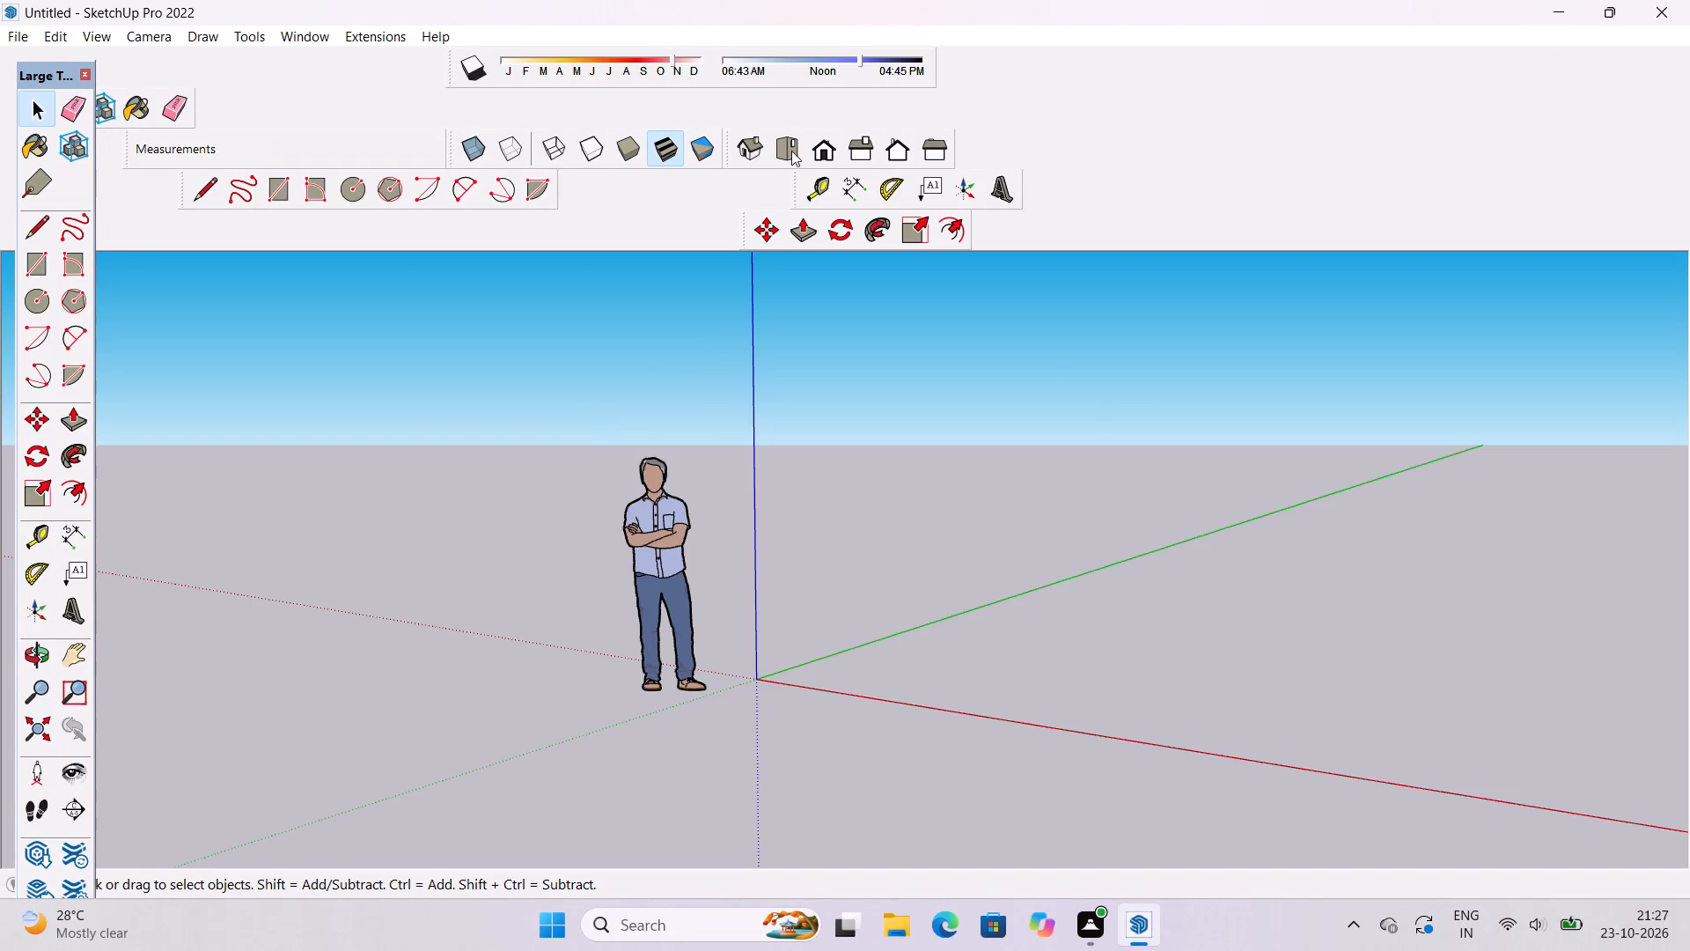
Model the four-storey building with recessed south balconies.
In the top view, draw a 60' line parallel to the red axis, starting just beside the origin.
left_click(791, 151)
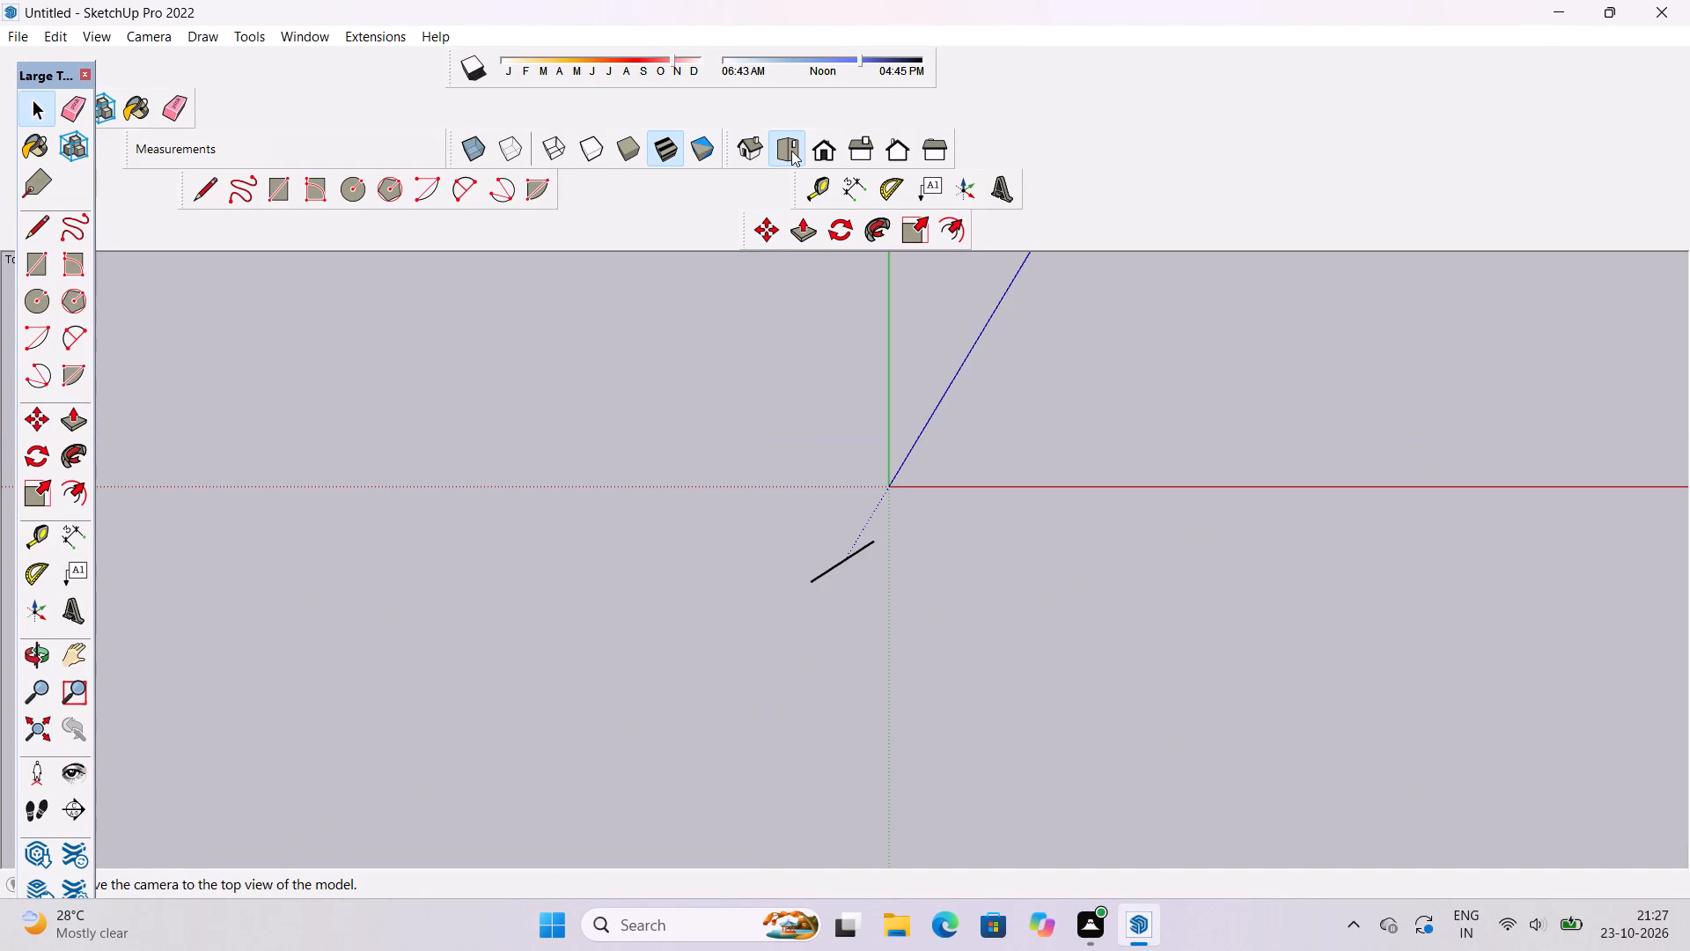
scroll(1033, 422, "up", 6)
scroll(1033, 422, "up", 15)
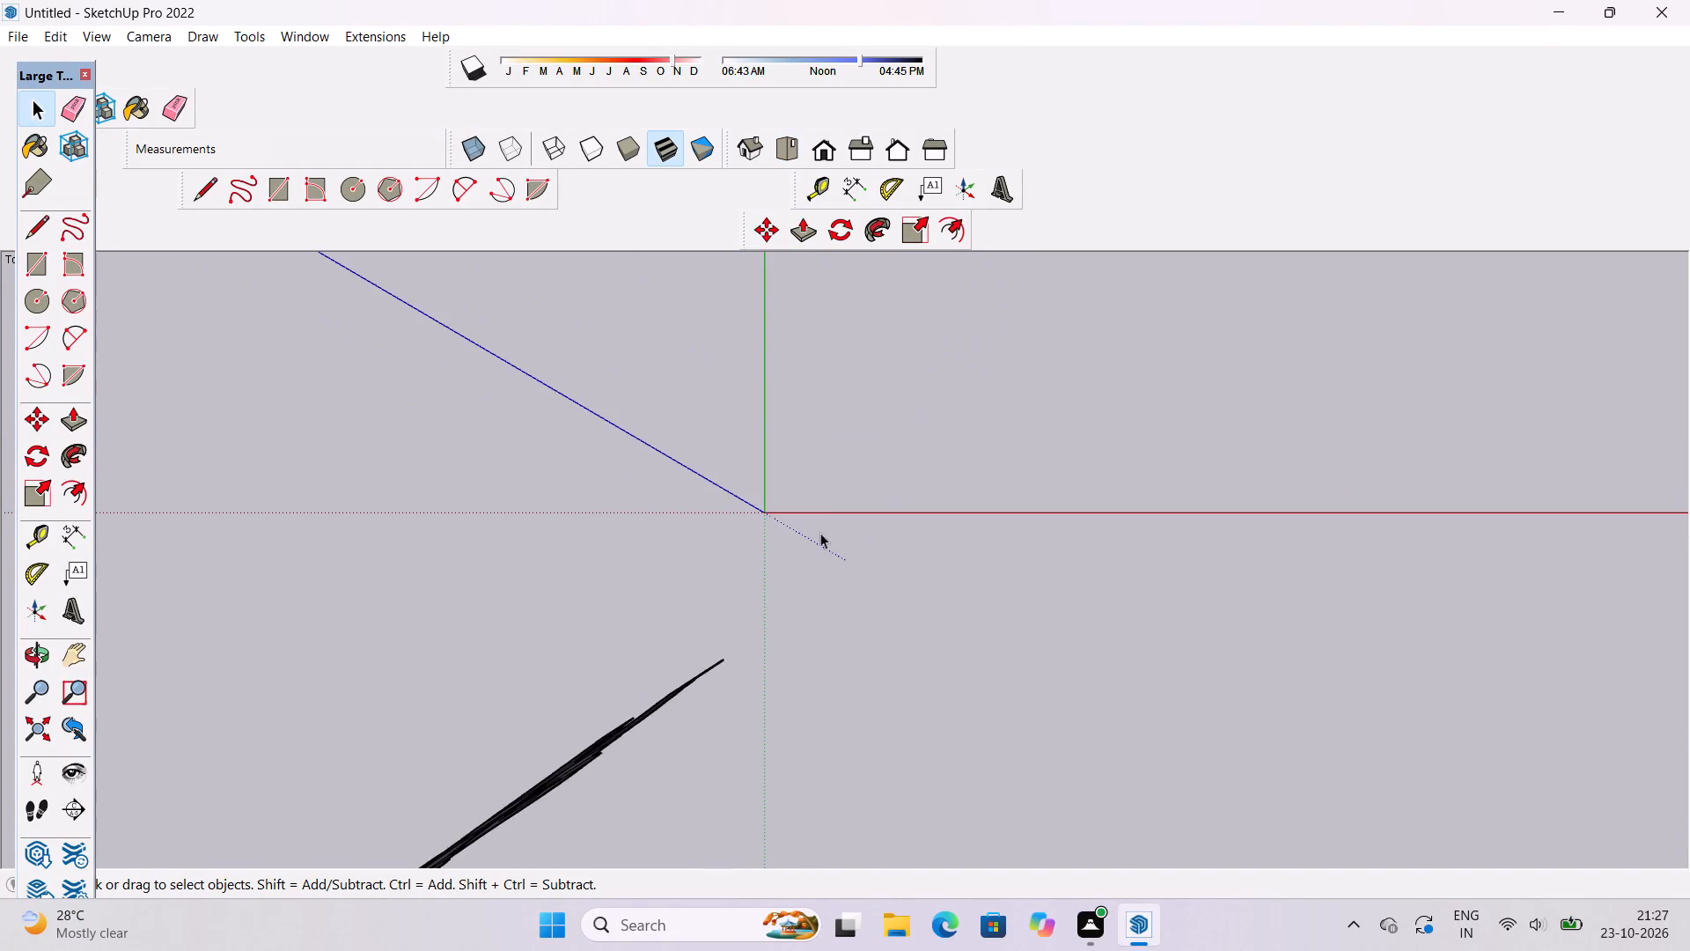
scroll(820, 533, "up", 18)
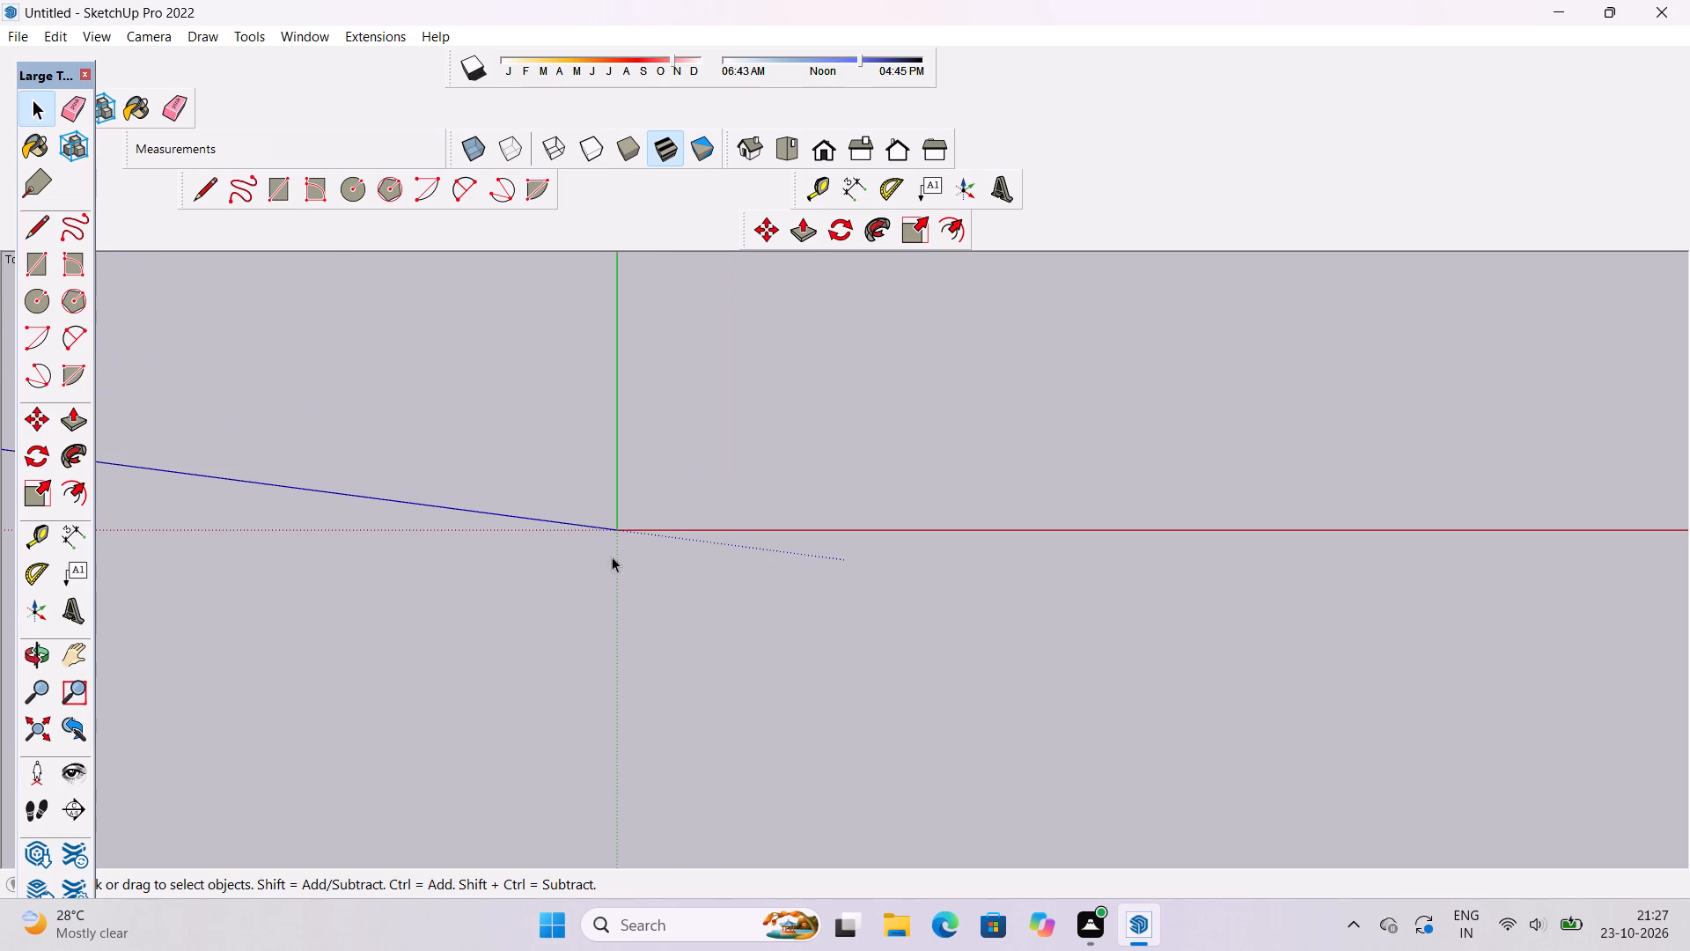
scroll(655, 475, "up", 6)
scroll(606, 569, "up", 20)
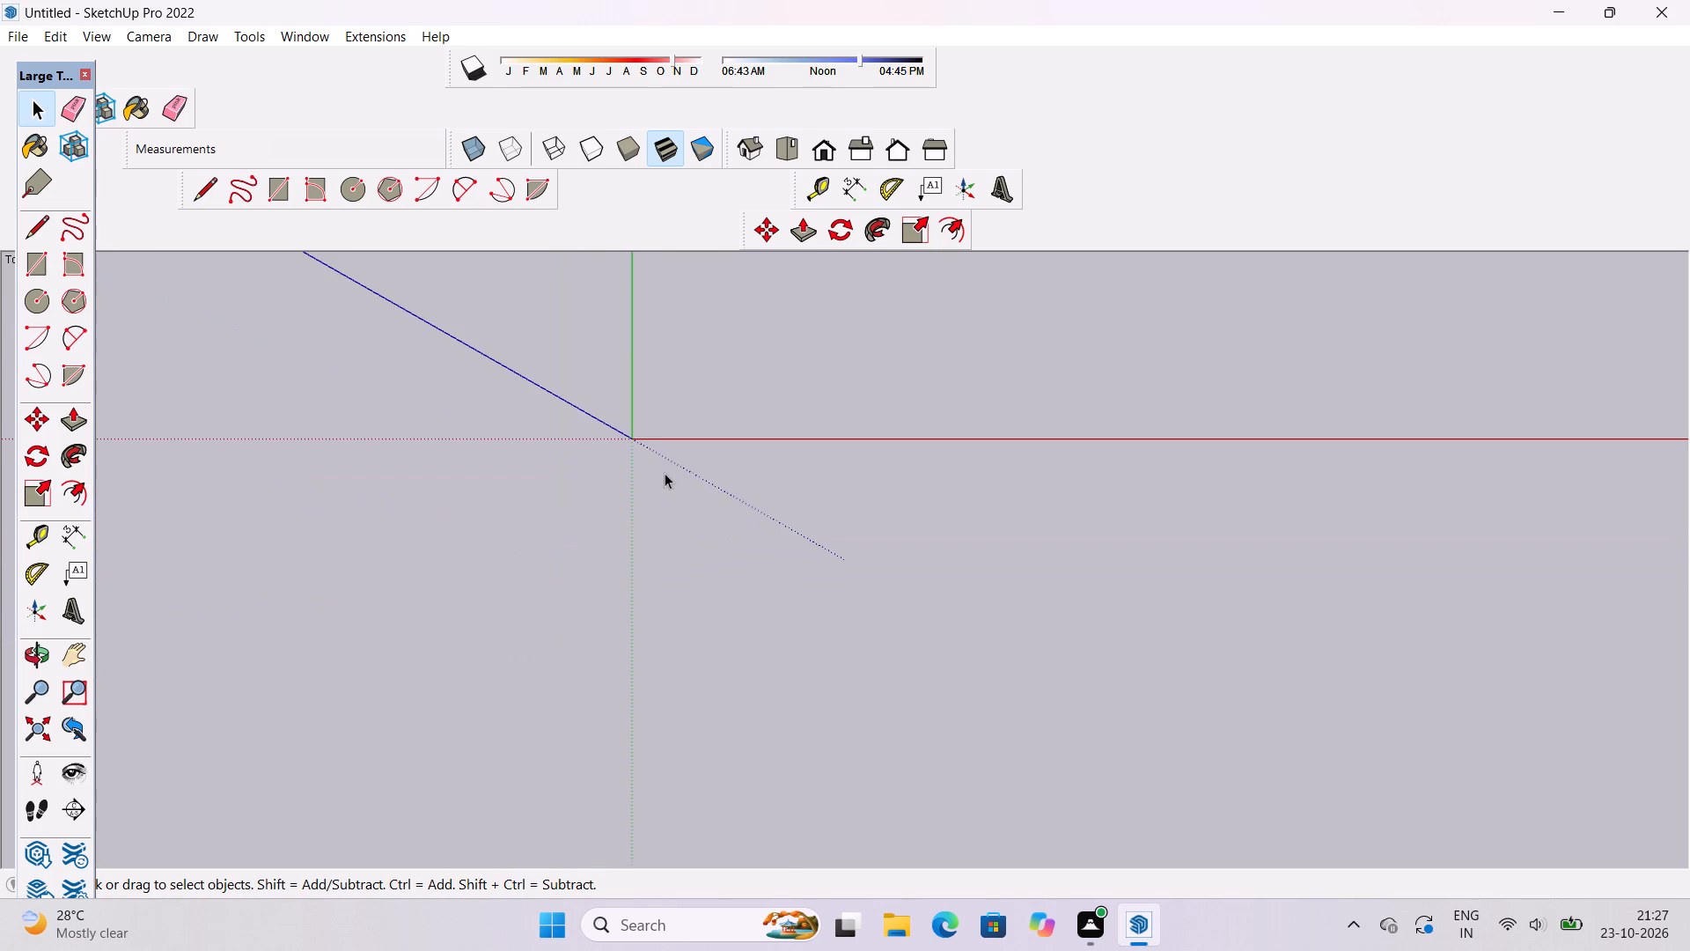
scroll(665, 473, "up", 6)
scroll(628, 397, "up", 19)
scroll(533, 359, "up", 6)
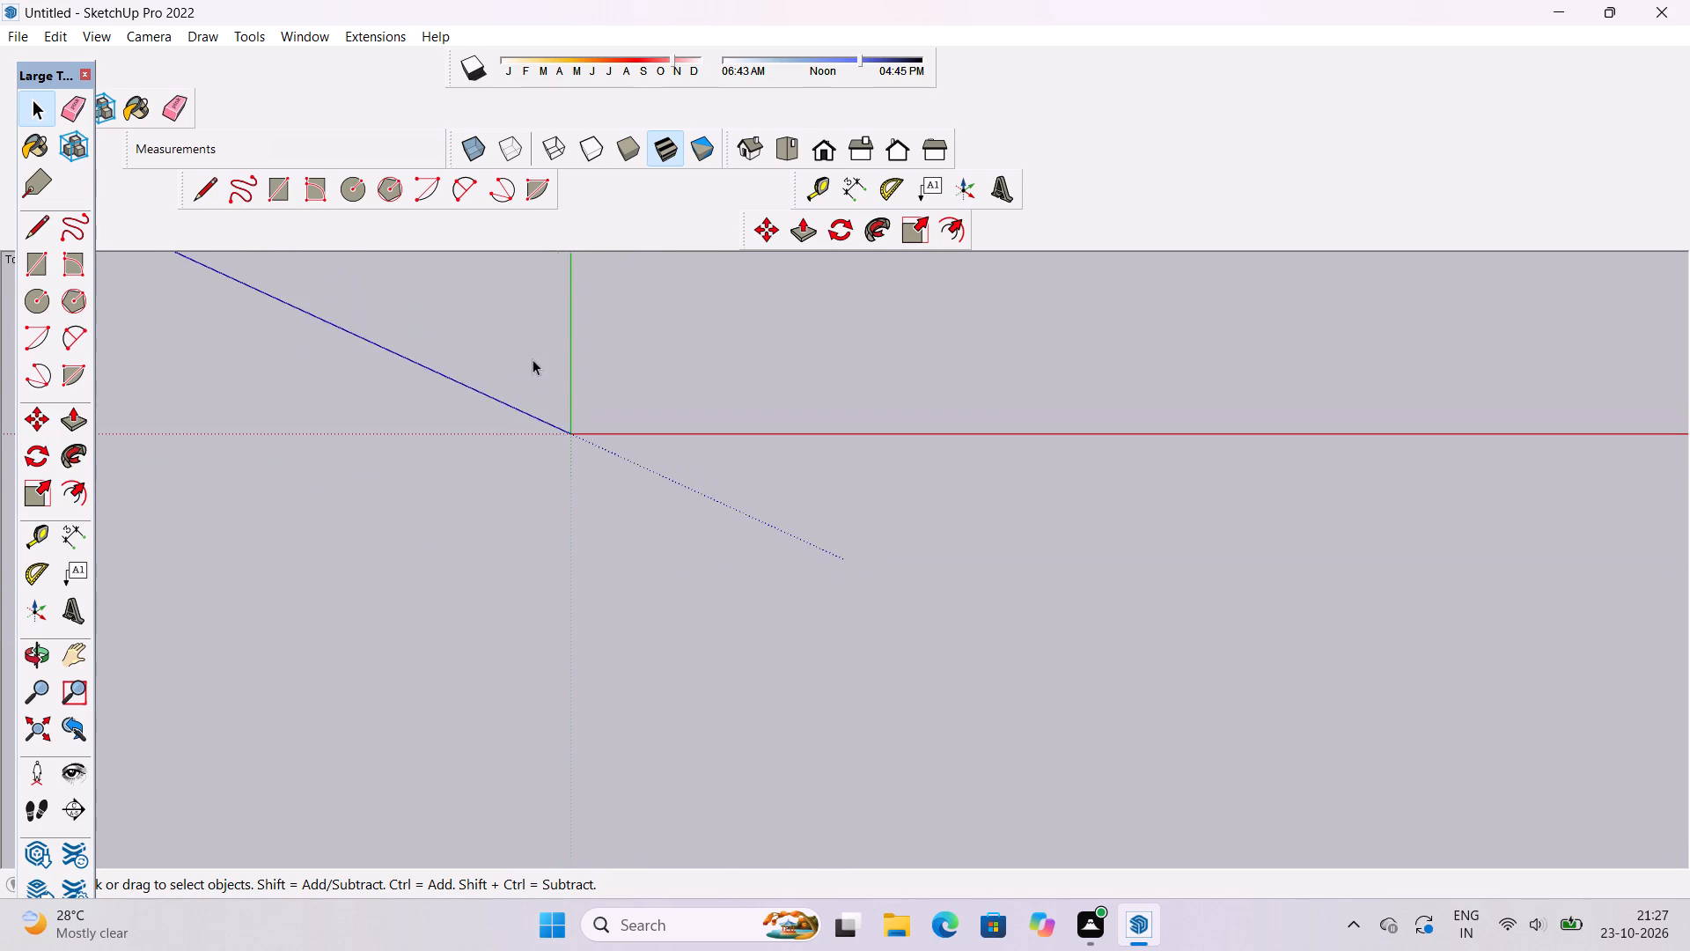
scroll(533, 359, "up", 9)
scroll(559, 455, "up", 7)
scroll(691, 568, "up", 14)
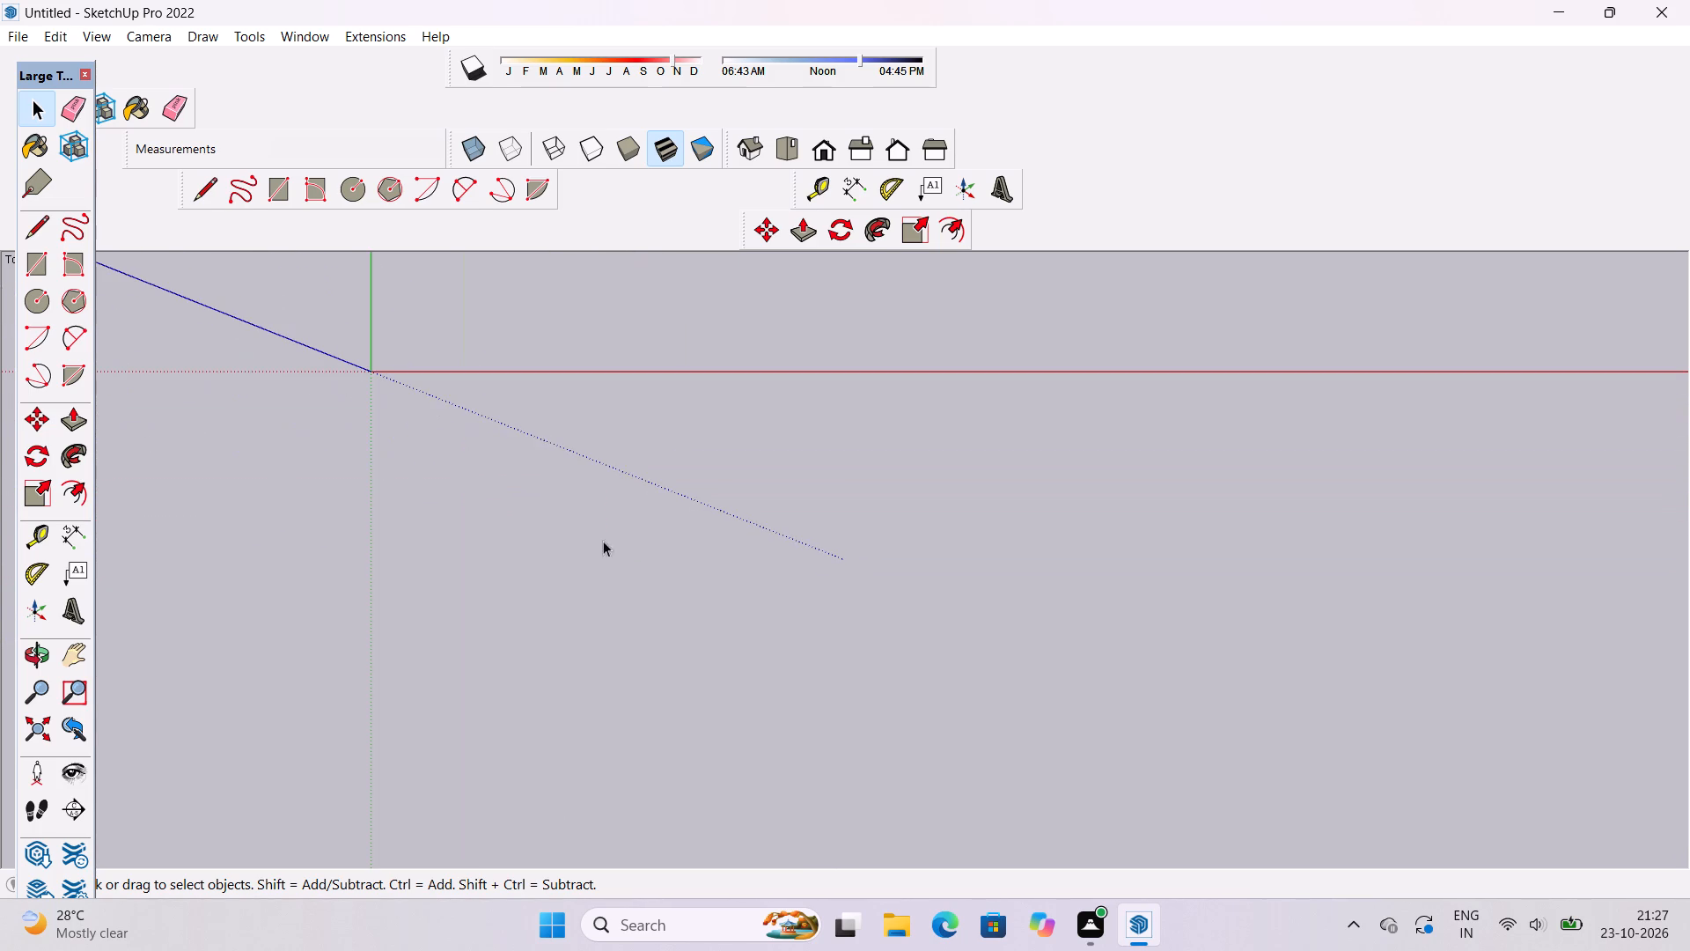
scroll(402, 385, "up", 7)
scroll(291, 334, "up", 20)
scroll(291, 334, "up", 1)
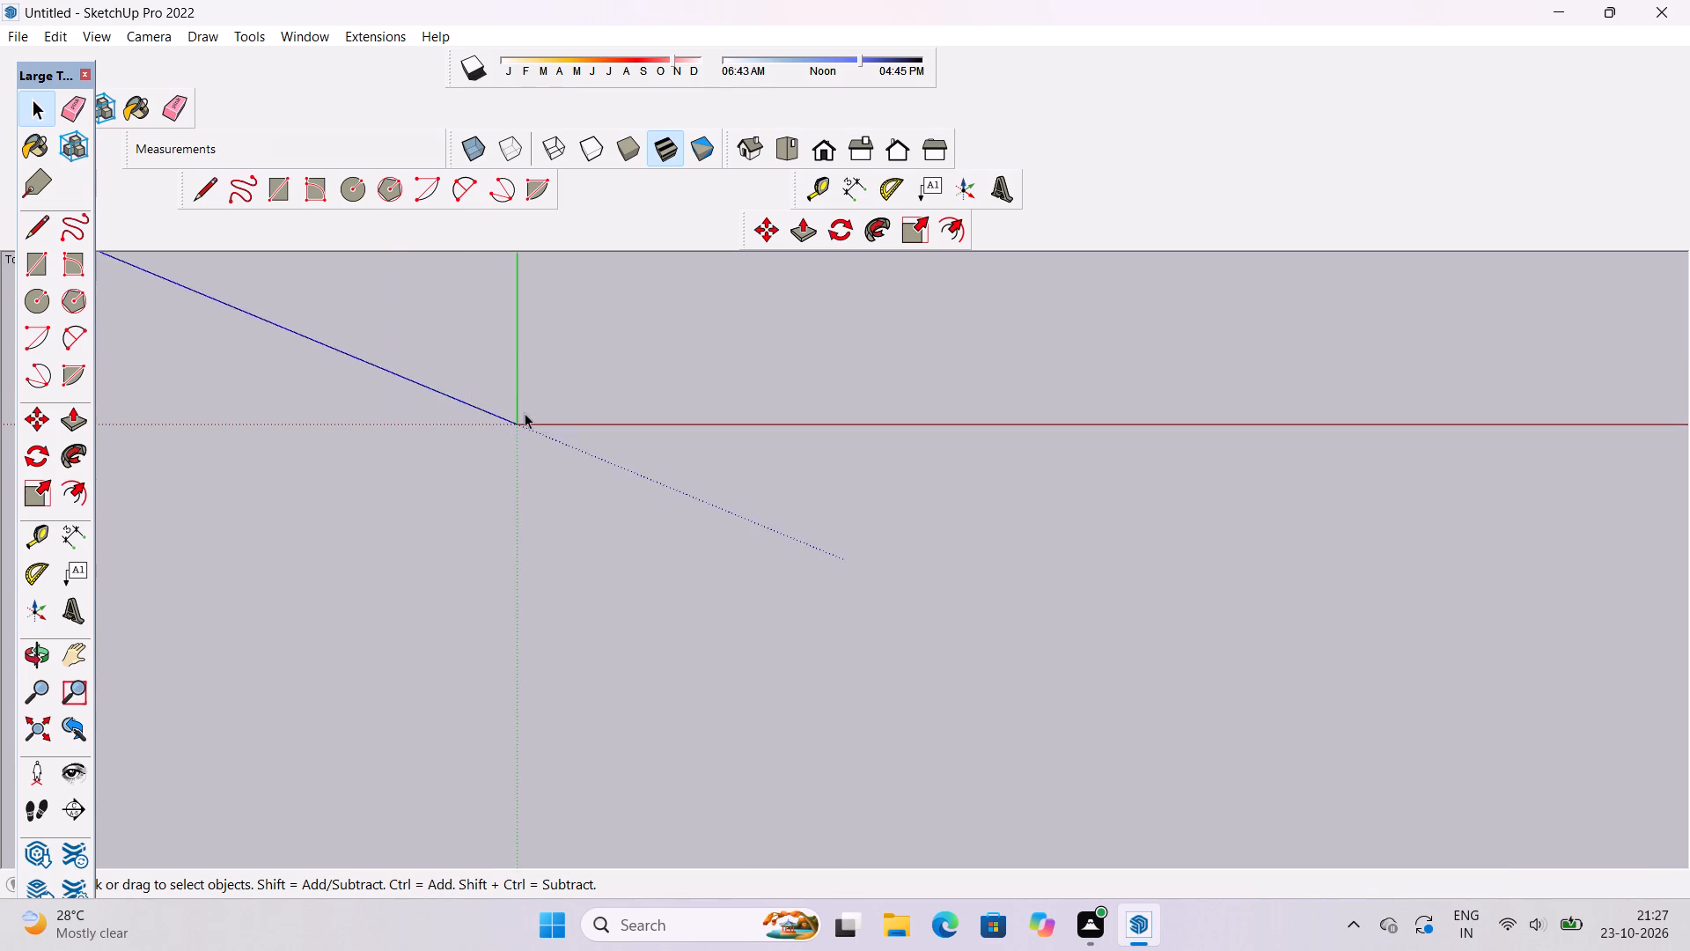
scroll(525, 413, "up", 11)
scroll(496, 461, "down", 7)
scroll(390, 630, "up", 4)
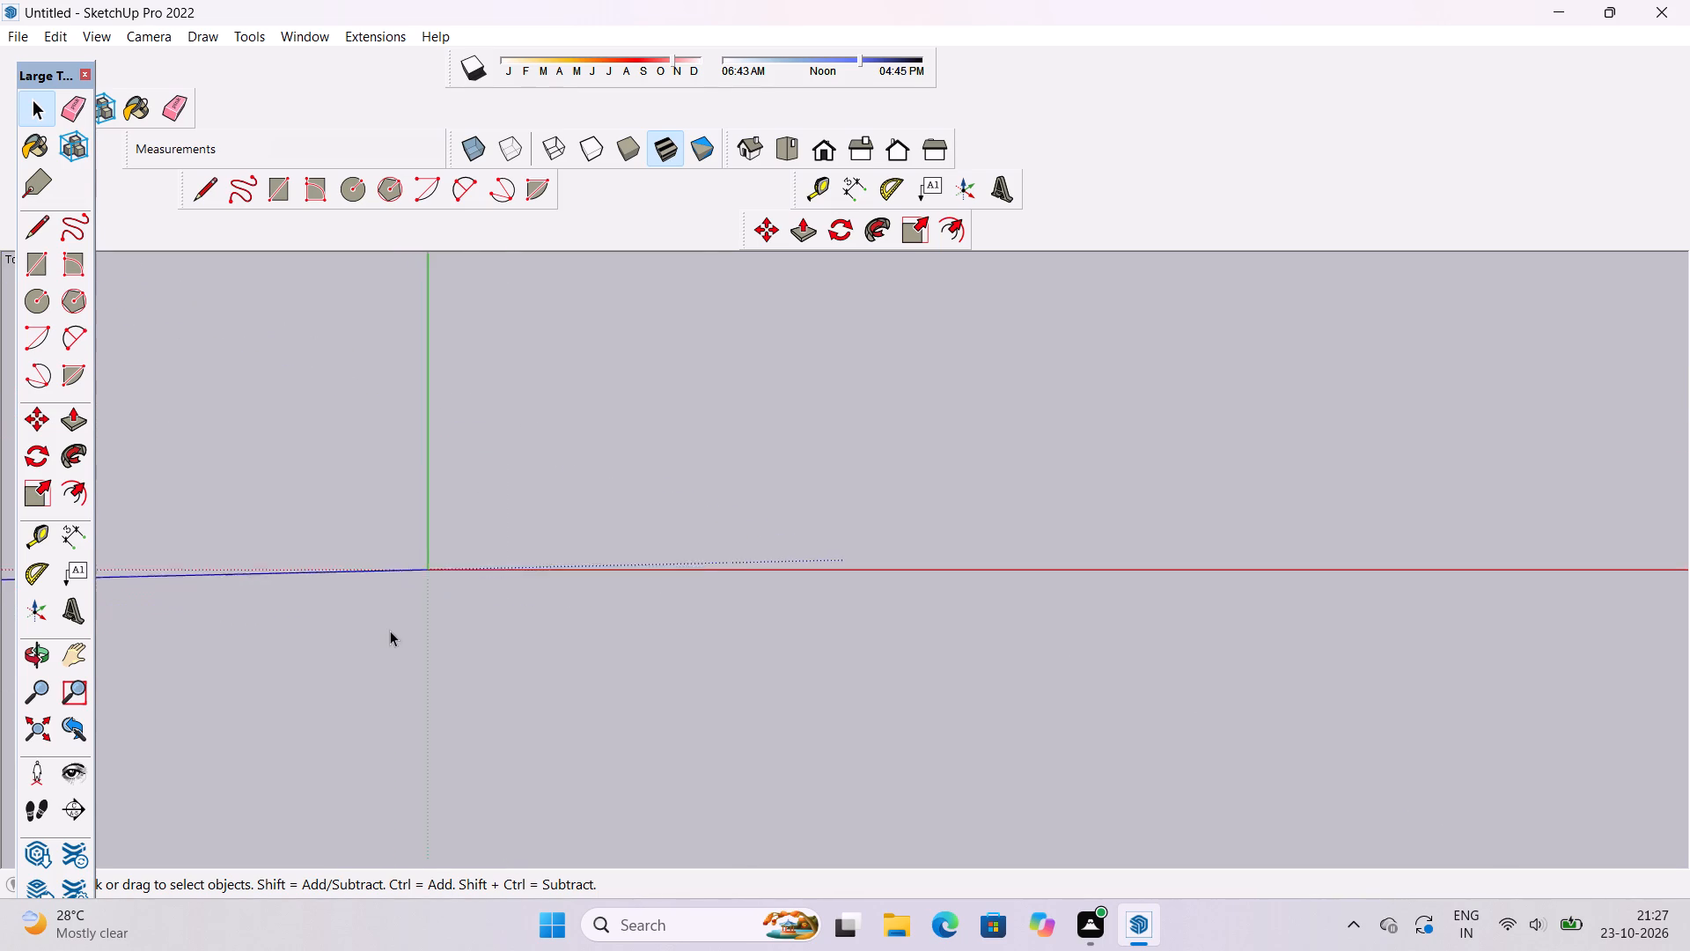
scroll(390, 630, "up", 4)
scroll(414, 552, "up", 20)
scroll(414, 552, "up", 11)
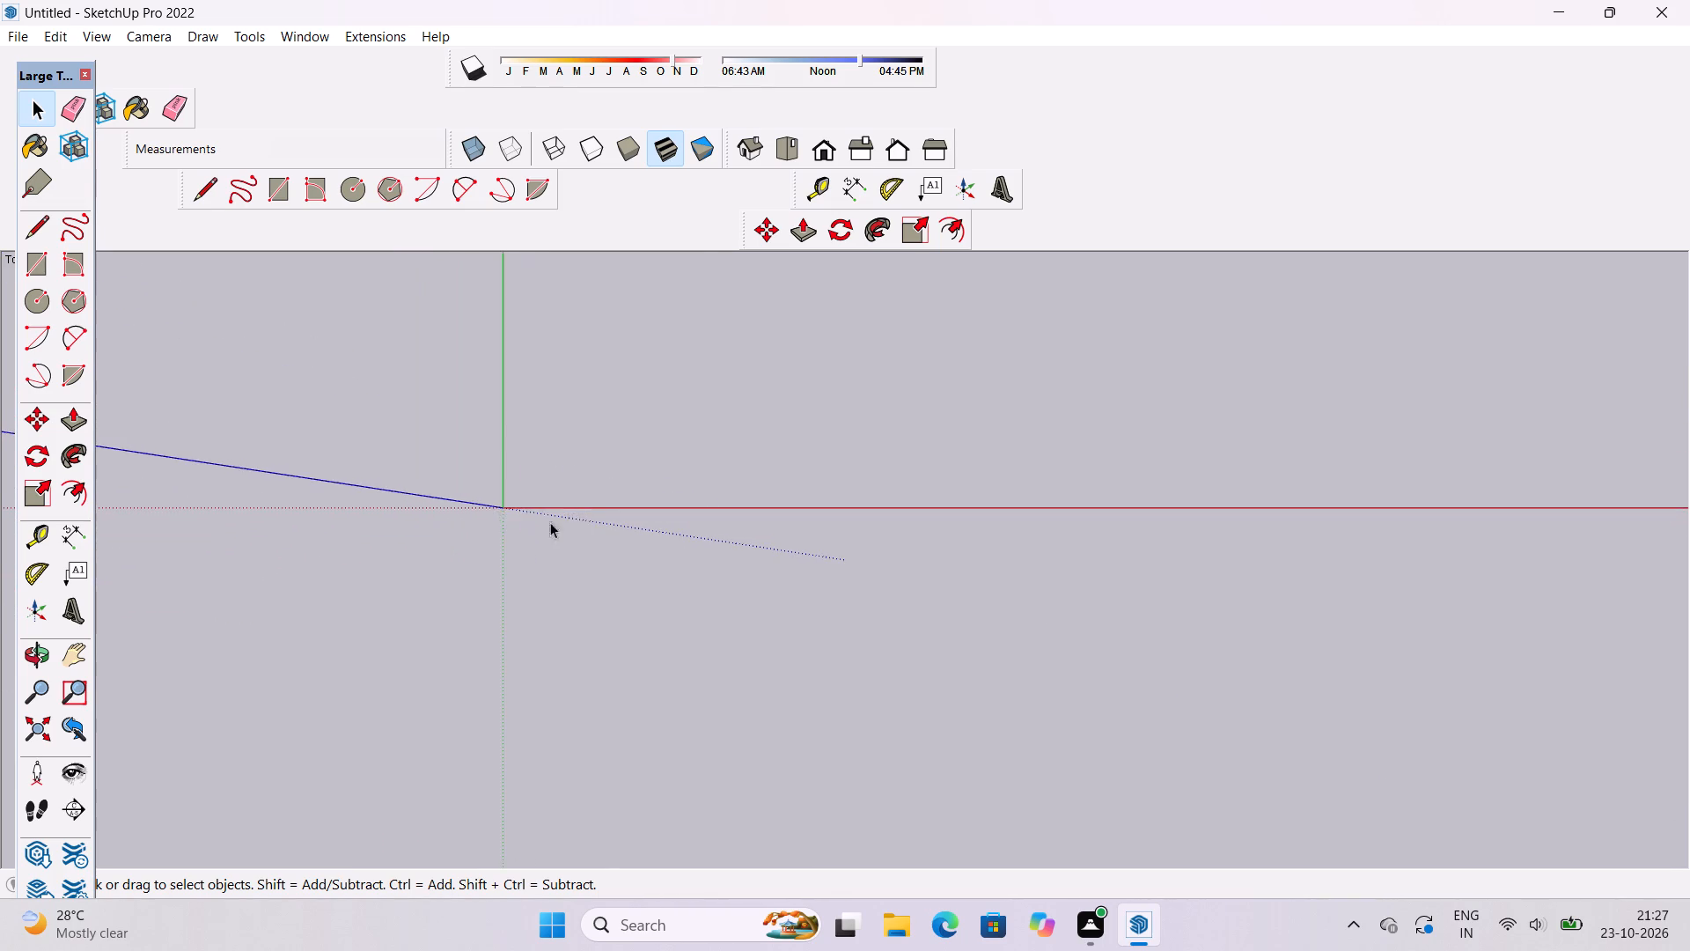
scroll(471, 545, "up", 4)
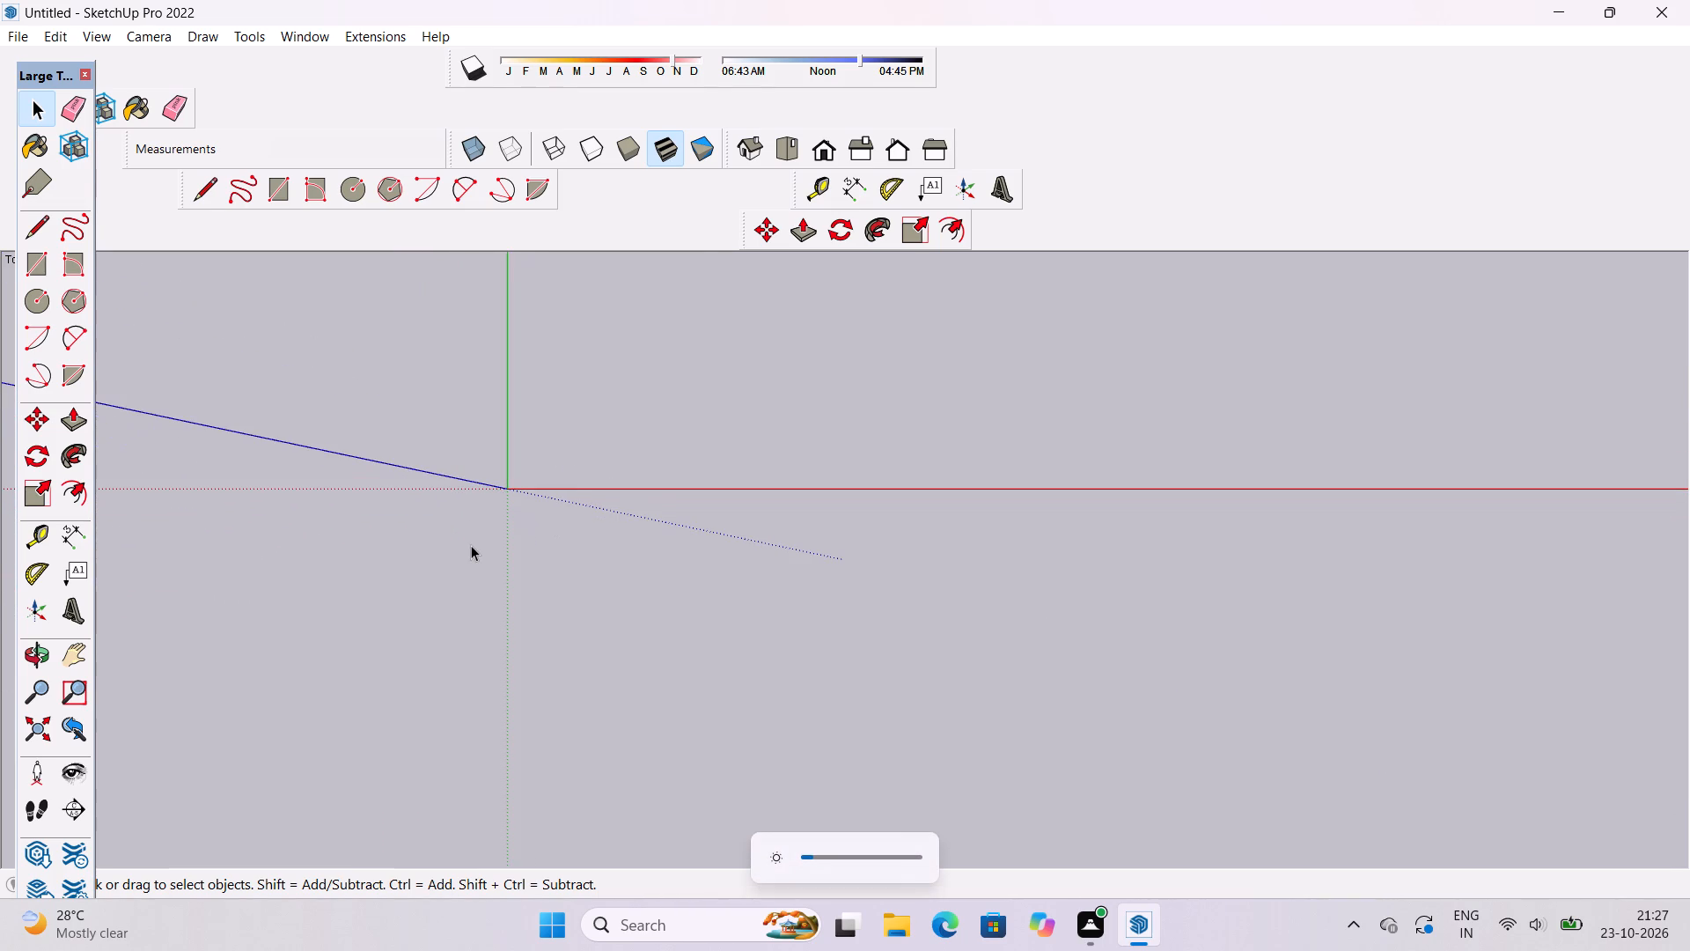
scroll(522, 498, "up", 2)
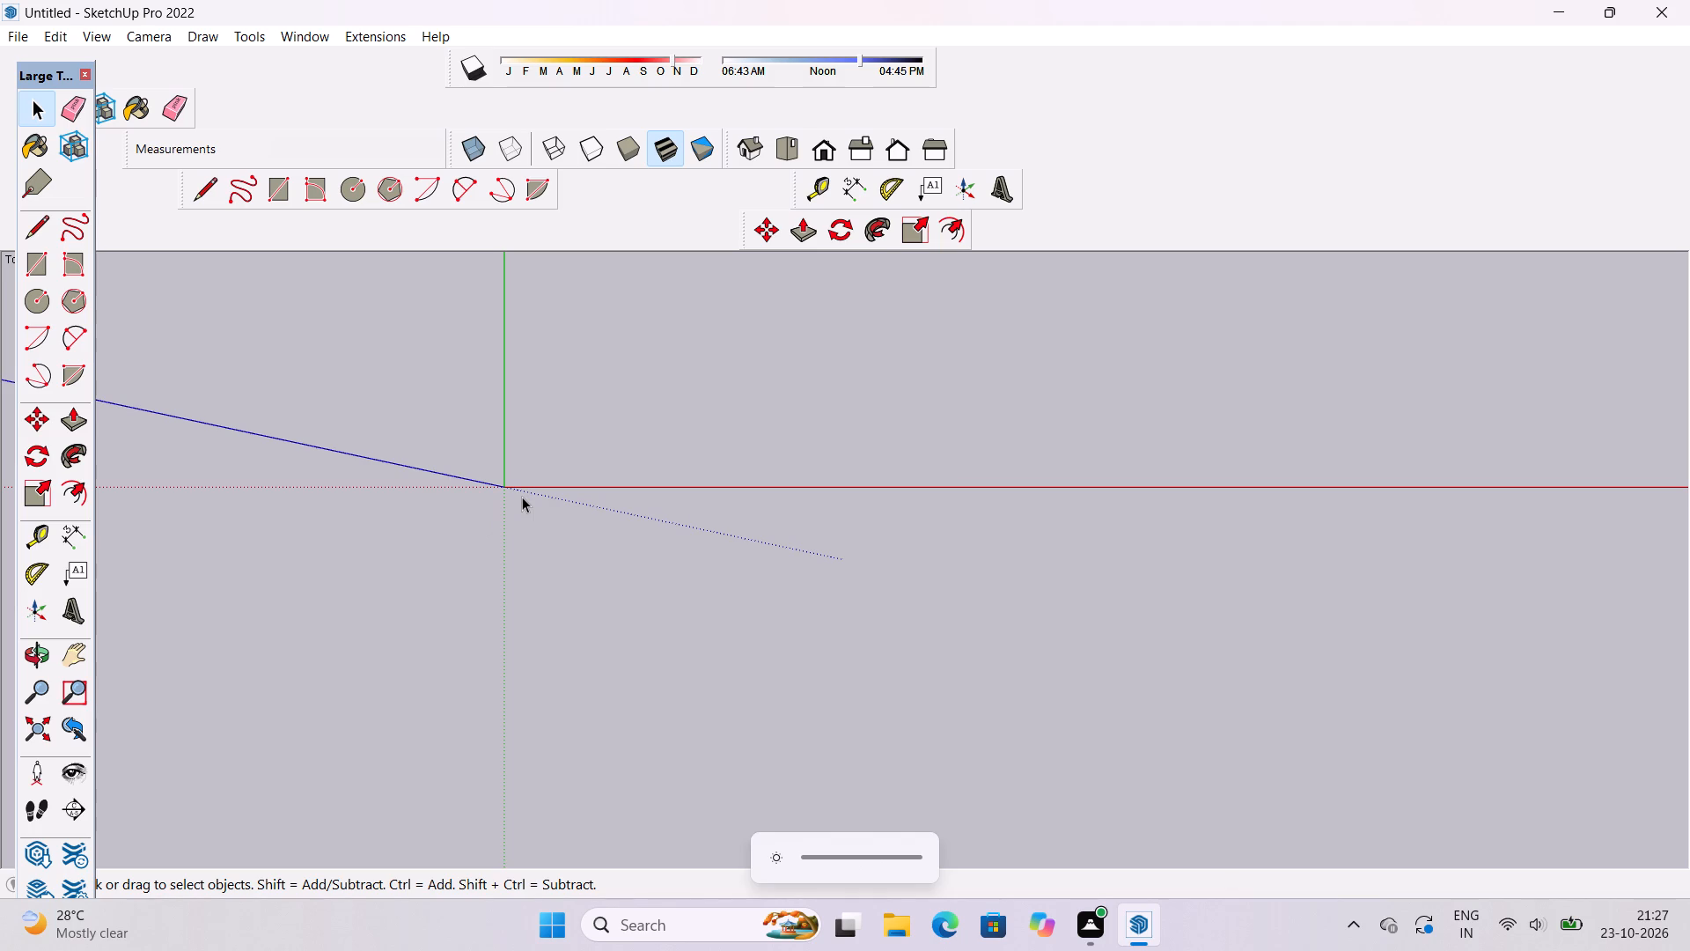
scroll(522, 496, "up", 8)
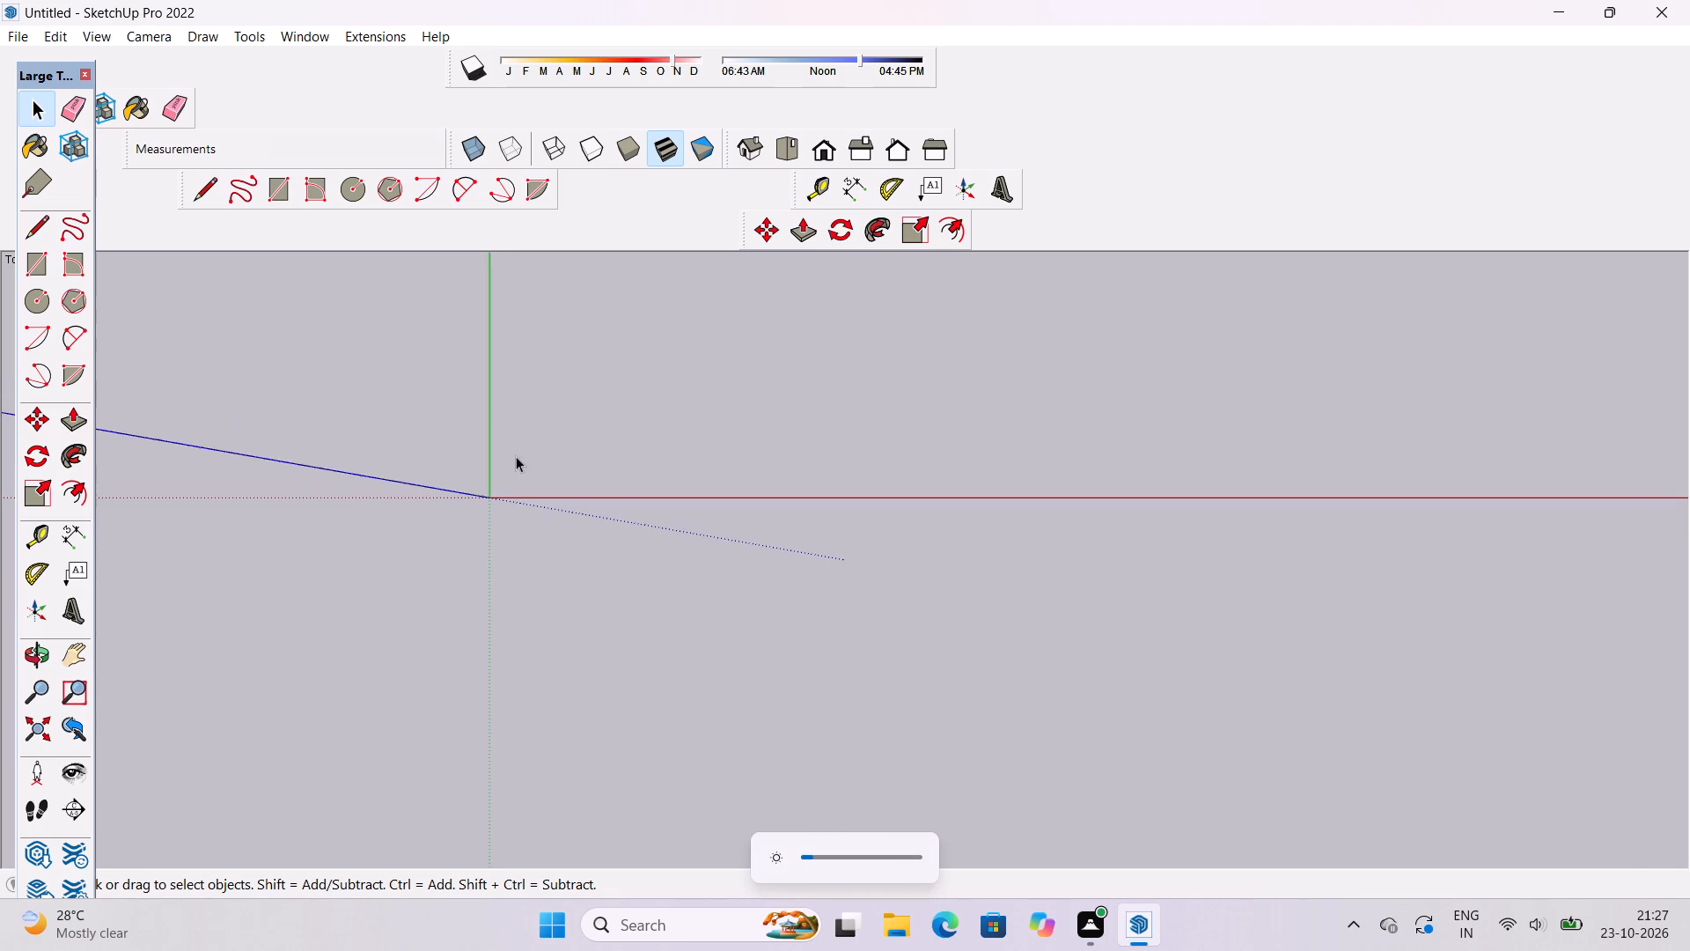
scroll(494, 501, "up", 18)
scroll(377, 518, "up", 5)
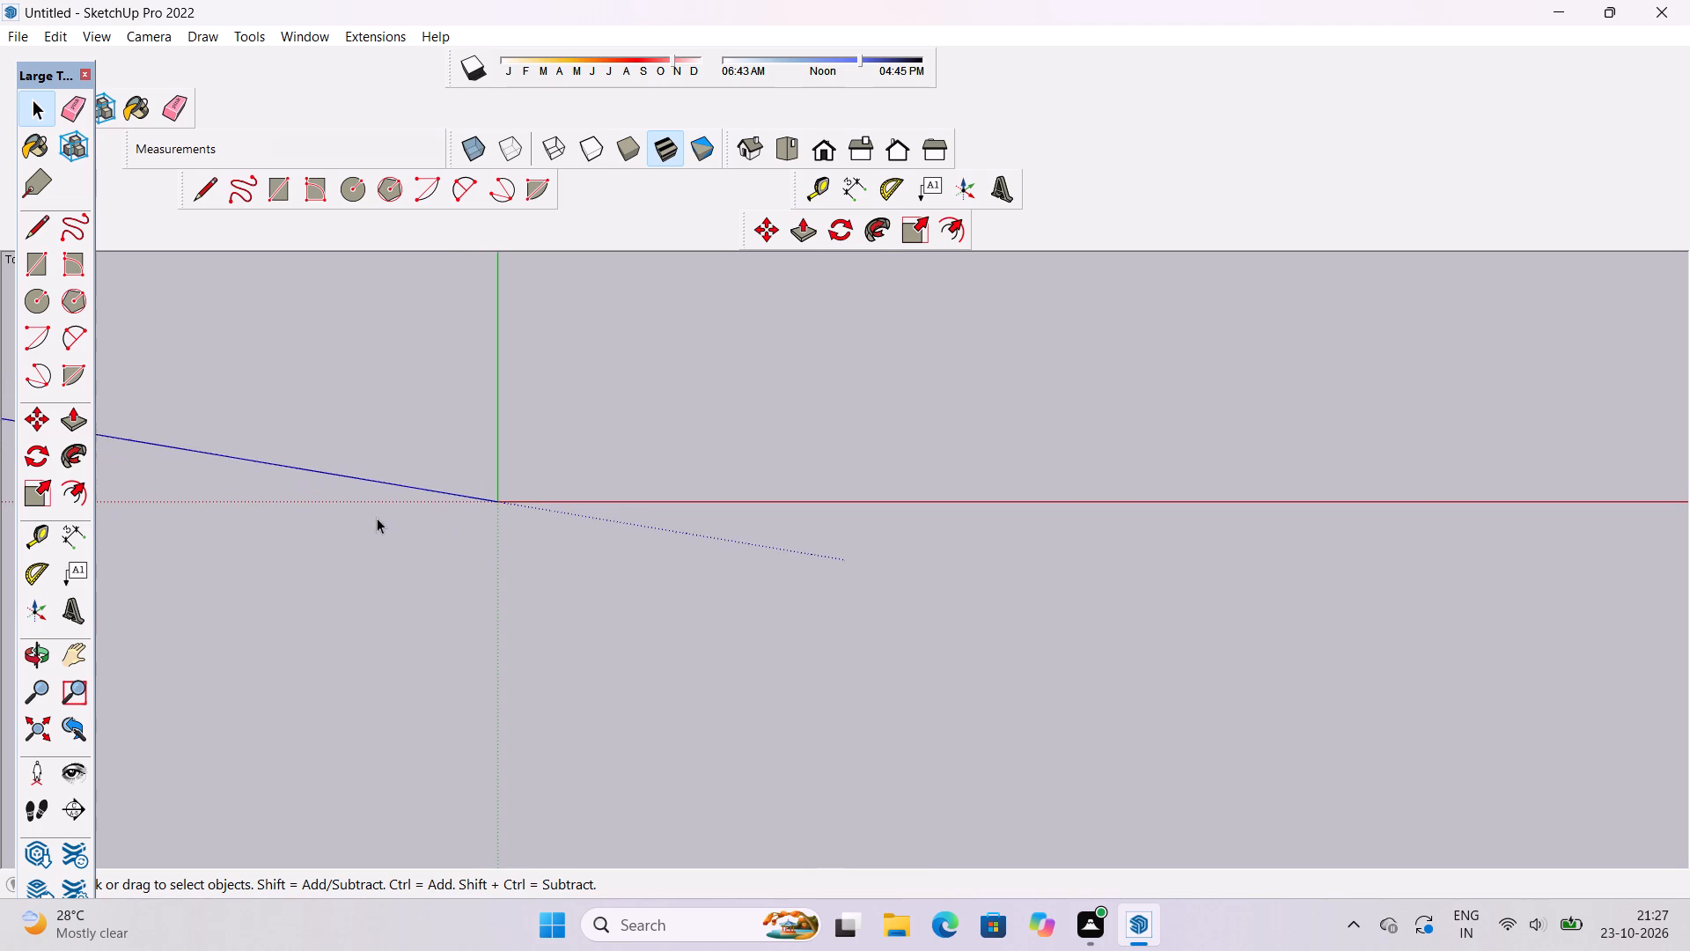
scroll(436, 515, "up", 4)
scroll(513, 490, "up", 6)
scroll(613, 520, "down", 5)
scroll(615, 519, "up", 6)
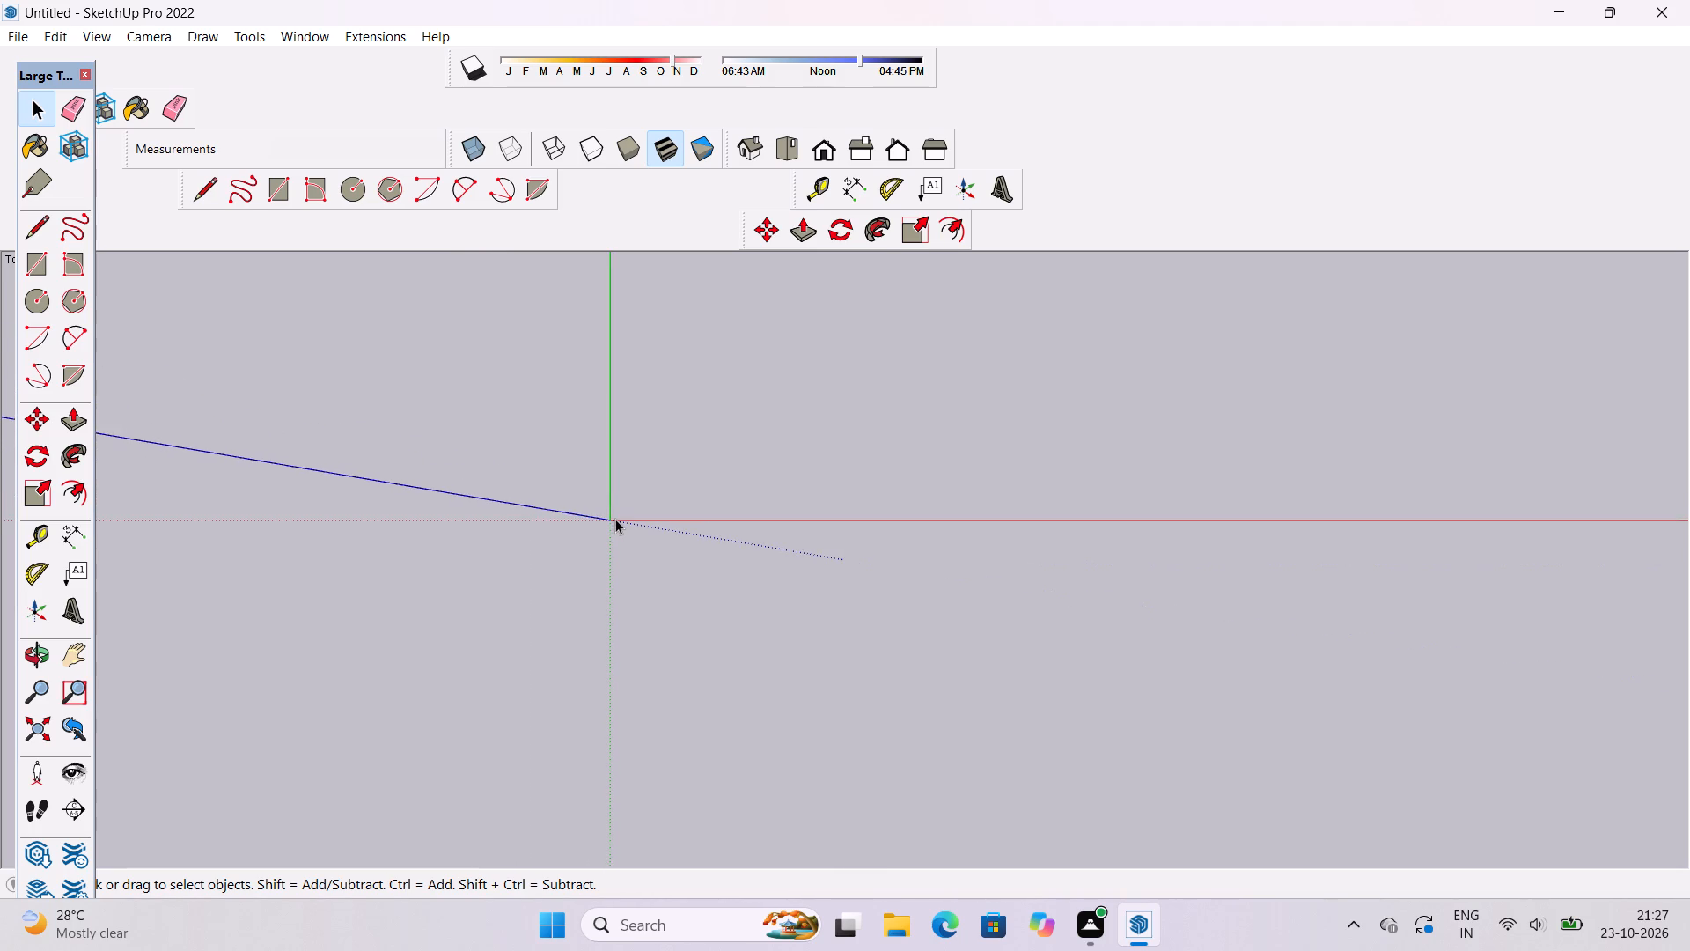
scroll(615, 519, "up", 16)
key("l")
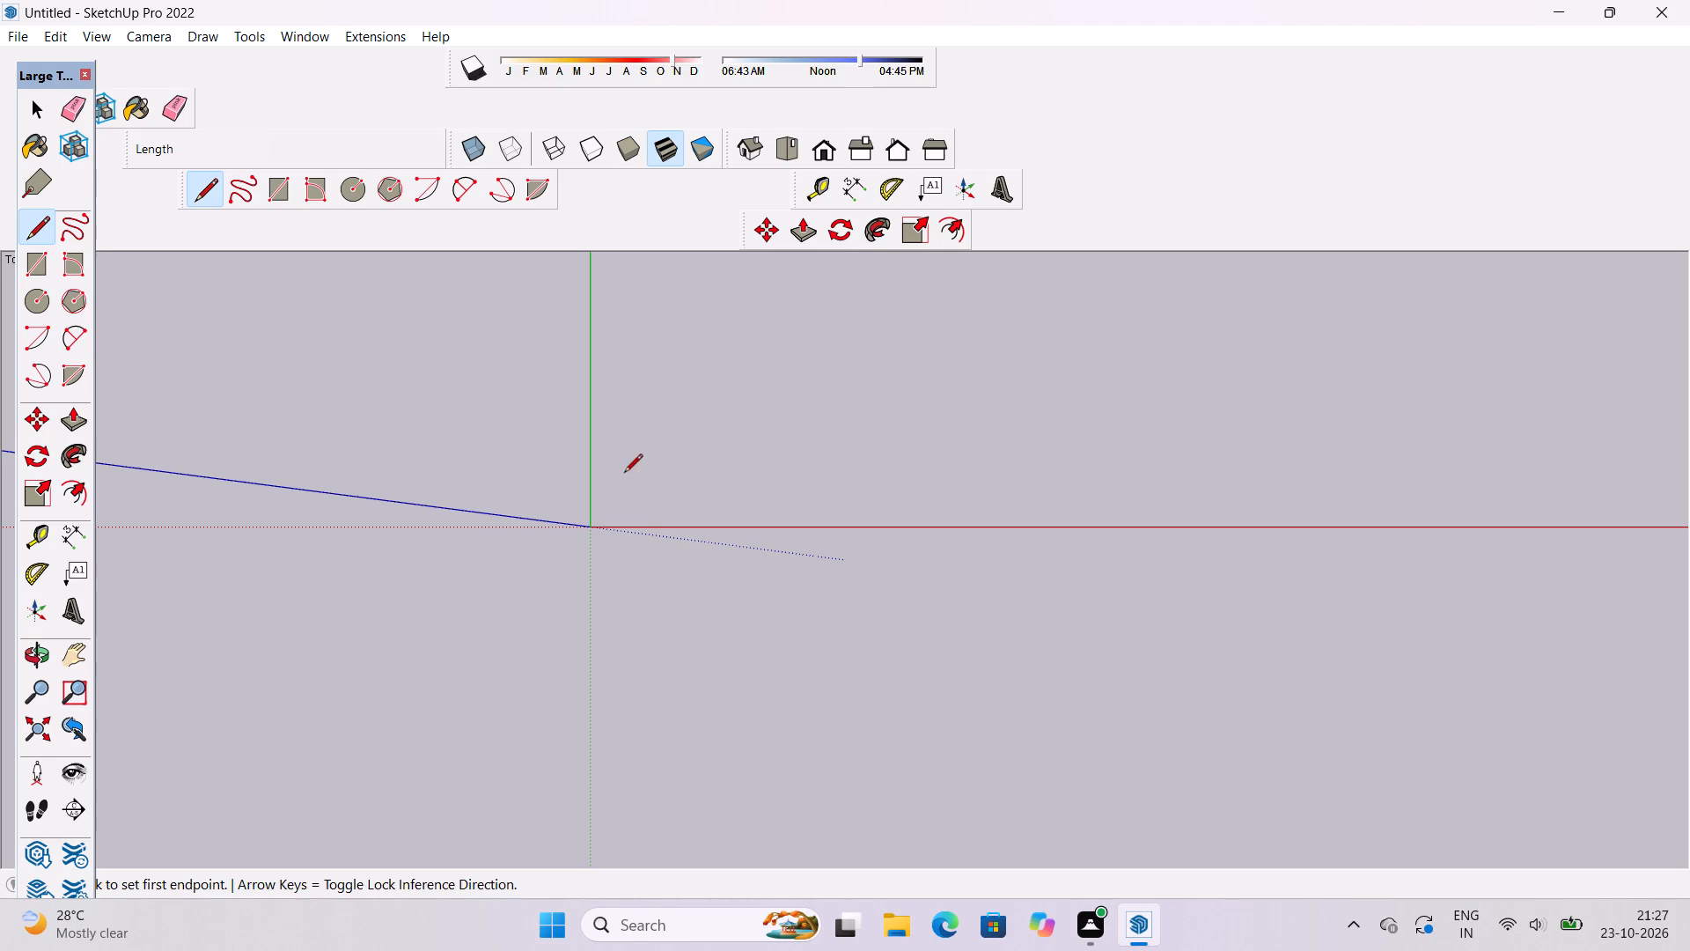
left_click(630, 490)
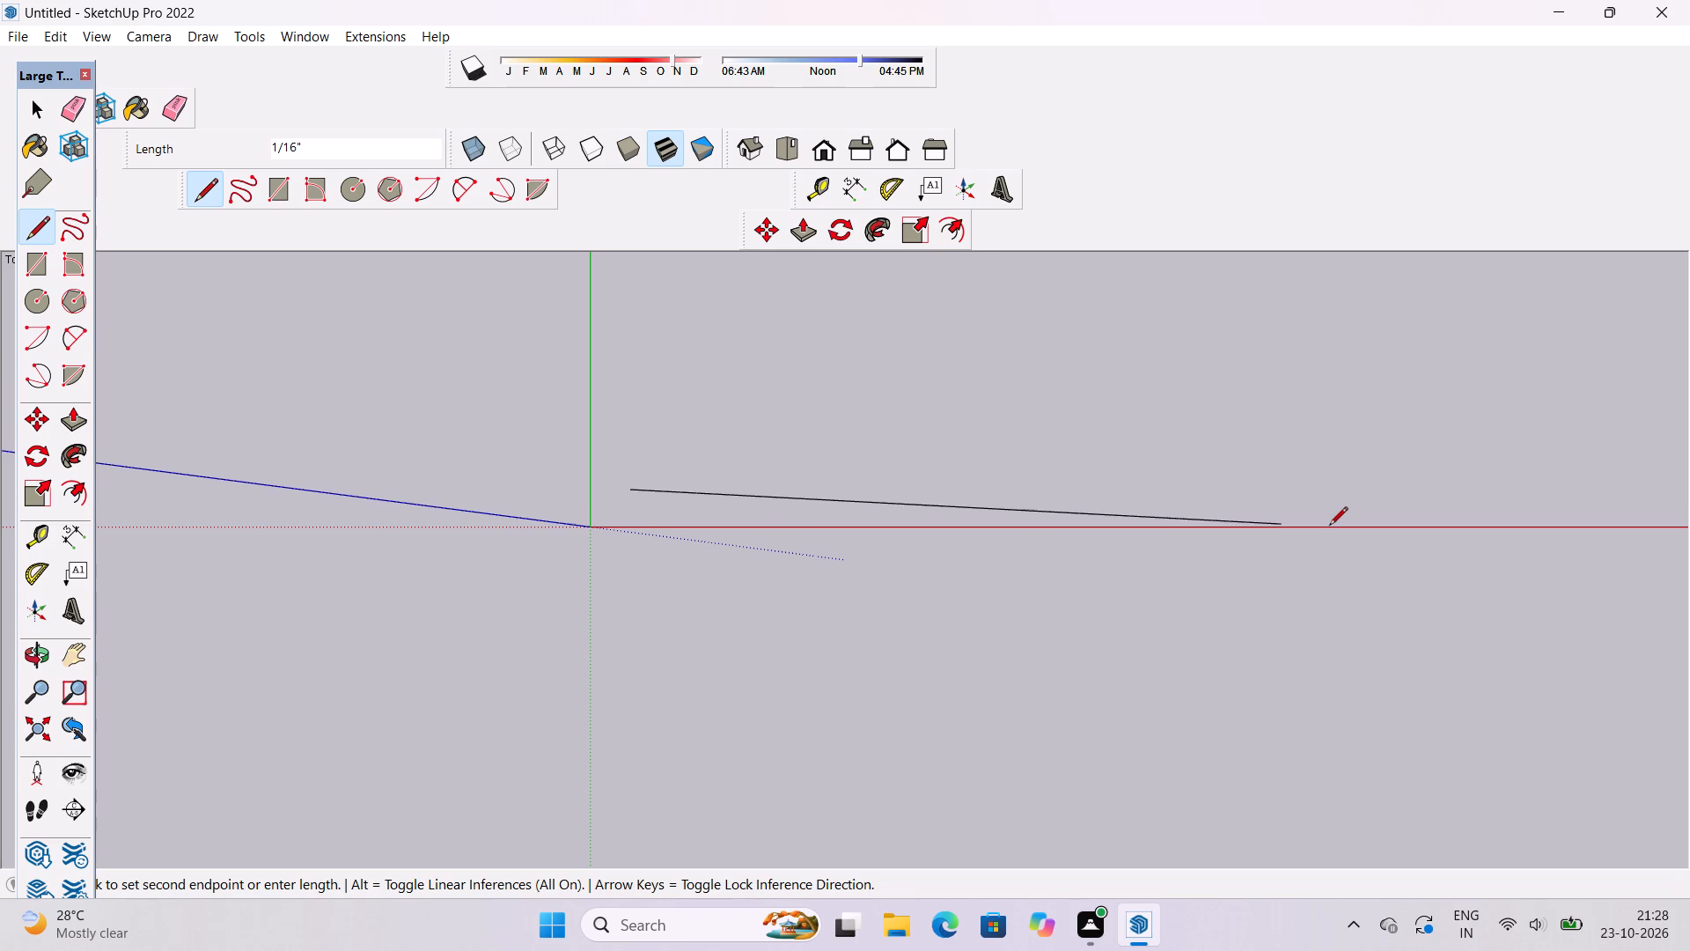
scroll(1193, 507, "down", 1)
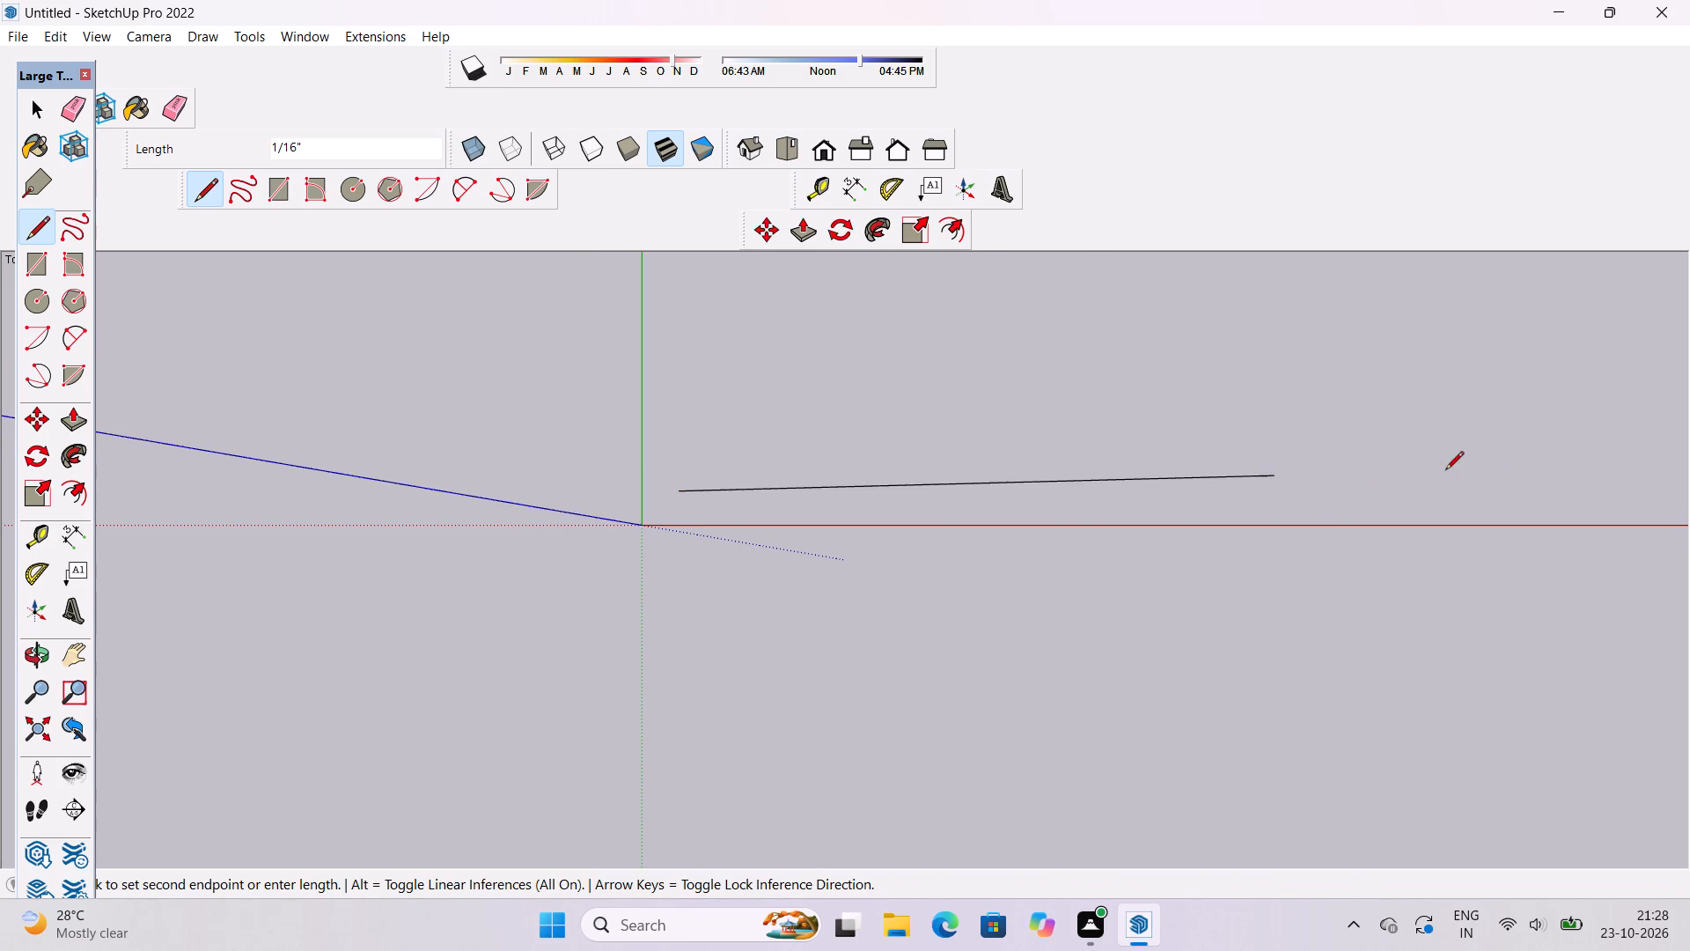
scroll(460, 523, "down", 12)
scroll(950, 505, "up", 12)
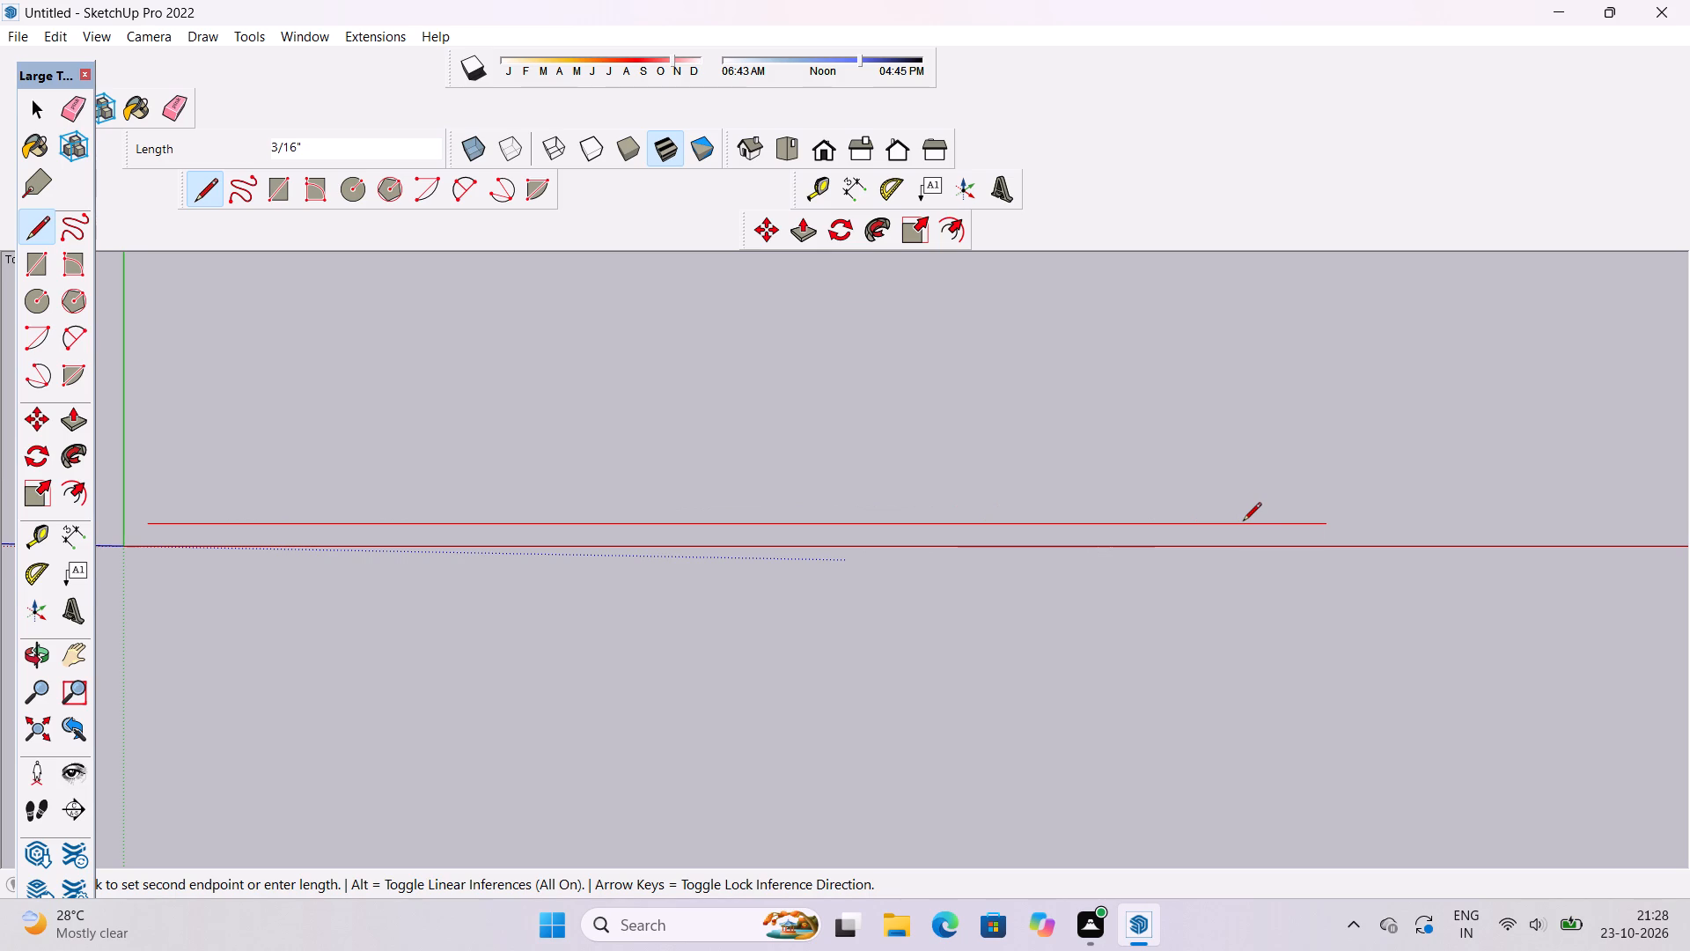
type("60'")
key("Return")
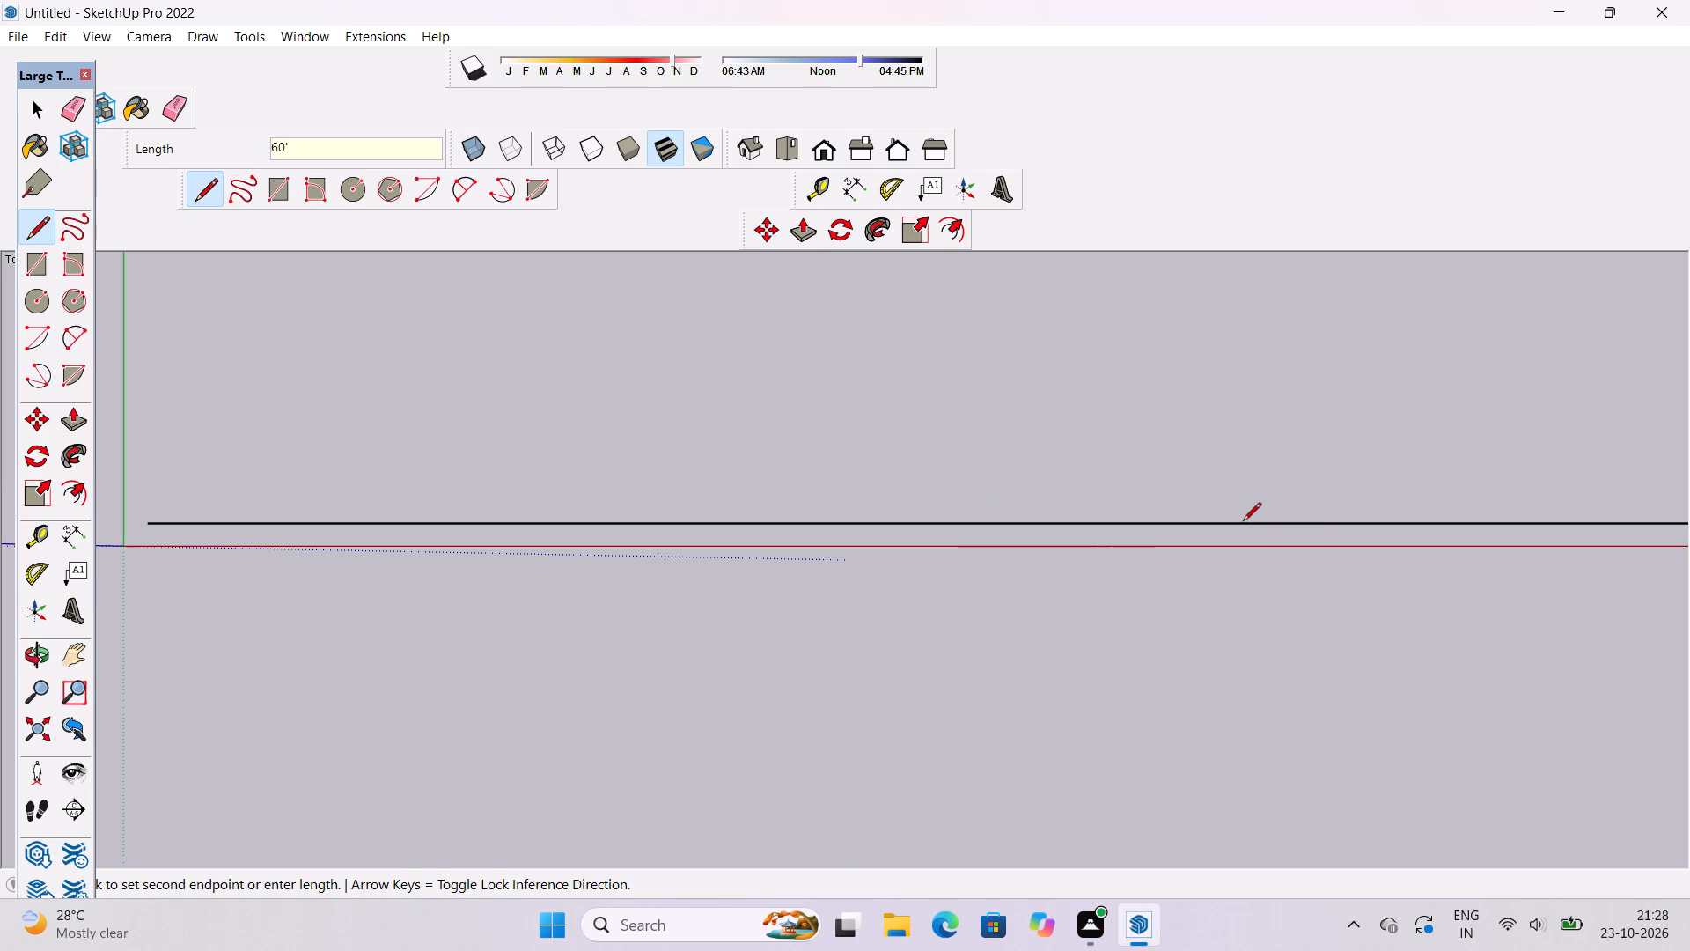
Draw a 40' line along the green axis direction from the 60' line's endpoint nearest the origin.
key("space")
key("l")
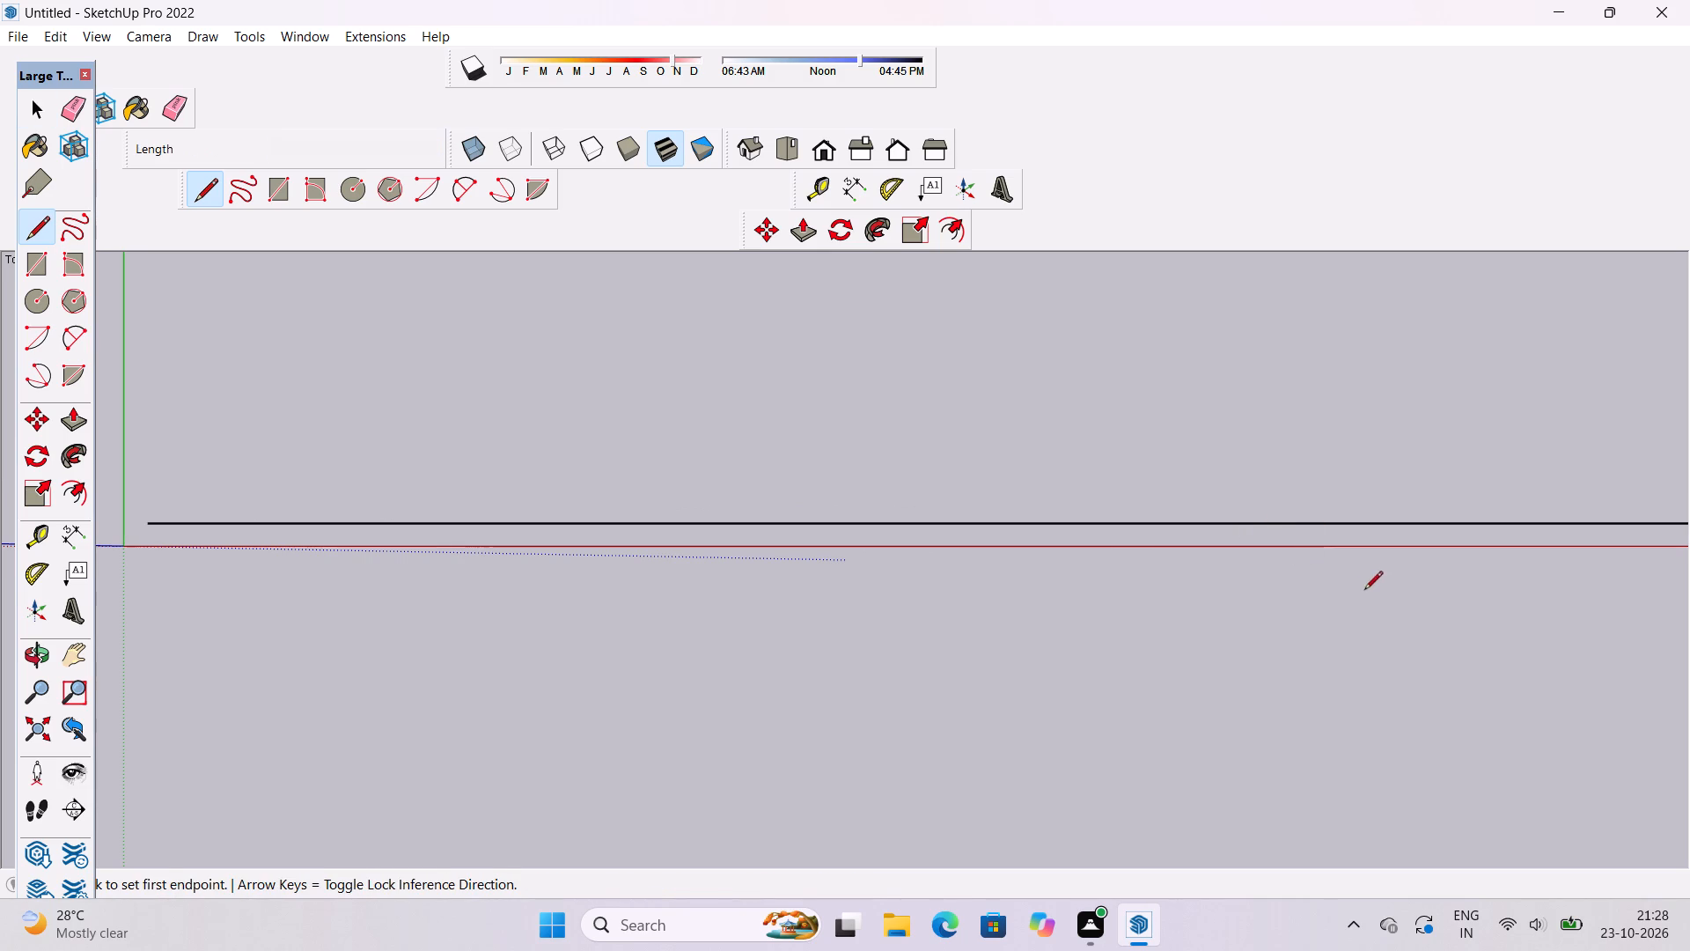
scroll(1383, 598, "down", 13)
scroll(1534, 676, "up", 3)
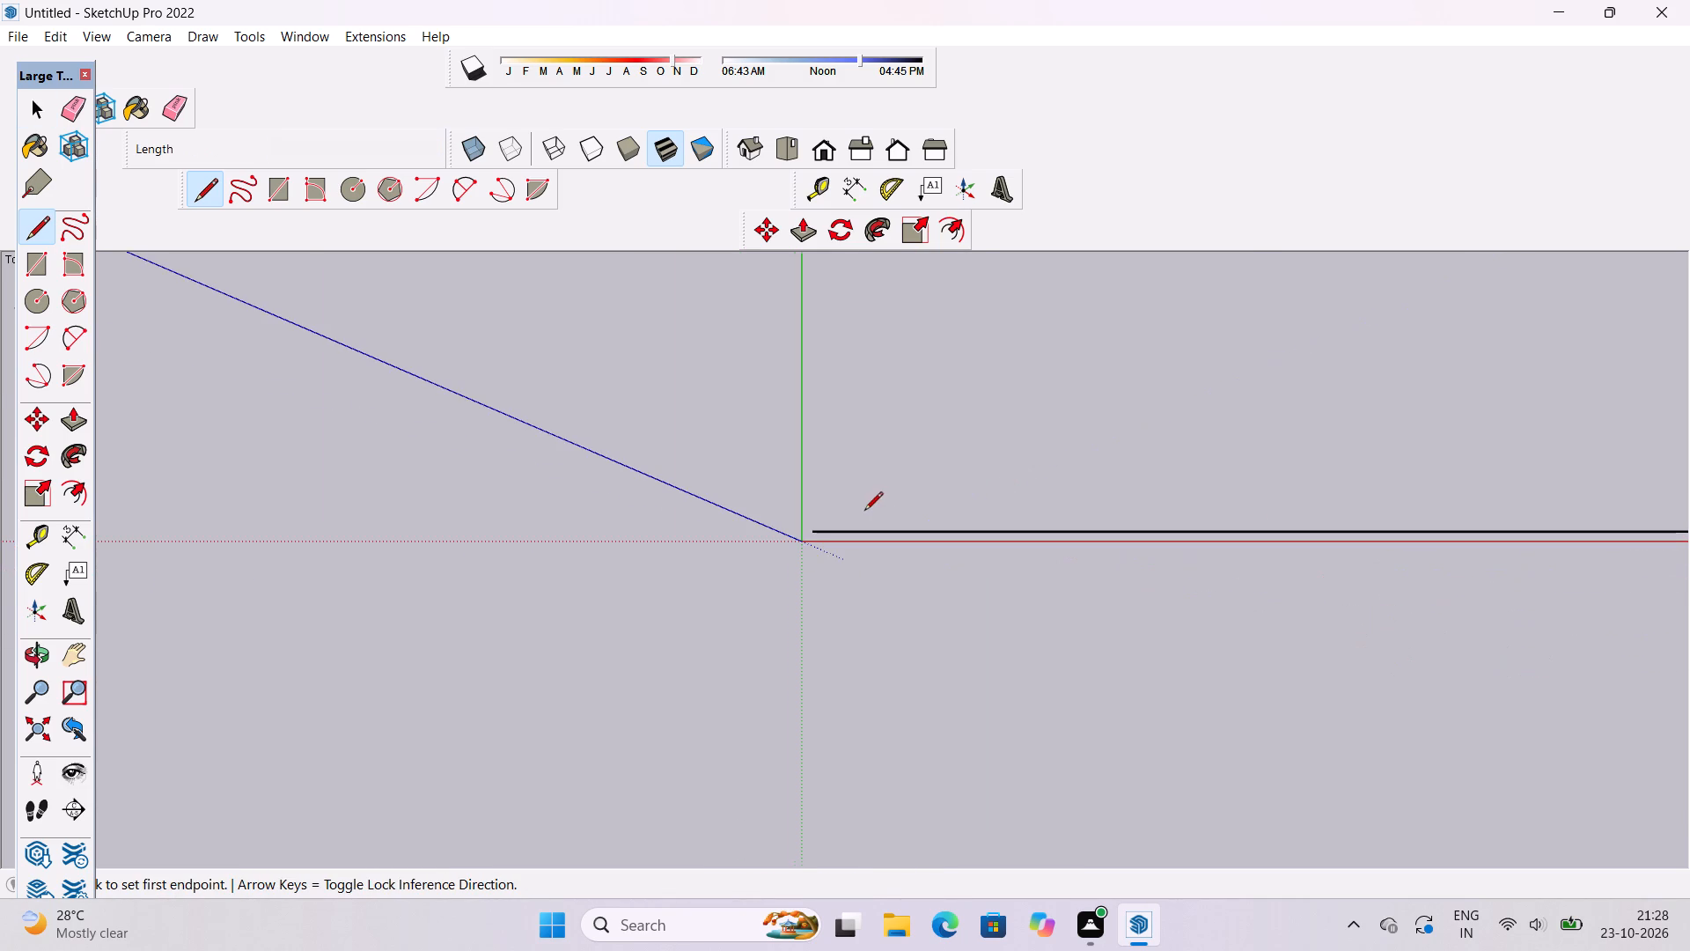
scroll(864, 512, "up", 5)
scroll(792, 544, "up", 2)
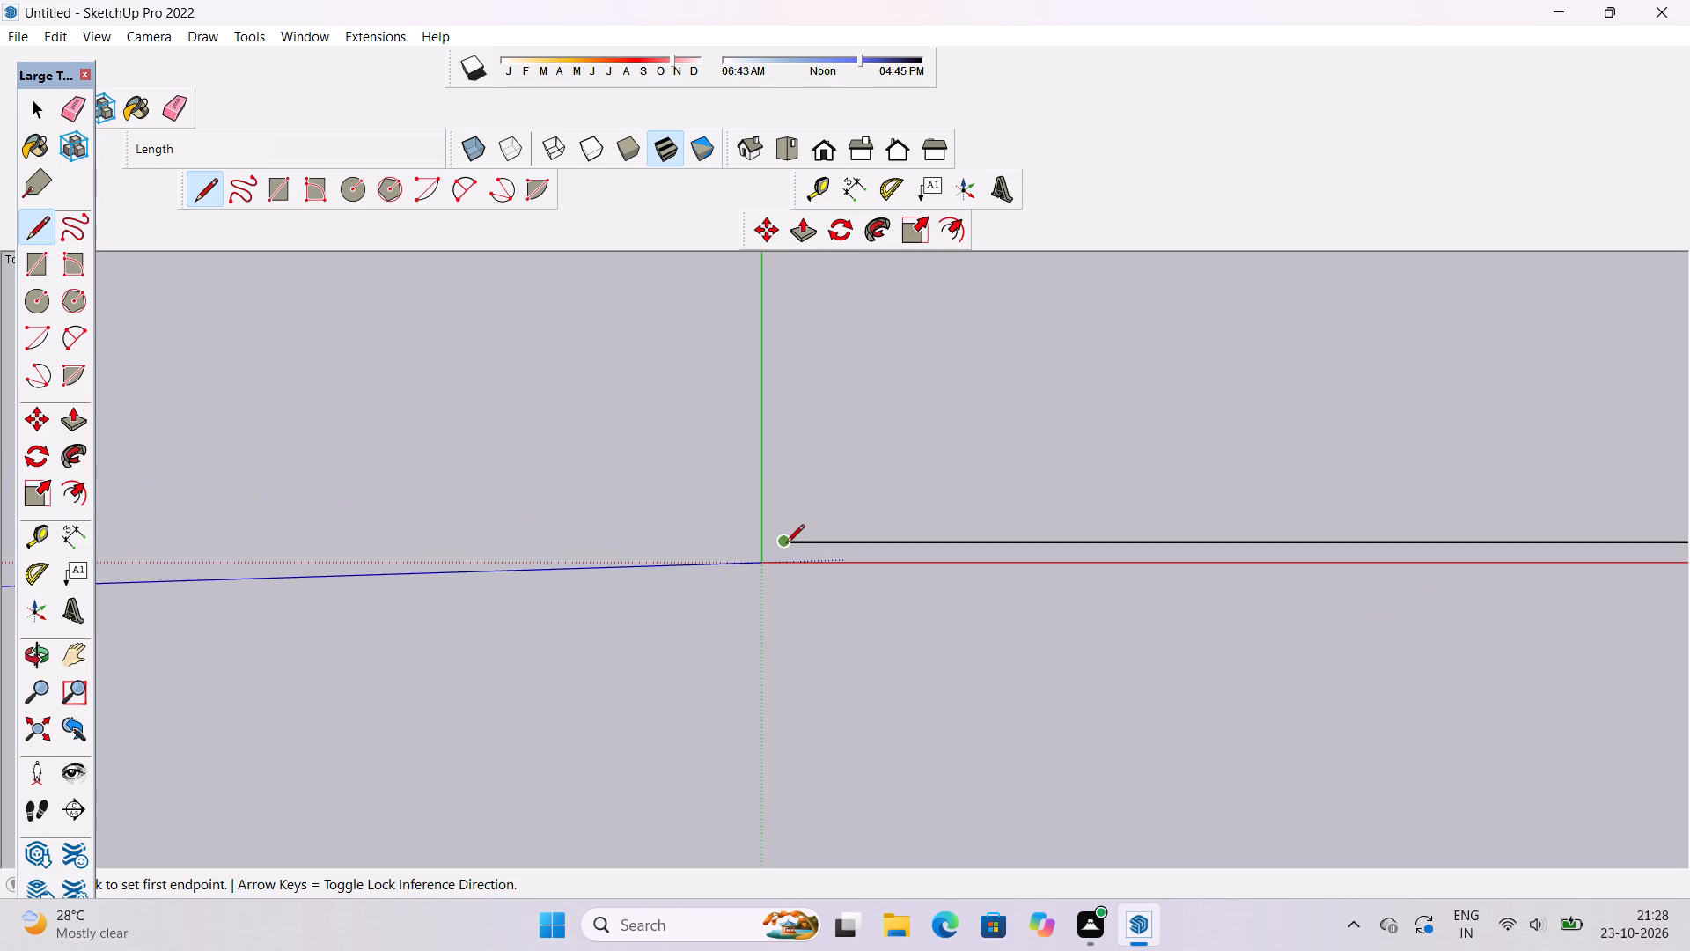
left_click(786, 544)
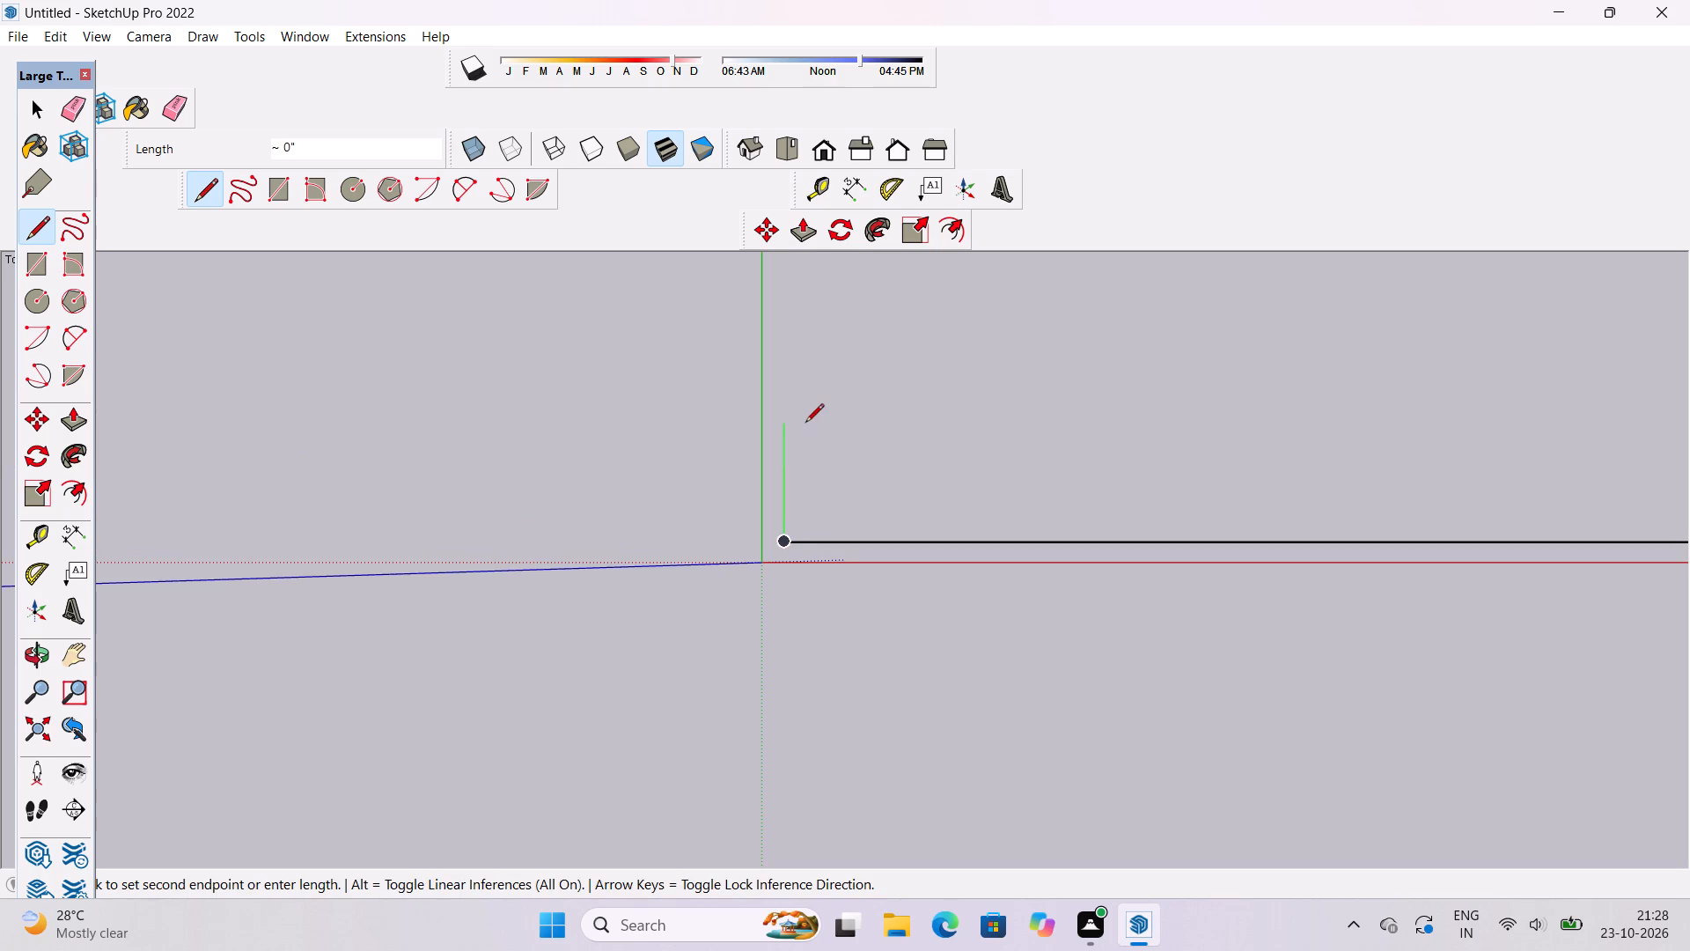
type("40'")
key("Return")
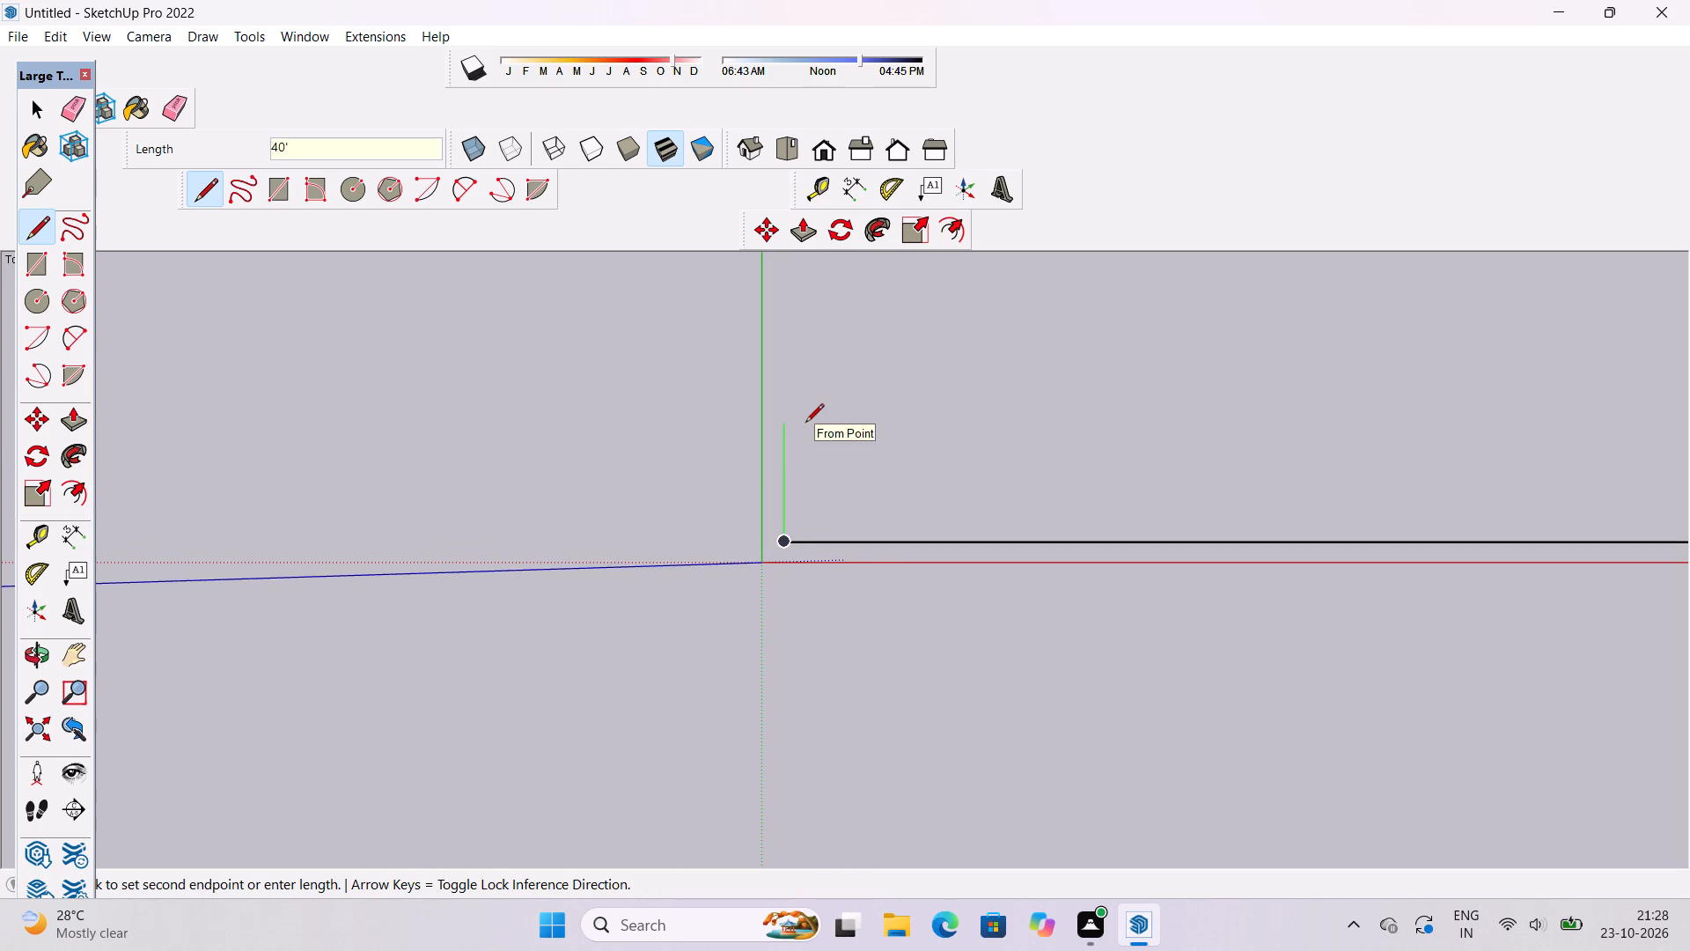
Close the rectangle with a 60' line parallel to the red axis and a 40' line back to the first line's free endpoint.
key("o")
scroll(833, 436, "down", 14)
left_click_drag(961, 440, 787, 531, "shift")
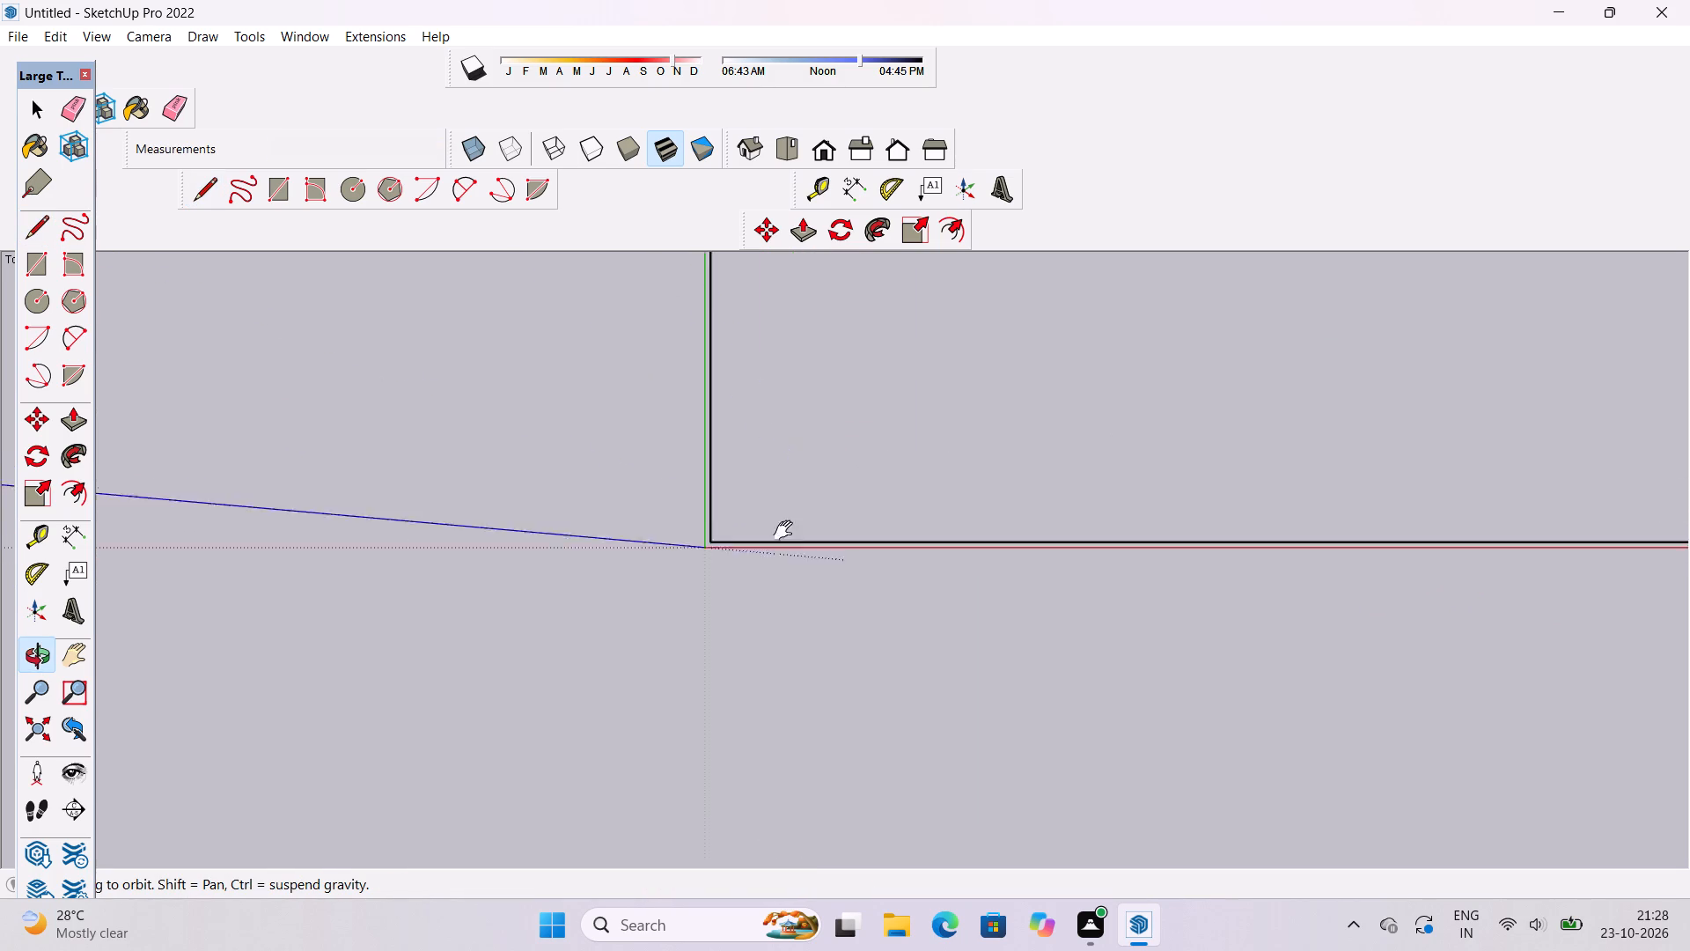
left_click_drag(787, 531, 569, 629, "shift")
scroll(626, 534, "down", 9, "shift")
left_click_drag(629, 524, 593, 673, "shift")
scroll(628, 507, "down", 8, "shift")
left_click_drag(651, 491, 572, 702, "shift")
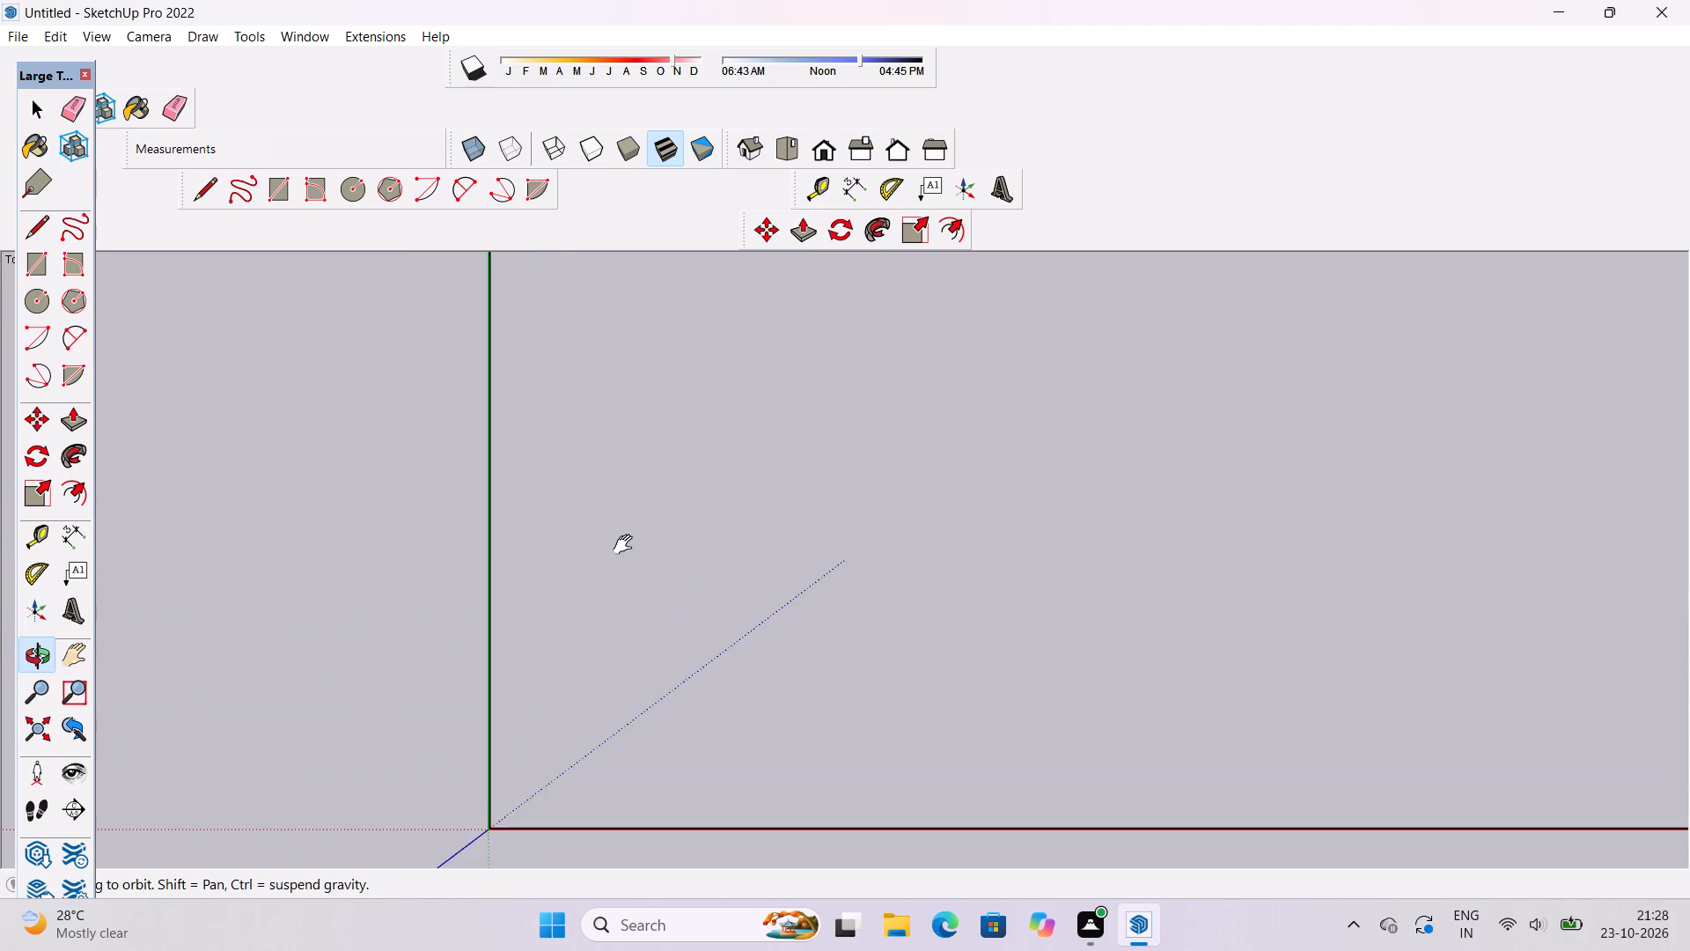
scroll(627, 545, "down", 8, "shift")
left_click_drag(629, 714, 659, 501)
scroll(683, 459, "down", 6)
left_click_drag(951, 499, 868, 601, "shift")
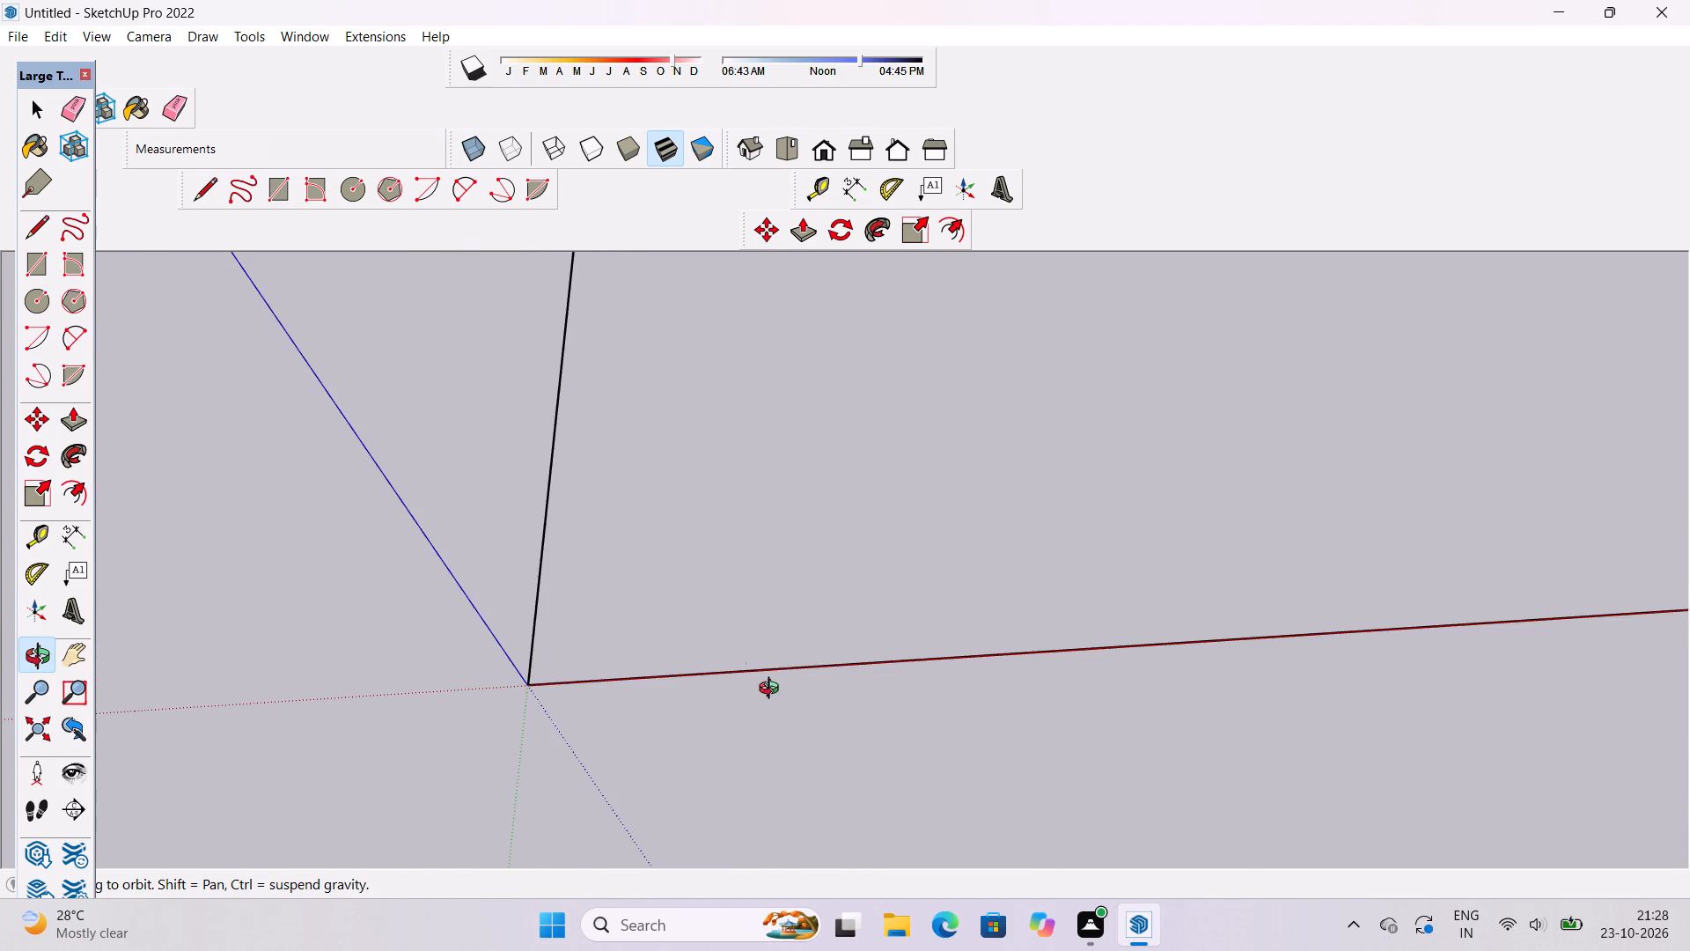
scroll(777, 699, "down", 5)
left_click_drag(1289, 465, 1062, 662, "shift")
scroll(1054, 640, "down", 7, "shift")
left_click_drag(943, 715, 929, 584)
scroll(950, 546, "down", 6)
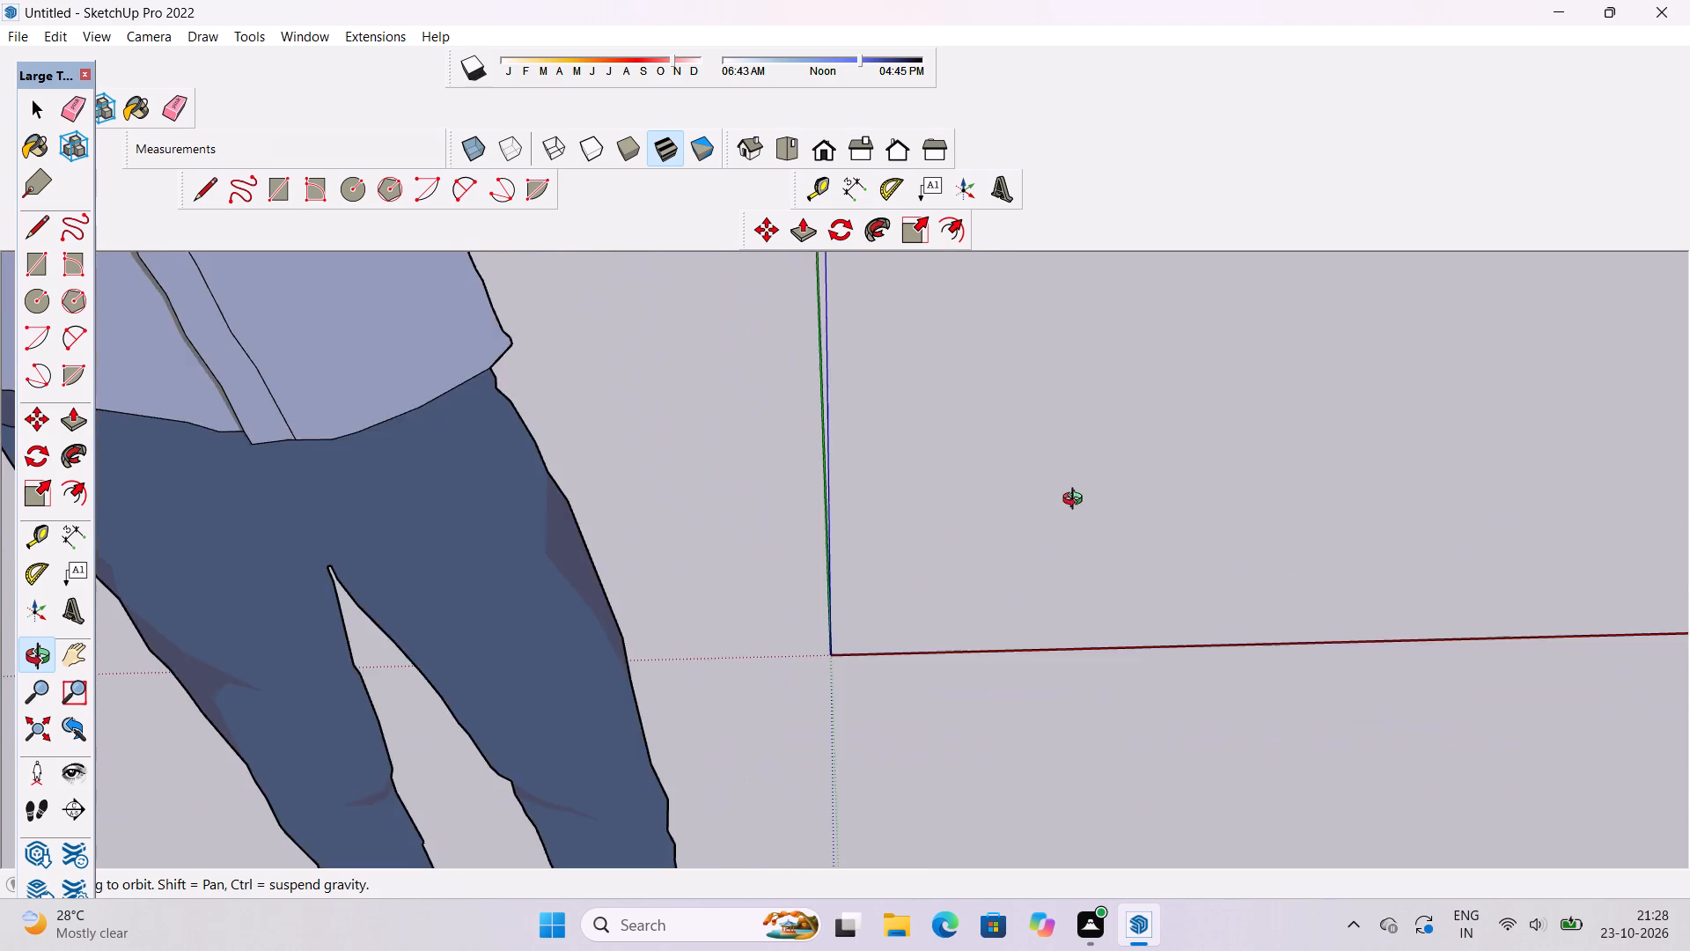
left_click_drag(1078, 501, 896, 616, "shift")
scroll(883, 615, "down", 9, "shift")
left_click_drag(969, 502, 620, 609, "shift")
scroll(830, 458, "down", 8, "shift")
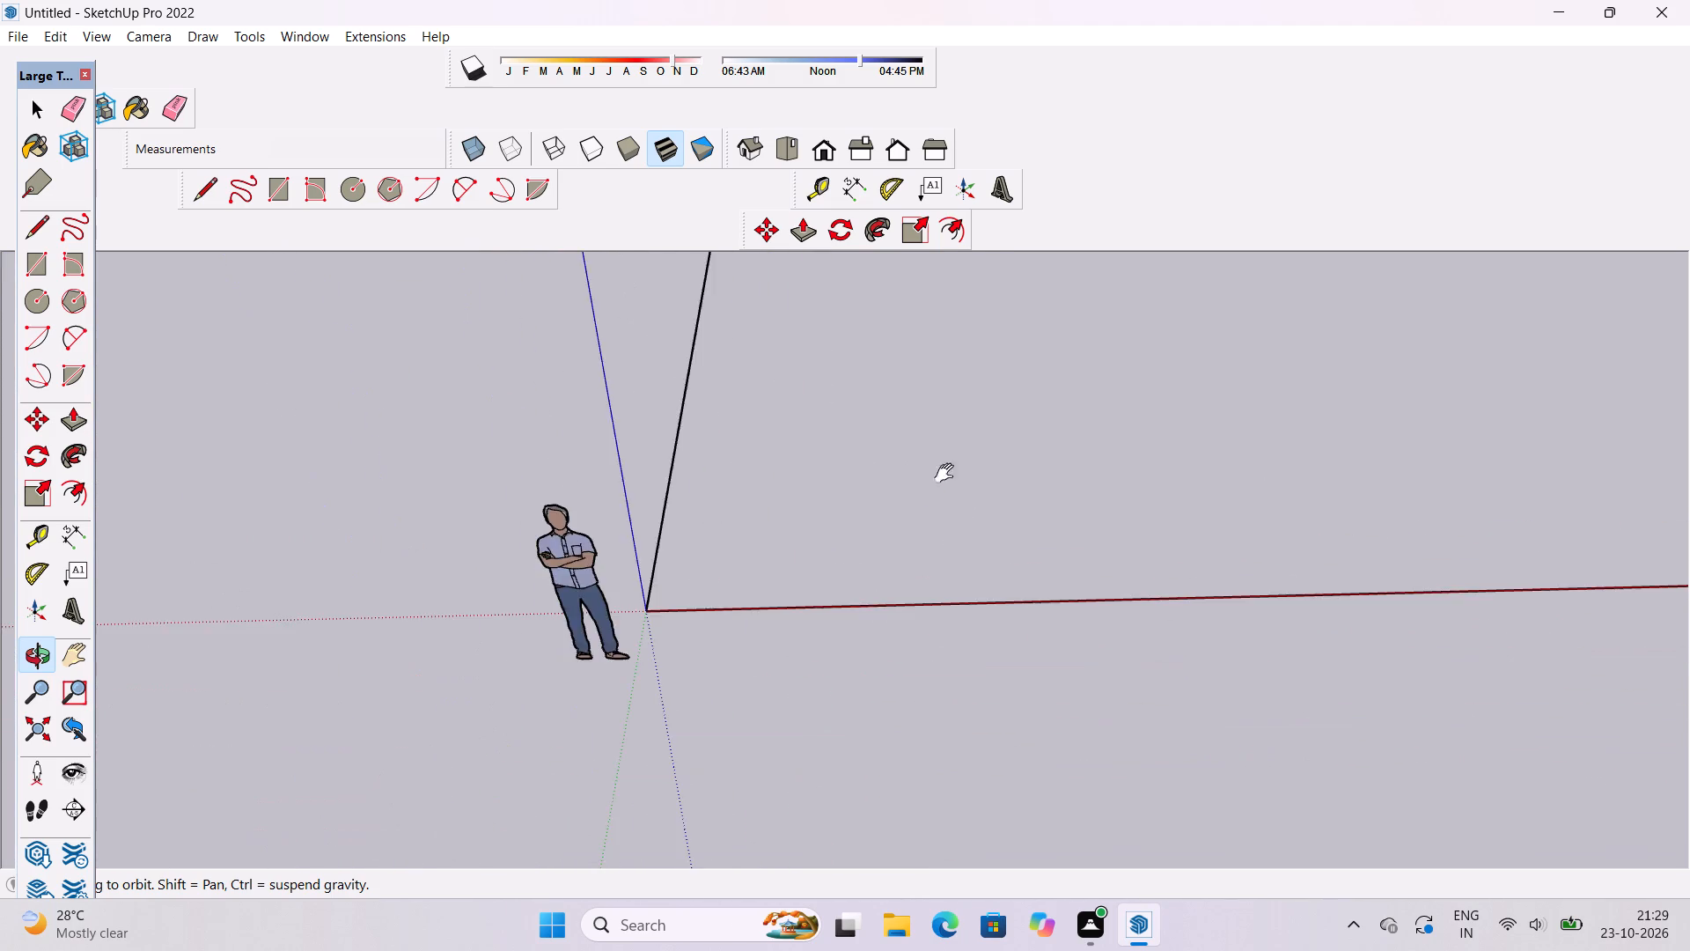
left_click_drag(990, 483, 893, 546, "shift")
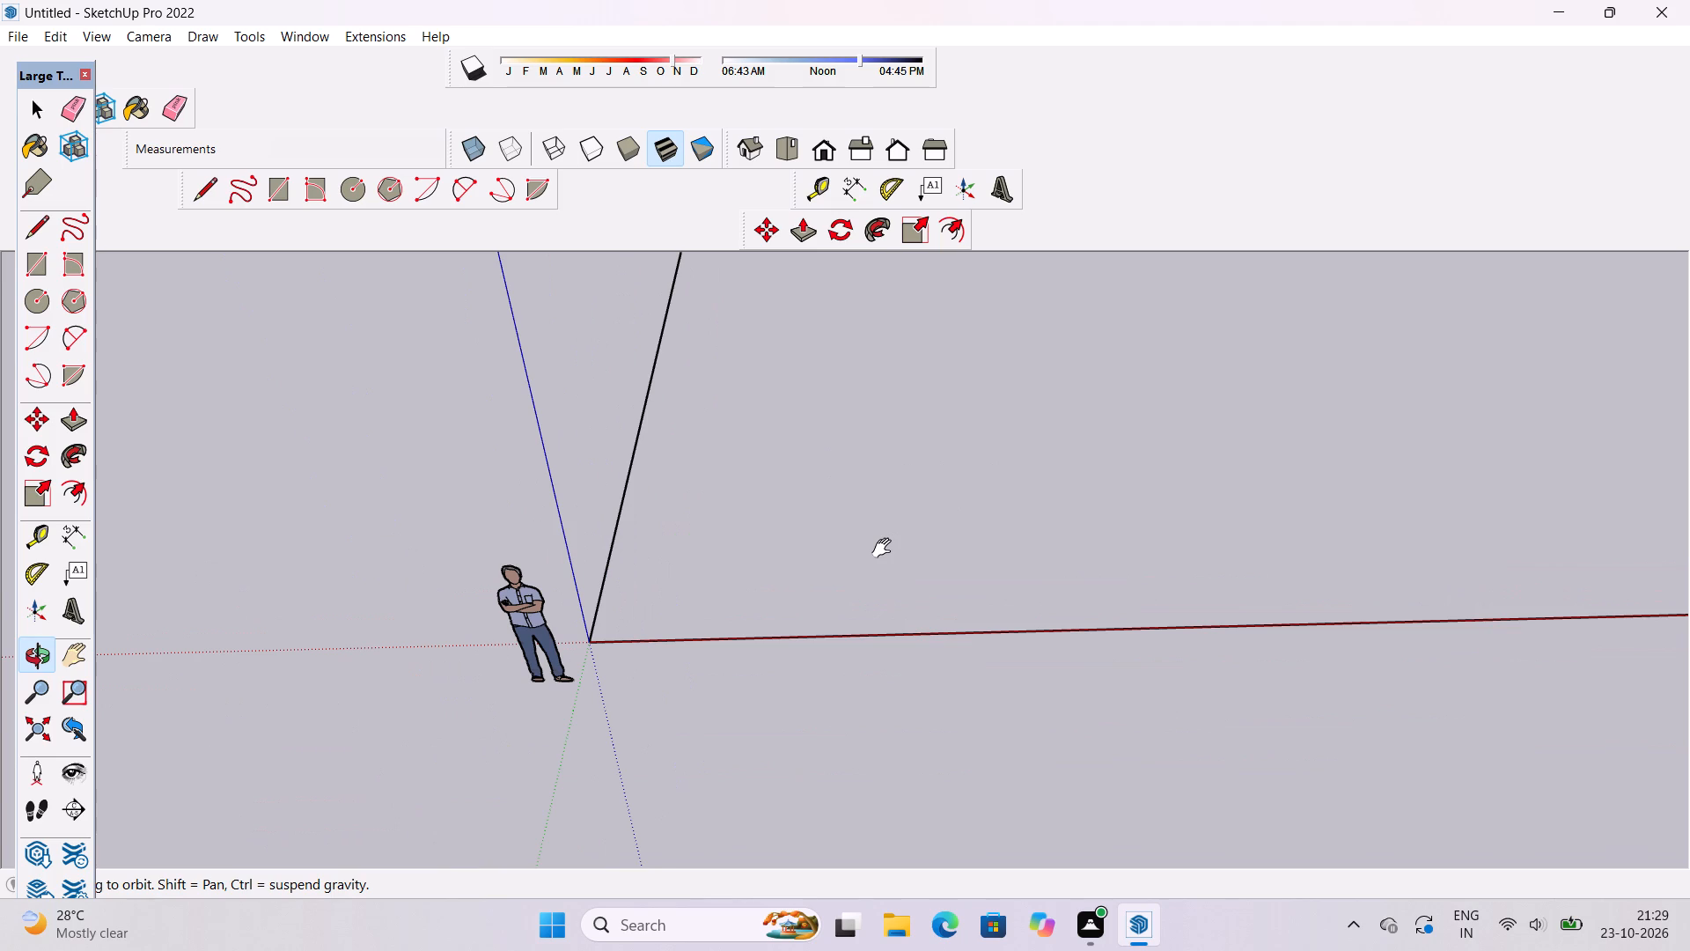
scroll(882, 575, "down", 7, "shift")
left_click_drag(1121, 429, 994, 481, "shift")
left_click_drag(1076, 511, 999, 548, "shift")
left_click_drag(999, 548, 971, 595)
scroll(760, 535, "down", 3)
left_click_drag(760, 535, 746, 641)
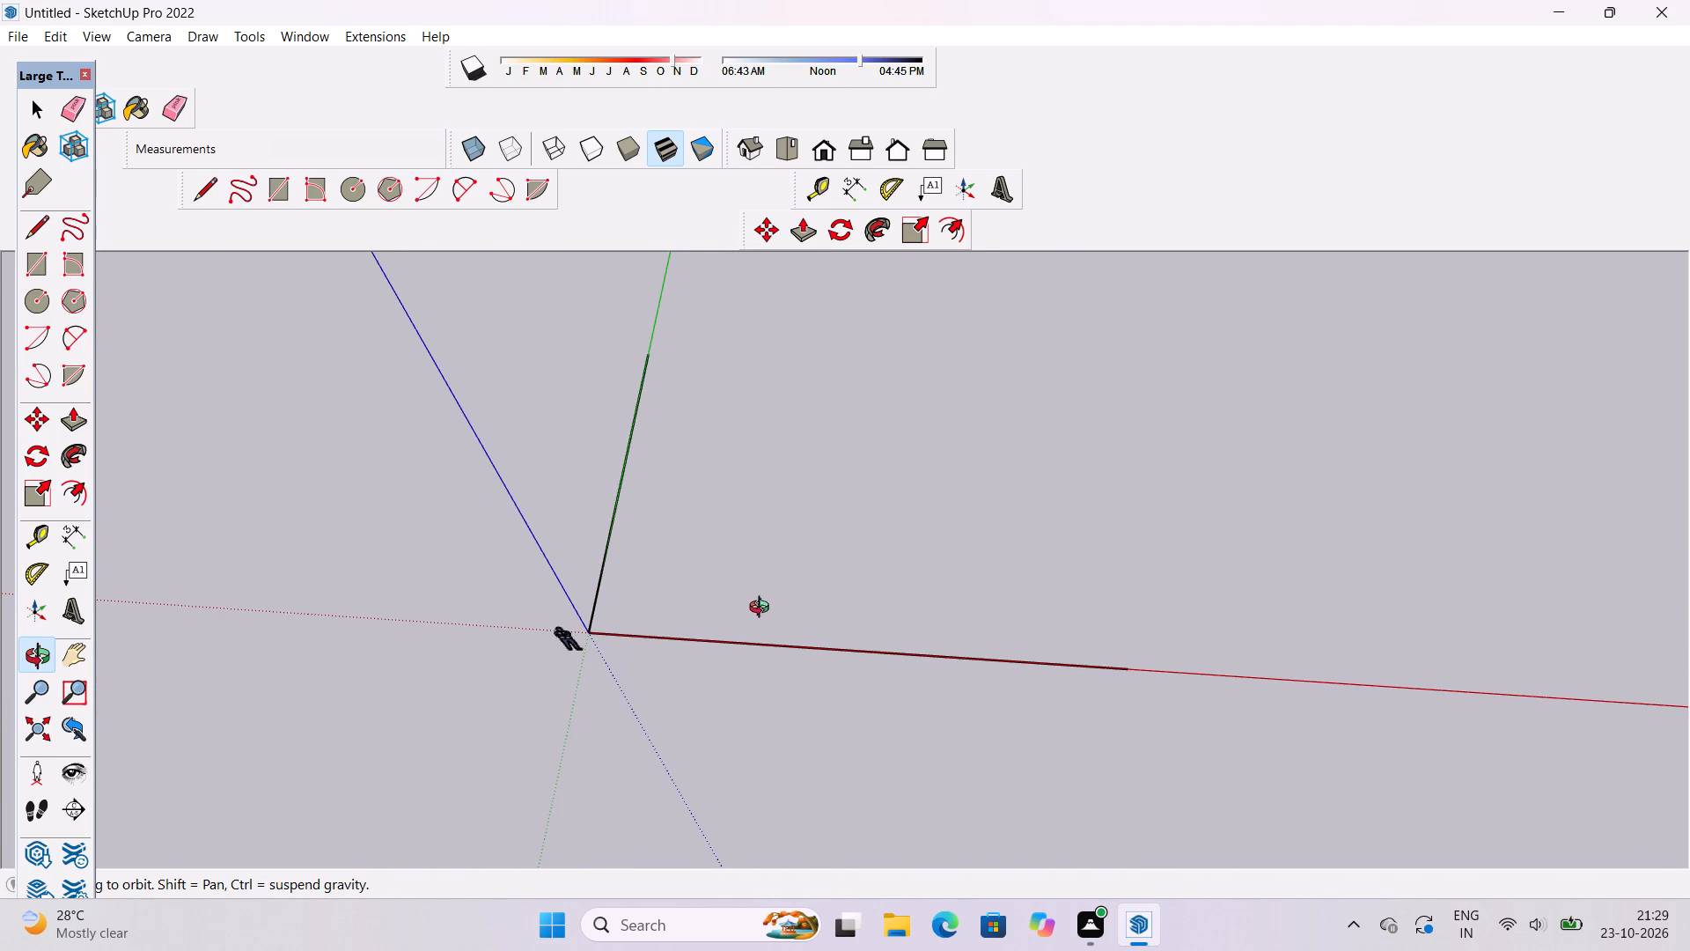
left_click(784, 576, "shift")
scroll(612, 483, "up", 1)
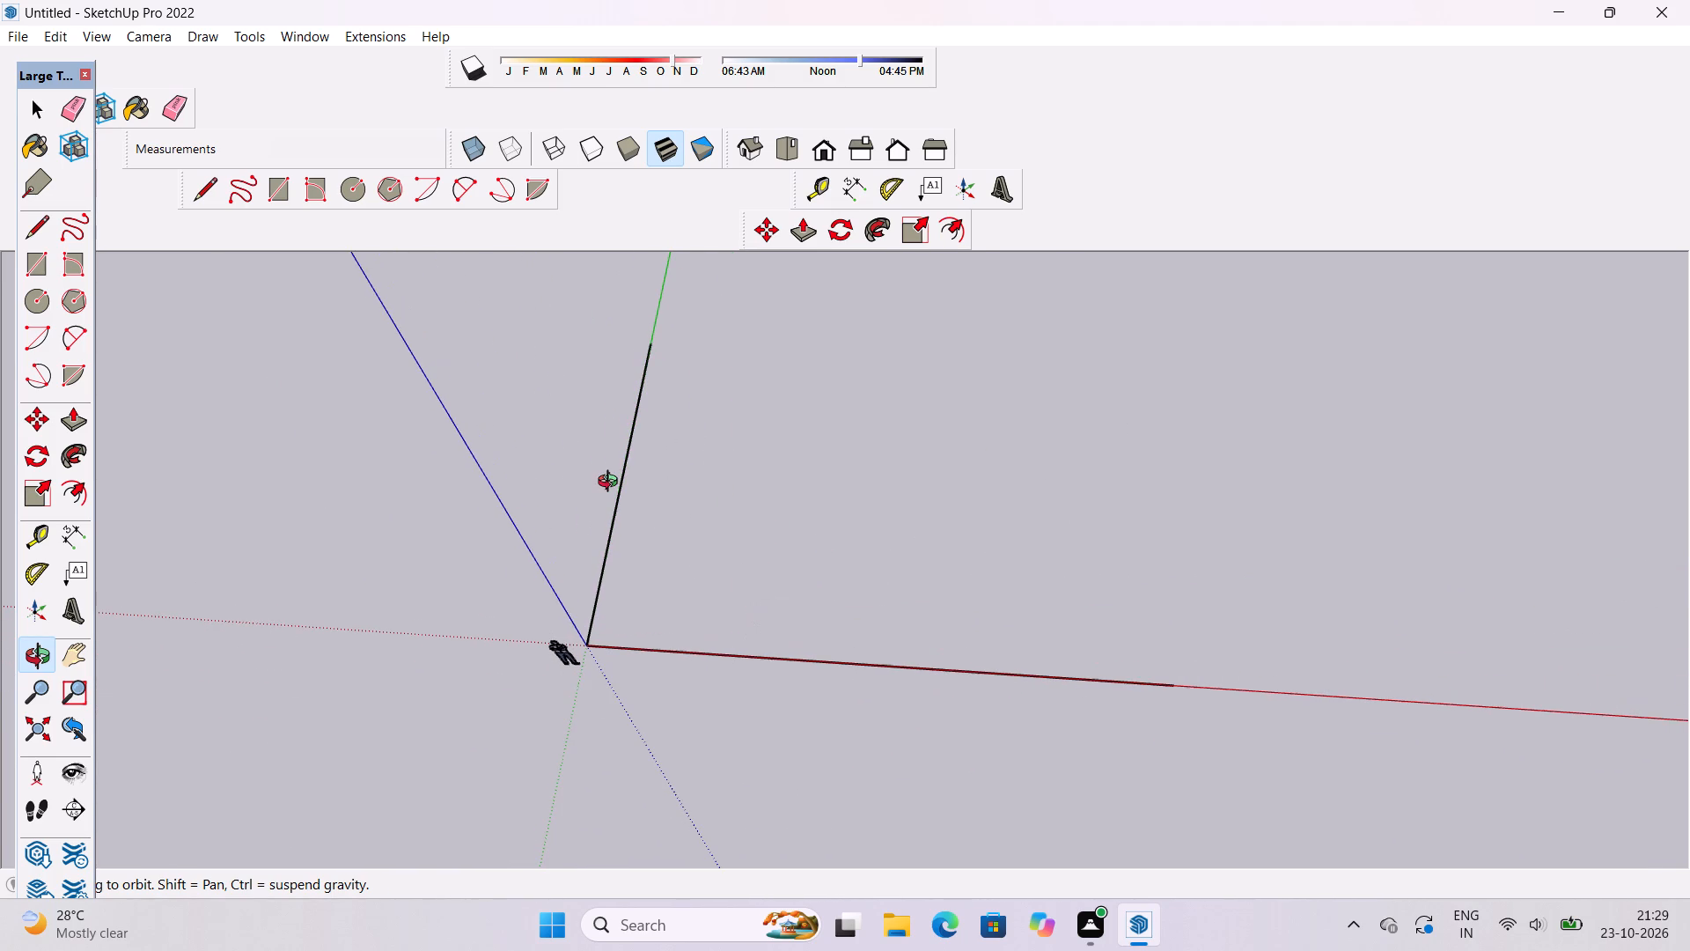
left_click_drag(872, 430, 865, 462, "shift")
left_click_drag(865, 462, 864, 478)
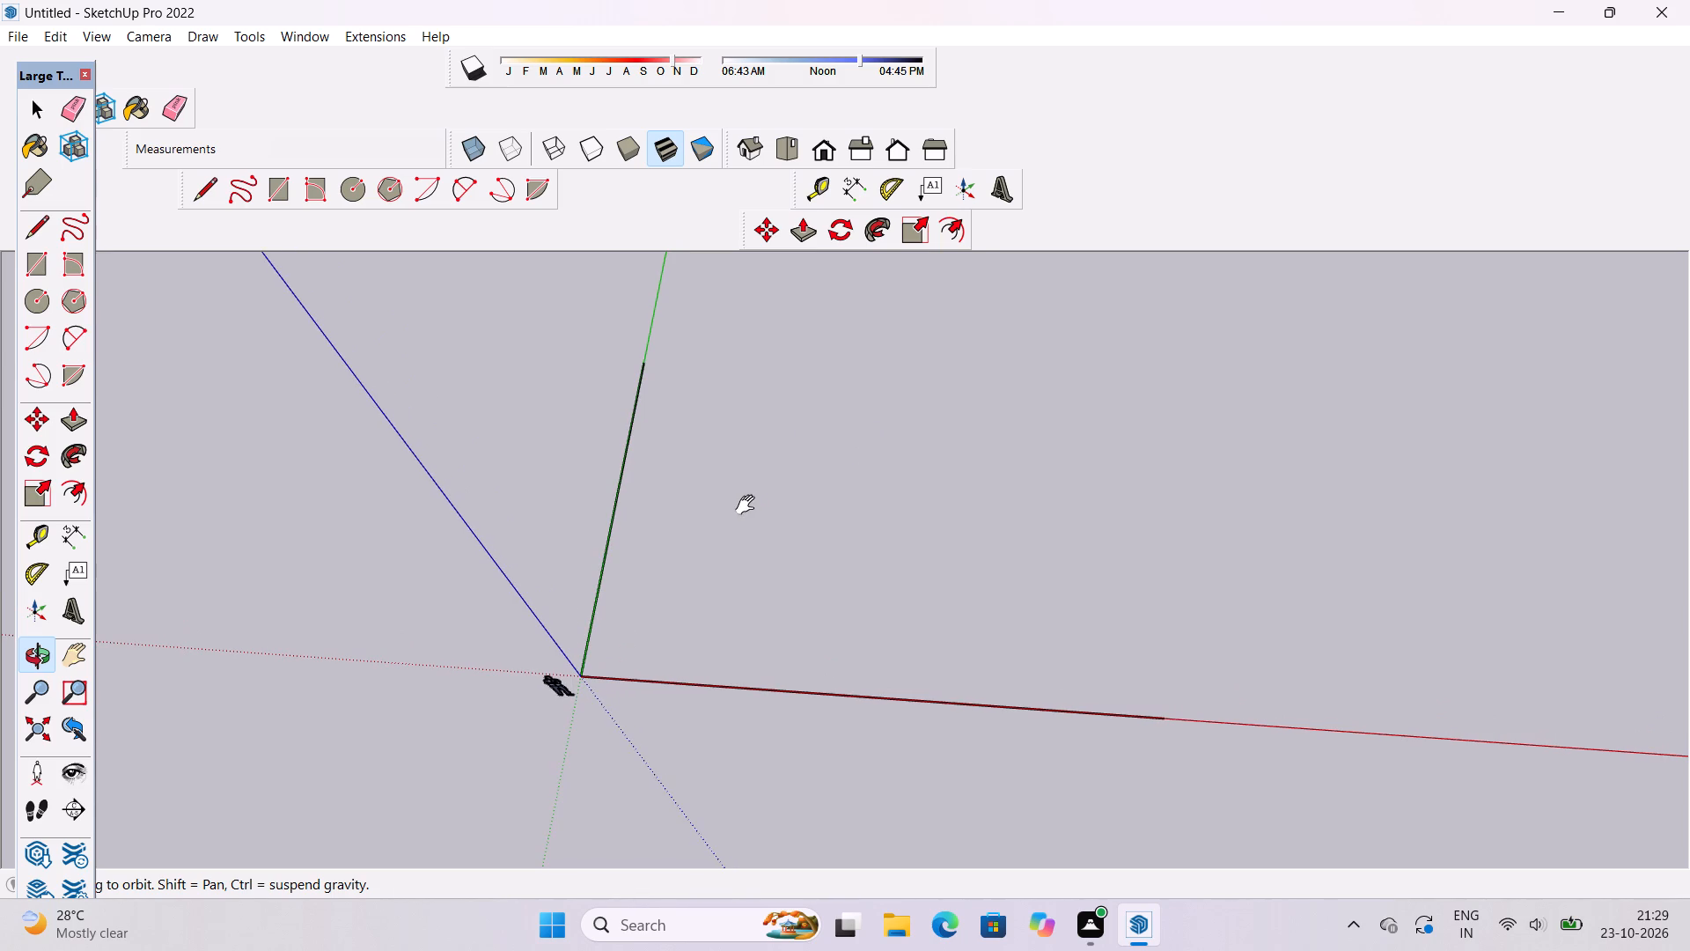
left_click_drag(742, 506, 724, 553, "shift")
left_click_drag(724, 554, 736, 561, "shift")
left_click(738, 561, "shift")
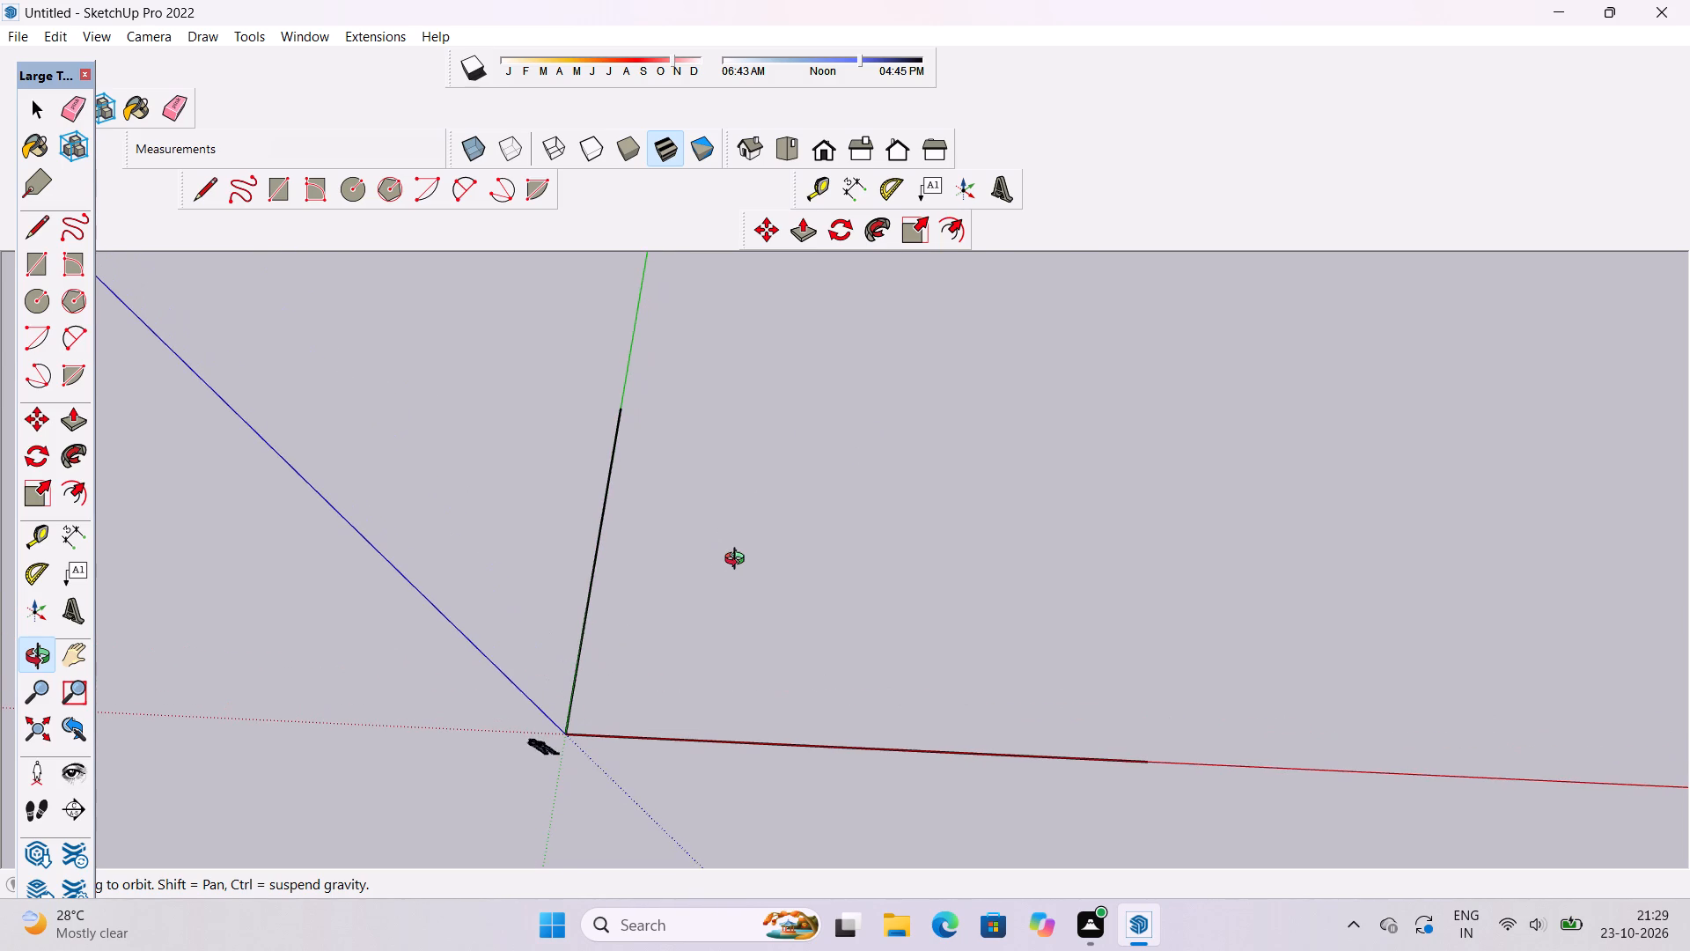
key("l")
scroll(933, 436, "down", 2)
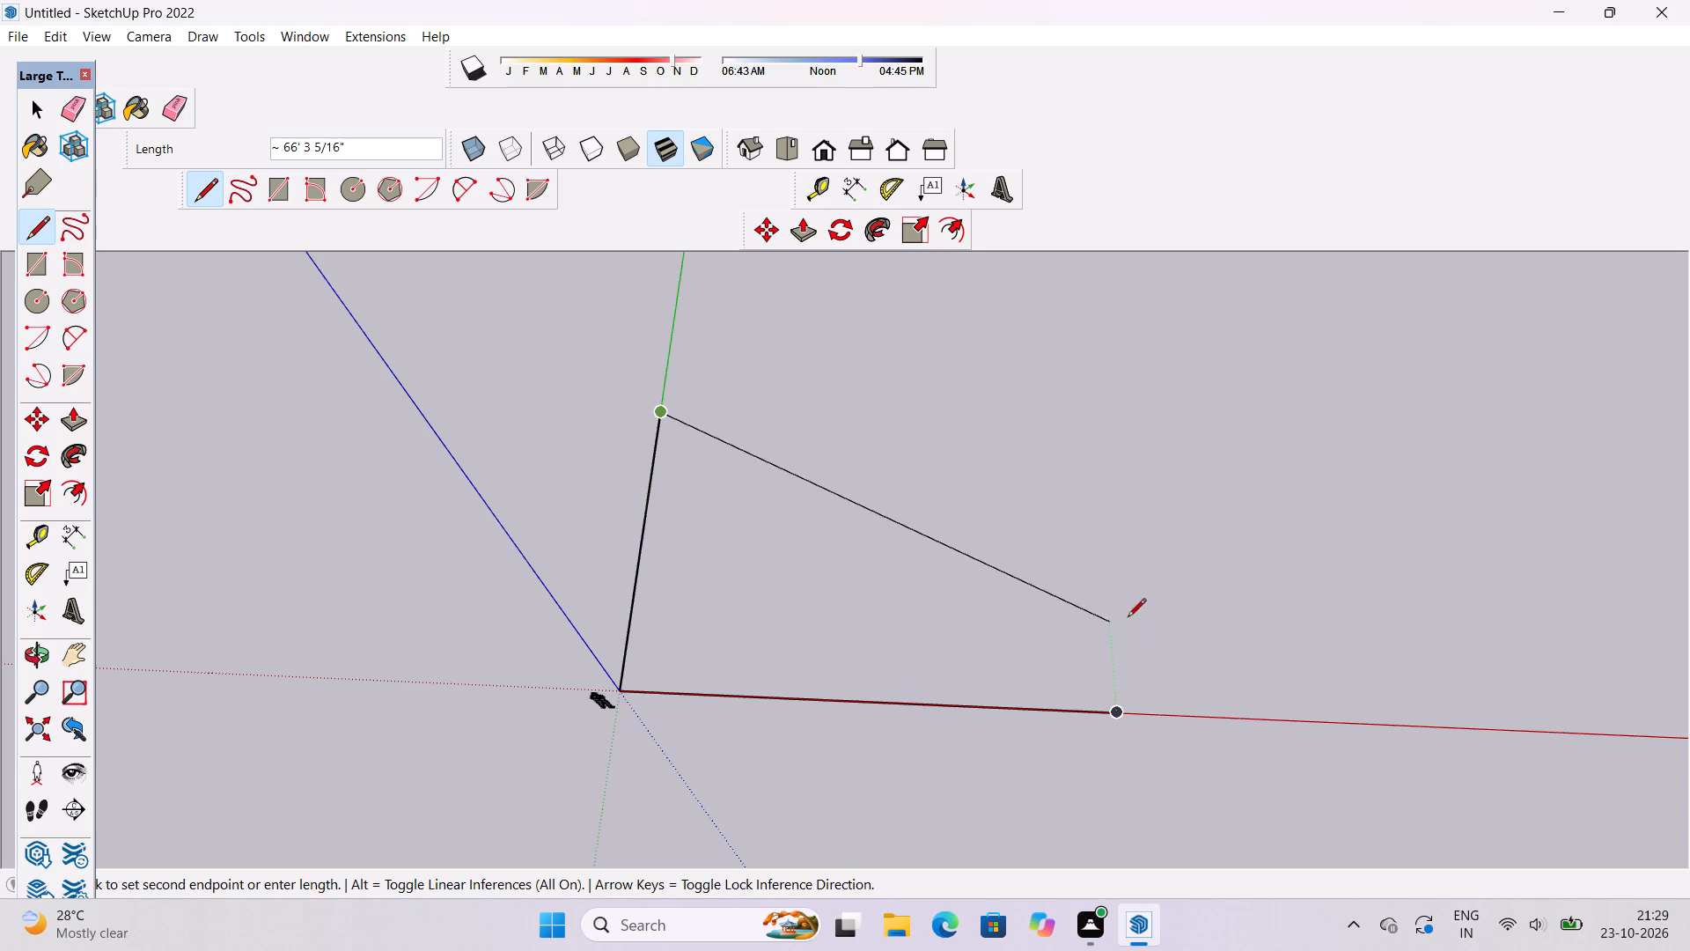
left_click(1093, 431)
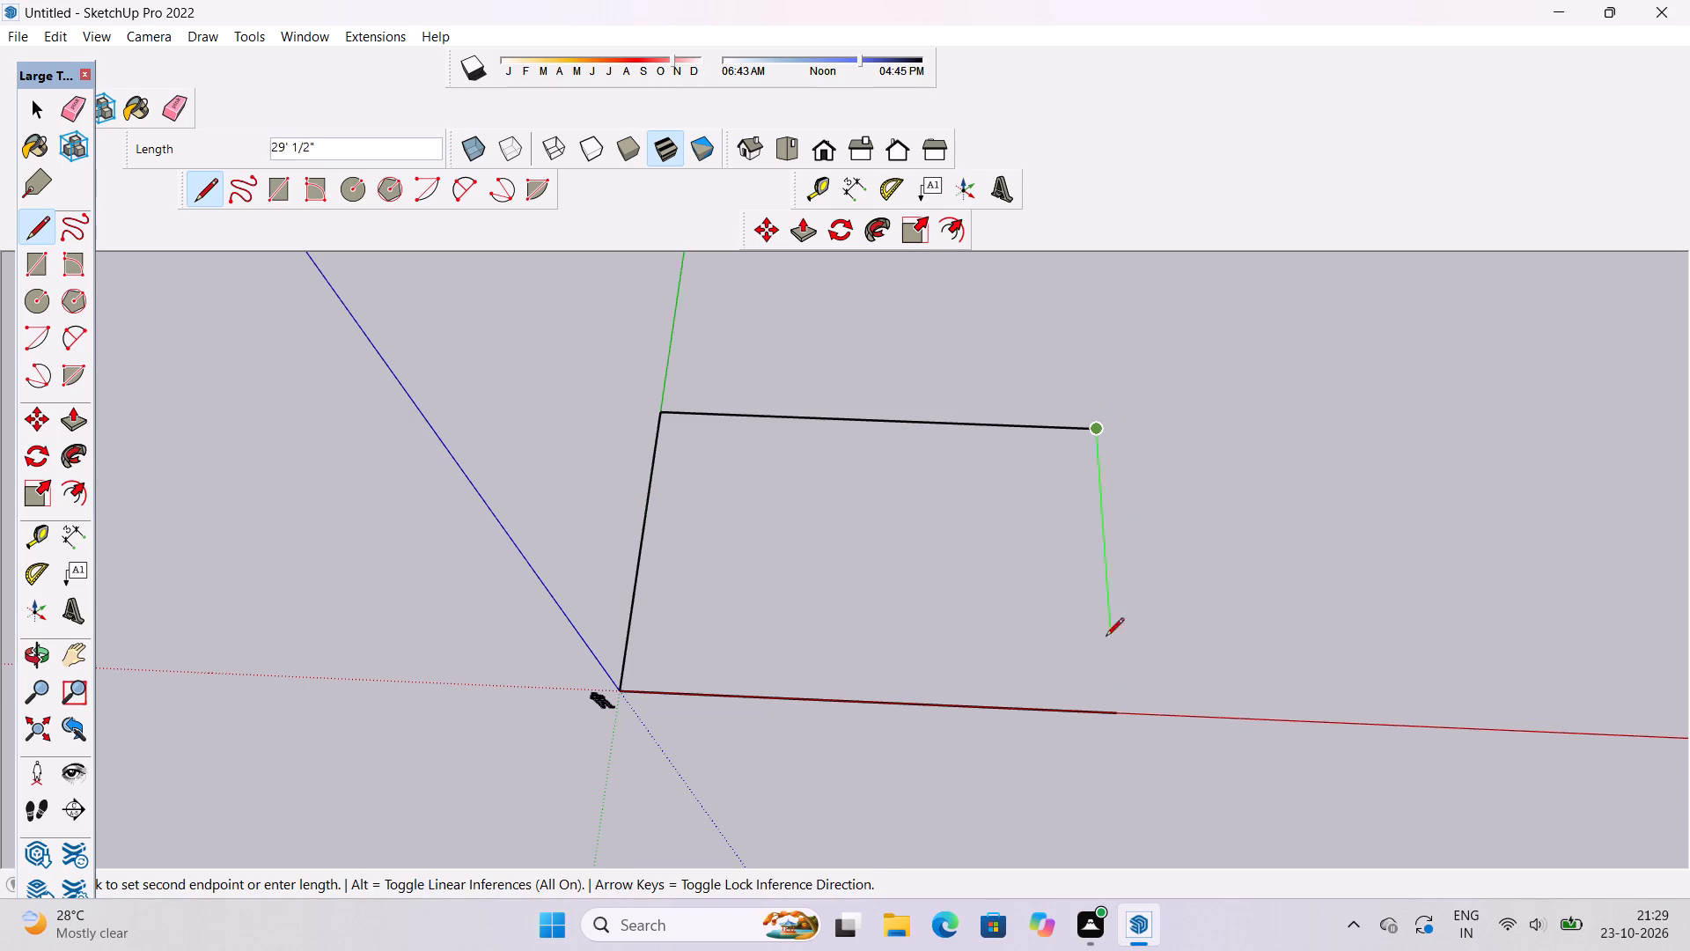
left_click(1117, 719)
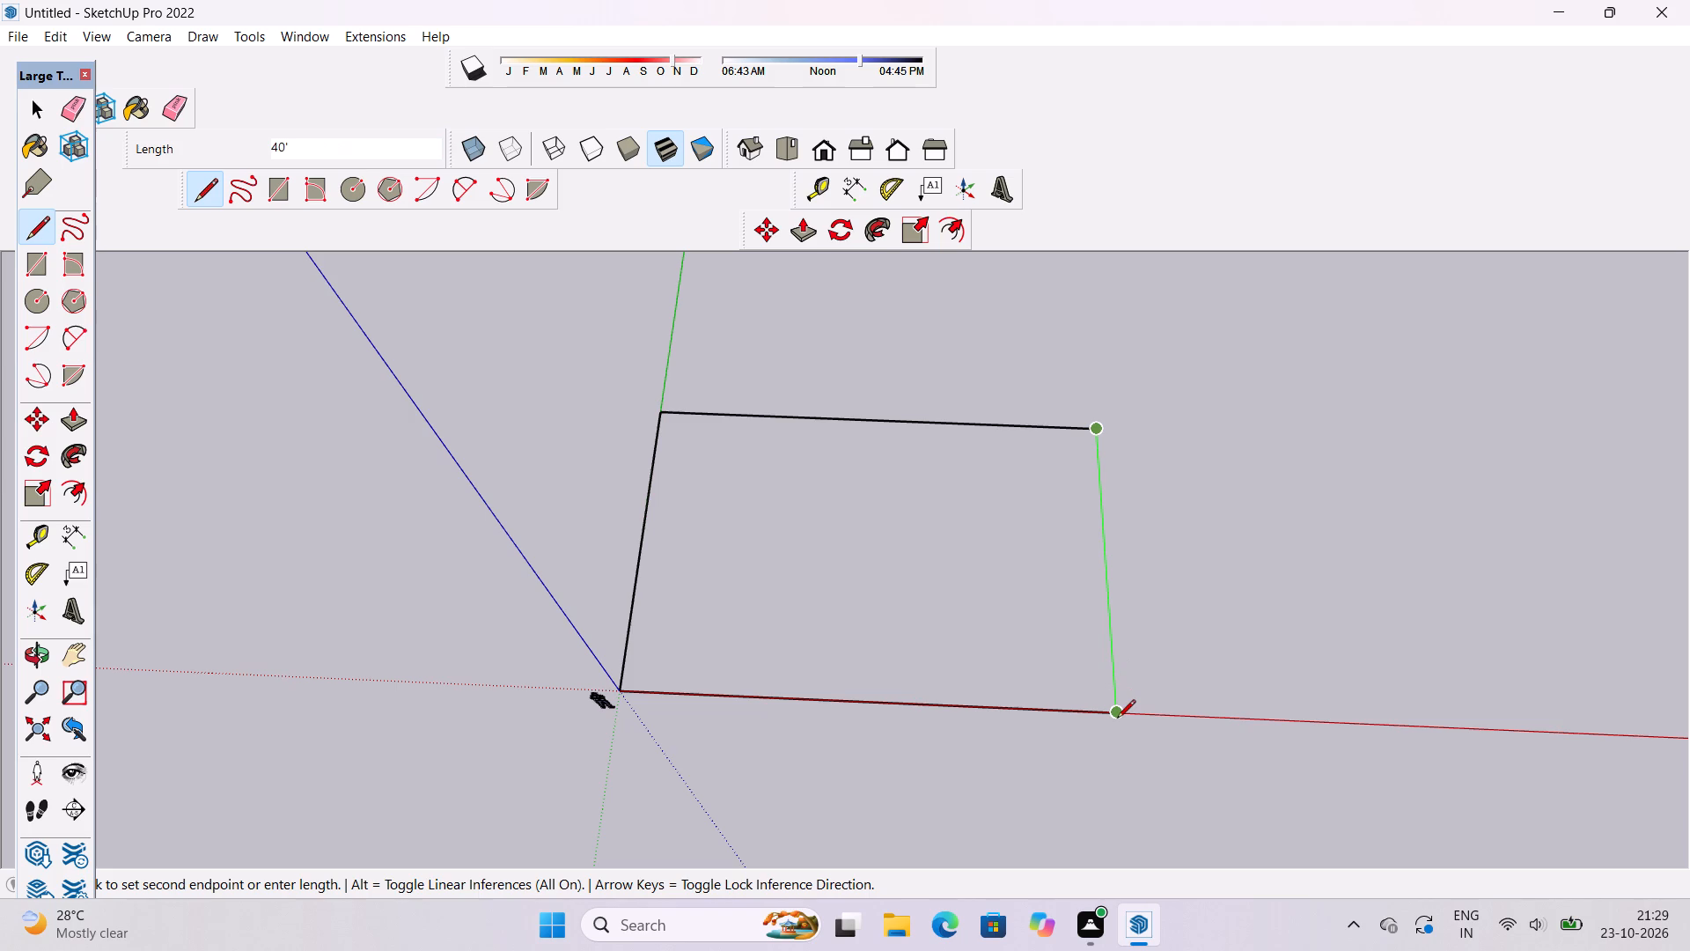
key("space")
Move the rectangle's short edge farthest from the origin 30' outward along the red axis.
scroll(1117, 719, "up", 9)
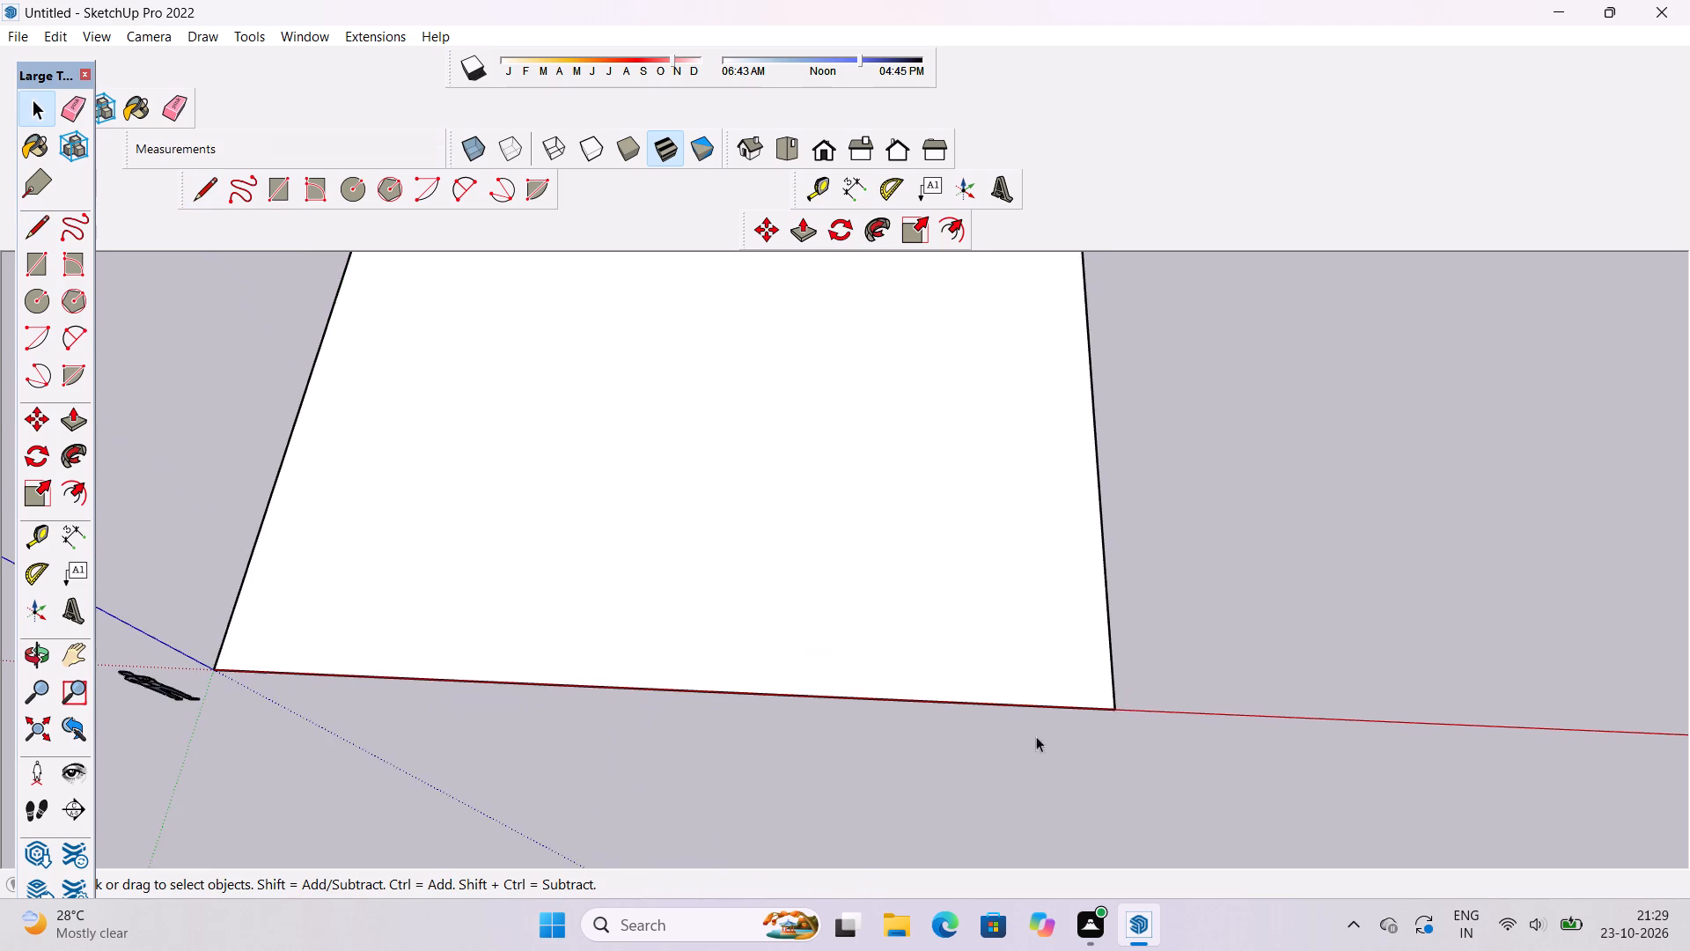
scroll(952, 796, "down", 11)
key("m")
scroll(1043, 652, "up", 5)
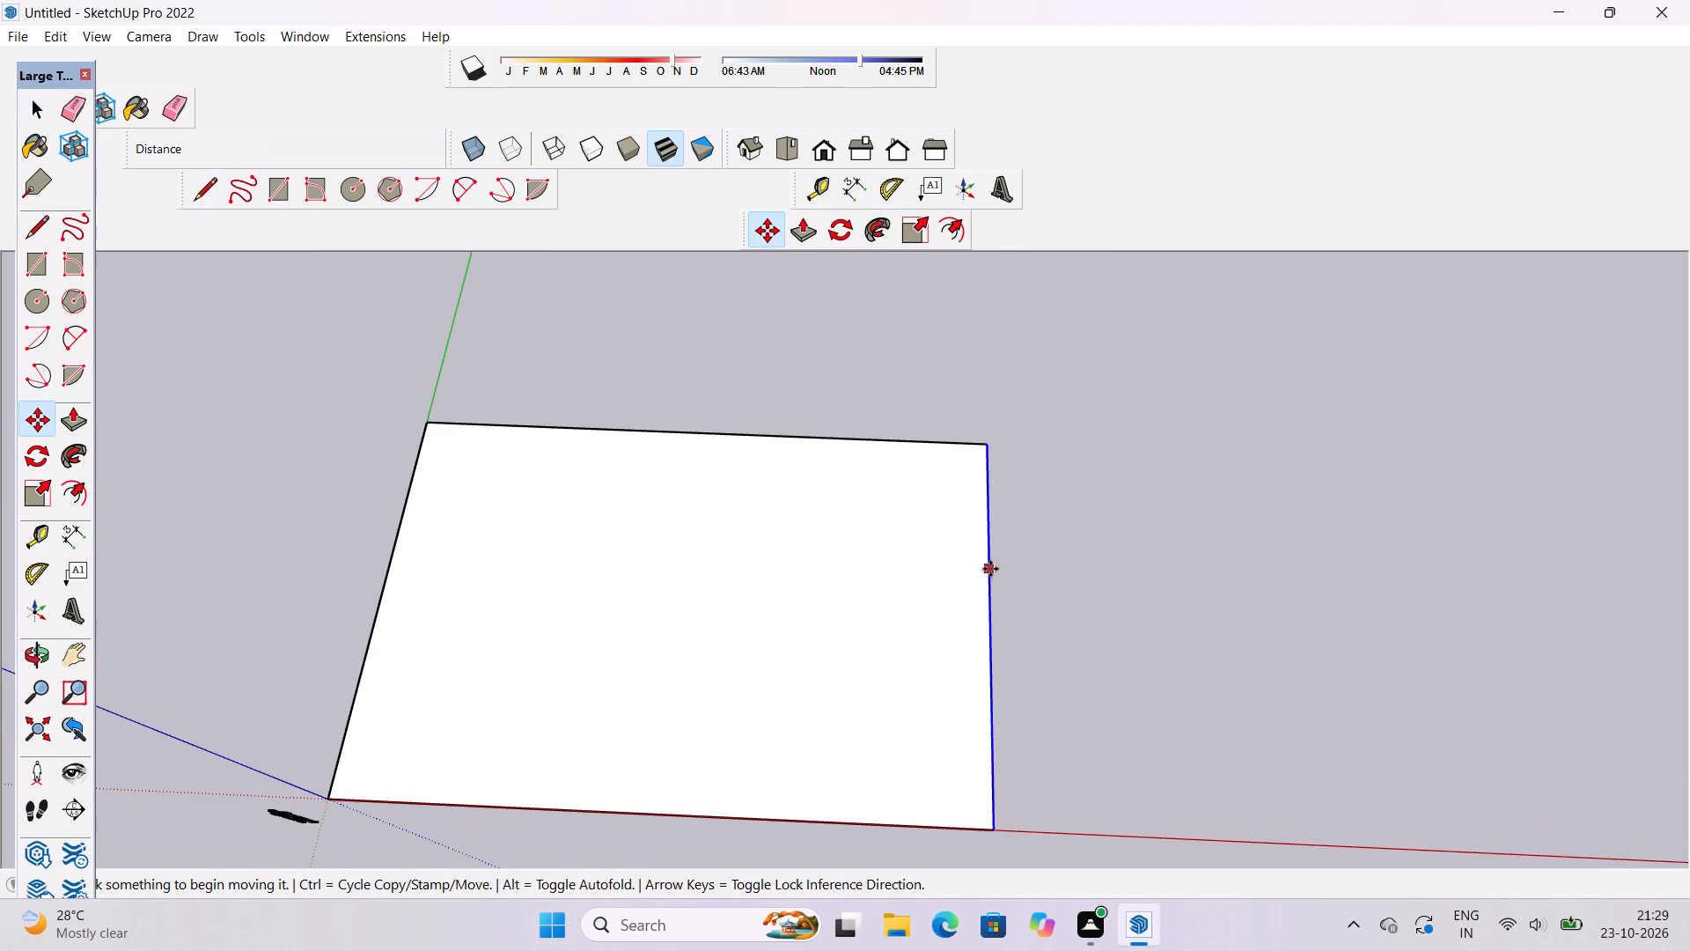
left_click(990, 621)
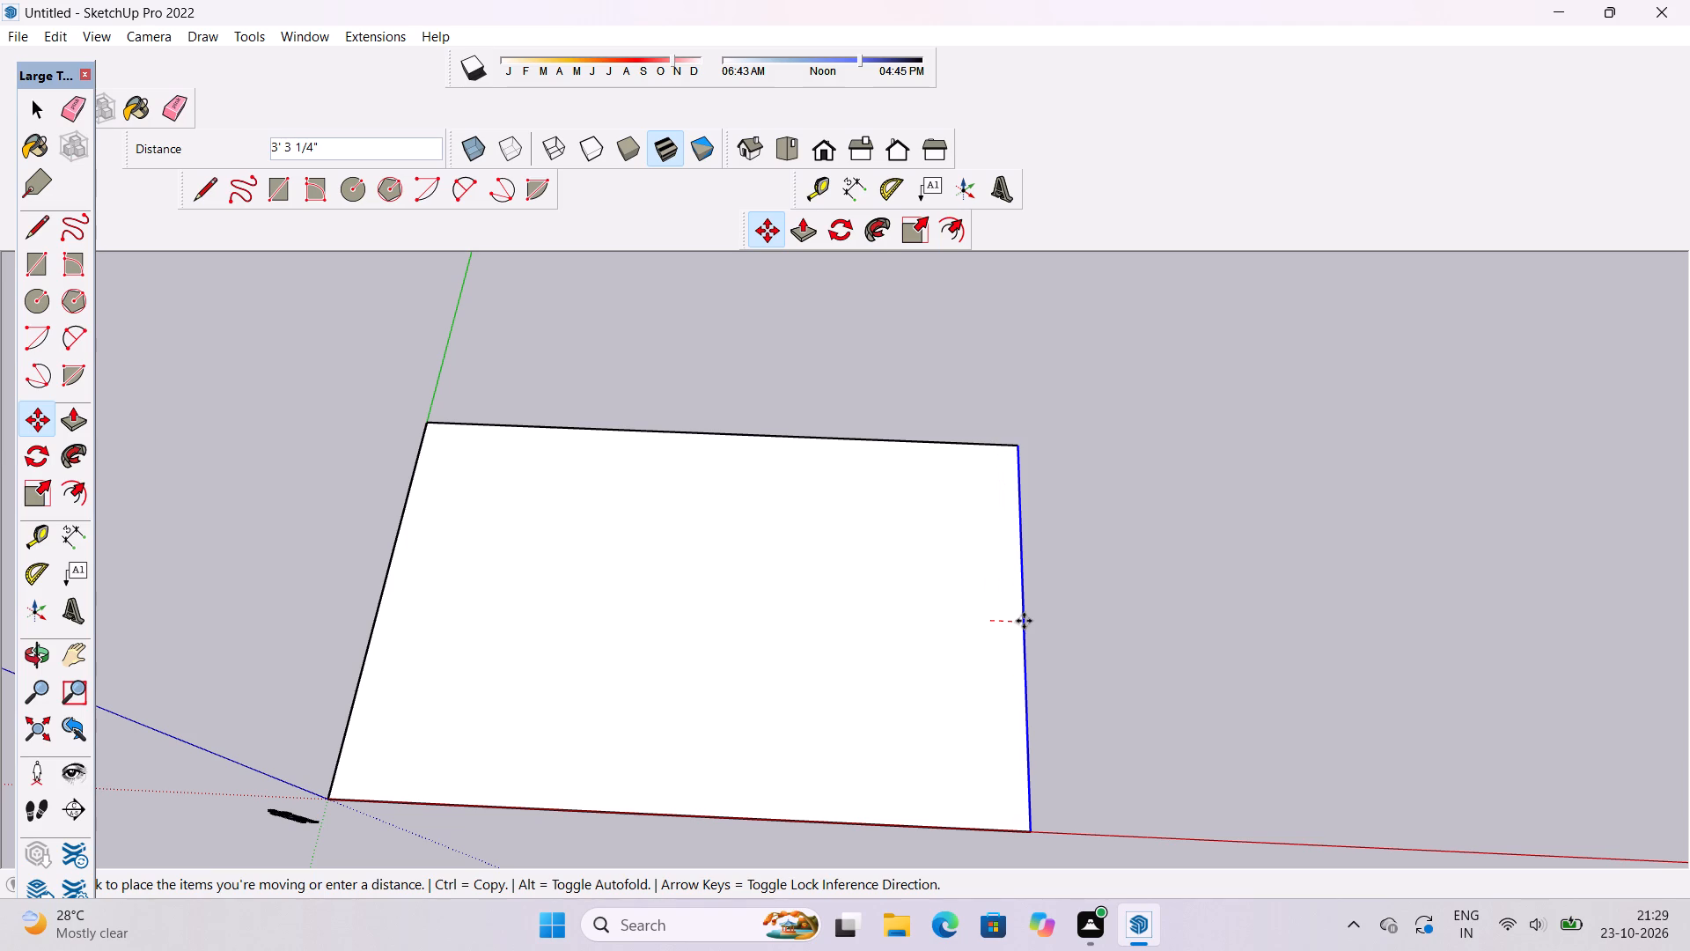
type("30'")
key("Return")
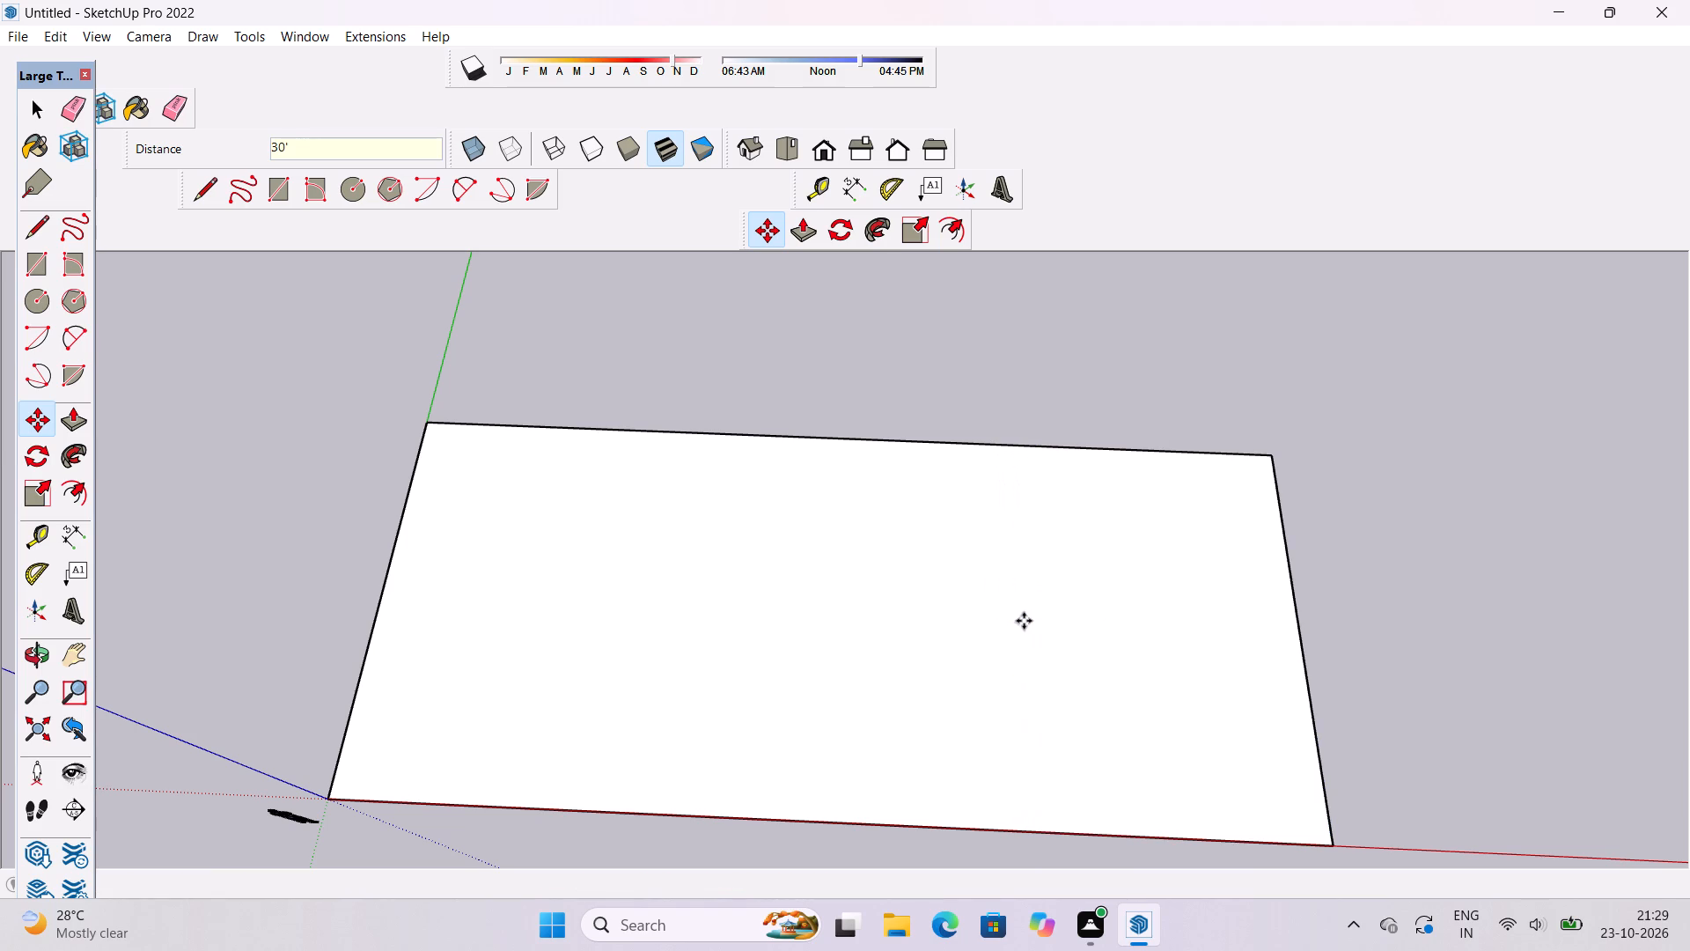
Move the long edge farthest from the origin 10' outward along the green axis.
key("o")
scroll(1093, 626, "down", 4)
left_click_drag(988, 781, 1015, 713, "shift")
left_click_drag(1015, 713, 1064, 592)
left_click_drag(1064, 592, 956, 594, "shift")
left_click_drag(952, 601, 894, 711)
scroll(780, 597, "up", 1)
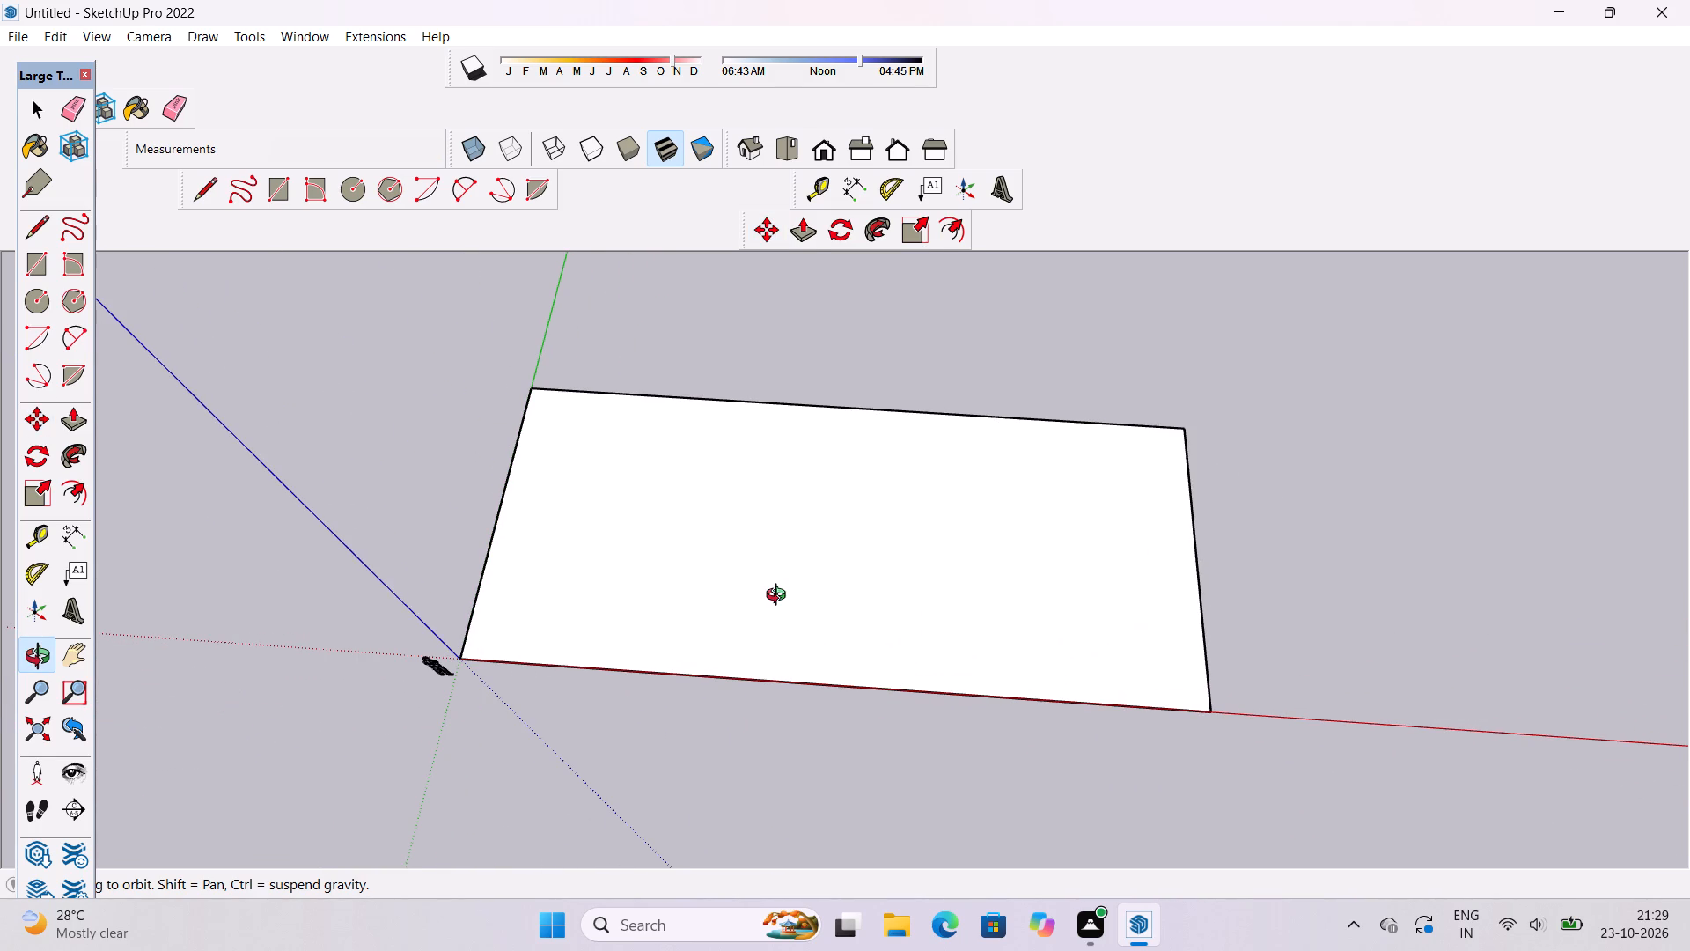
scroll(780, 597, "up", 4)
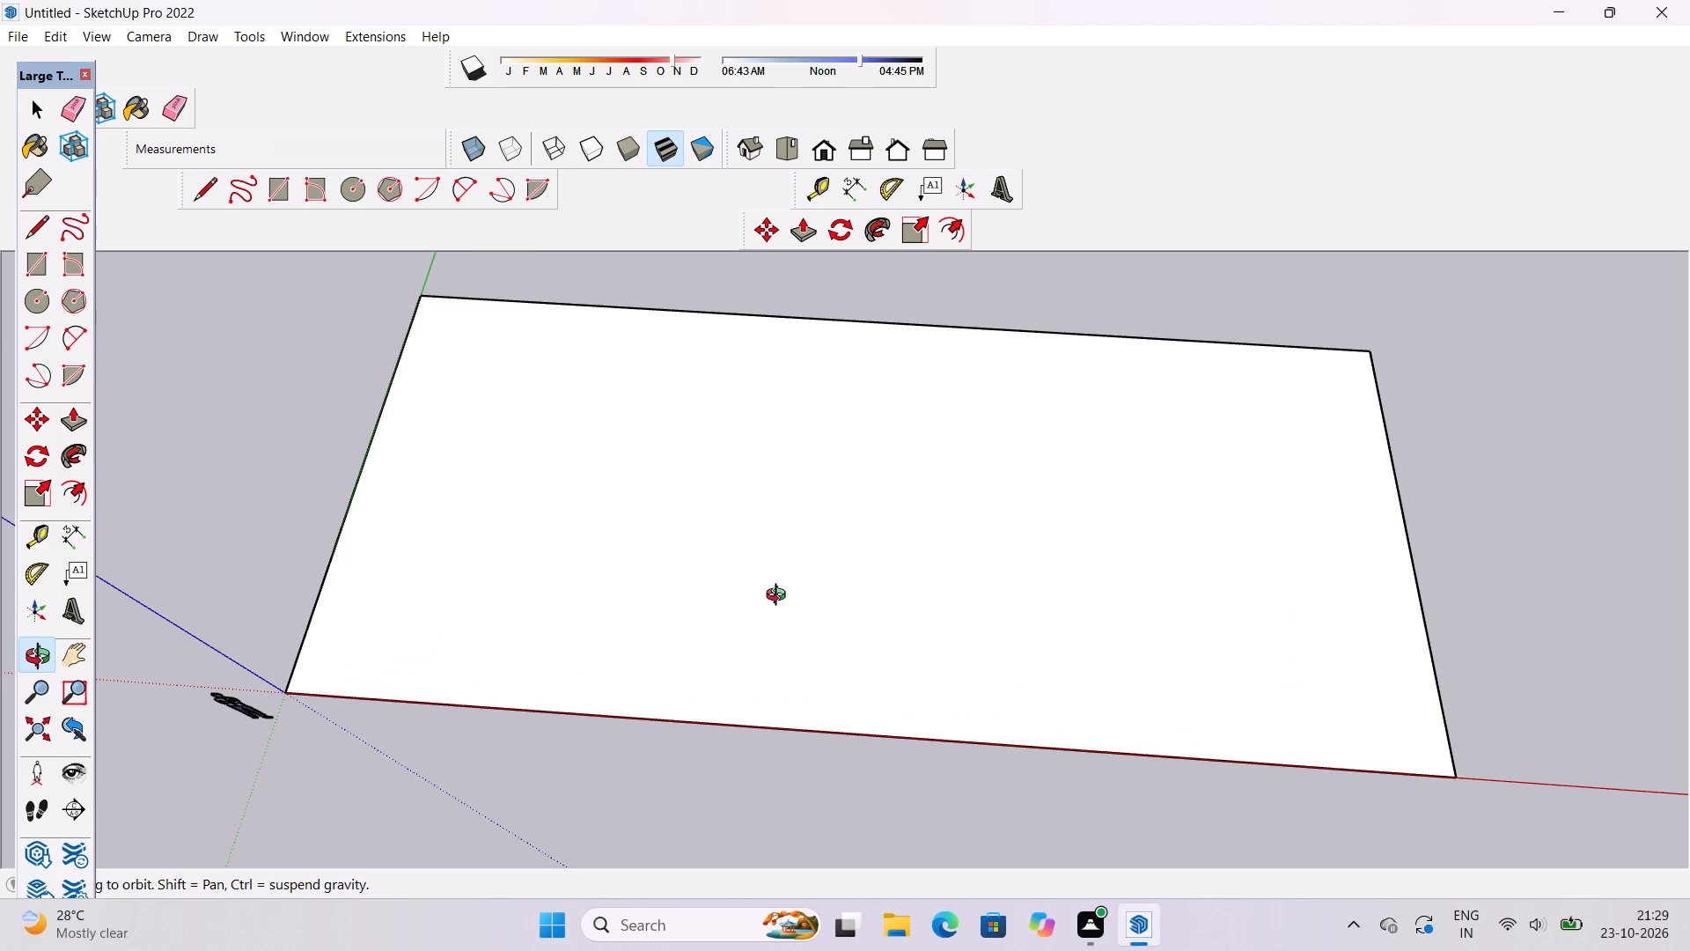
scroll(780, 597, "up", 1)
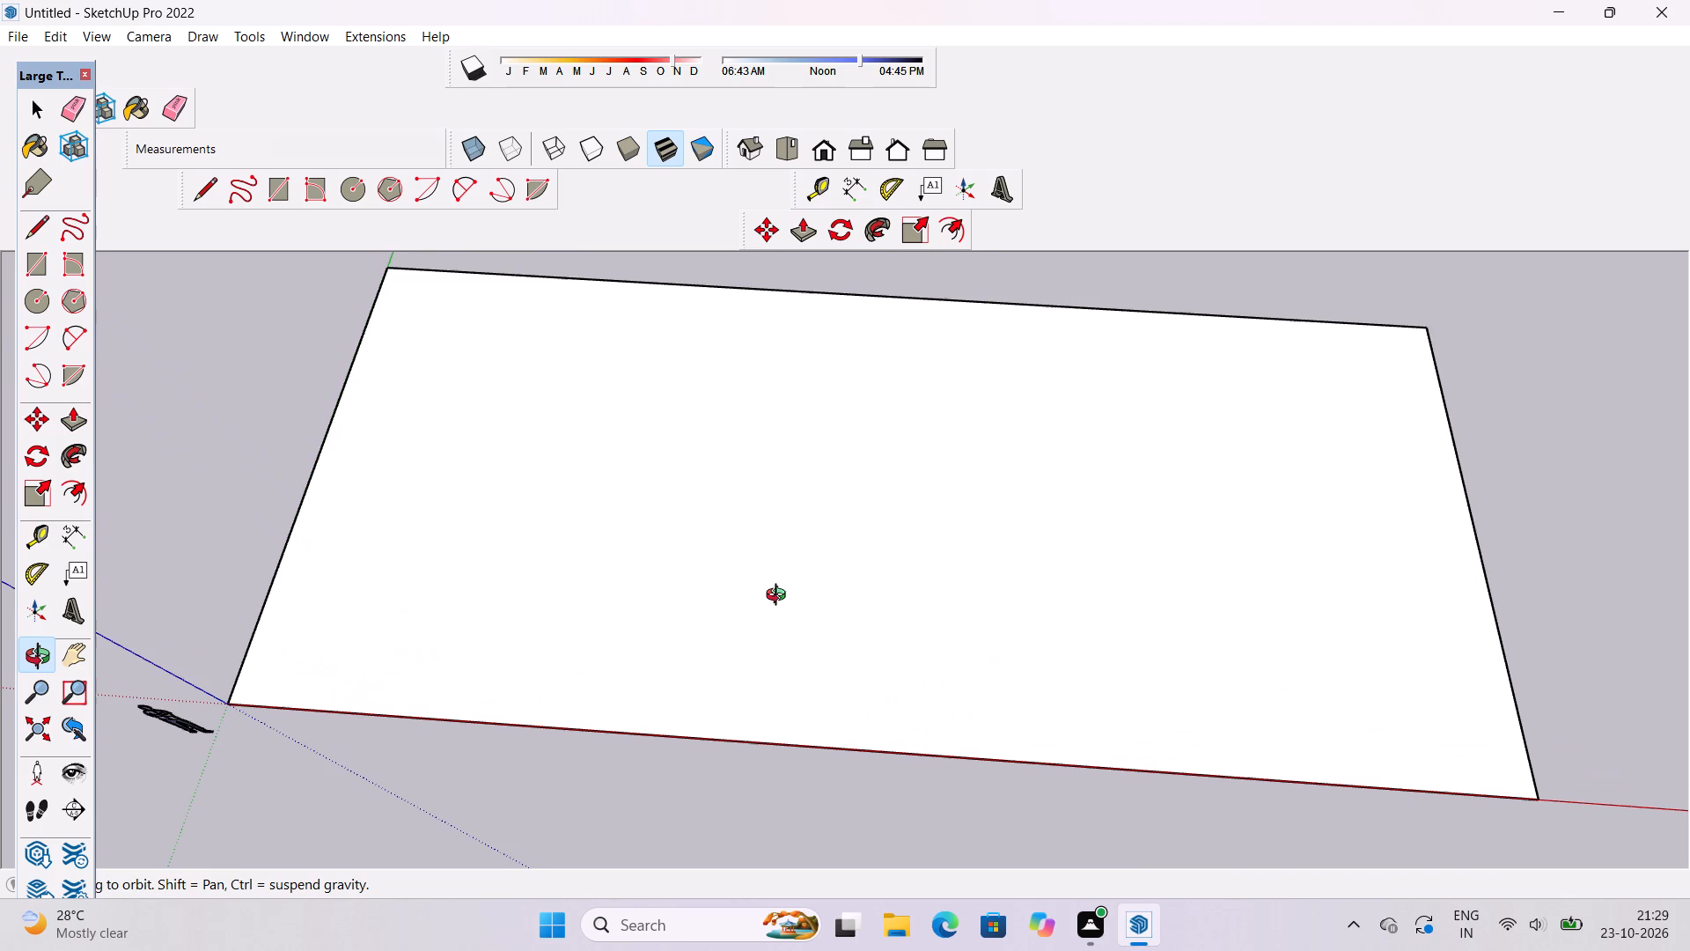
scroll(780, 597, "down", 1)
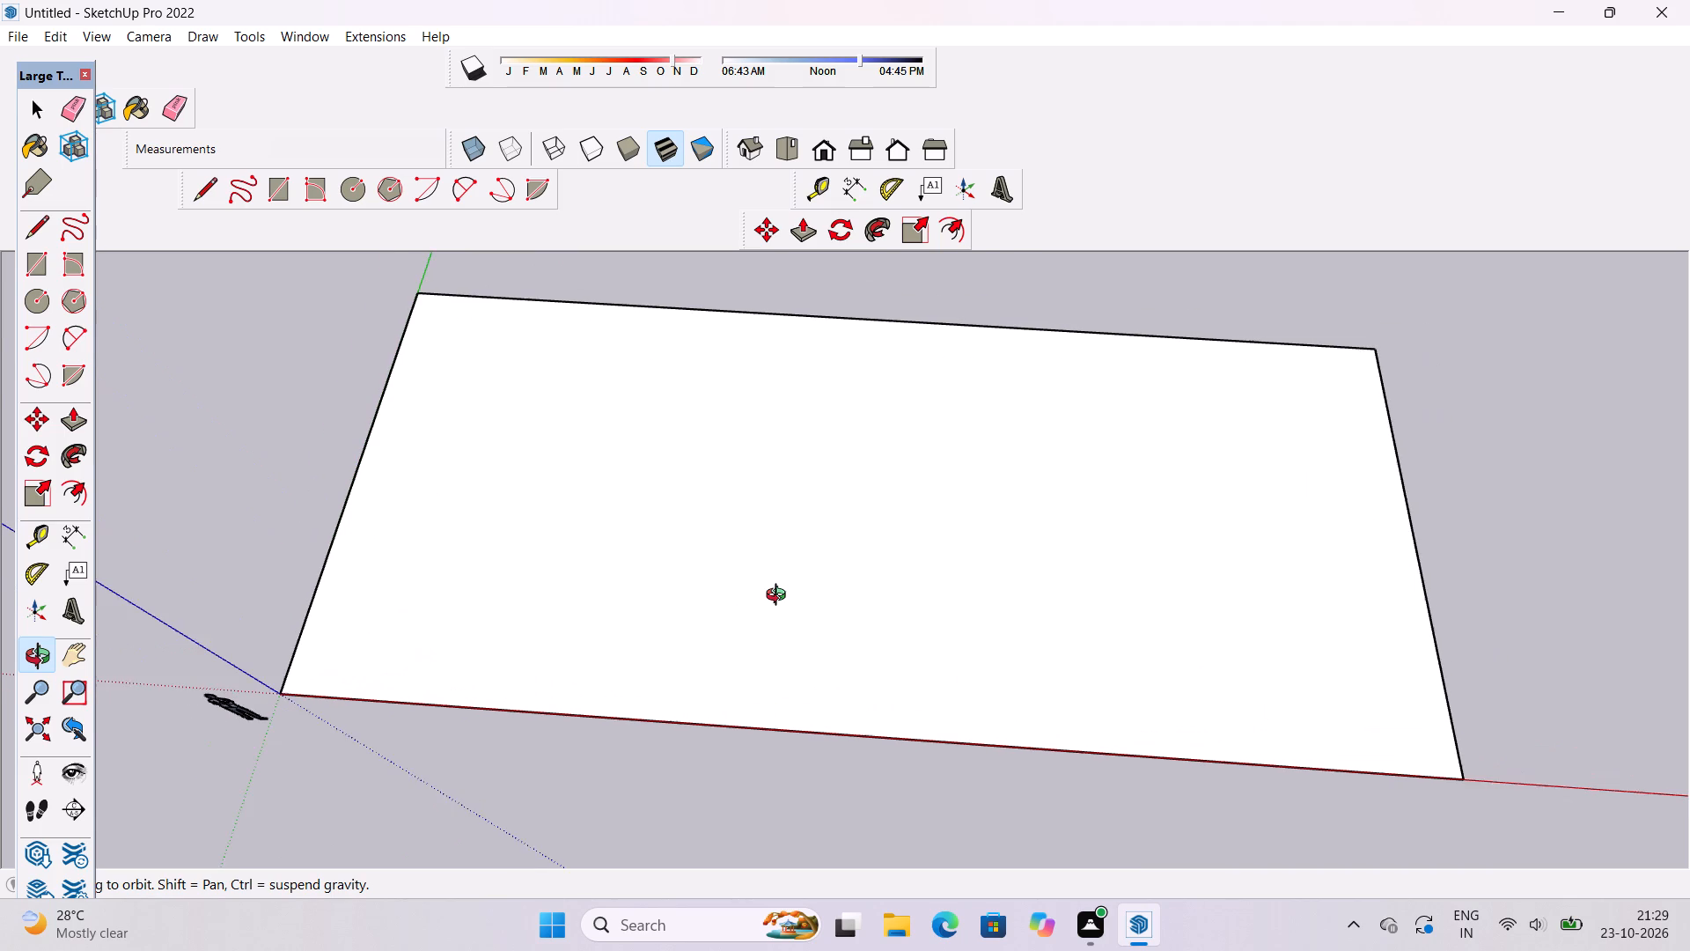
left_click_drag(780, 597, 779, 509, "shift")
scroll(779, 509, "down", 6)
left_click_drag(639, 550, 595, 623, "shift")
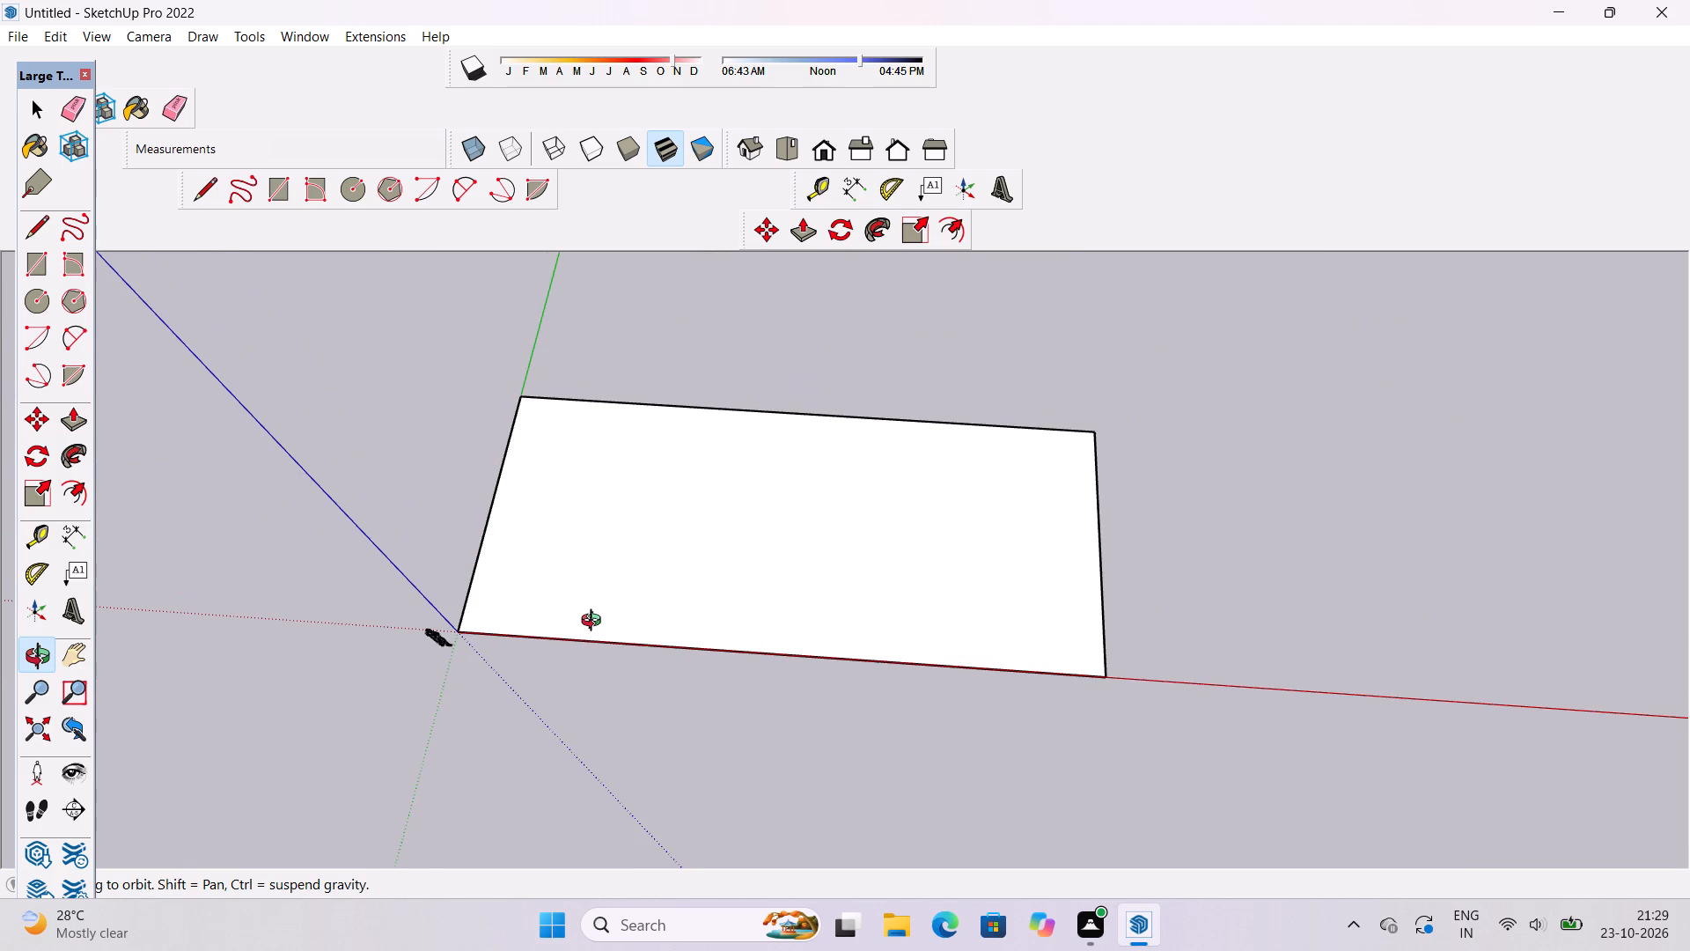
scroll(595, 623, "up", 1)
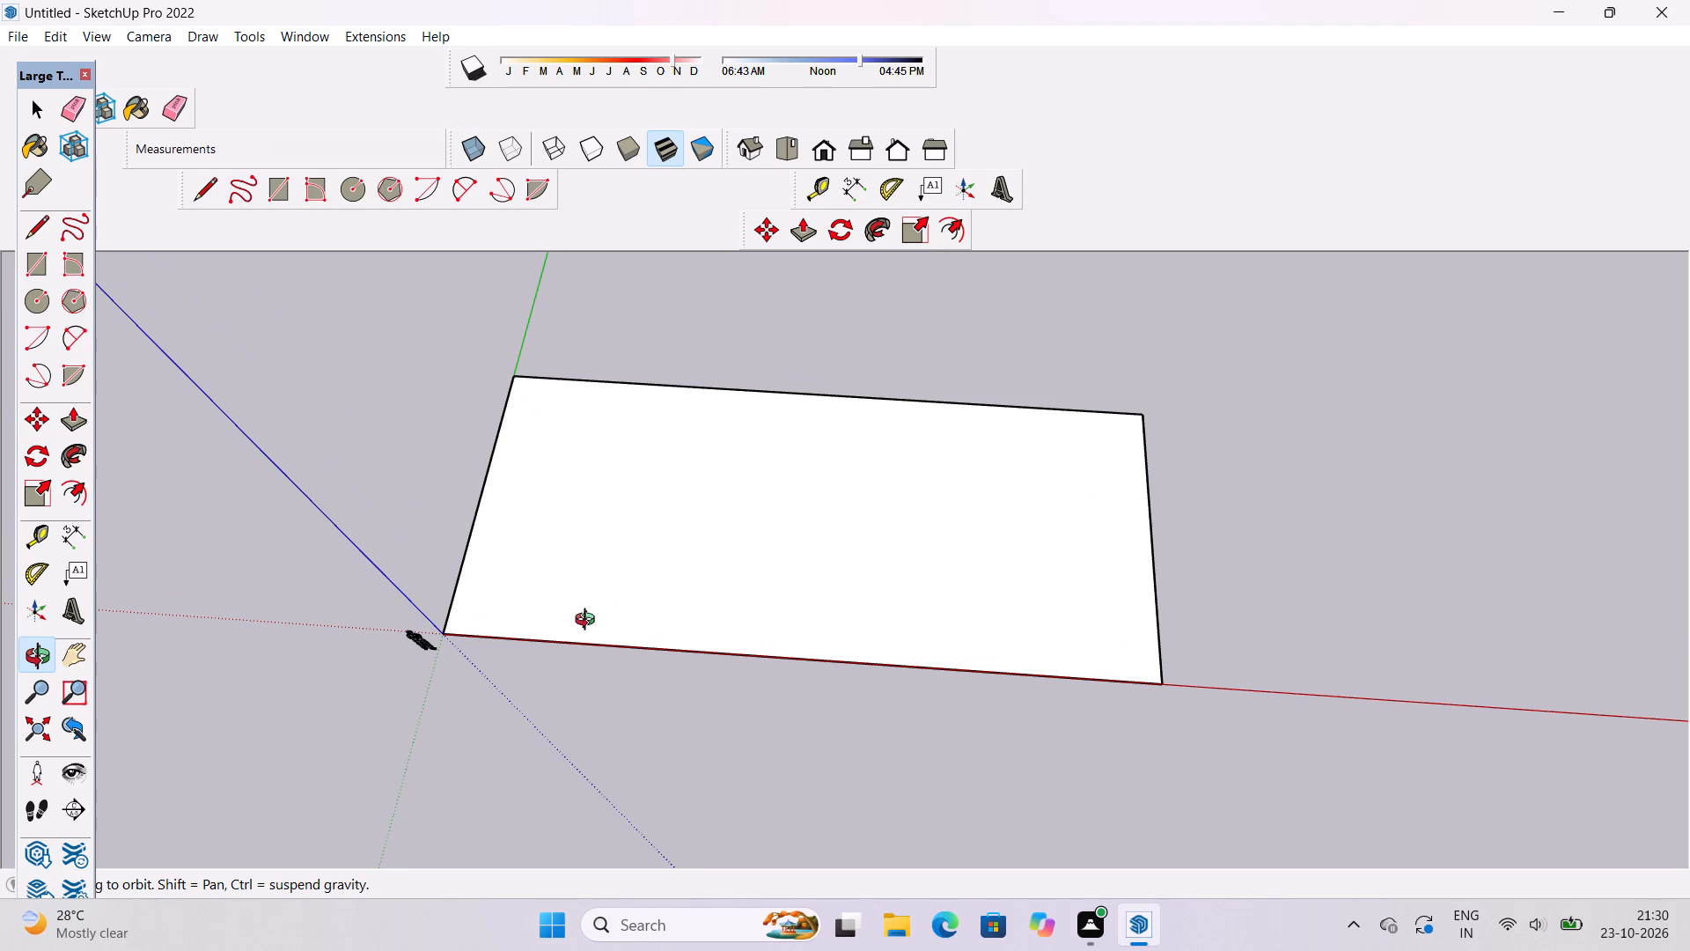
left_click_drag(700, 581, 676, 549, "shift")
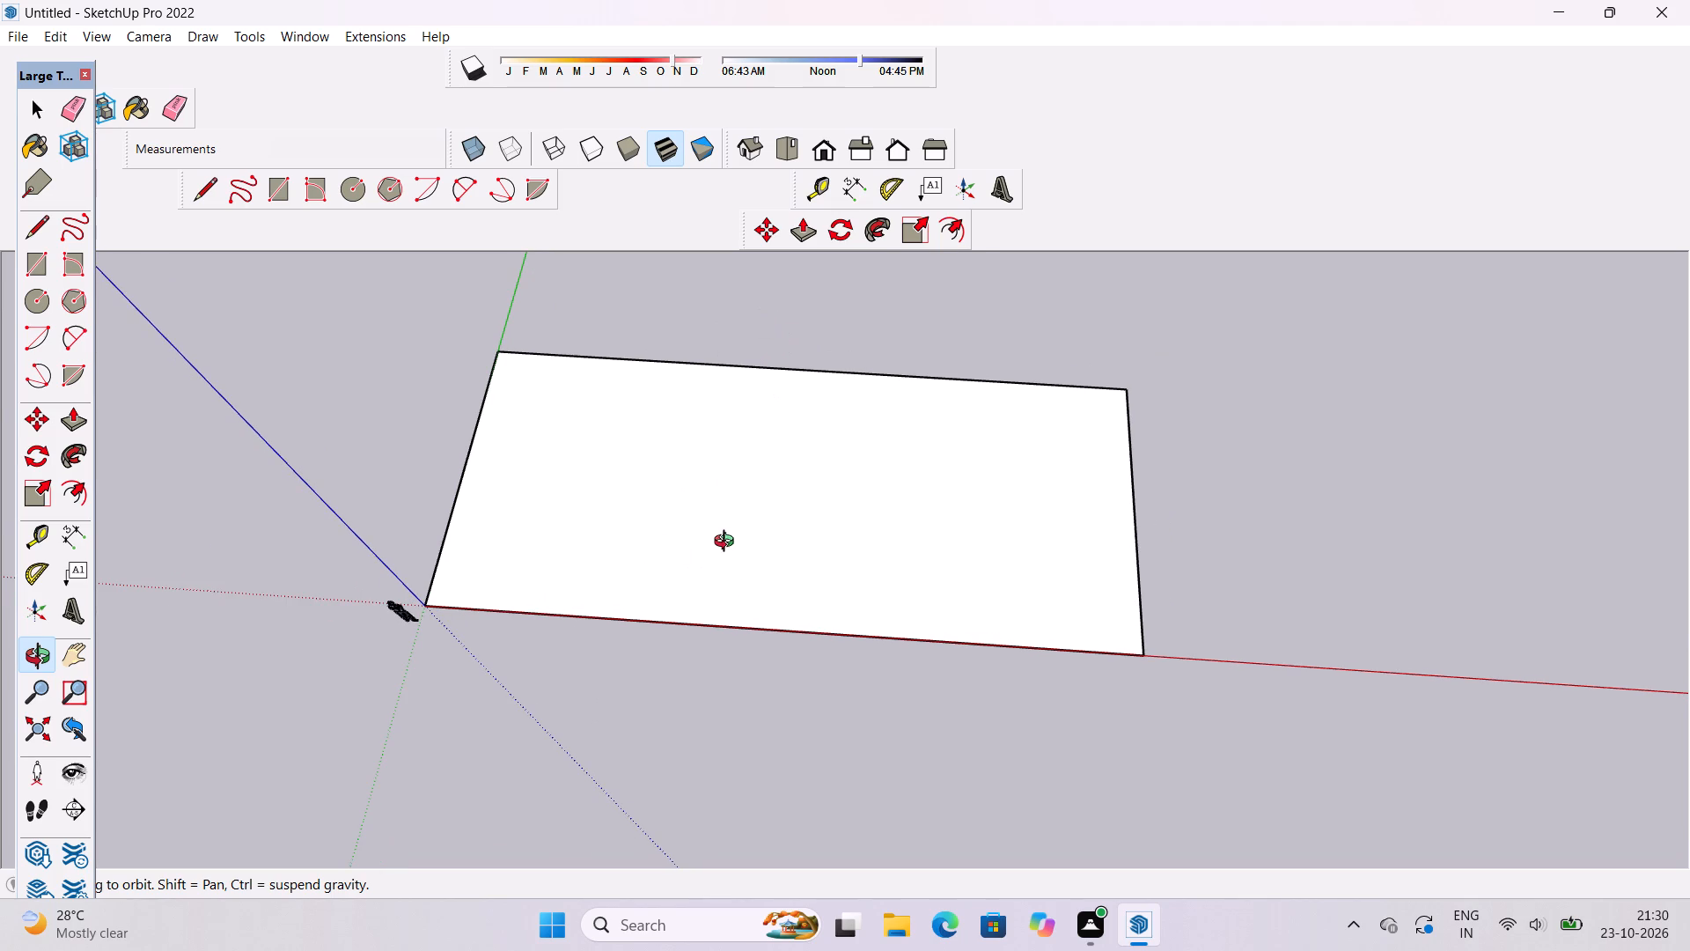
left_click_drag(722, 577, 768, 595)
left_click_drag(781, 604, 676, 570, "shift")
left_click_drag(696, 579, 729, 597)
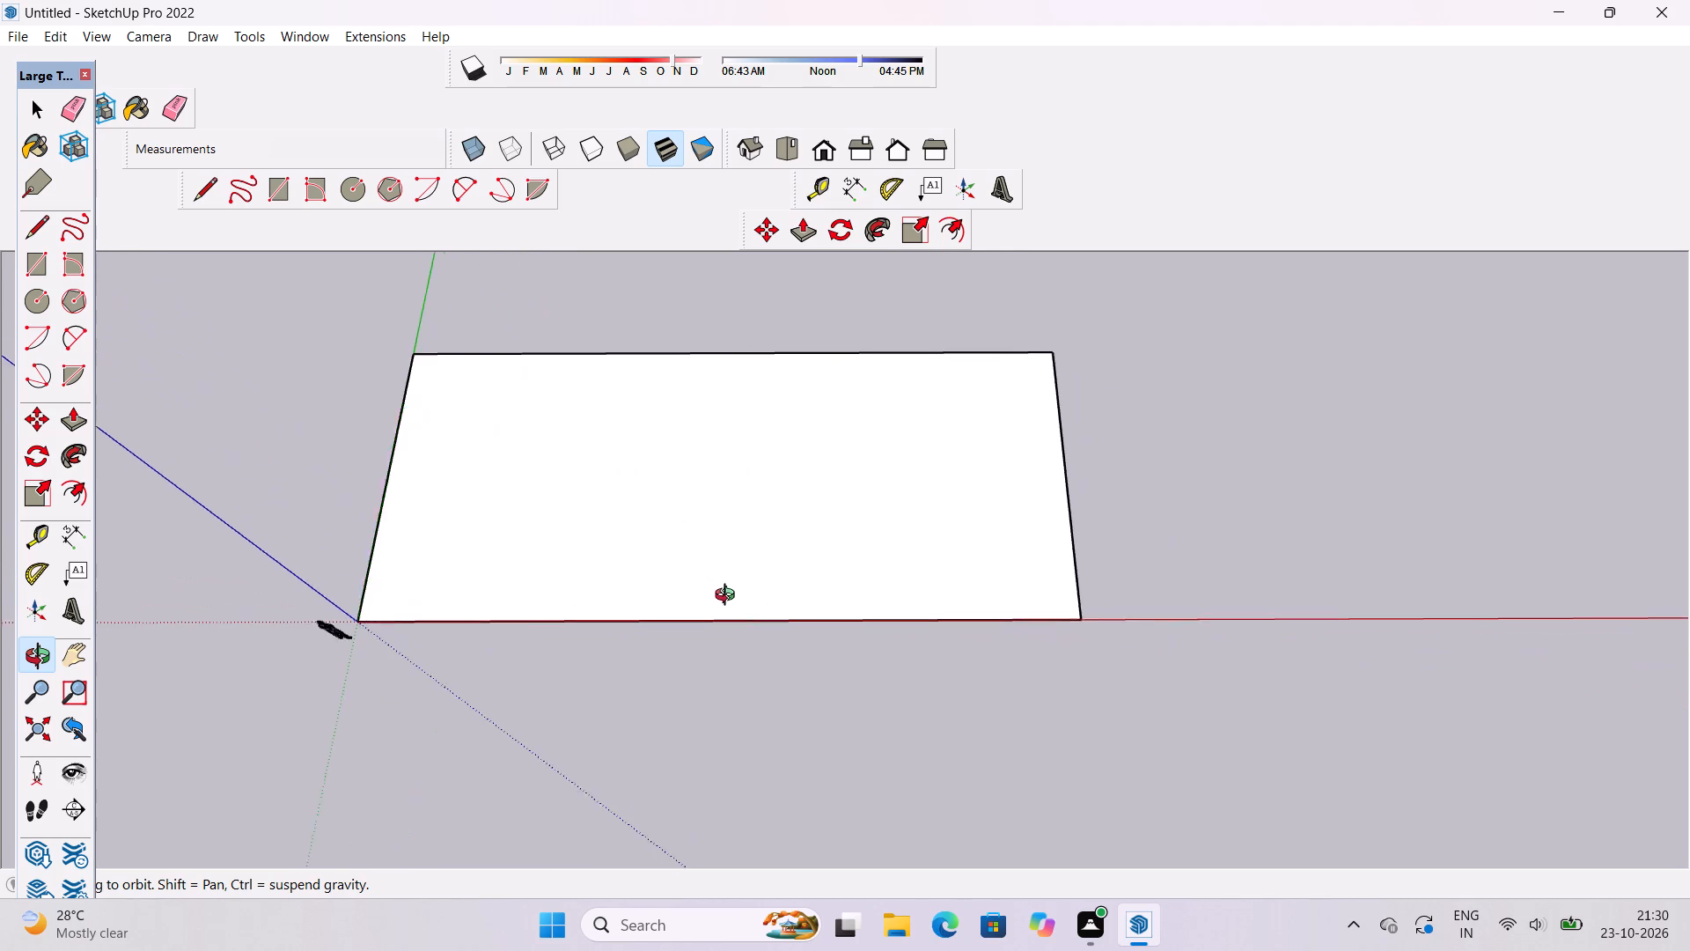
left_click_drag(729, 597, 730, 598)
key("m")
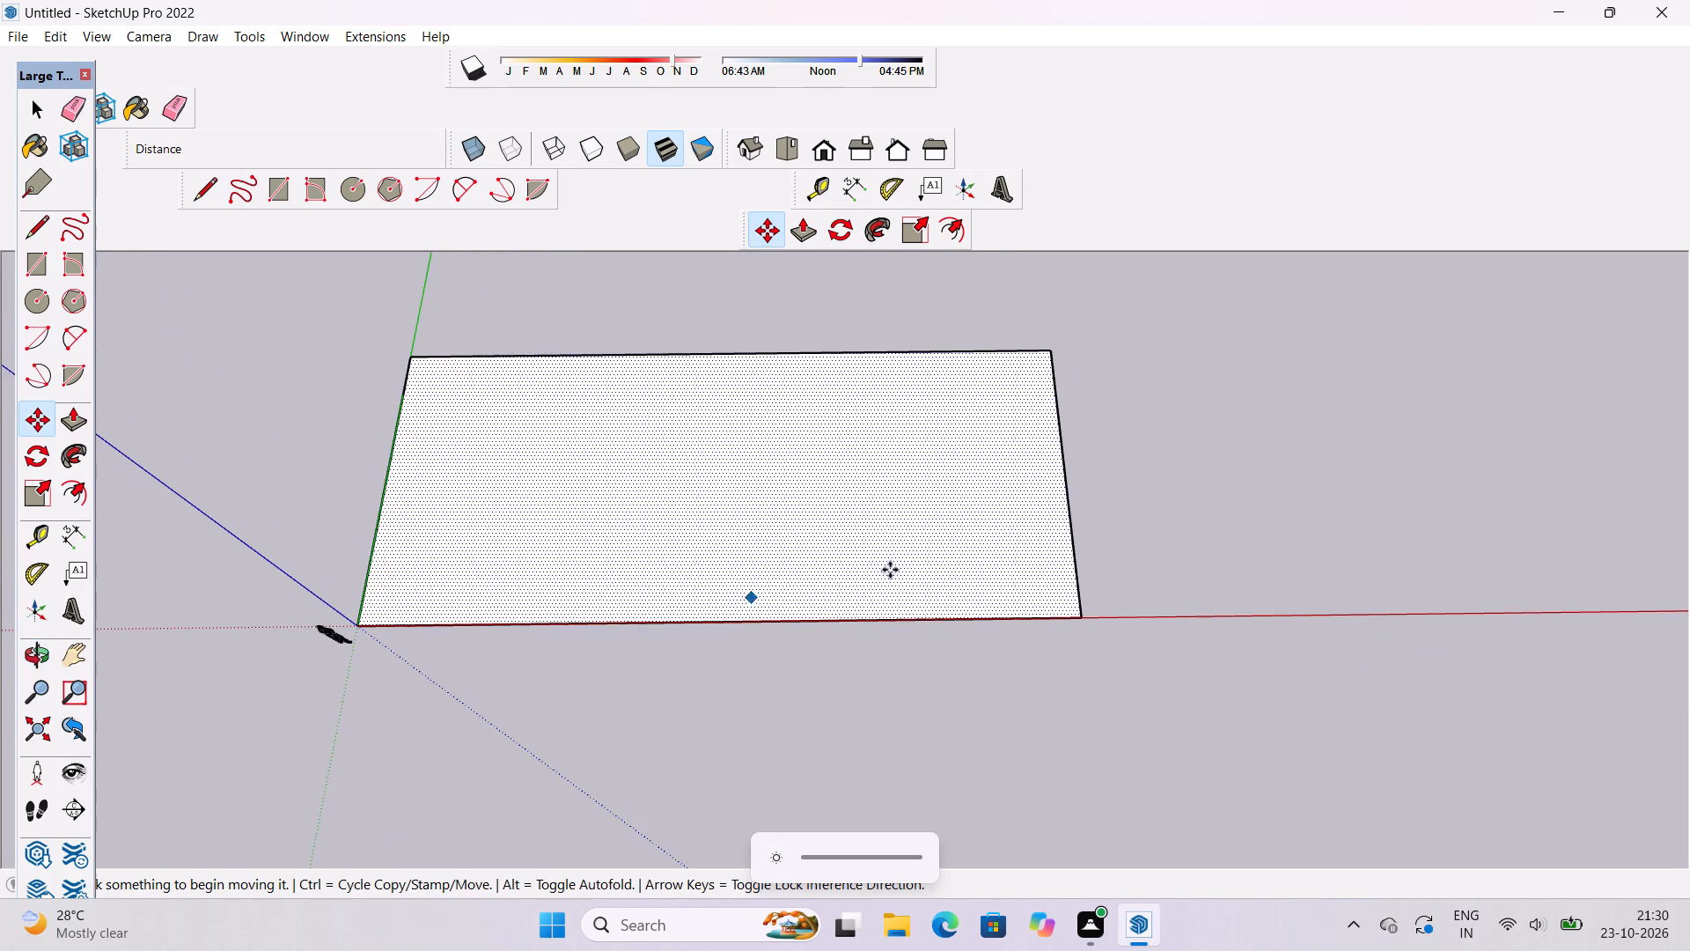
scroll(866, 561, "down", 5)
scroll(1032, 497, "up", 8)
scroll(952, 520, "up", 2)
scroll(905, 557, "down", 6)
scroll(665, 370, "up", 4)
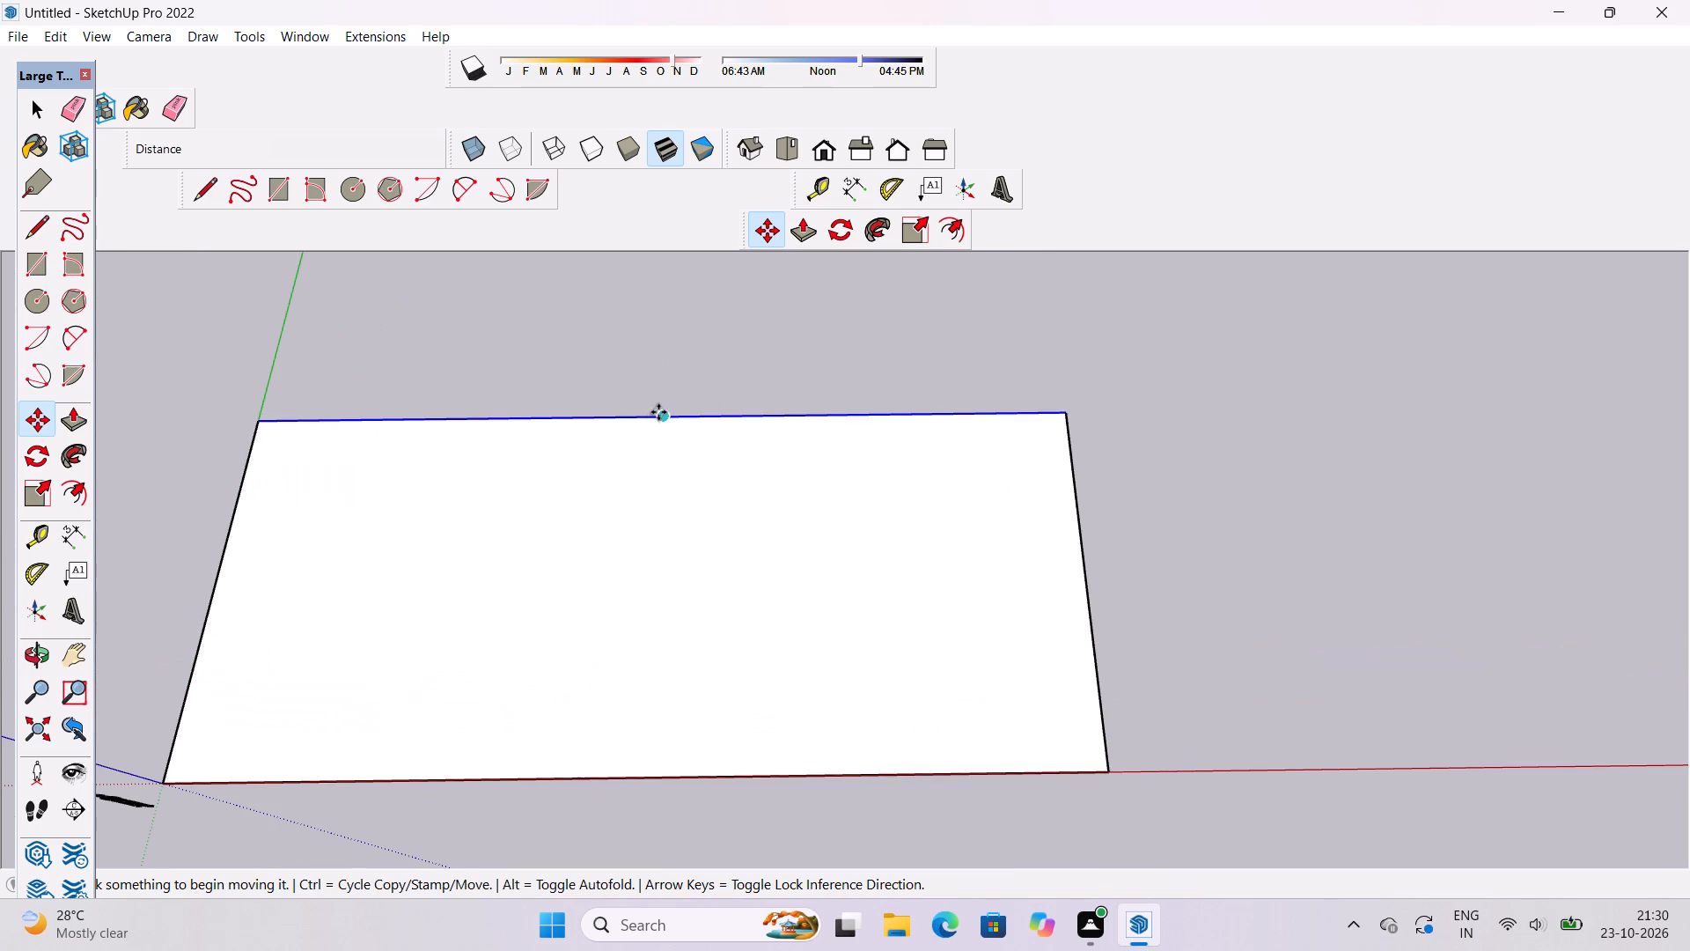
left_click(662, 416)
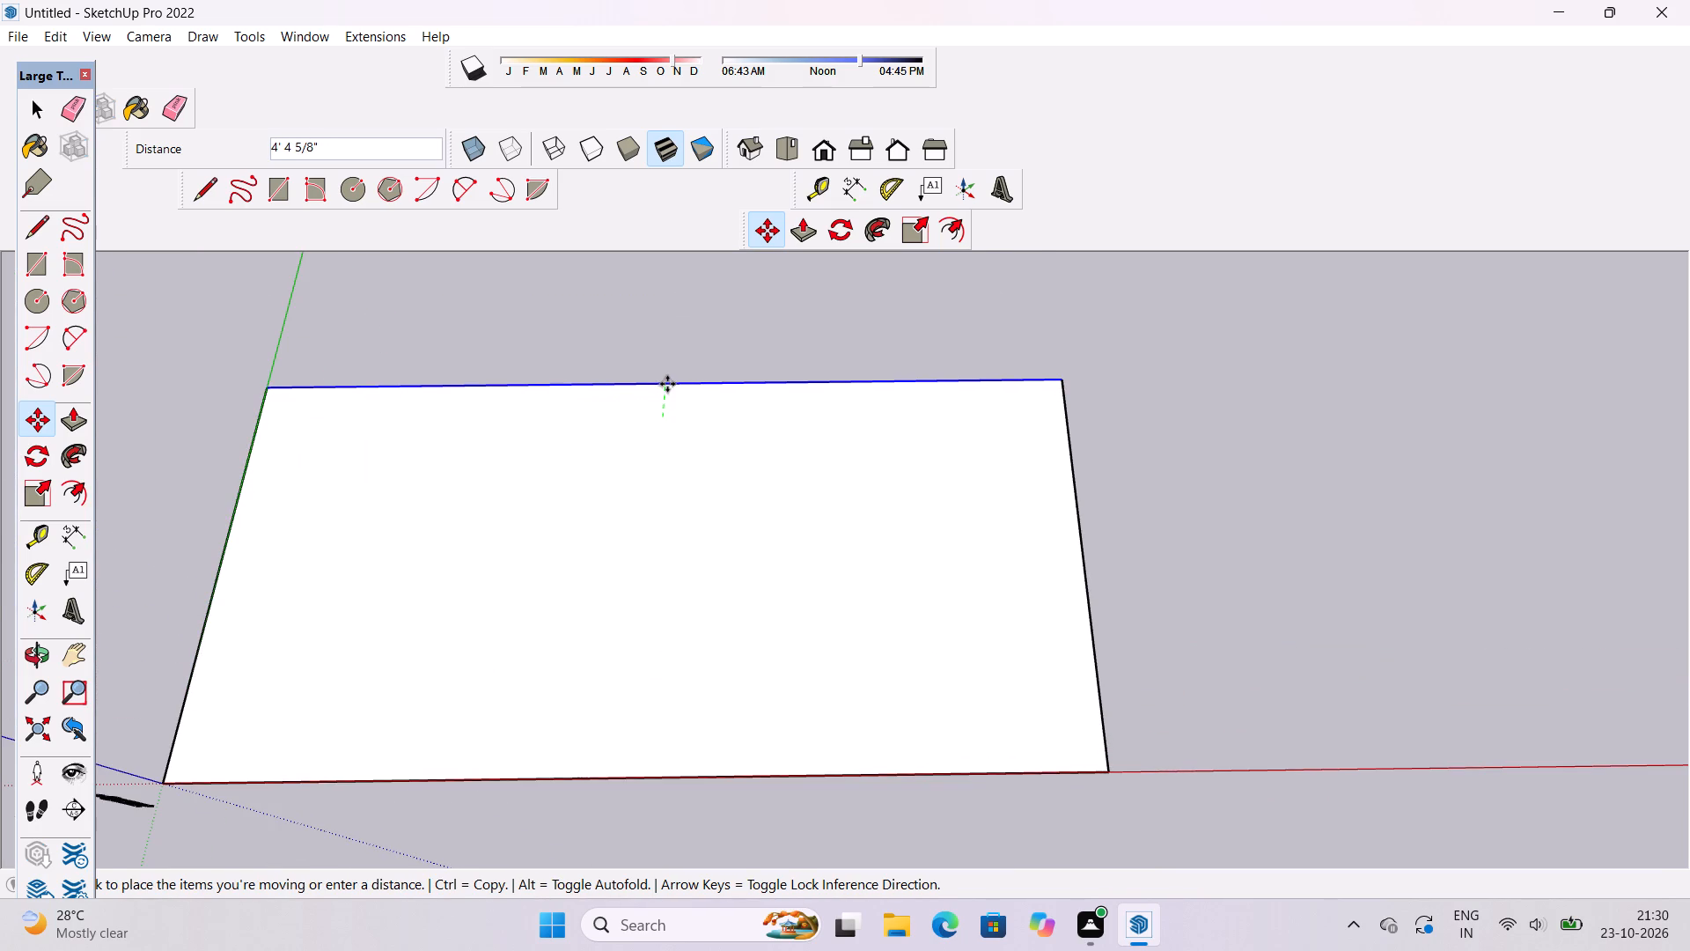
type("10'")
key("Return")
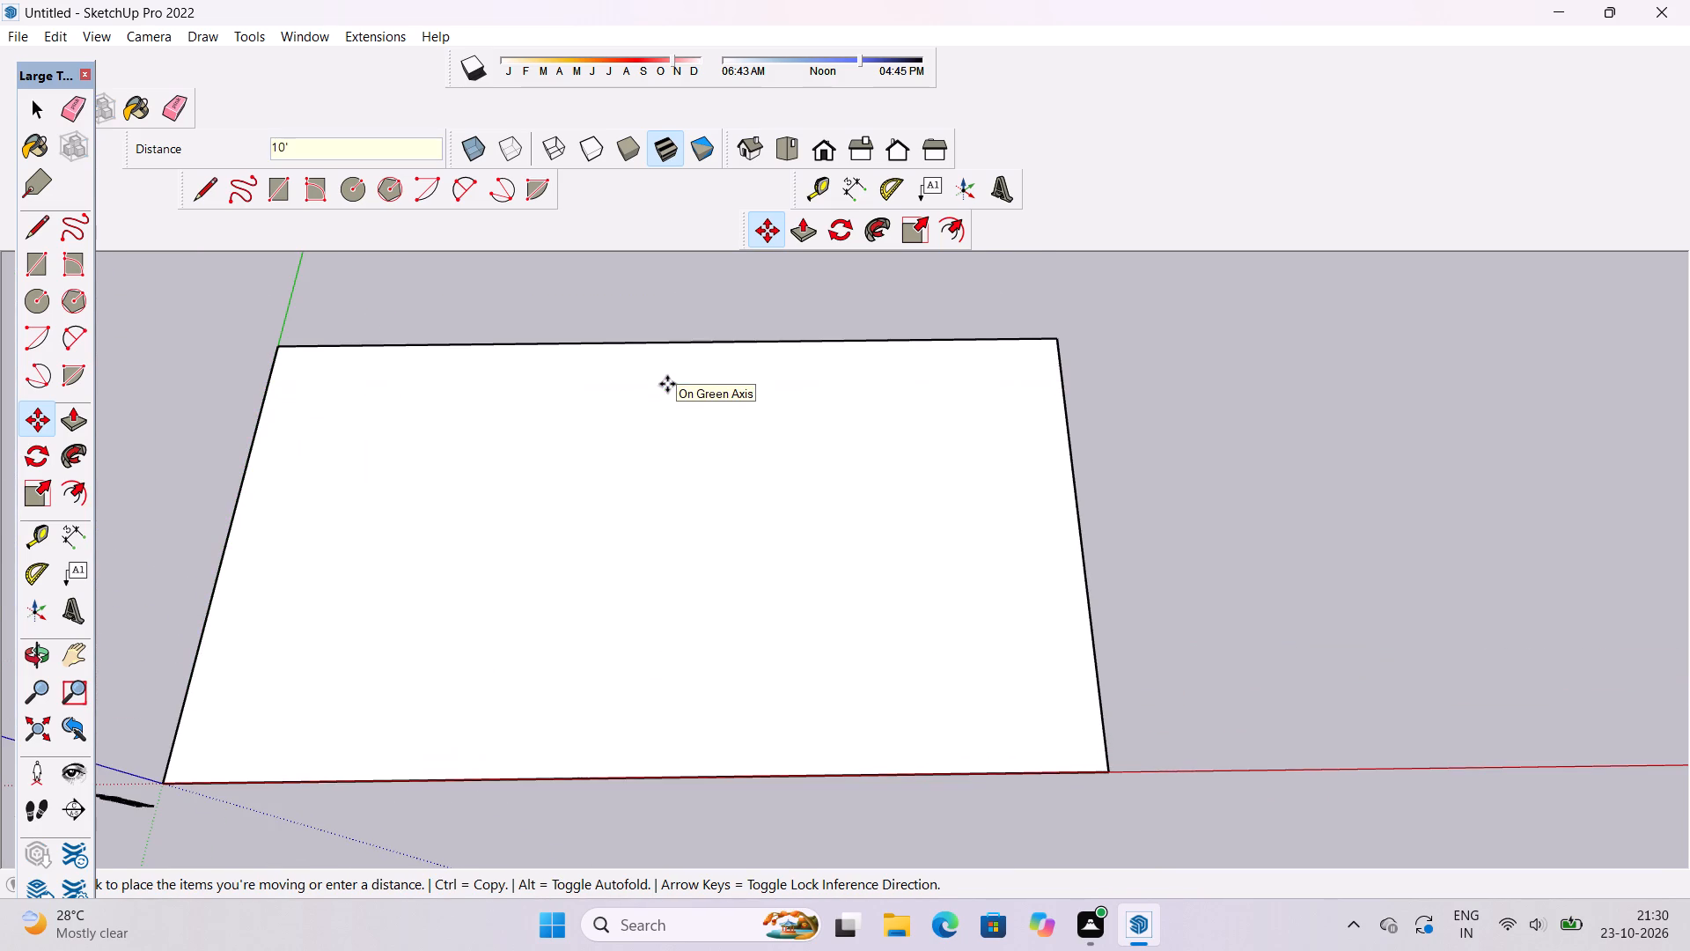
Move the short edge farthest from the origin another 20' outward along the red axis.
scroll(638, 313, "down", 5)
scroll(1068, 520, "up", 5)
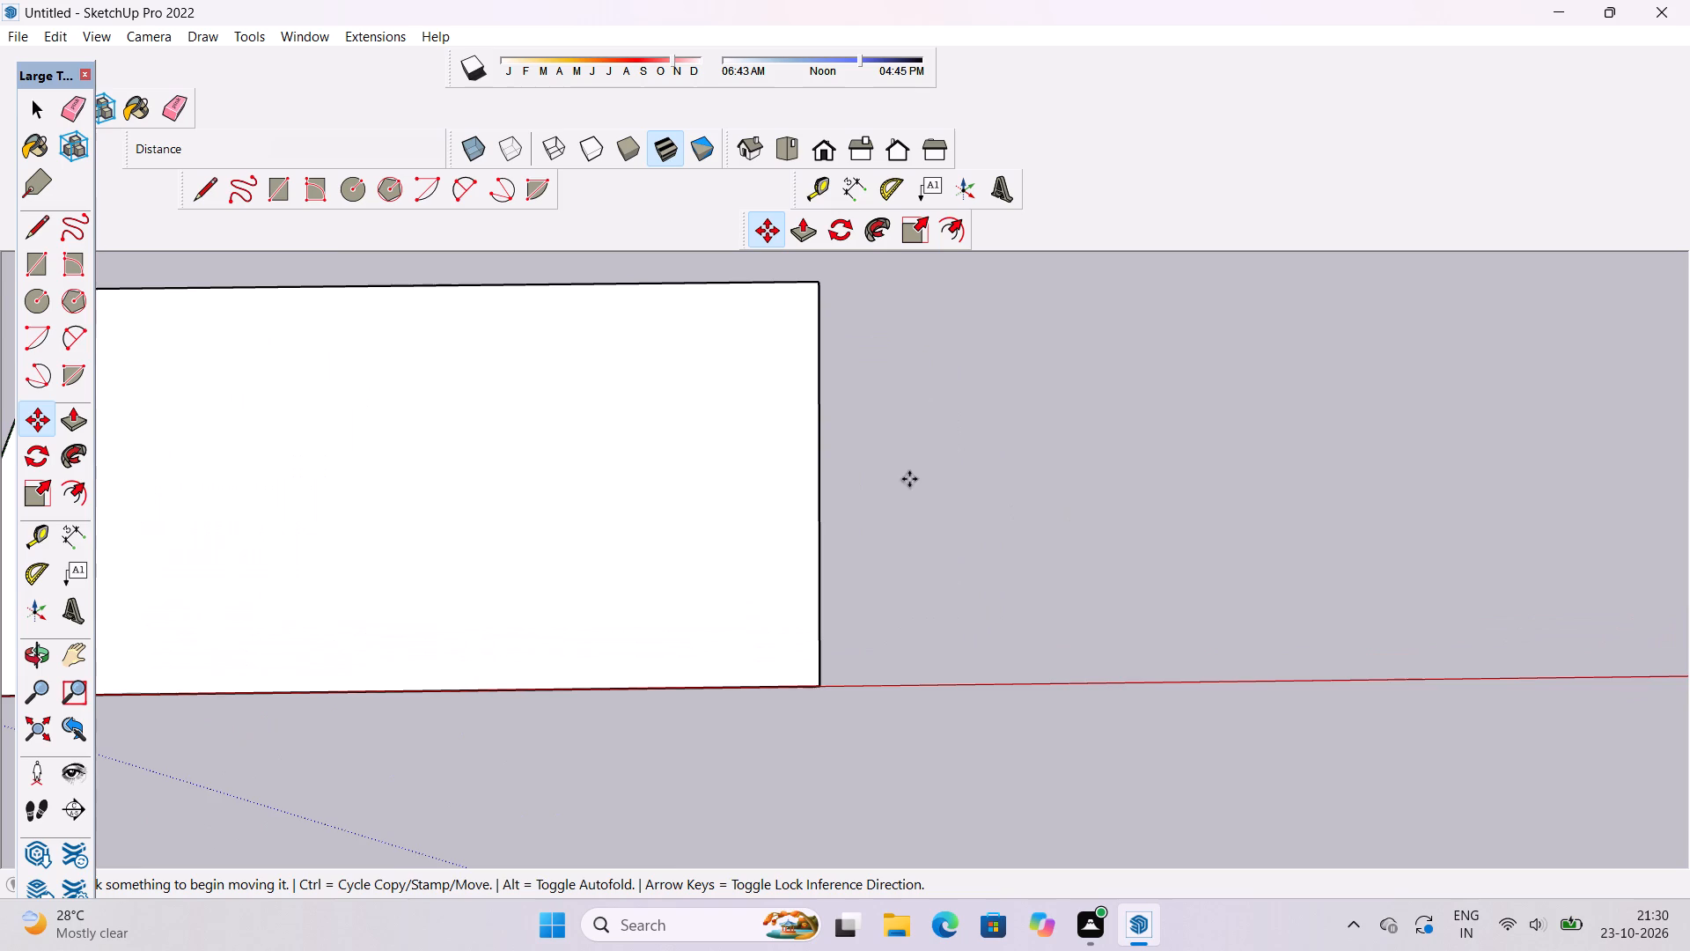
left_click(823, 462)
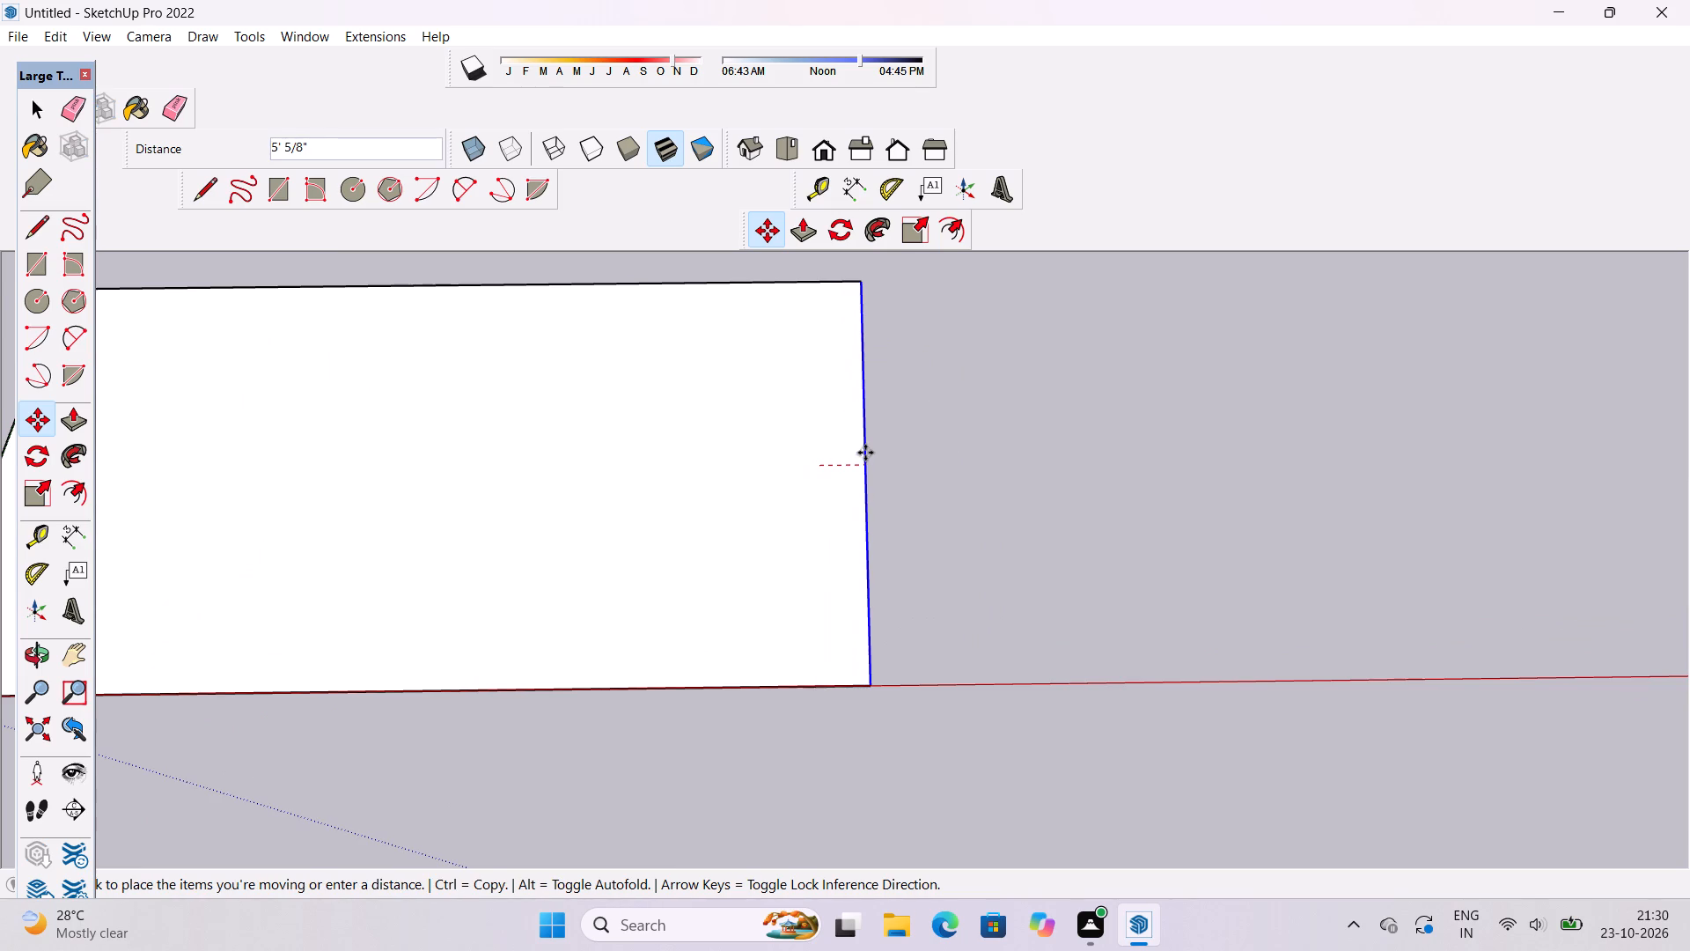
type("20'")
key("Return")
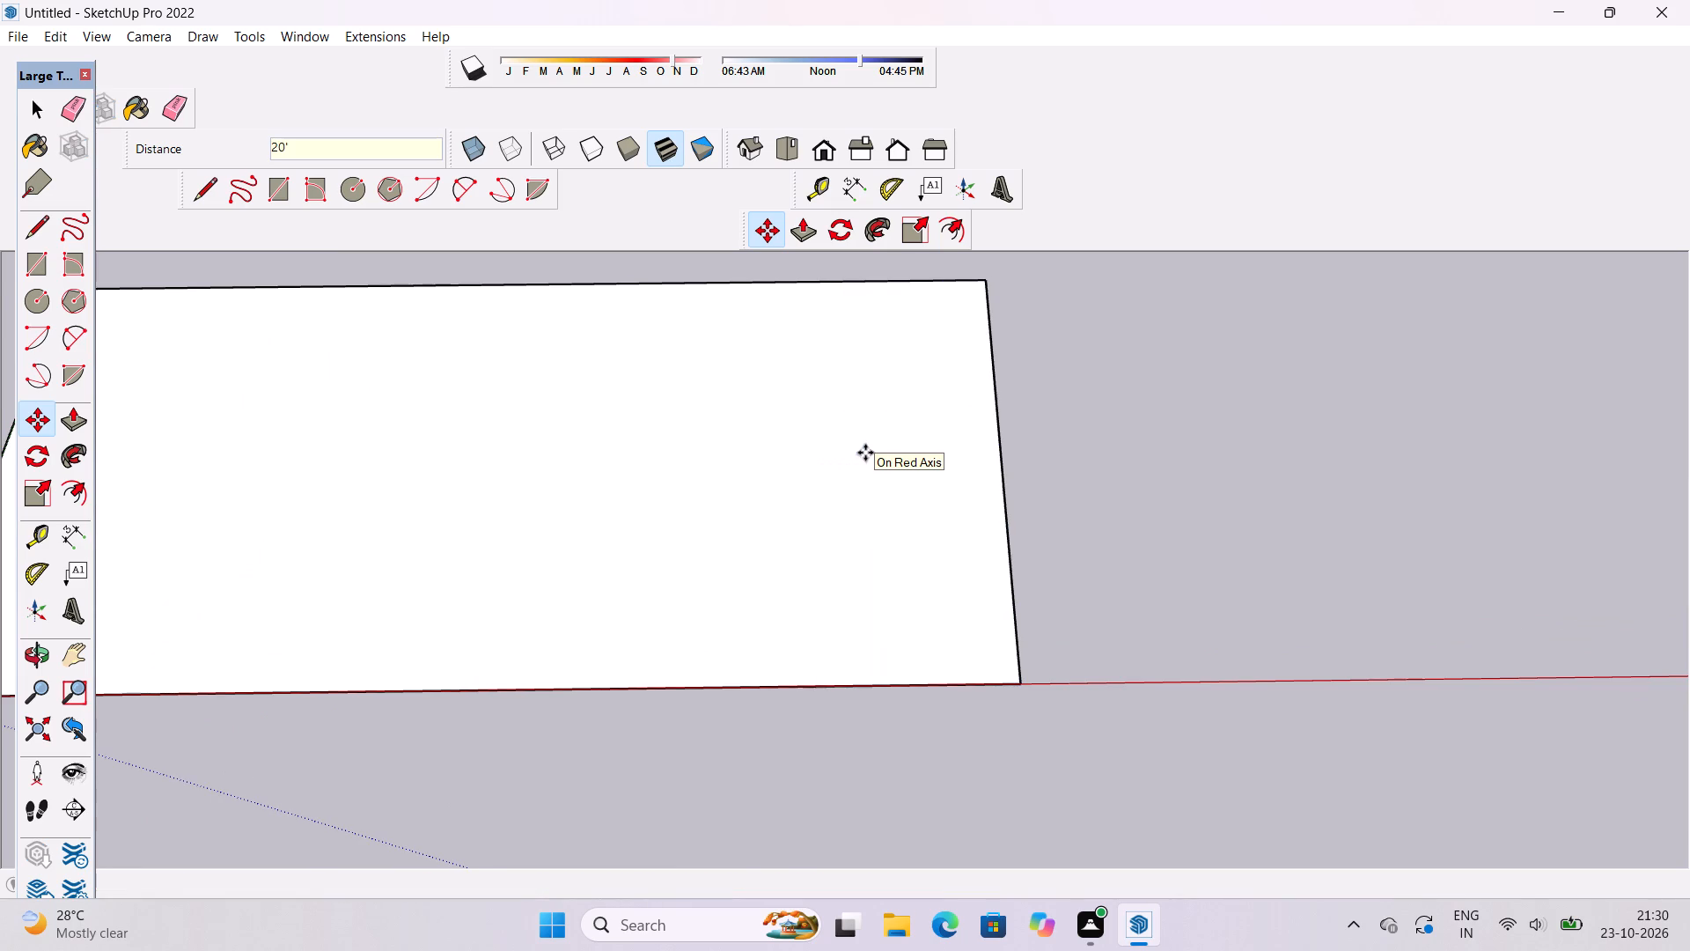
Move the short edge farthest from the origin another 10' outward along the red axis.
key("o")
scroll(974, 474, "down", 7)
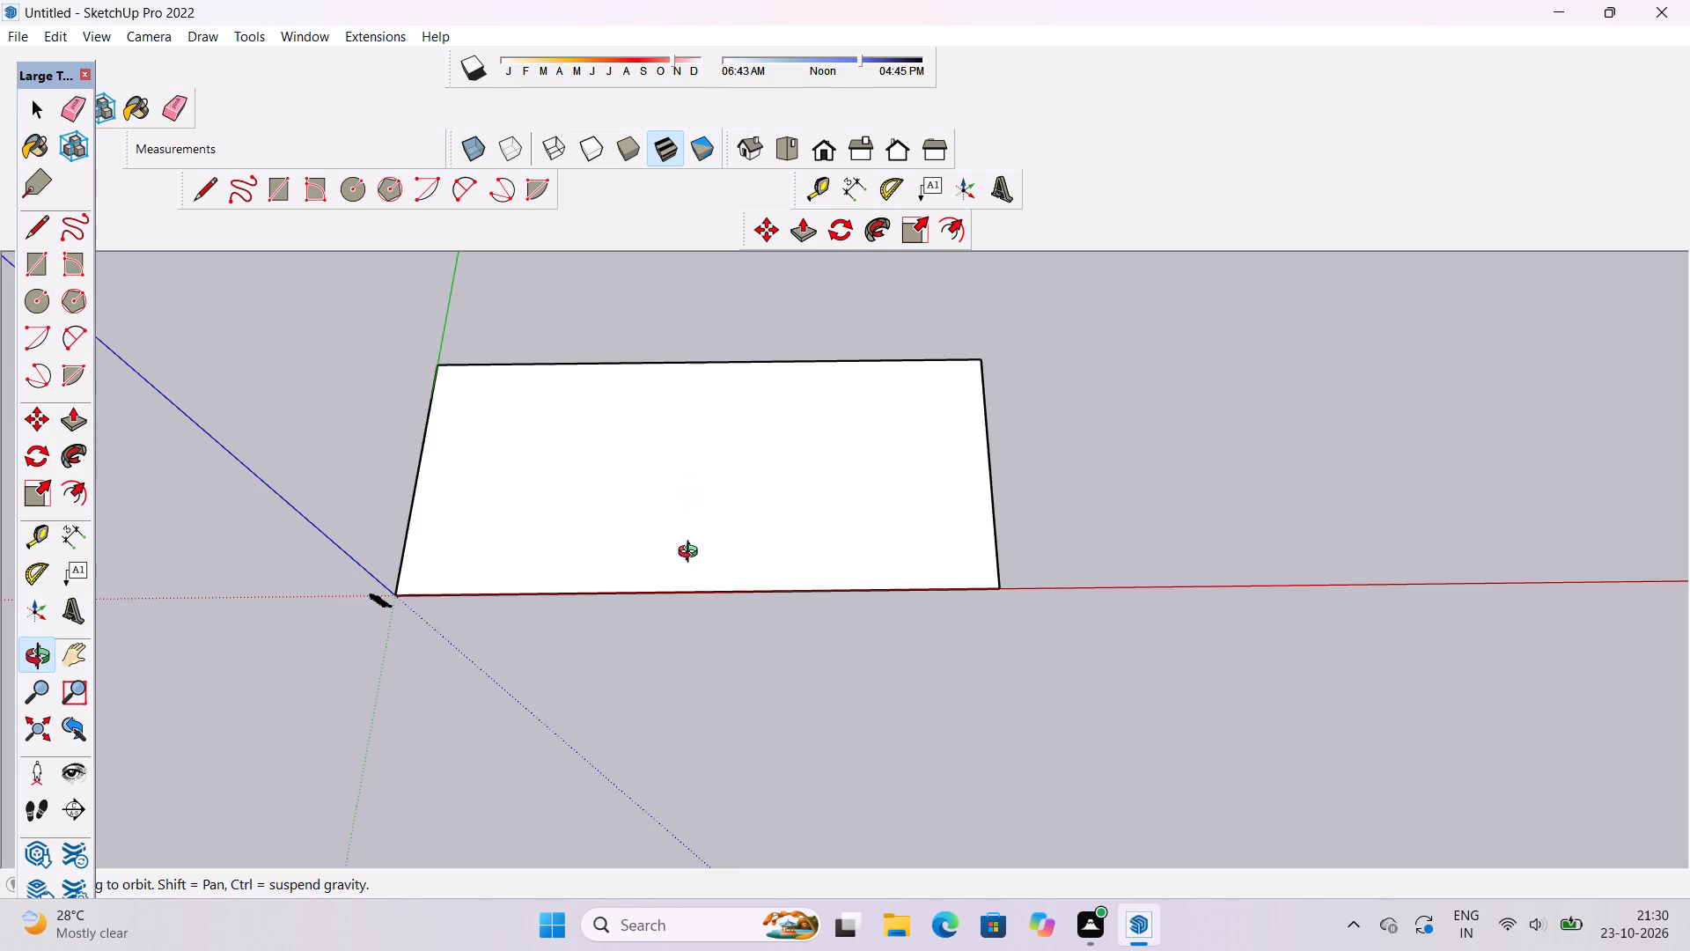
scroll(873, 575, "up", 5)
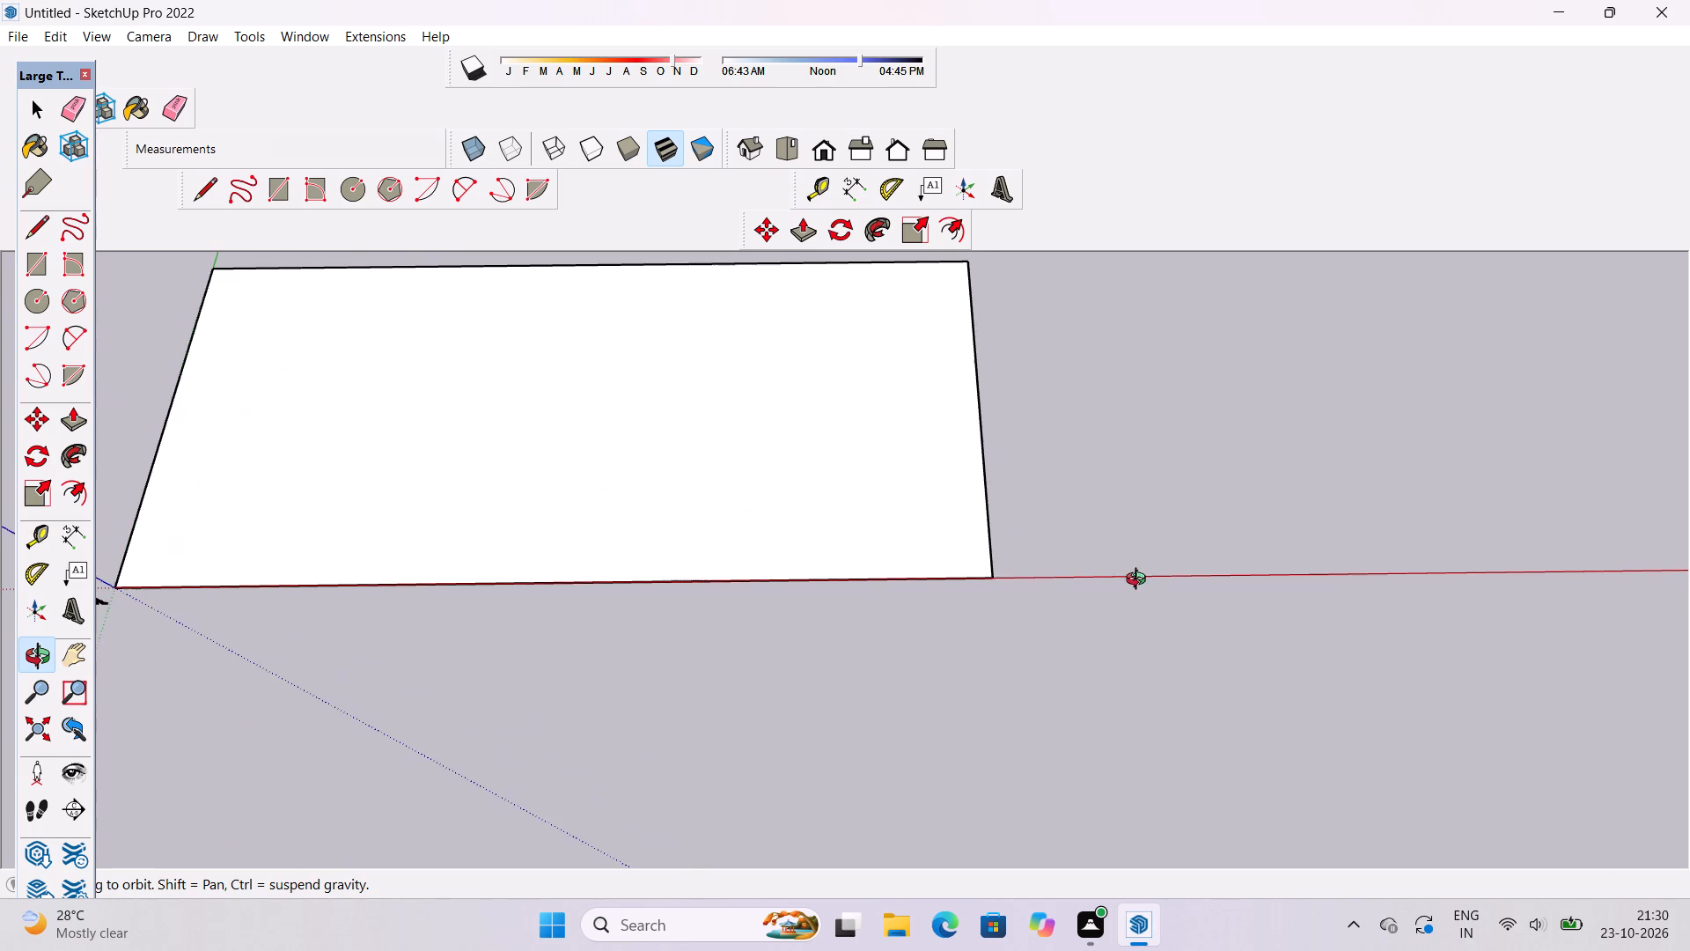
left_click(1140, 581, "shift")
key("m")
scroll(932, 624, "down", 3)
scroll(996, 454, "up", 5)
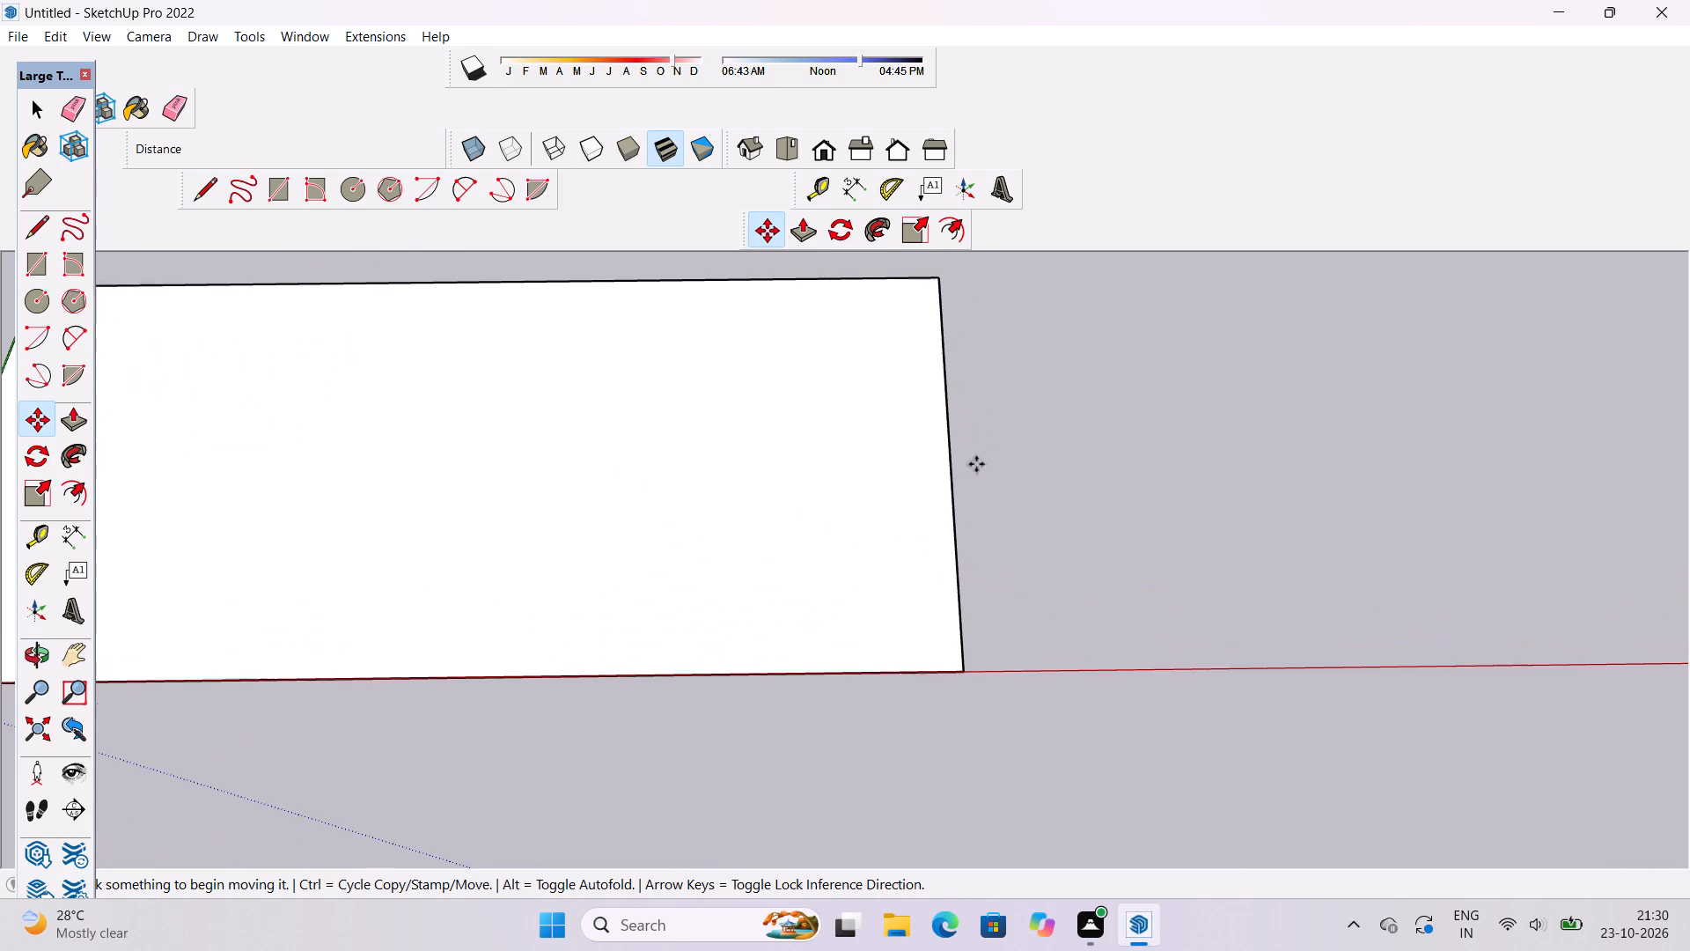
left_click(952, 453)
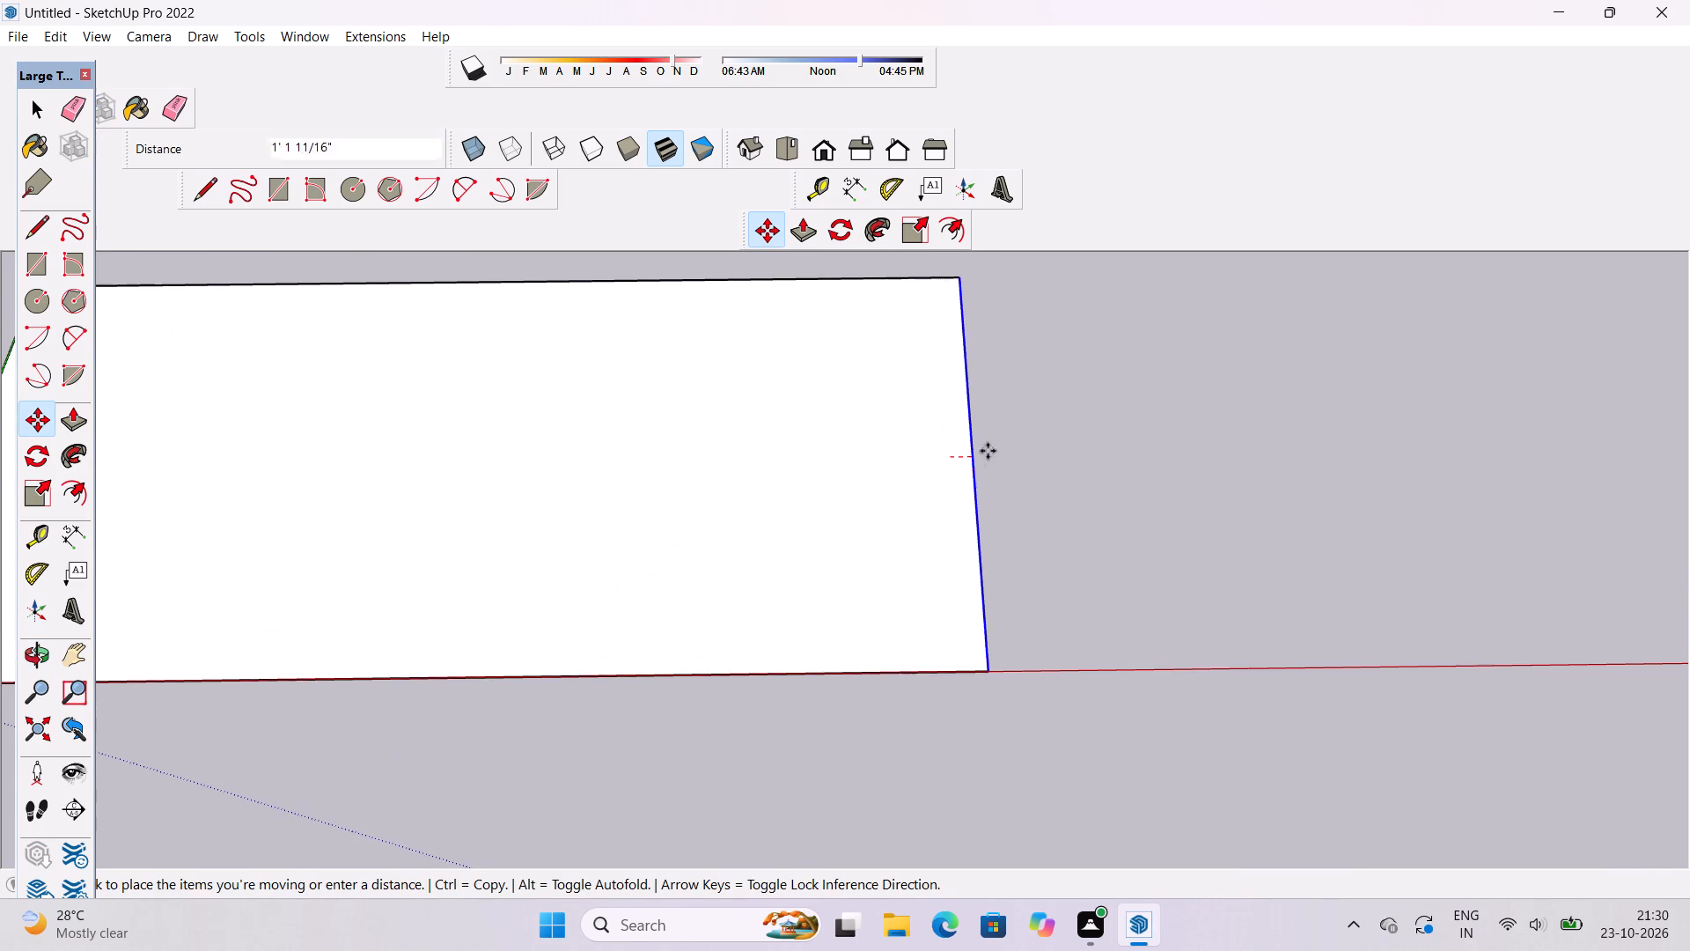
type("10'")
key("Return")
Move the long edge farthest from the origin another 7' outward along the green axis.
scroll(757, 756, "up", 1)
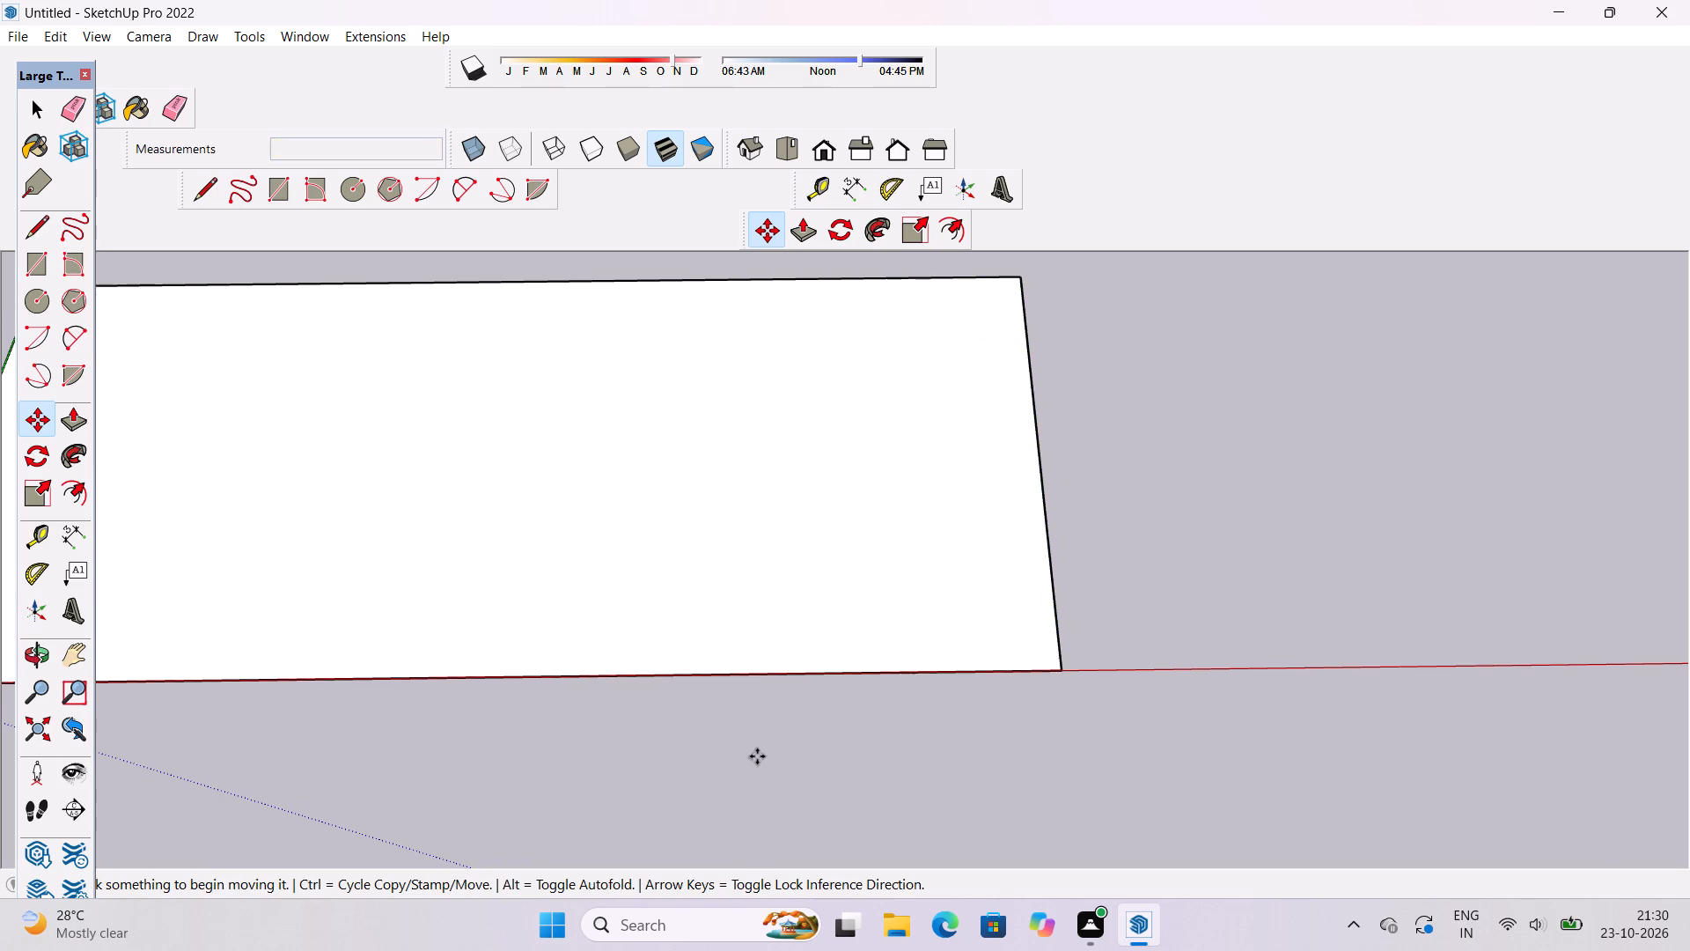
scroll(757, 756, "down", 6)
scroll(862, 428, "up", 4)
left_click(862, 428)
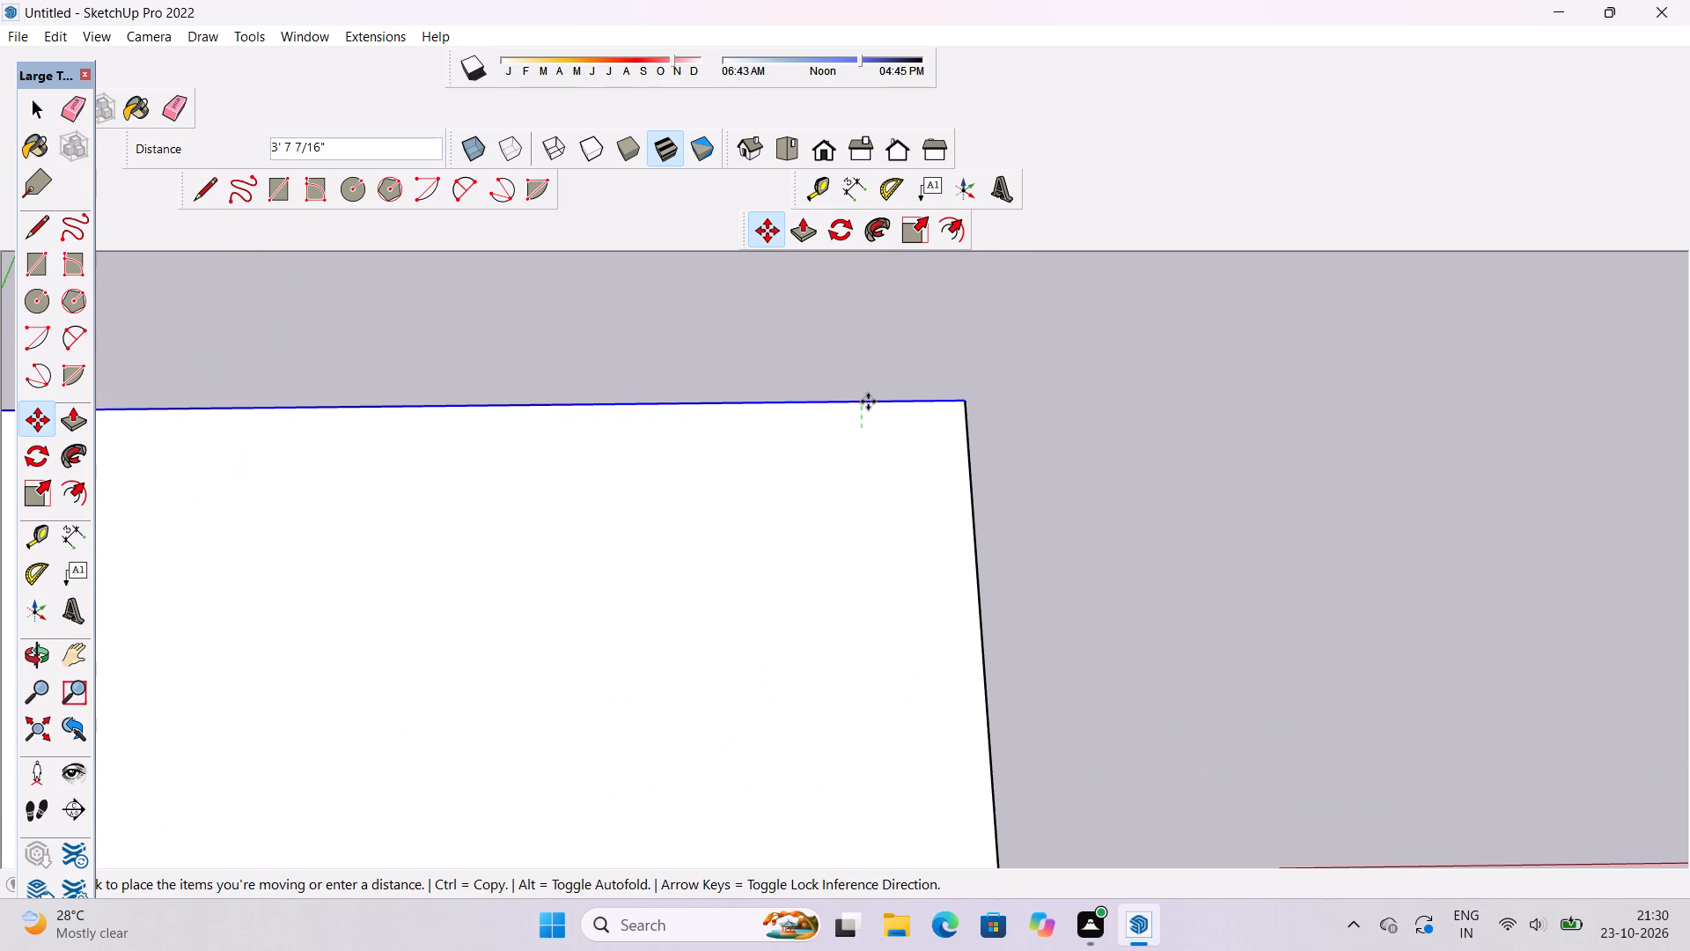
type("7'")
key("Return")
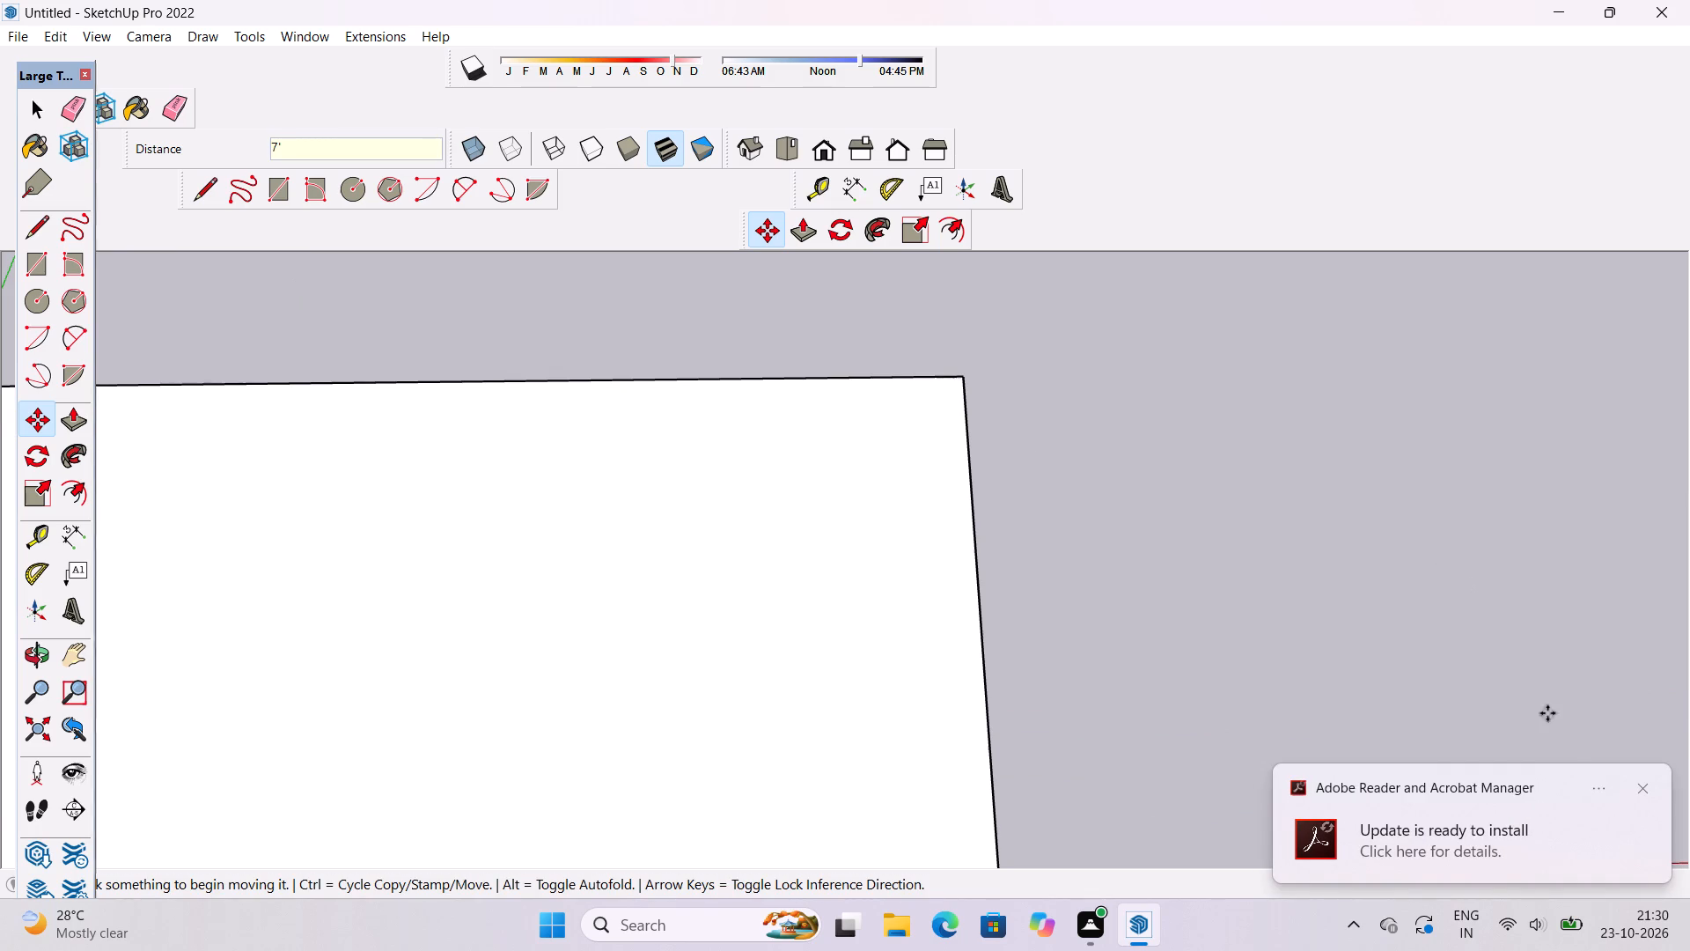
Dismiss the Adobe Reader and Acrobat Manager update notification.
left_click(1642, 785)
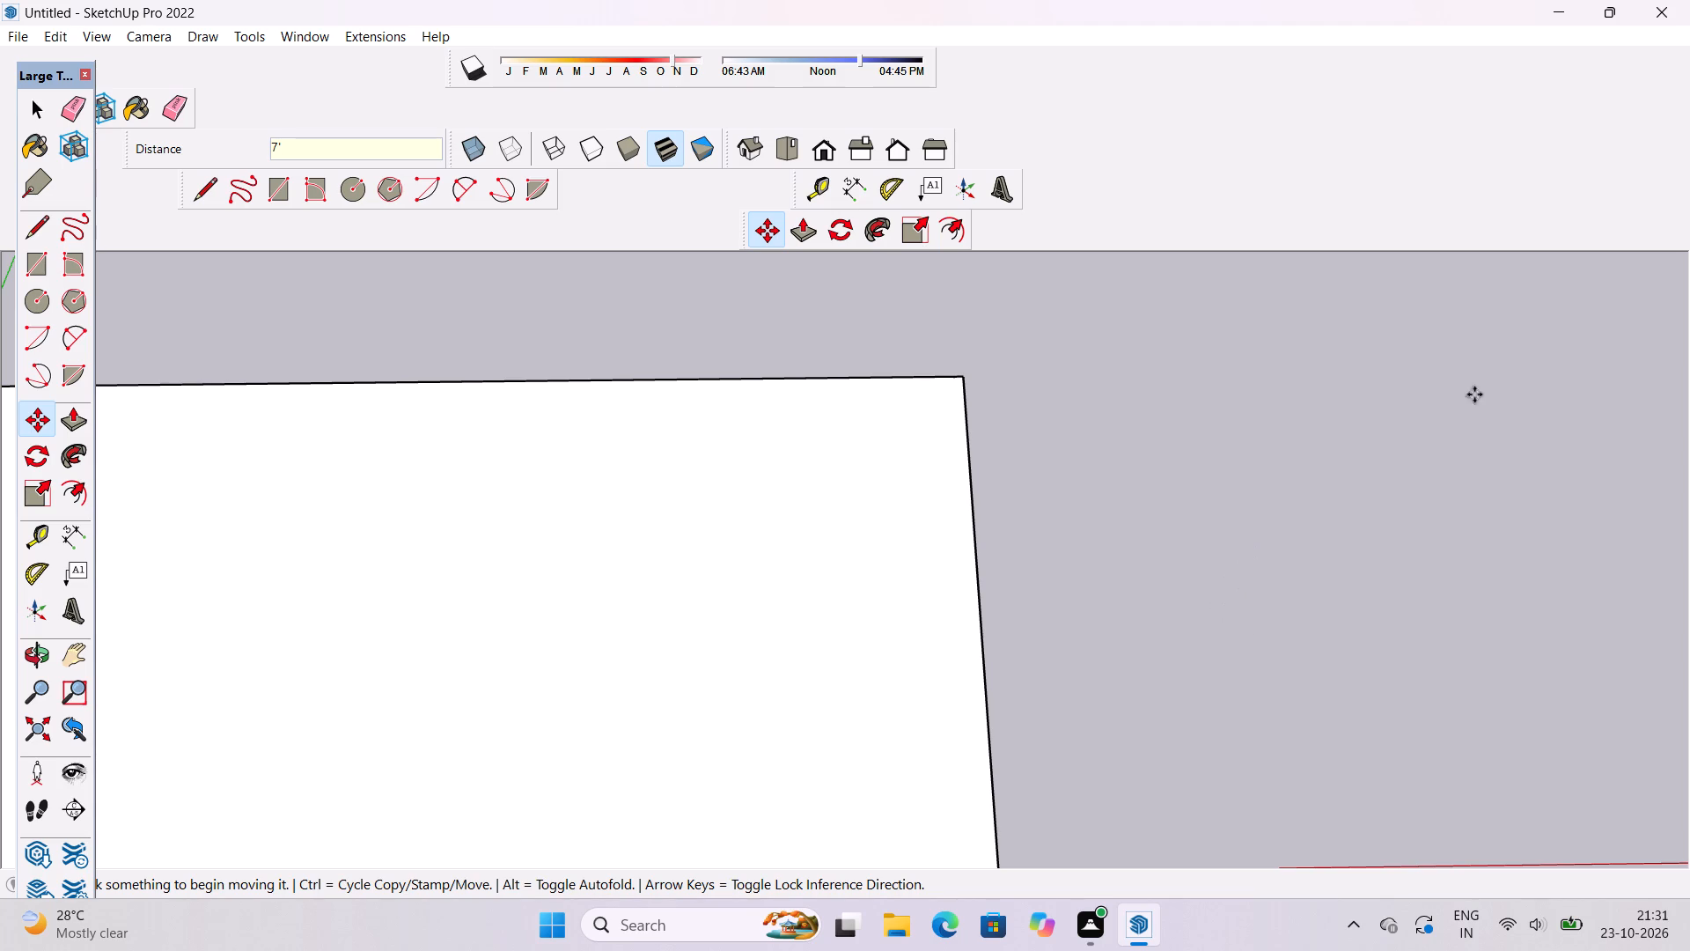
Copy the whole rectangle, face and edges, from its corner at the origin about 179' 7" along the red axis.
scroll(1147, 551, "down", 8)
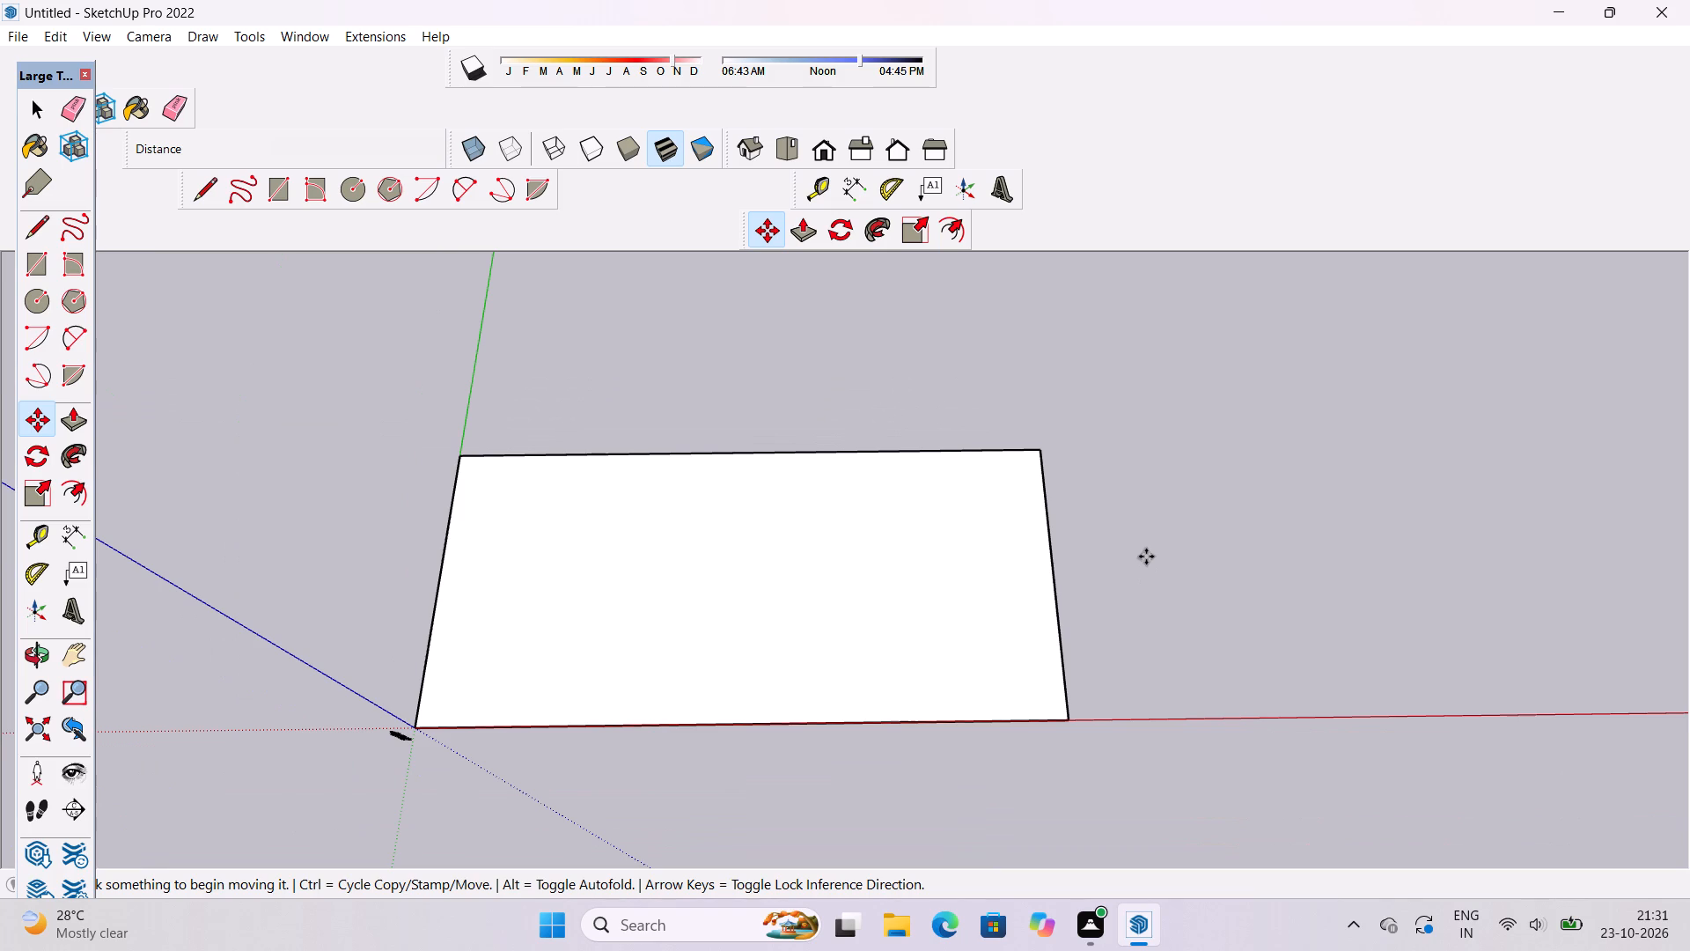
key("o")
scroll(777, 652, "up", 3)
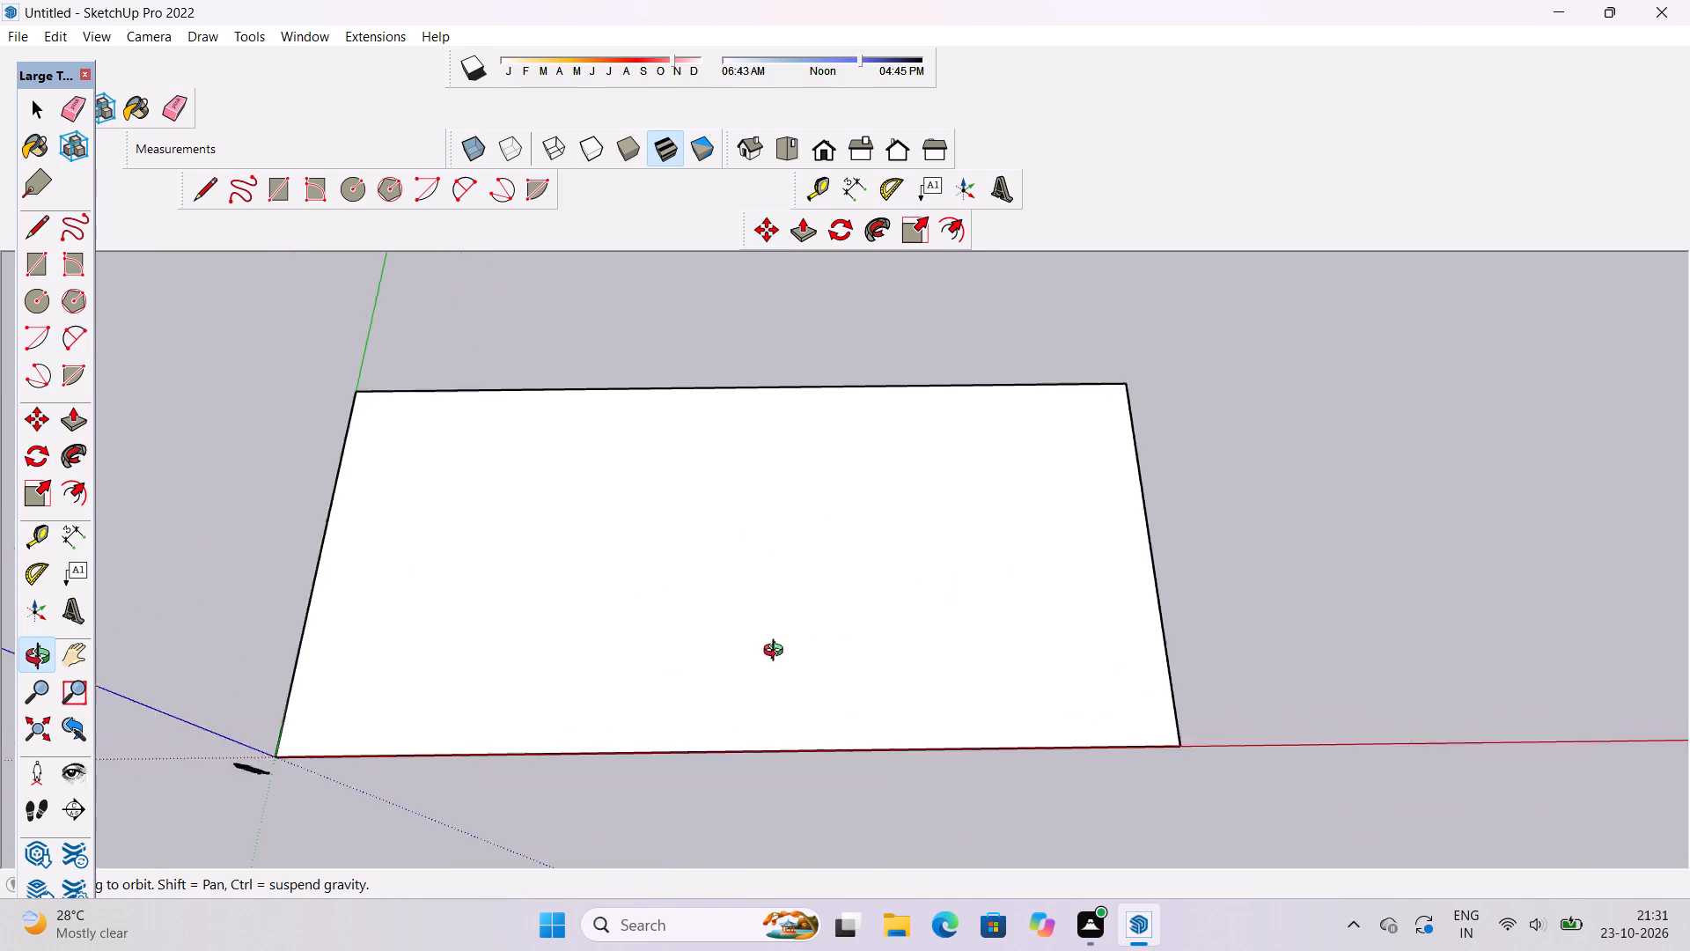
scroll(777, 652, "up", 2)
left_click_drag(759, 652, 789, 610, "shift")
scroll(798, 597, "down", 8, "shift")
left_click_drag(868, 577, 784, 613, "shift")
key("space")
scroll(731, 653, "up", 5)
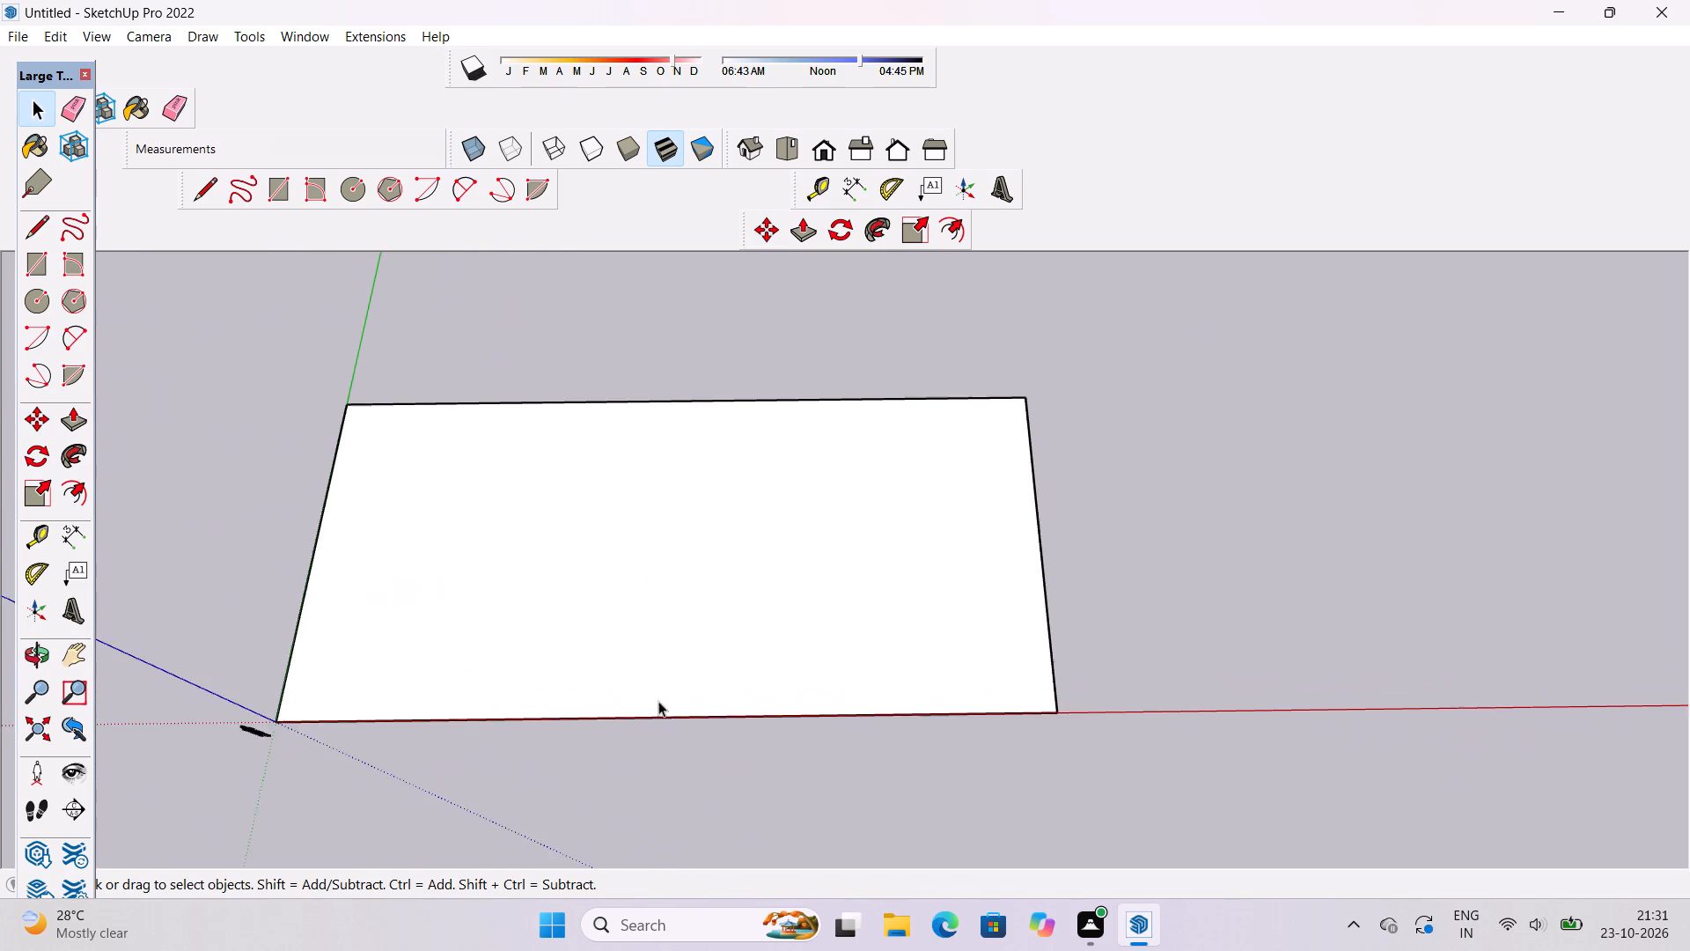
scroll(658, 701, "up", 3)
triple_click(672, 652)
key("m")
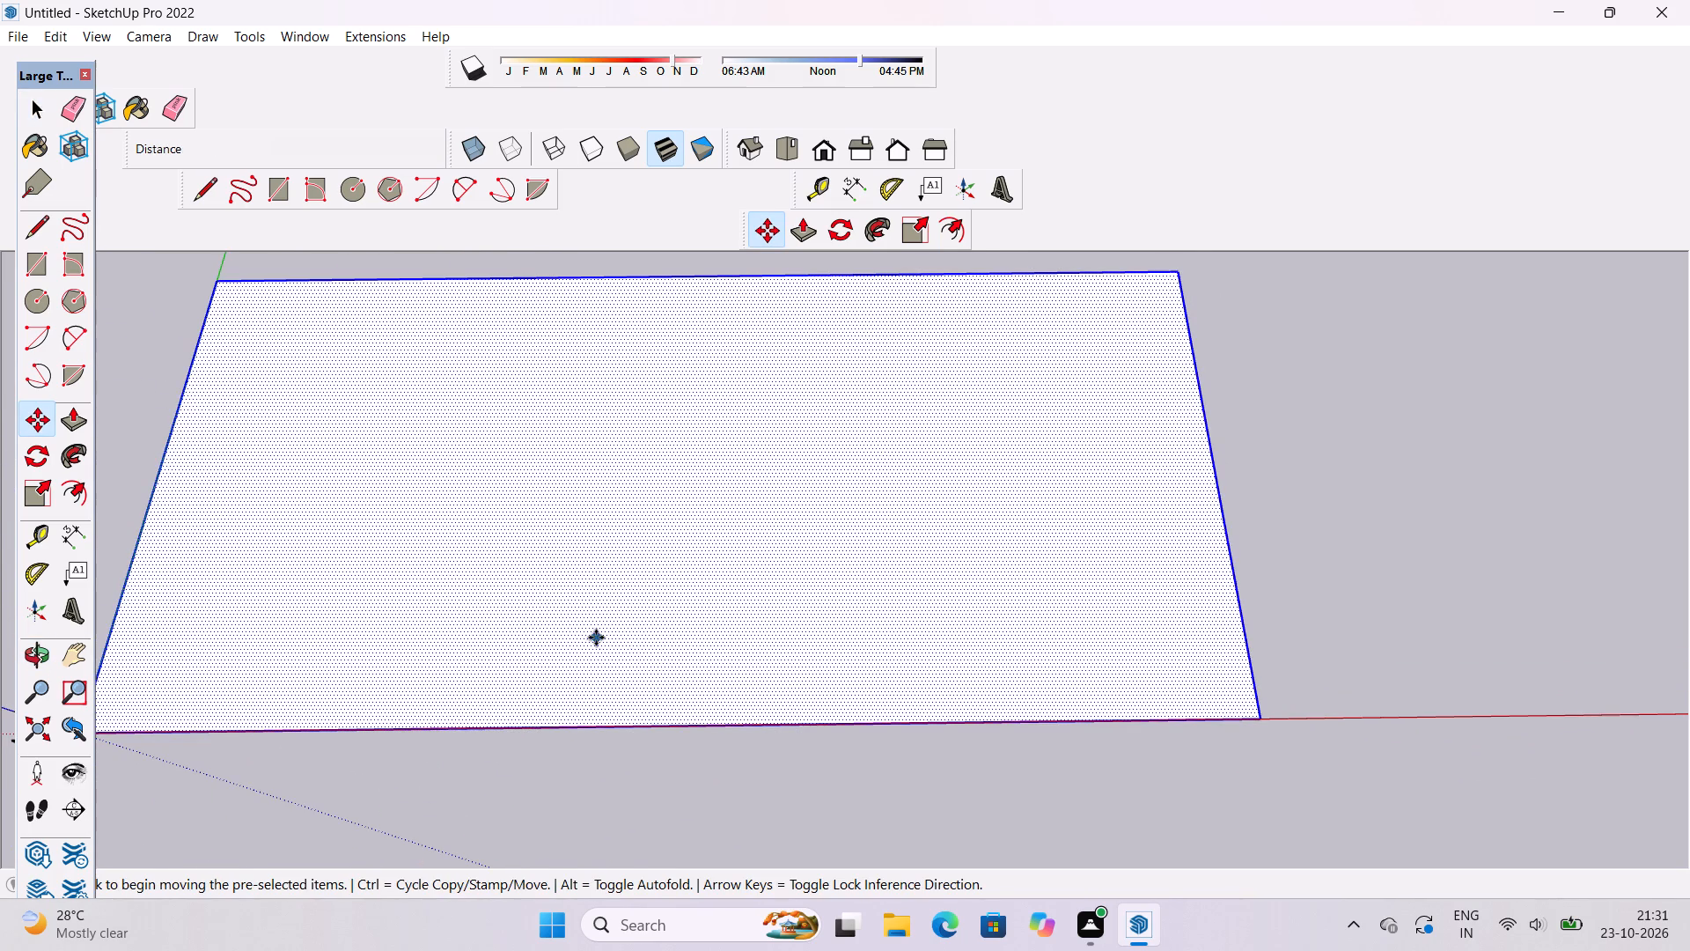
scroll(596, 638, "down", 7)
scroll(308, 716, "up", 16)
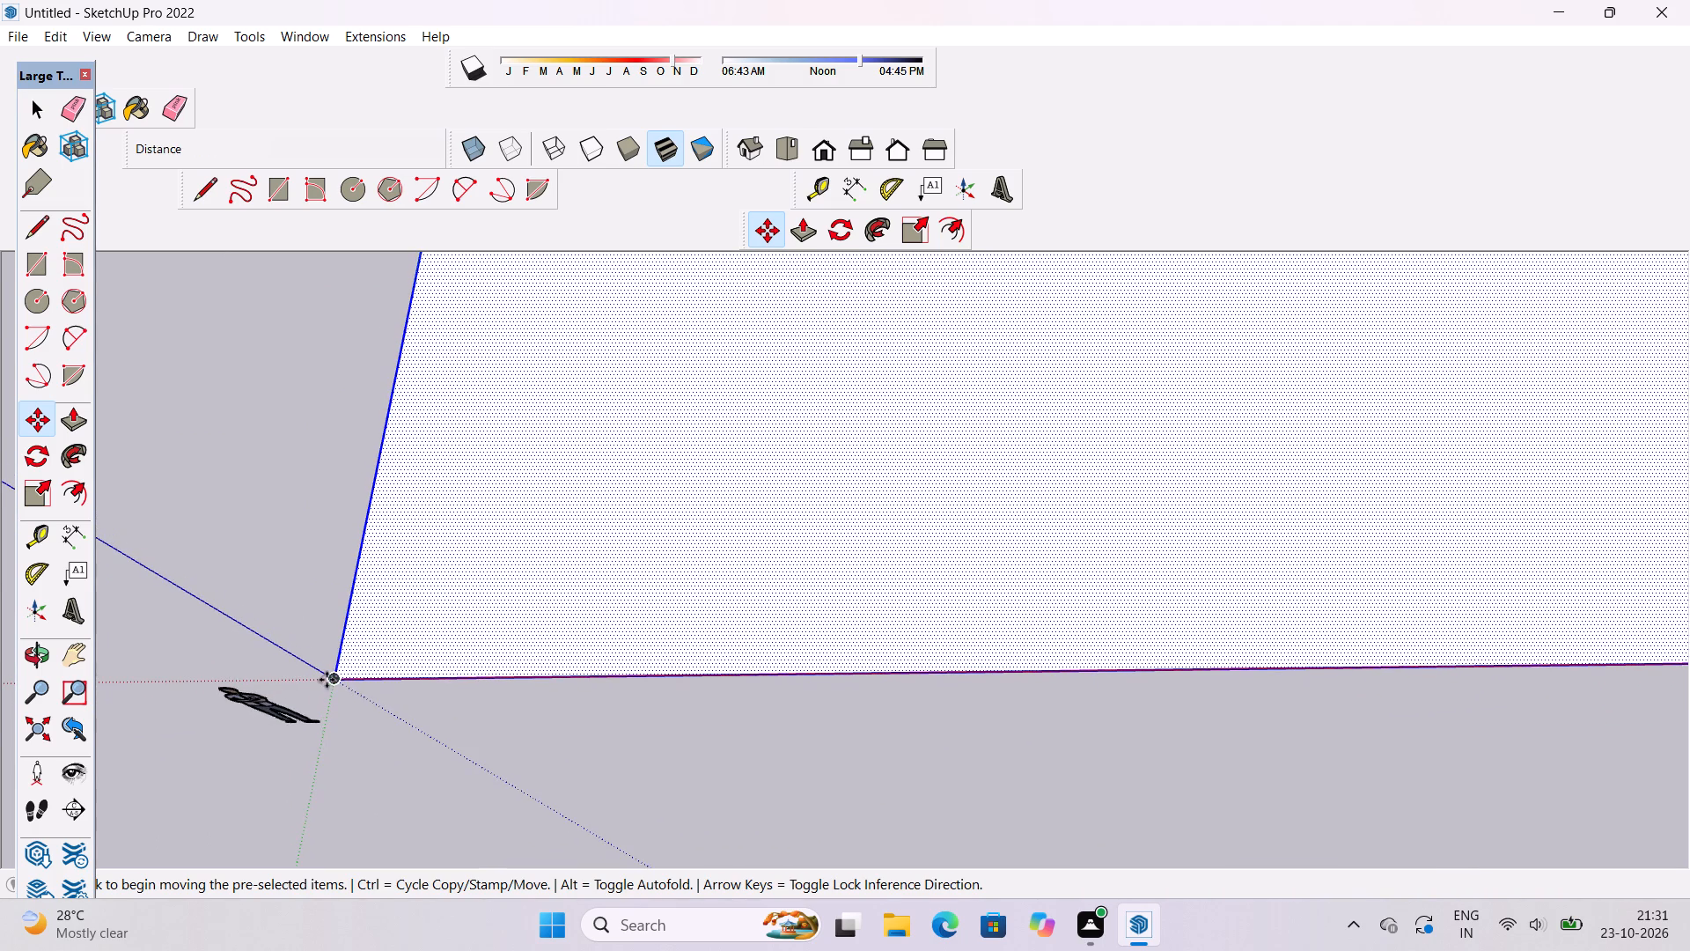
left_click(331, 678)
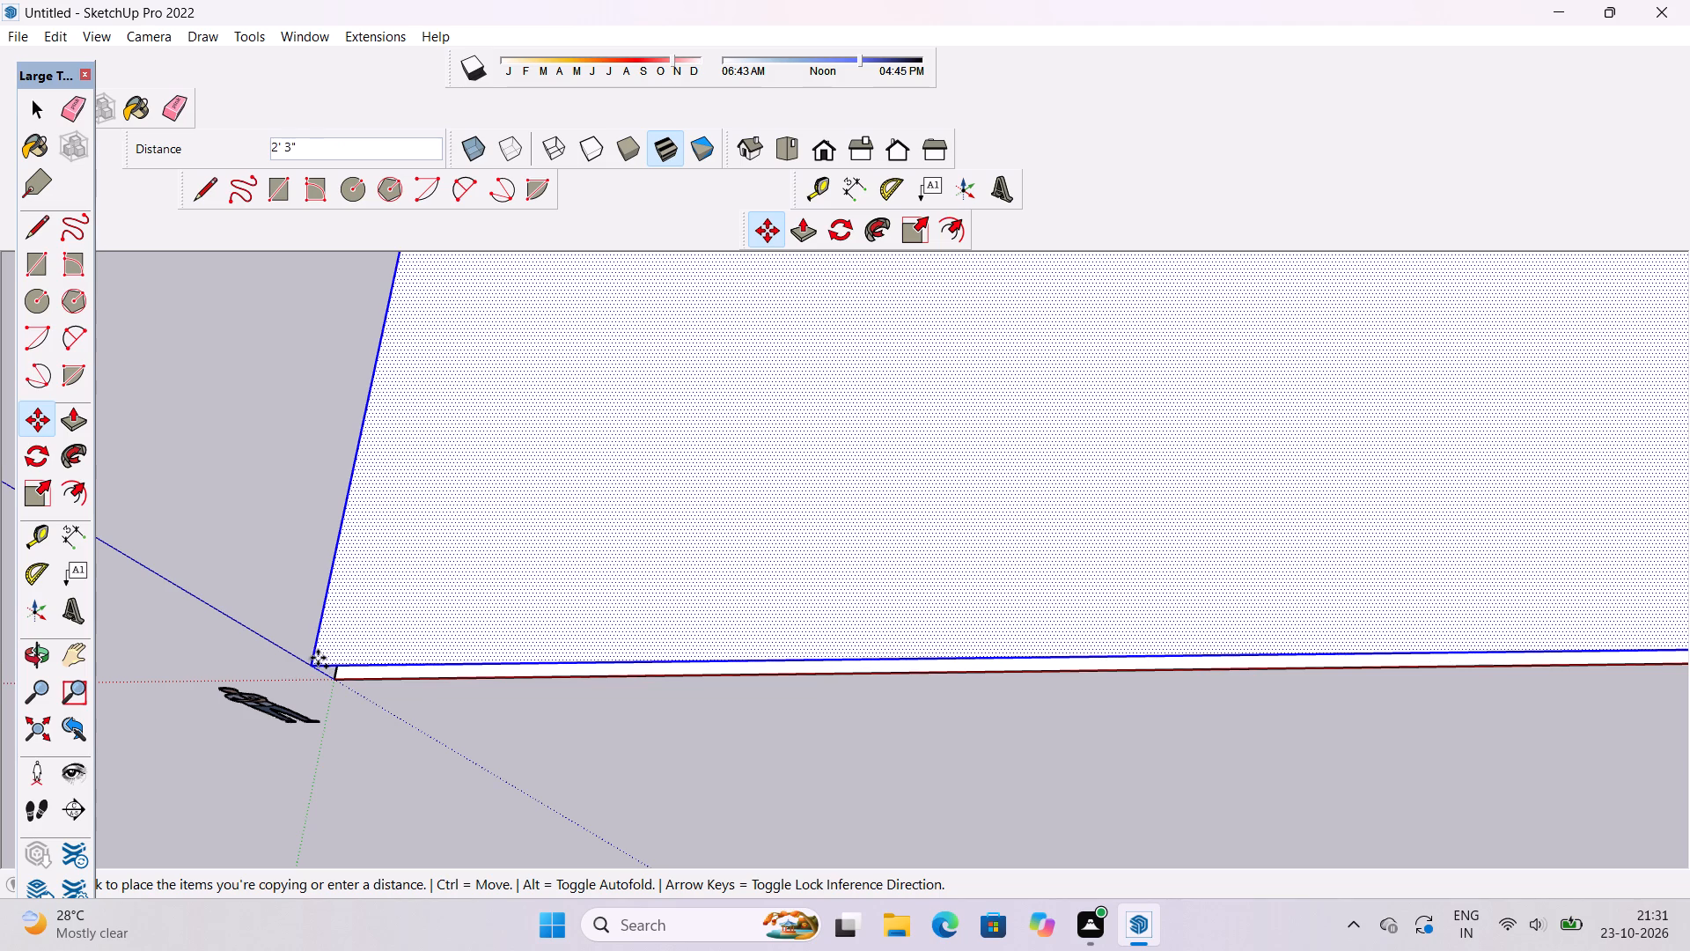
scroll(342, 658, "down", 18)
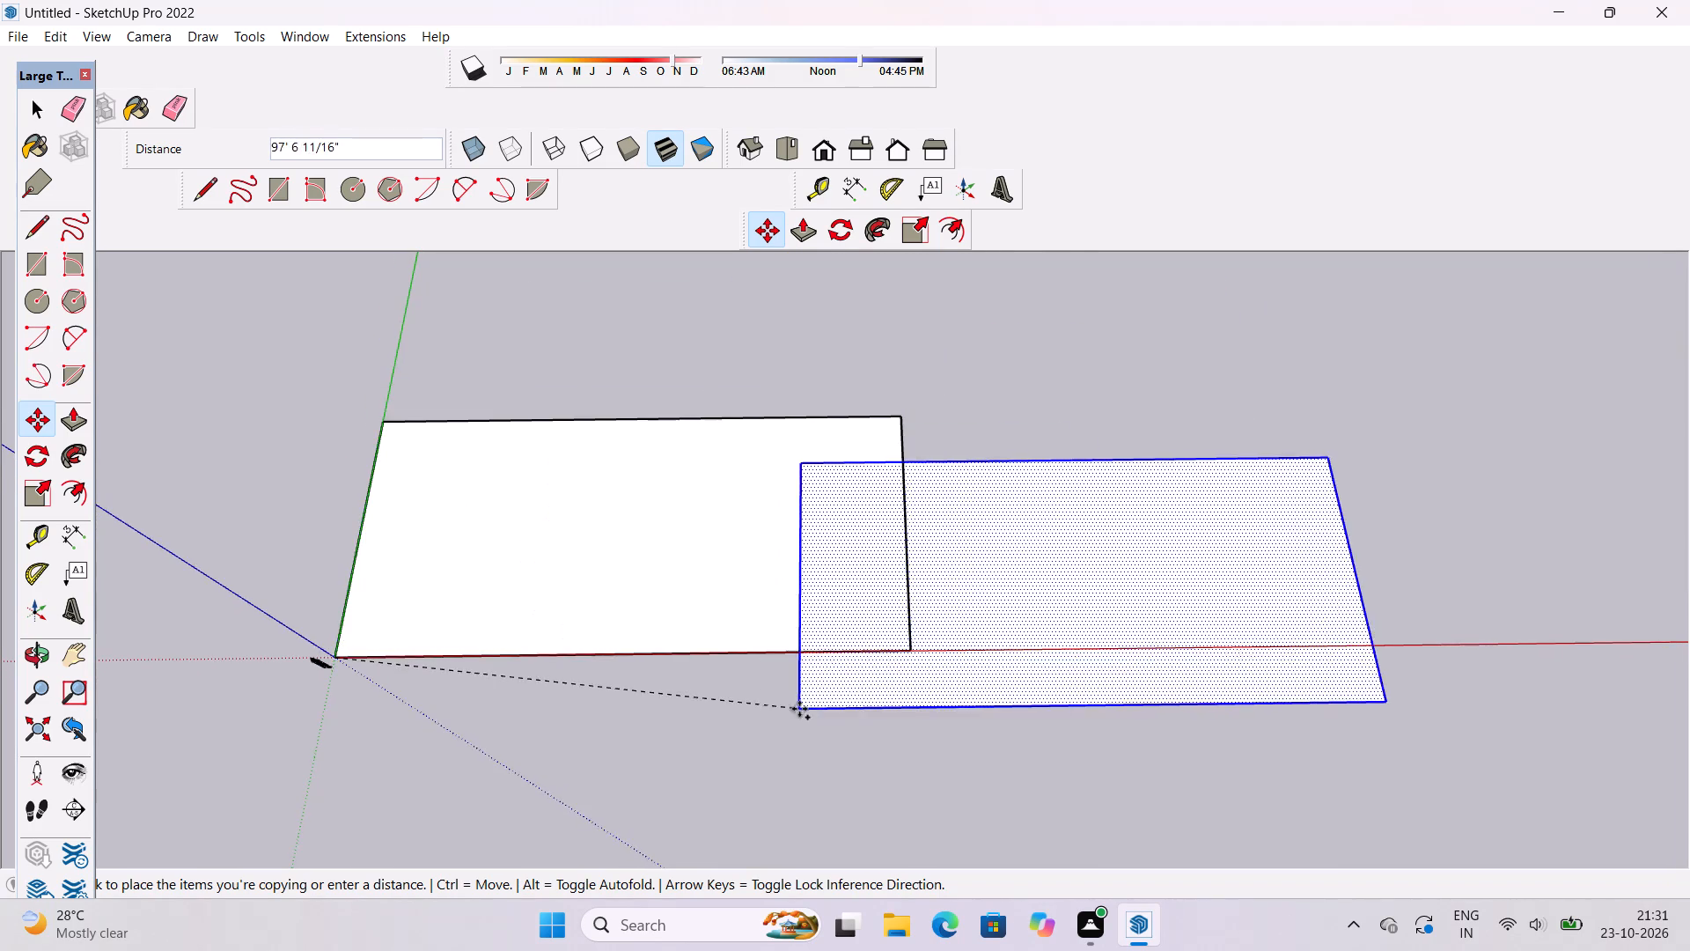
scroll(440, 649, "down", 8)
scroll(702, 649, "up", 10)
left_click(955, 637)
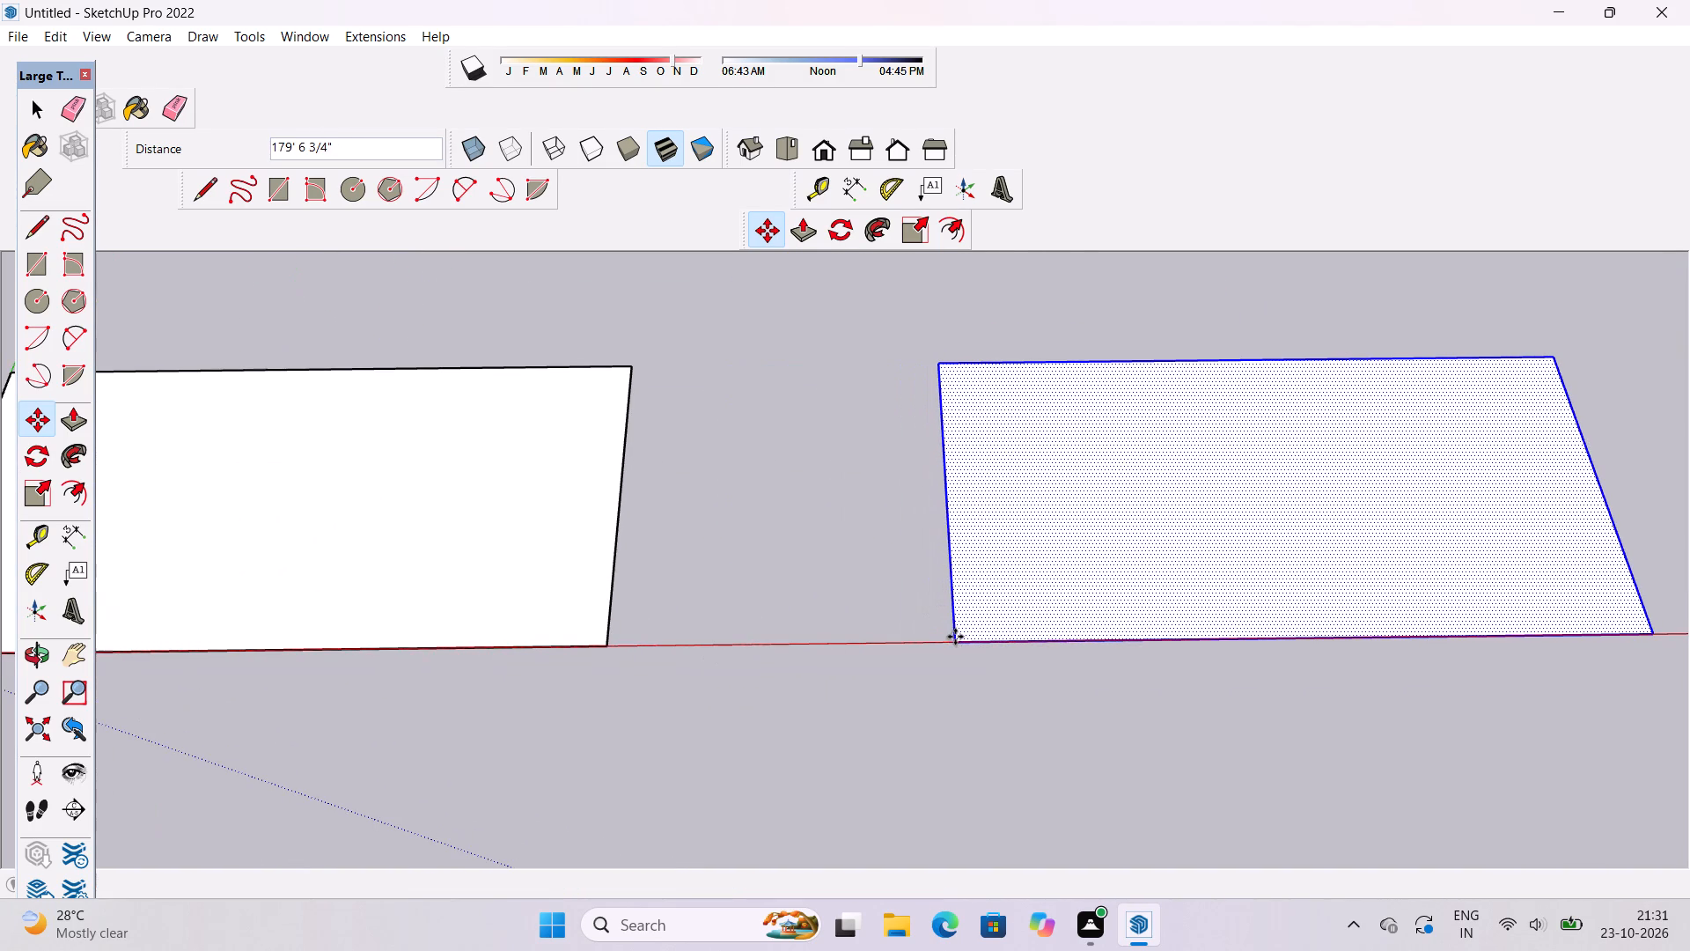
key("space")
left_click(879, 527)
Examine the original rectangle and its copy along the red axis from several distances and positions.
key("o")
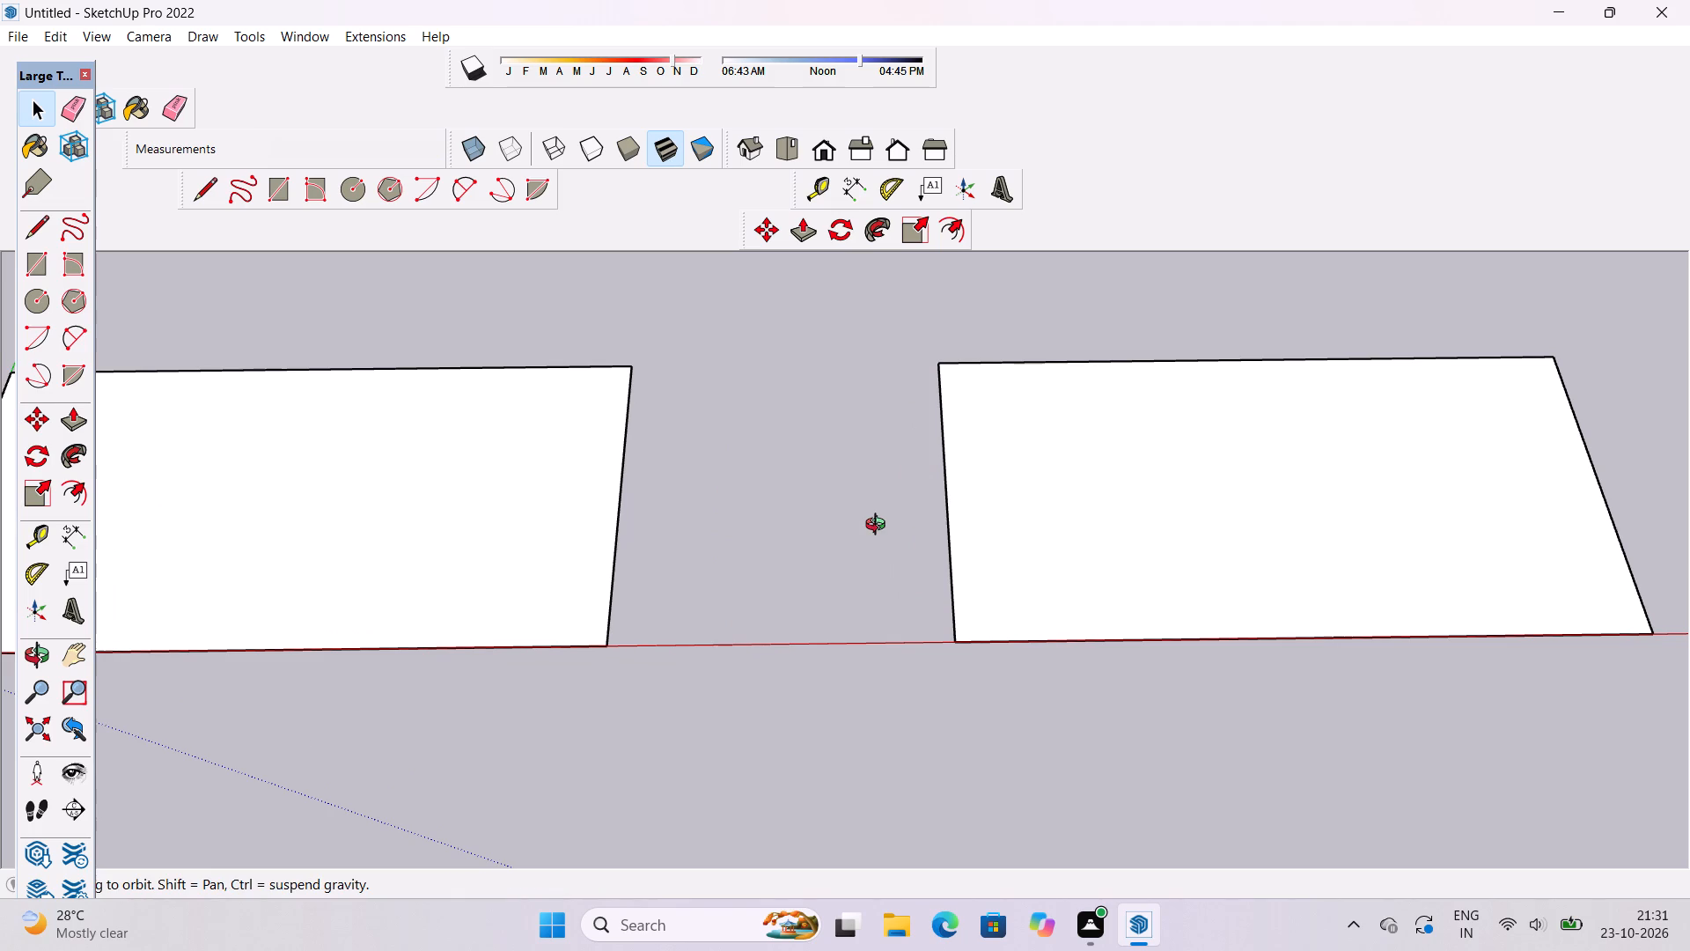
left_click_drag(832, 470, 846, 477, "shift")
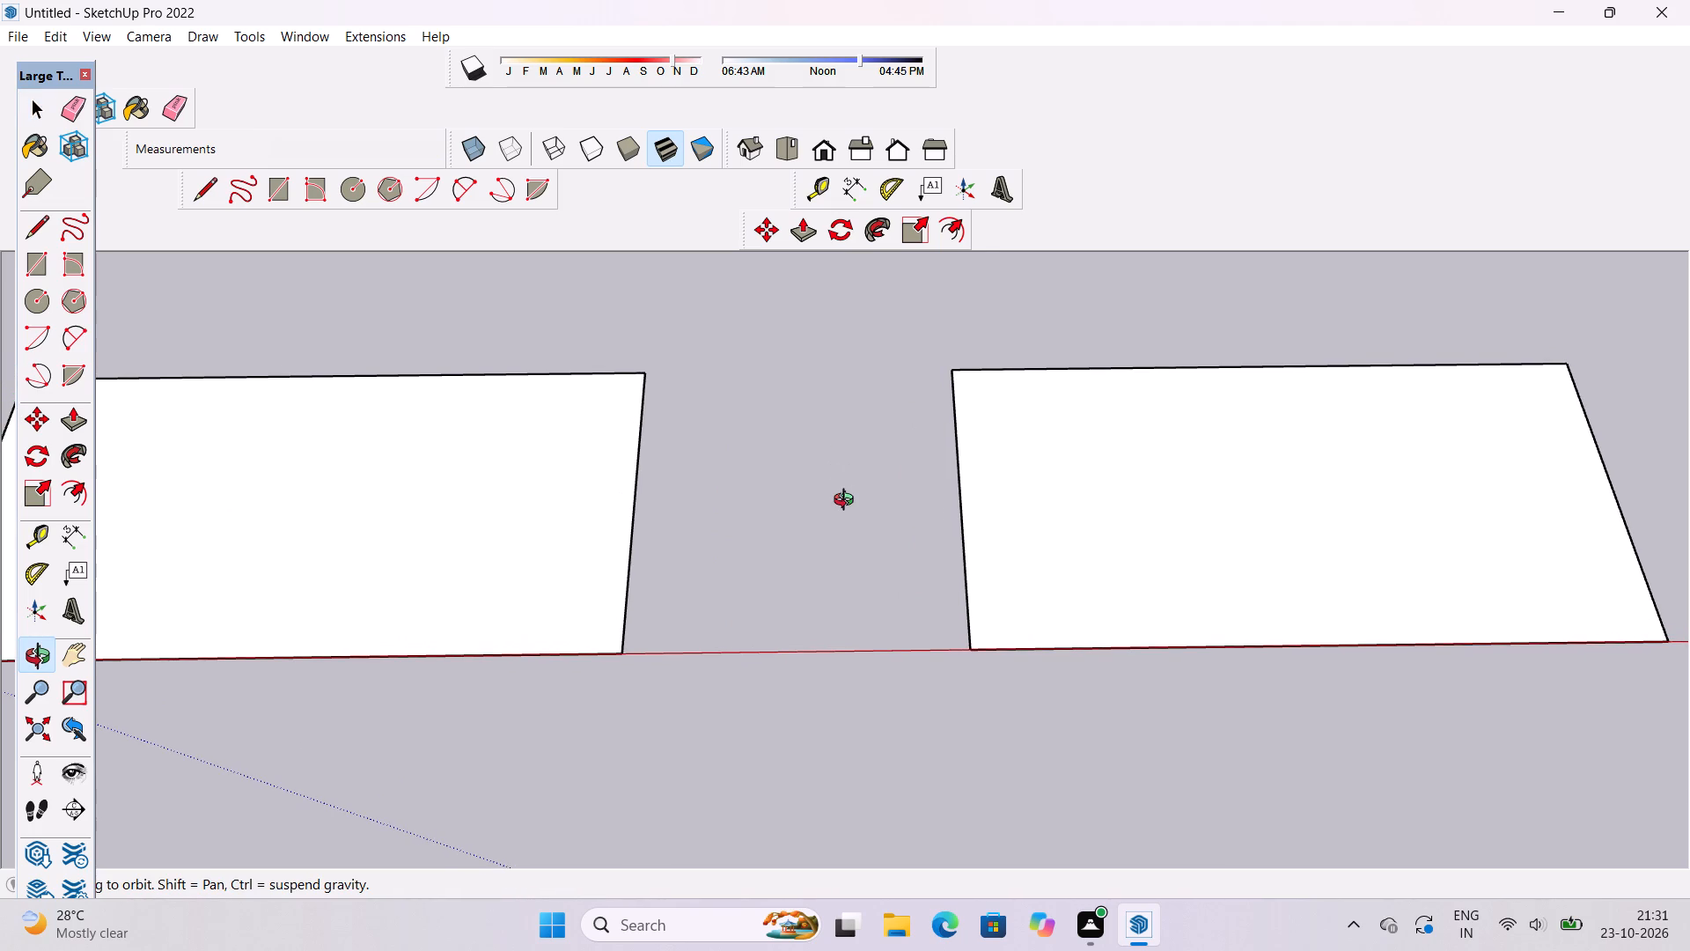
scroll(821, 468, "down", 11)
left_click_drag(787, 528, 796, 616)
scroll(614, 648, "up", 11)
left_click_drag(624, 572, 636, 580, "shift")
scroll(636, 580, "down", 6, "shift")
left_click_drag(669, 561, 652, 611, "shift")
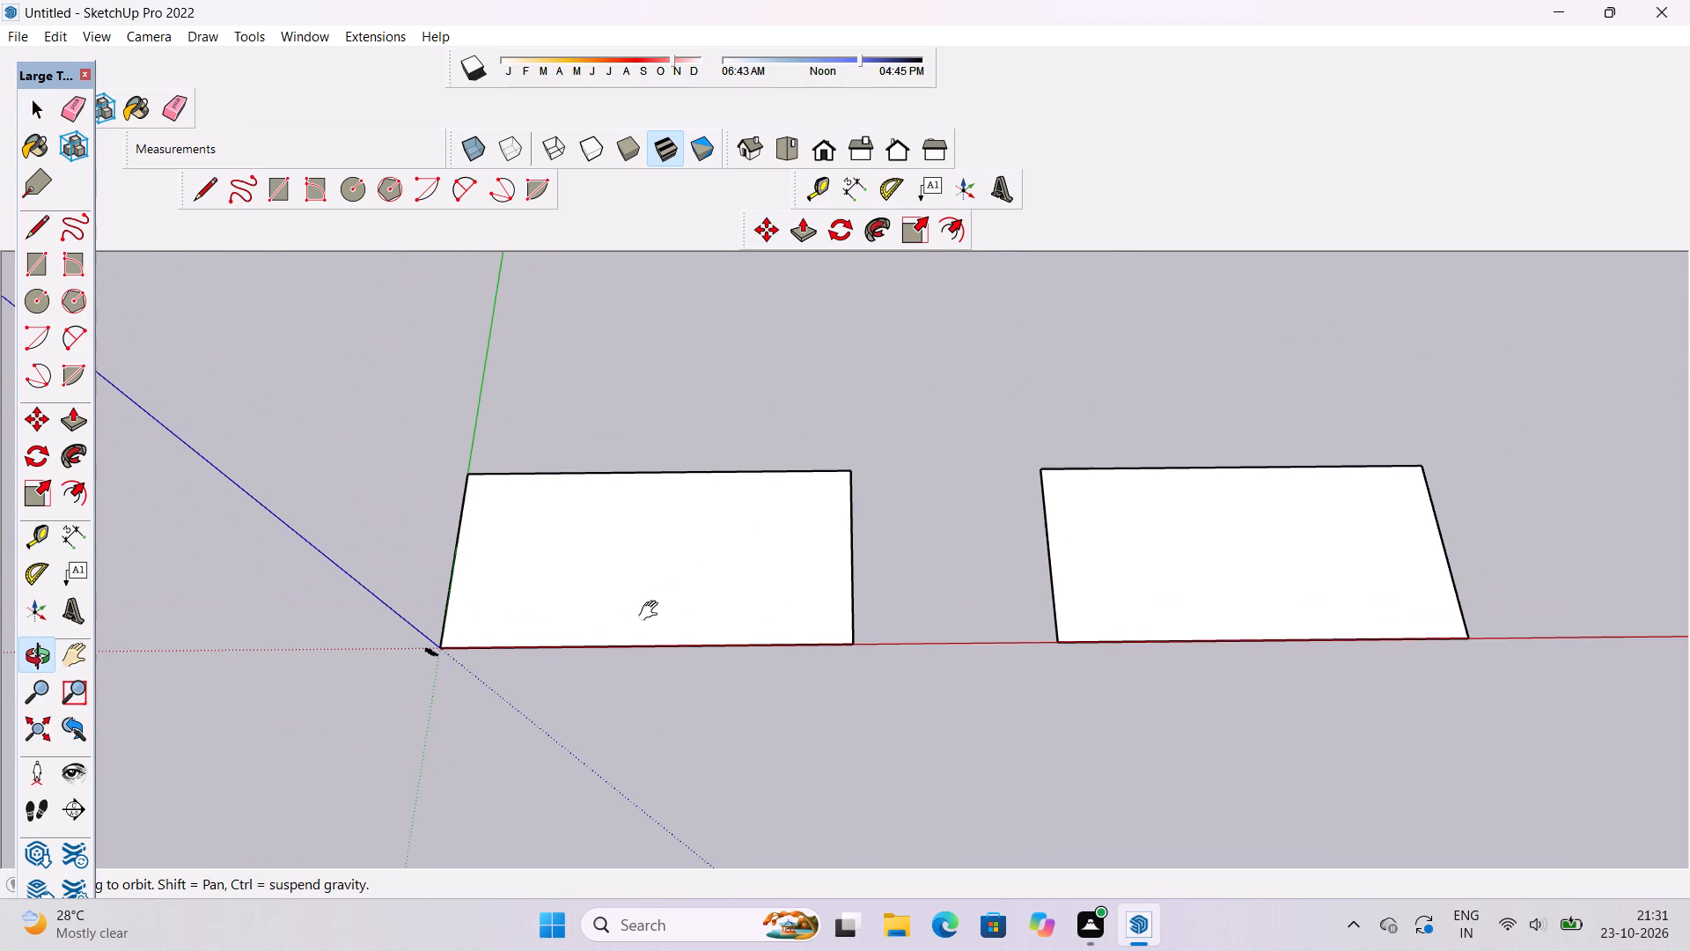
left_click(643, 623, "shift")
scroll(697, 582, "up", 1, "shift")
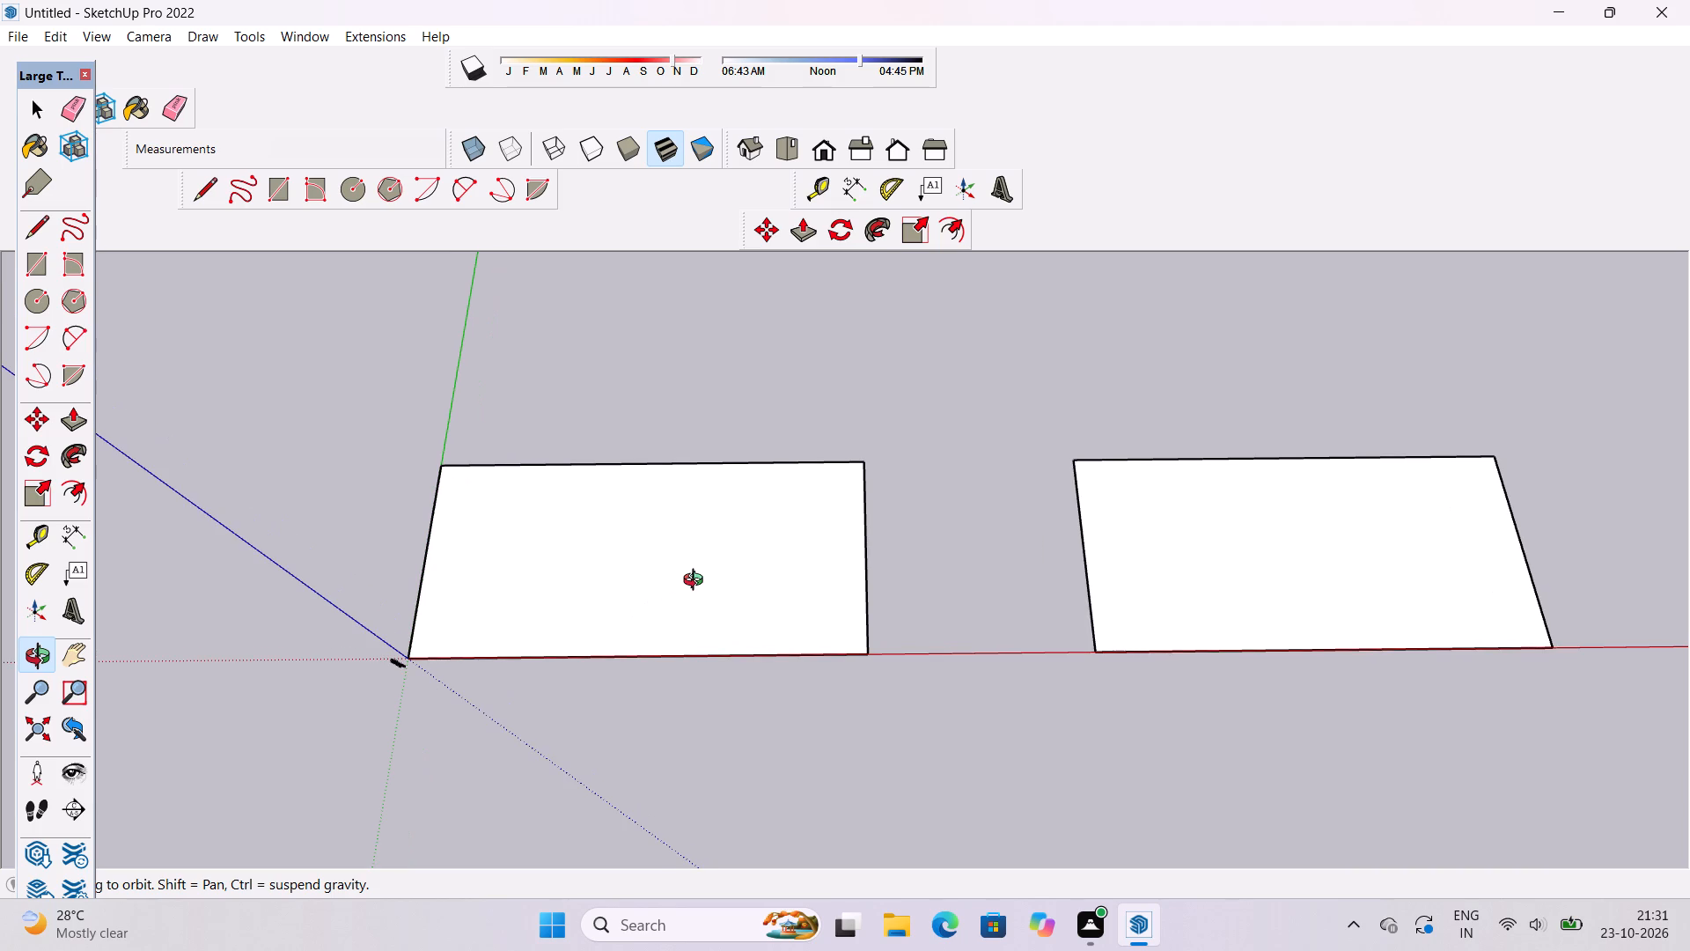
scroll(697, 582, "up", 1)
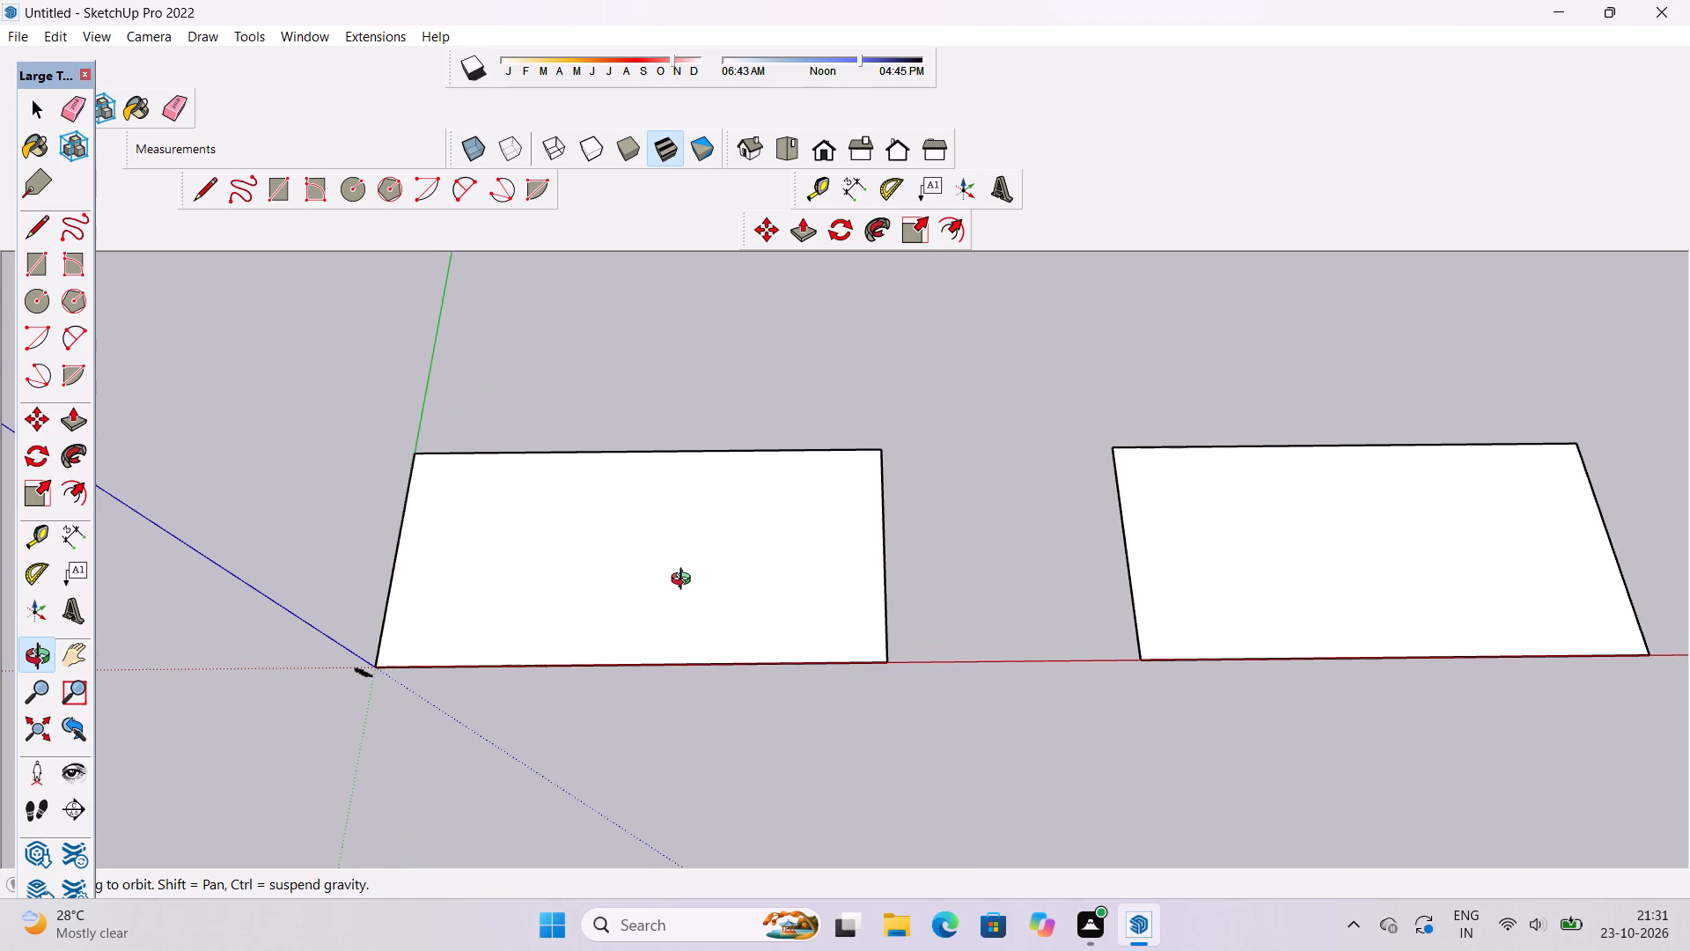
left_click_drag(676, 599, 687, 514, "shift")
left_click_drag(687, 513, 705, 534, "shift")
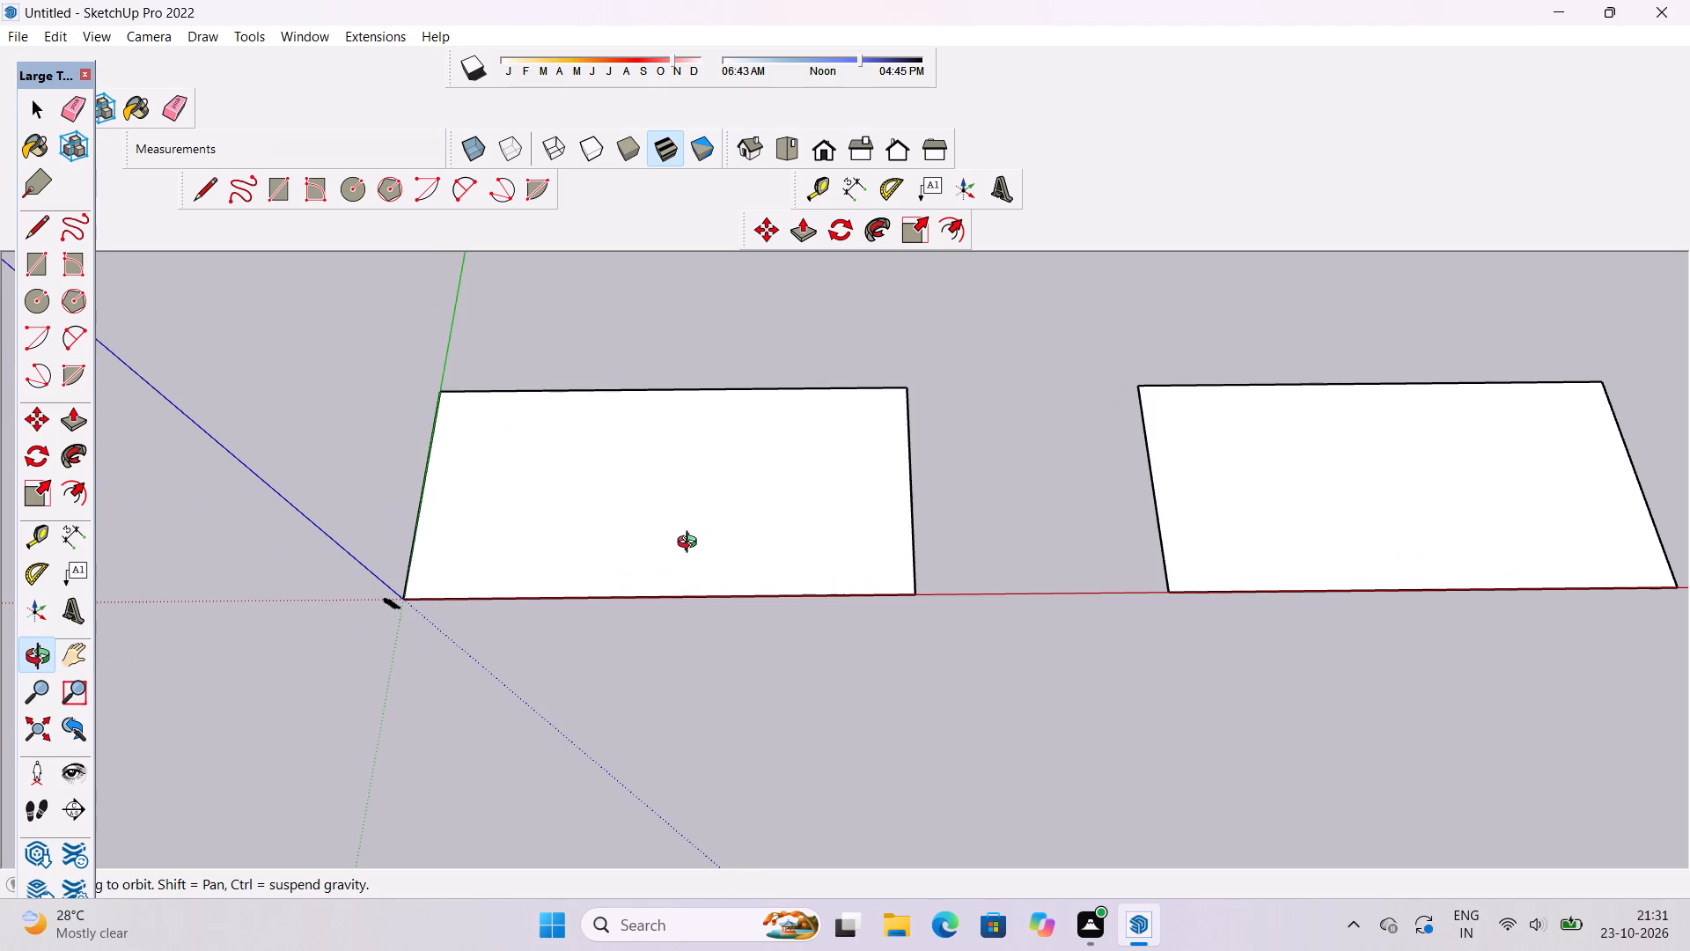
scroll(691, 544, "down", 4)
scroll(720, 502, "up", 4, "shift")
left_click_drag(720, 502, 718, 510, "shift")
scroll(700, 515, "down", 1, "shift")
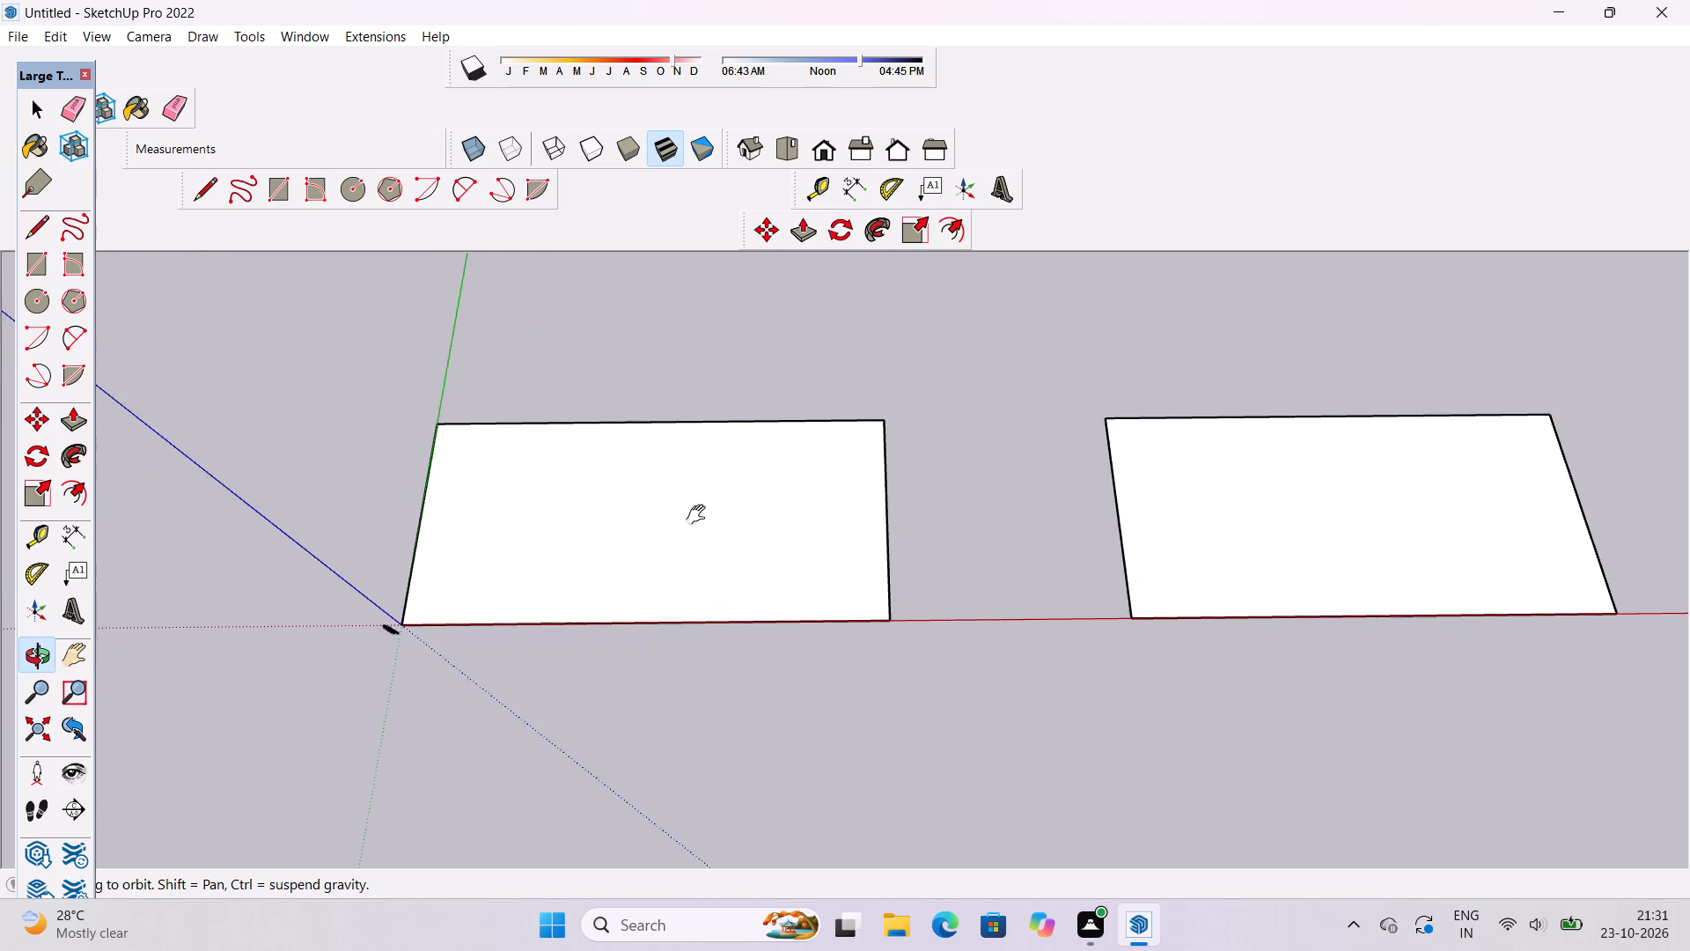
scroll(700, 515, "down", 1, "shift")
left_click_drag(700, 515, 603, 532, "shift")
scroll(603, 532, "up", 3, "shift")
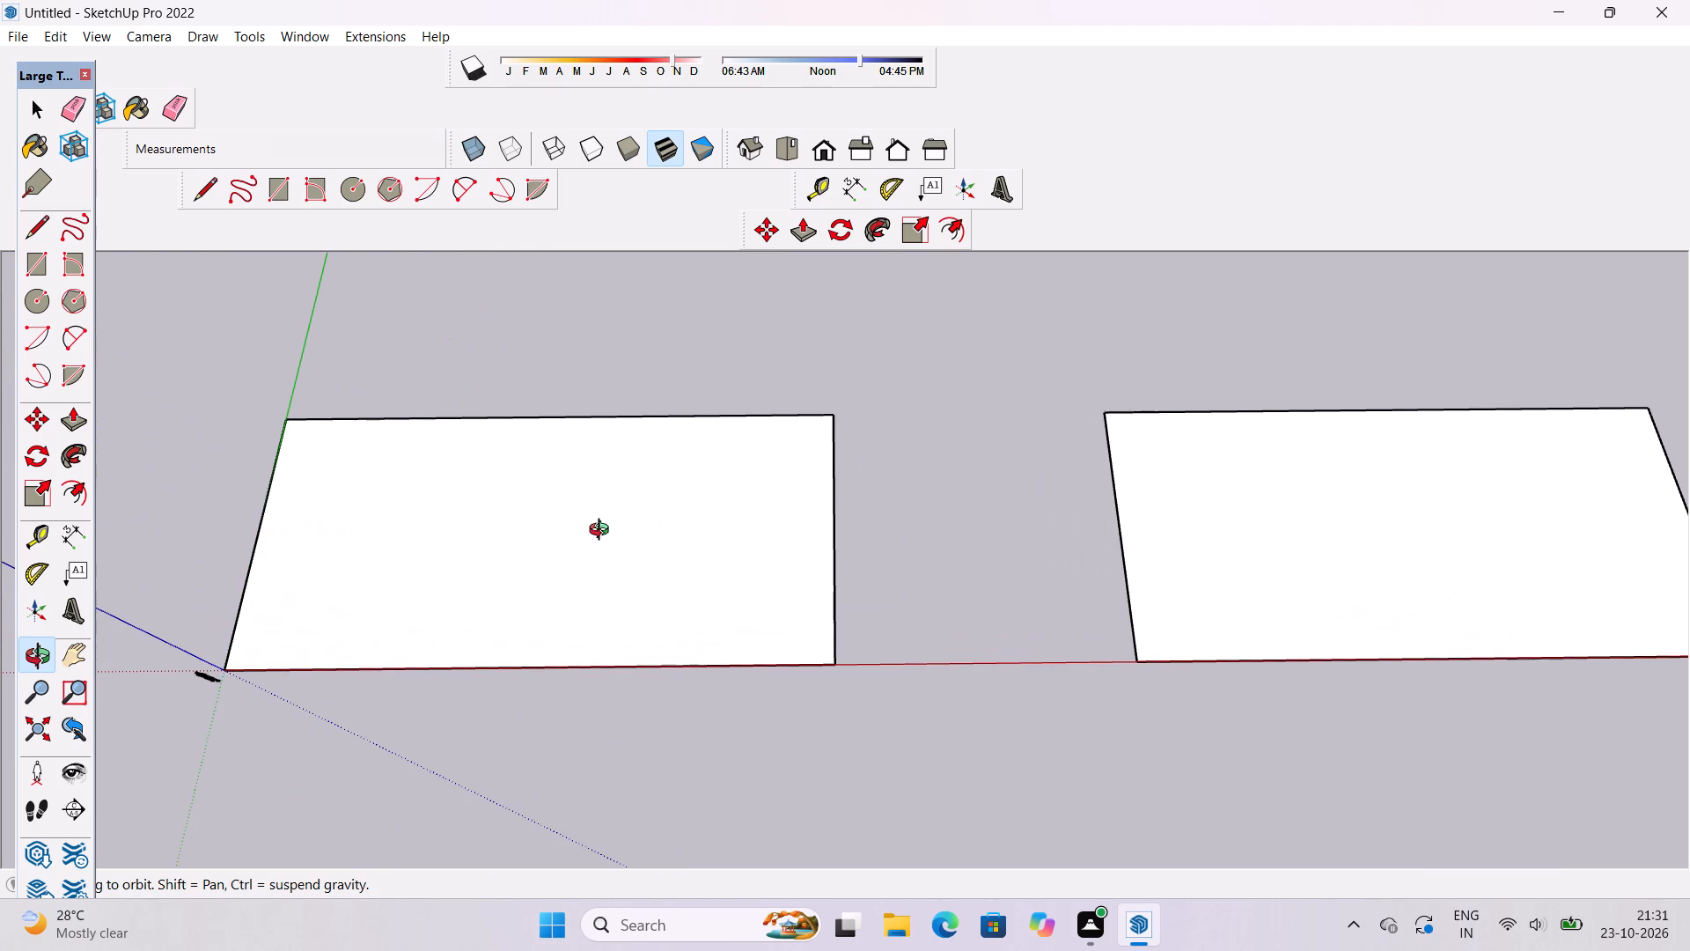
scroll(603, 532, "down", 2)
left_click(614, 524, "shift")
Move the original rectangle's long edge farthest from the origin 7' outward along the green axis.
key("m")
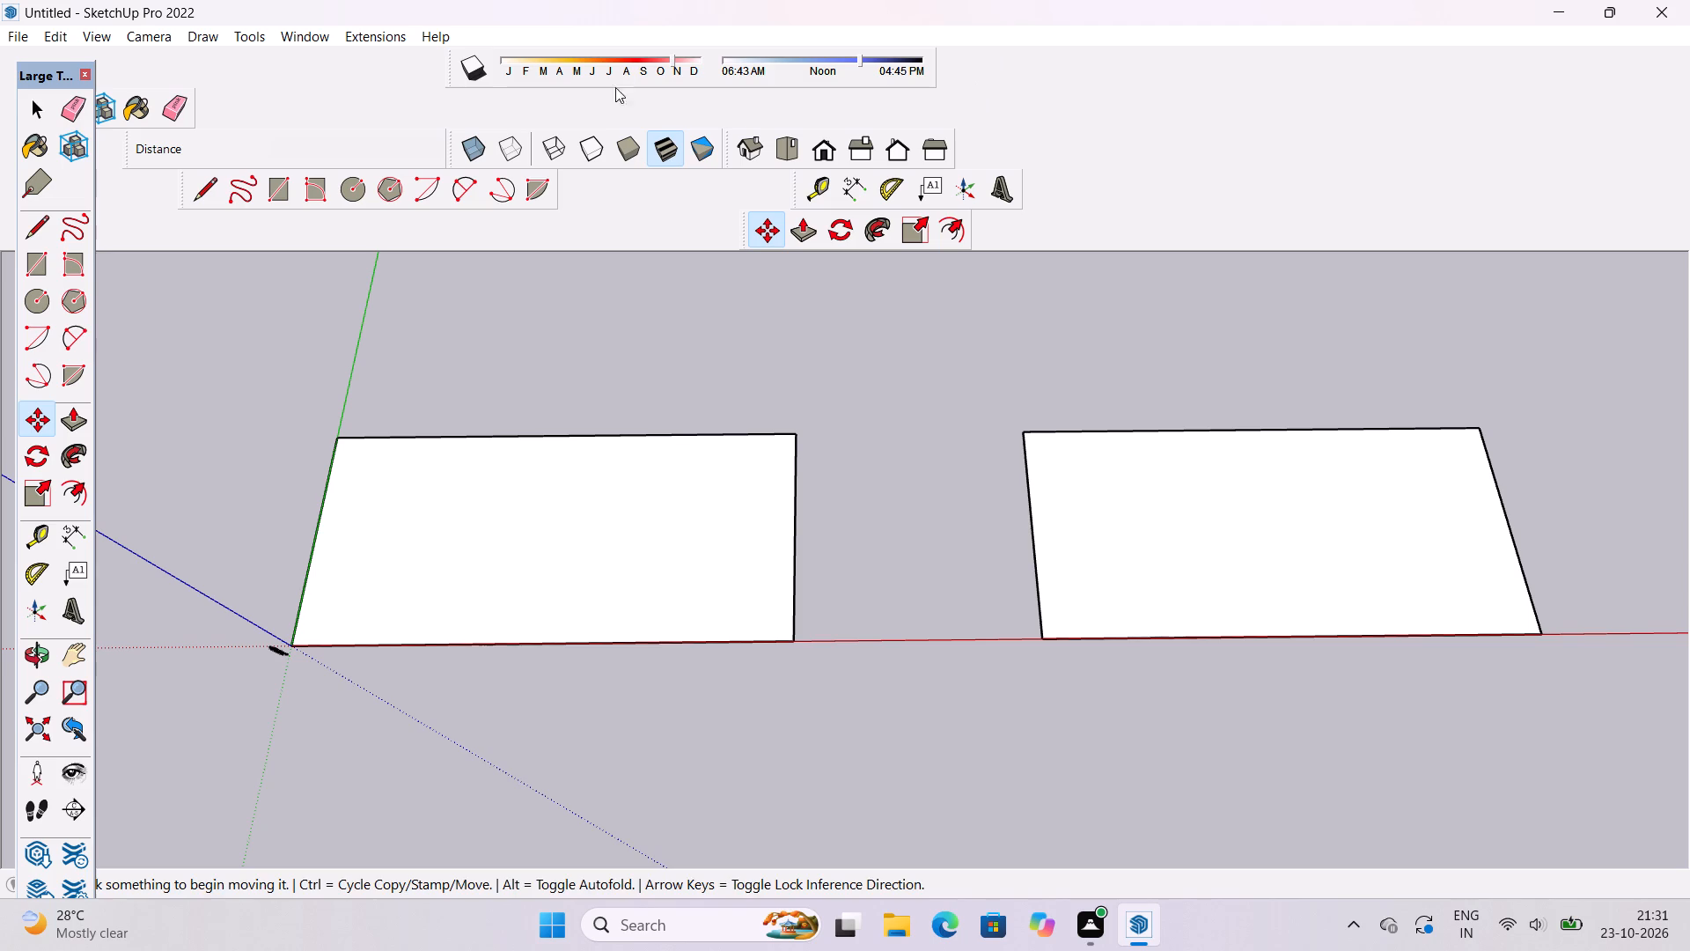
scroll(541, 472, "down", 6)
scroll(562, 411, "up", 10)
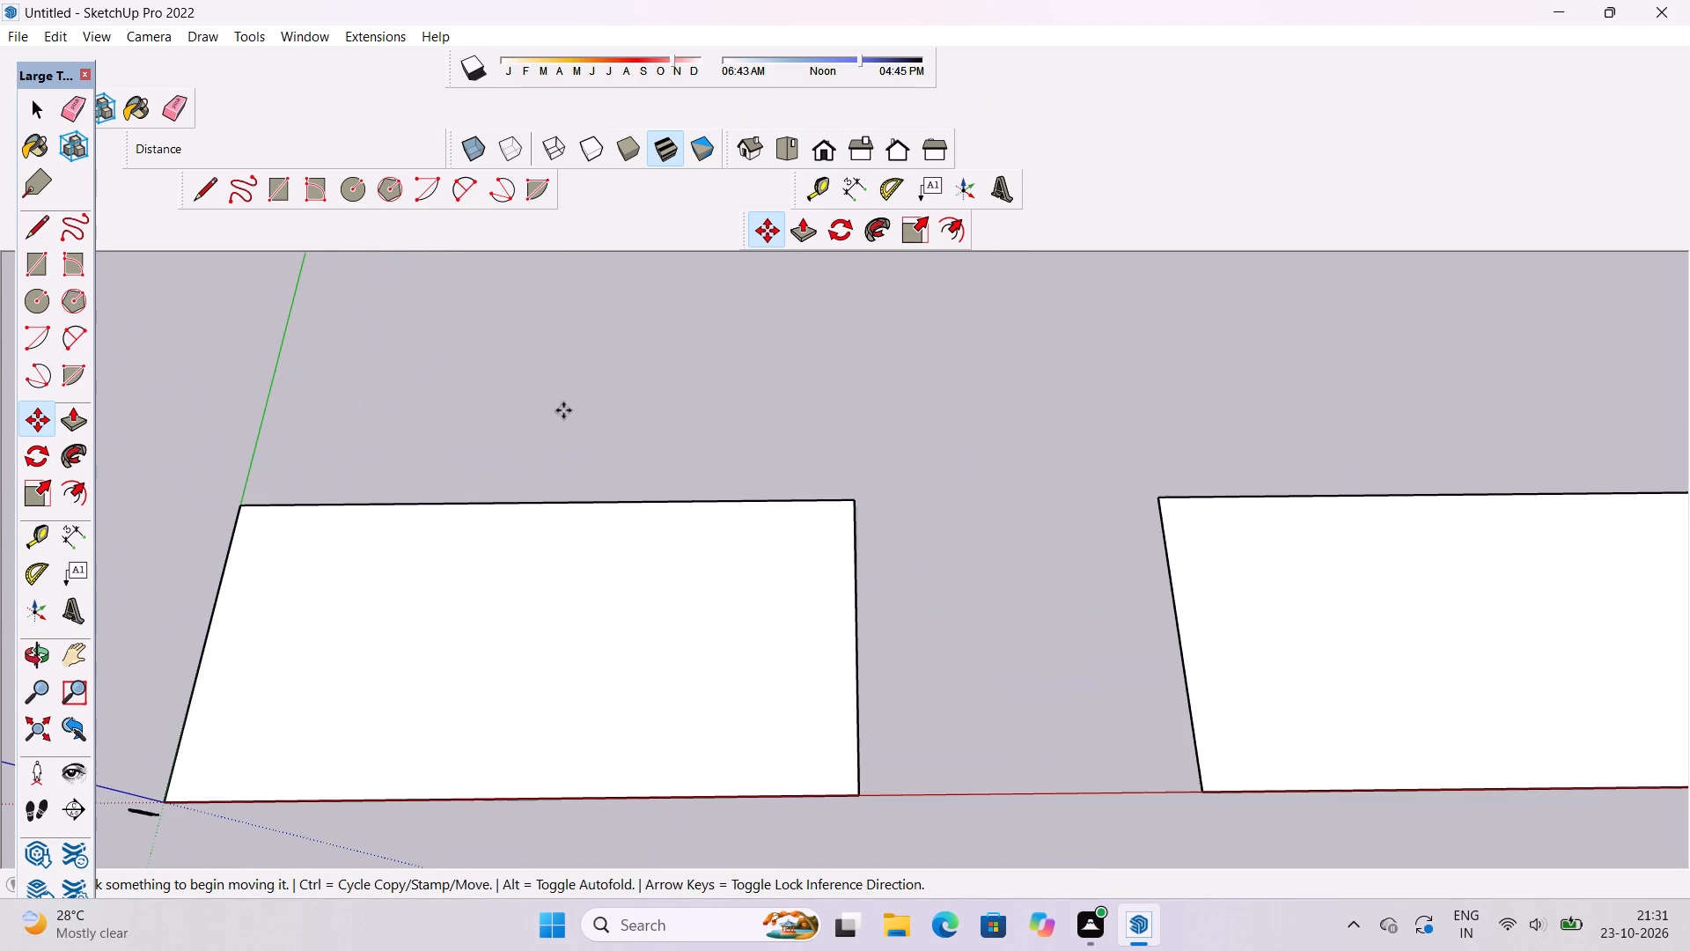
left_click(547, 503)
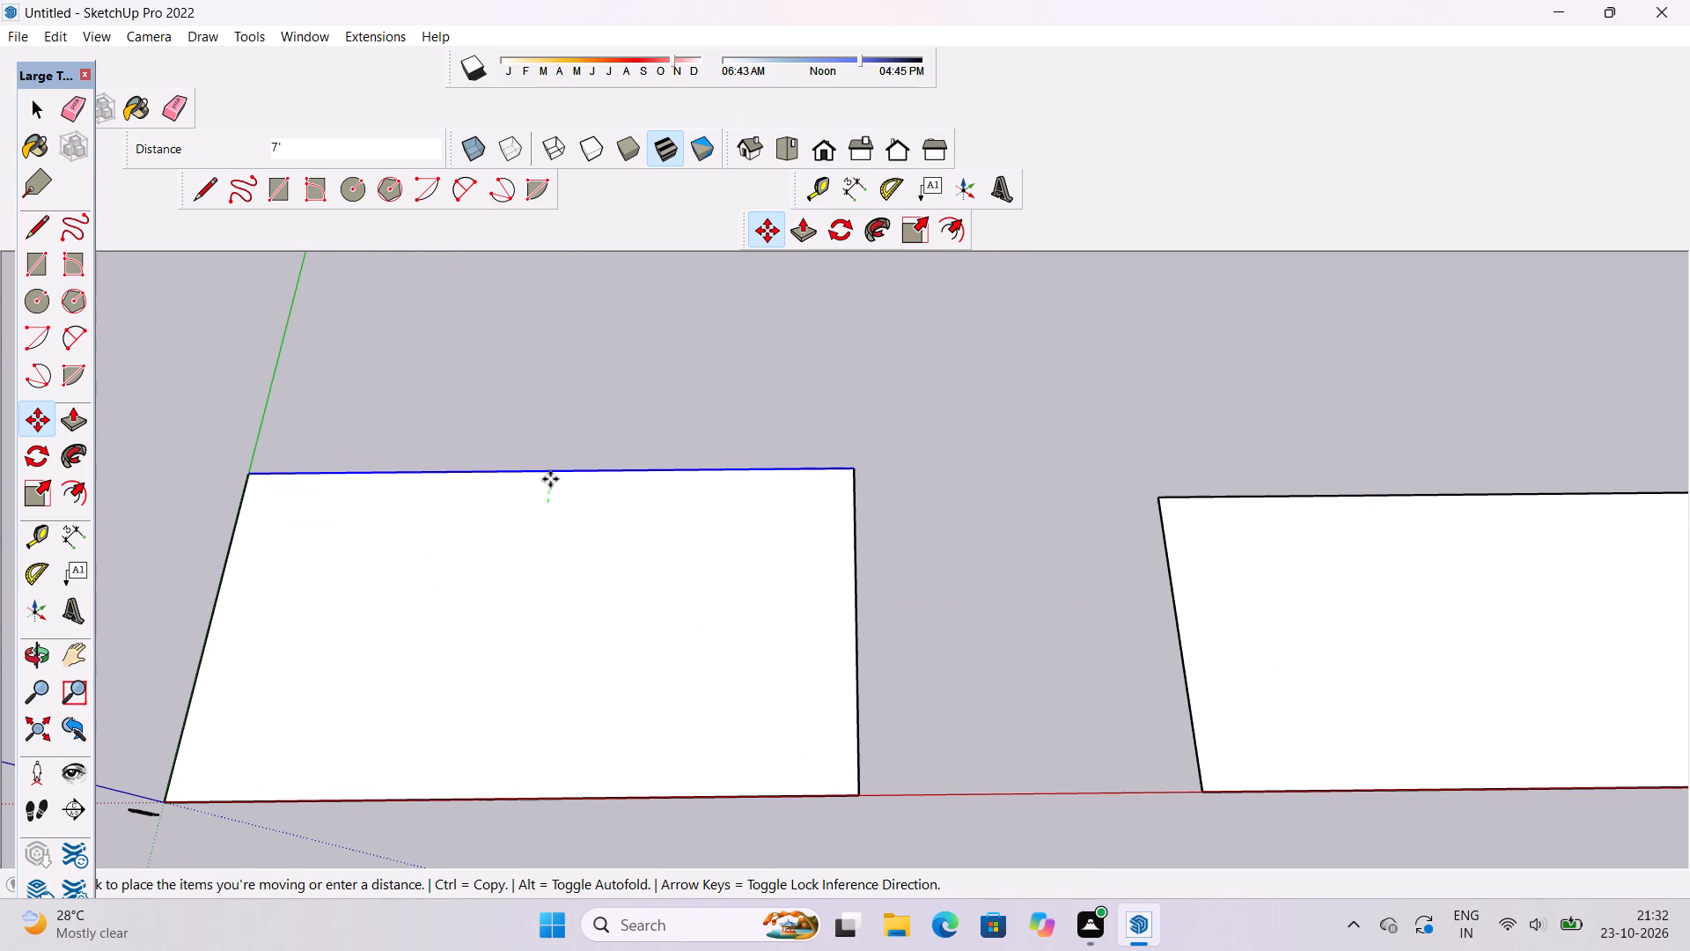
left_click(550, 479)
Move the original rectangle's short edge farthest from the origin 10' outward along the red axis.
left_click(28, 660)
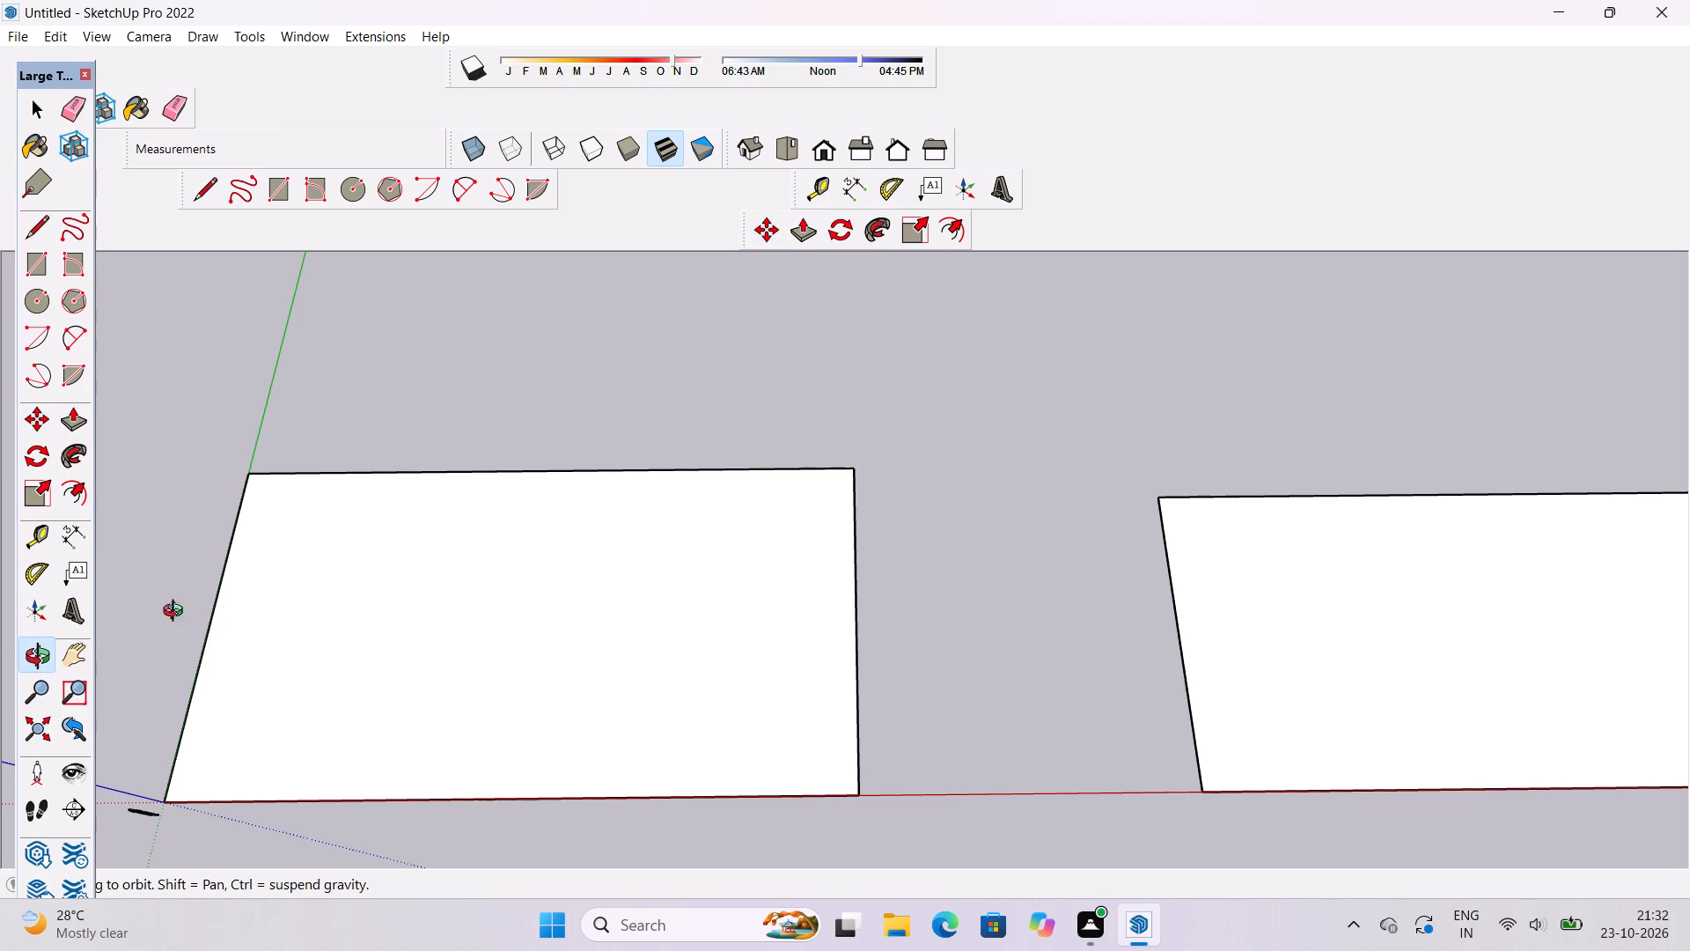
scroll(461, 567, "down", 6)
scroll(687, 572, "up", 1)
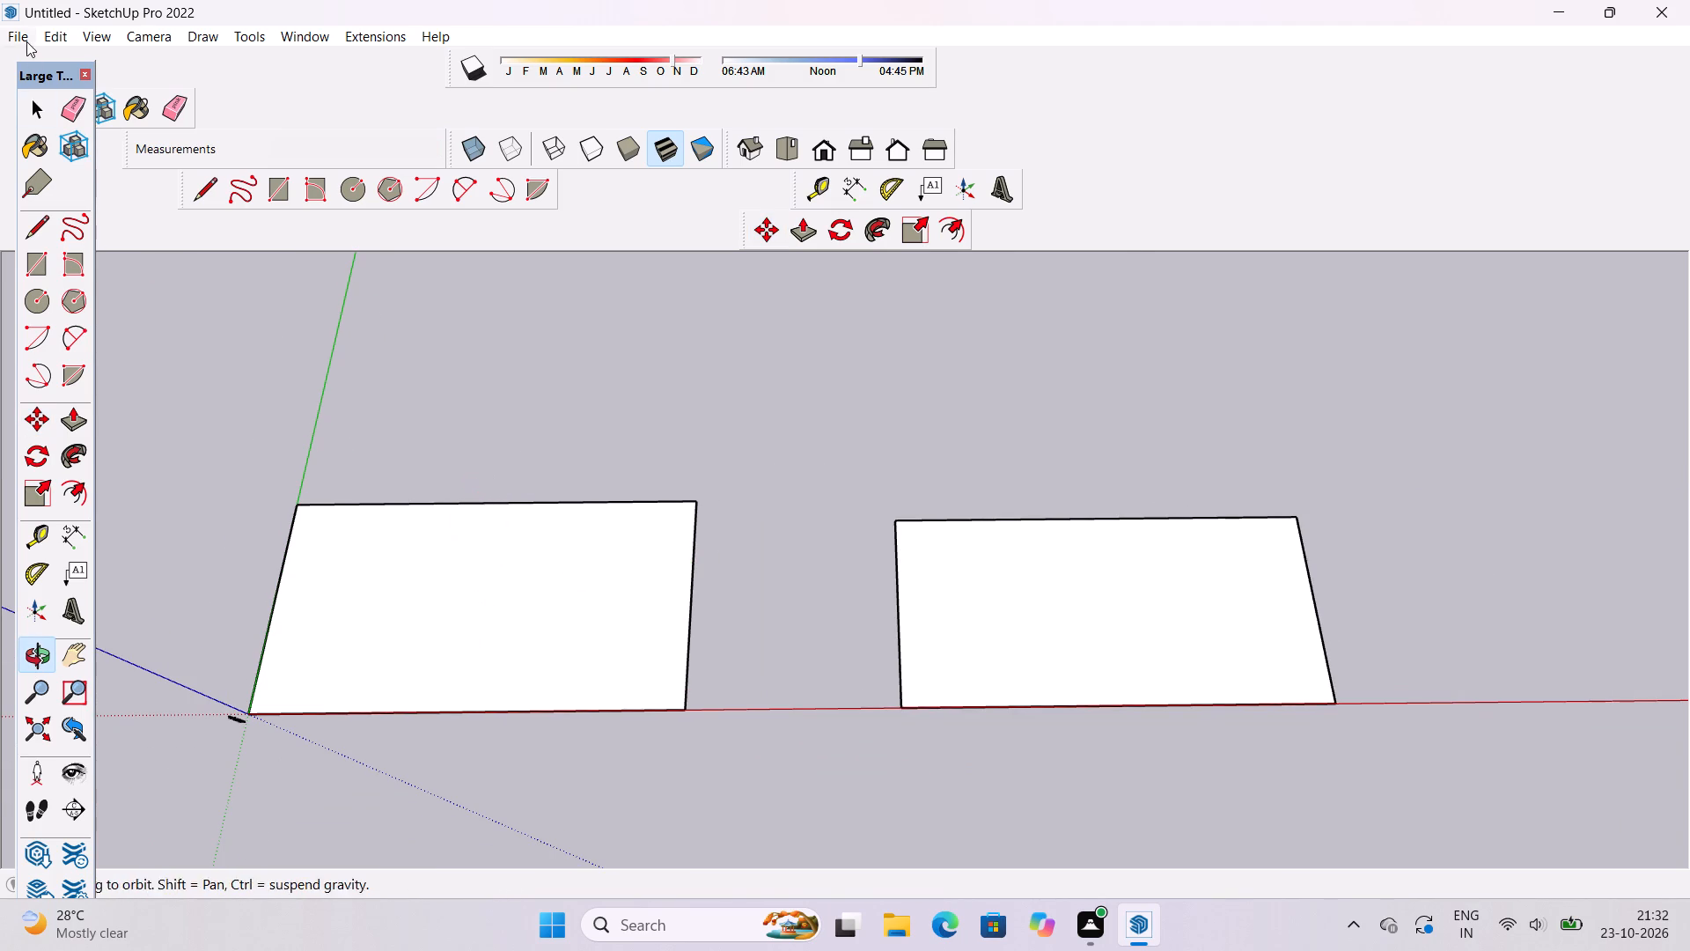
left_click(38, 414)
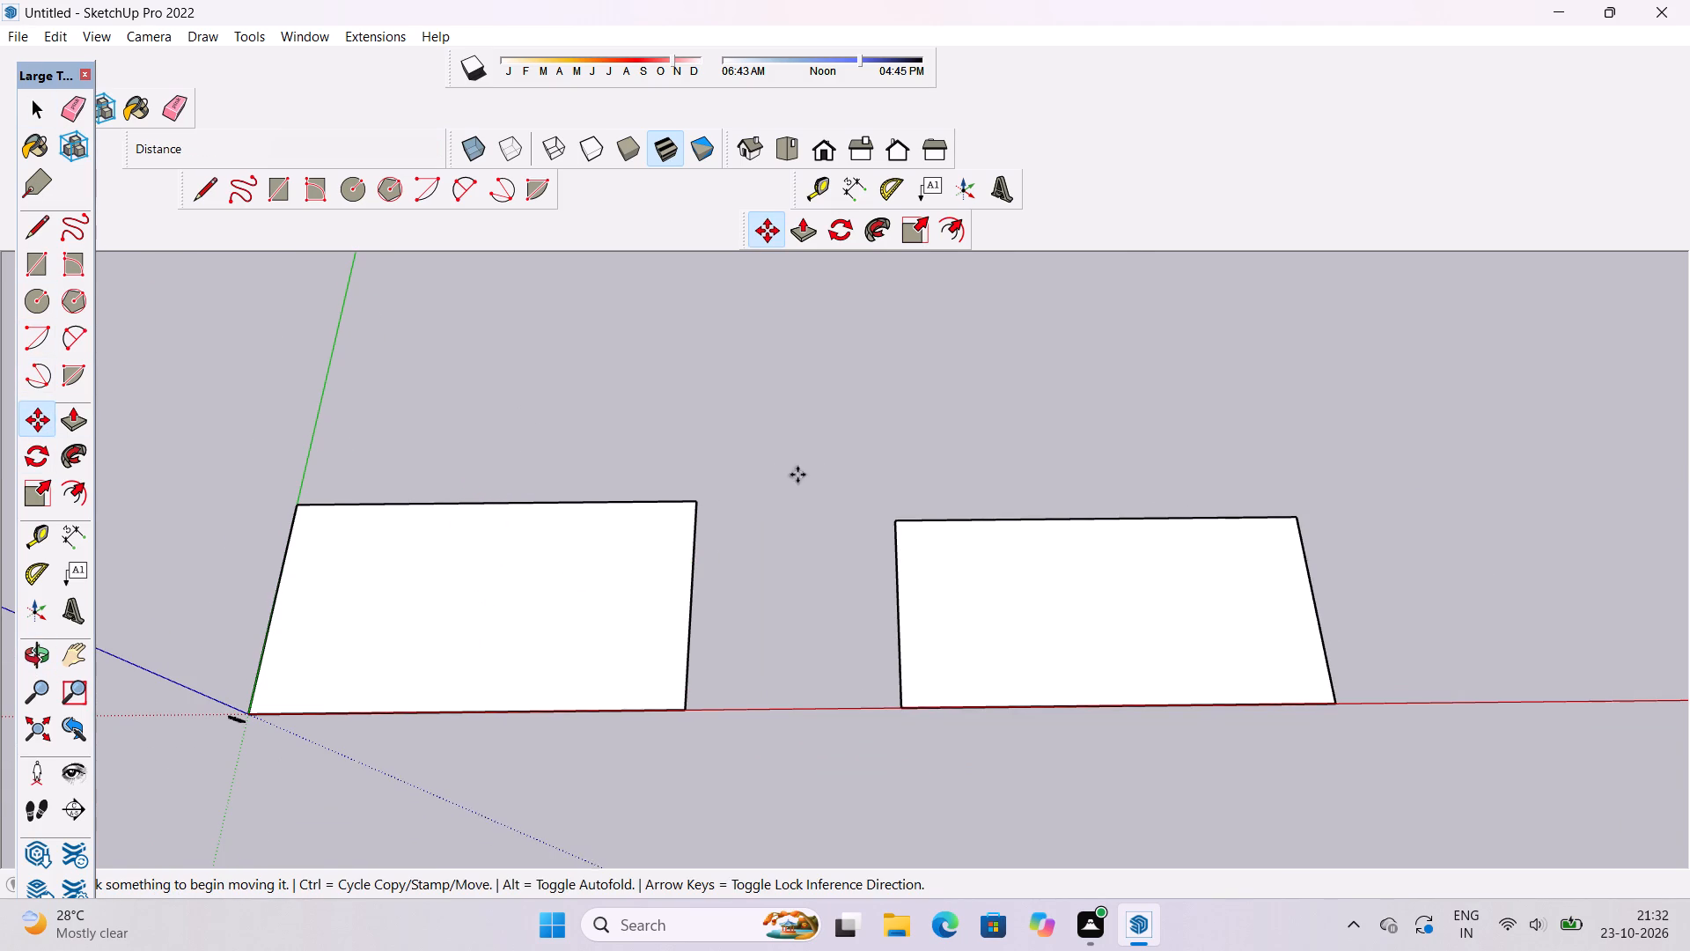
left_click(693, 599)
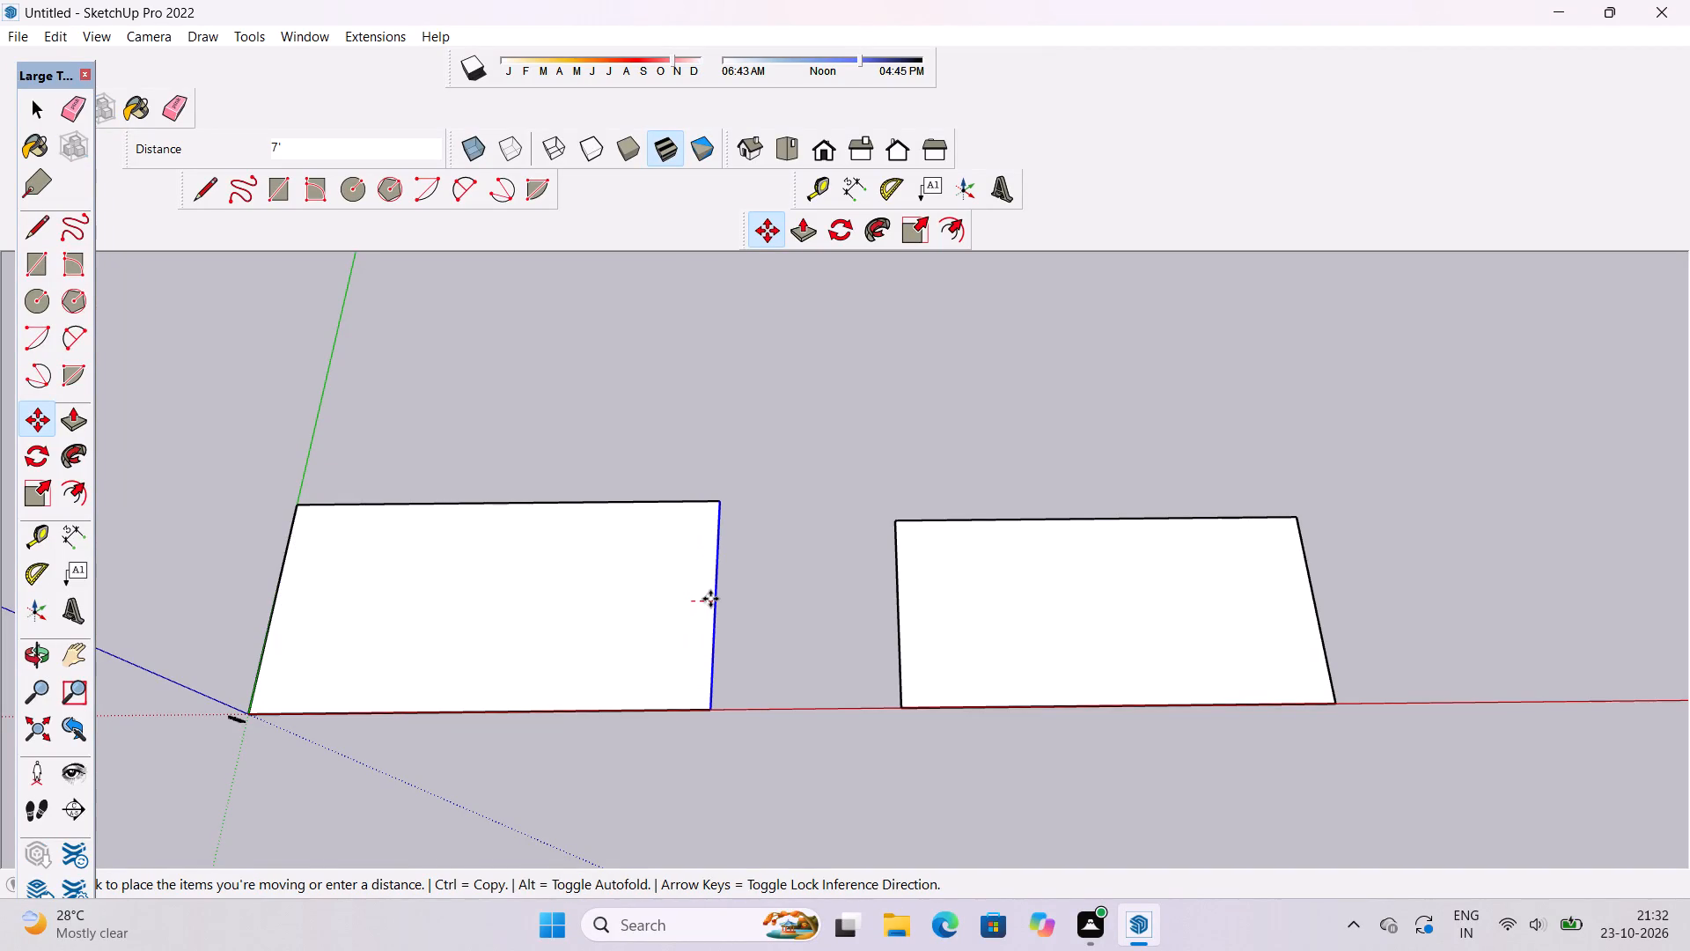
key("1")
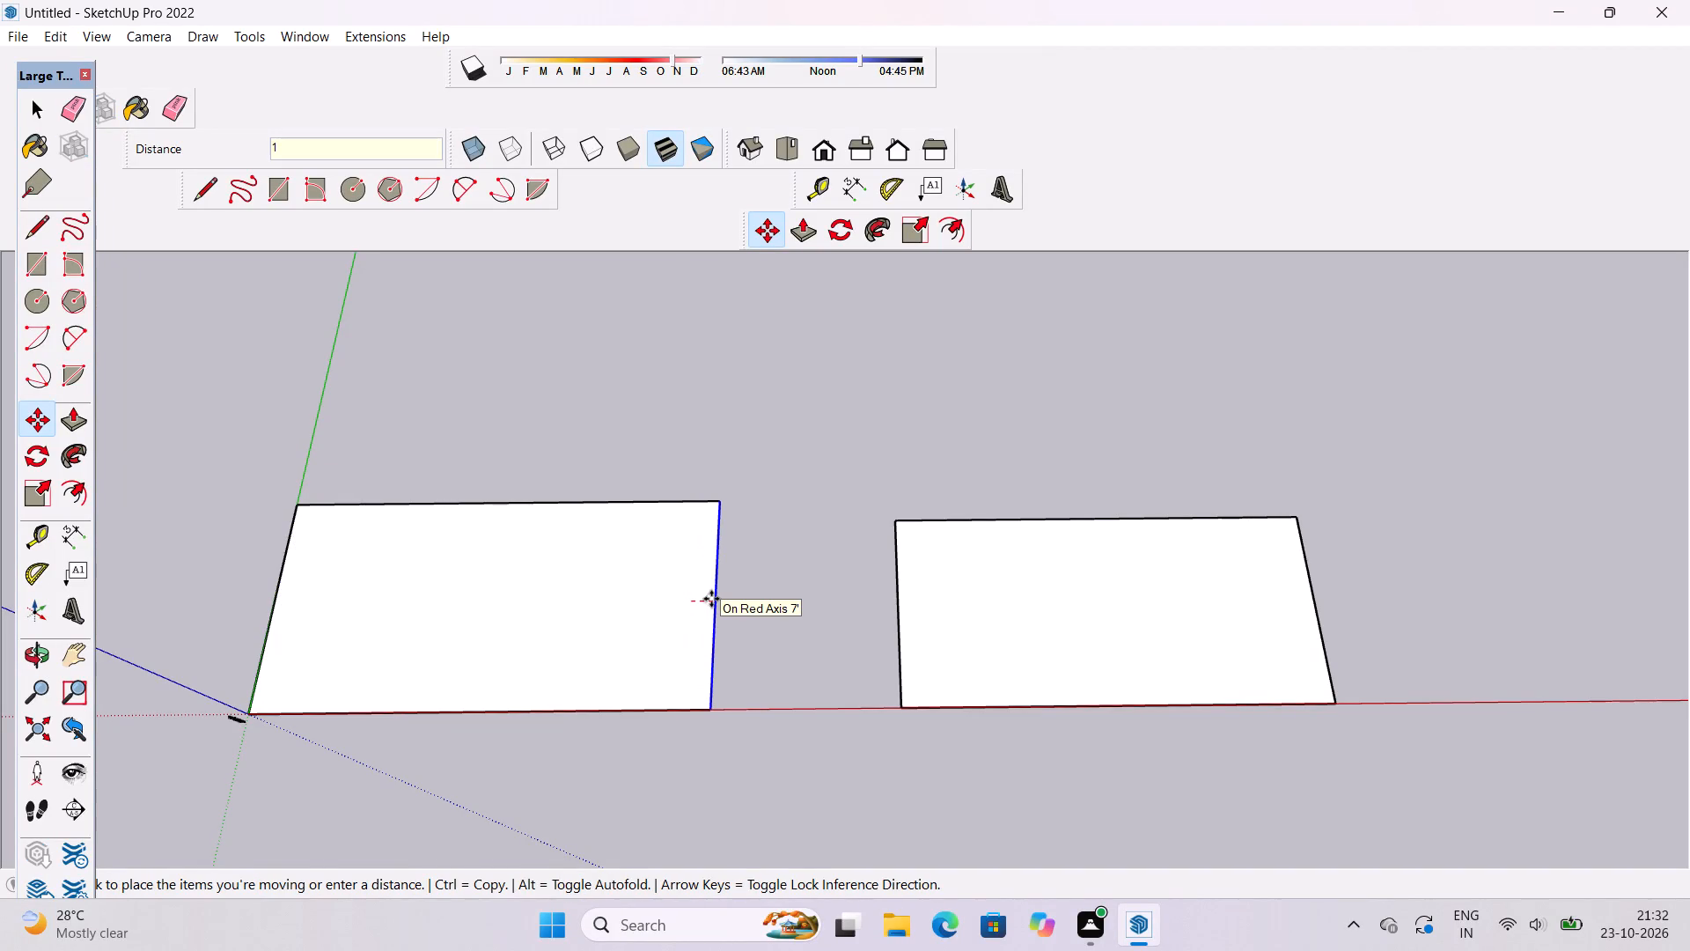
key("0")
key("apostrophe")
key("Return")
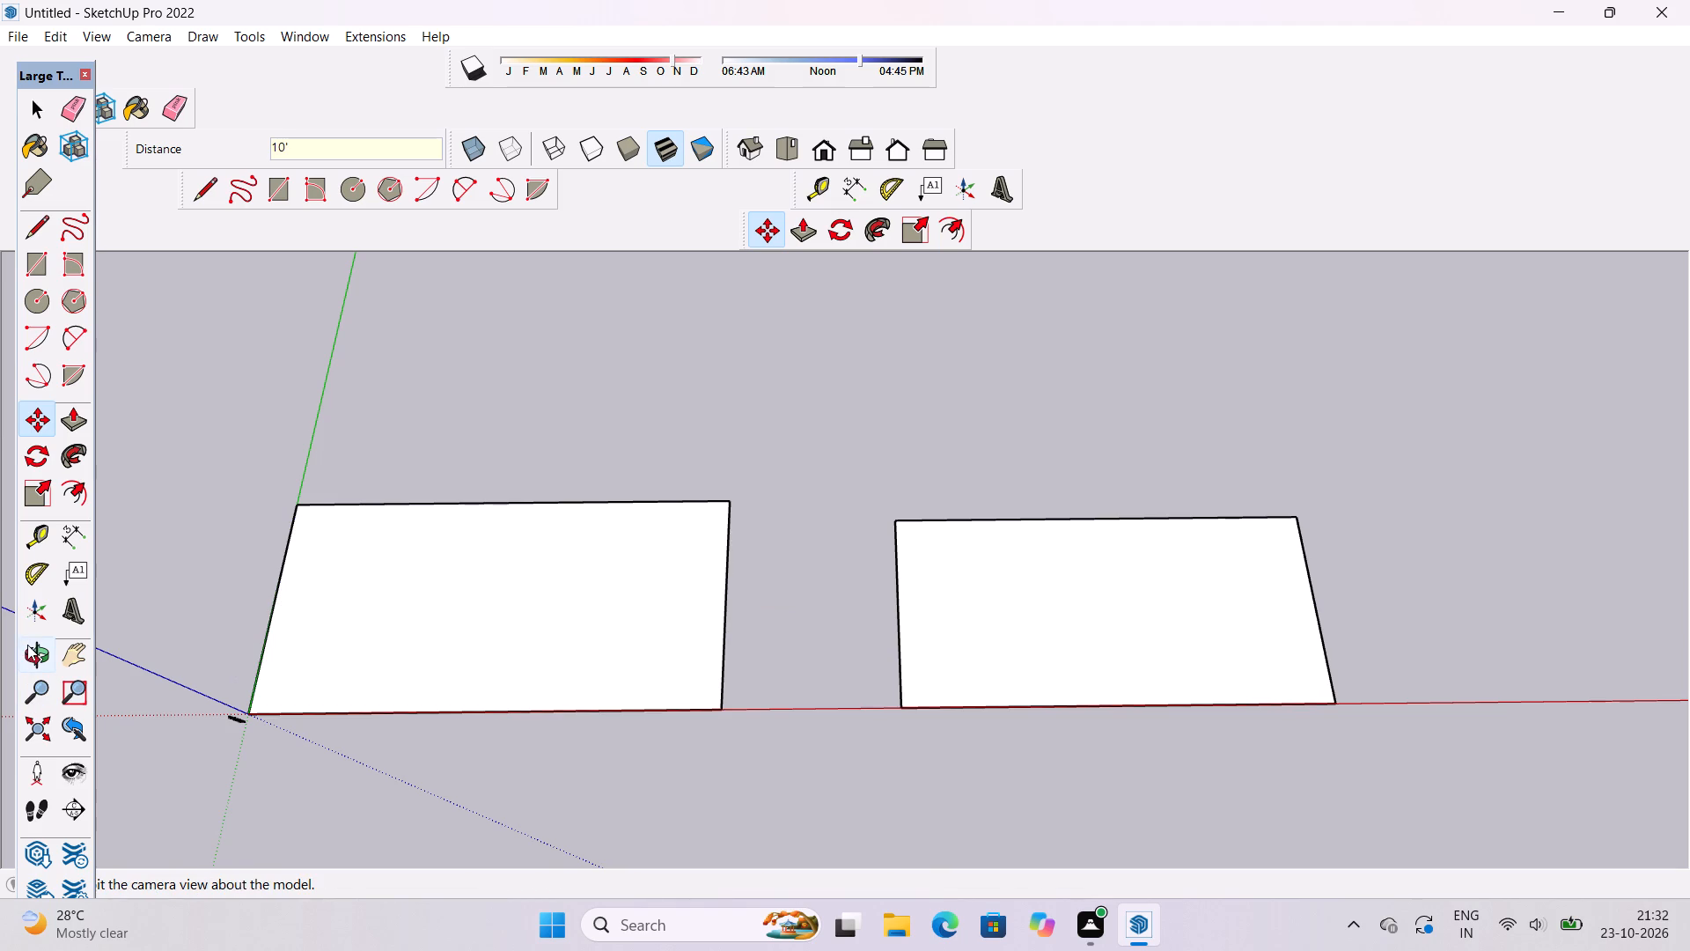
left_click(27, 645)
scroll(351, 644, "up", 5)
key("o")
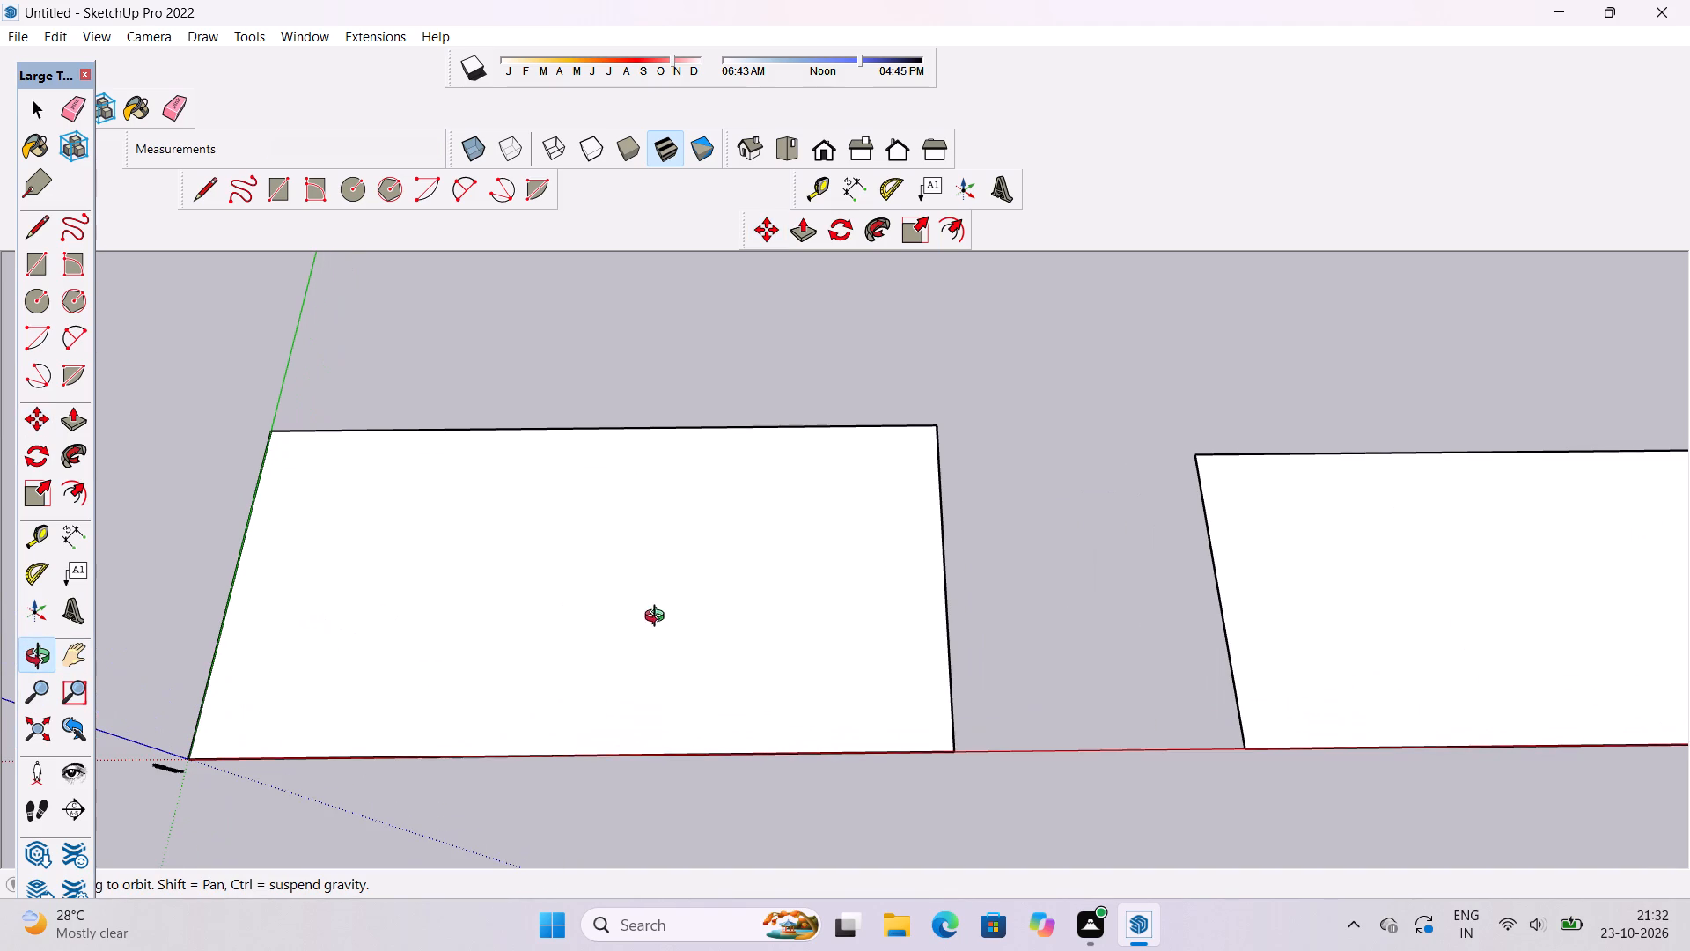
Push/Pull the original rectangle's face up 1' to make a thin slab.
left_click_drag(403, 683, 462, 664, "shift")
key("p")
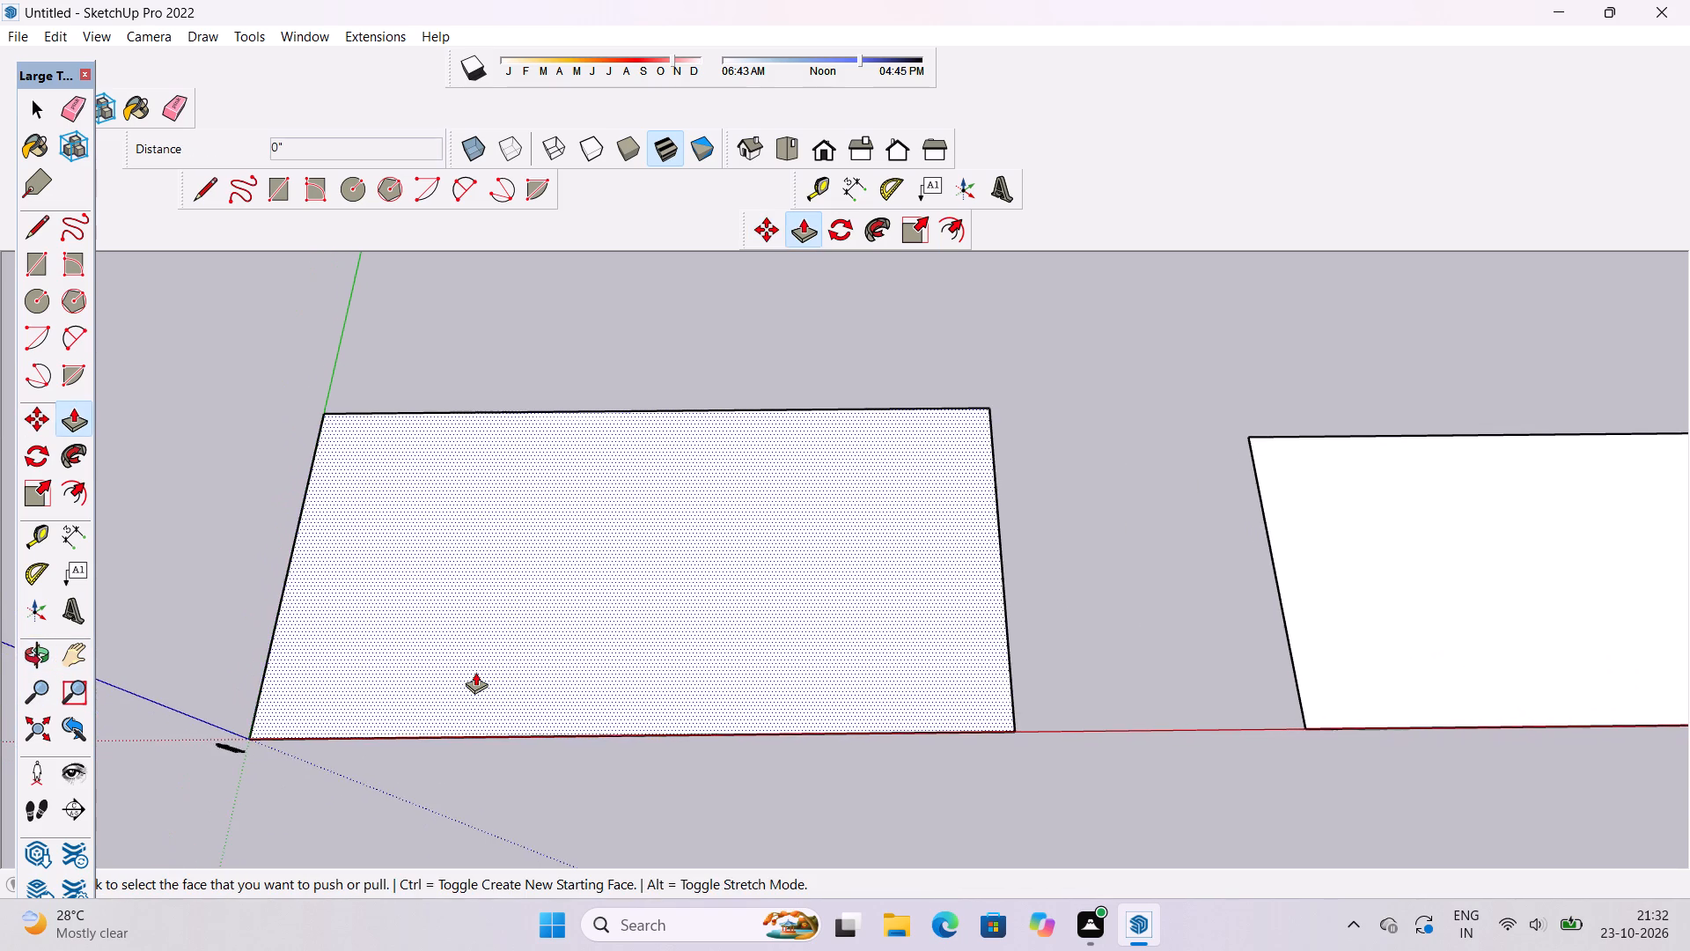
scroll(484, 682, "up", 4)
left_click(484, 682)
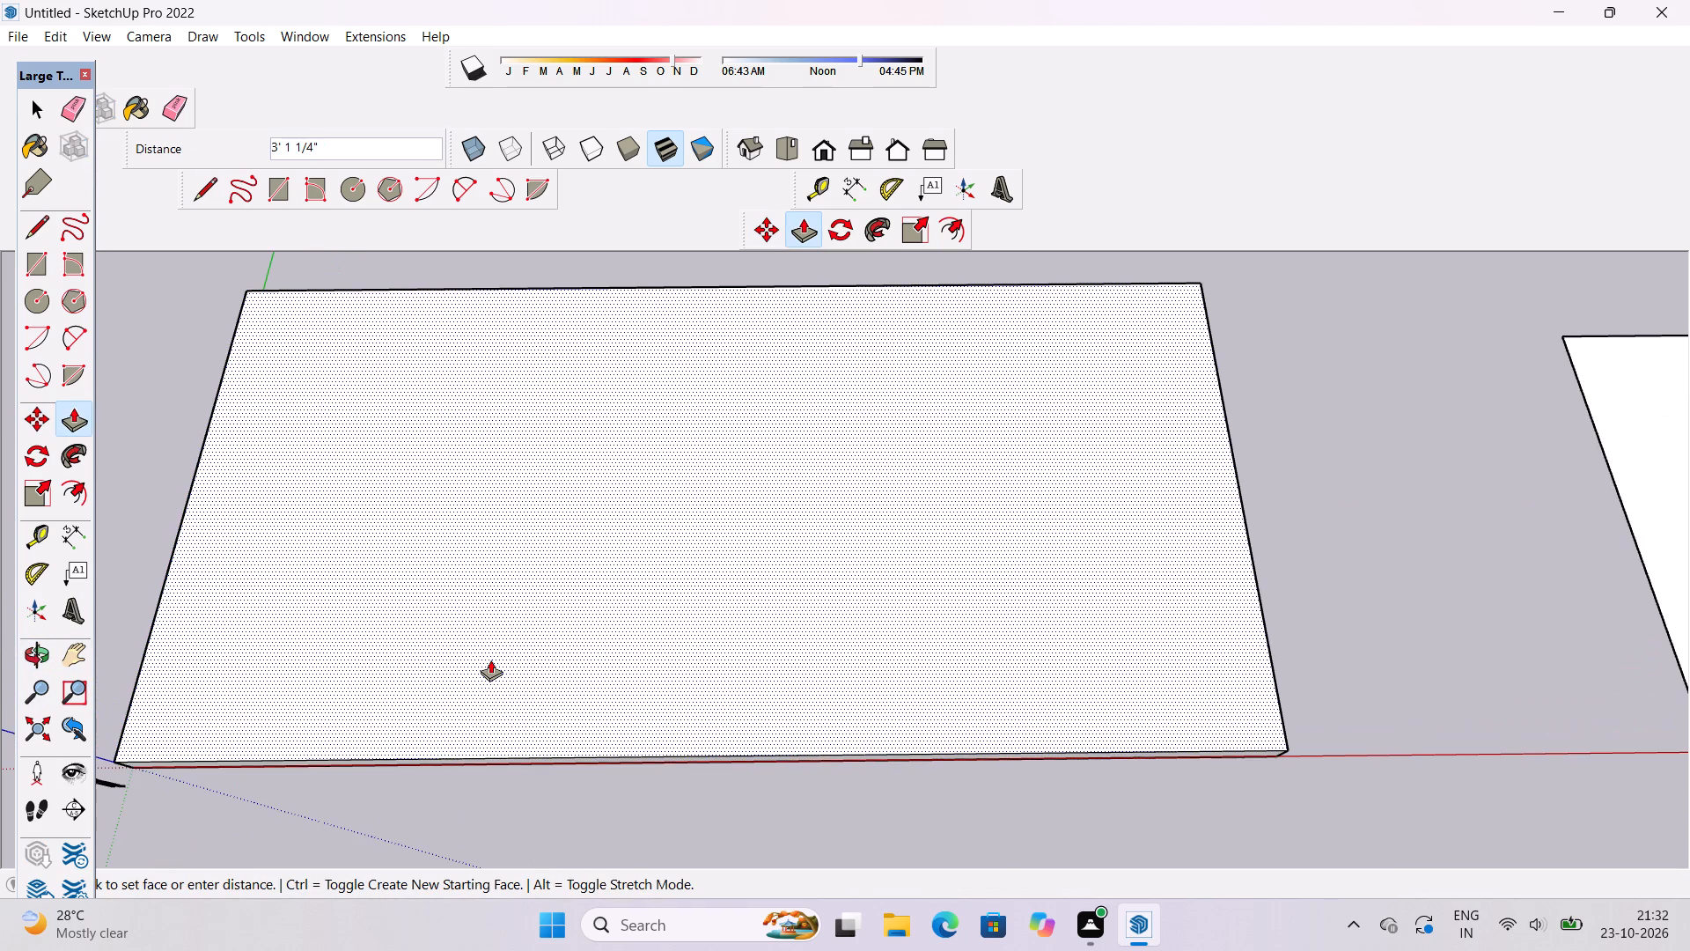
type("1'")
key("Return")
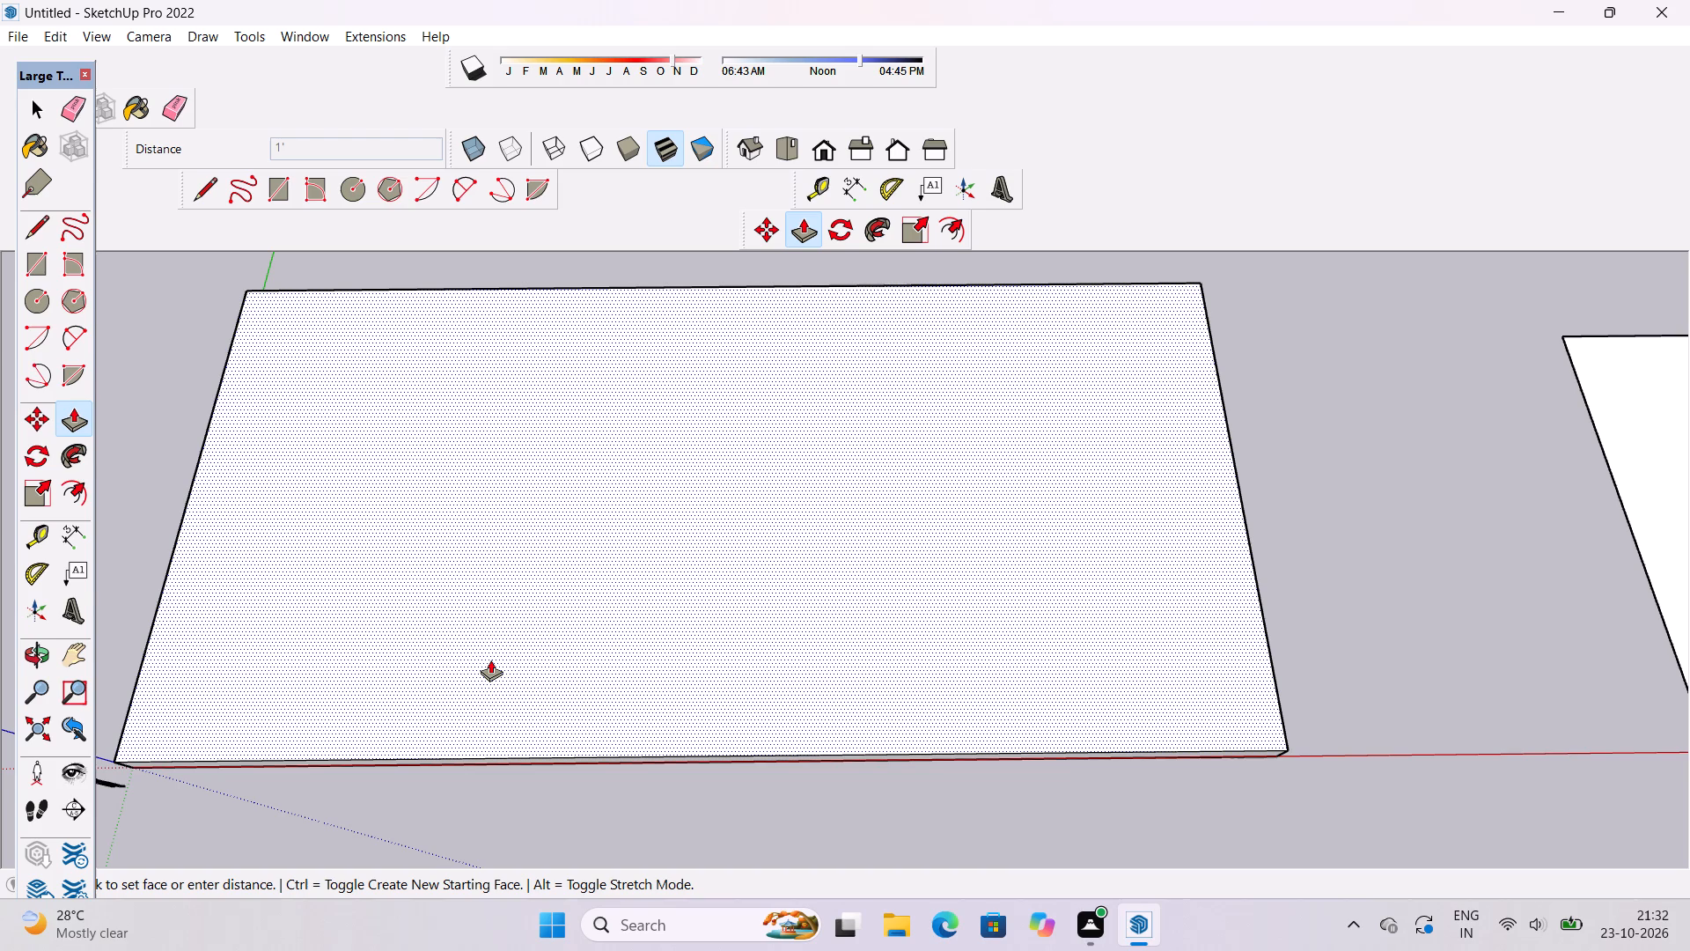
Examine the slab and the flat rectangle copy beside it from several angles and distances.
key("o")
left_click_drag(482, 704, 415, 546)
left_click_drag(623, 525, 648, 598)
scroll(649, 595, "down", 4)
left_click_drag(649, 595, 730, 657)
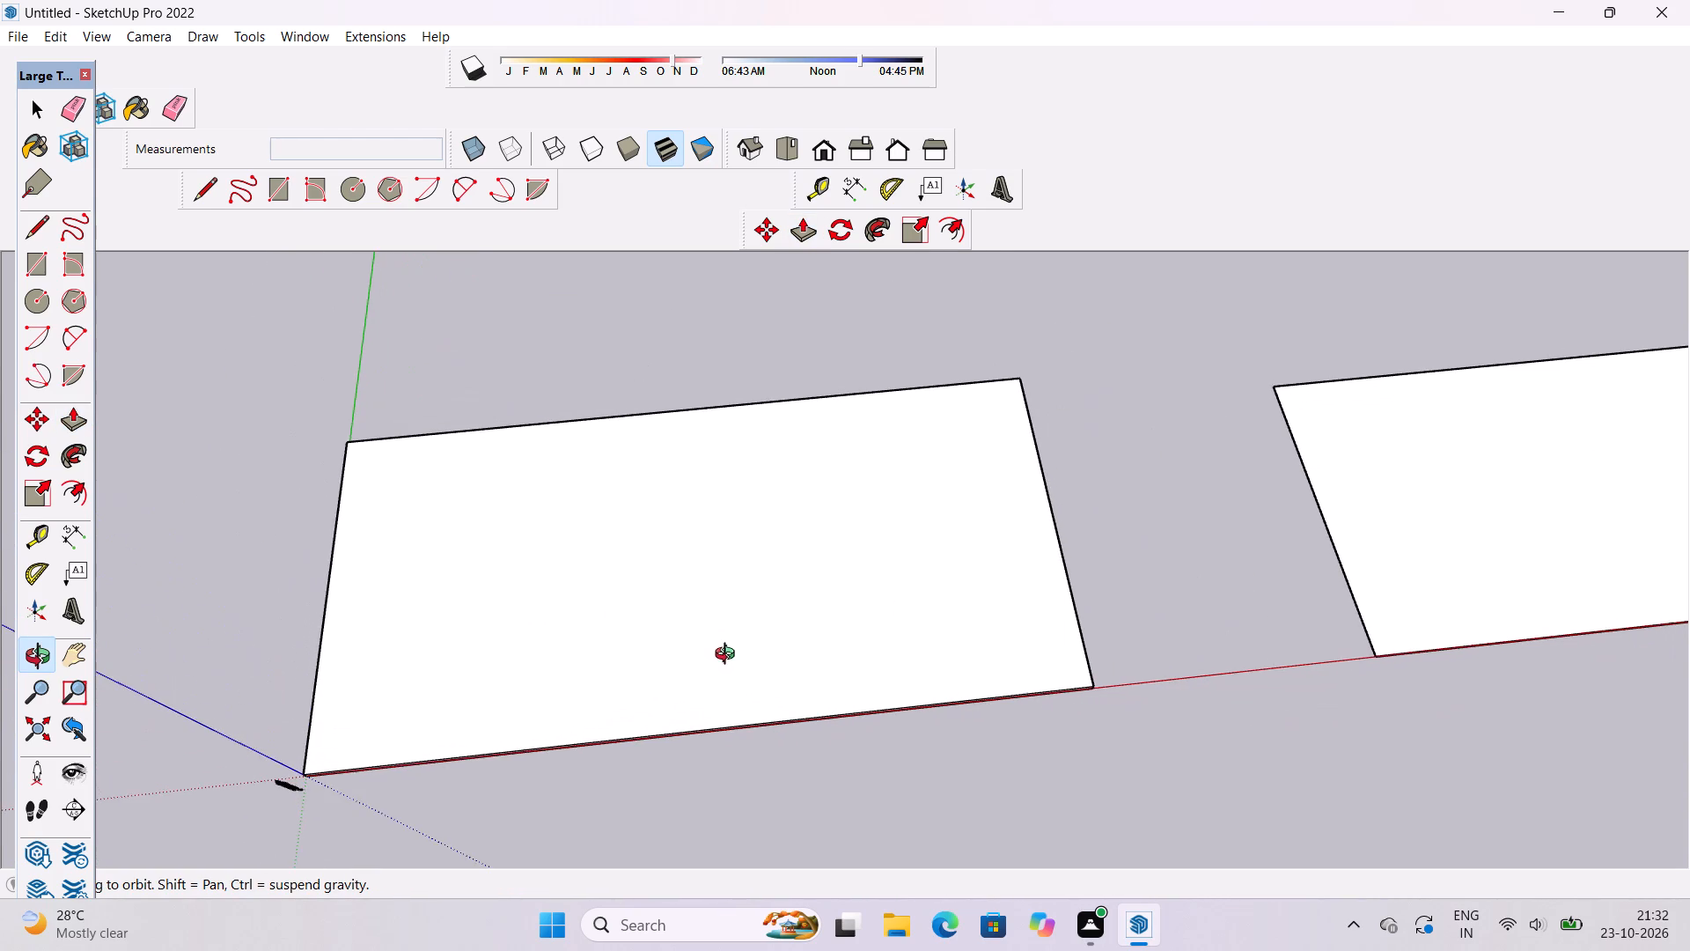
left_click_drag(729, 650, 718, 648, "shift")
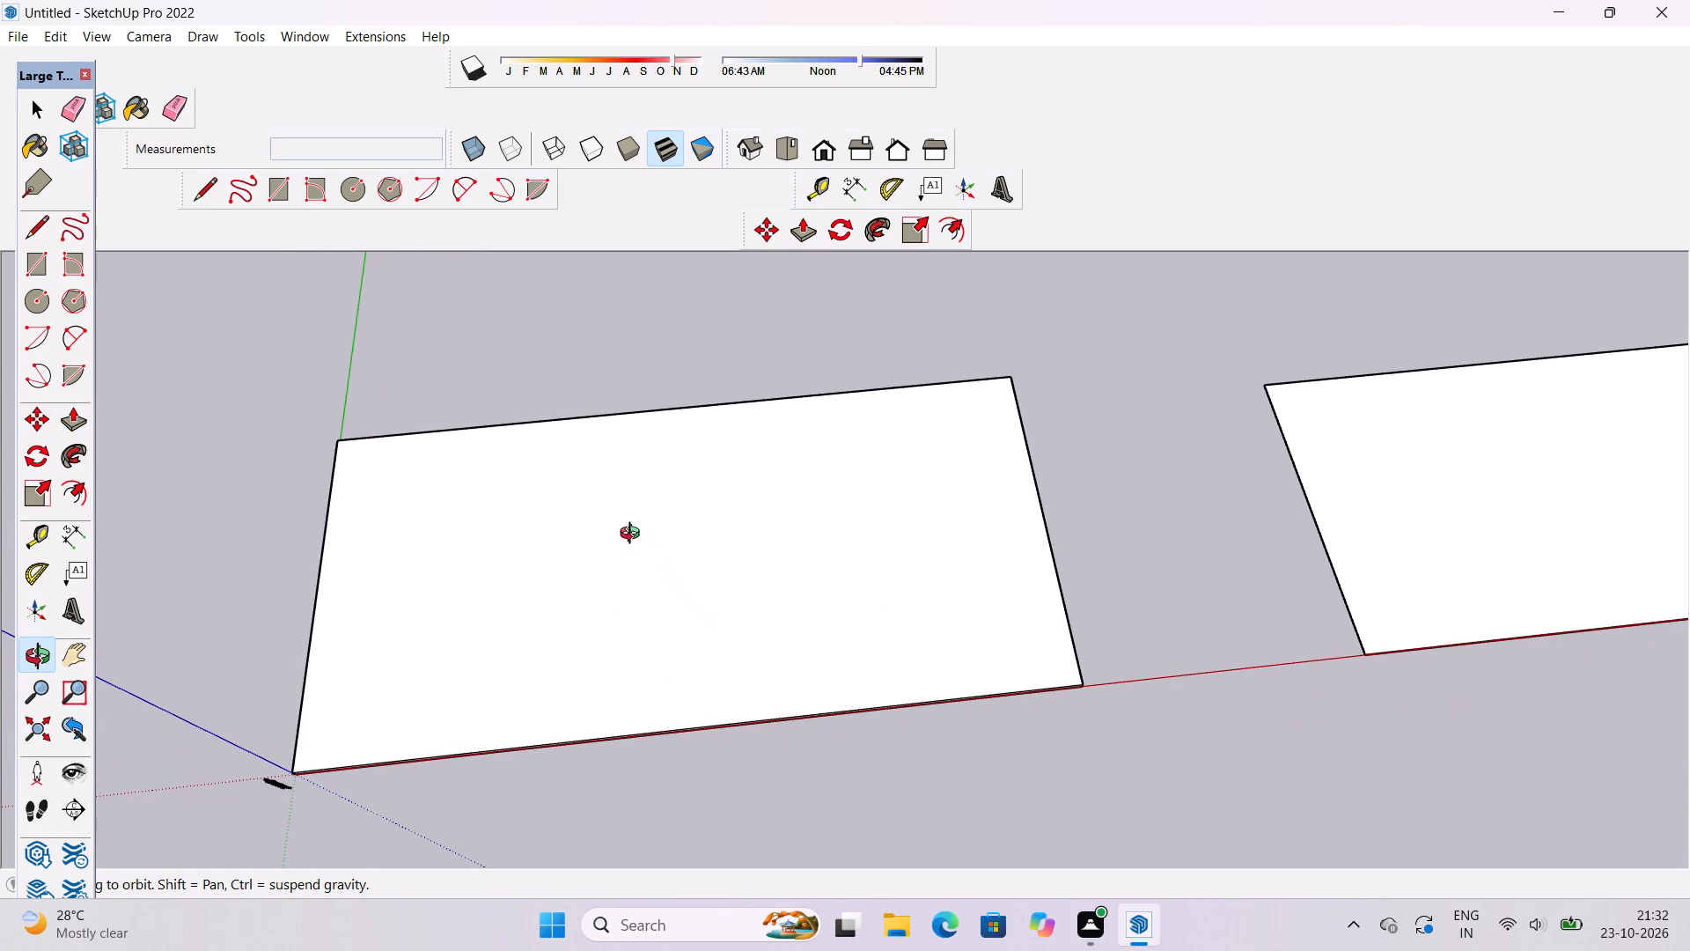
scroll(634, 535, "up", 2)
scroll(665, 445, "down", 5)
left_click_drag(674, 585, 621, 558)
left_click_drag(607, 552, 615, 577)
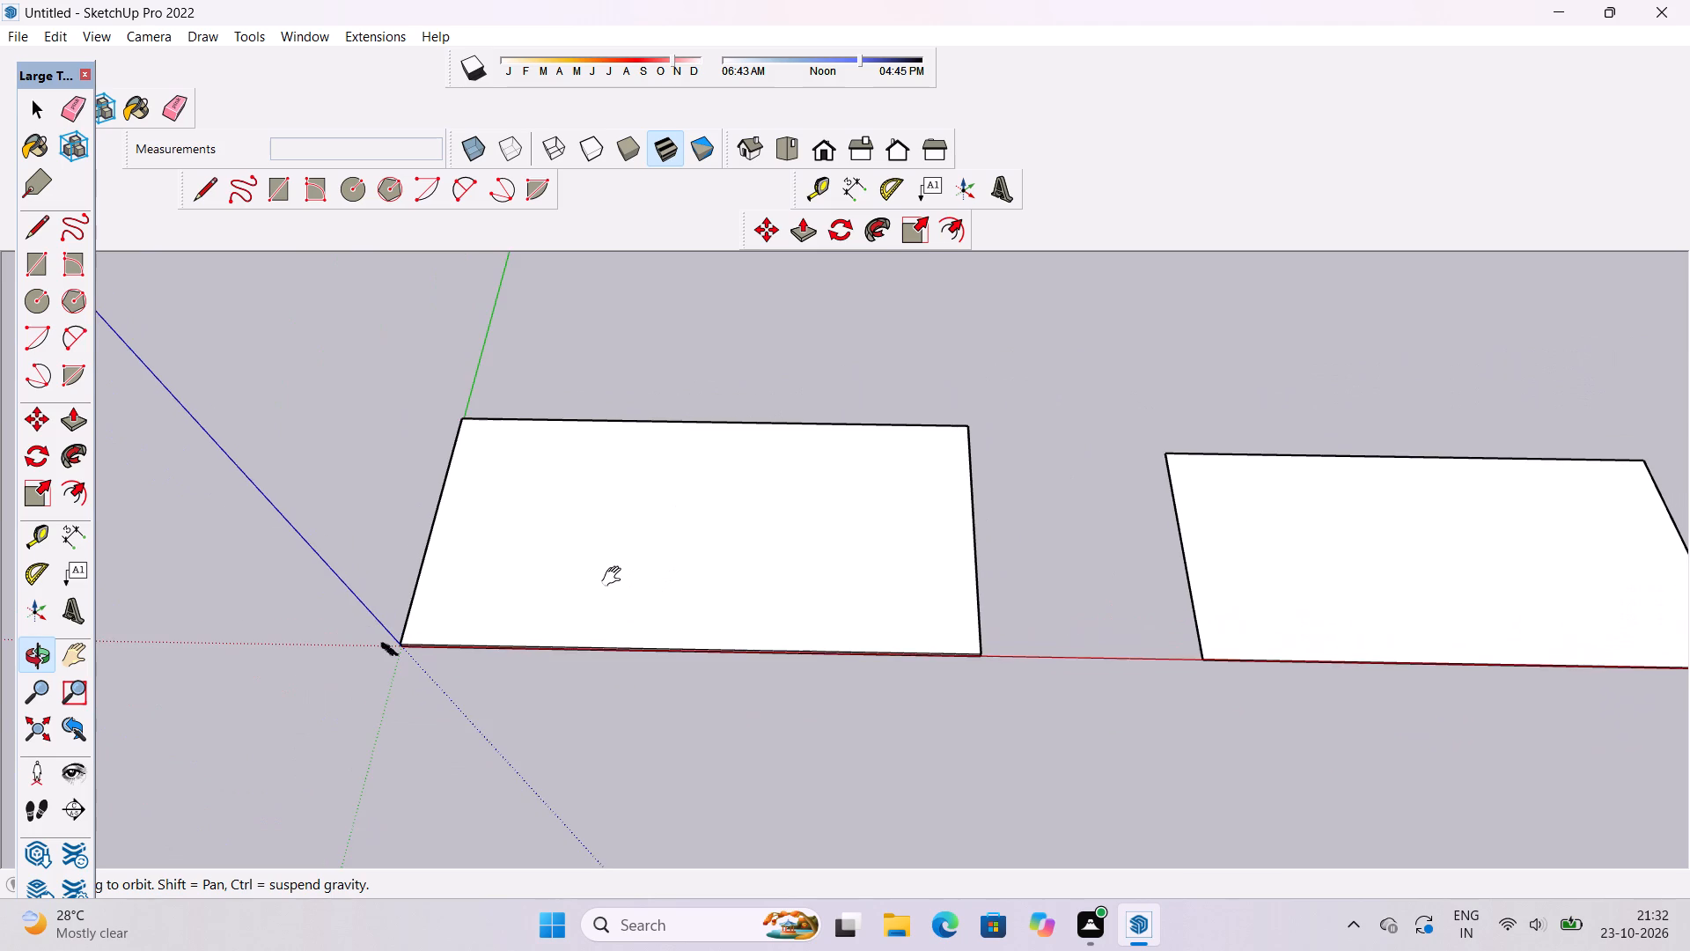
left_click_drag(638, 559, 642, 549)
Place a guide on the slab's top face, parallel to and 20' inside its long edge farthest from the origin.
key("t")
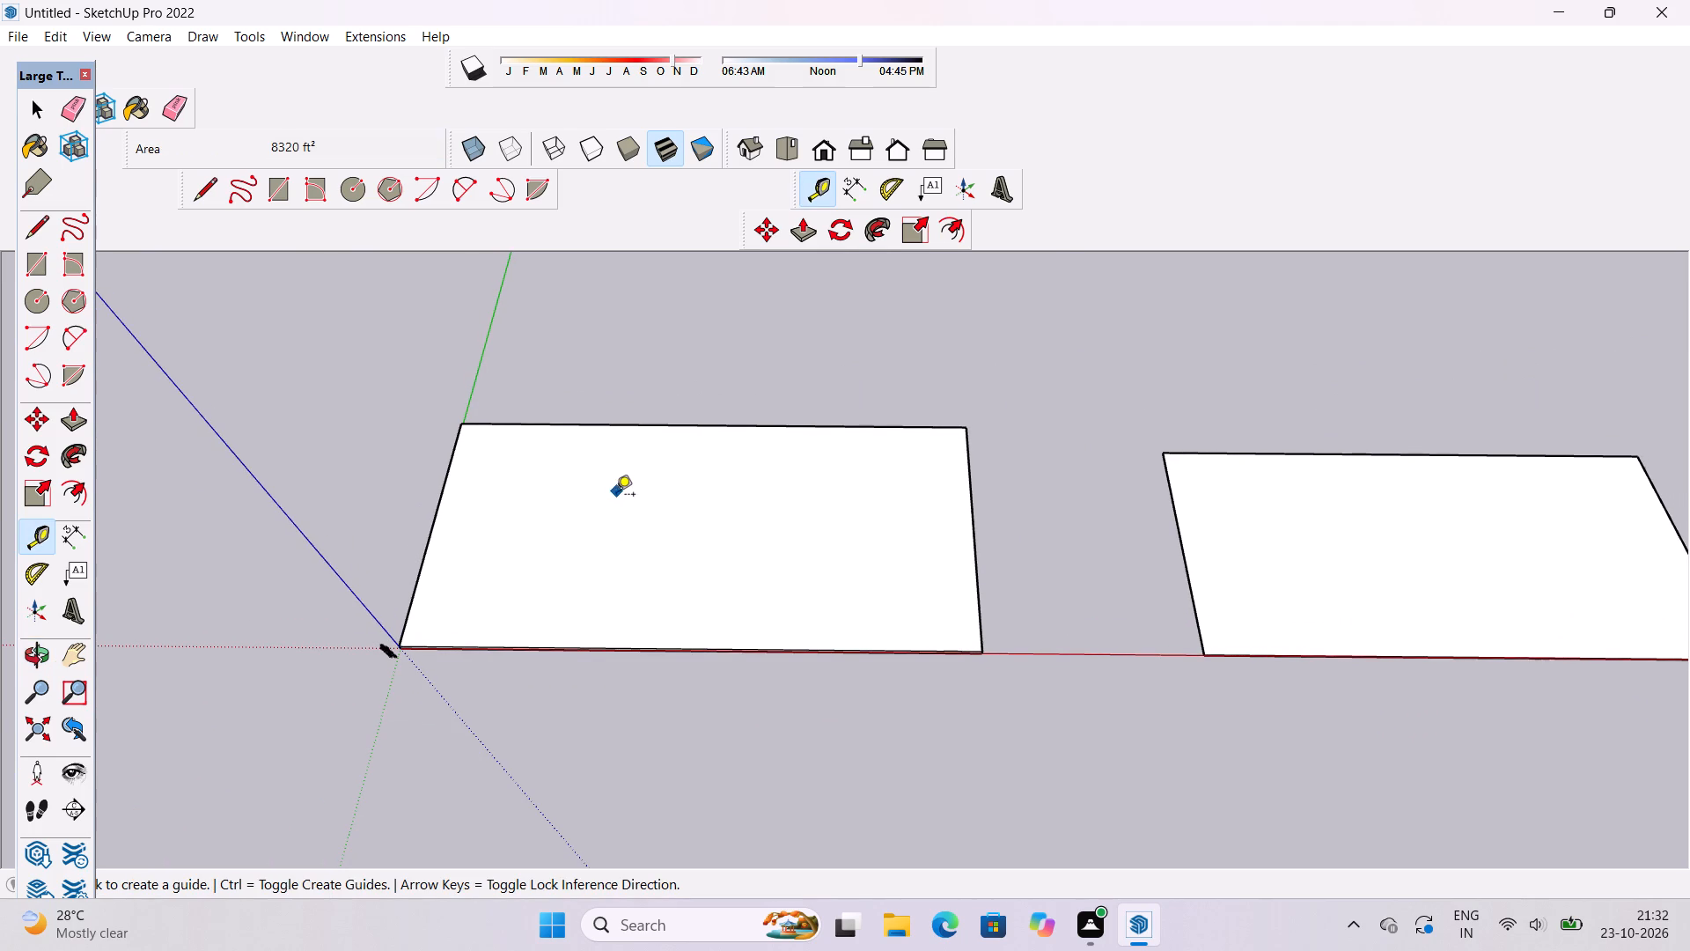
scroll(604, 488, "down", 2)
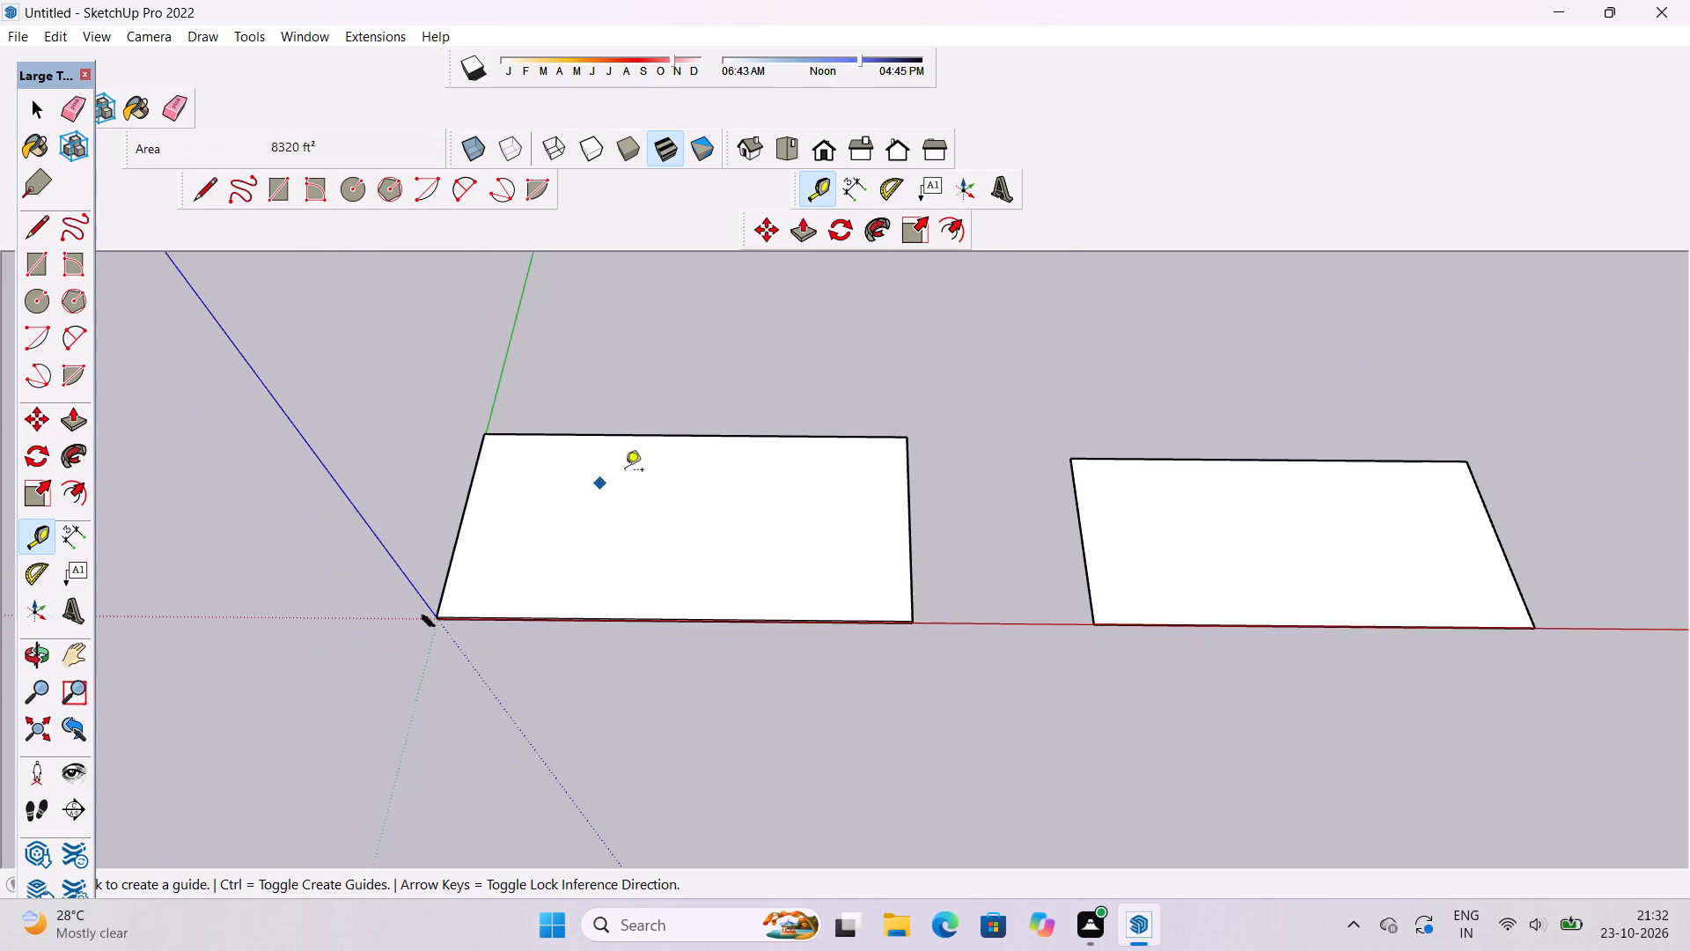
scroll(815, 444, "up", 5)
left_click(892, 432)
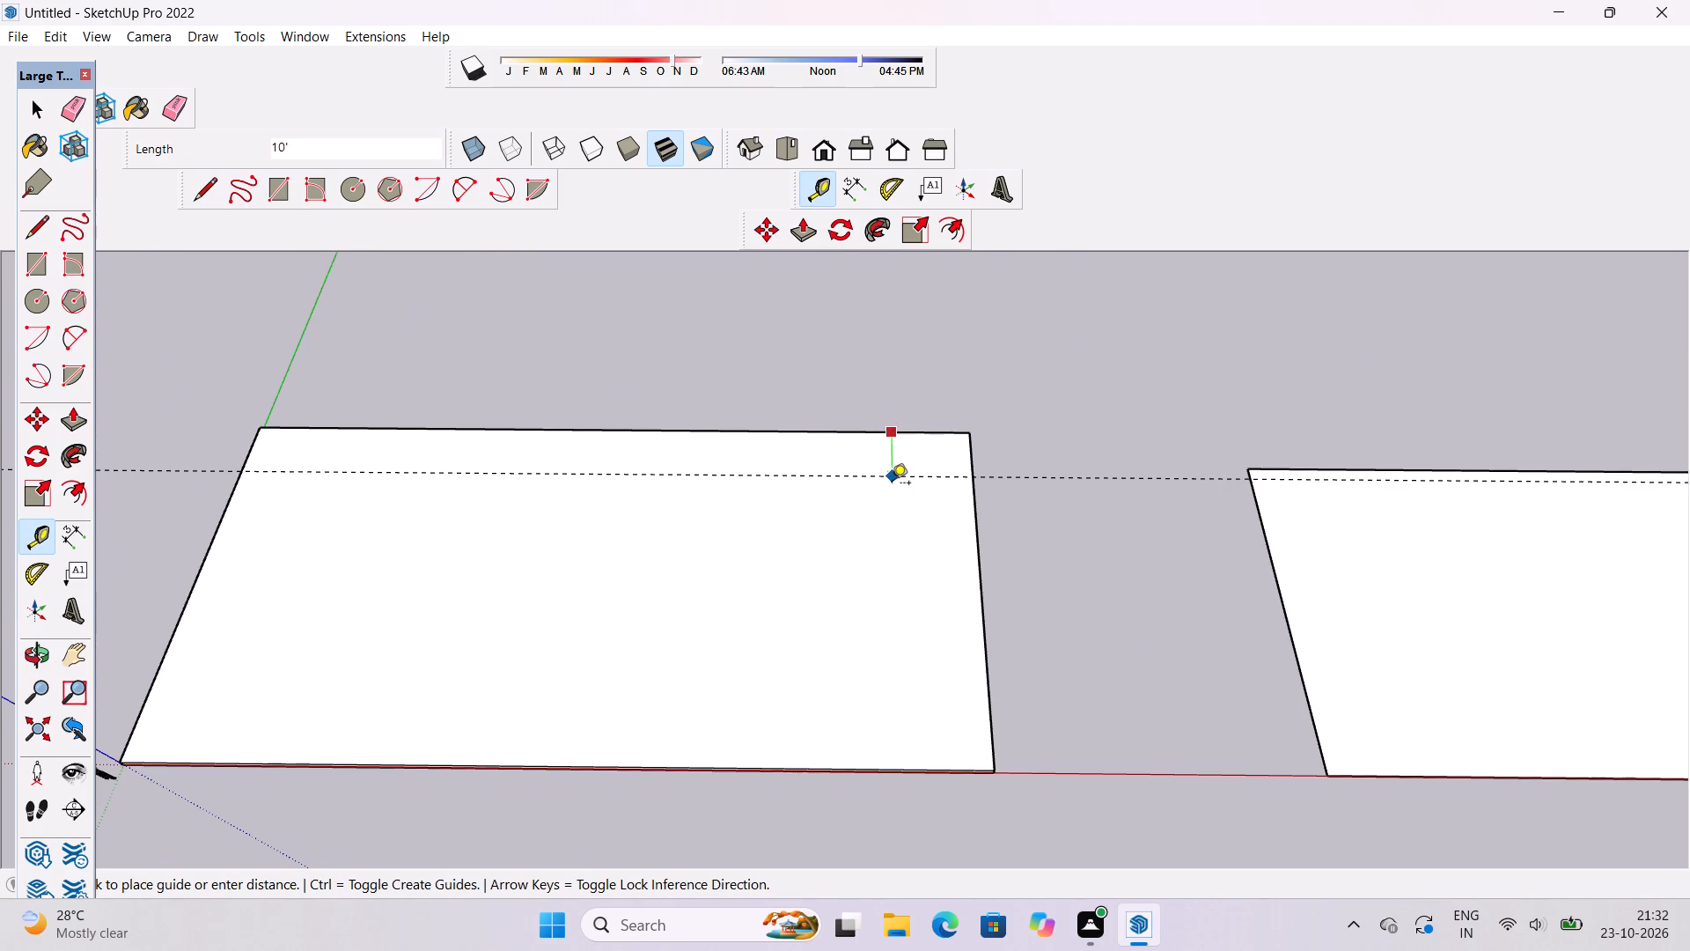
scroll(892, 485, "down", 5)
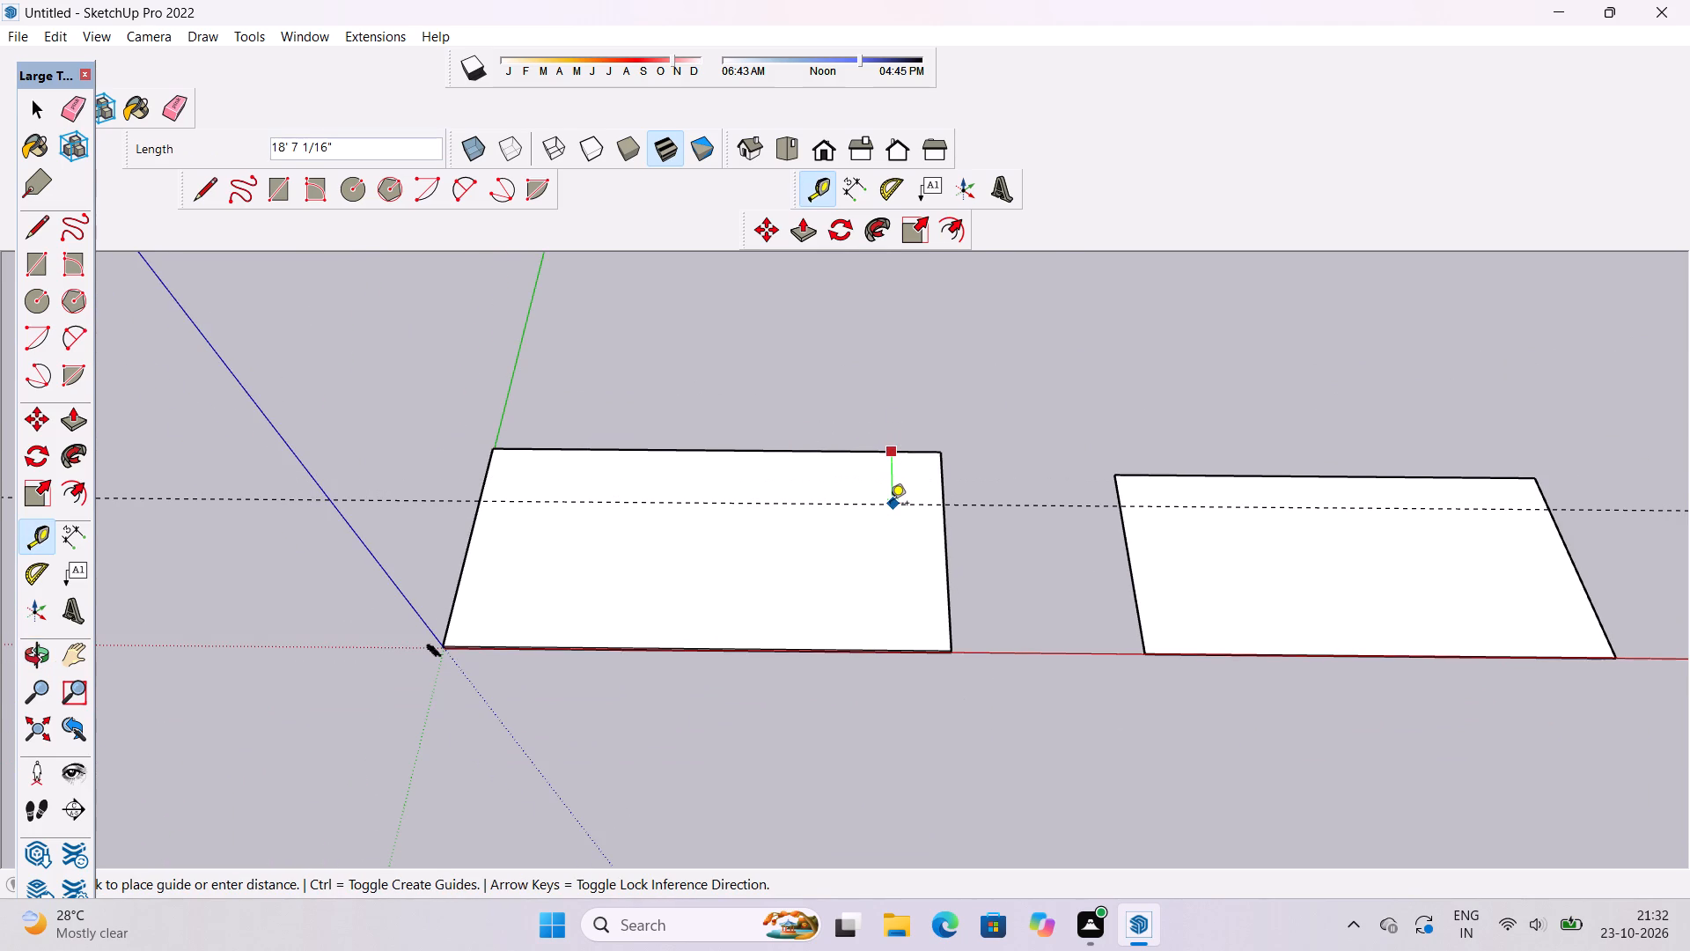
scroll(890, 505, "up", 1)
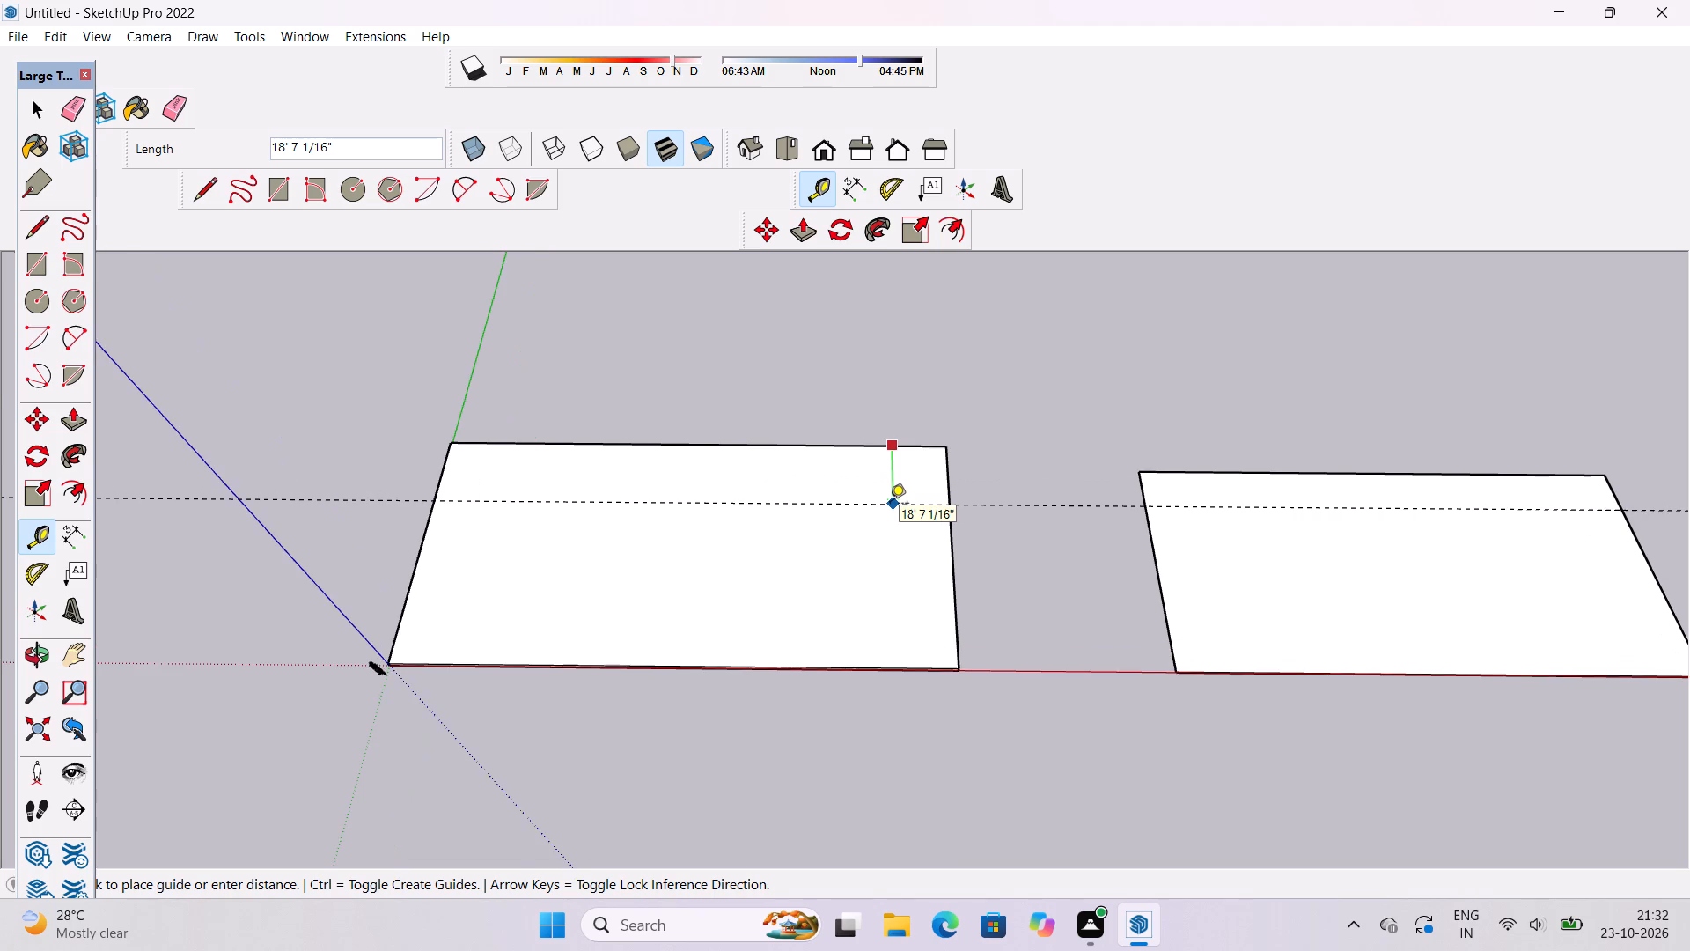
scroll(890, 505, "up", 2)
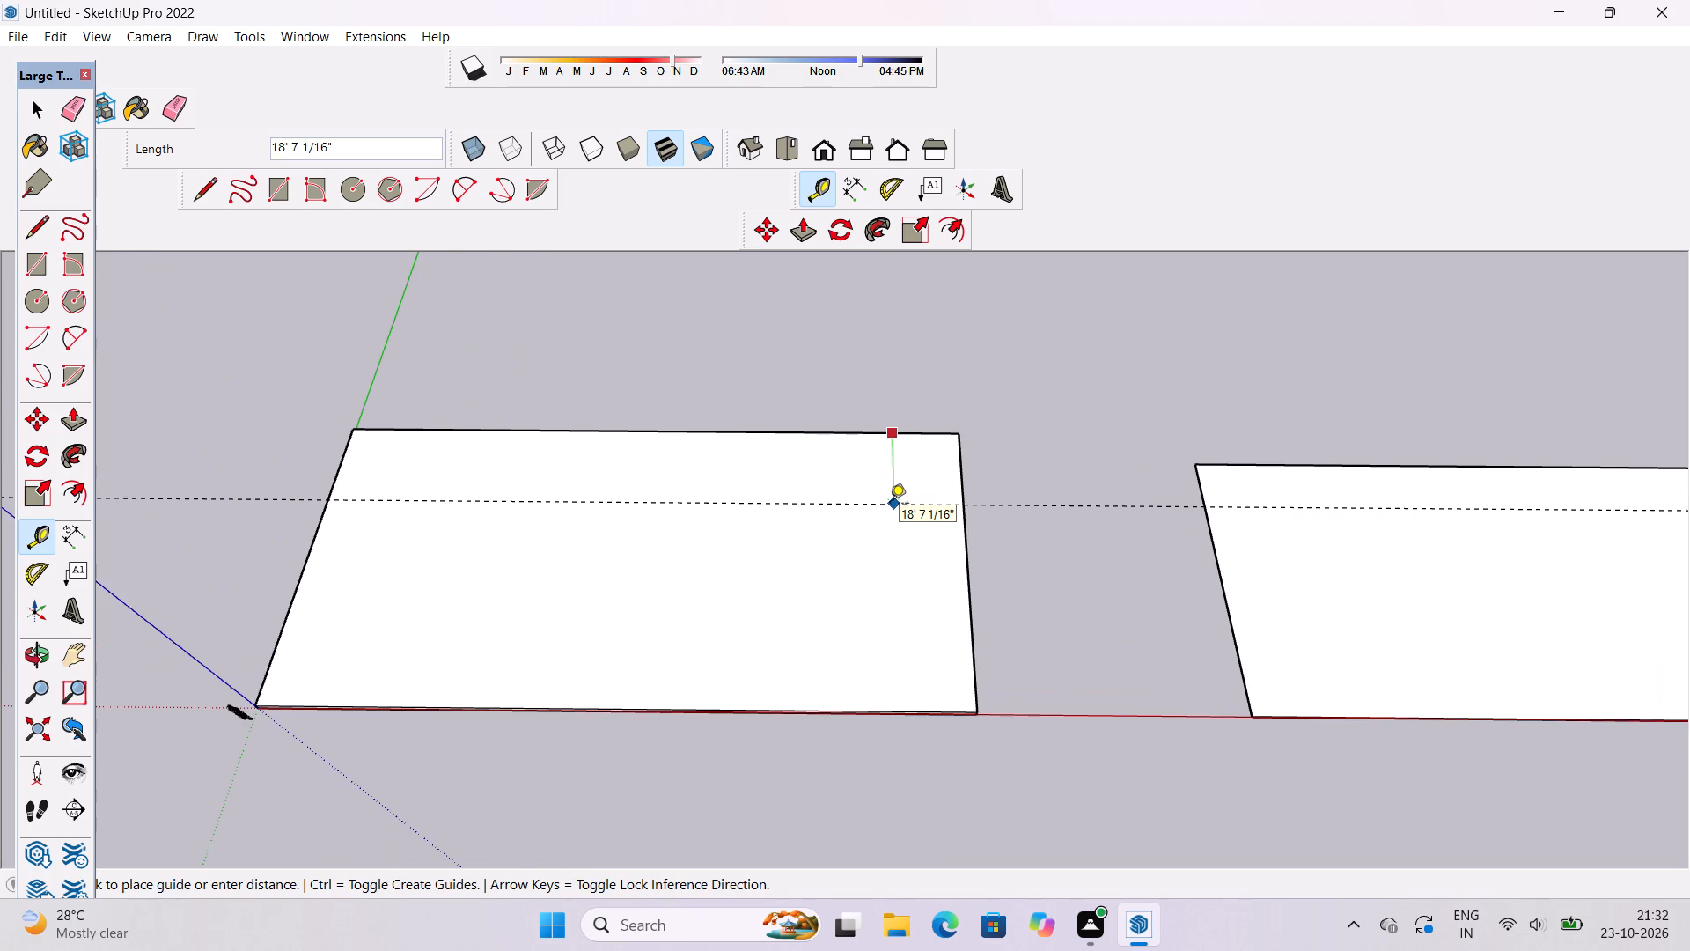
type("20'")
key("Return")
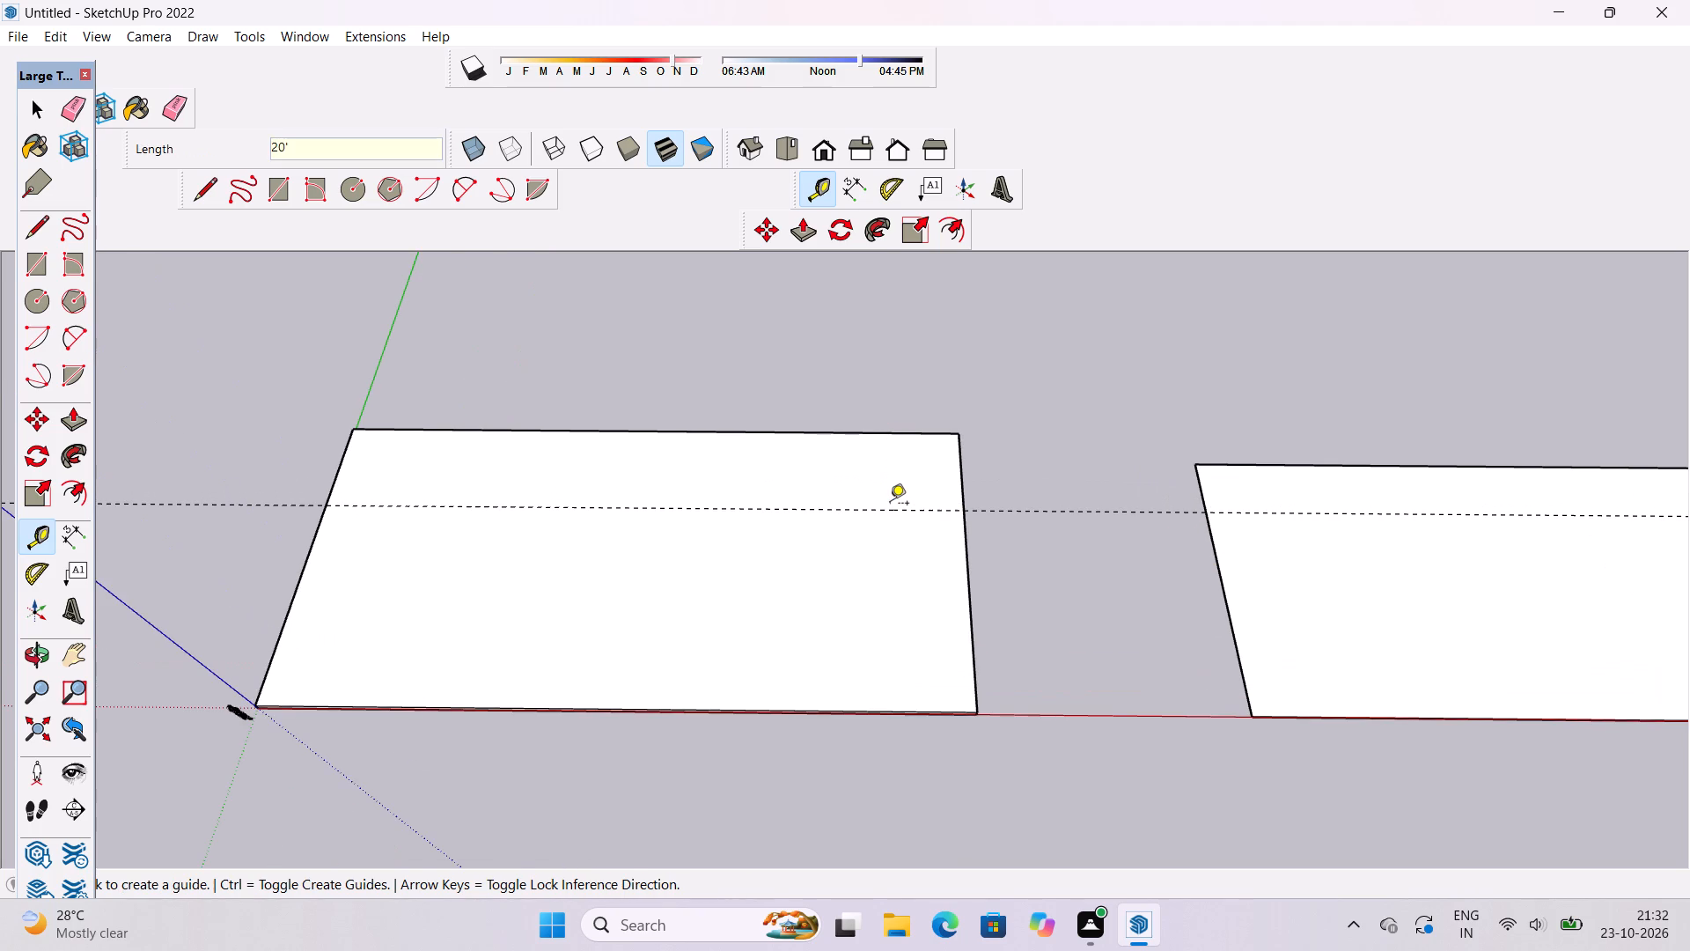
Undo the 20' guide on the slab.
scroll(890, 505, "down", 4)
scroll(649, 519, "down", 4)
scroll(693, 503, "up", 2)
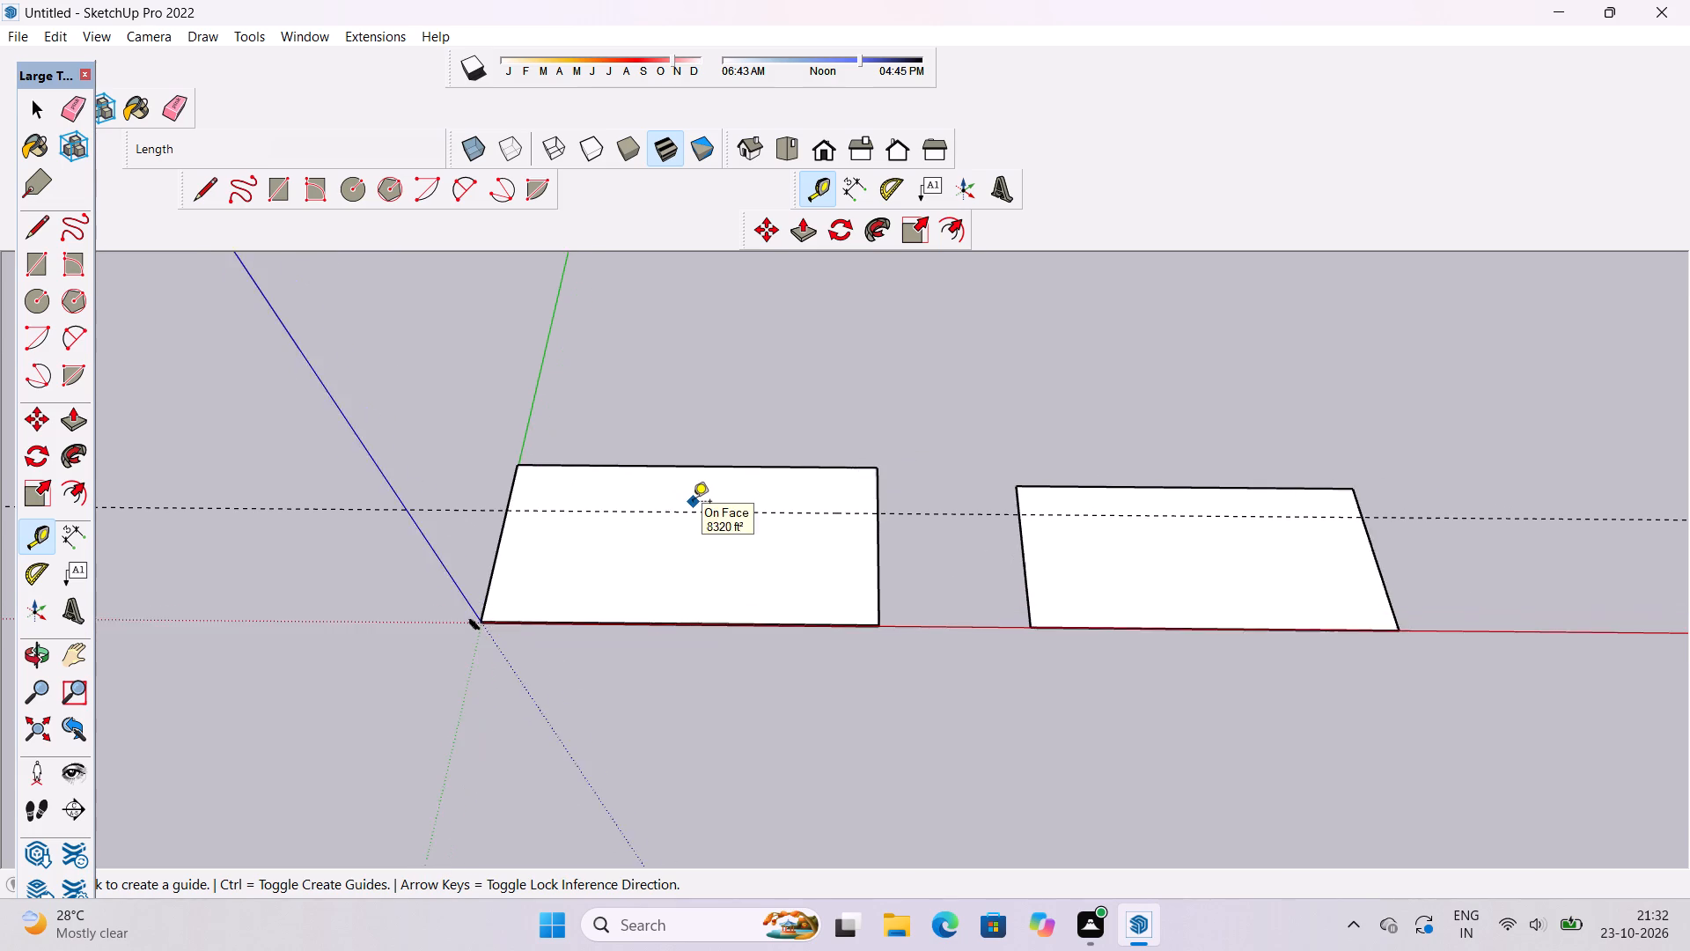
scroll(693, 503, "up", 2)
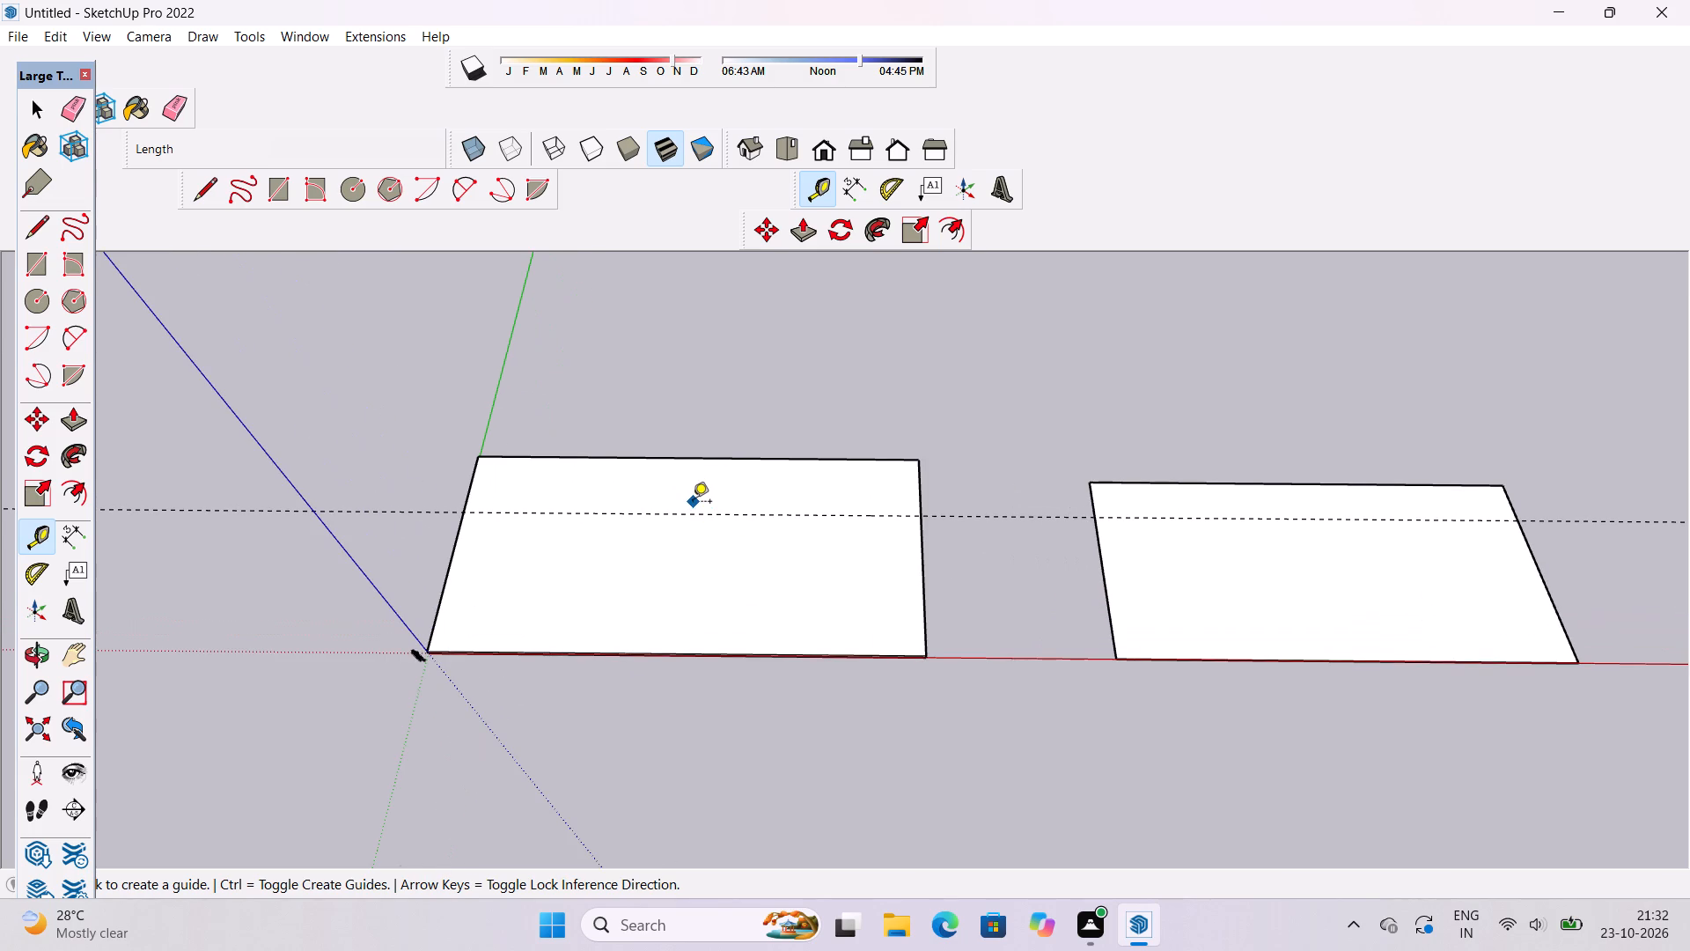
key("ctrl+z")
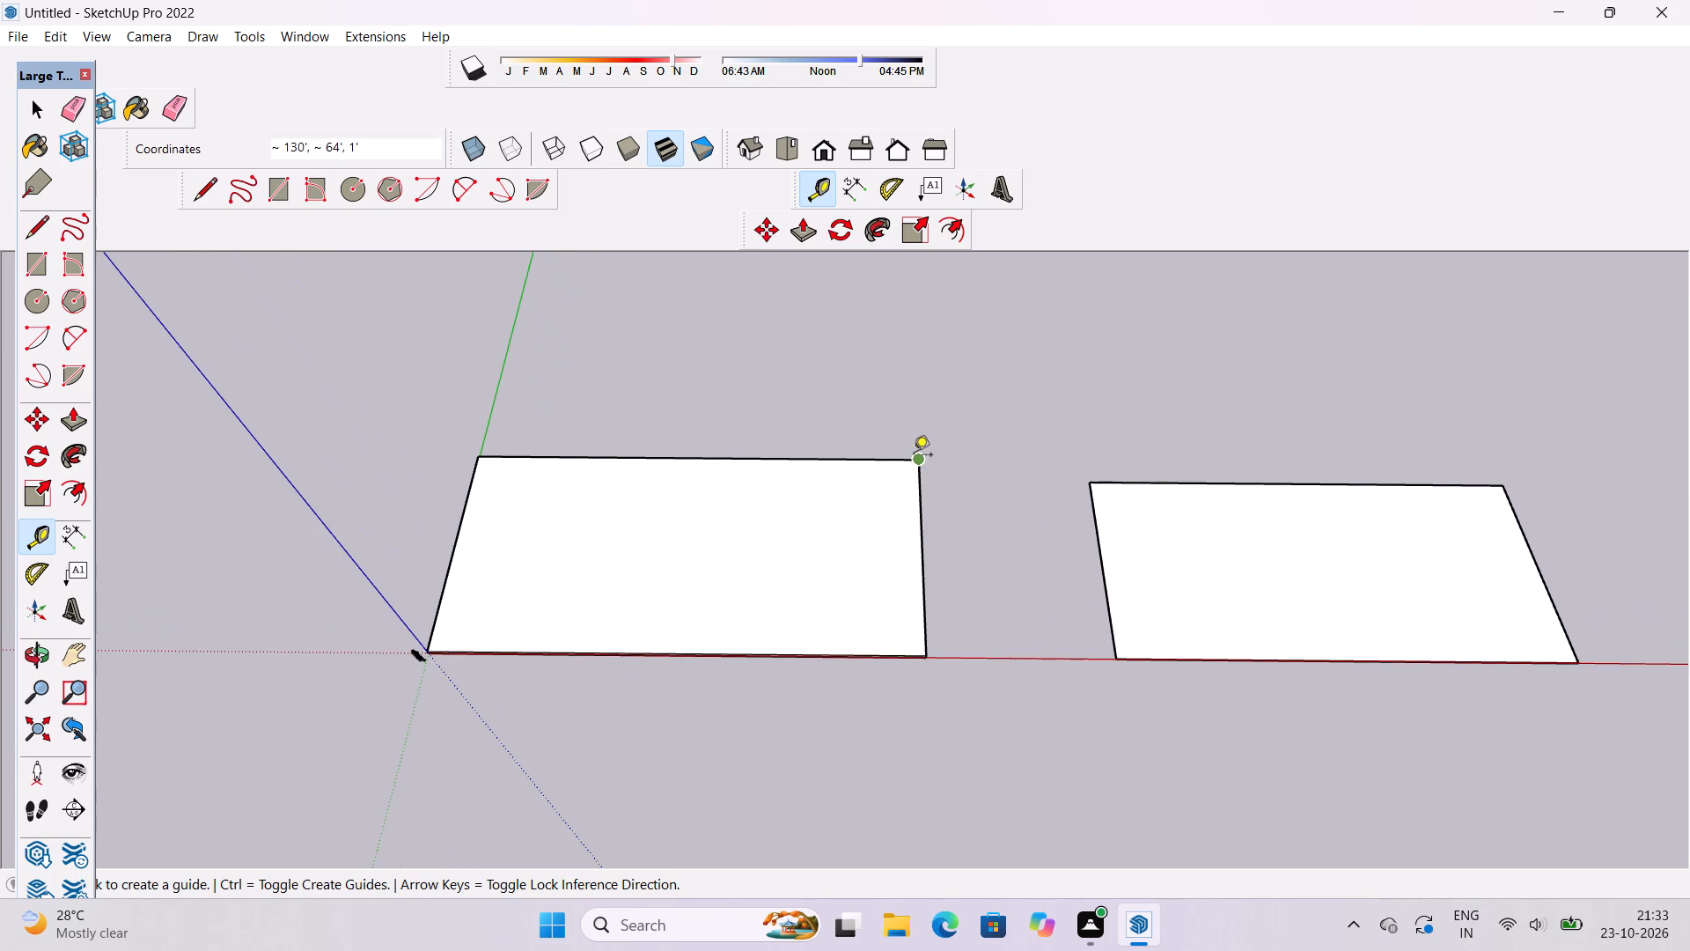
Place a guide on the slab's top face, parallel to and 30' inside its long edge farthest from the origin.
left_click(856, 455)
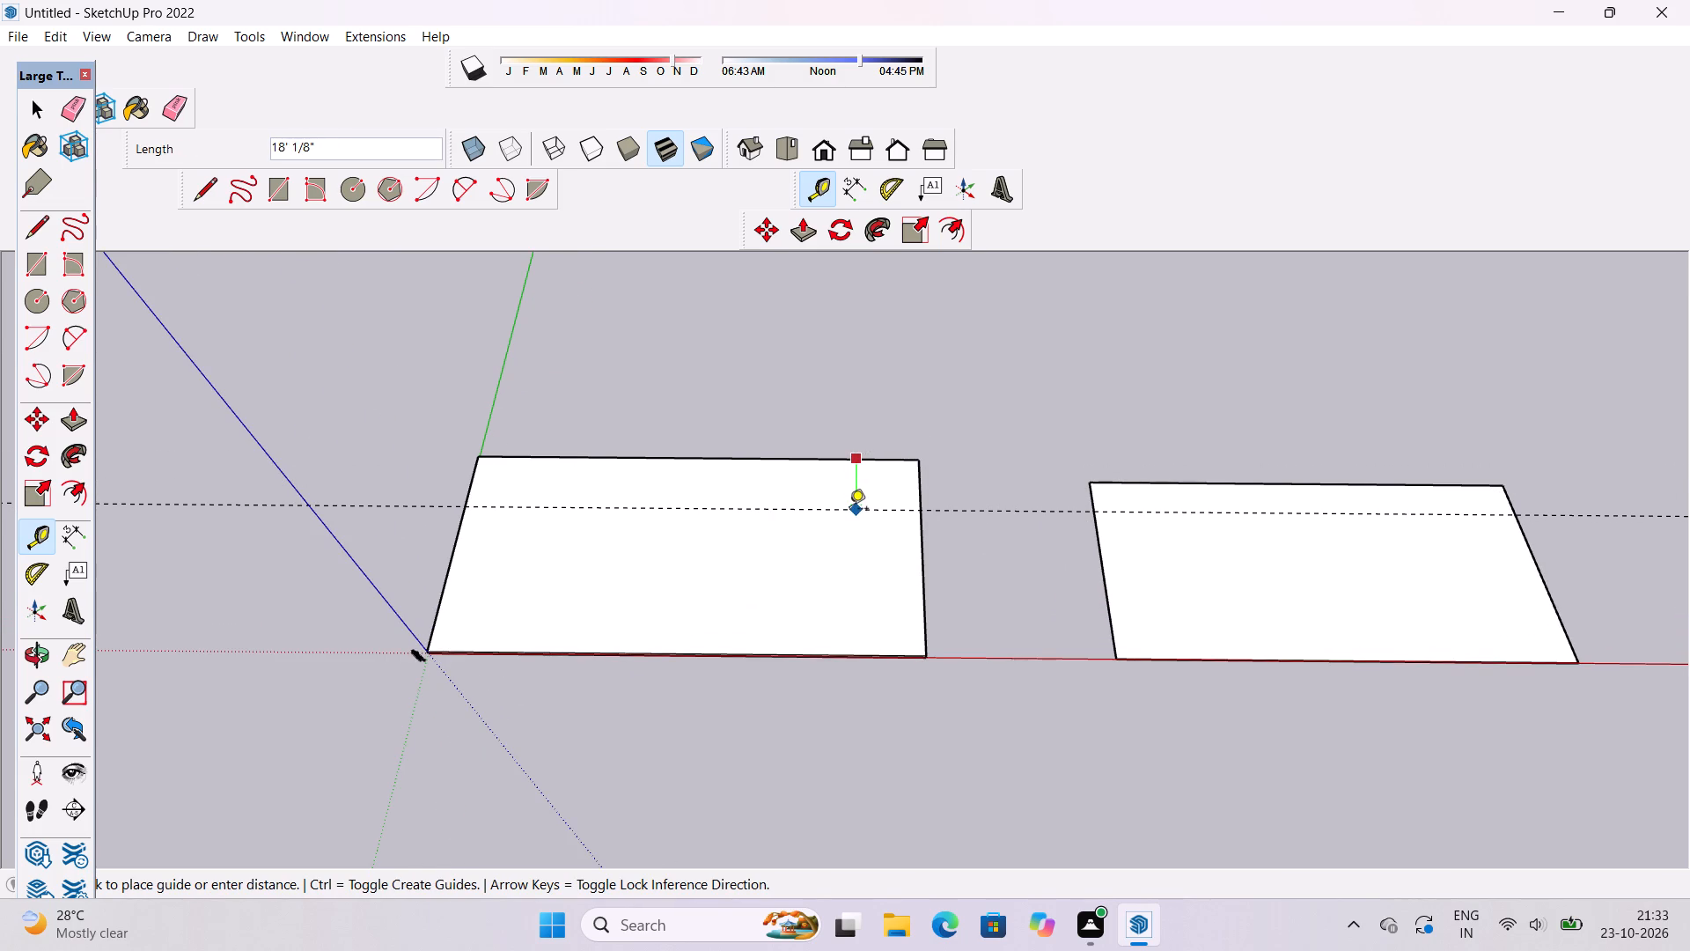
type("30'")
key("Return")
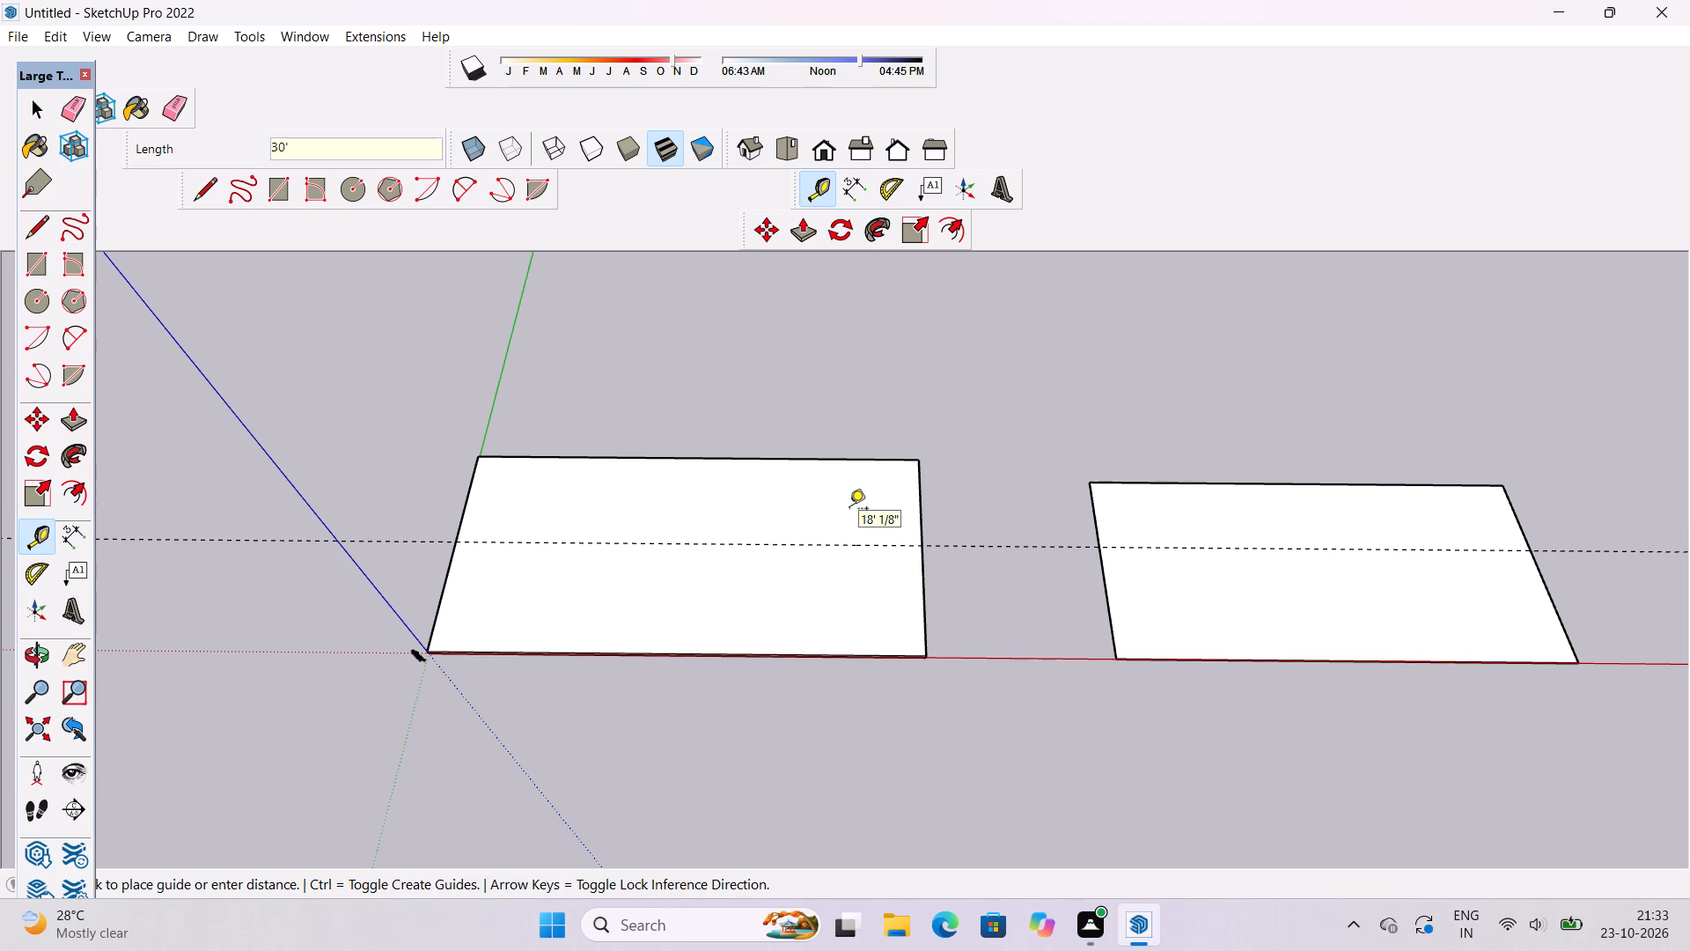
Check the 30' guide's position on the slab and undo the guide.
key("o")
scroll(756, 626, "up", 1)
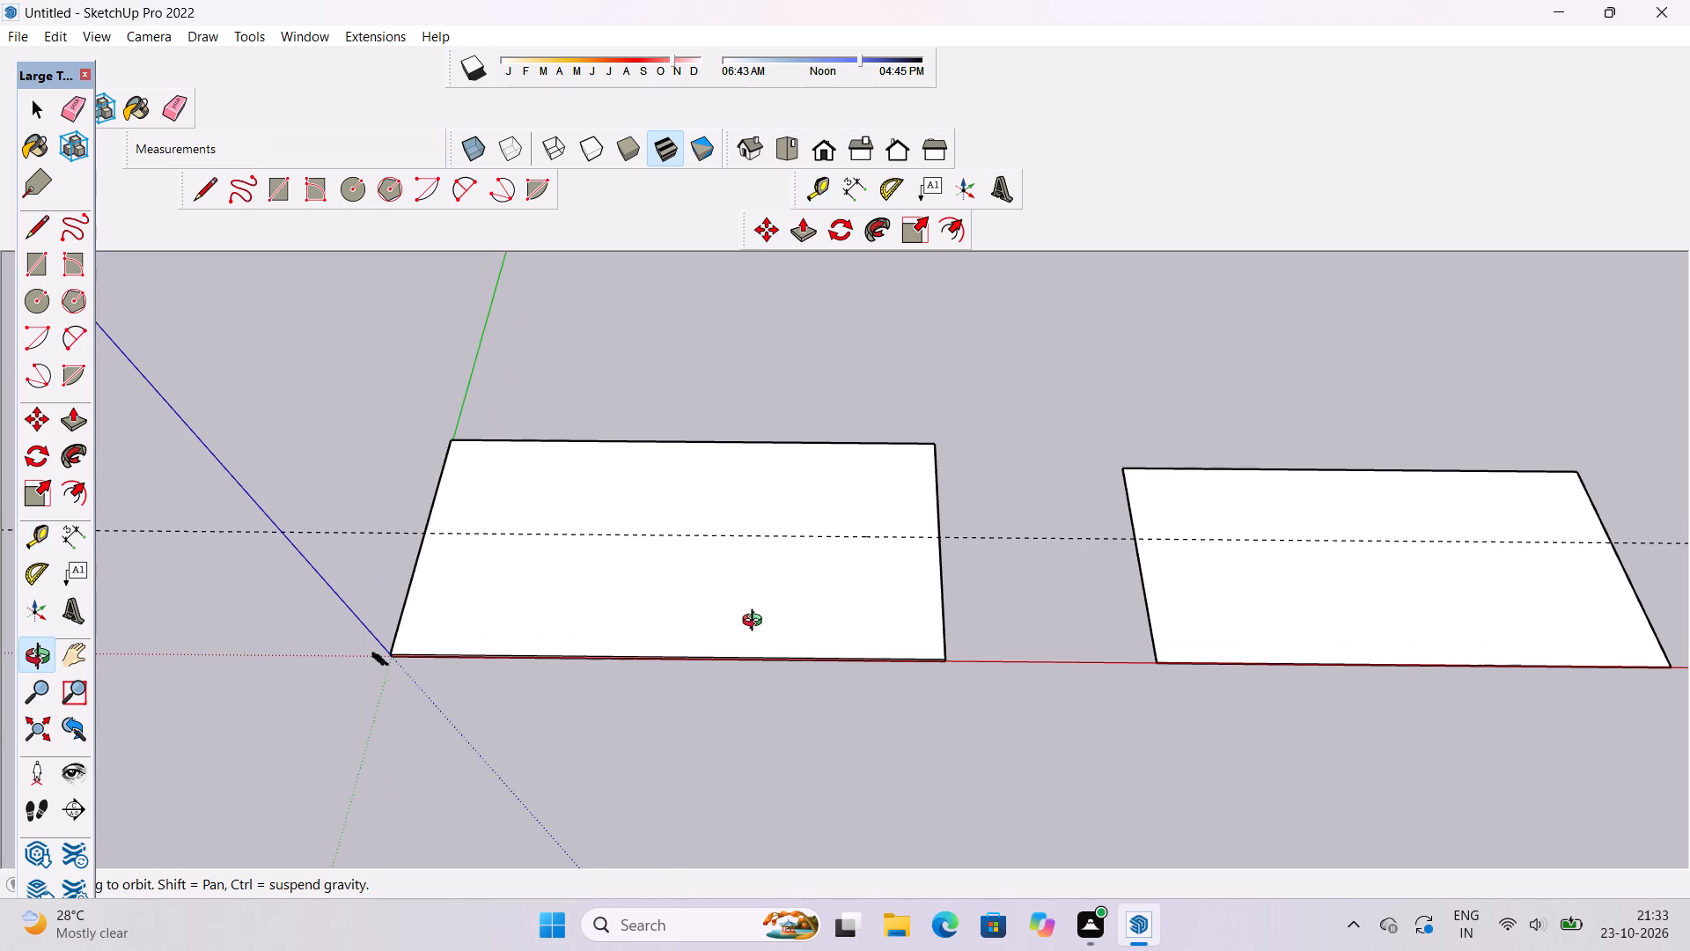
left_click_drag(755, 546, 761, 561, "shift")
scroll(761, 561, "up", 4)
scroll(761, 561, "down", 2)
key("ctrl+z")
Place a guide on the slab's top face, parallel to and 25' inside its long edge farthest from the origin.
key("t")
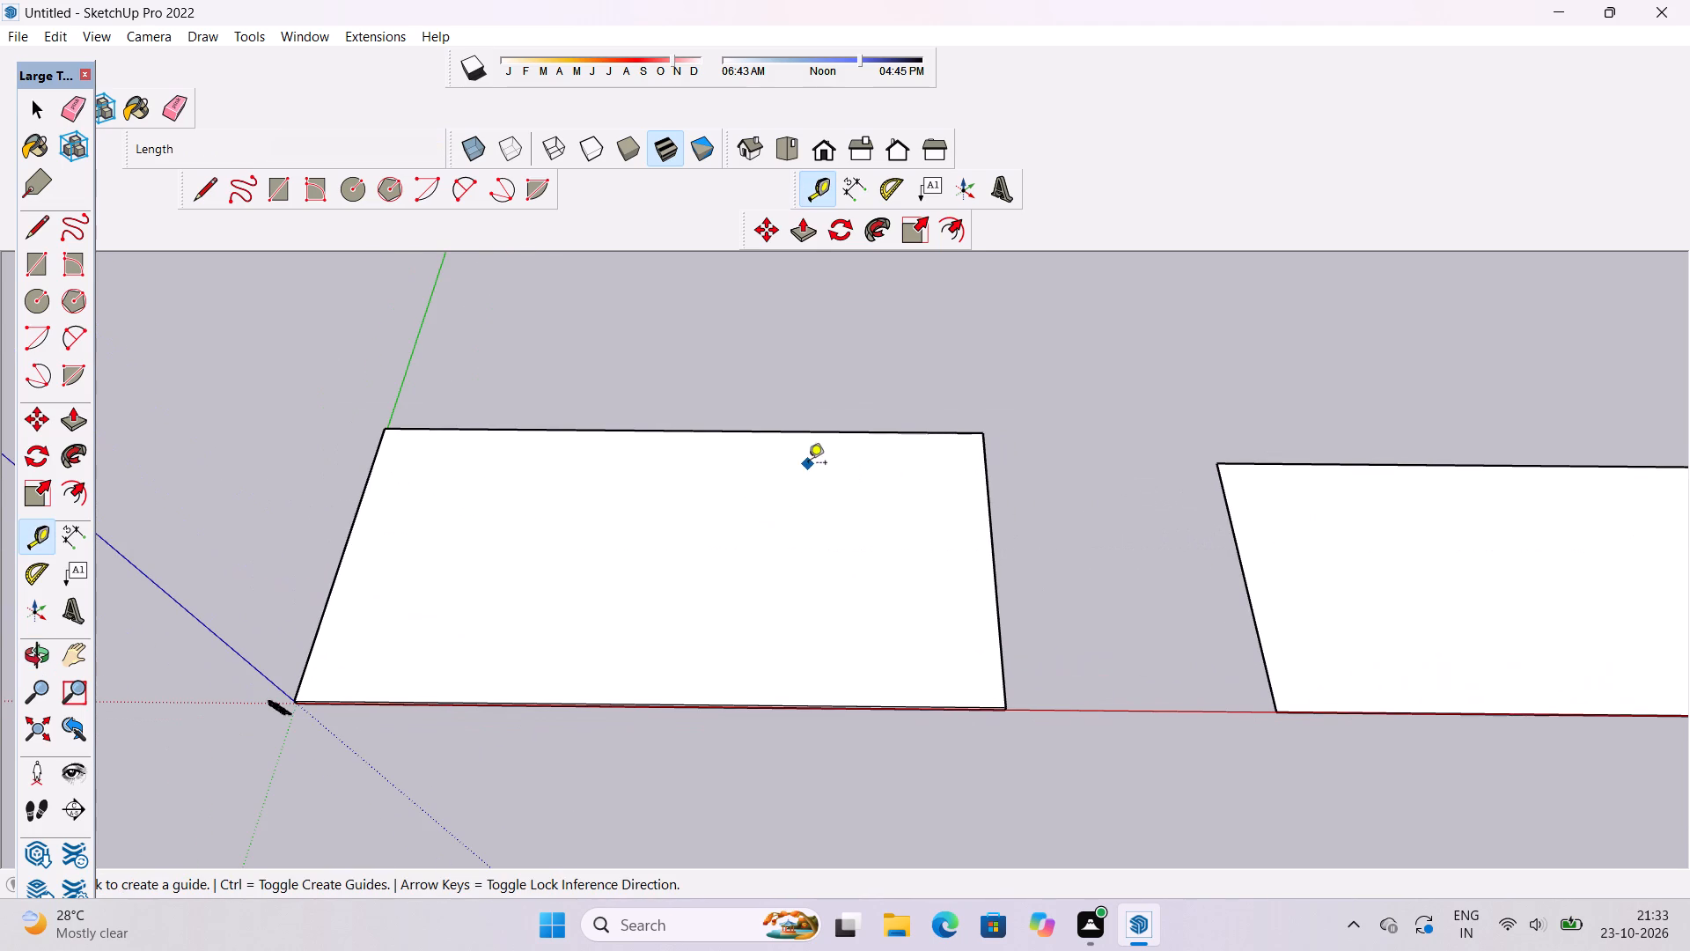
left_click(840, 430)
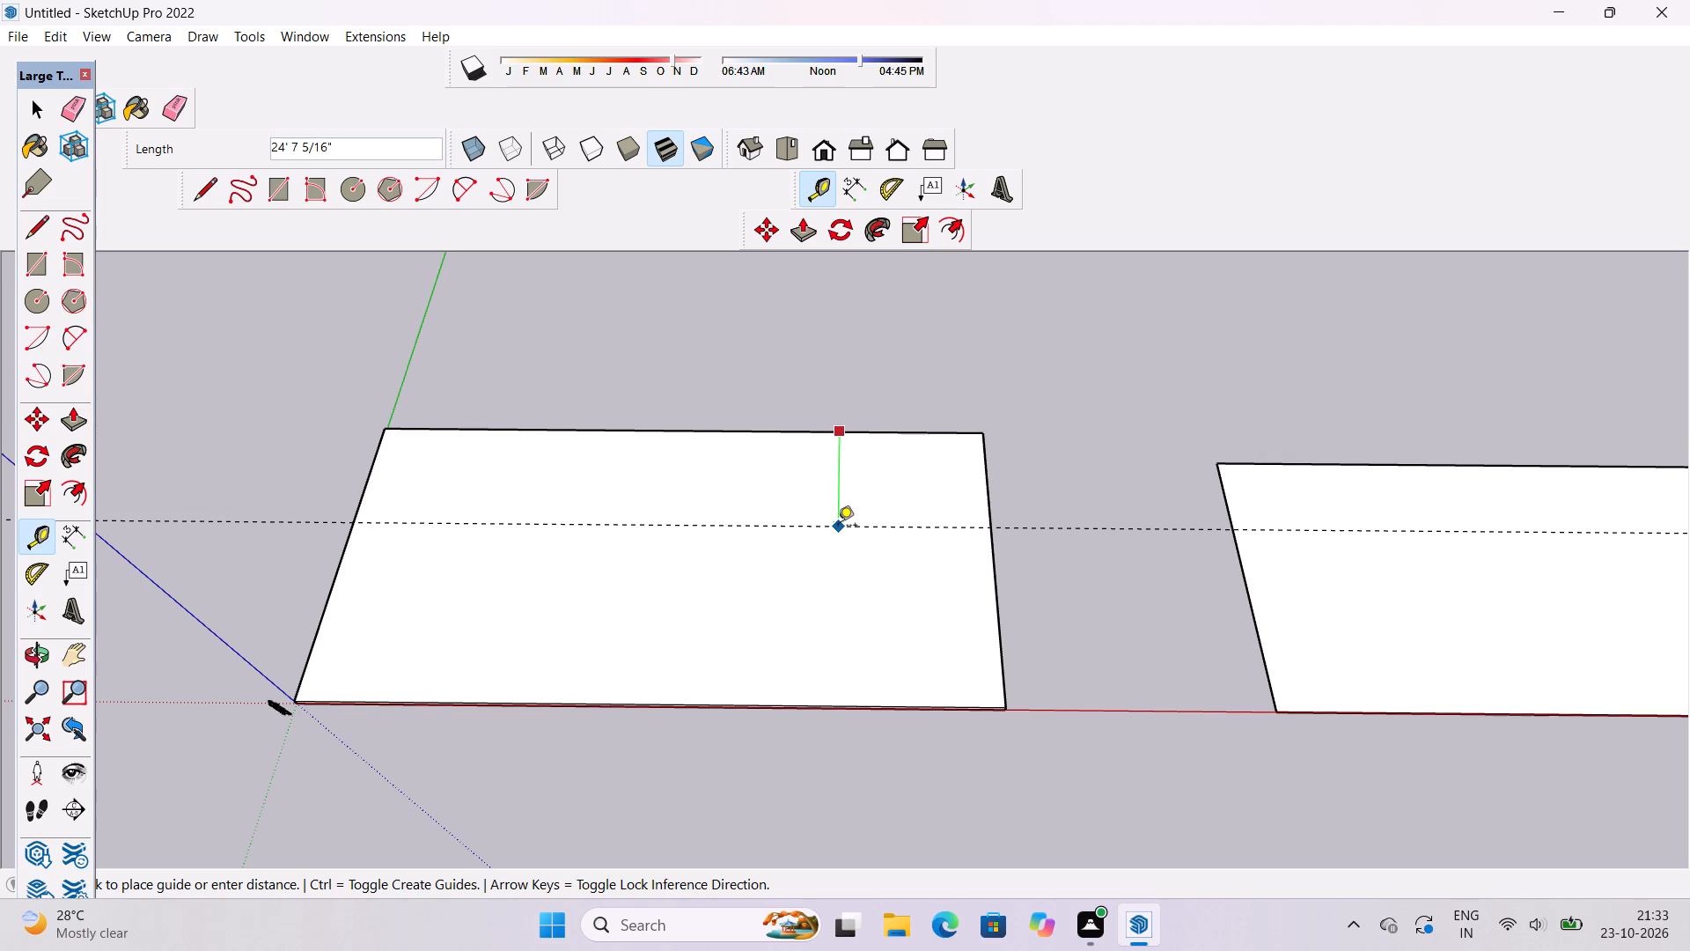
type("25'")
key("Return")
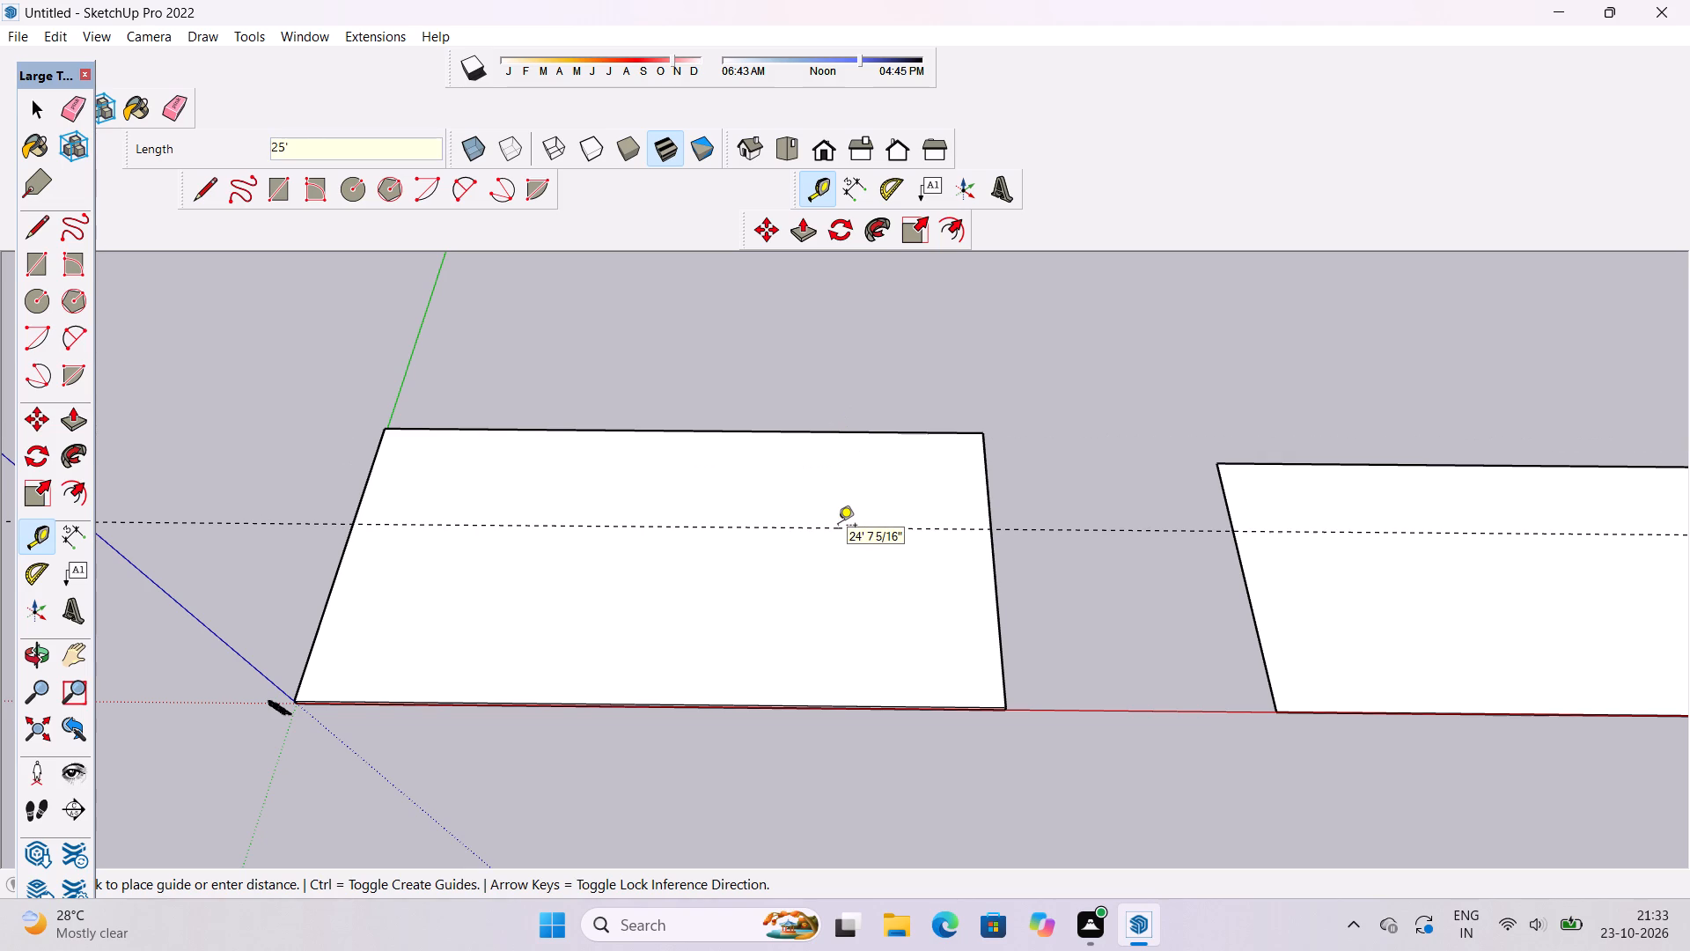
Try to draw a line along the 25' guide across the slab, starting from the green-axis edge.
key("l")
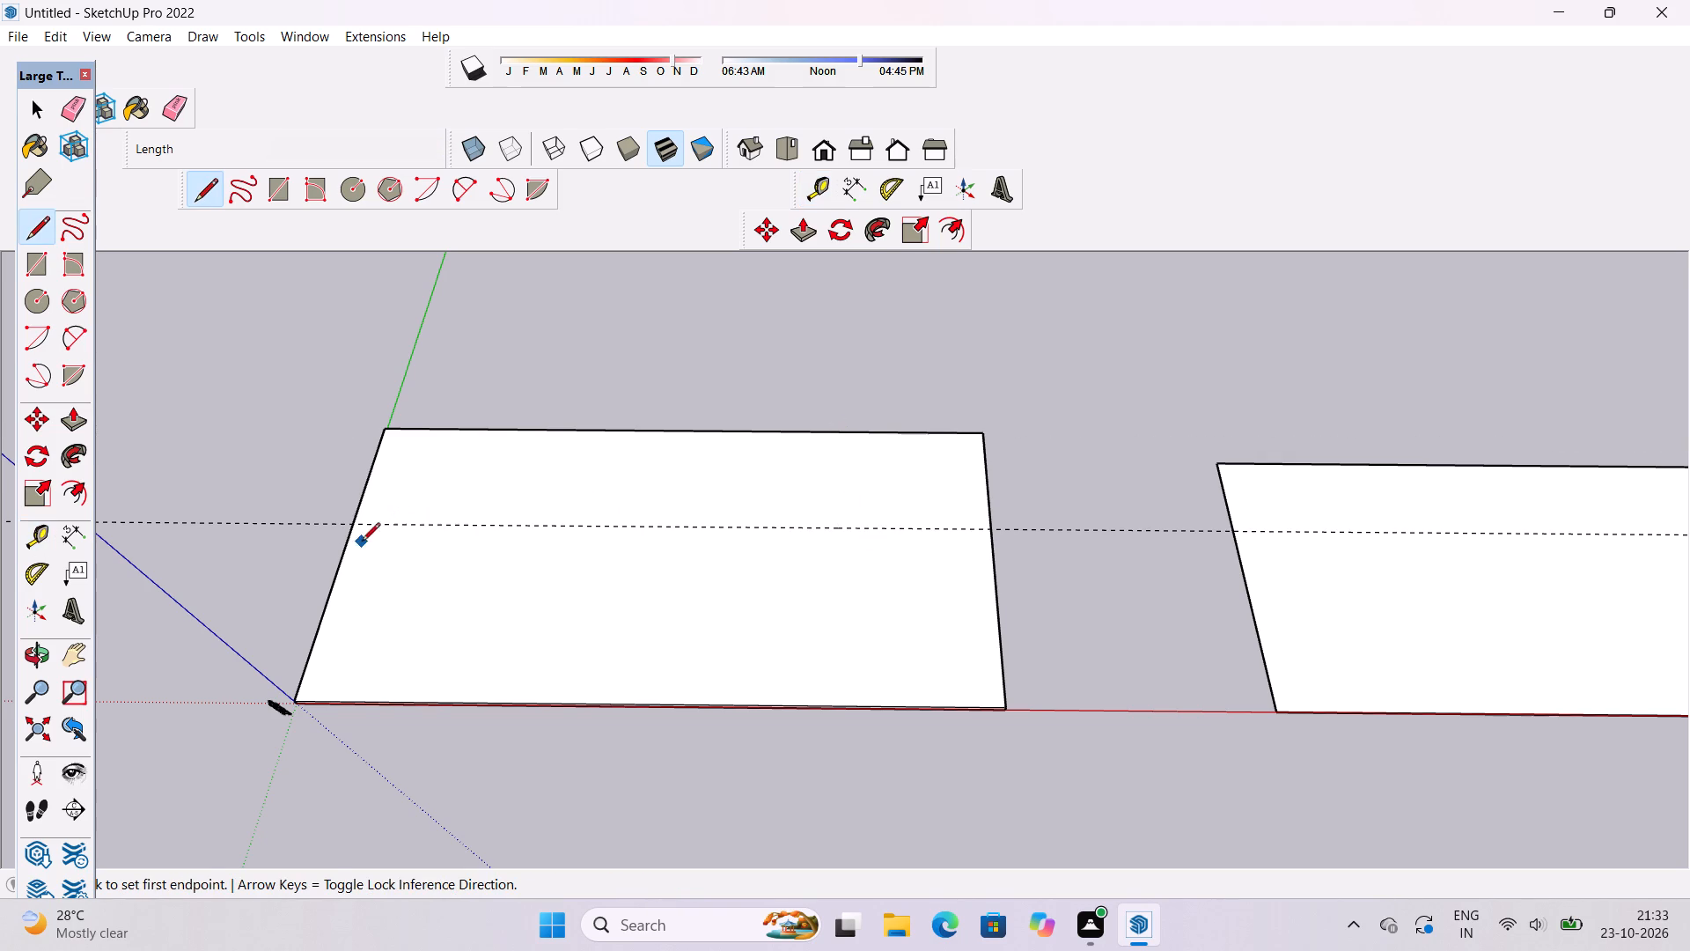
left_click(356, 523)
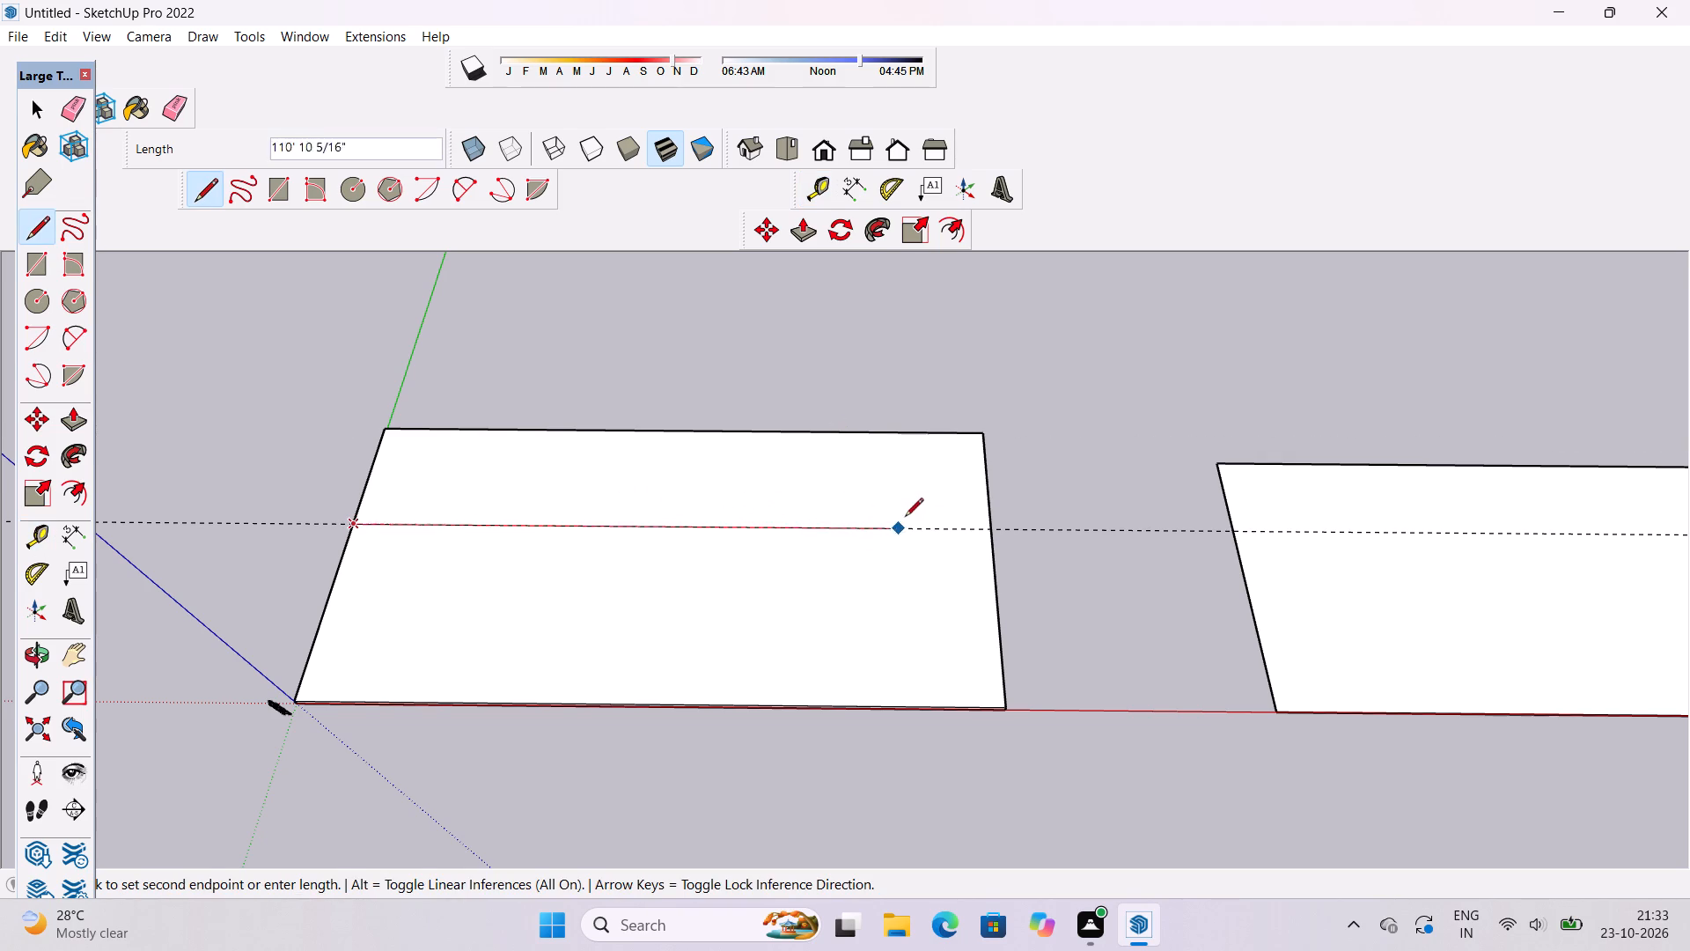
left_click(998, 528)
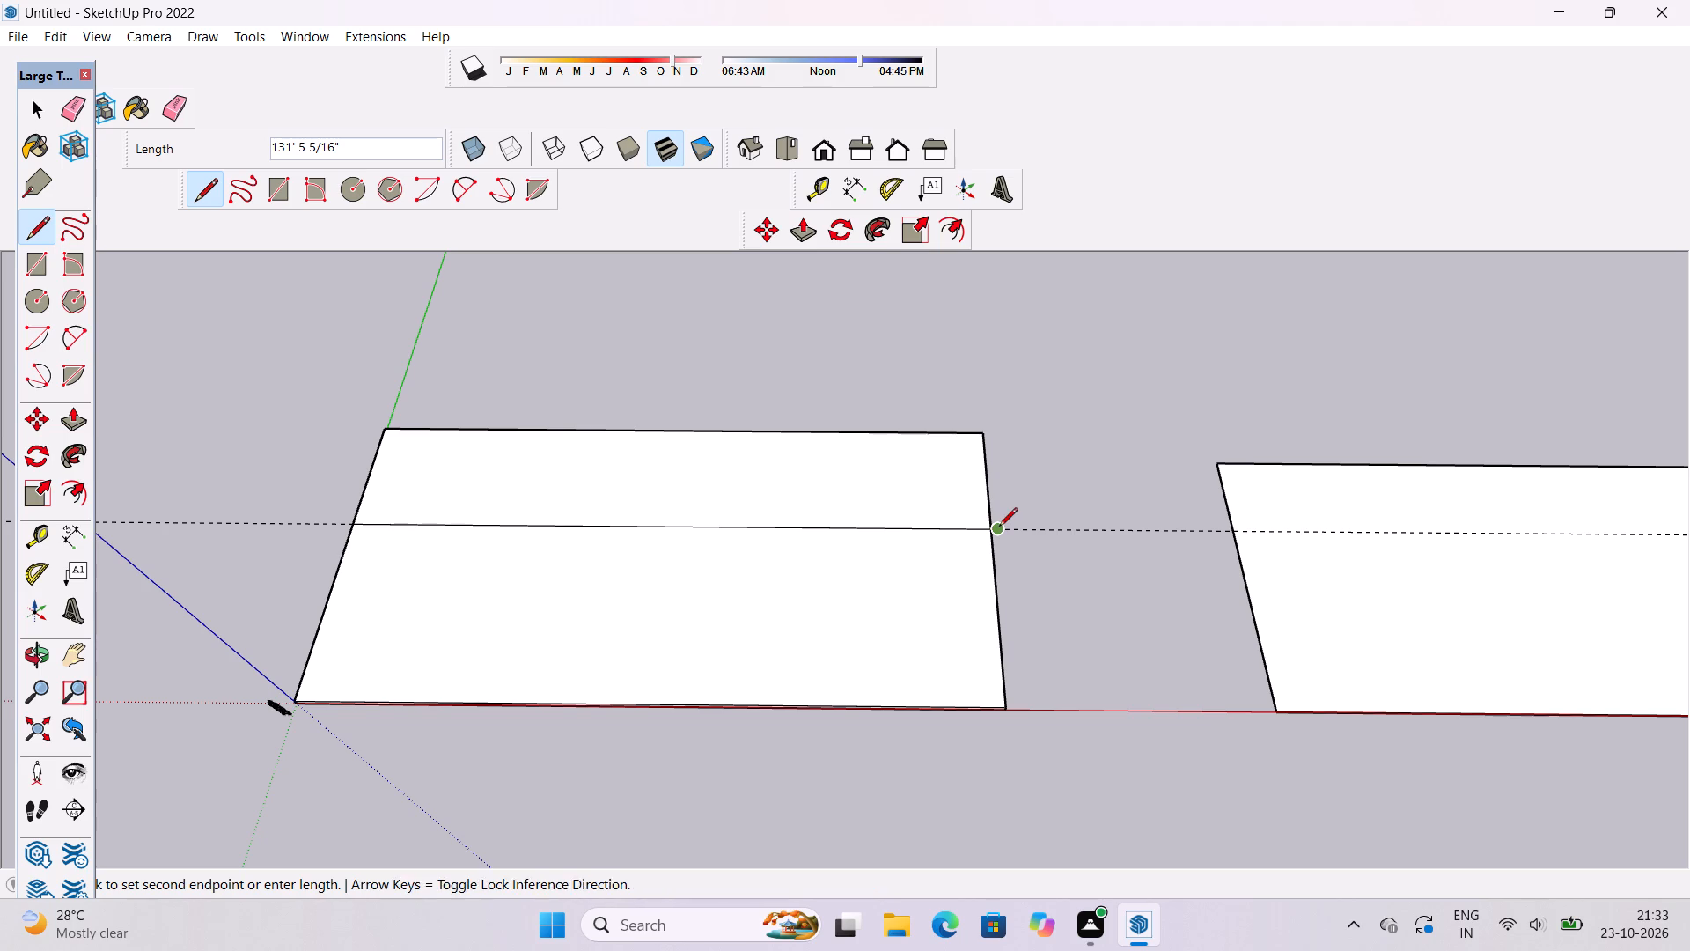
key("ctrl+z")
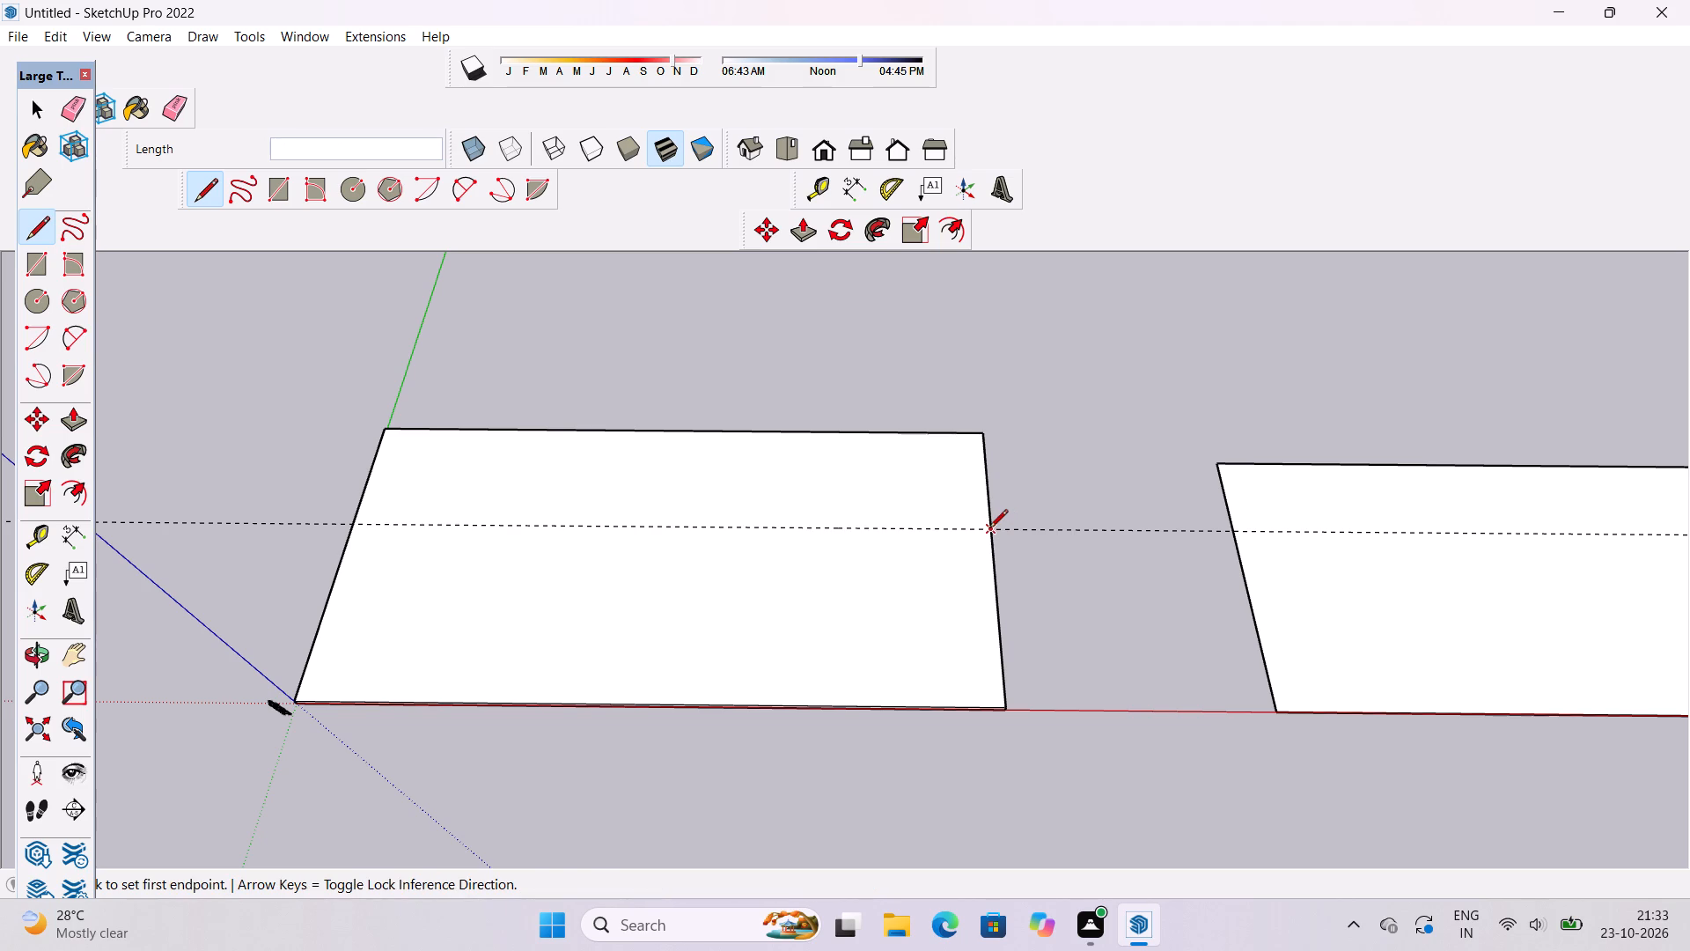
Draw a 130' line along the guide across the slab's top face, ending at the green-axis edge.
left_click(989, 530)
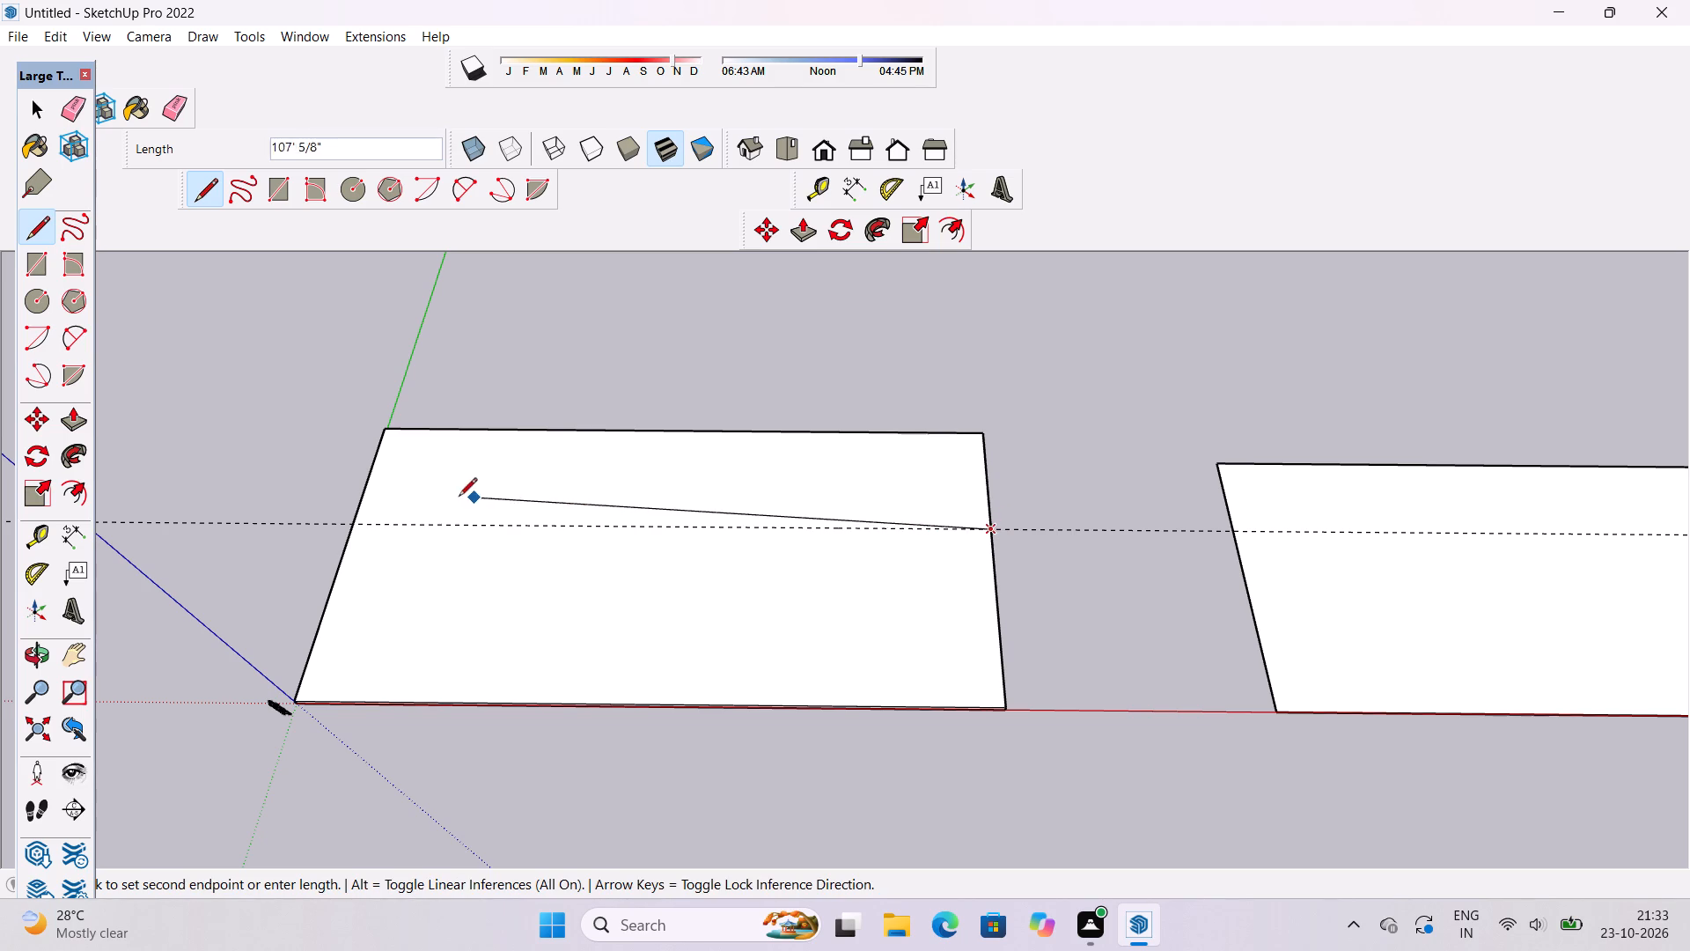
left_click(358, 527)
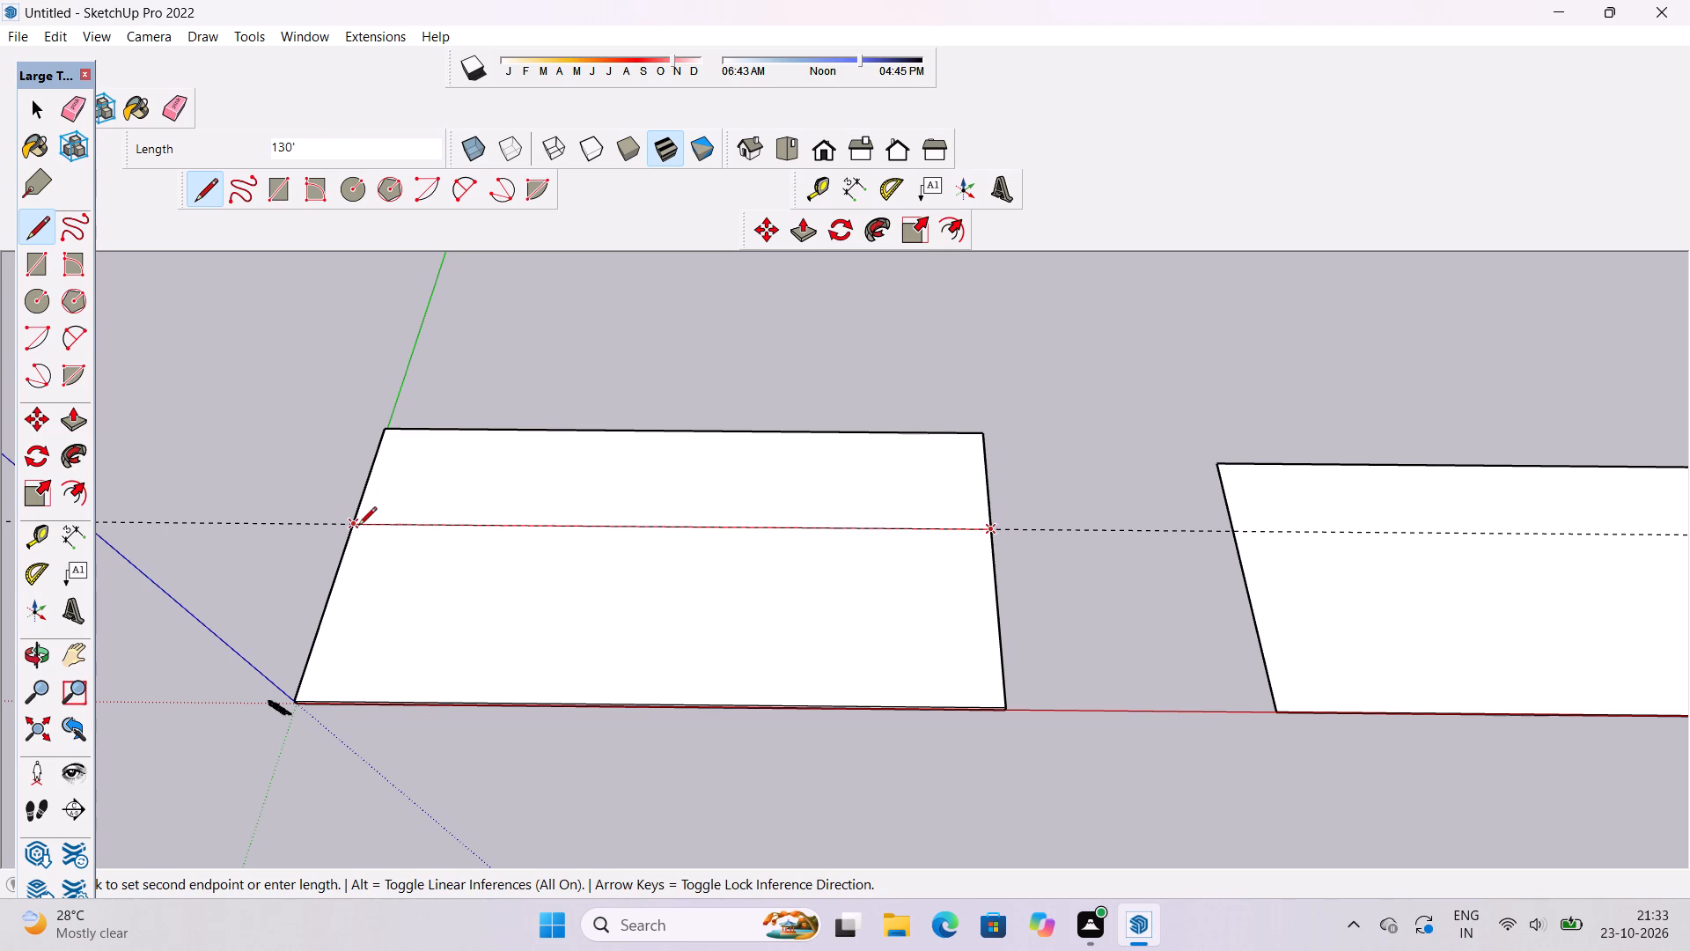
key("space")
Place a guide parallel to the slab's green-axis edge, 65' inward, through the midpoint of the dividing line.
key("t")
scroll(364, 519, "down", 3)
scroll(380, 471, "up", 4)
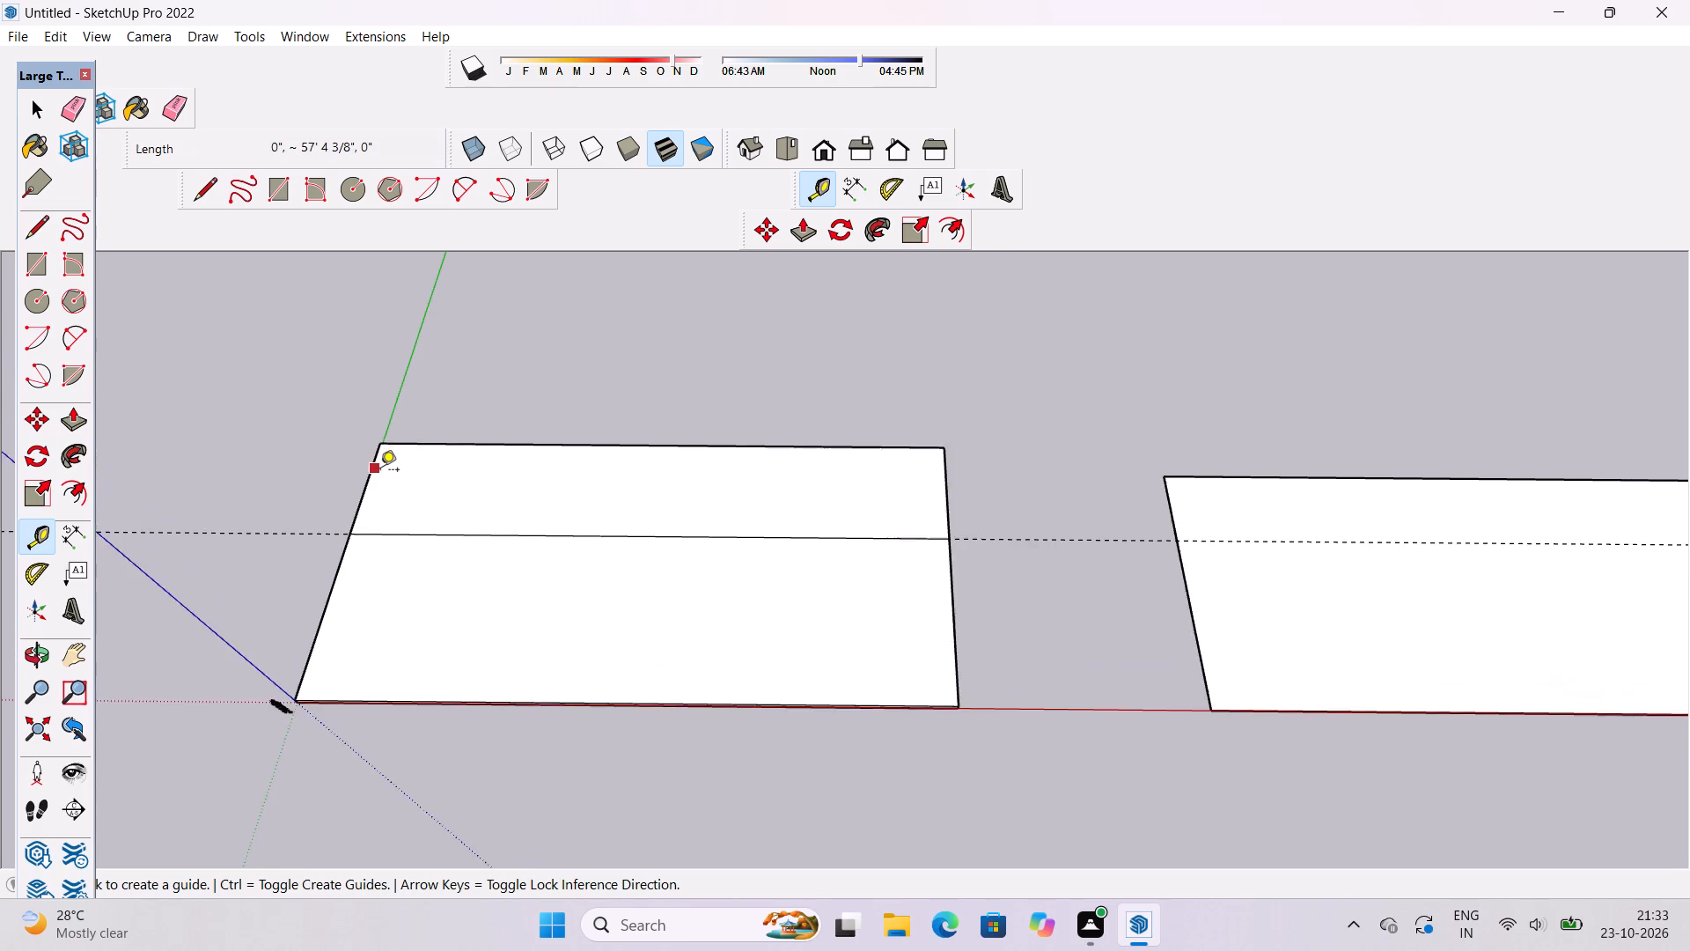
scroll(380, 471, "up", 2)
left_click(362, 498)
scroll(362, 498, "down", 5)
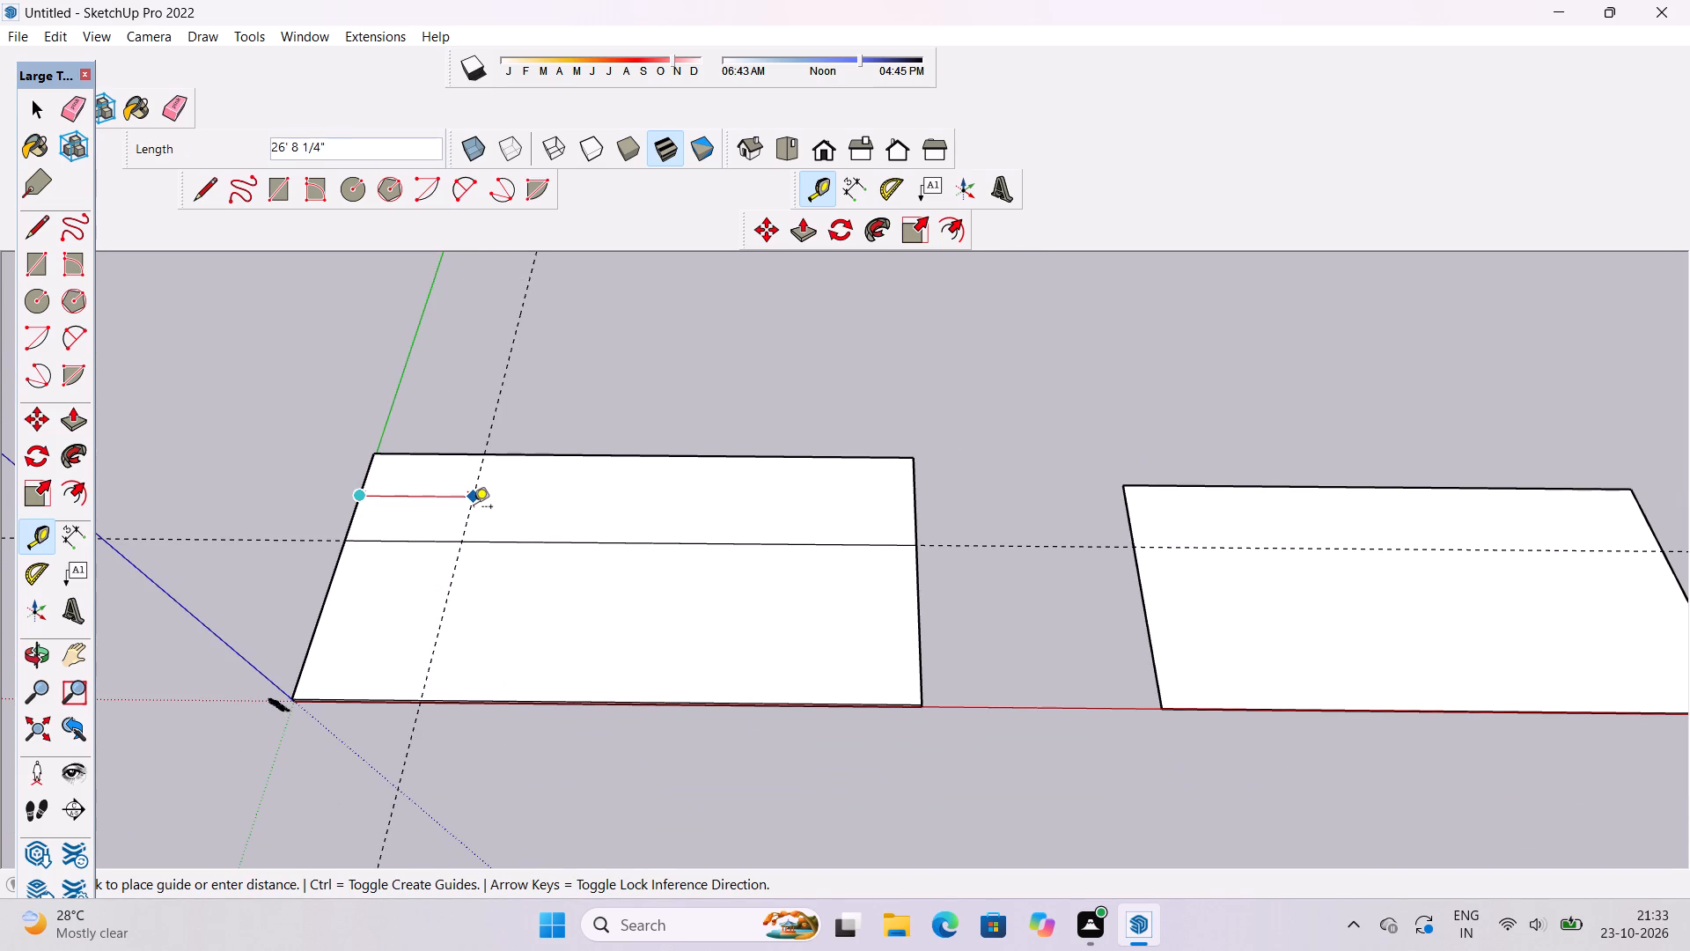
scroll(474, 508, "down", 1)
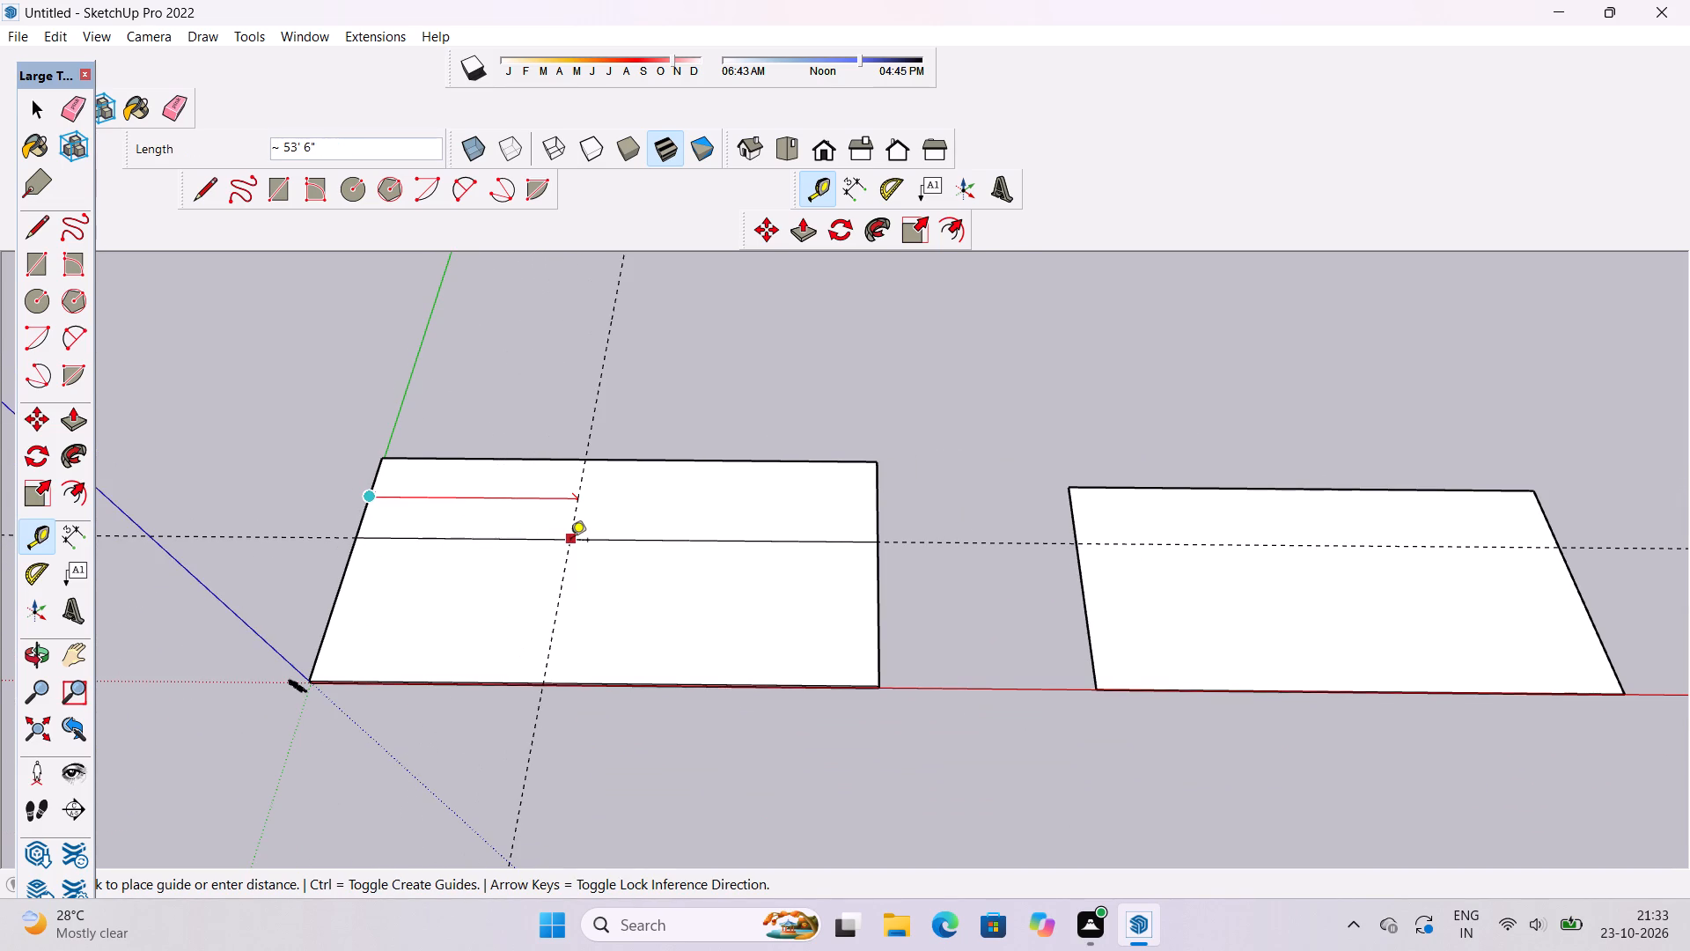
scroll(570, 542, "up", 3)
scroll(144, 539, "up", 5)
scroll(320, 508, "down", 4)
scroll(592, 504, "up", 1)
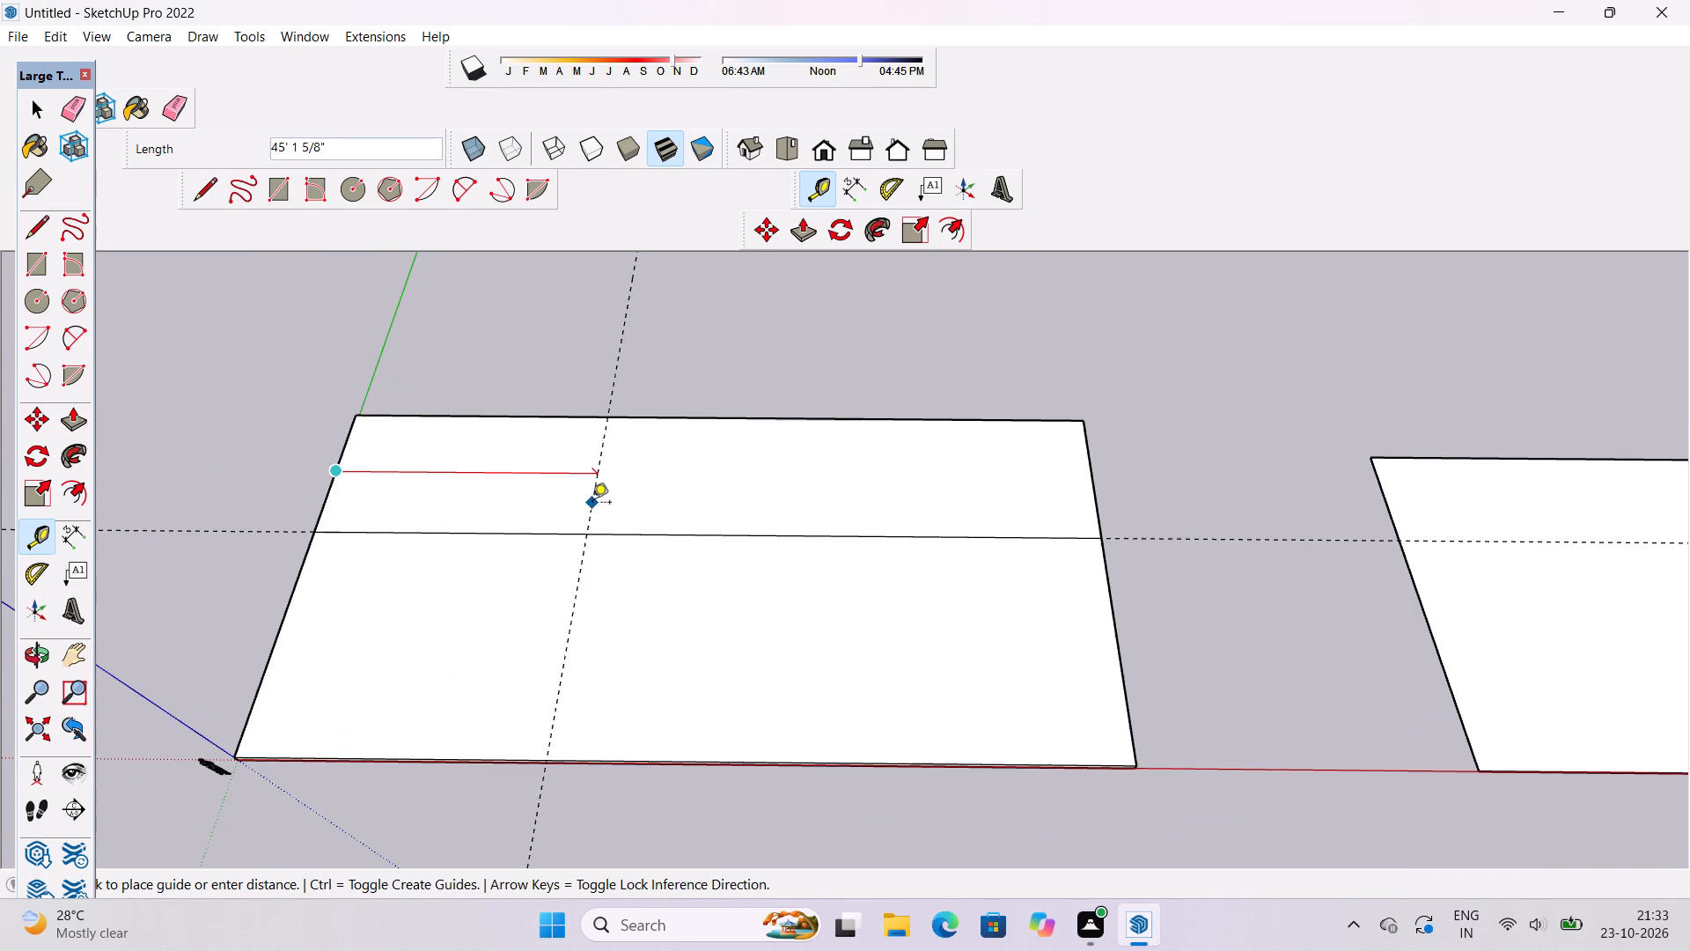
scroll(632, 507, "down", 1)
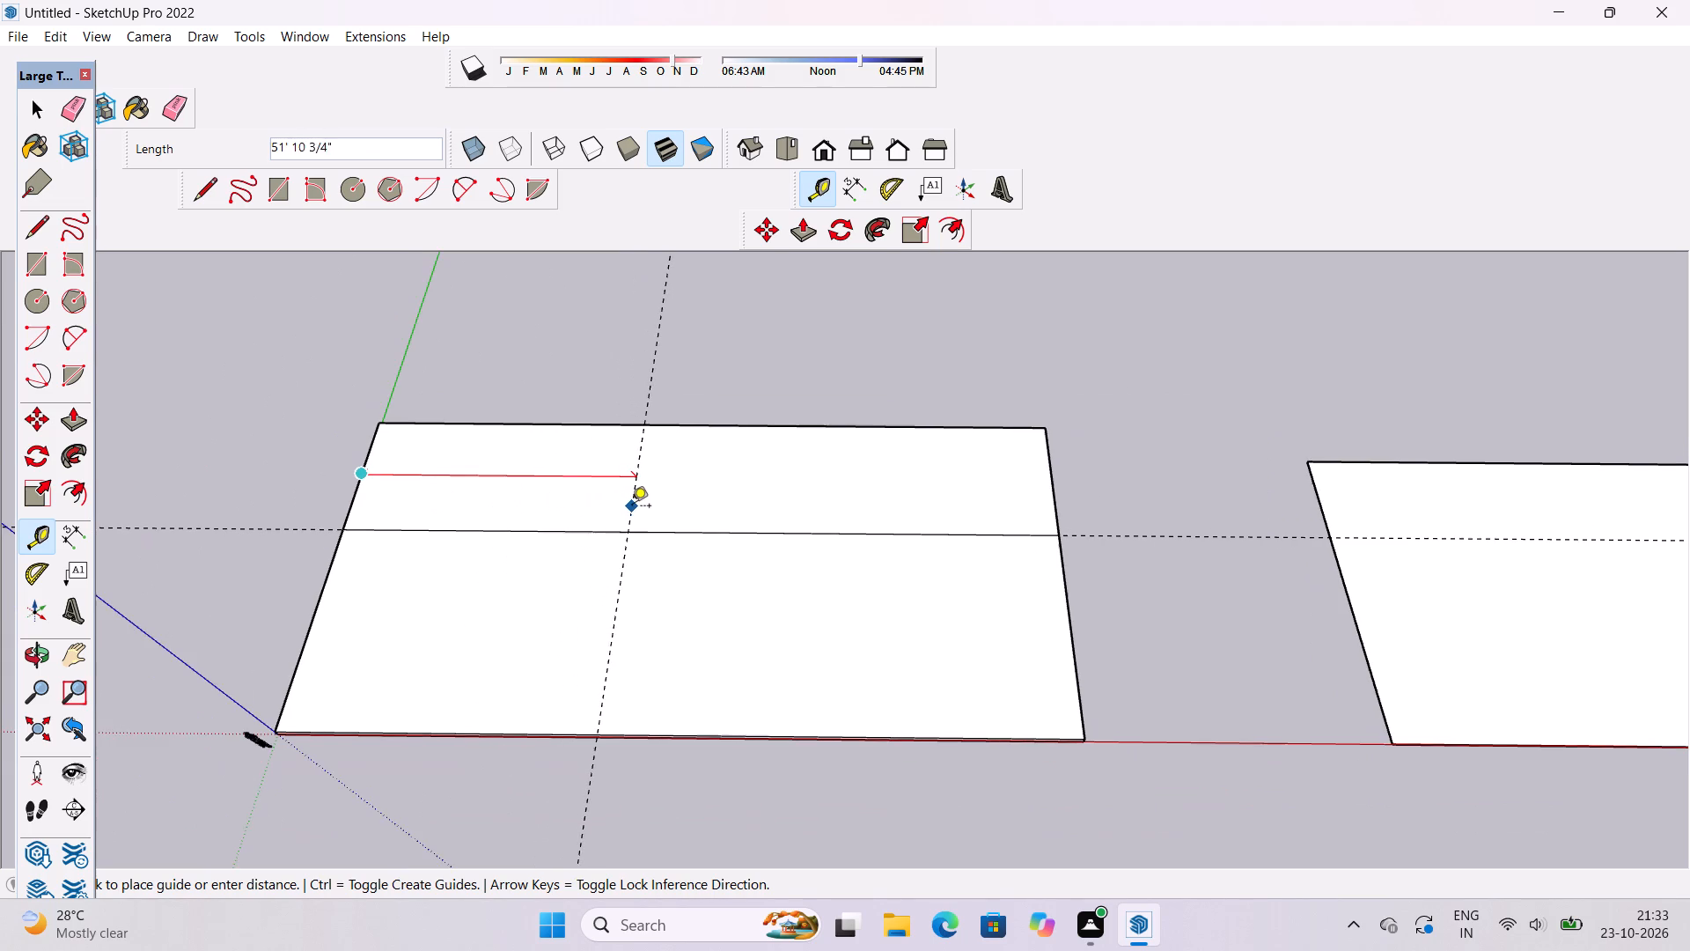
scroll(631, 506, "down", 1)
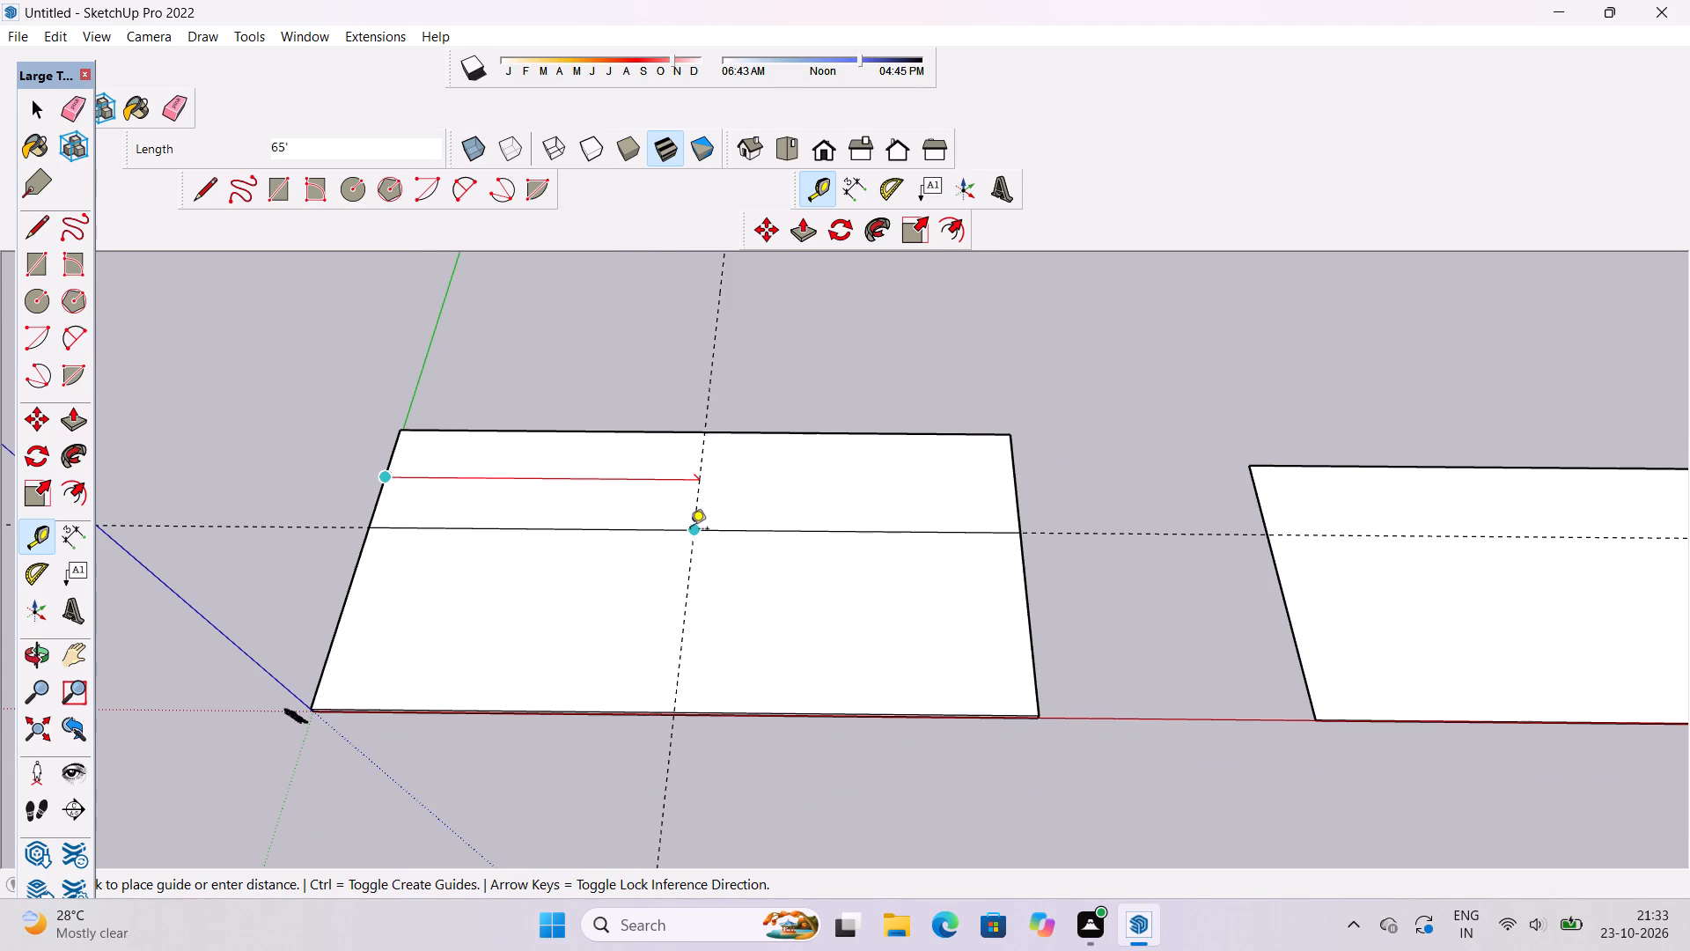
left_click(690, 530)
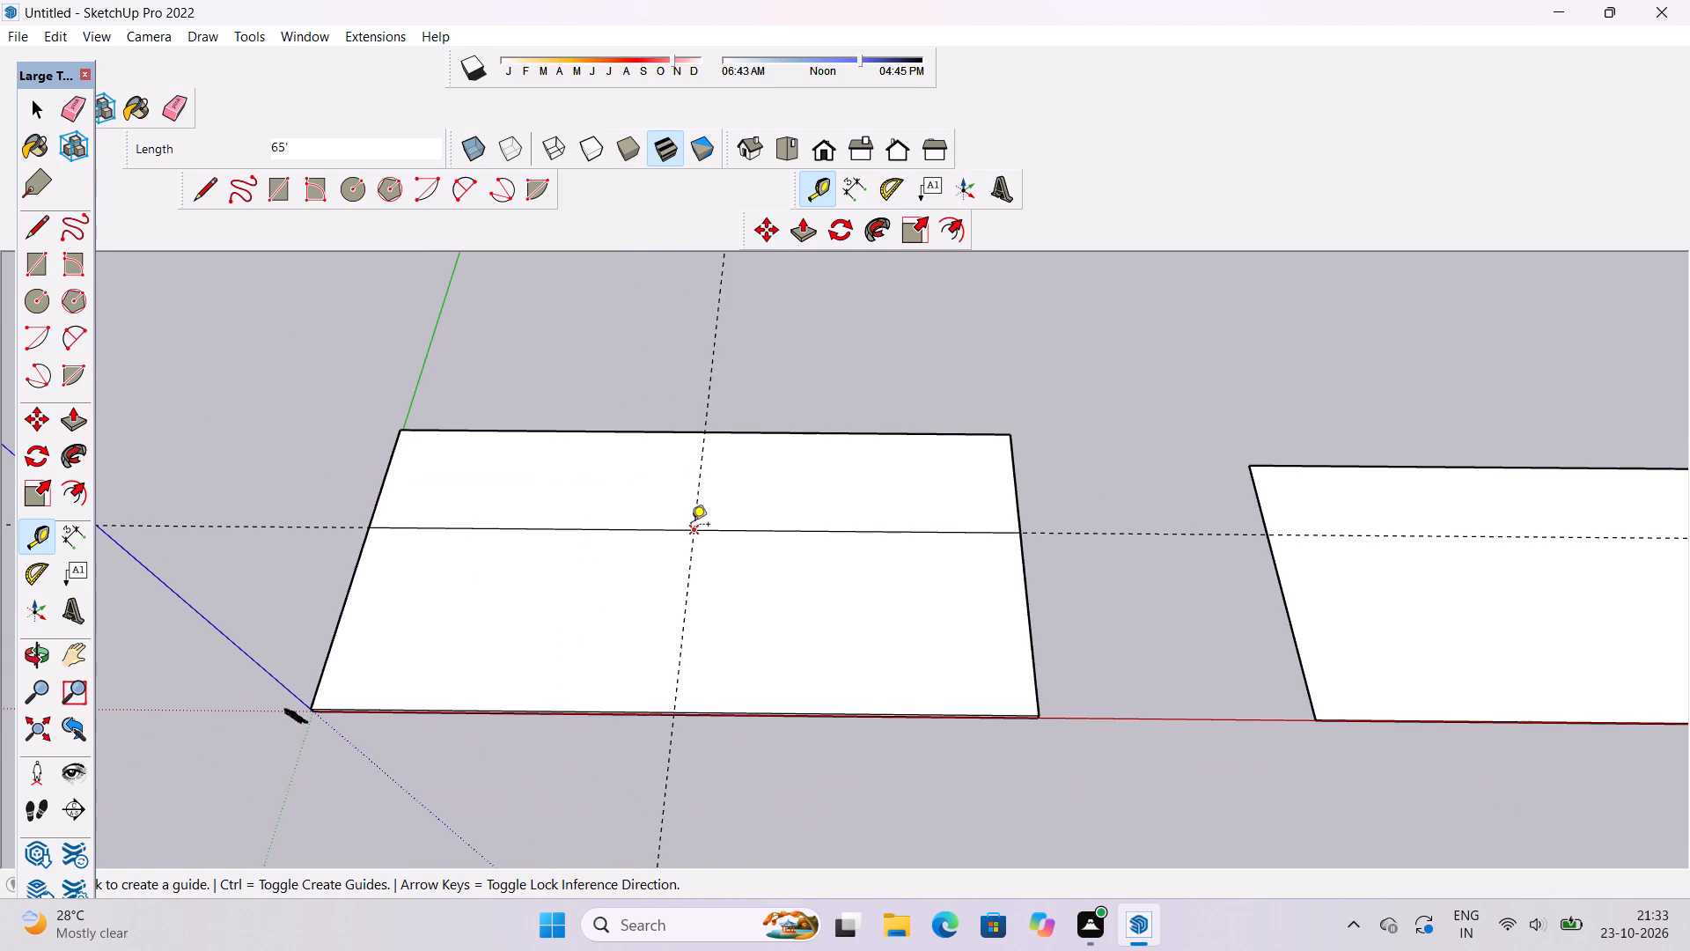
Draw a 39' line along the guide from the slab's red-axis edge to the midpoint of the dividing line.
key("l")
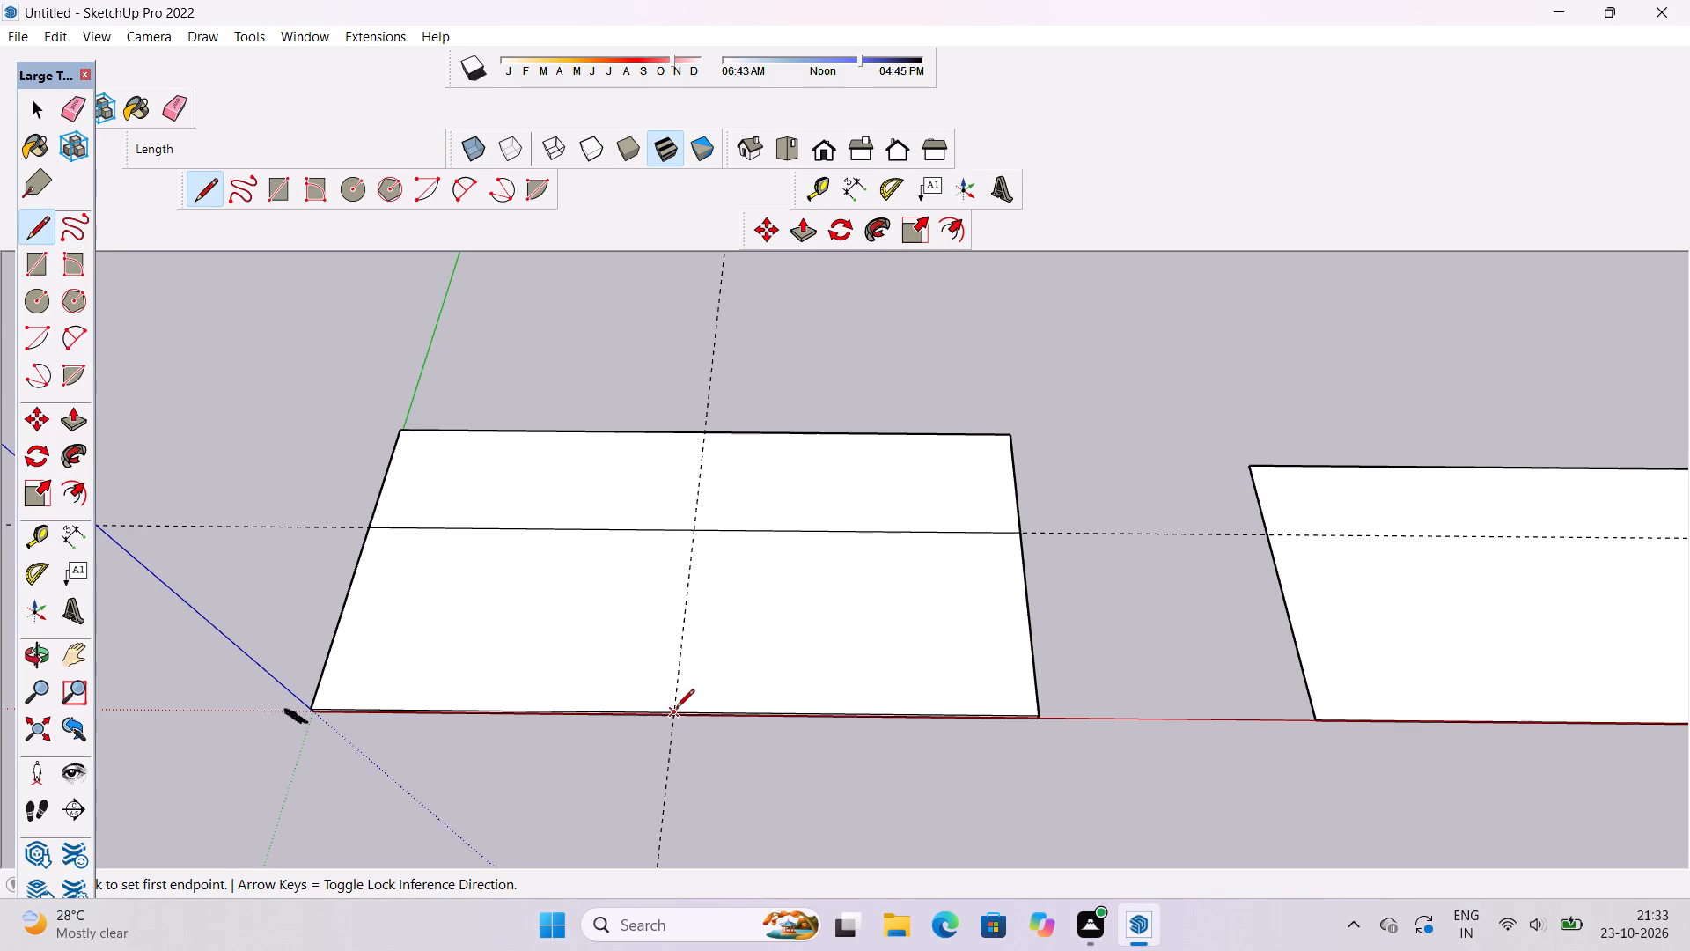
left_click(676, 709)
left_click(701, 531)
Move the copied slab farther away from the origin along the red axis.
key("o")
scroll(749, 578, "down", 3)
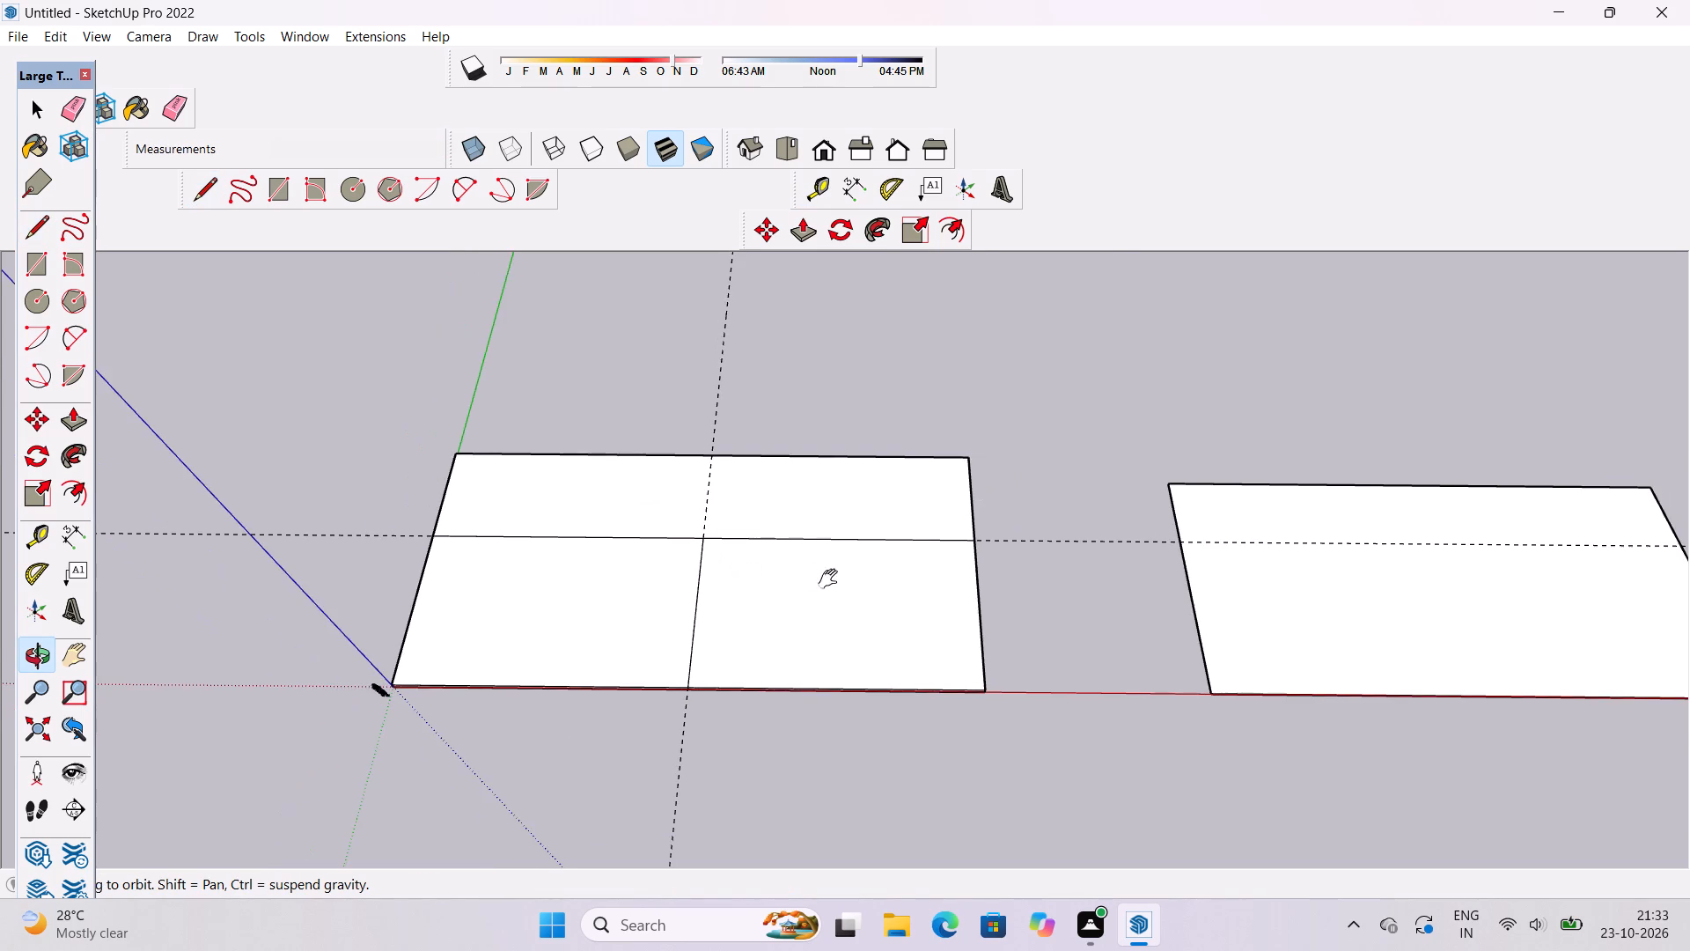
left_click_drag(832, 579, 675, 620, "shift")
scroll(746, 639, "up", 5)
left_click(746, 639, "shift")
scroll(792, 579, "down", 7)
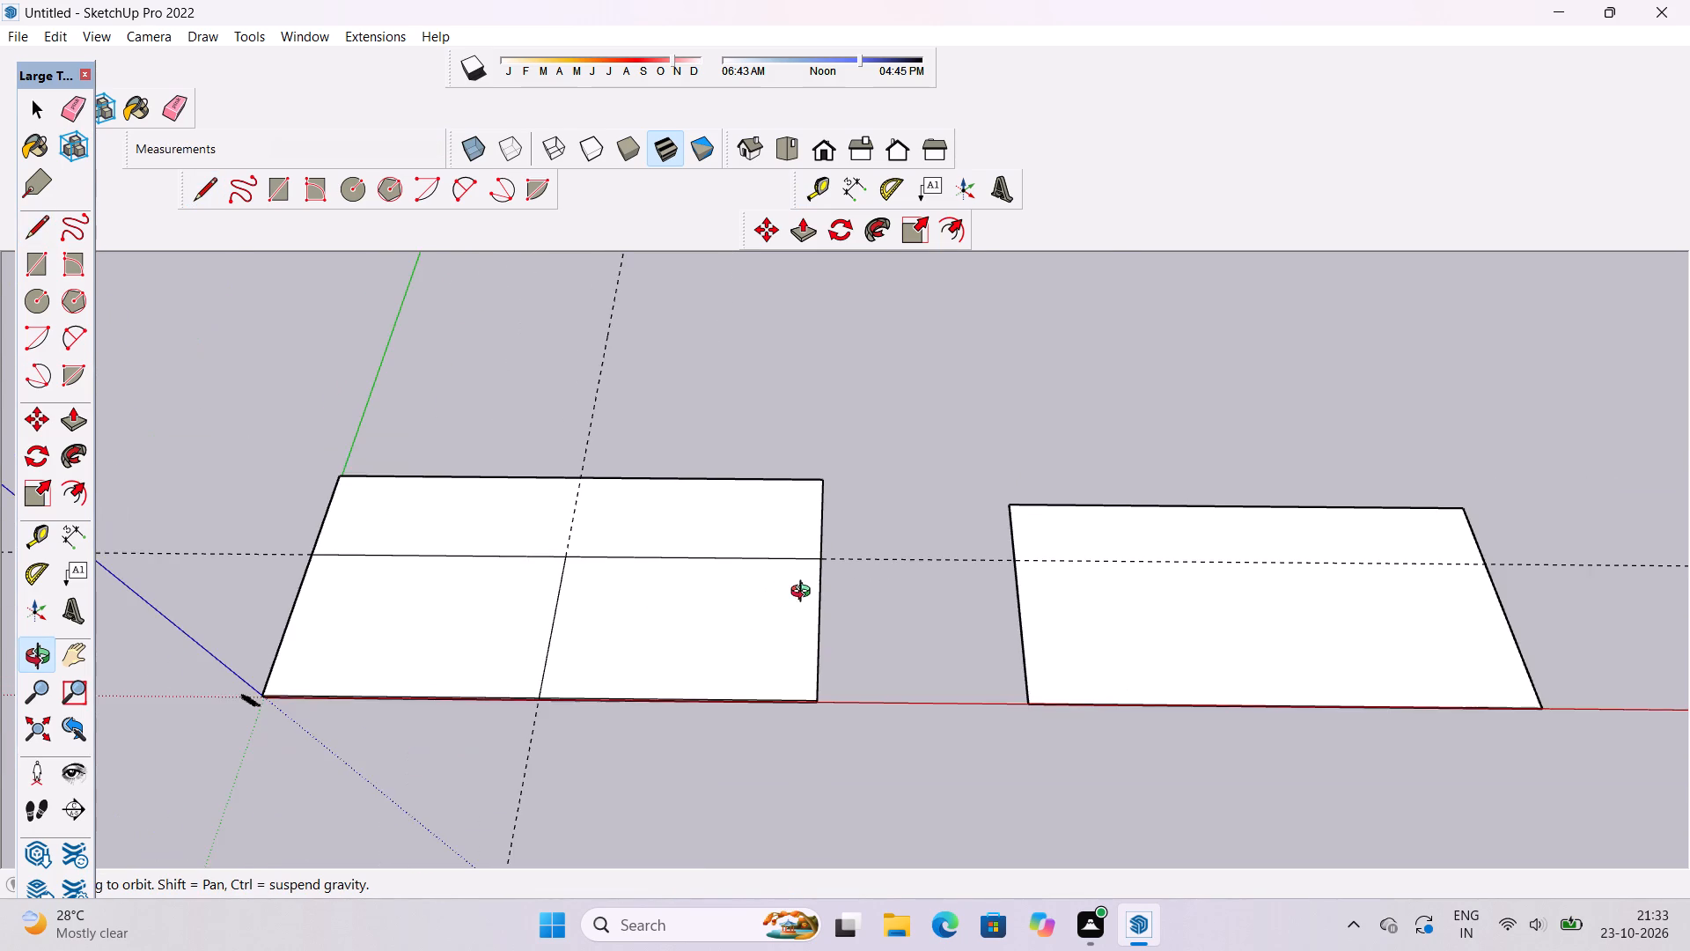
scroll(807, 595, "up", 3)
left_click_drag(922, 584, 739, 568, "shift")
scroll(735, 564, "down", 4, "shift")
left_click_drag(735, 564, 707, 579, "shift")
key("space")
left_click(824, 617)
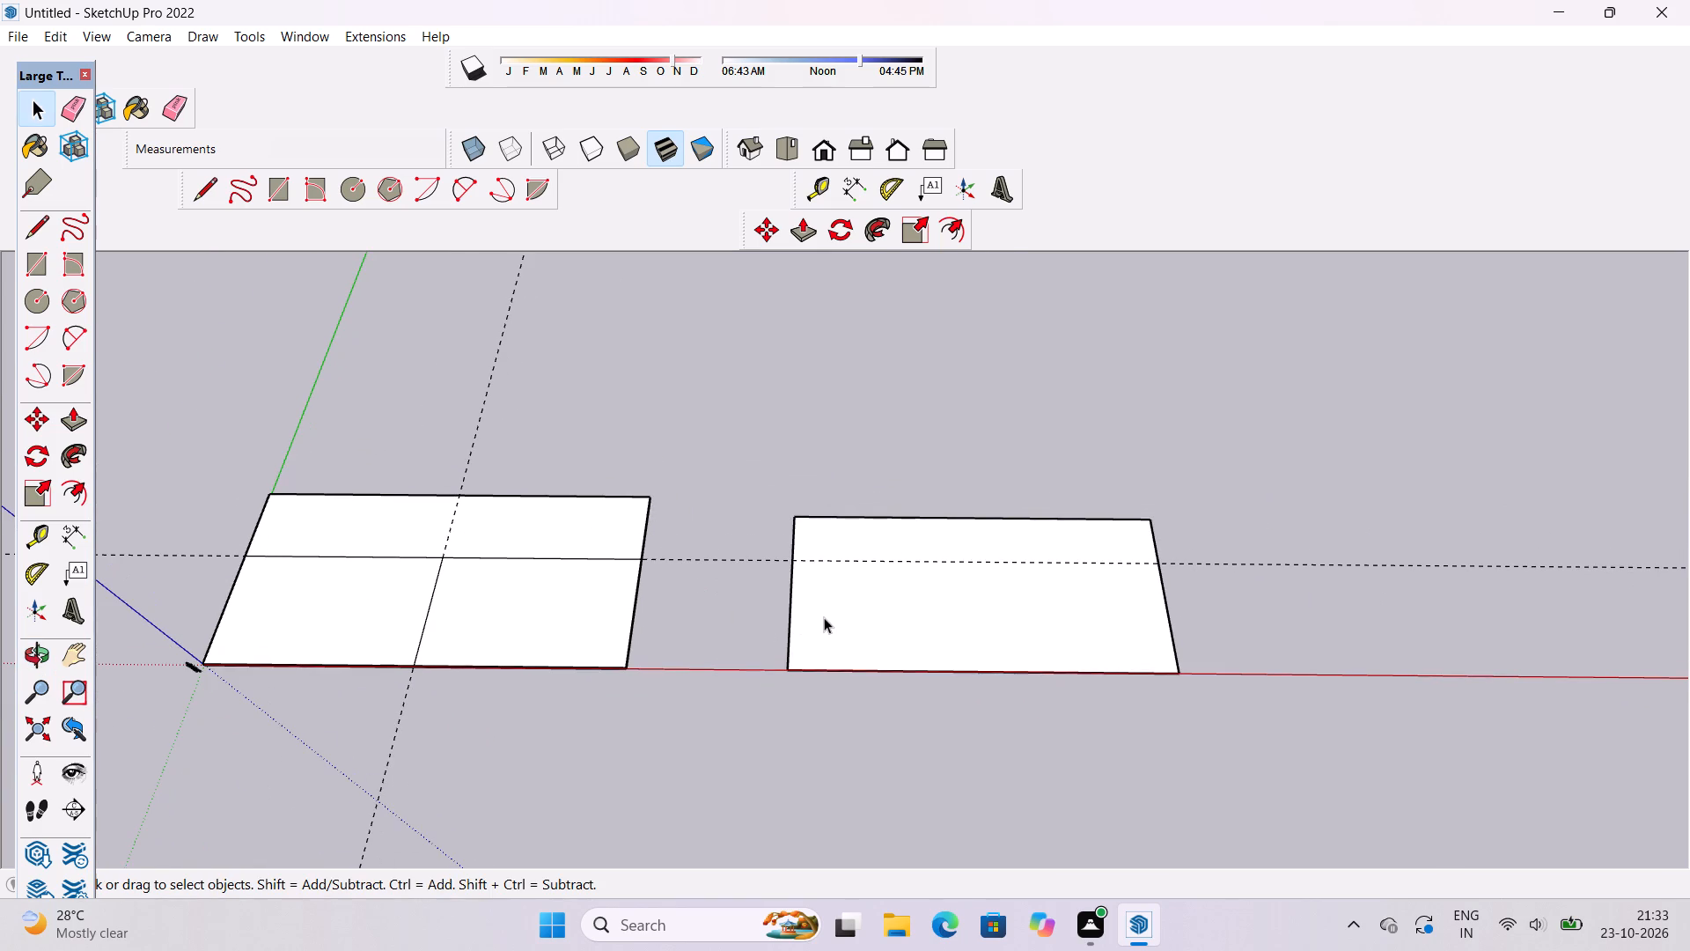
left_click(824, 617)
key("m")
left_click(786, 670)
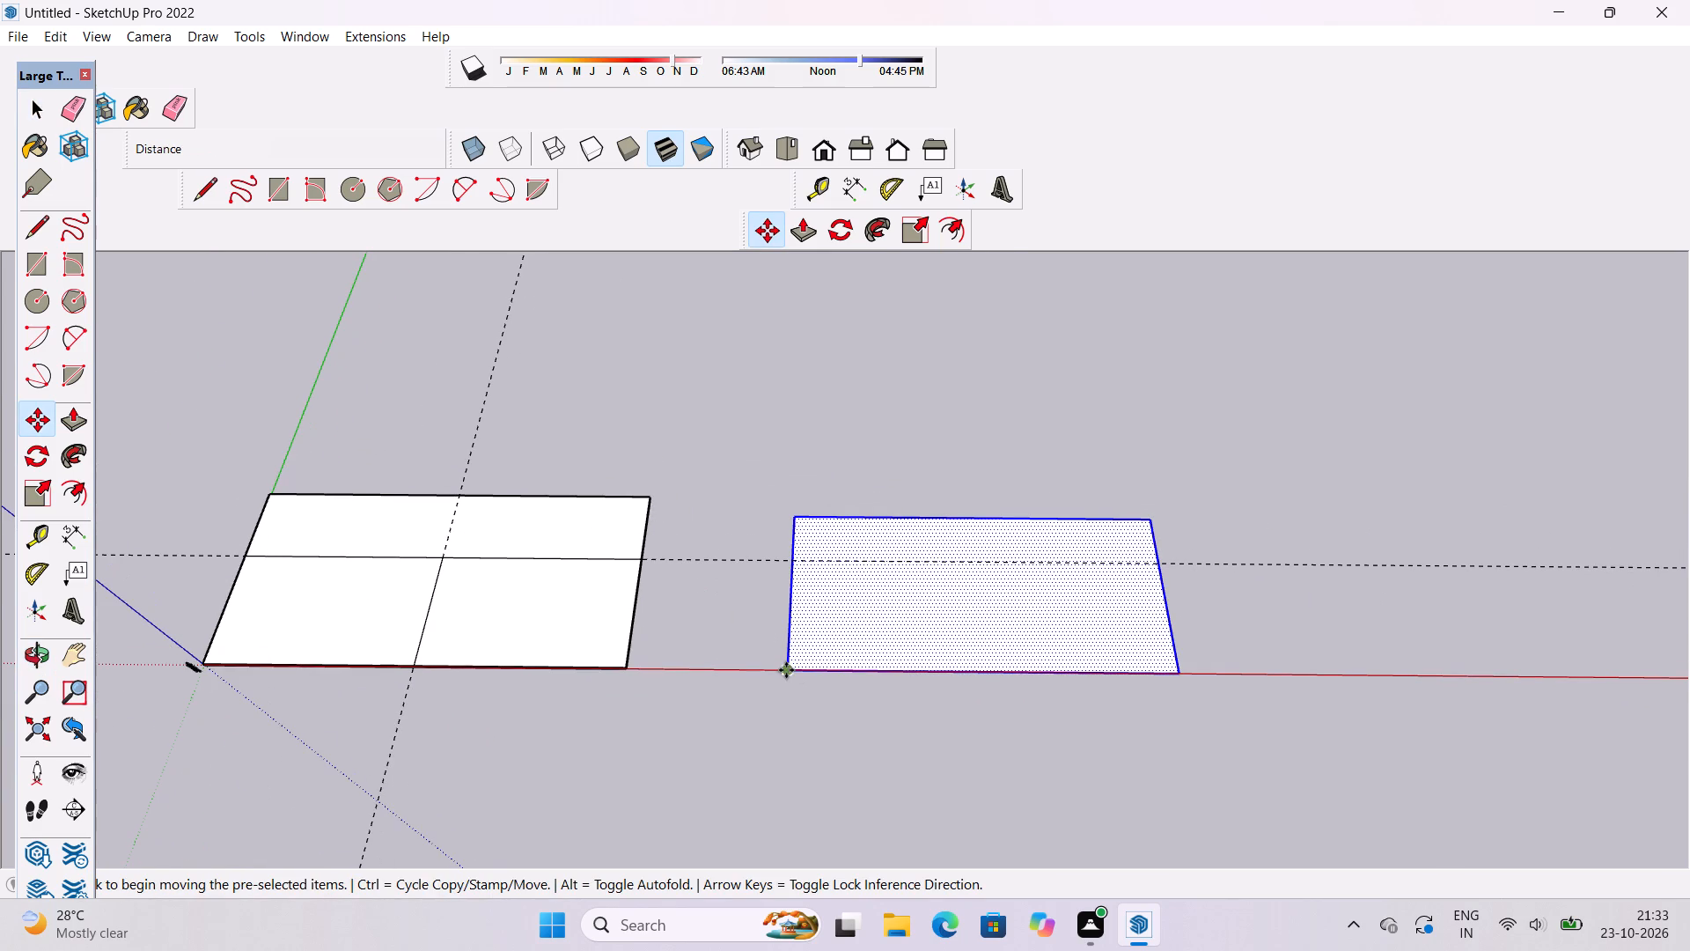
scroll(786, 670, "down", 7)
left_click(1198, 667)
key("space")
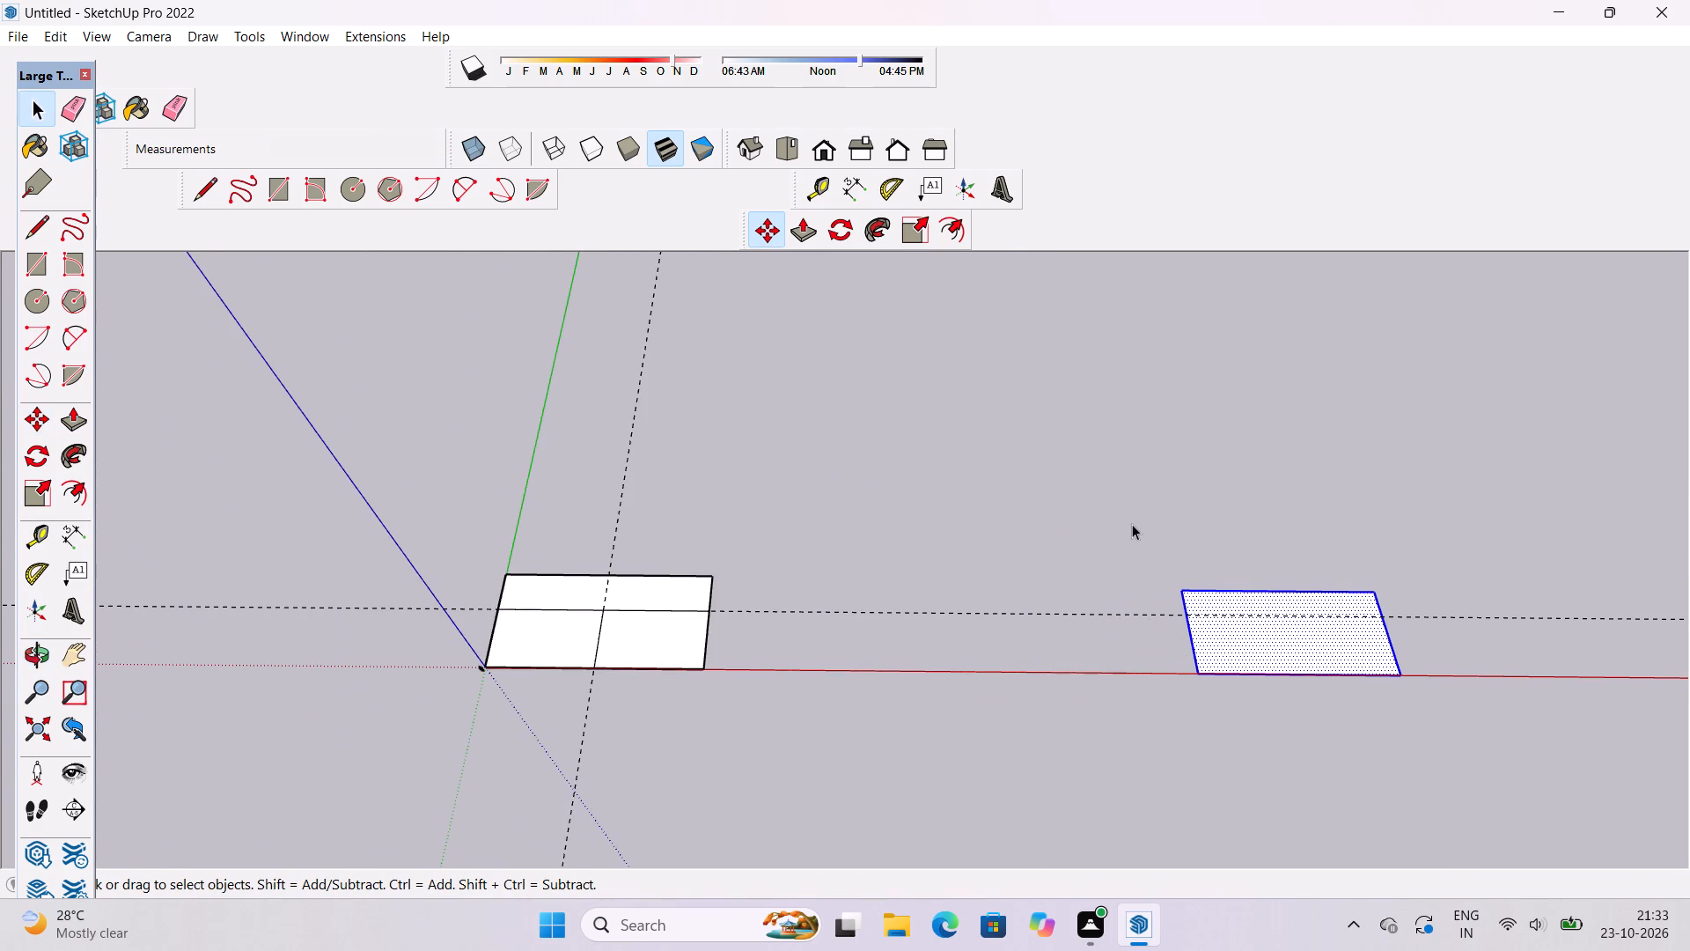
left_click(1132, 524)
Move the divided slab together with both guides about 112' along the red axis, away from the origin.
scroll(619, 674, "up", 11)
scroll(503, 647, "down", 6)
left_click_drag(960, 365, 508, 608)
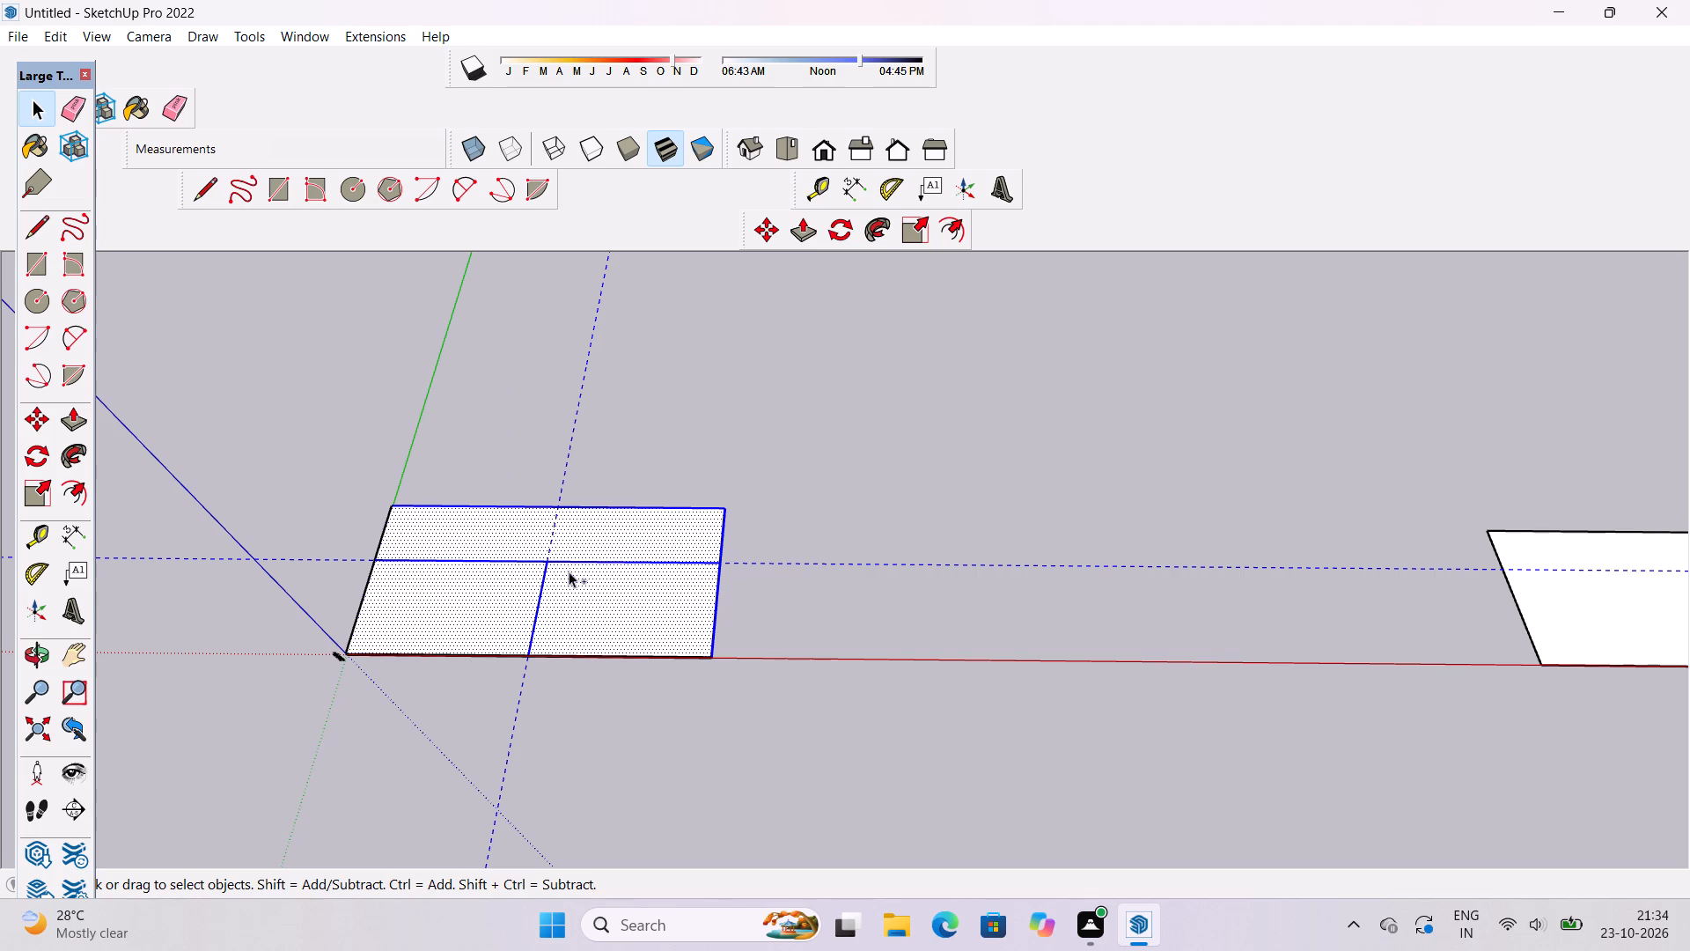
triple_click(576, 590)
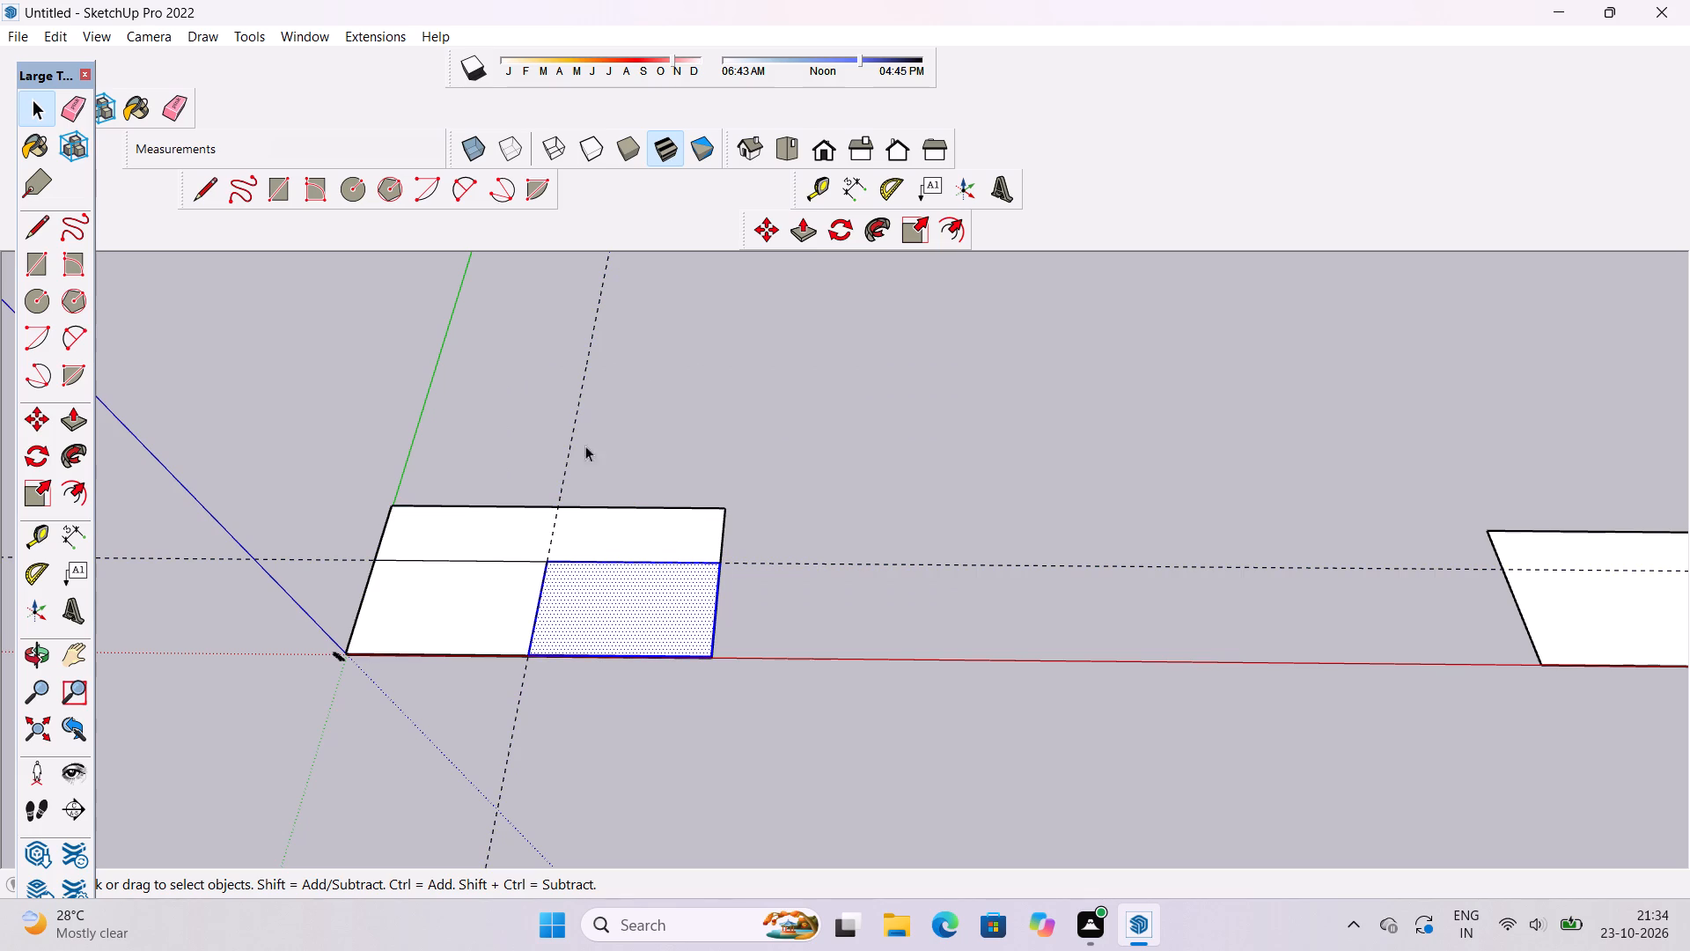
left_click_drag(870, 306, 542, 450)
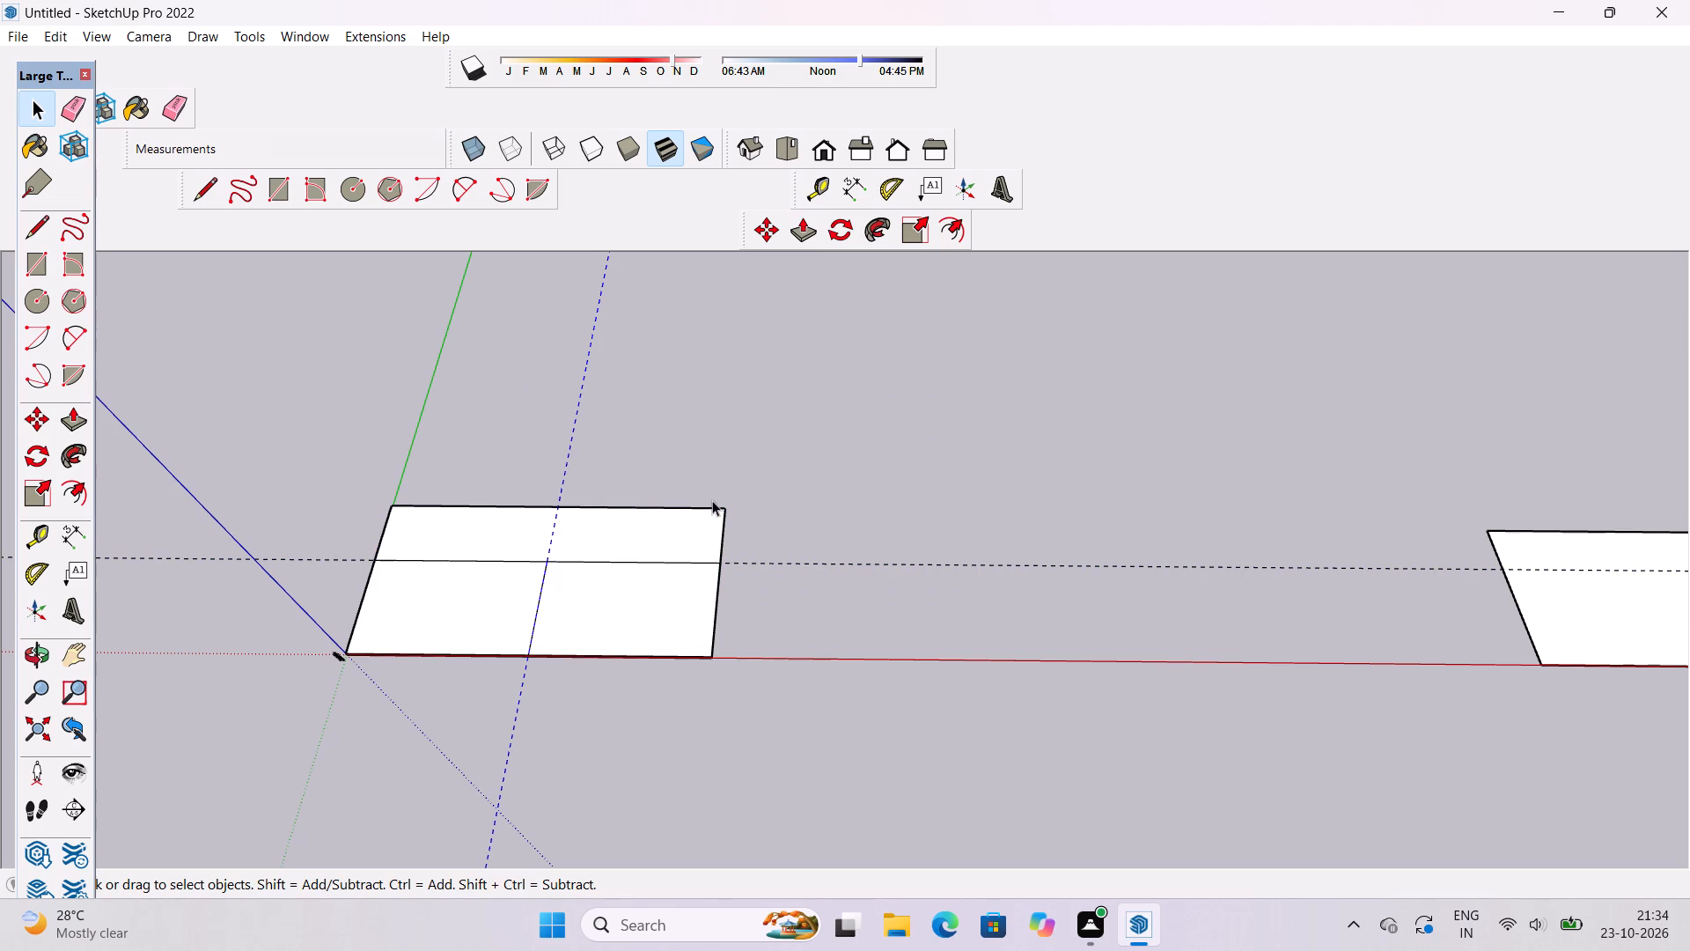
left_click(755, 431)
triple_click(631, 532)
left_click(631, 532)
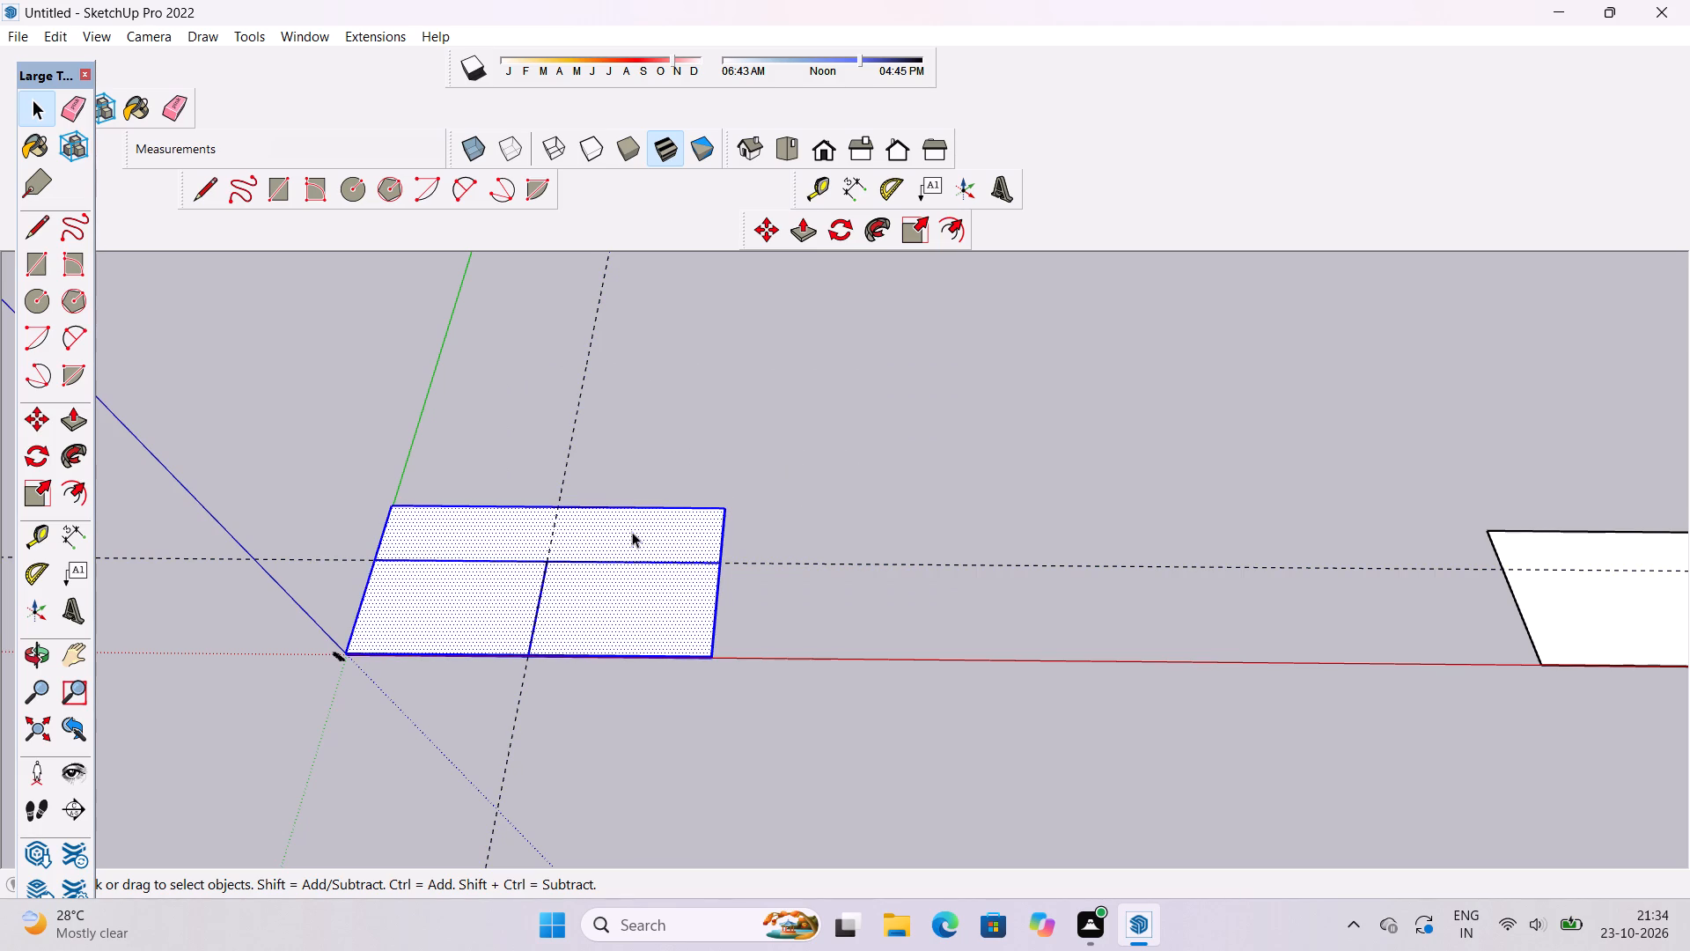
left_click_drag(689, 354, 557, 452, "ctrl")
left_click_drag(812, 475, 768, 588, "ctrl")
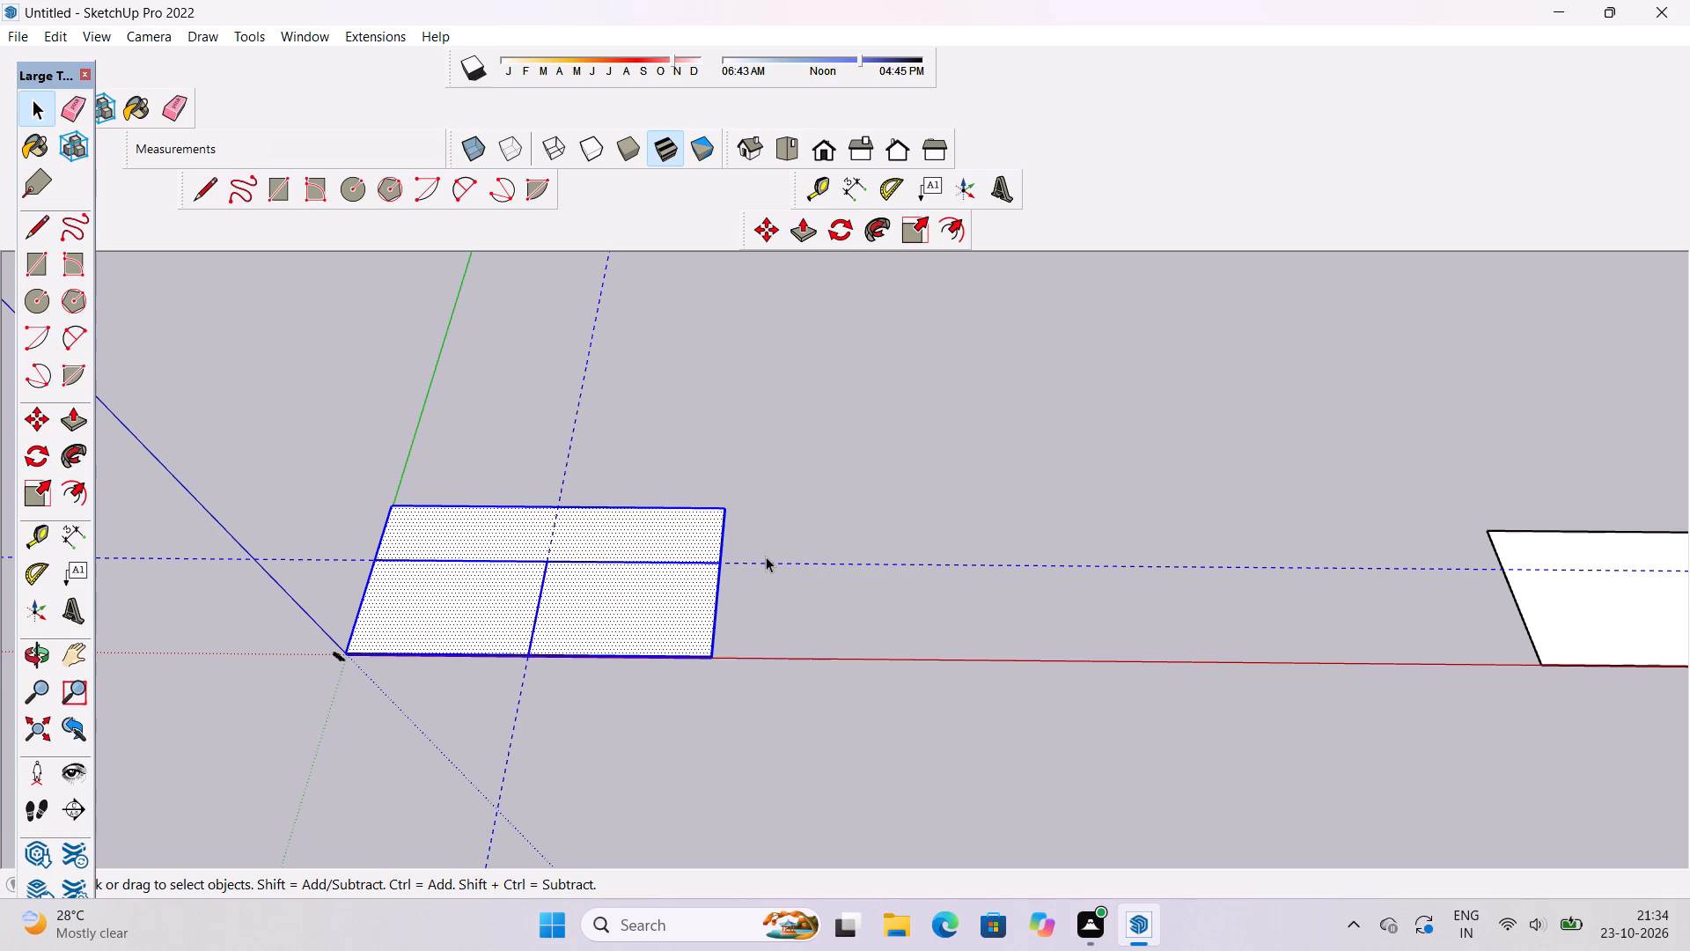
key("m")
left_click(711, 656)
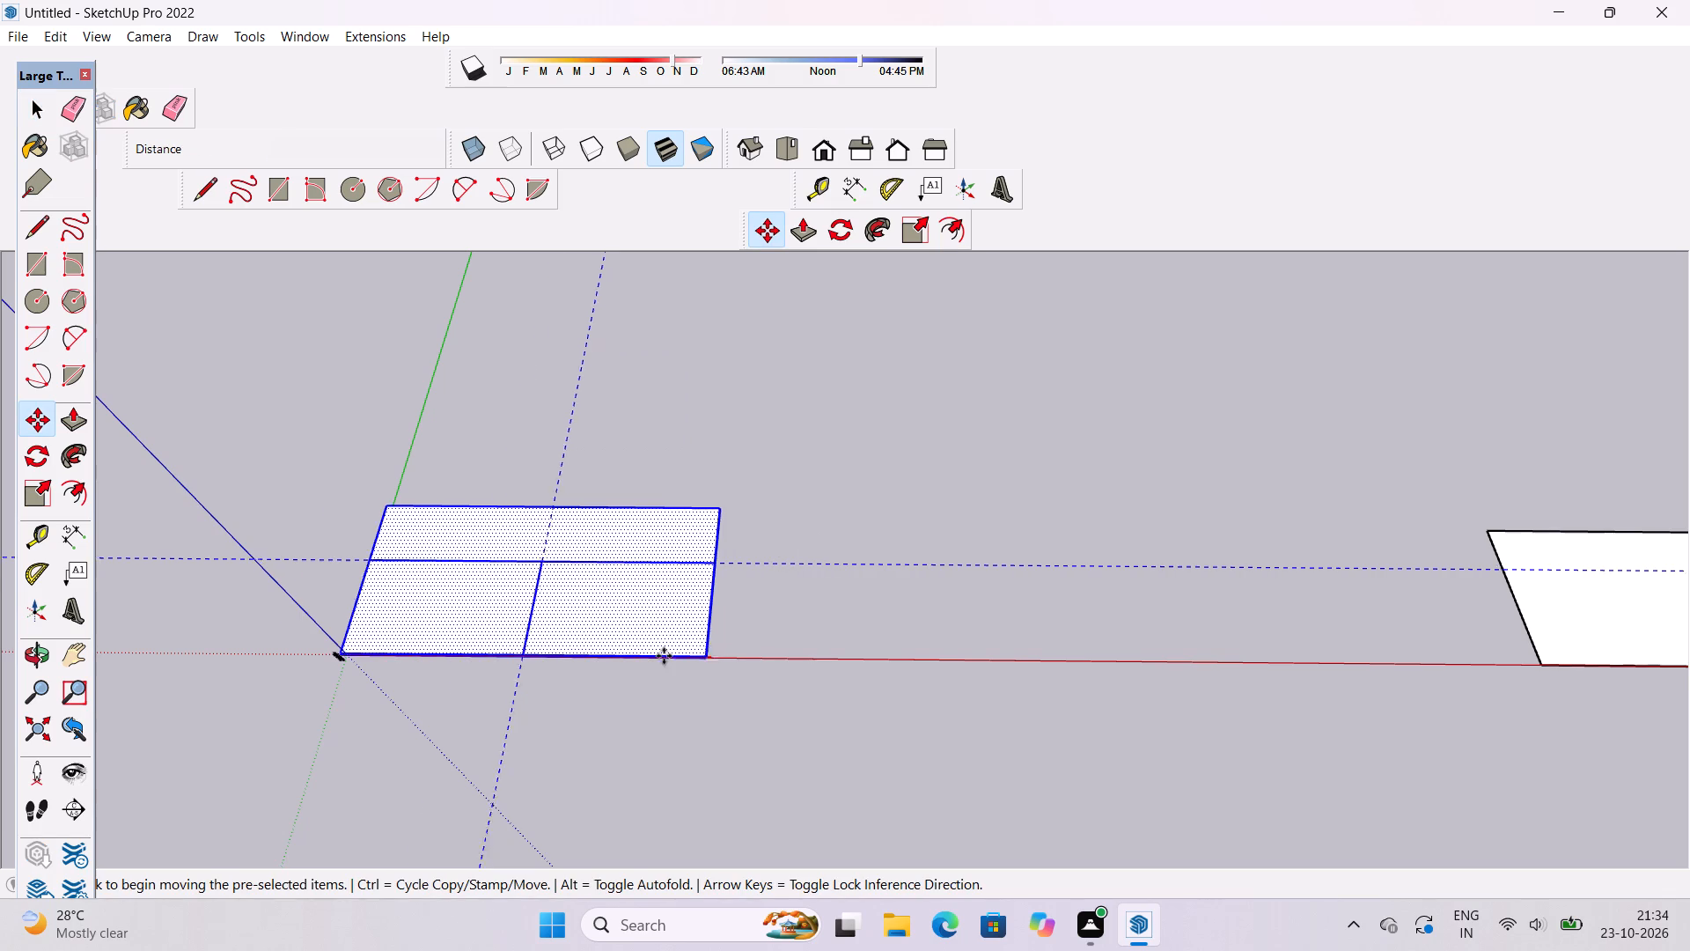
scroll(613, 640, "down", 8)
scroll(765, 638, "up", 3)
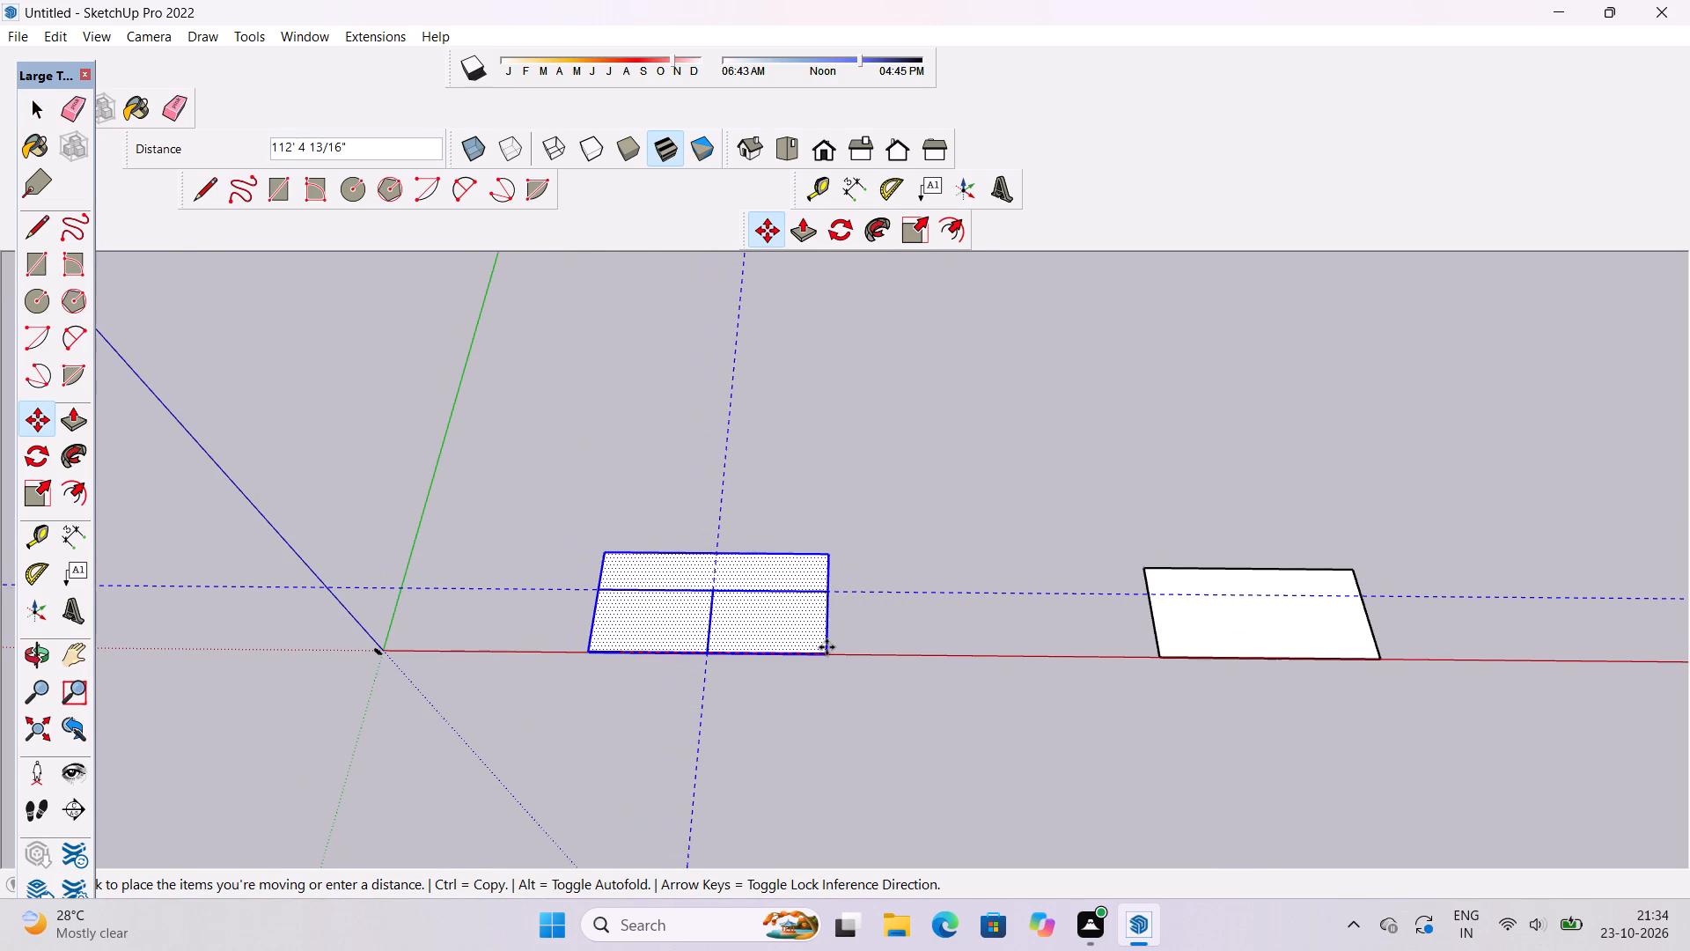
left_click(830, 647)
key("space")
left_click(954, 458)
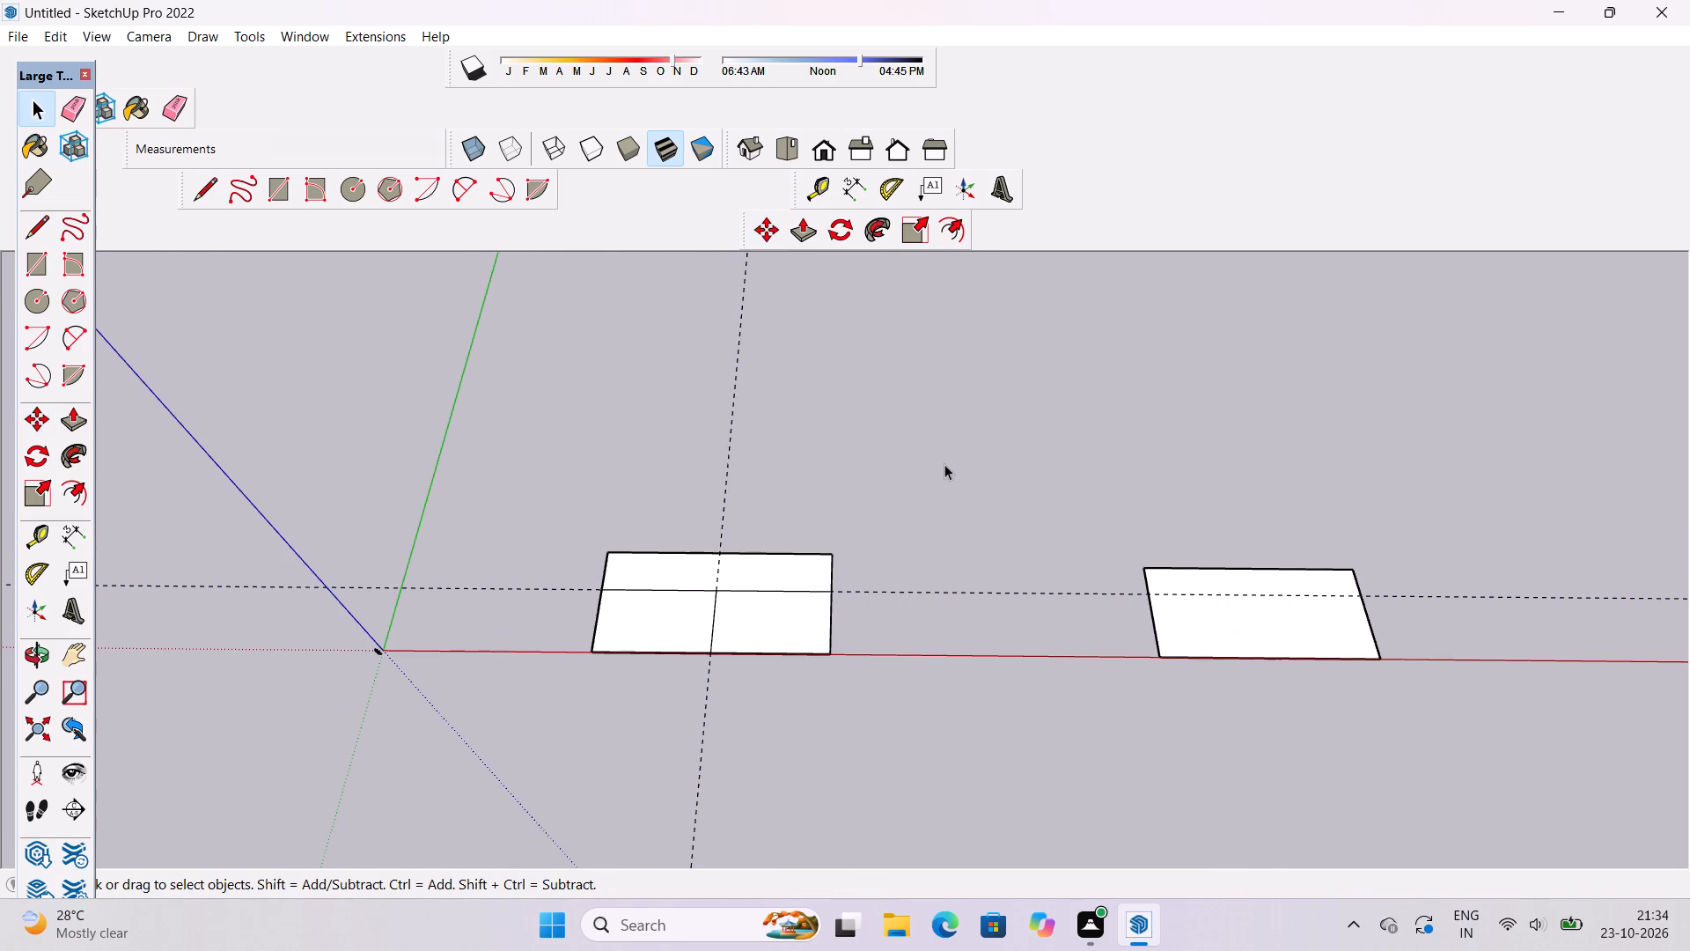
Push/Pull the divided slab's short end face, the one farthest from the origin, outward by 18'.
key("o")
scroll(687, 632, "up", 4)
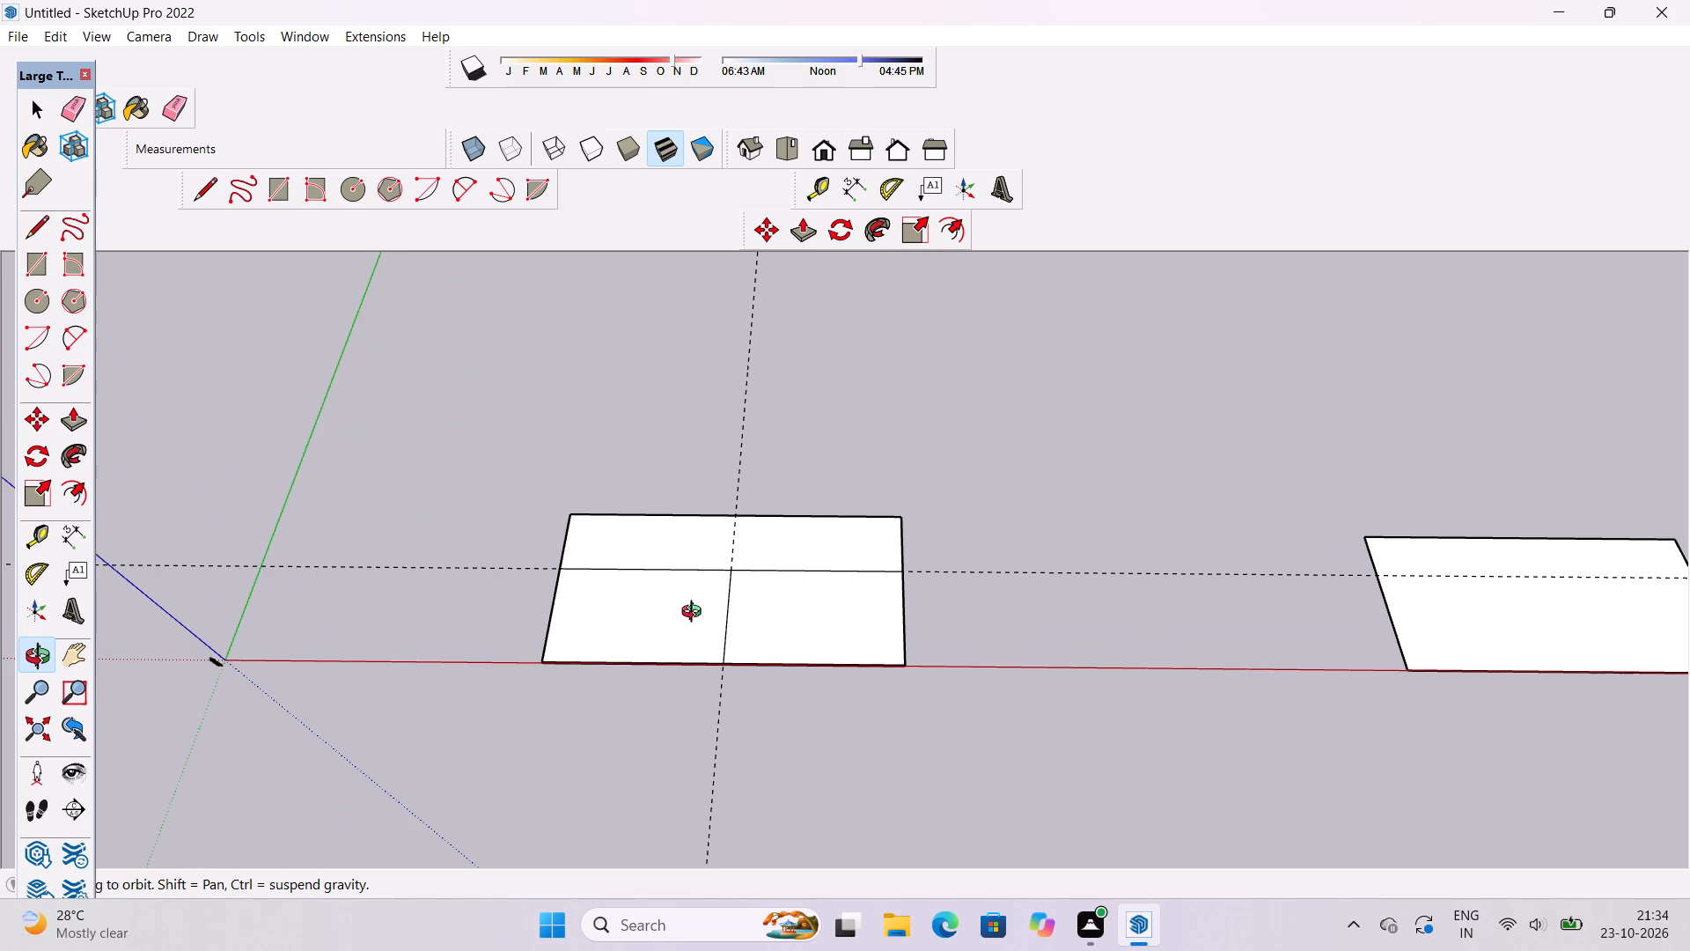
scroll(695, 614, "down", 1)
scroll(706, 606, "up", 1)
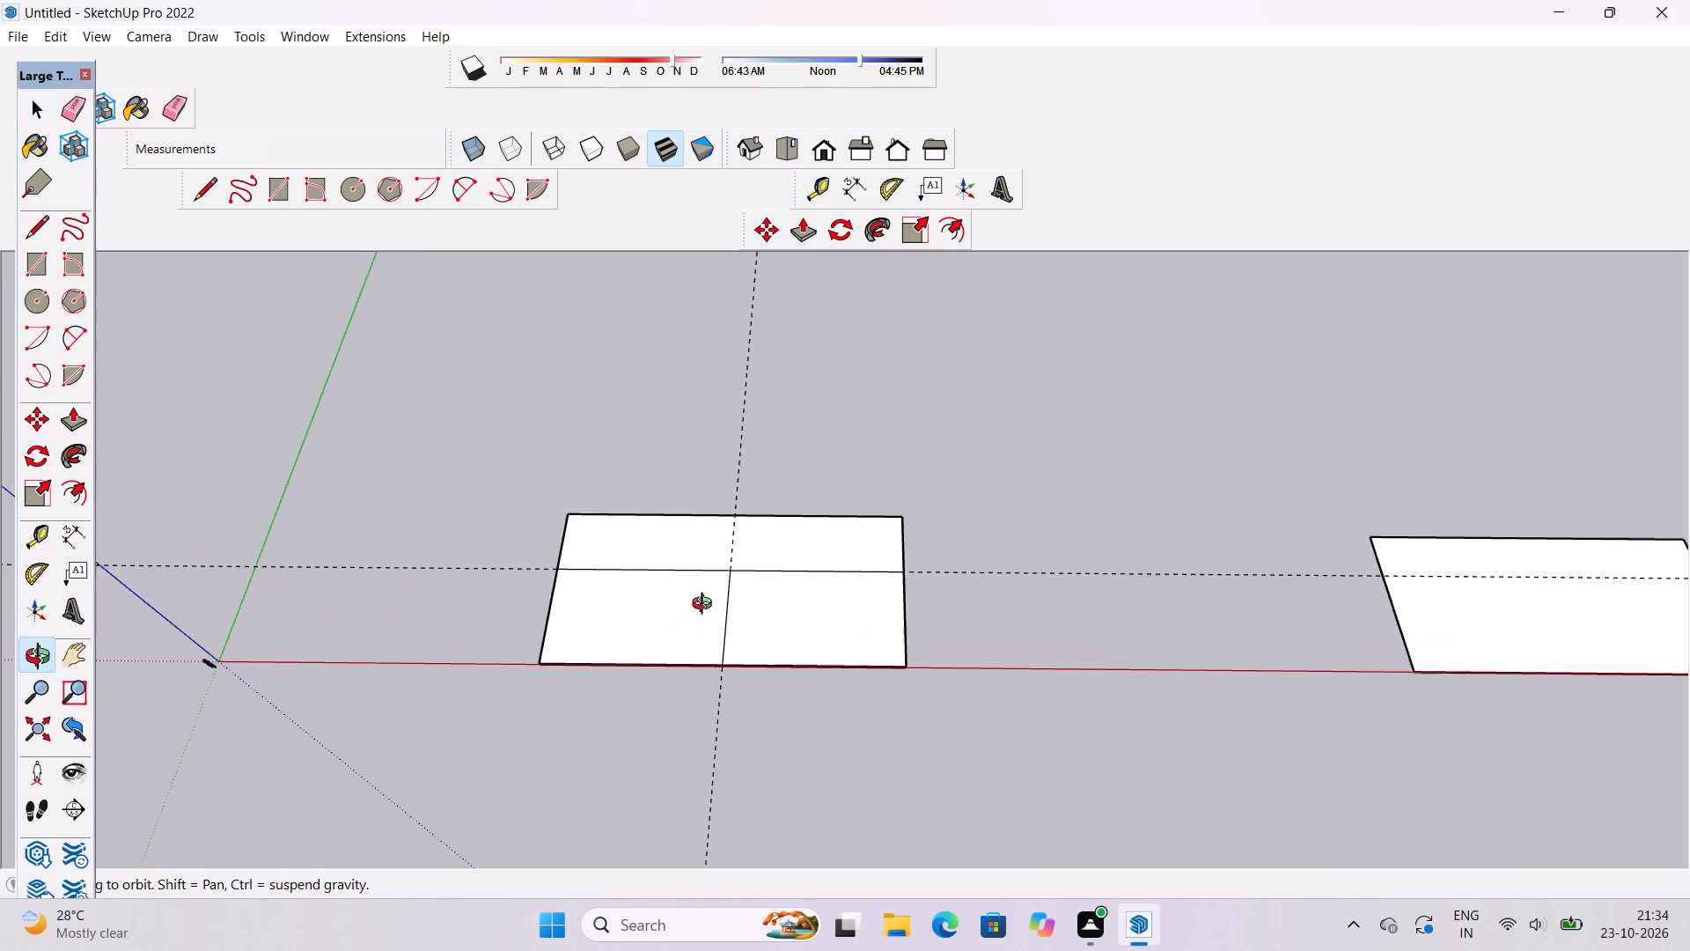
scroll(706, 606, "up", 2)
scroll(706, 606, "down", 2)
left_click_drag(706, 606, 658, 660, "shift")
scroll(769, 660, "up", 4)
left_click(795, 668, "shift")
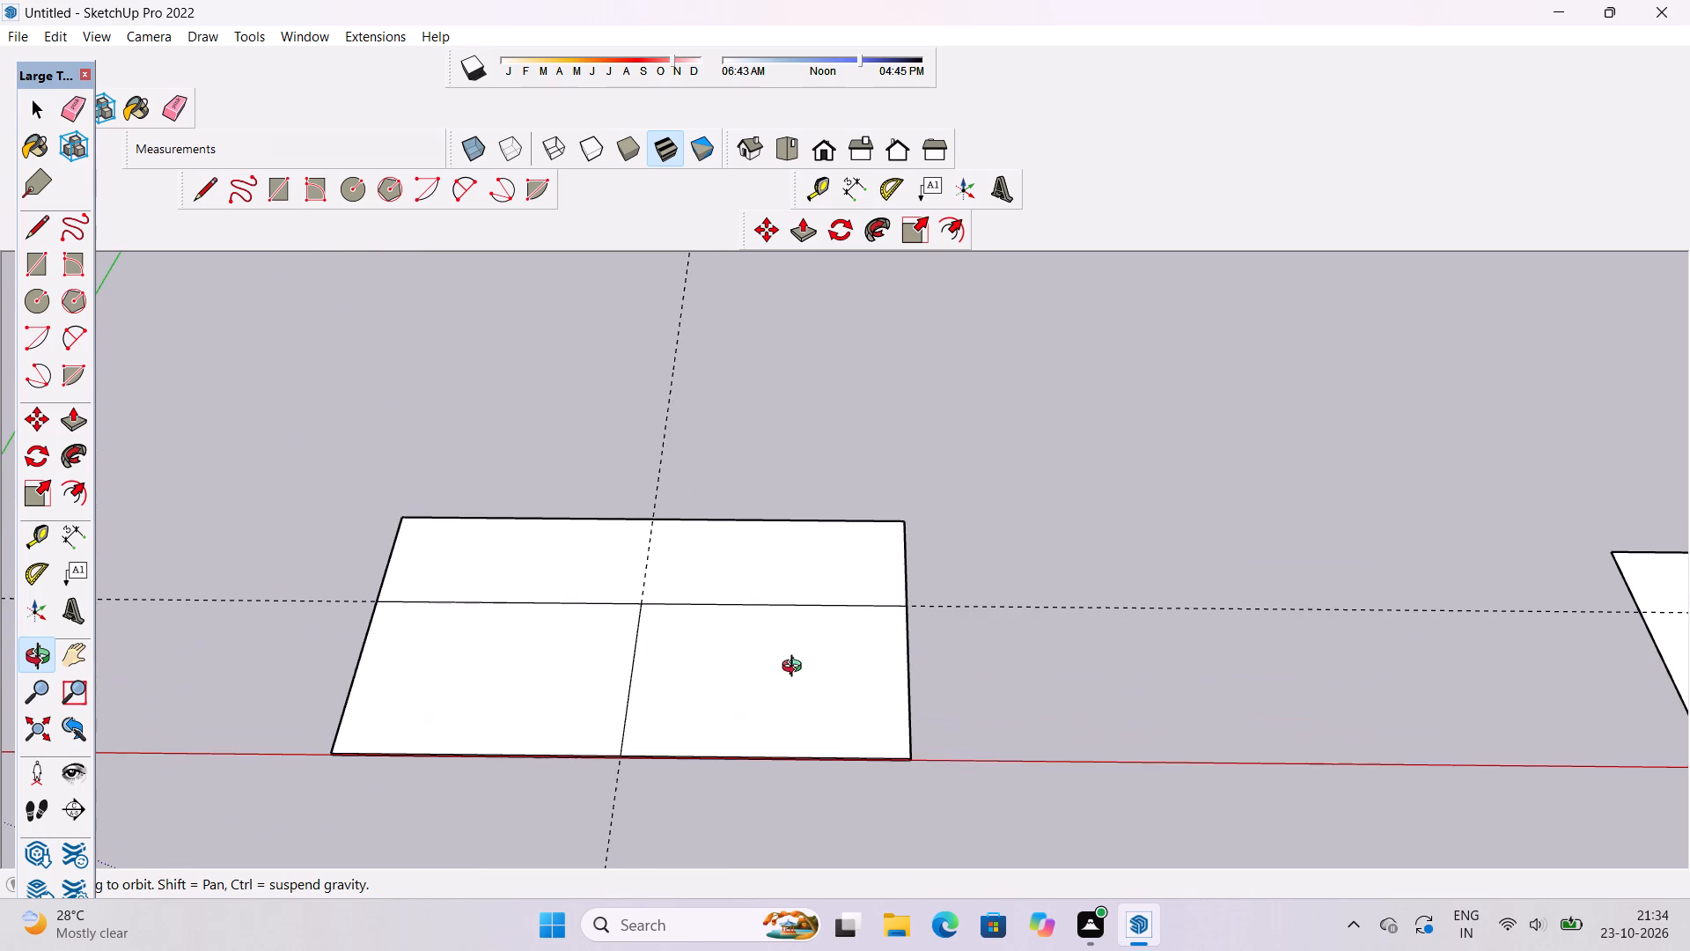
left_click_drag(799, 667, 667, 569)
scroll(1256, 410, "up", 5)
scroll(1138, 490, "down", 3)
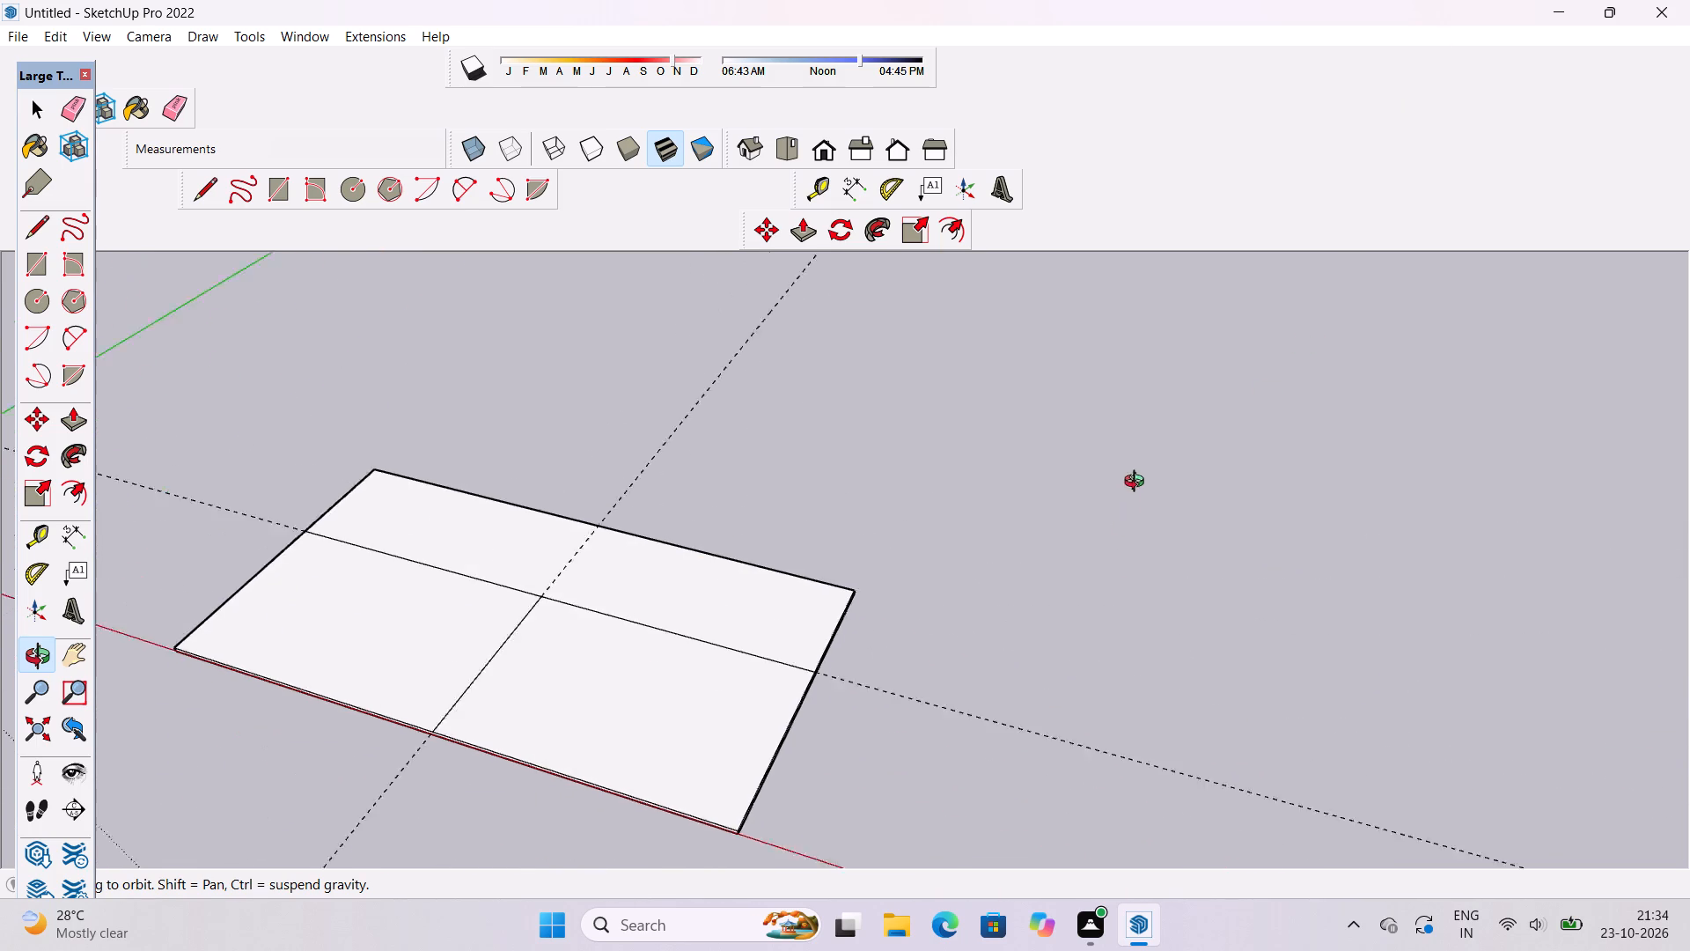
scroll(1138, 483, "down", 4)
left_click_drag(880, 637, 935, 430, "shift")
left_click_drag(935, 430, 782, 337)
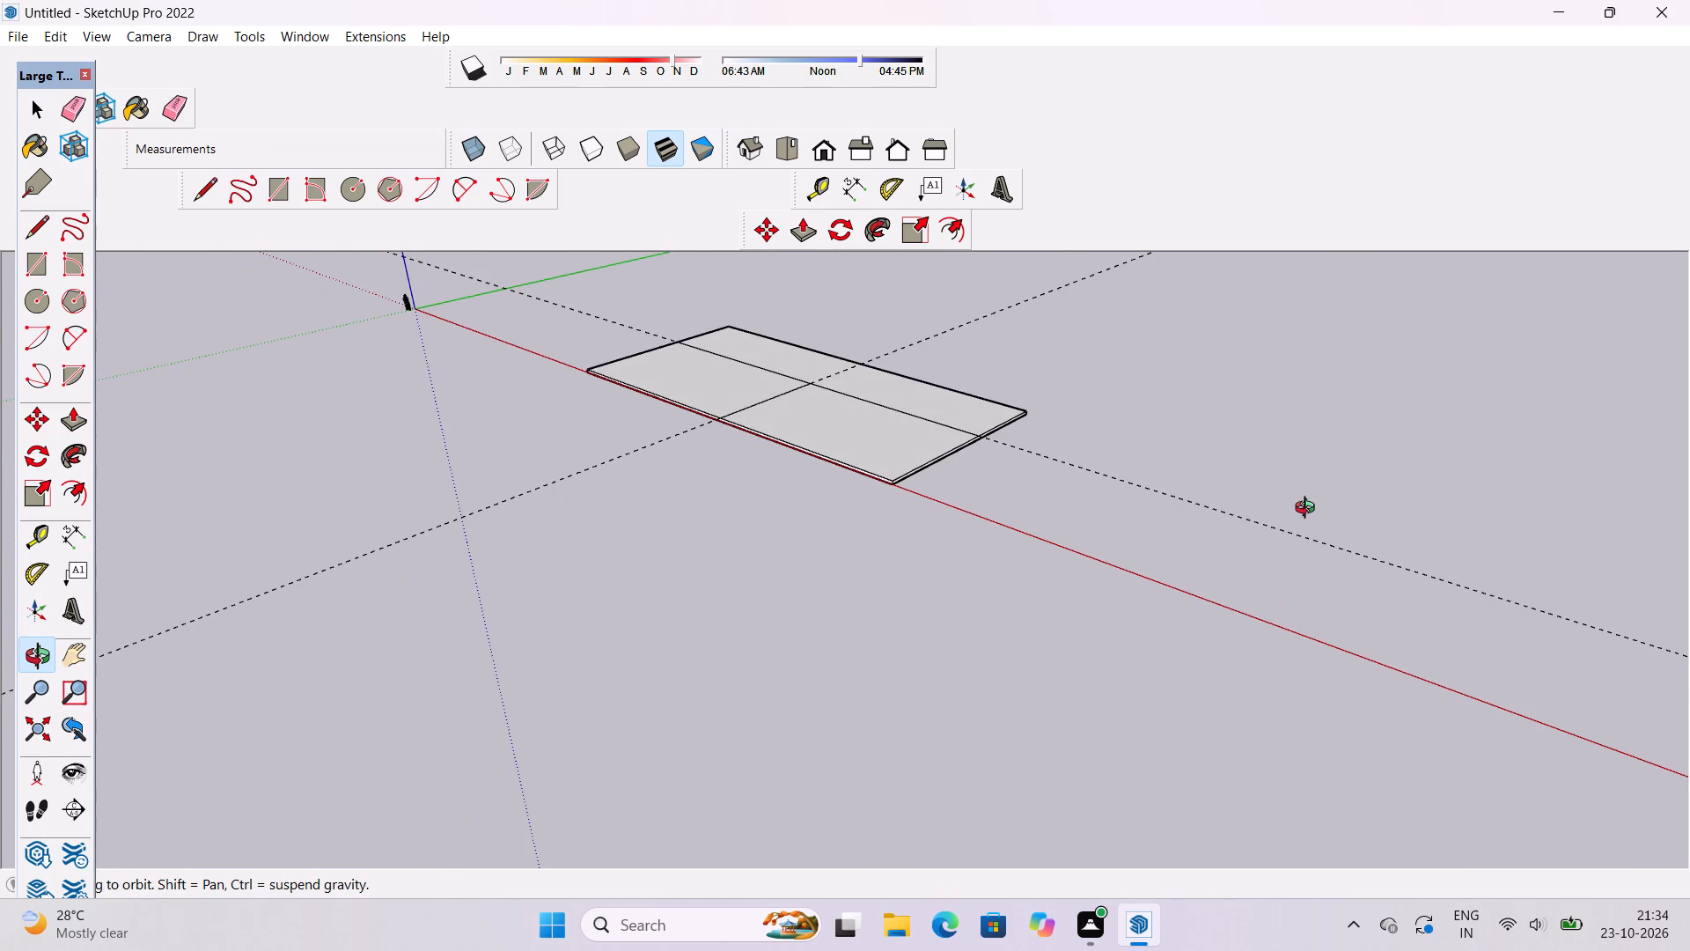
left_click_drag(732, 451, 575, 766, "shift")
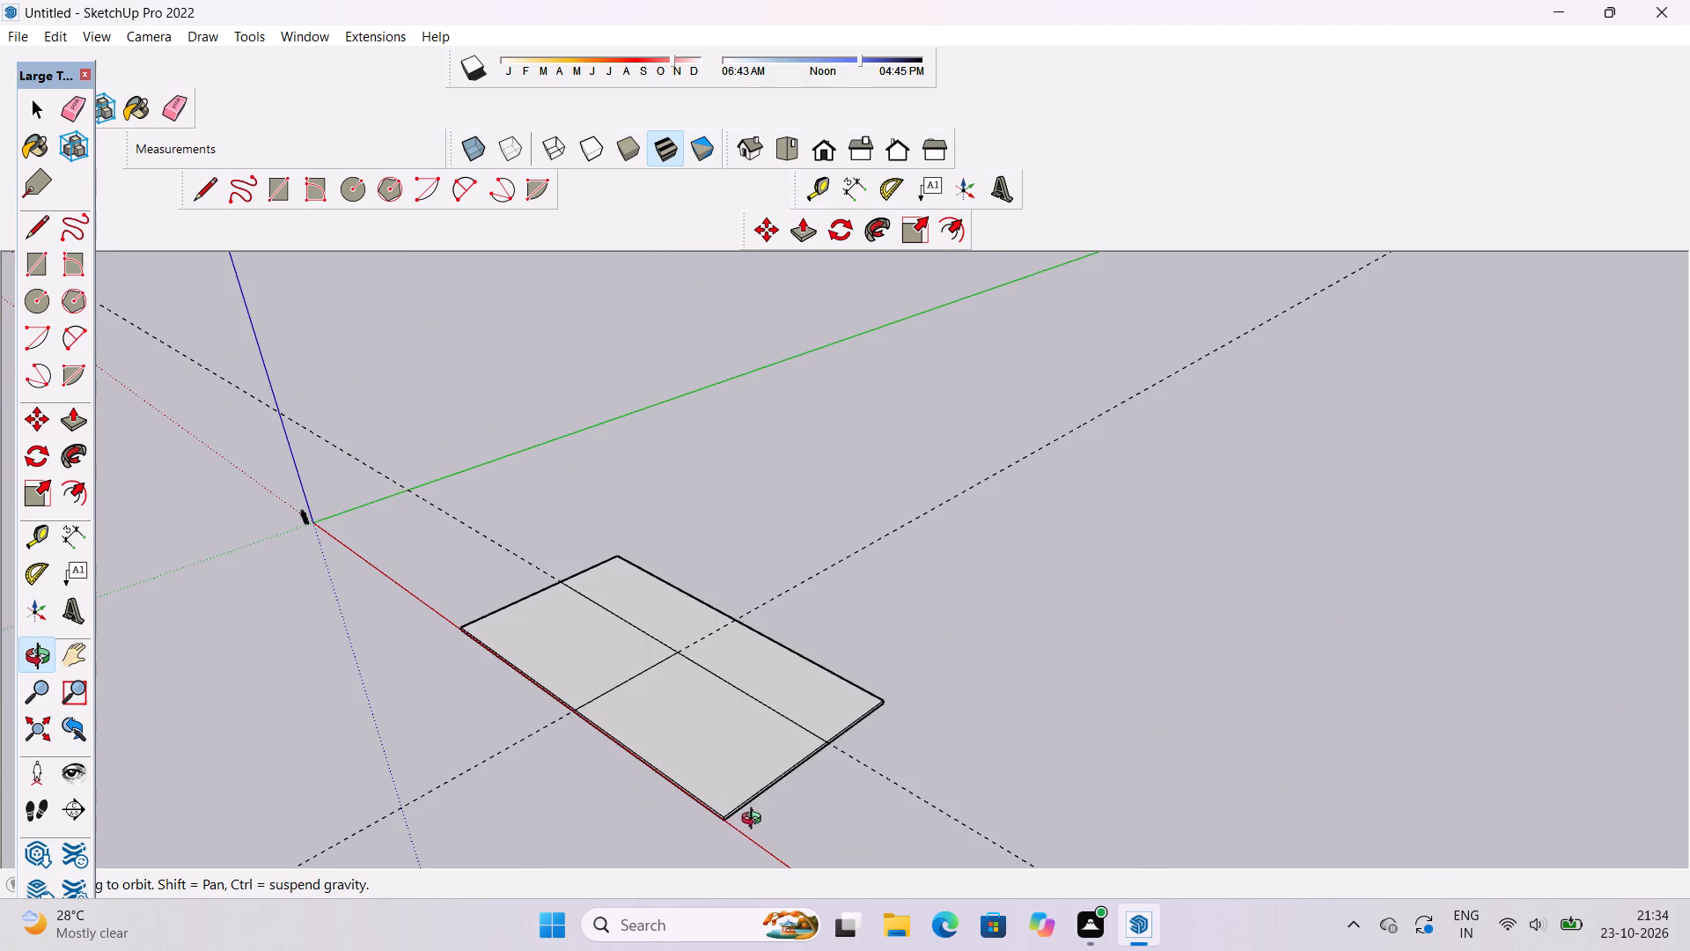
scroll(748, 793, "up", 6)
scroll(753, 837, "up", 5, "shift")
left_click_drag(759, 837, 751, 778, "shift")
left_click_drag(751, 769, 751, 704)
scroll(751, 704, "down", 5)
left_click_drag(752, 704, 776, 731)
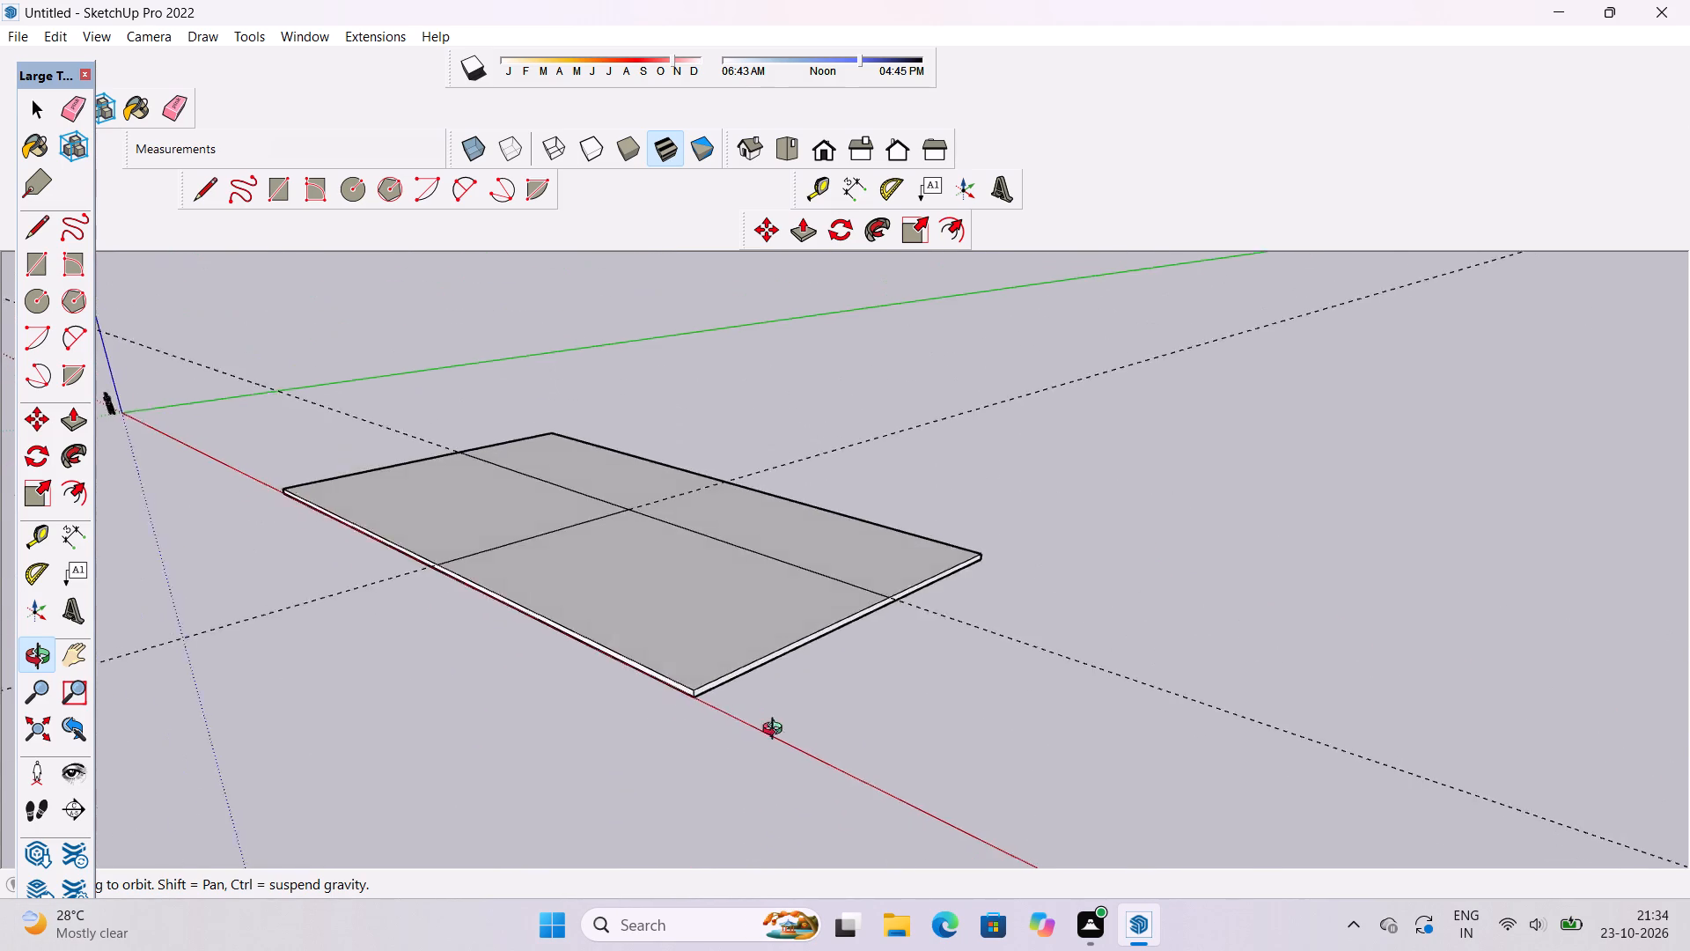
left_click_drag(776, 731, 900, 866)
left_click_drag(883, 847, 820, 725)
left_click_drag(825, 778, 752, 653)
scroll(815, 654, "up", 4)
left_click_drag(810, 646, 748, 697, "shift")
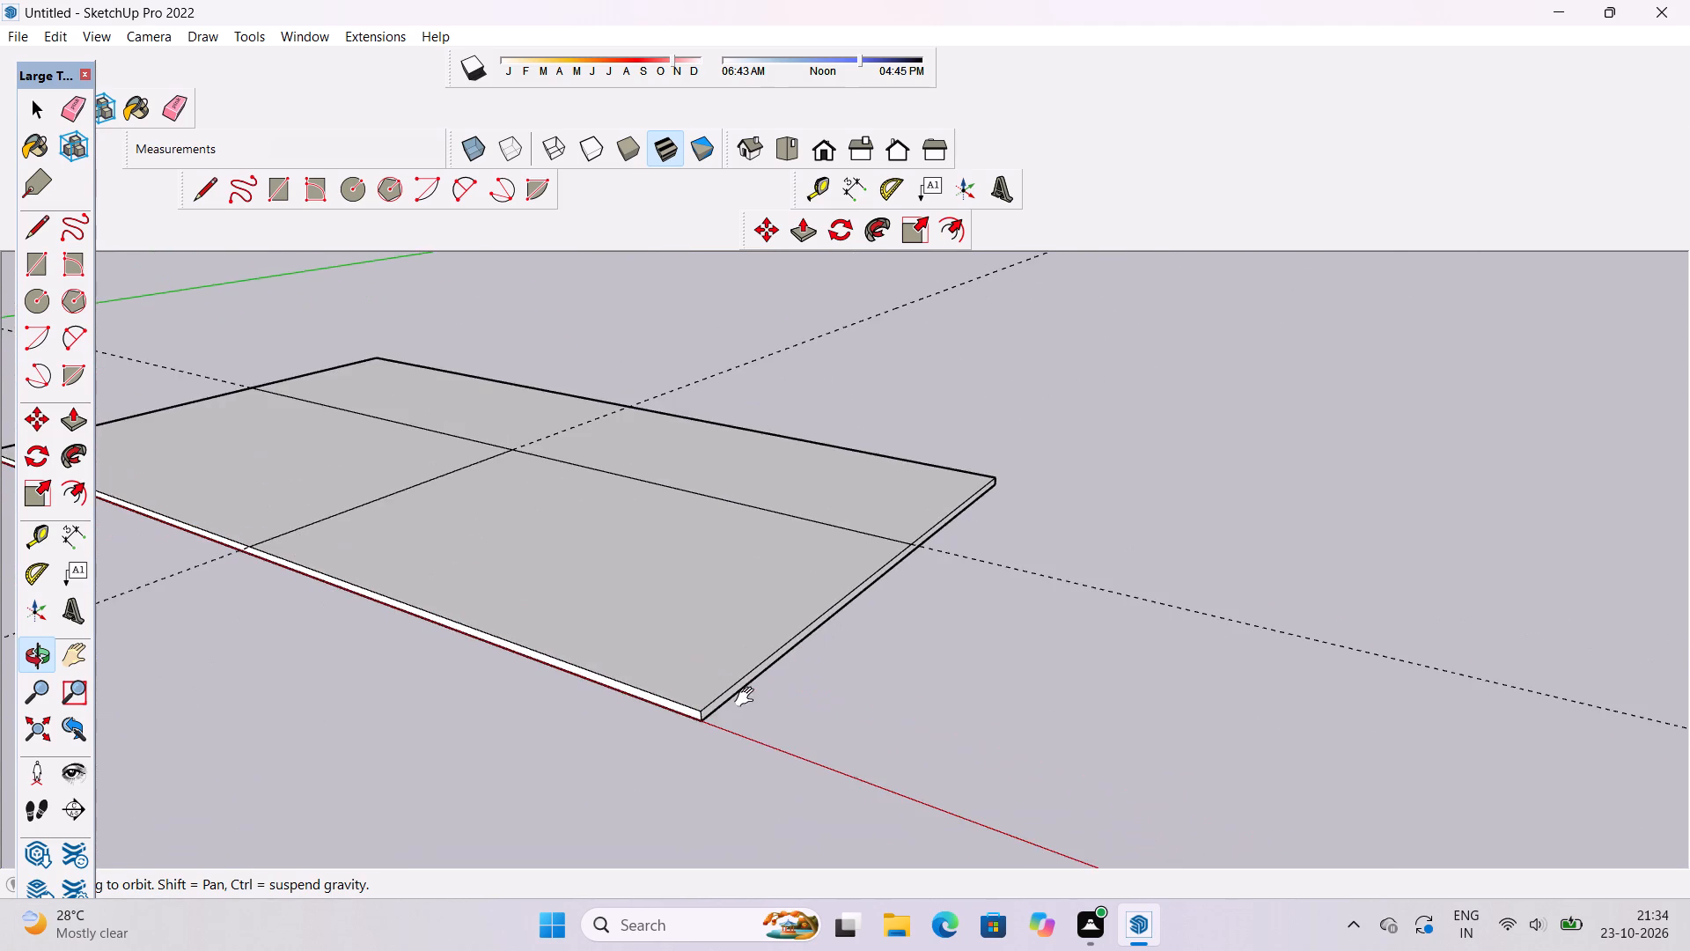
scroll(748, 697, "up", 4)
key("p")
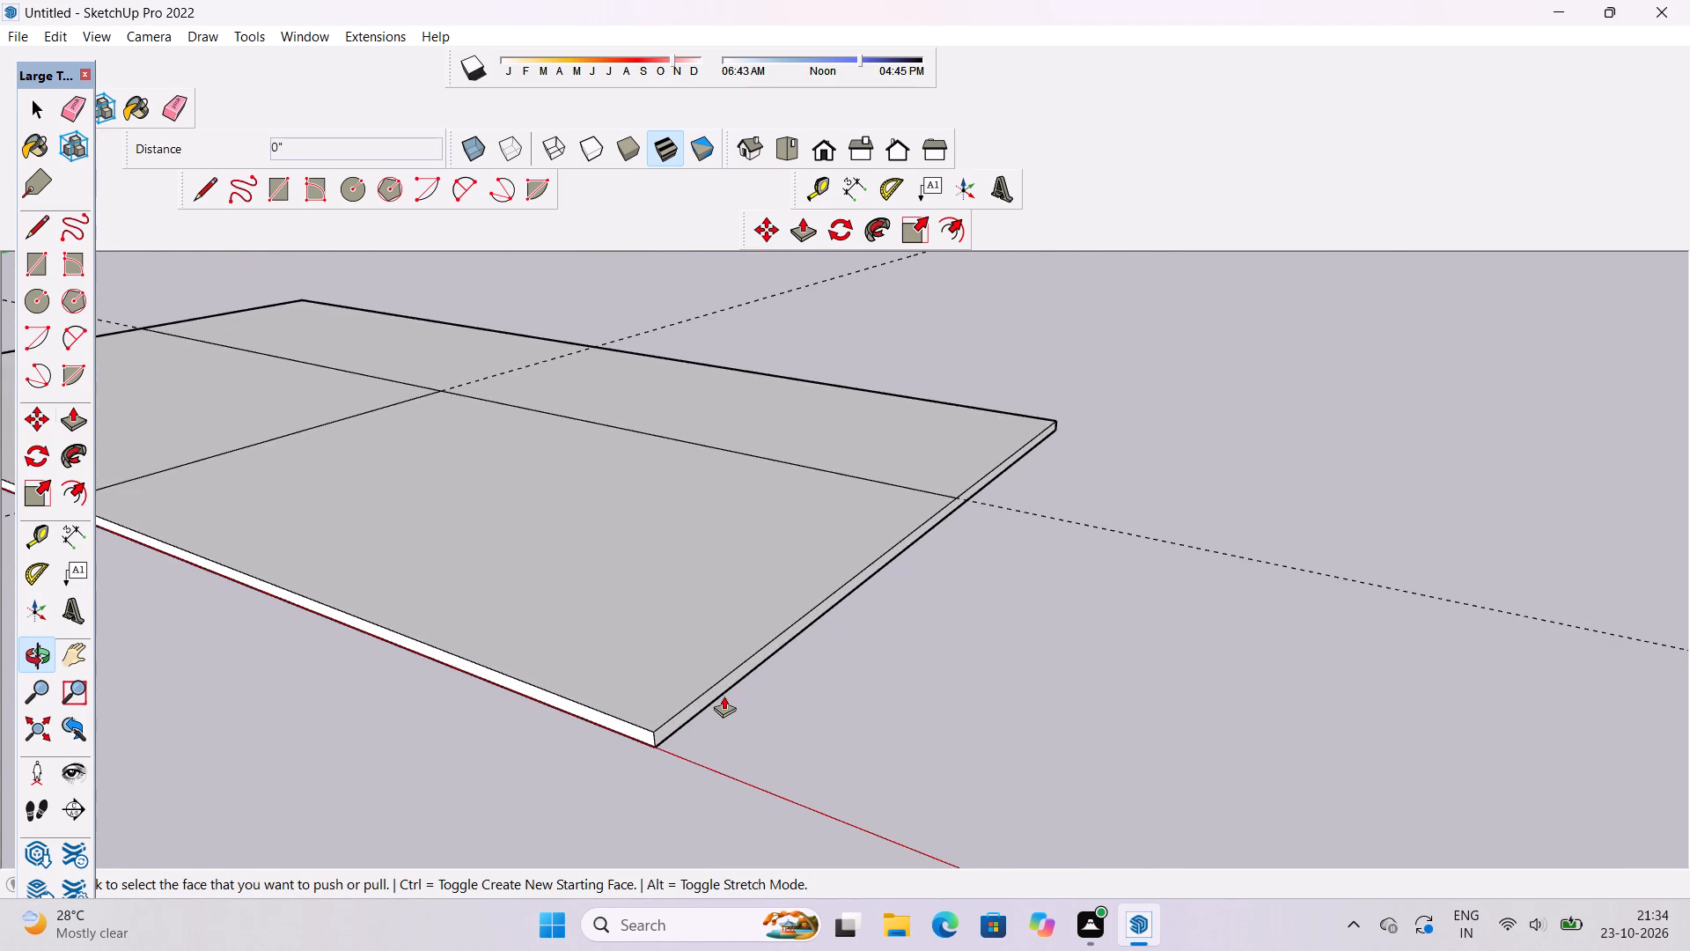
scroll(724, 696, "up", 2)
left_click(707, 688)
key("space")
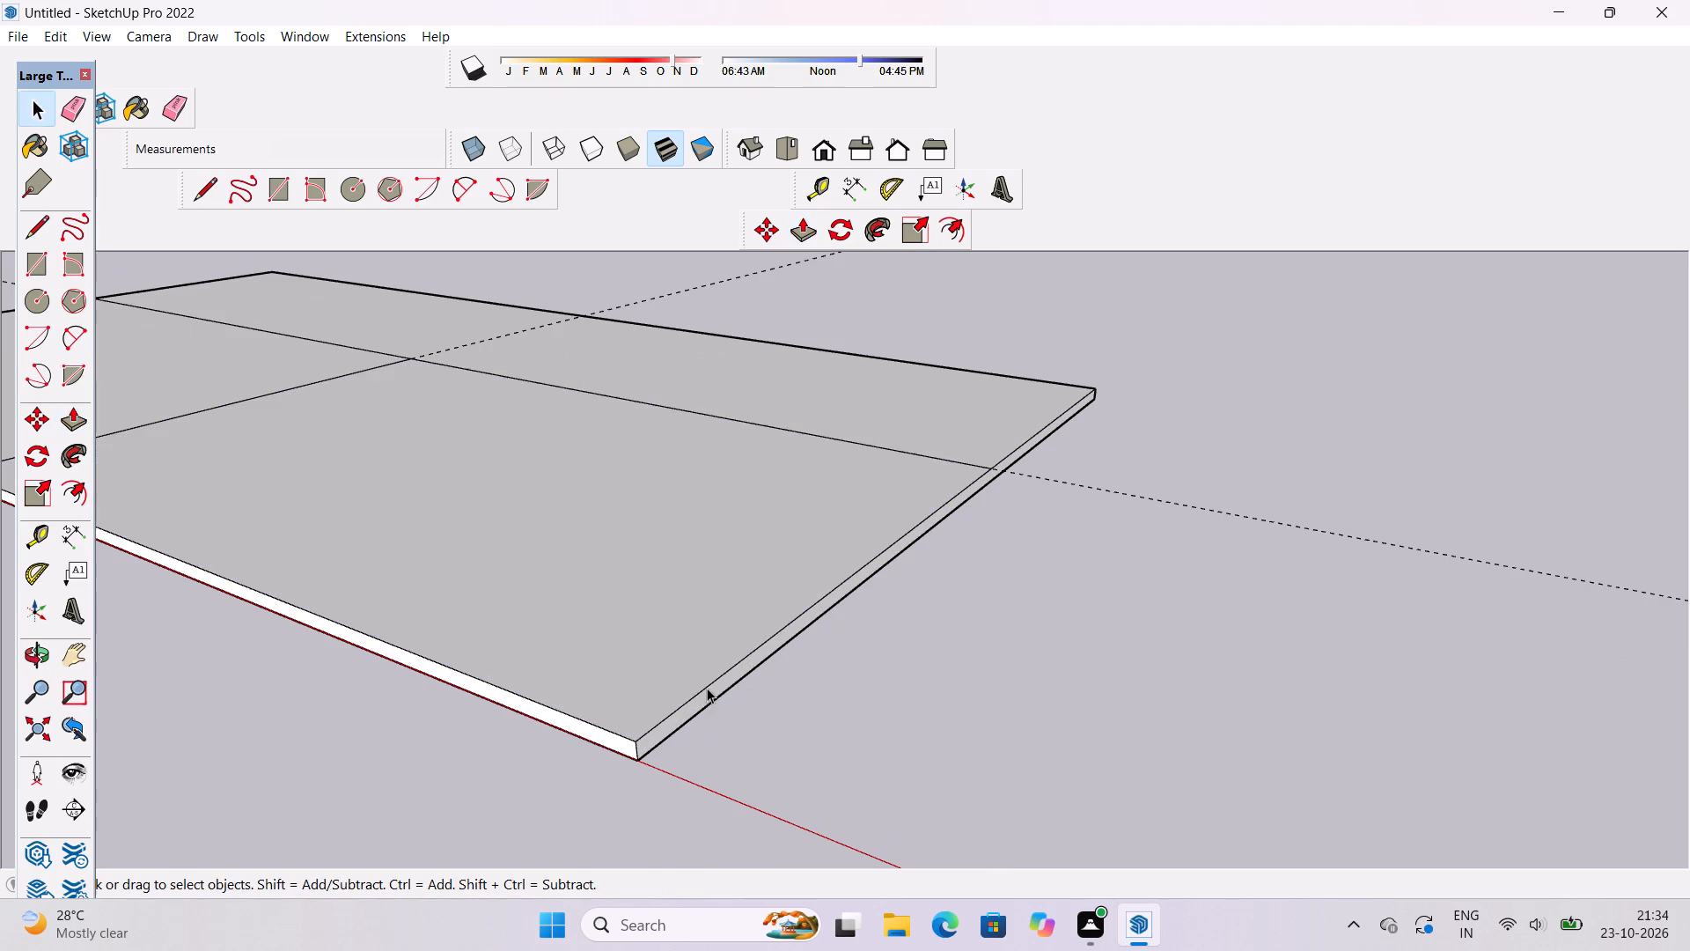
type("p")
left_click(710, 689)
scroll(710, 689, "down", 10)
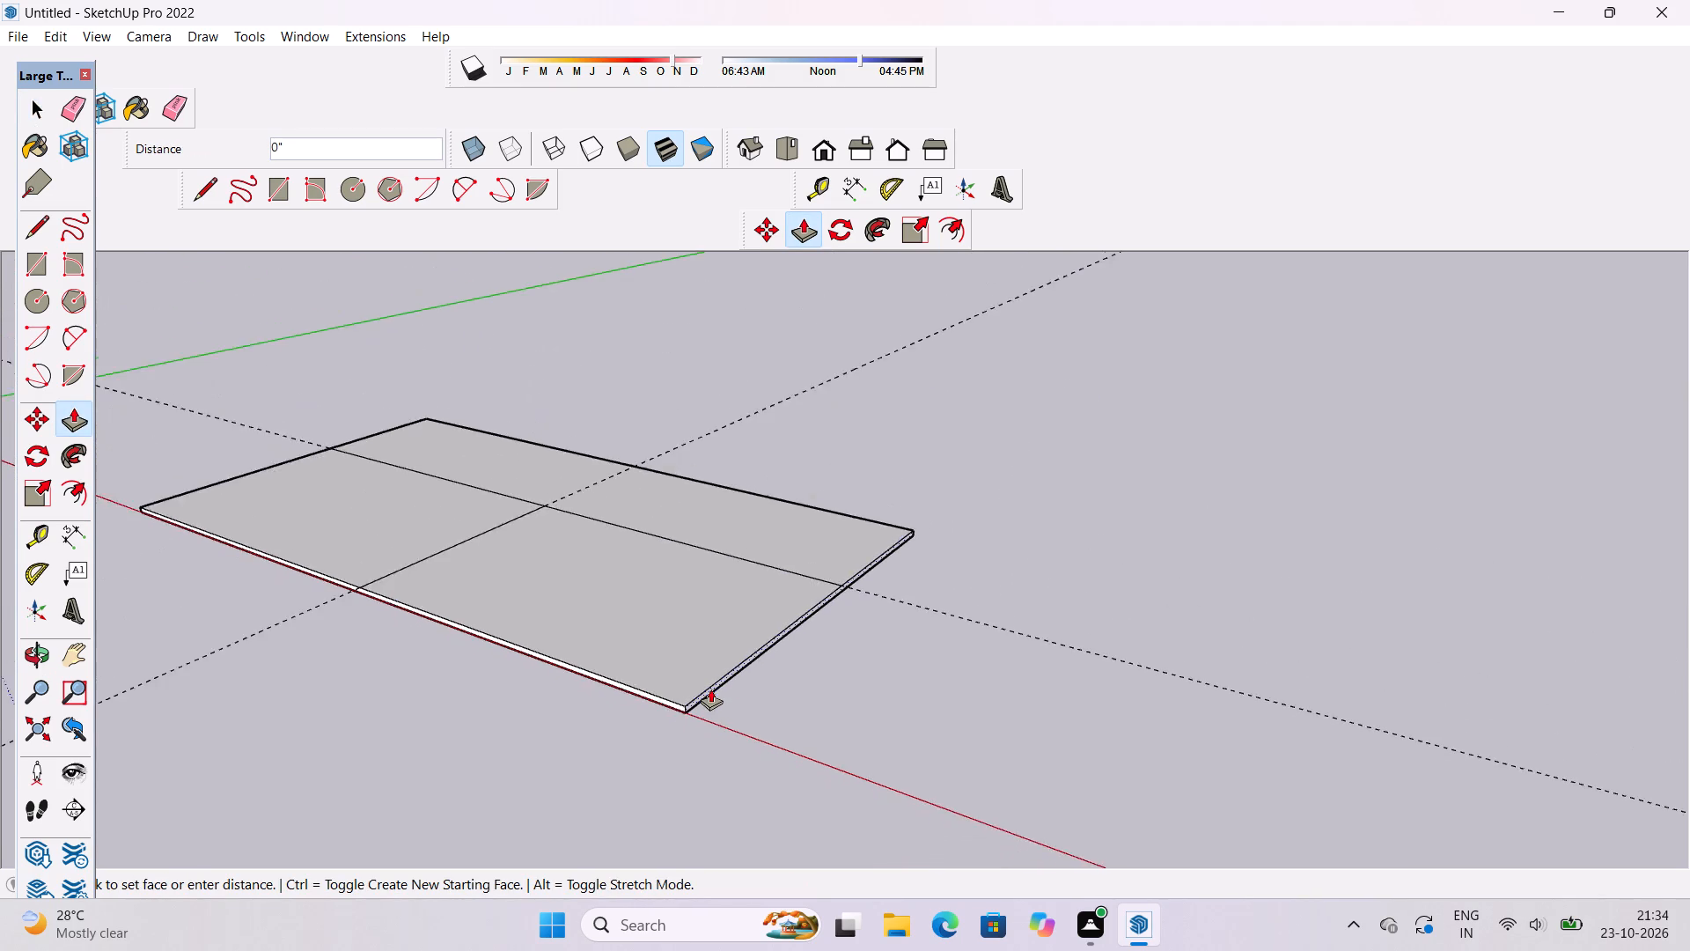
scroll(710, 689, "down", 5)
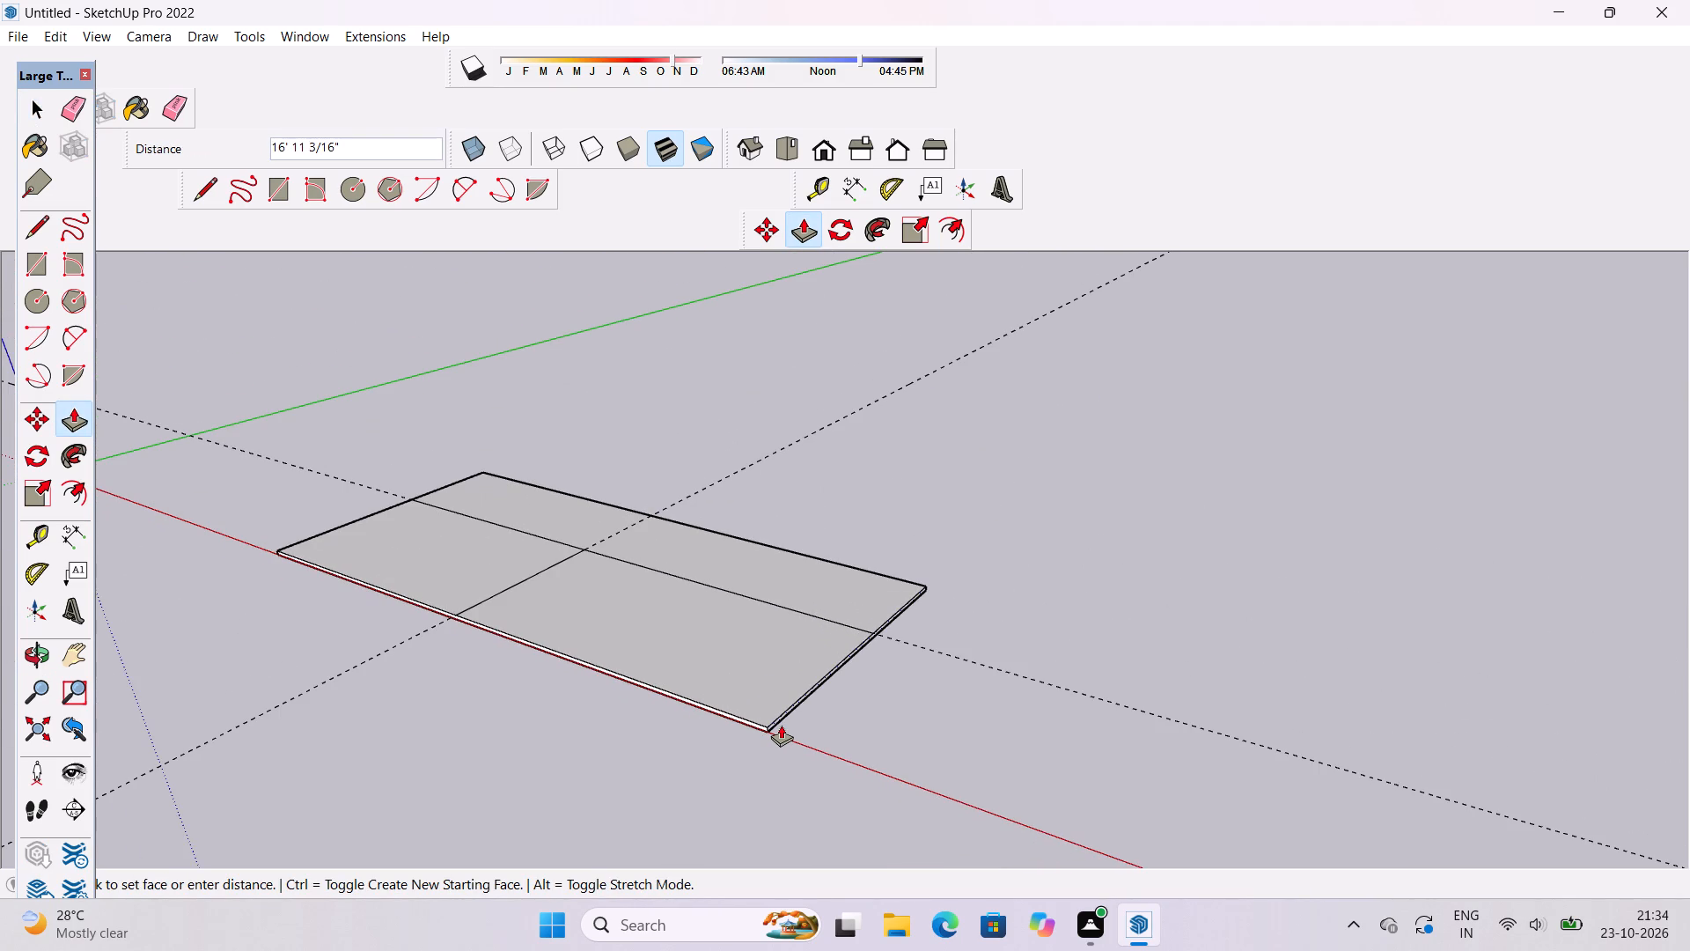
key("1")
type("8'")
key("Return")
Examine the extended slab and the layout of its dividing lines from several angles.
key("o")
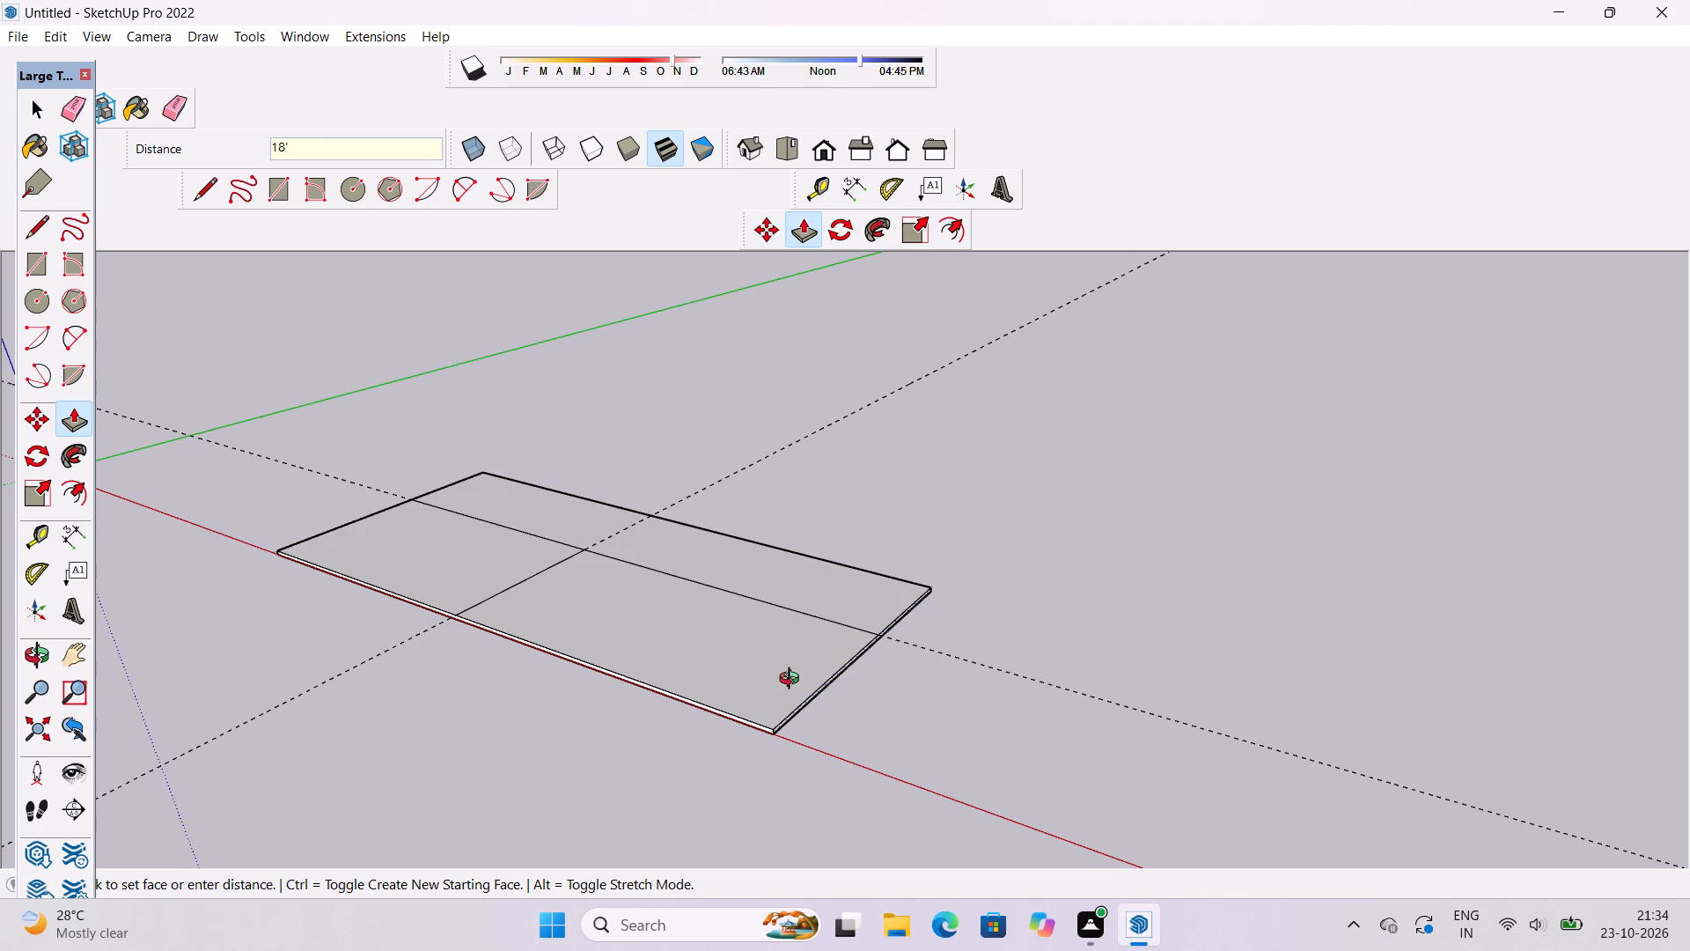
scroll(693, 698, "down", 3)
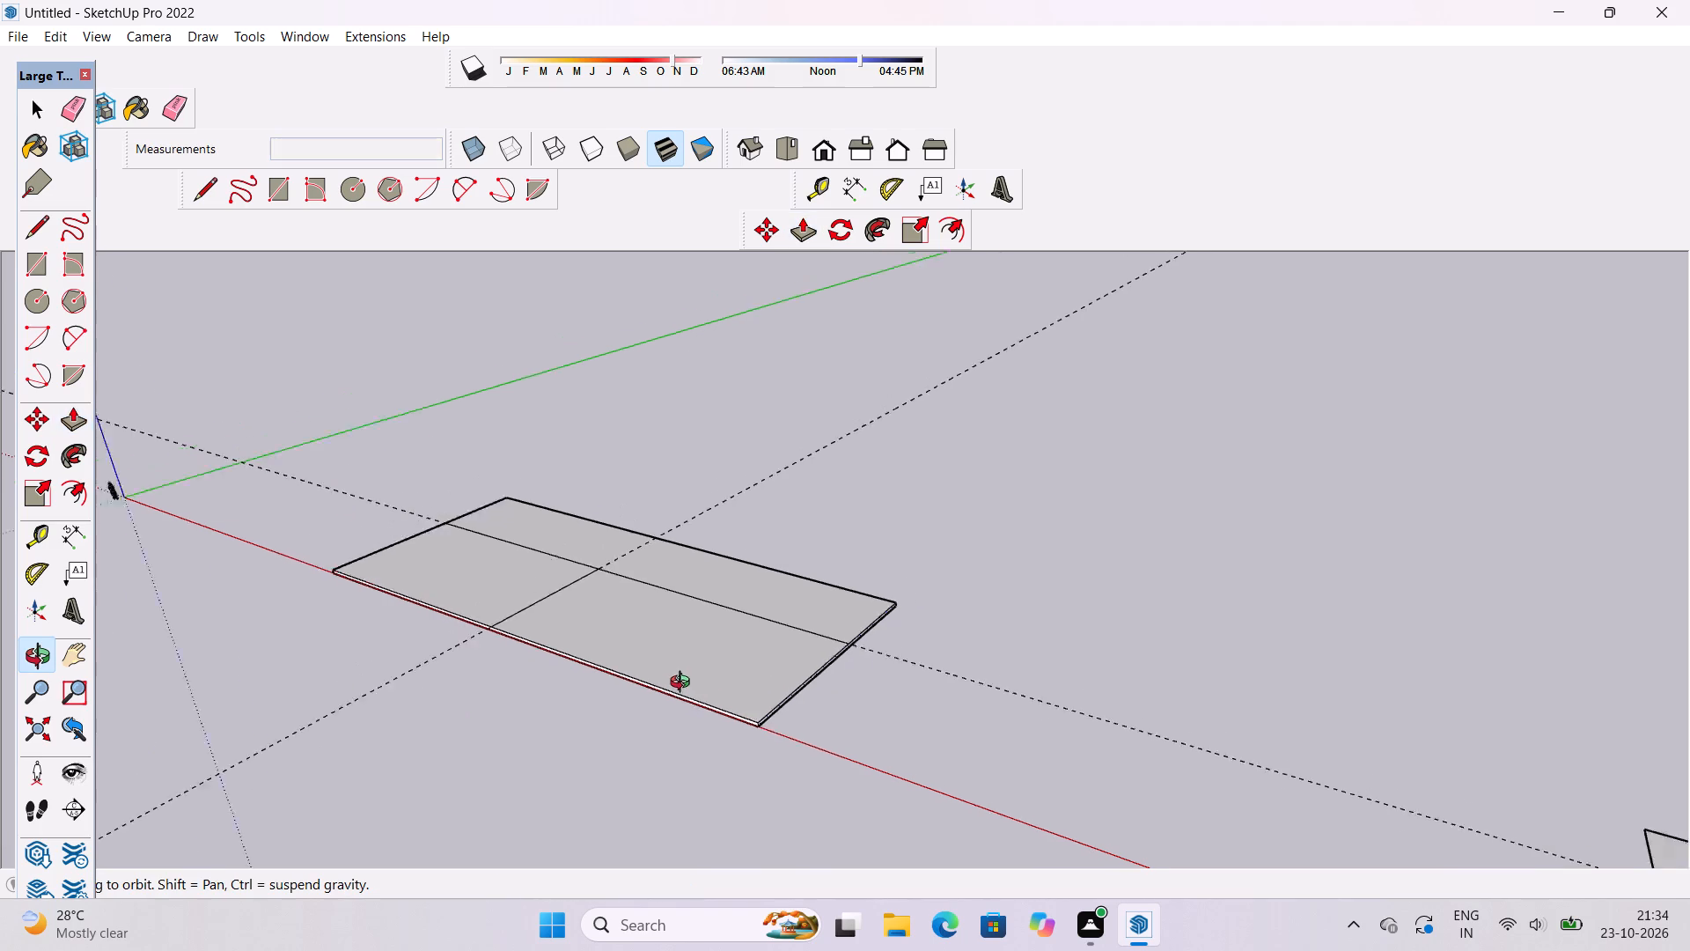
scroll(684, 684, "down", 3)
left_click_drag(680, 672, 700, 778)
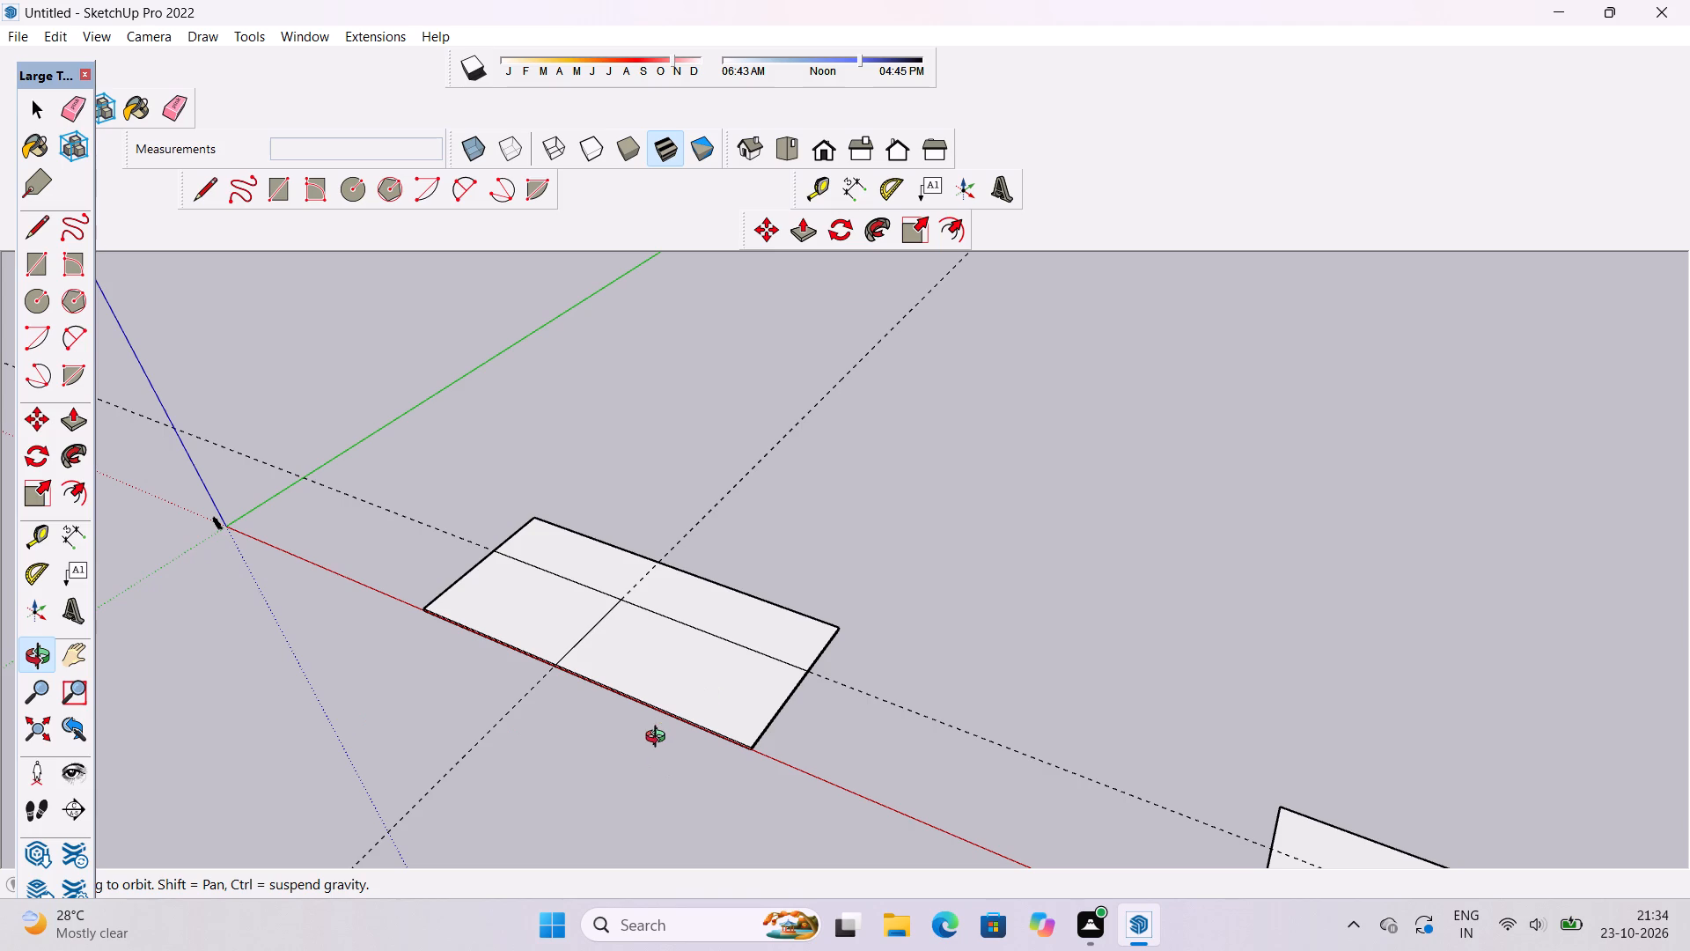
left_click_drag(475, 603, 680, 572, "shift")
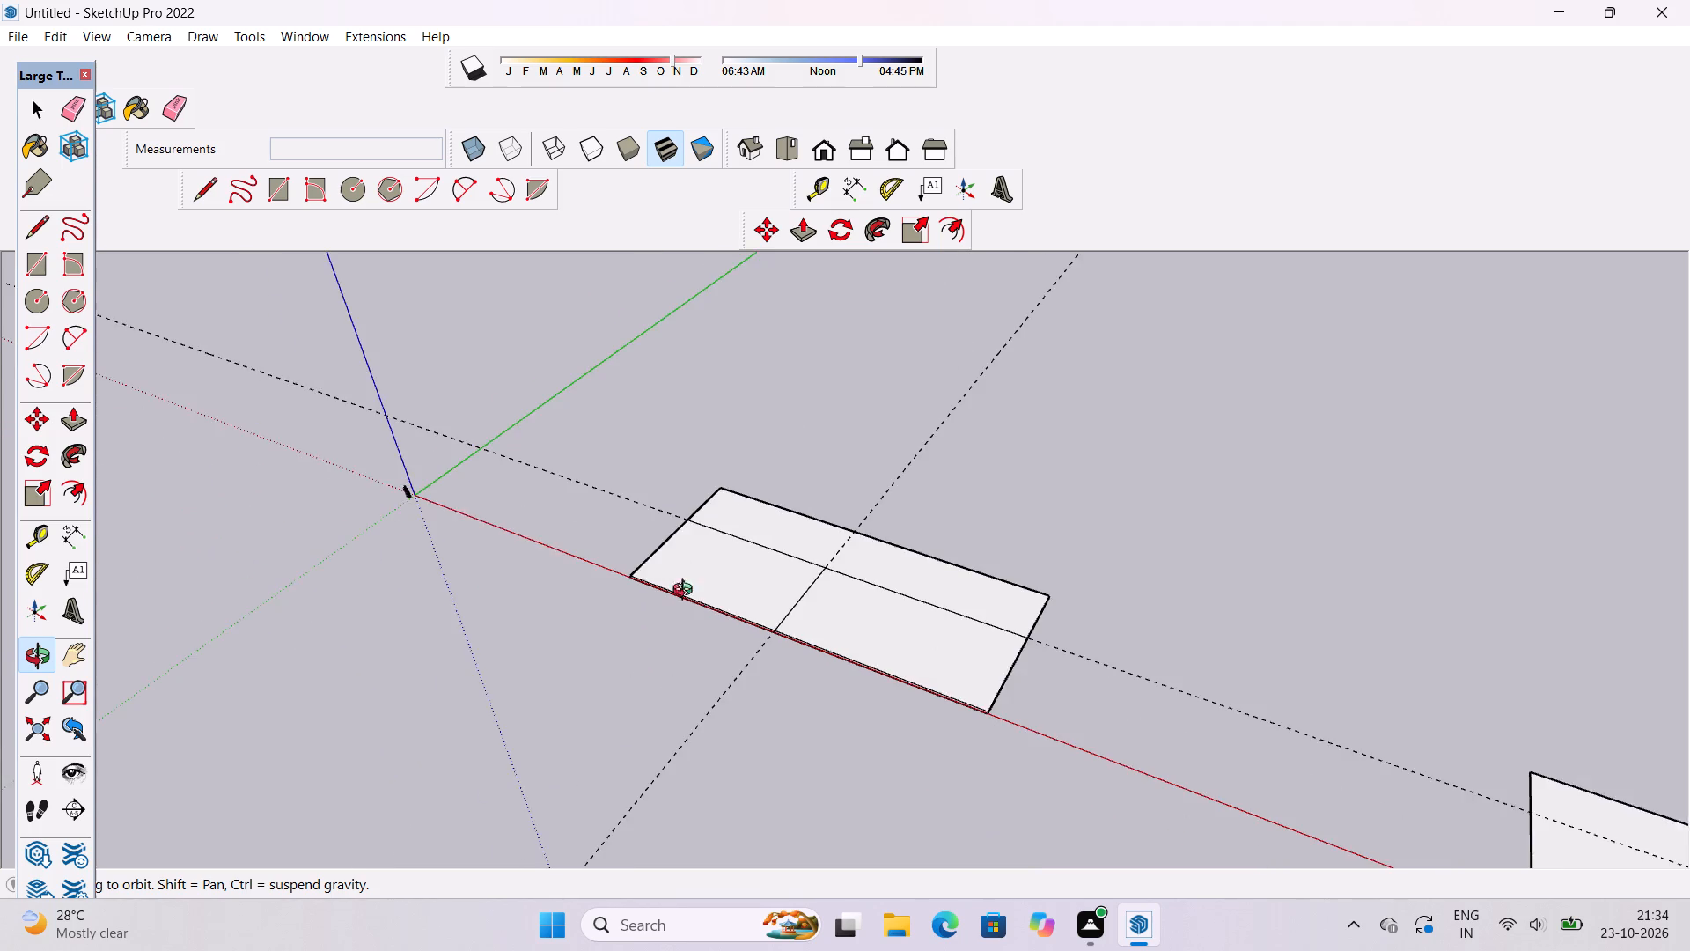
left_click_drag(699, 619, 758, 595)
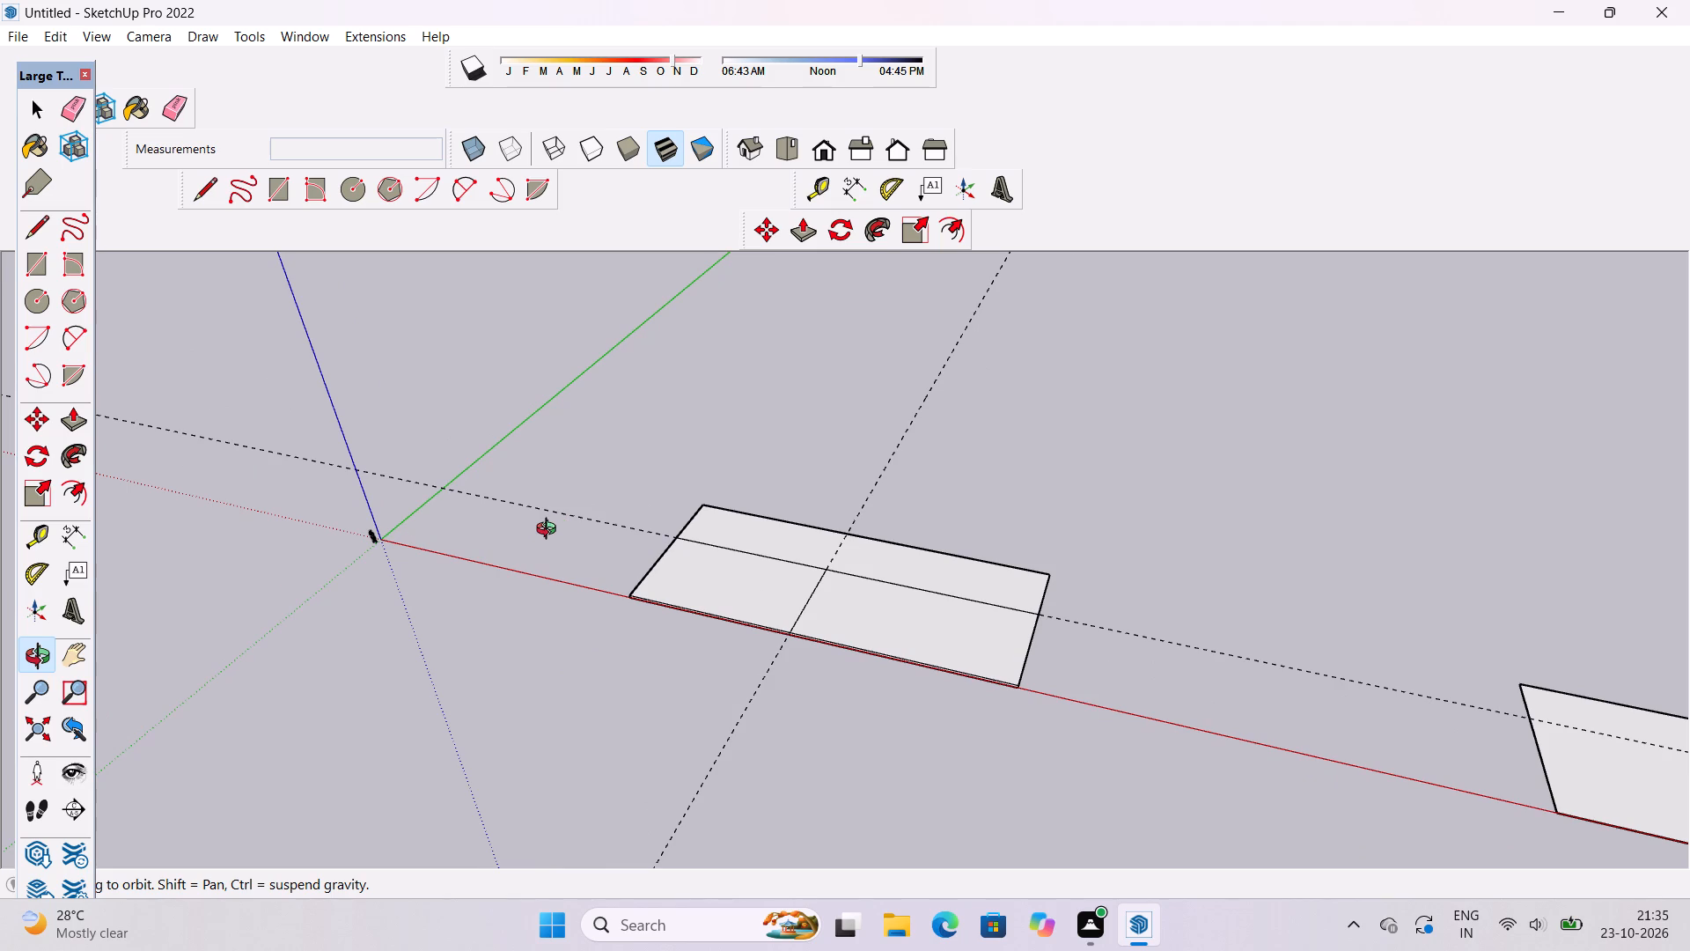
scroll(599, 553, "up", 4)
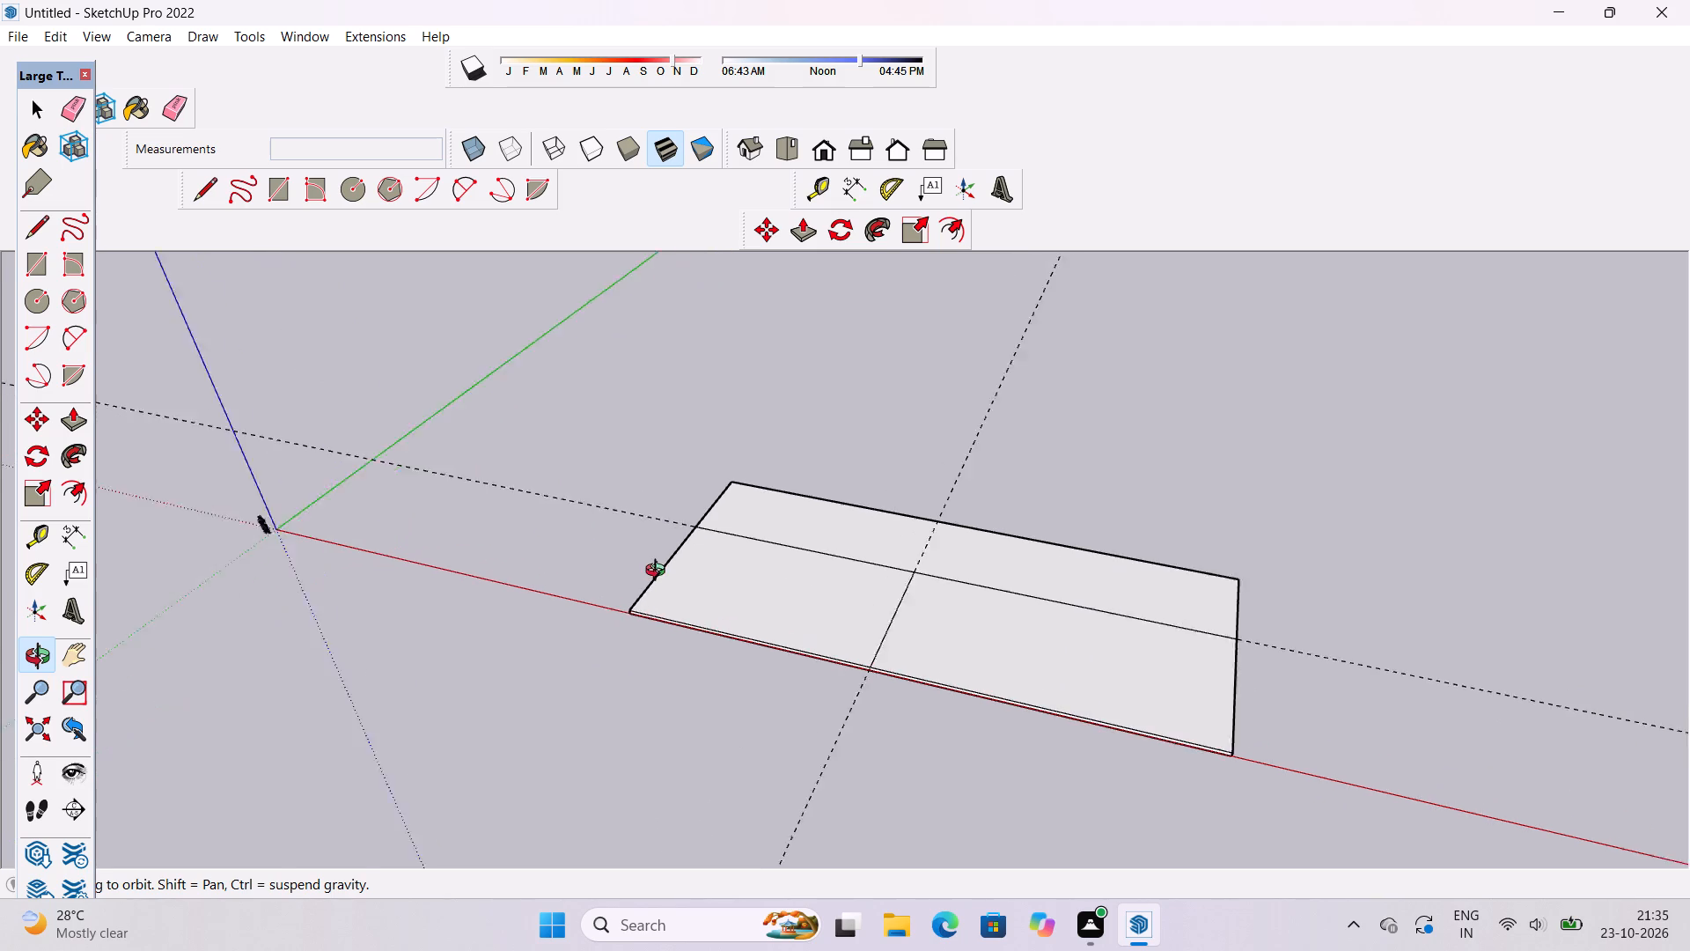
scroll(659, 572, "up", 2)
left_click_drag(660, 566, 503, 552, "shift")
left_click_drag(504, 556, 734, 672)
scroll(760, 655, "up", 4)
left_click_drag(755, 657, 715, 547, "shift")
scroll(715, 538, "down", 6)
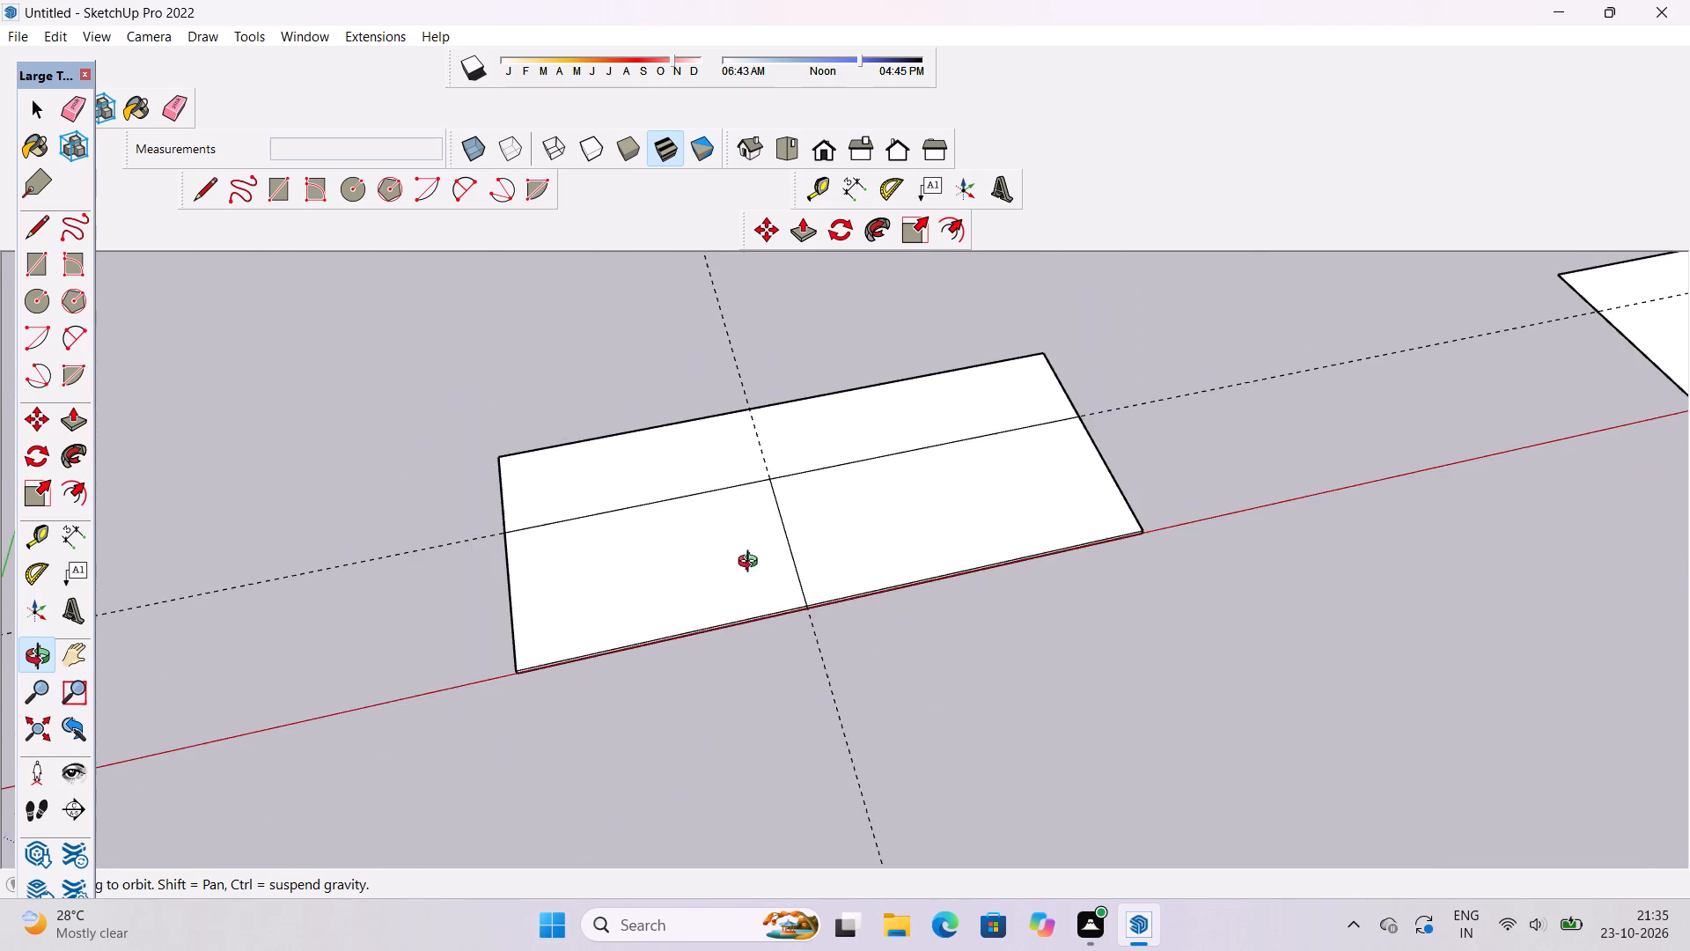
left_click_drag(753, 564, 671, 670)
left_click_drag(760, 527, 738, 645, "shift")
scroll(772, 621, "up", 4)
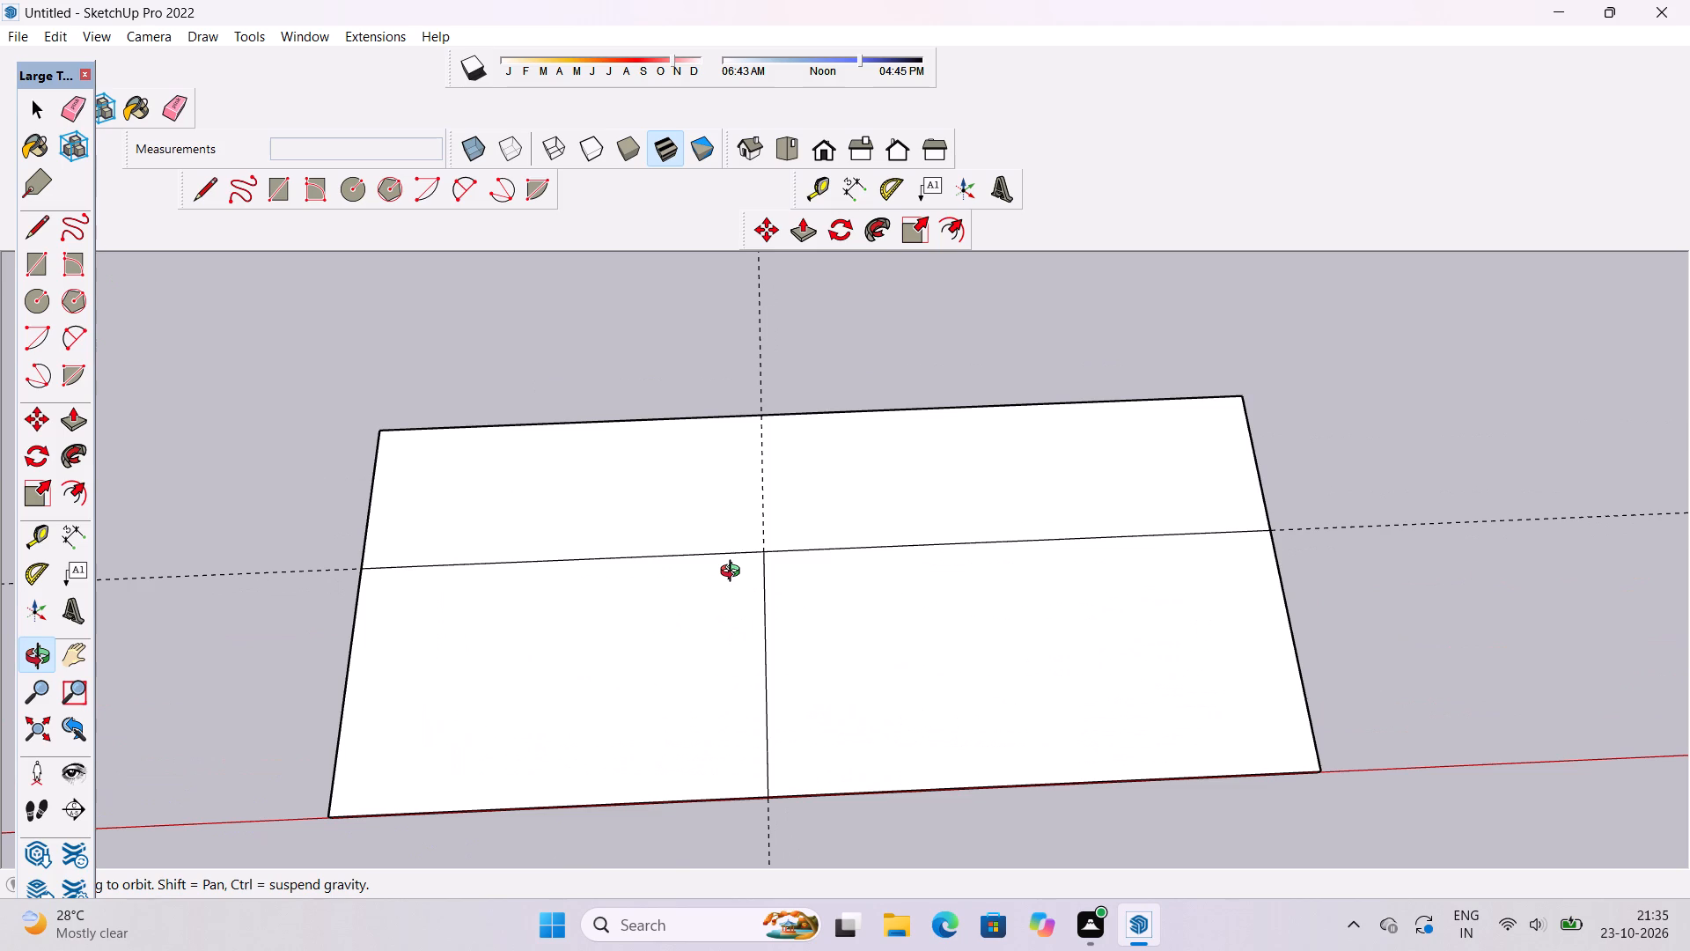
Examine the divided slab, its guides and its spacing from the copied slab from several angles and distances.
left_click_drag(606, 733, 785, 509, "shift")
scroll(832, 610, "down", 4)
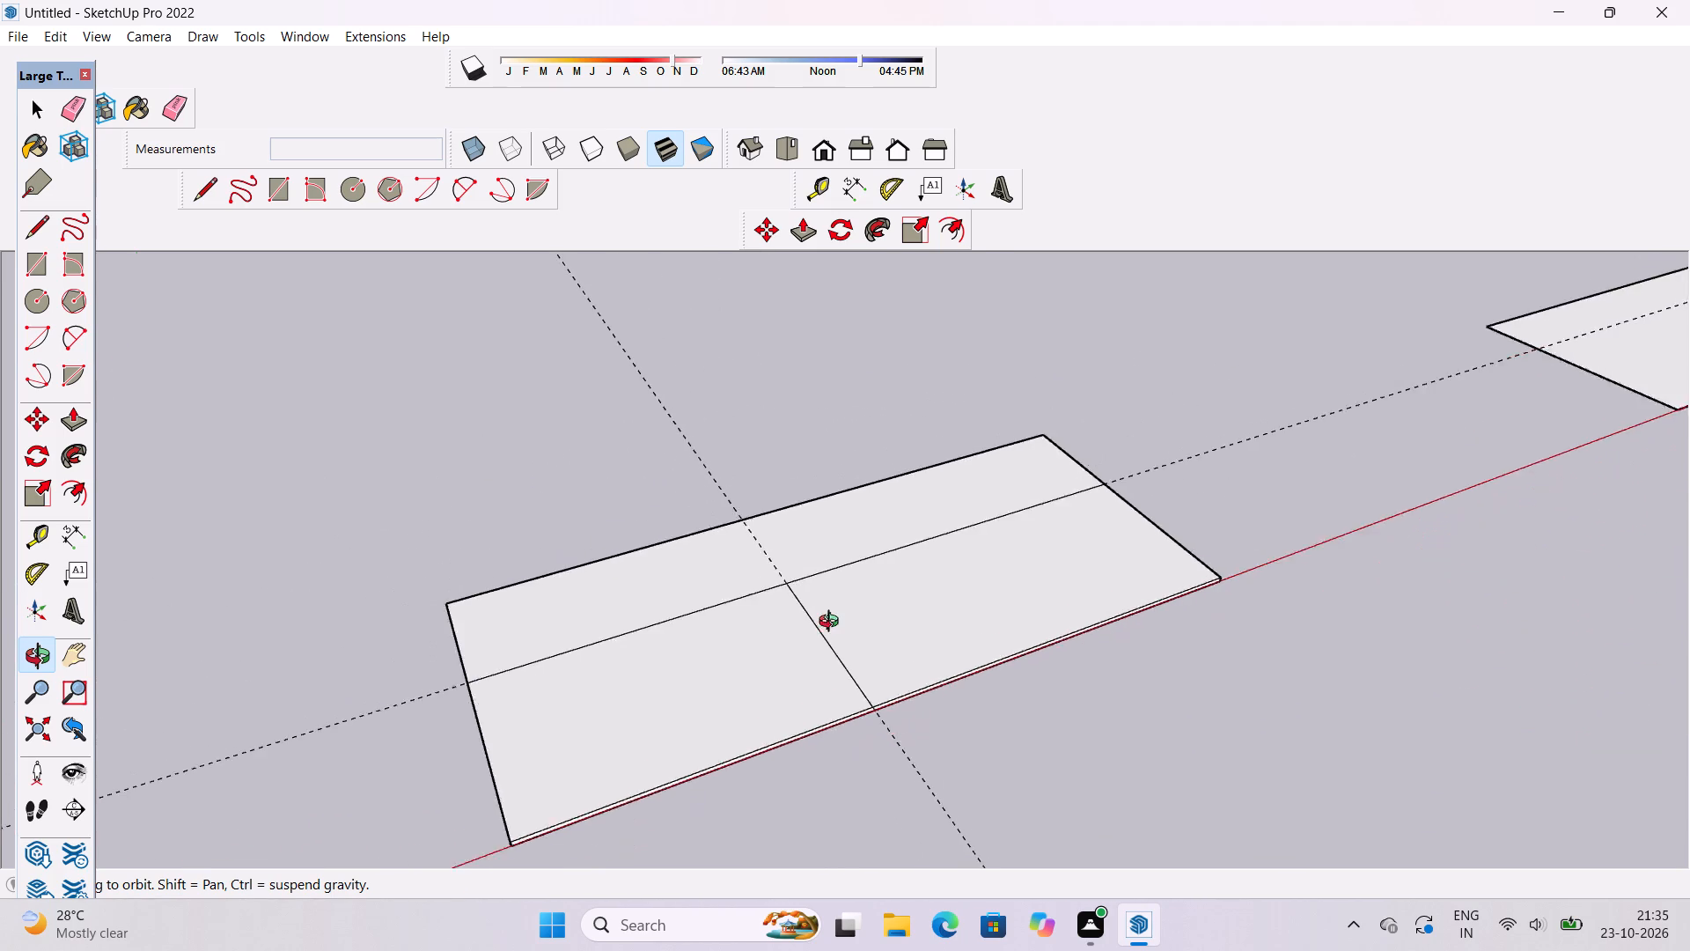
scroll(833, 623, "down", 2)
left_click_drag(904, 634, 741, 738, "shift")
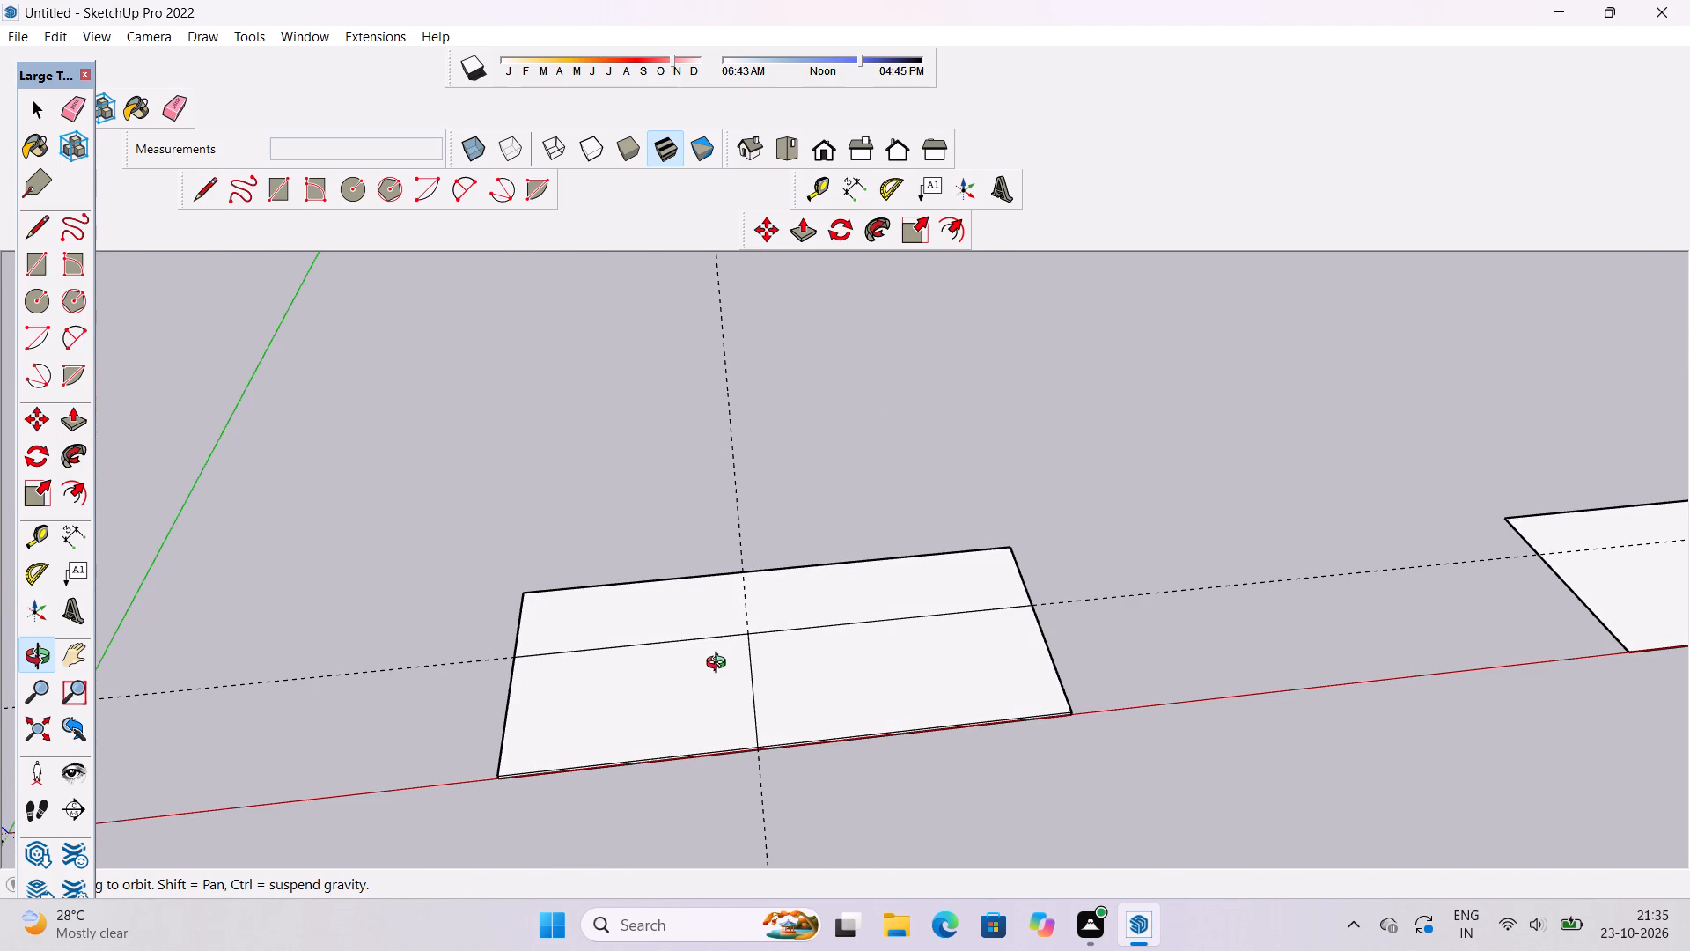
left_click_drag(646, 743, 709, 521, "shift")
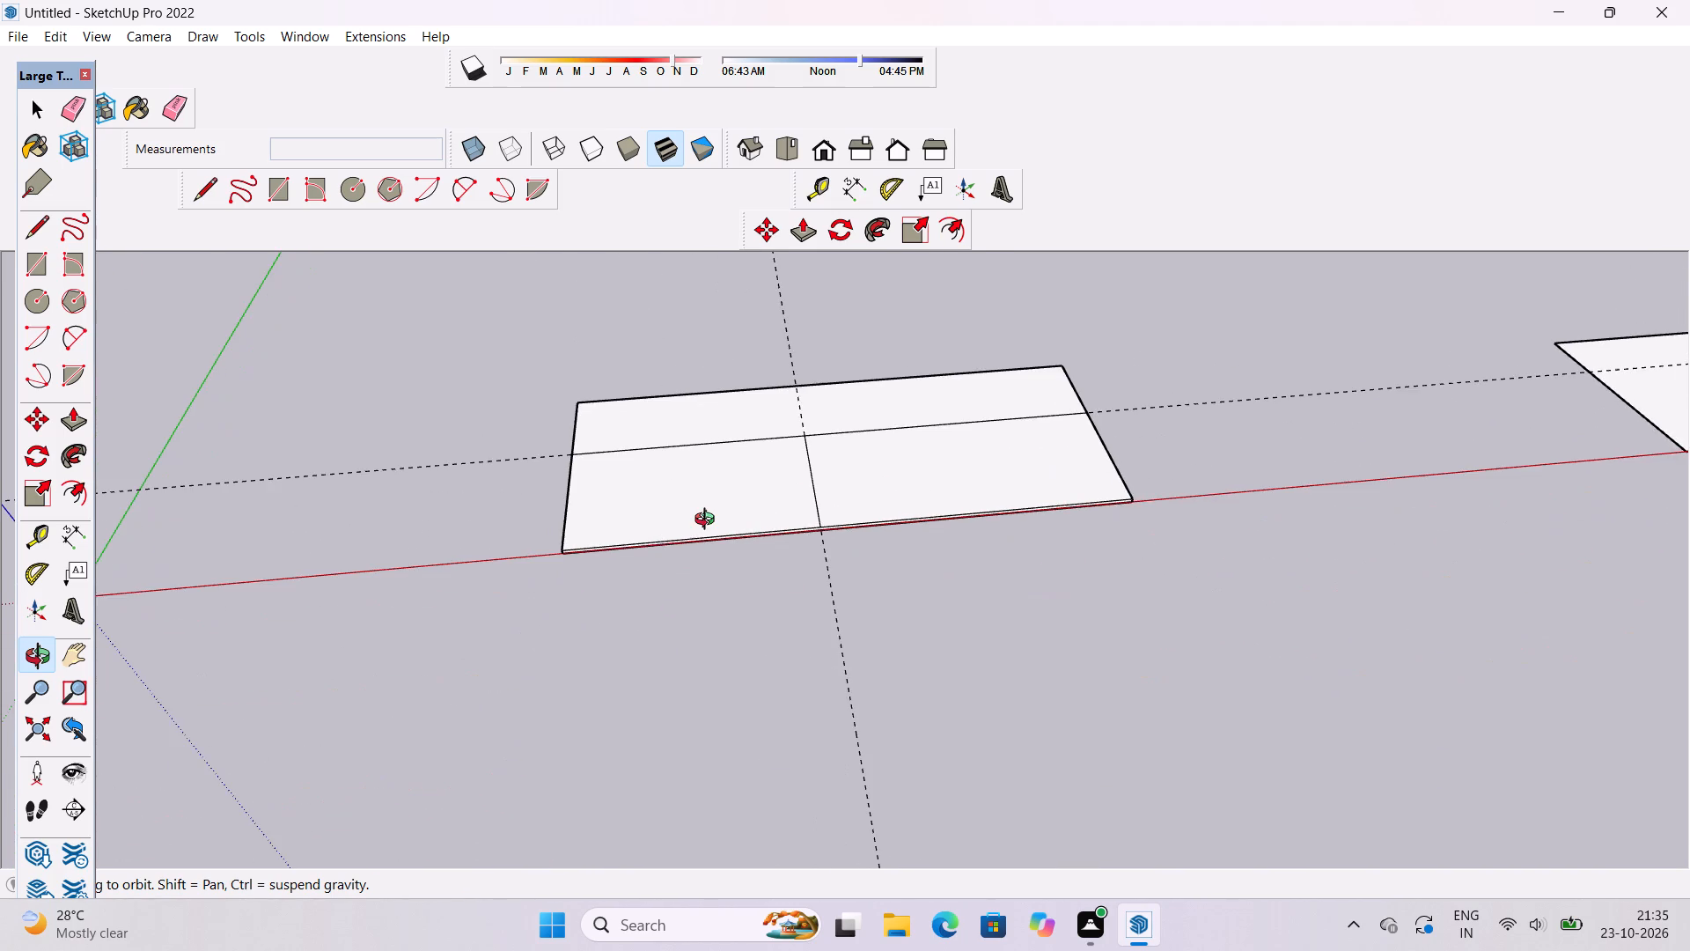
scroll(710, 505, "up", 5)
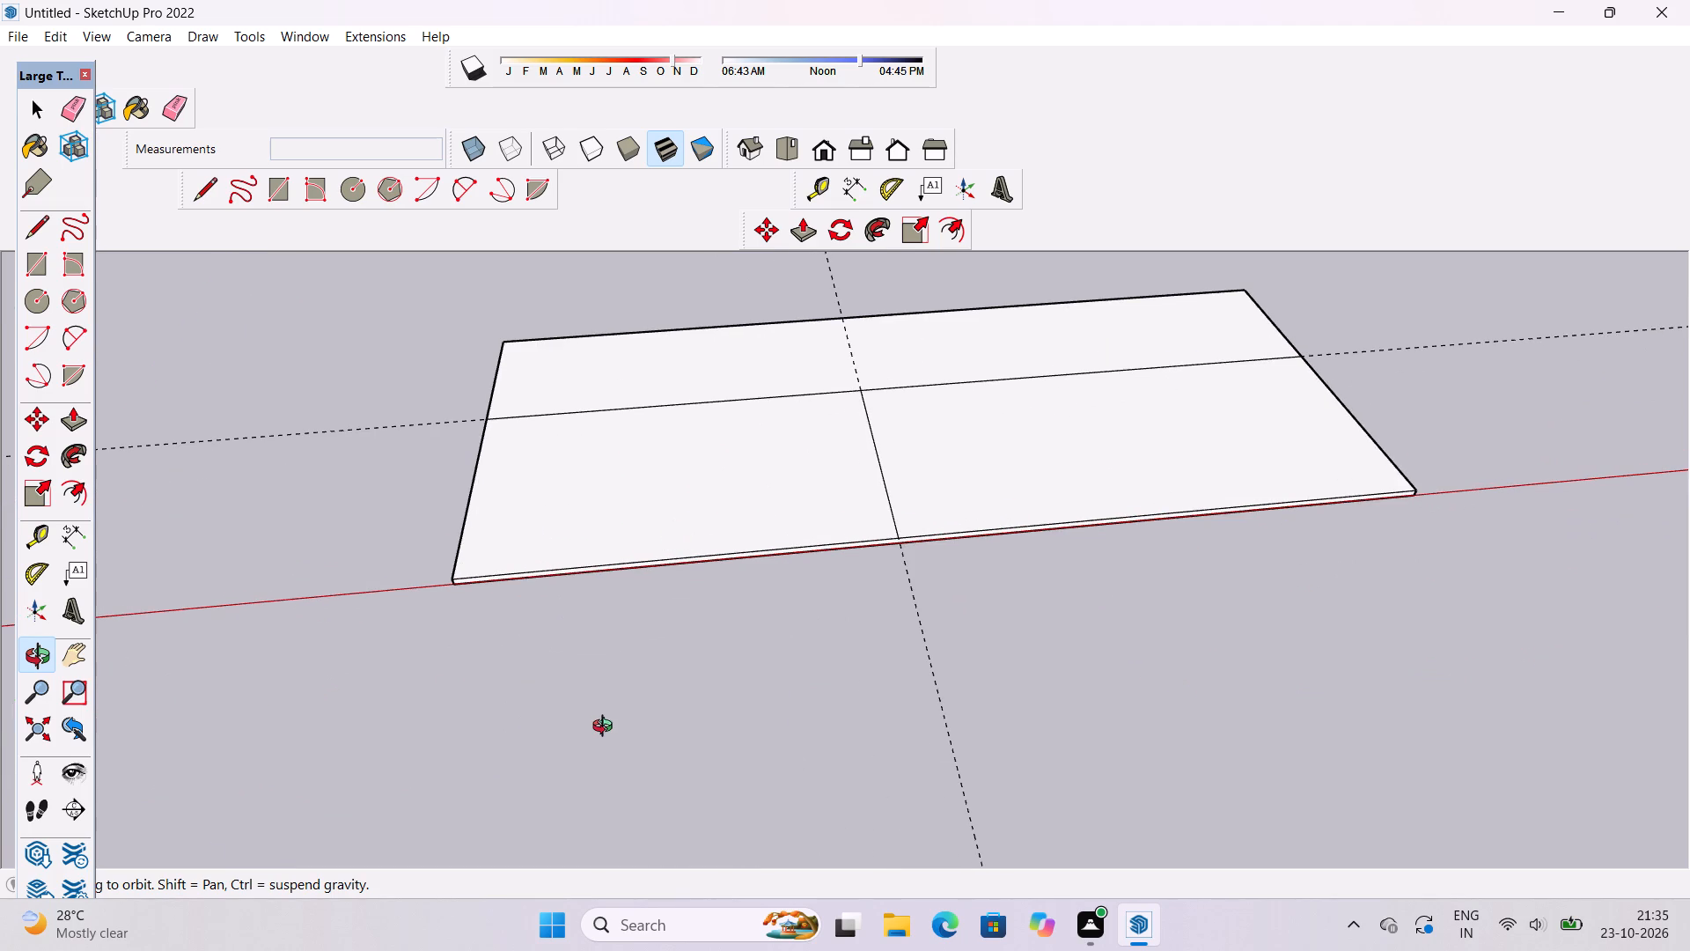
left_click_drag(682, 543, 687, 625, "shift")
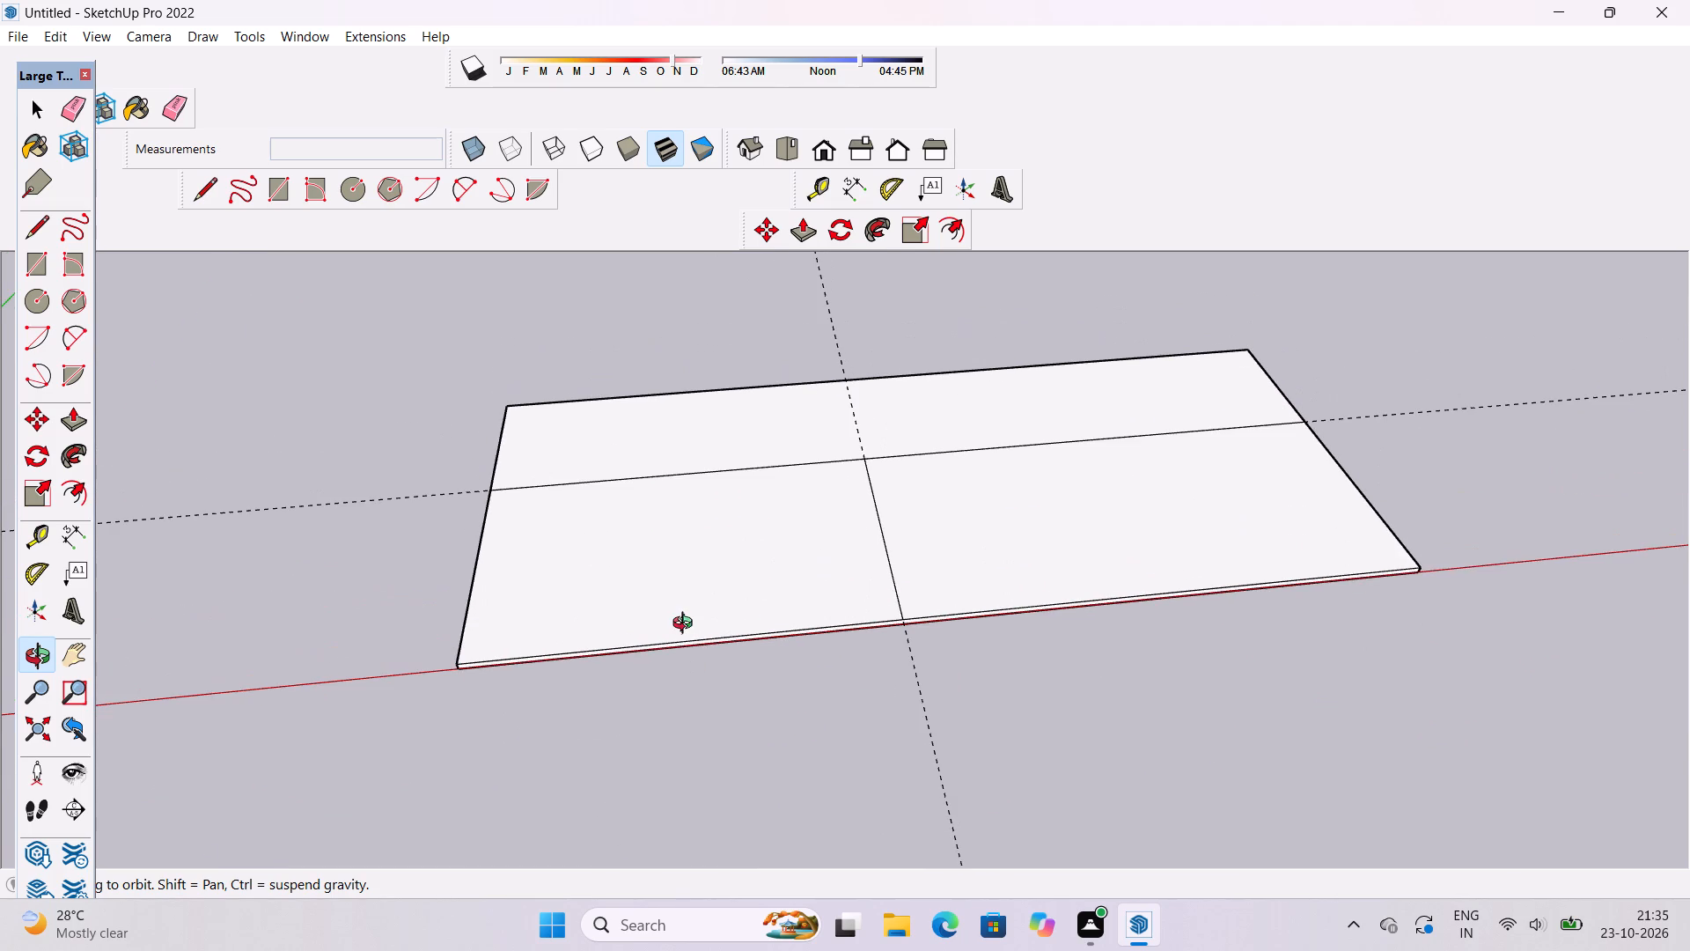
left_click_drag(489, 654, 663, 689)
scroll(671, 619, "down", 3)
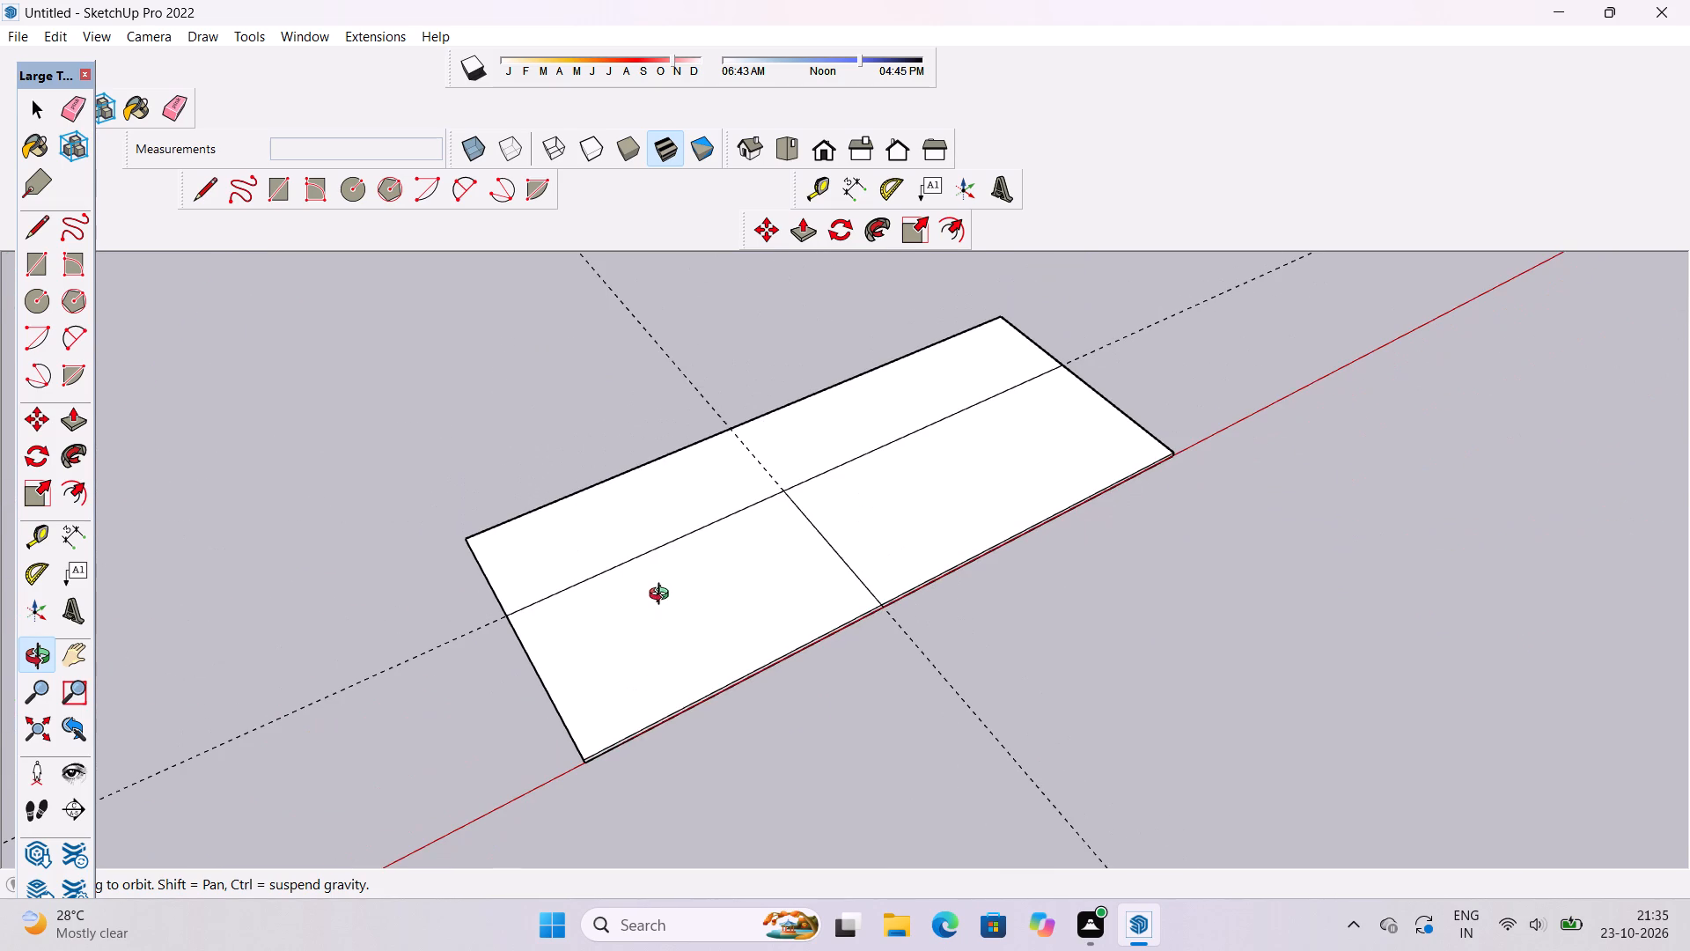
scroll(715, 555, "up", 6)
scroll(486, 513, "down", 8)
left_click_drag(686, 520, 634, 594, "shift")
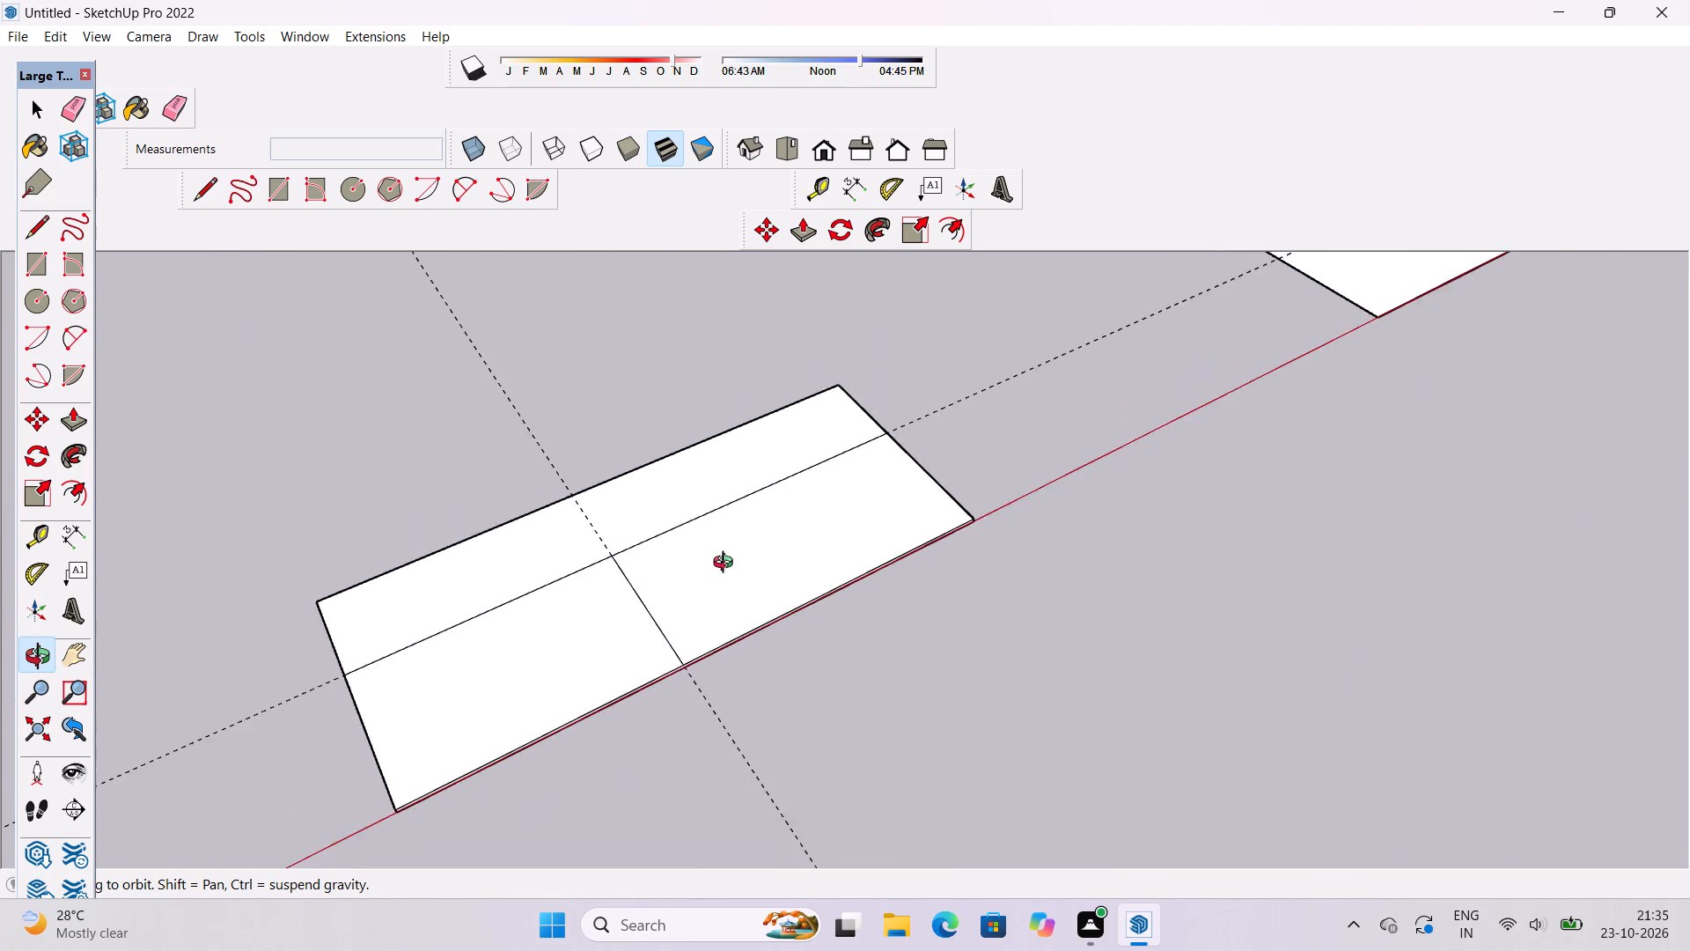
left_click_drag(728, 564, 584, 654)
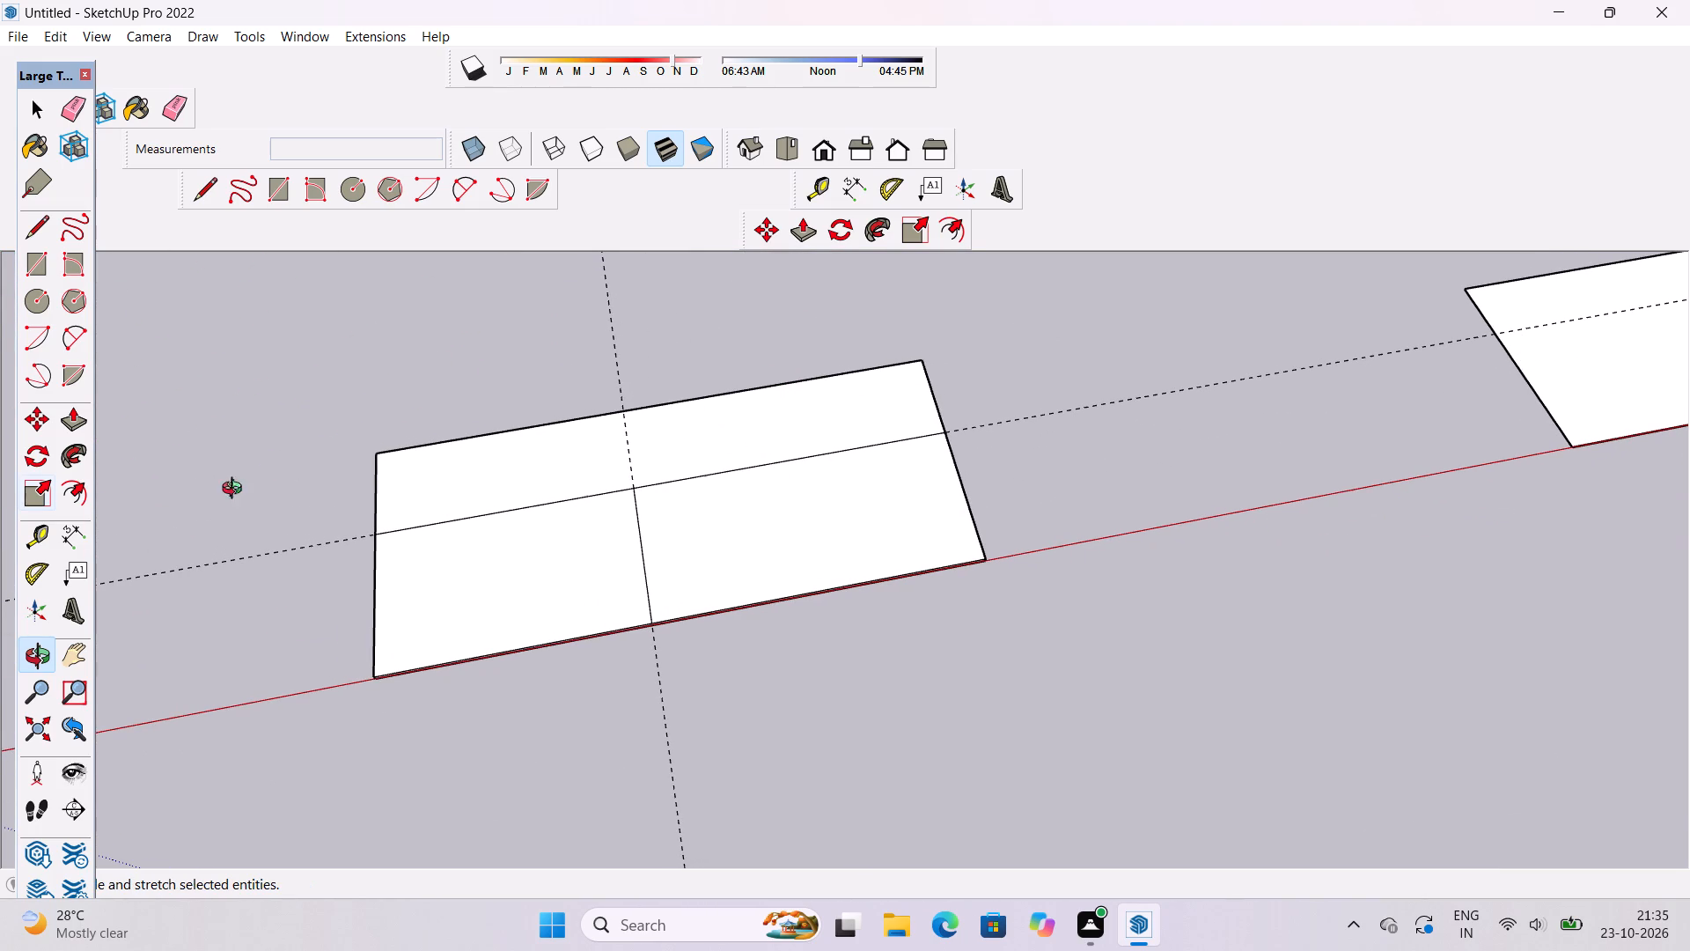
scroll(447, 625, "up", 4)
left_click_drag(447, 625, 552, 667, "shift")
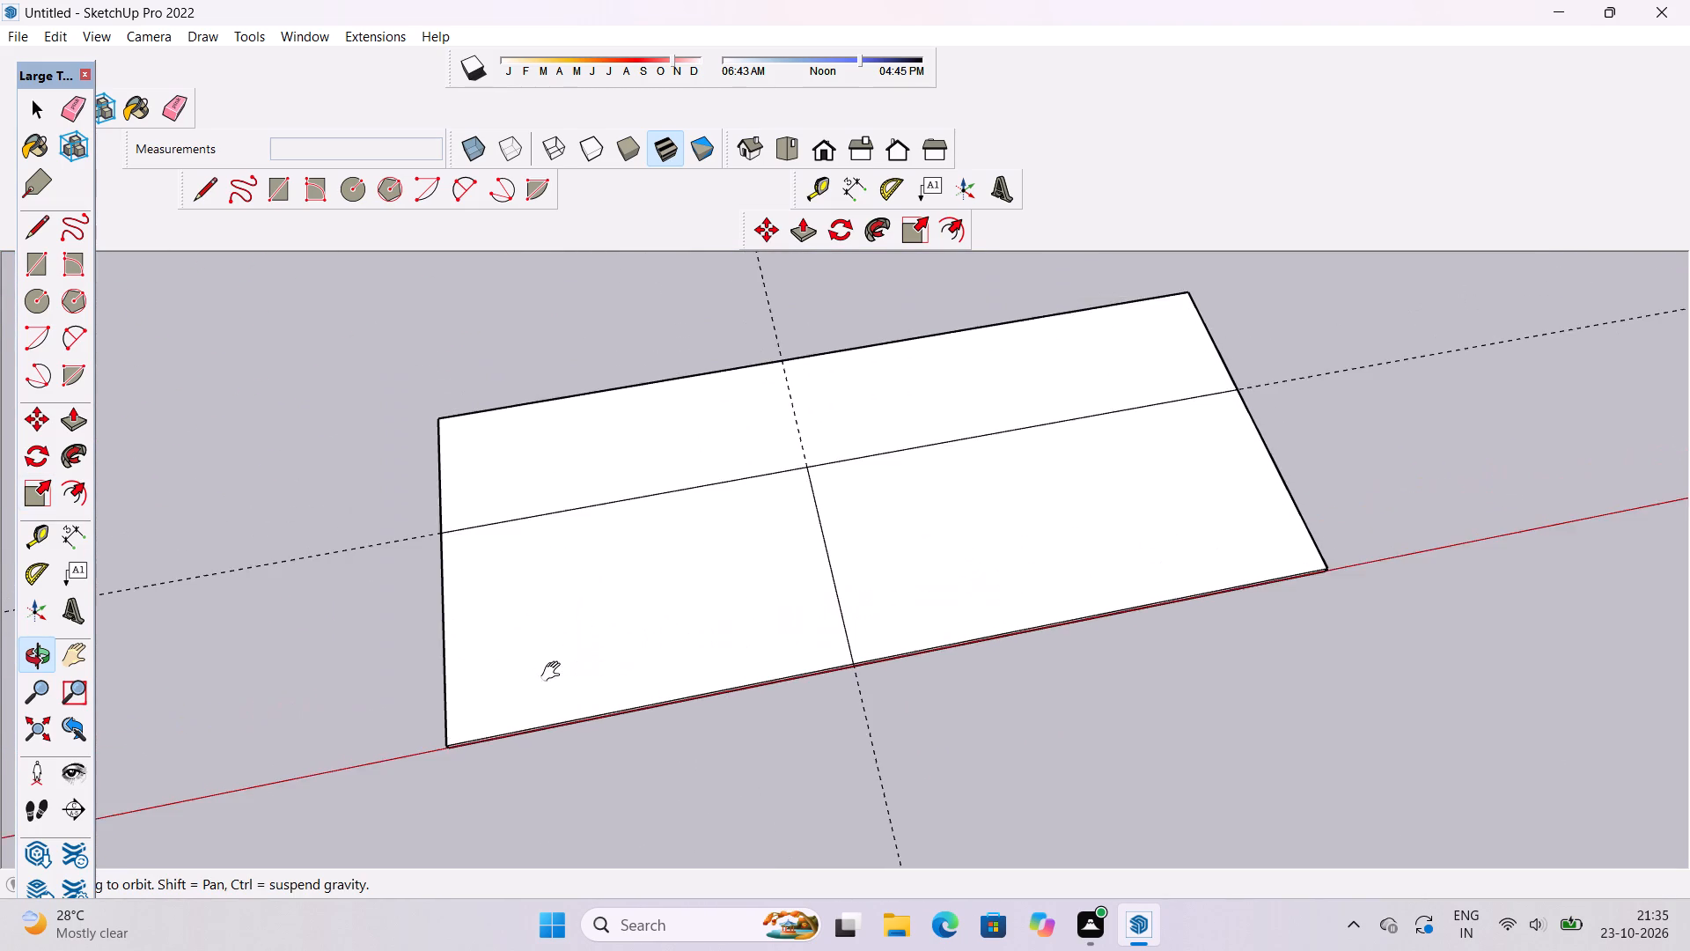
left_click_drag(559, 711, 587, 589)
scroll(826, 597, "down", 4)
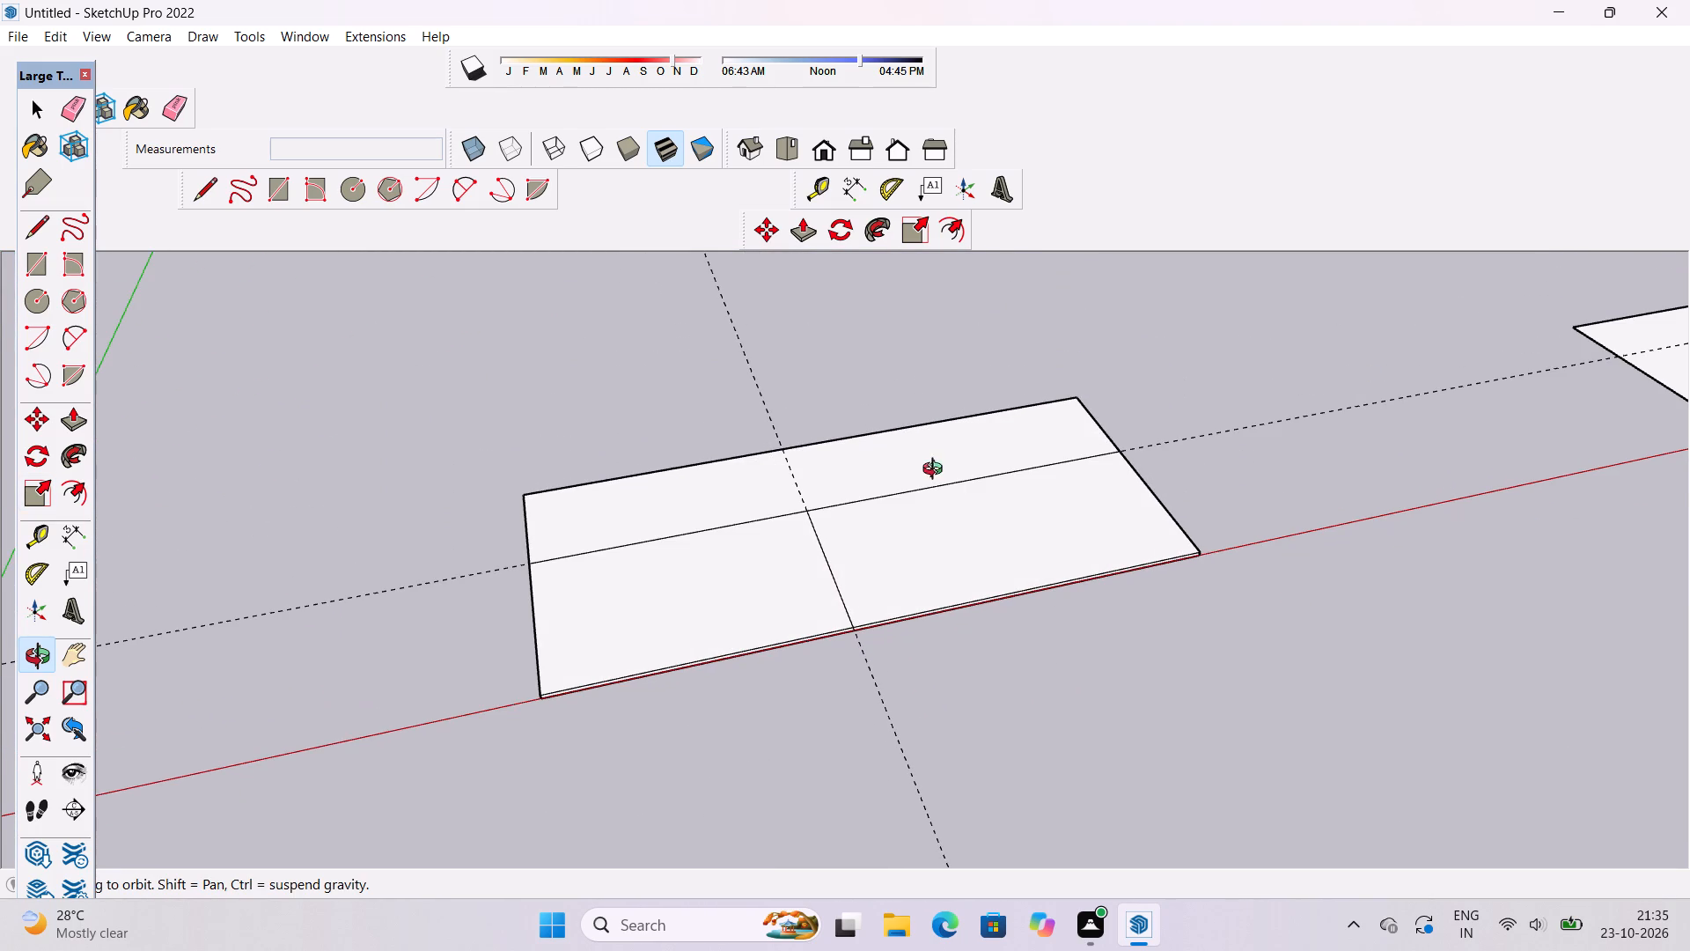
scroll(801, 549, "up", 4)
left_click_drag(951, 470, 833, 522, "shift")
left_click_drag(818, 578, 621, 511)
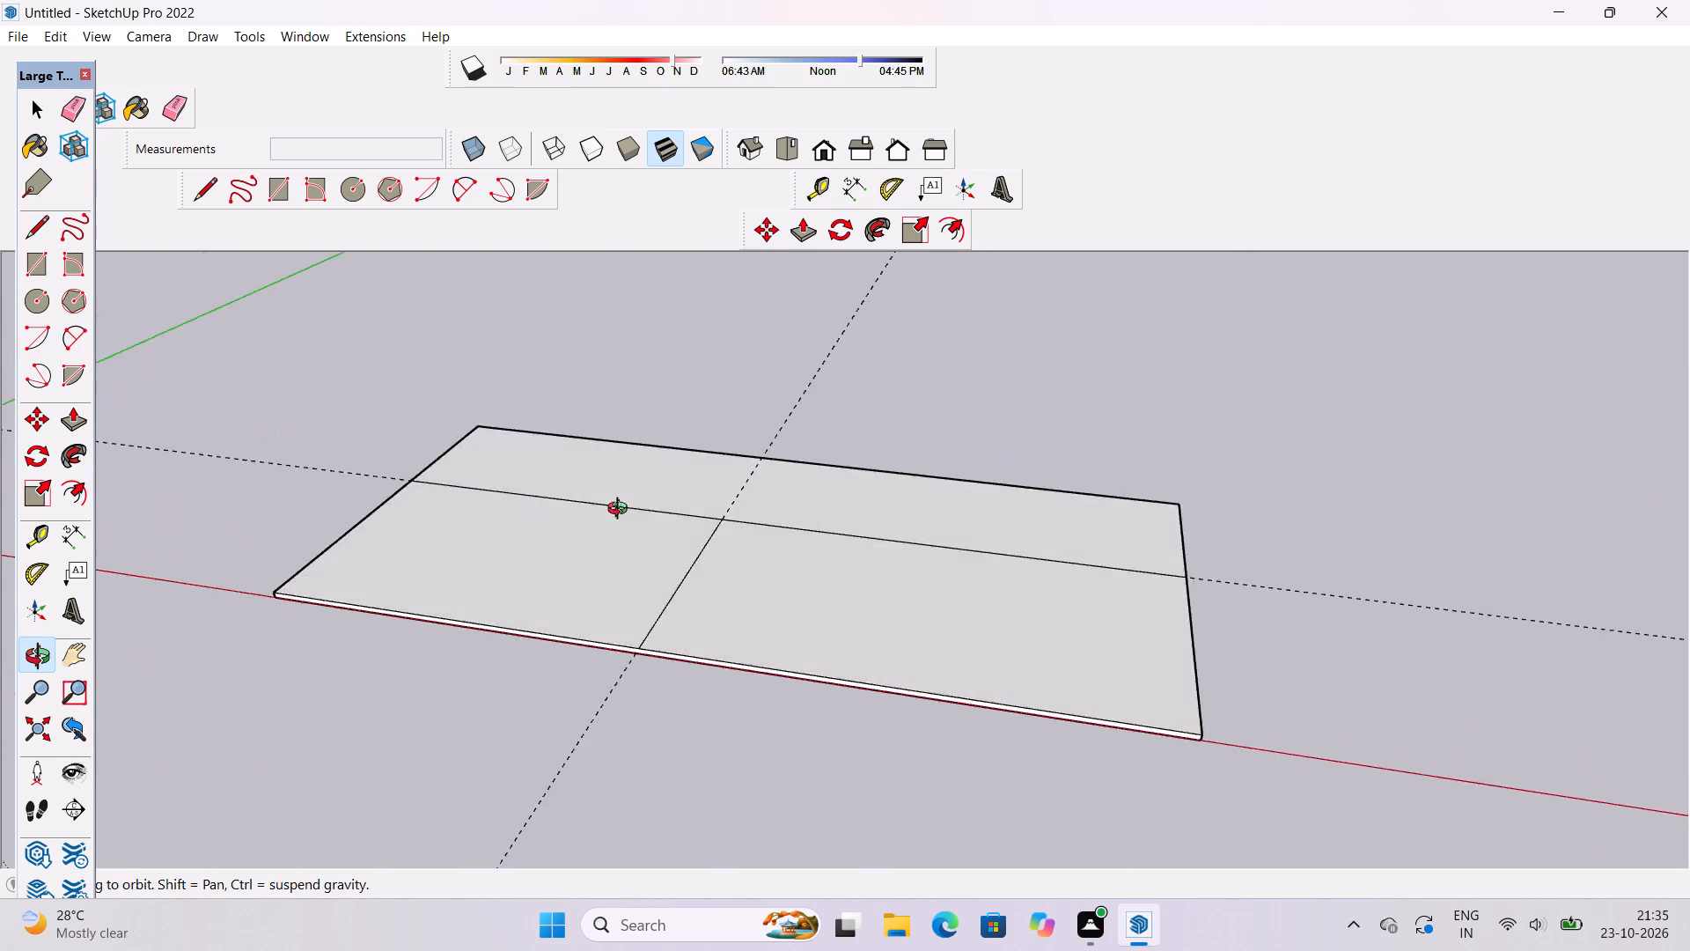
left_click_drag(621, 511, 765, 509)
scroll(770, 501, "down", 5)
left_click_drag(733, 520, 776, 728)
scroll(833, 571, "up", 3)
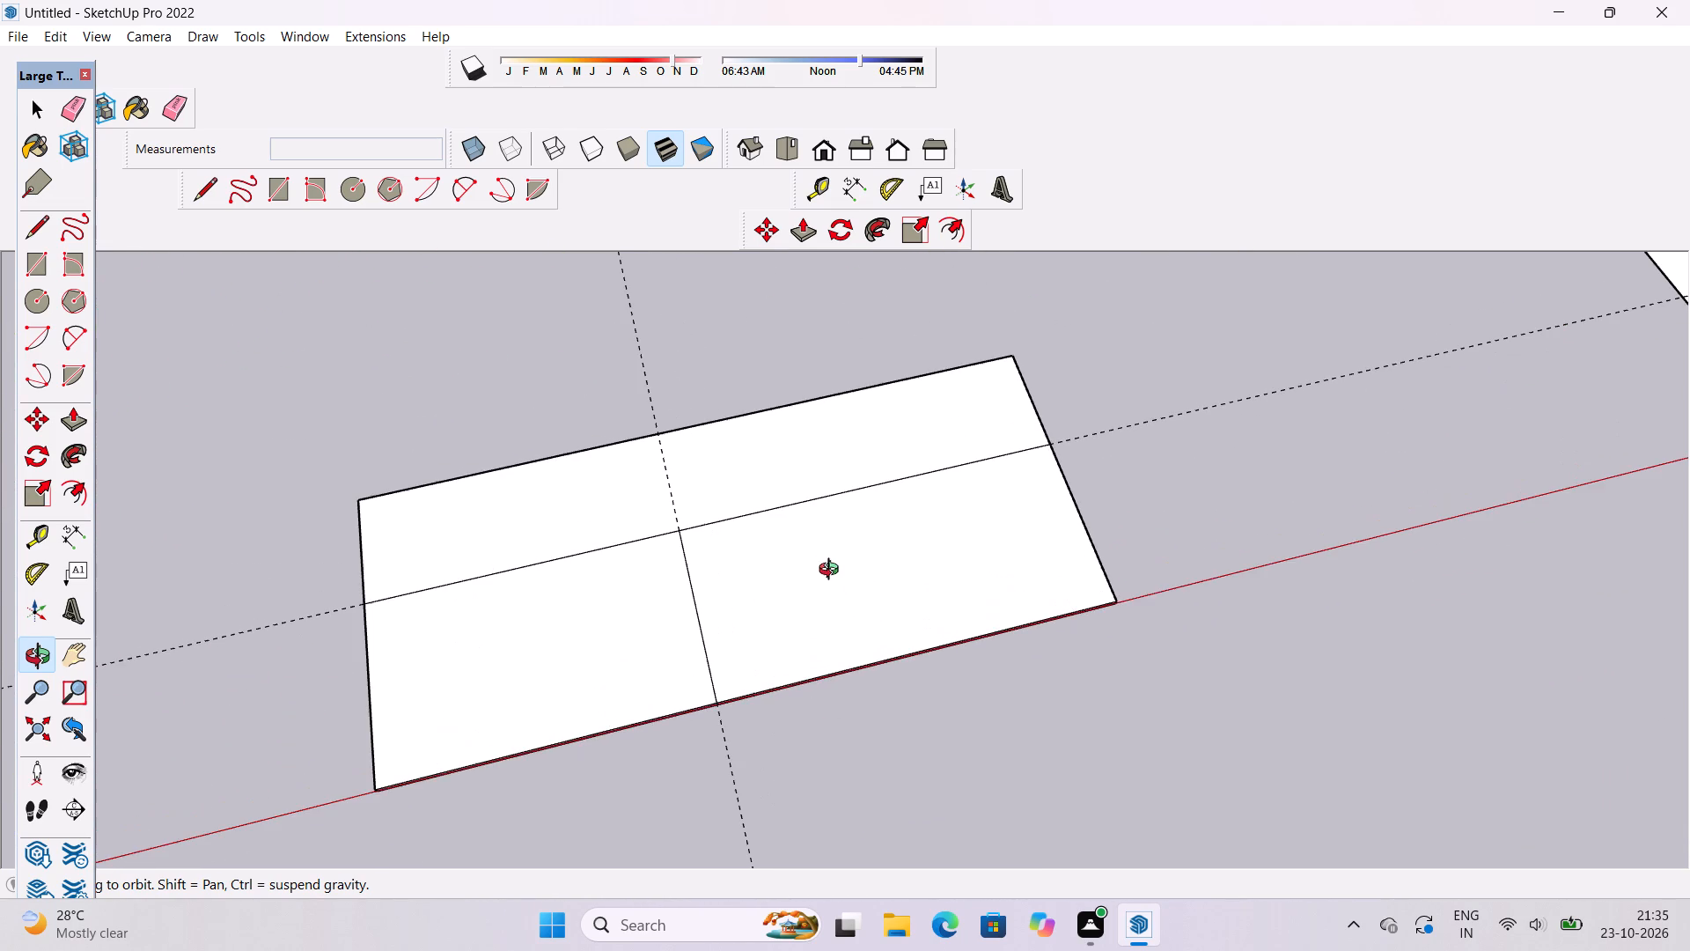
left_click_drag(833, 571, 820, 608, "shift")
left_click_drag(812, 616, 675, 635)
scroll(770, 611, "up", 3)
left_click_drag(783, 581, 602, 579, "shift")
scroll(601, 564, "down", 3)
left_click_drag(601, 564, 602, 595)
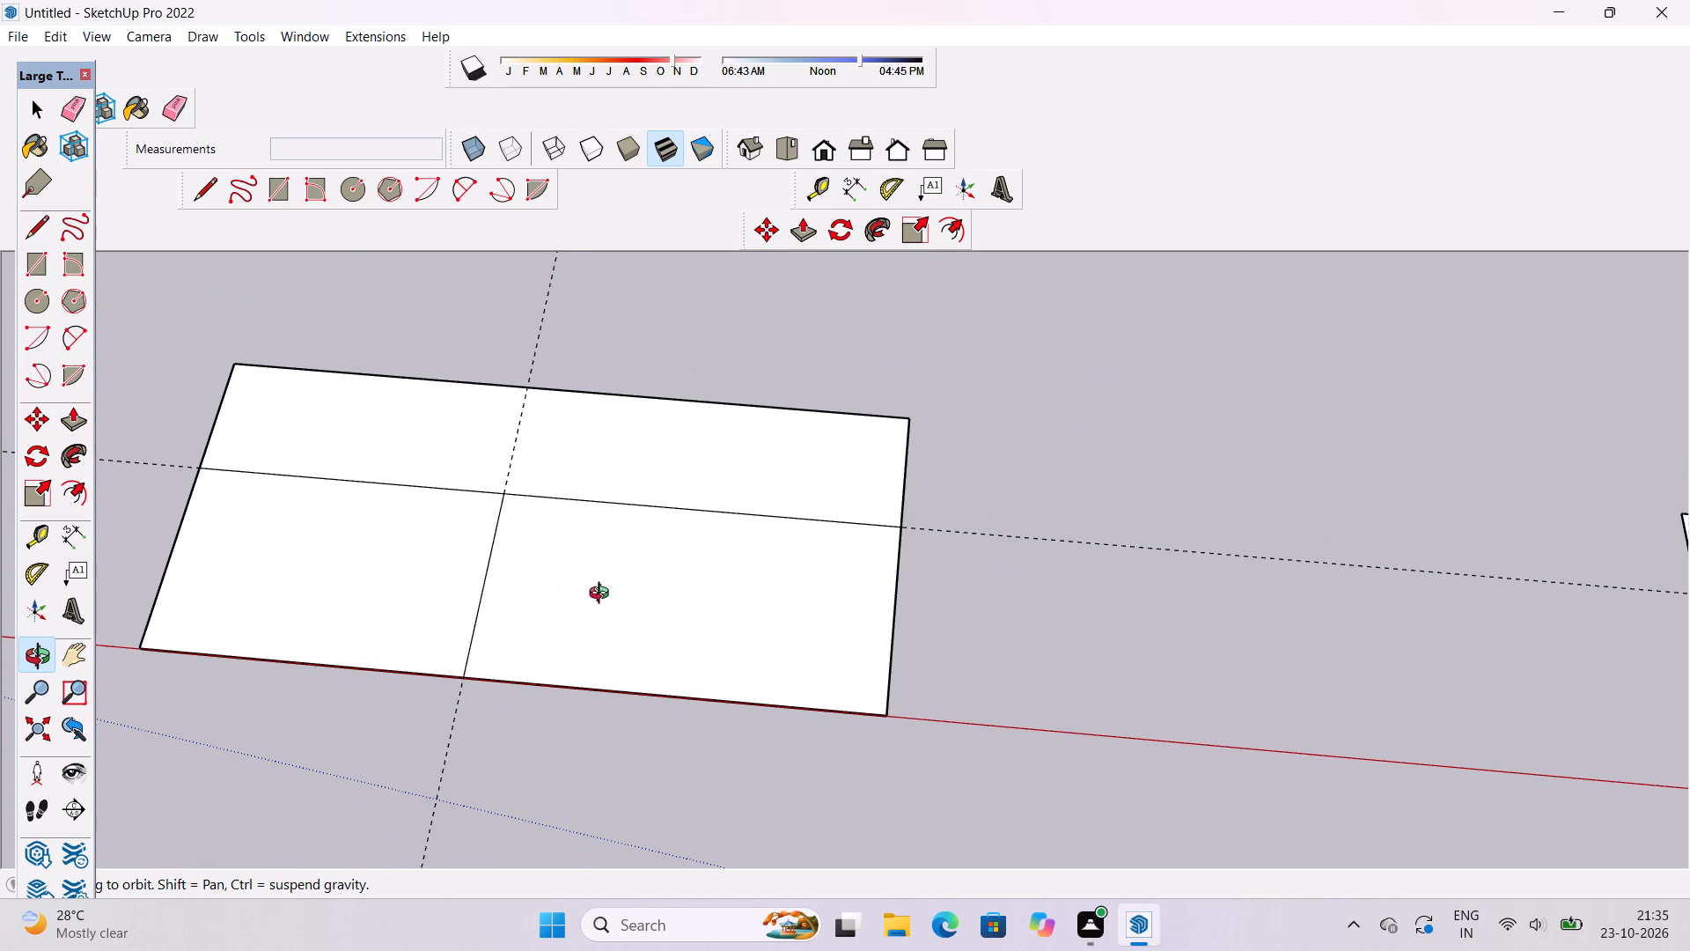
scroll(653, 577, "down", 5)
left_click_drag(540, 594, 658, 592, "shift")
scroll(658, 590, "up", 2)
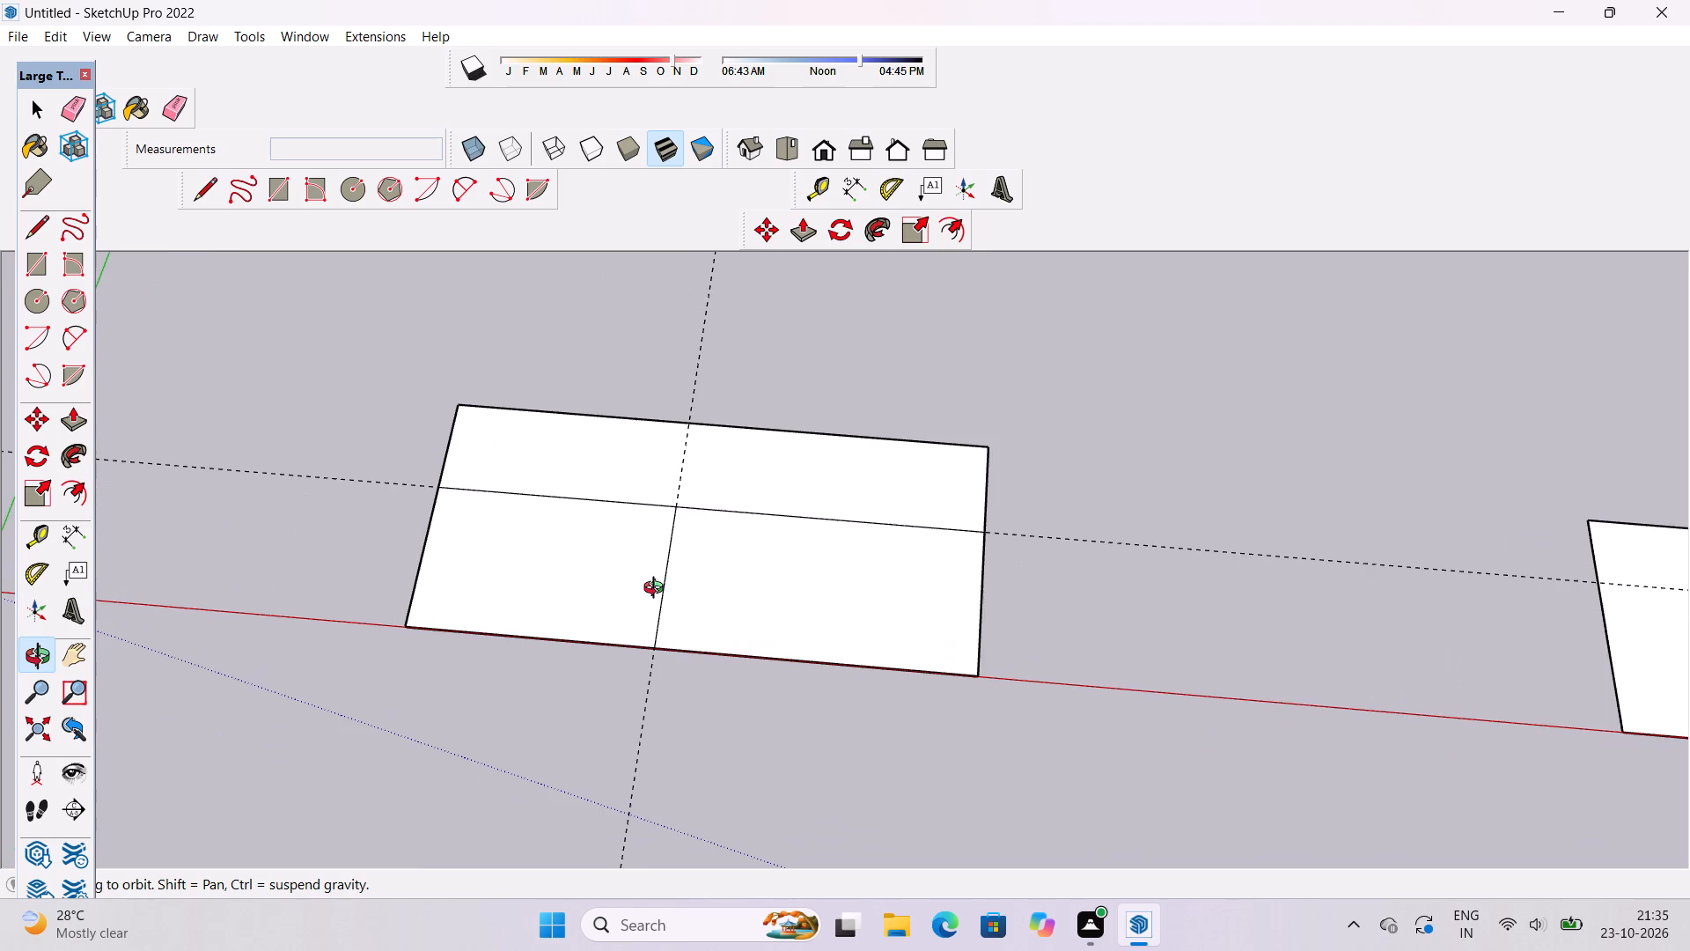
scroll(658, 590, "down", 2)
scroll(658, 590, "up", 3)
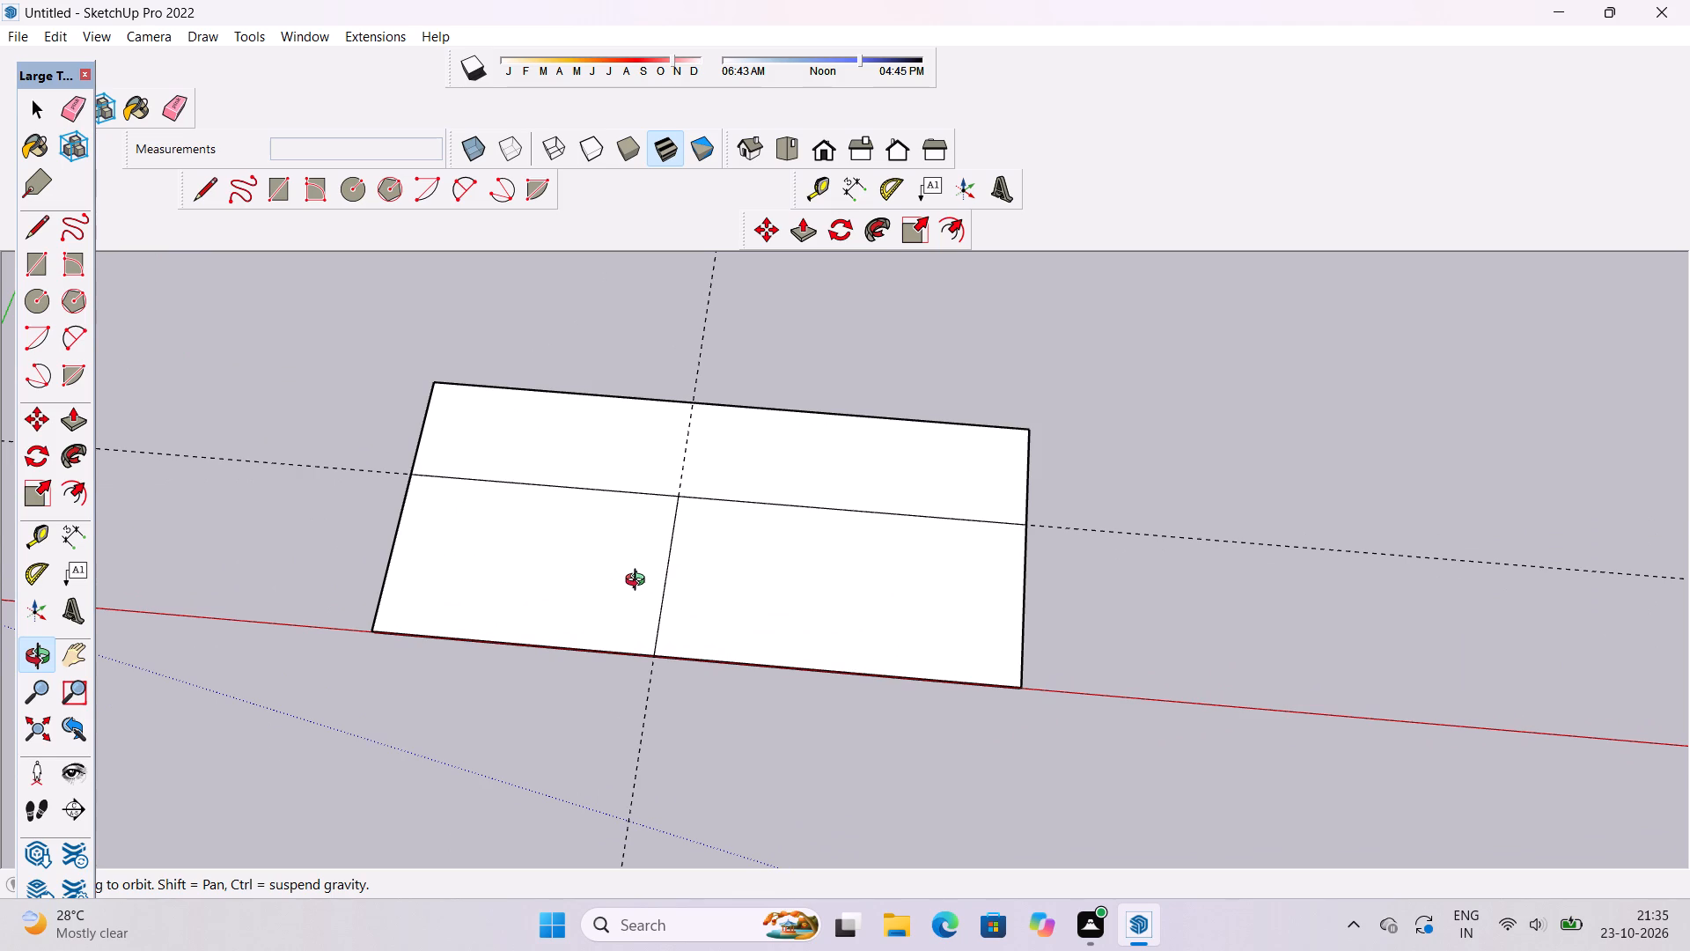
left_click_drag(643, 585, 653, 594, "shift")
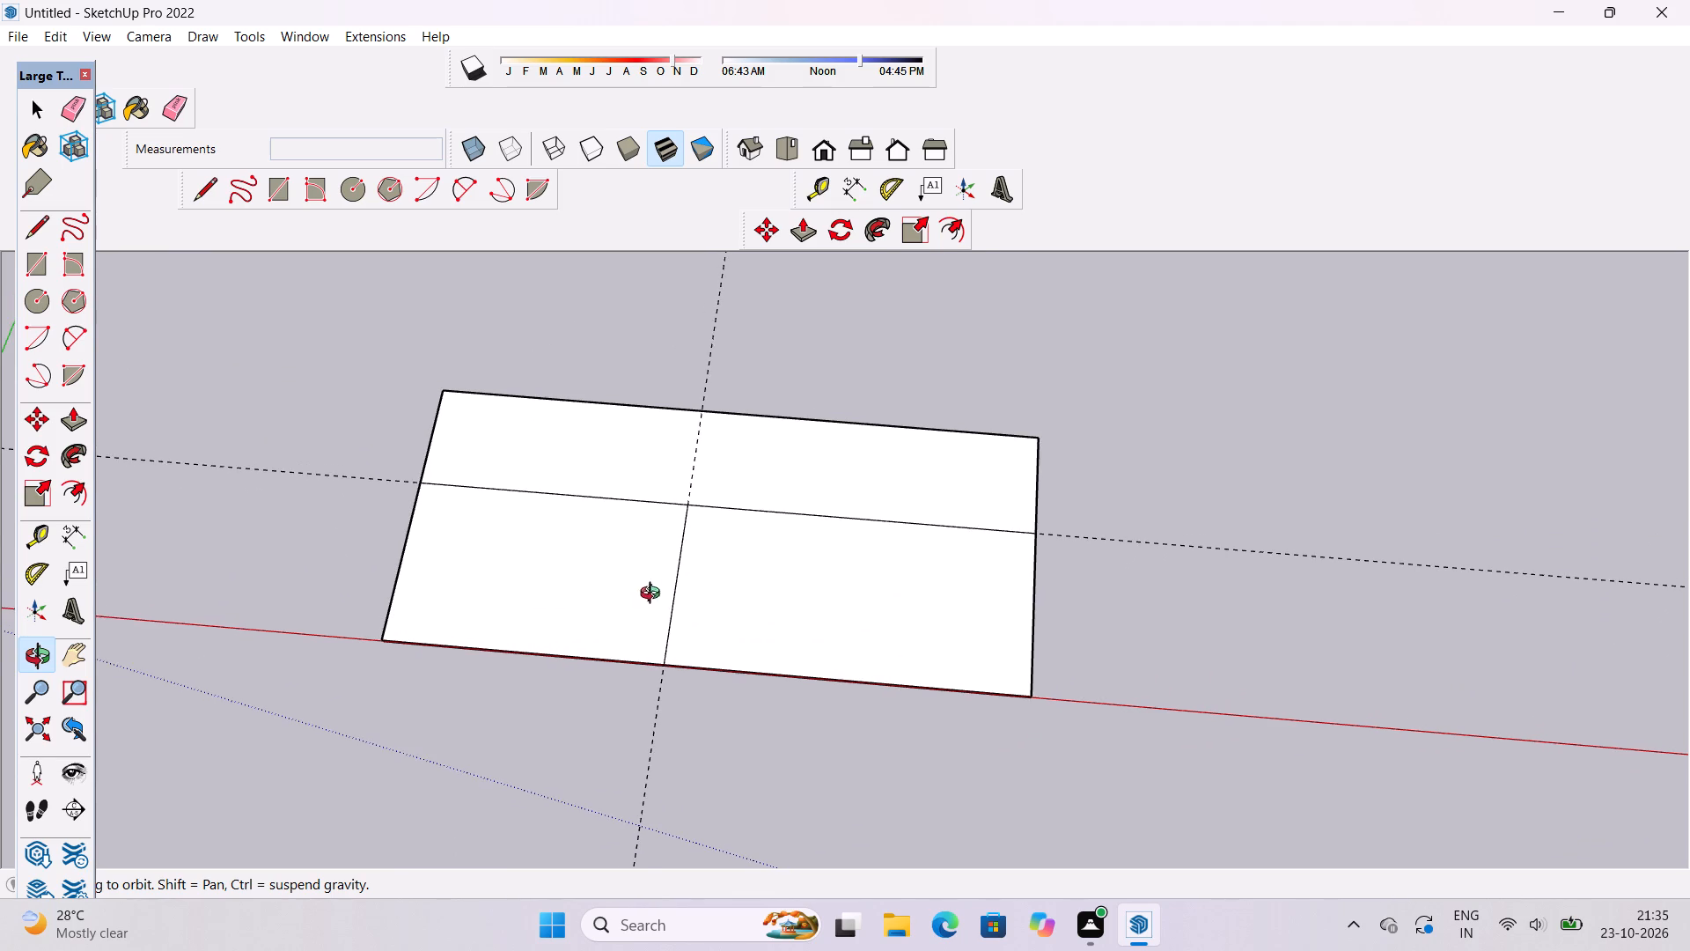
left_click_drag(654, 595, 680, 539)
scroll(680, 616, "up", 2)
left_click_drag(678, 638, 677, 615, "shift")
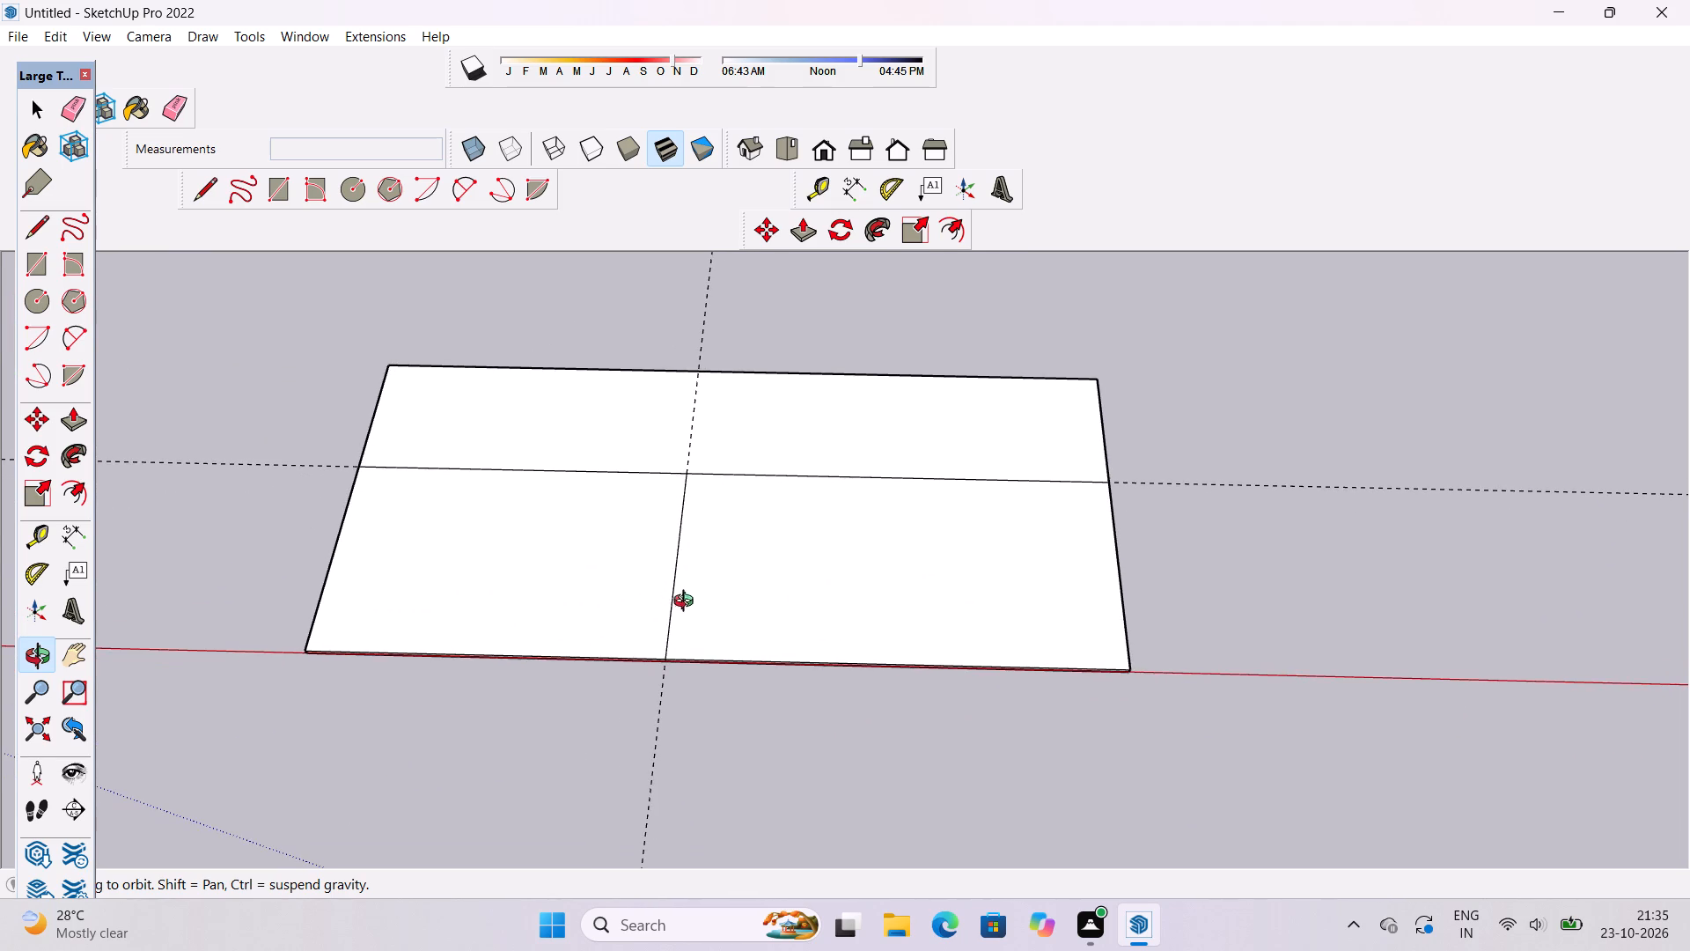
scroll(689, 606, "up", 3)
left_click_drag(684, 608, 639, 674, "shift")
left_click_drag(654, 664, 768, 661)
scroll(790, 645, "down", 5)
left_click(784, 646, "shift")
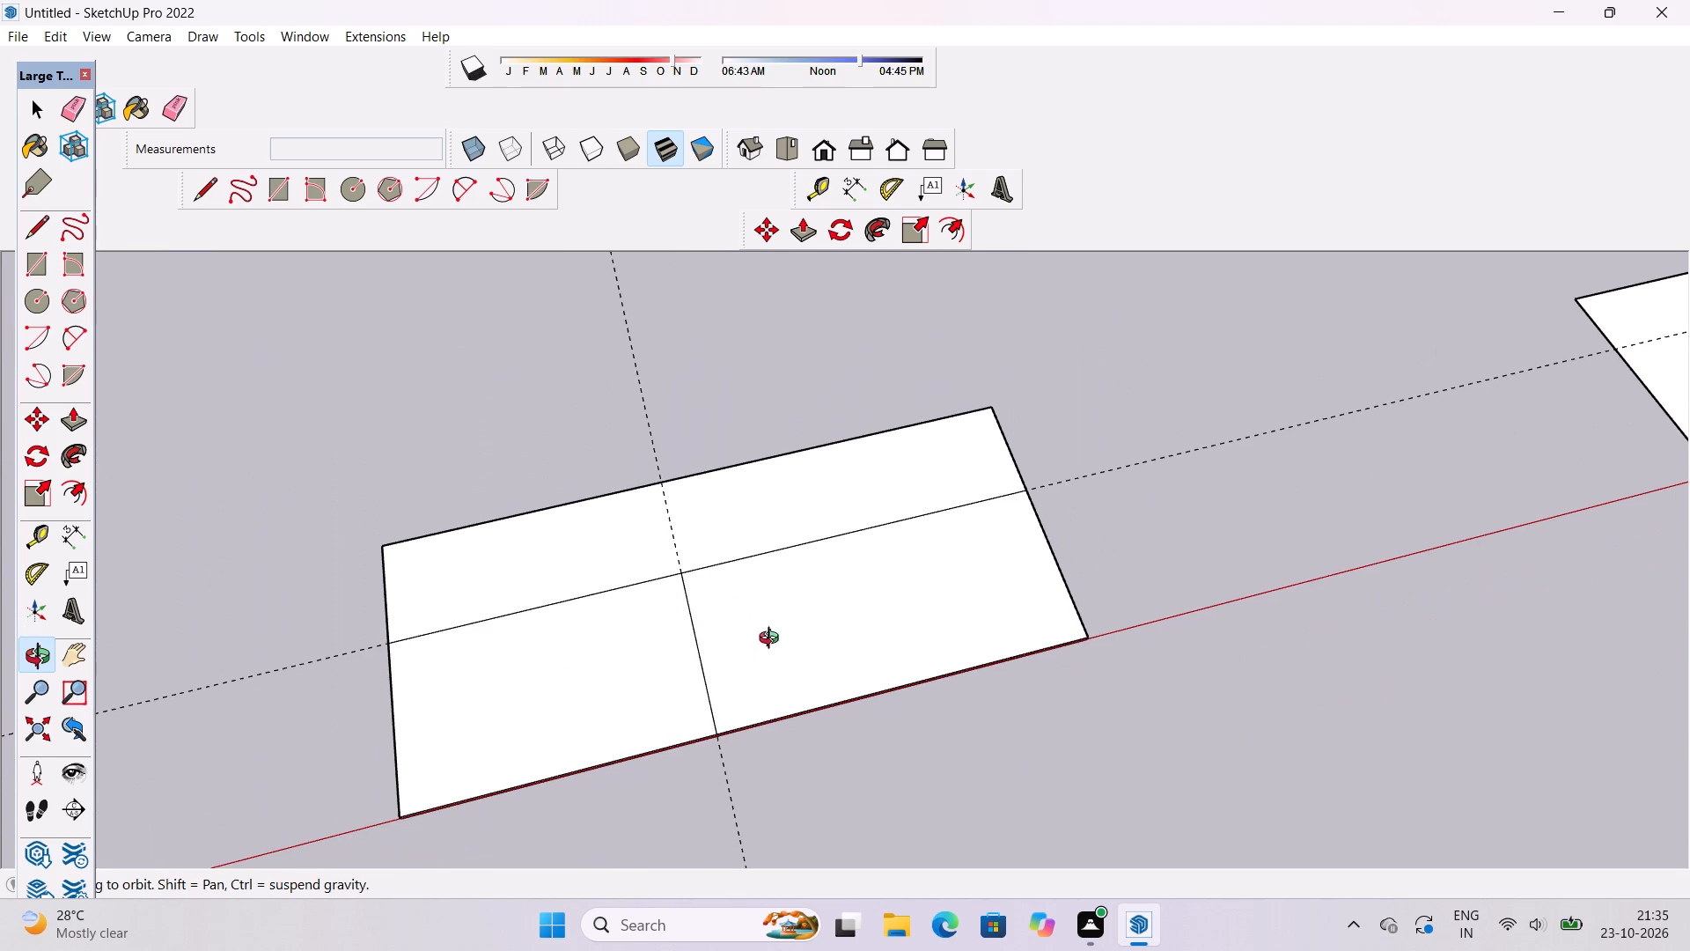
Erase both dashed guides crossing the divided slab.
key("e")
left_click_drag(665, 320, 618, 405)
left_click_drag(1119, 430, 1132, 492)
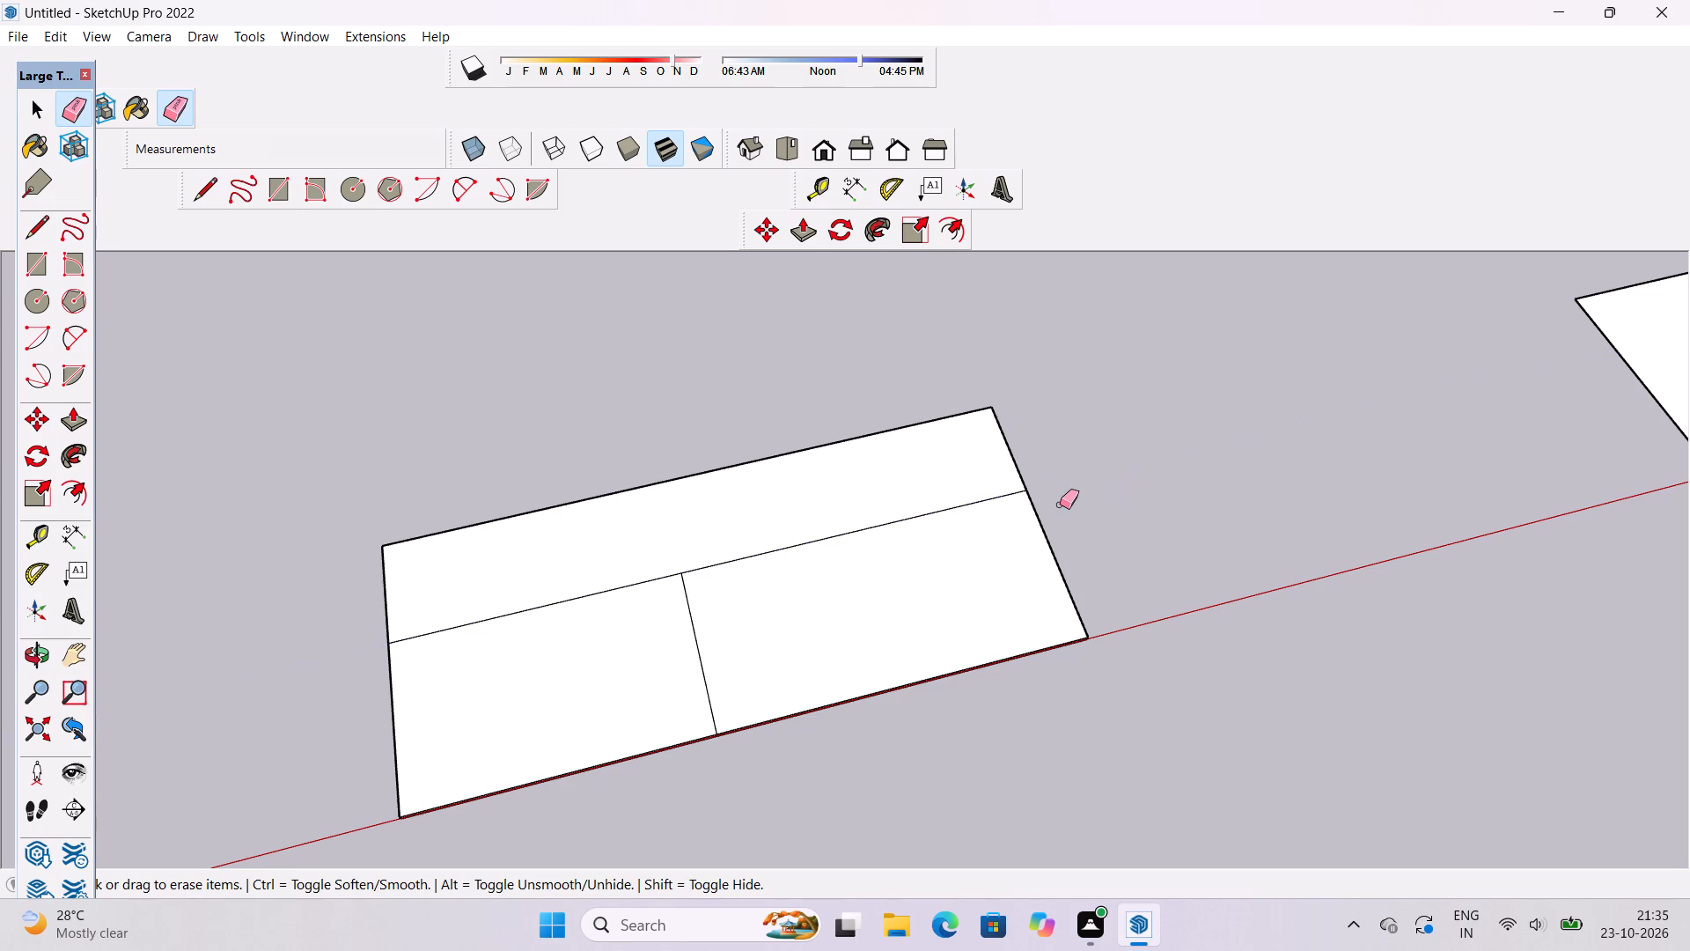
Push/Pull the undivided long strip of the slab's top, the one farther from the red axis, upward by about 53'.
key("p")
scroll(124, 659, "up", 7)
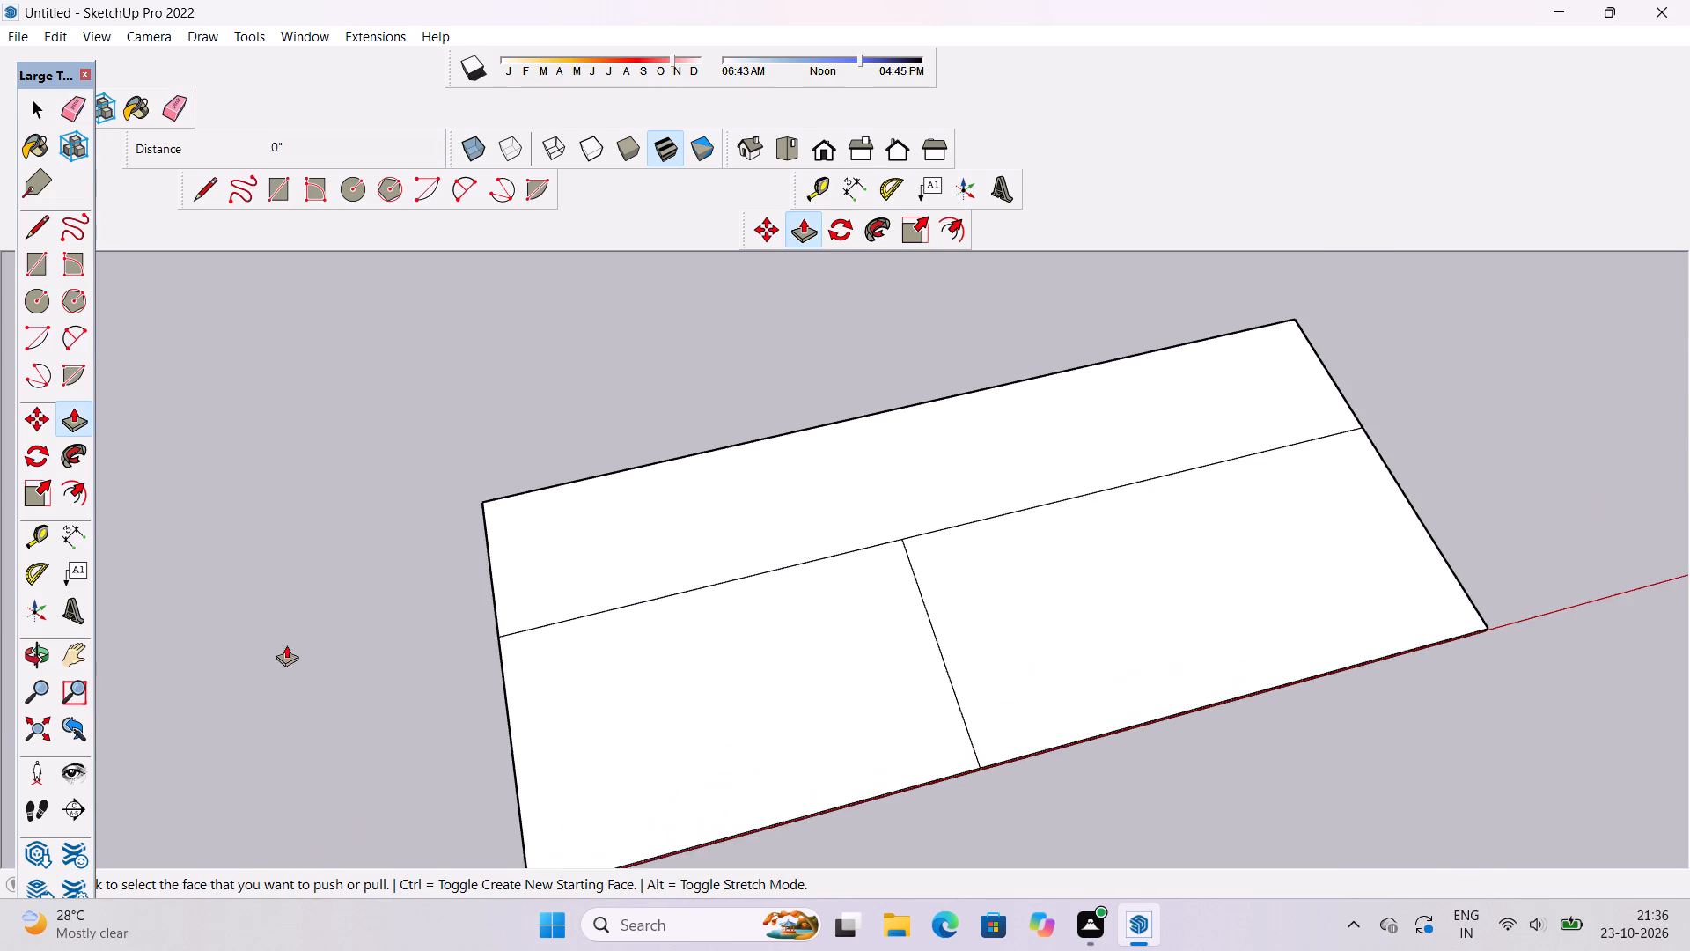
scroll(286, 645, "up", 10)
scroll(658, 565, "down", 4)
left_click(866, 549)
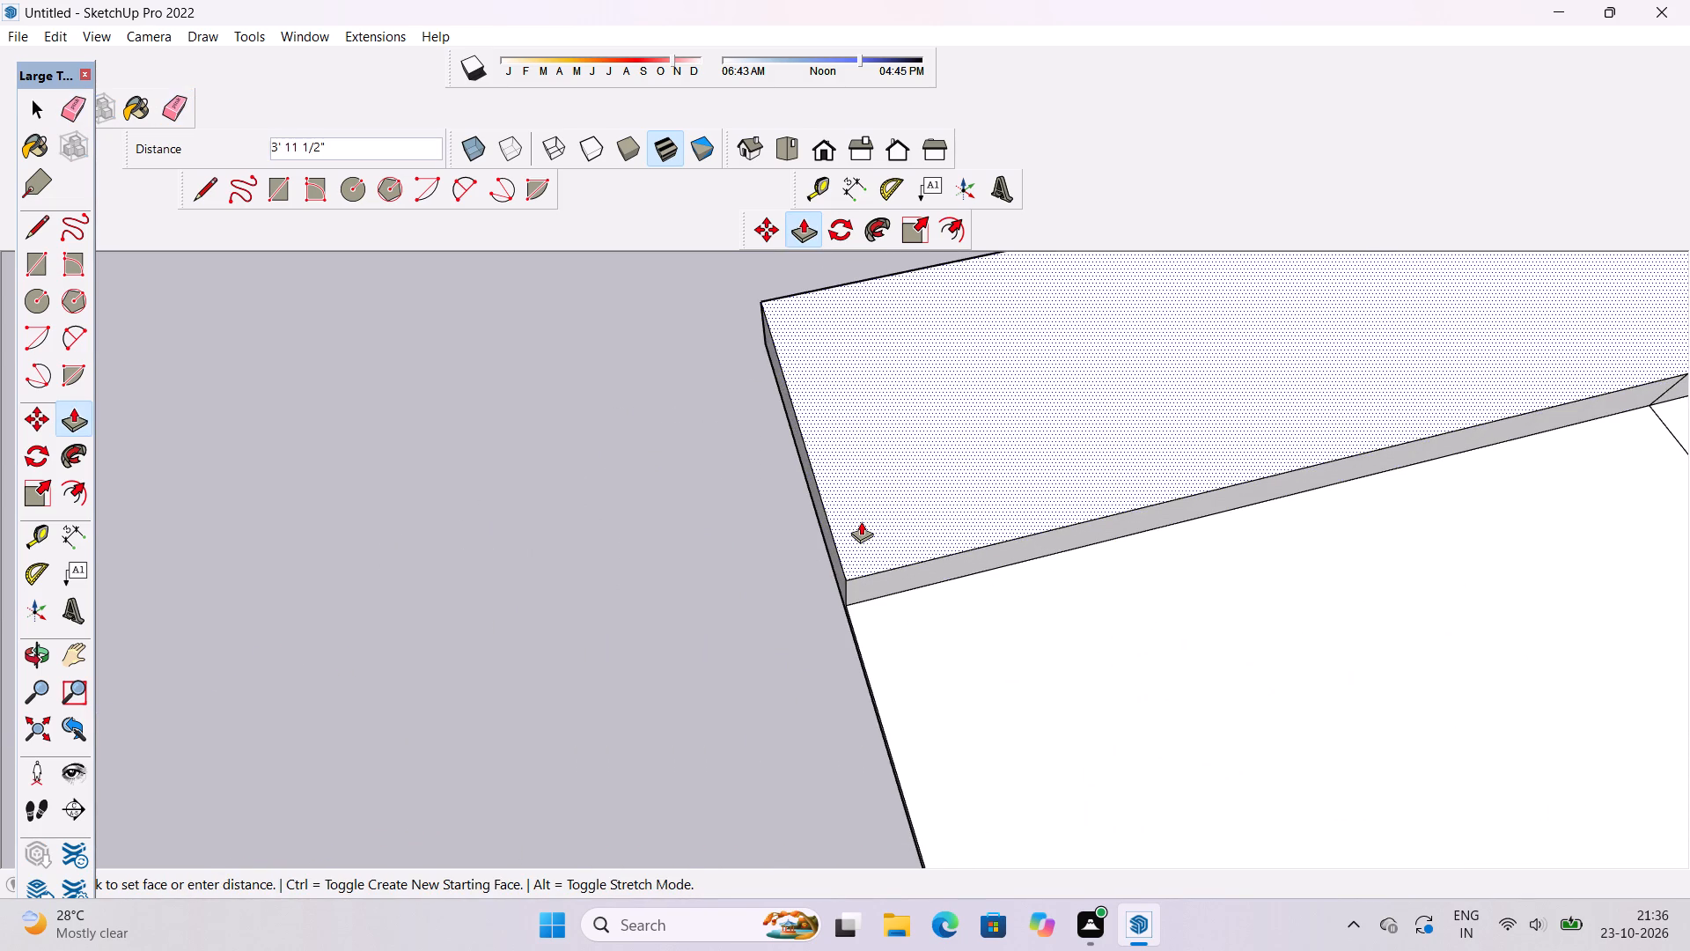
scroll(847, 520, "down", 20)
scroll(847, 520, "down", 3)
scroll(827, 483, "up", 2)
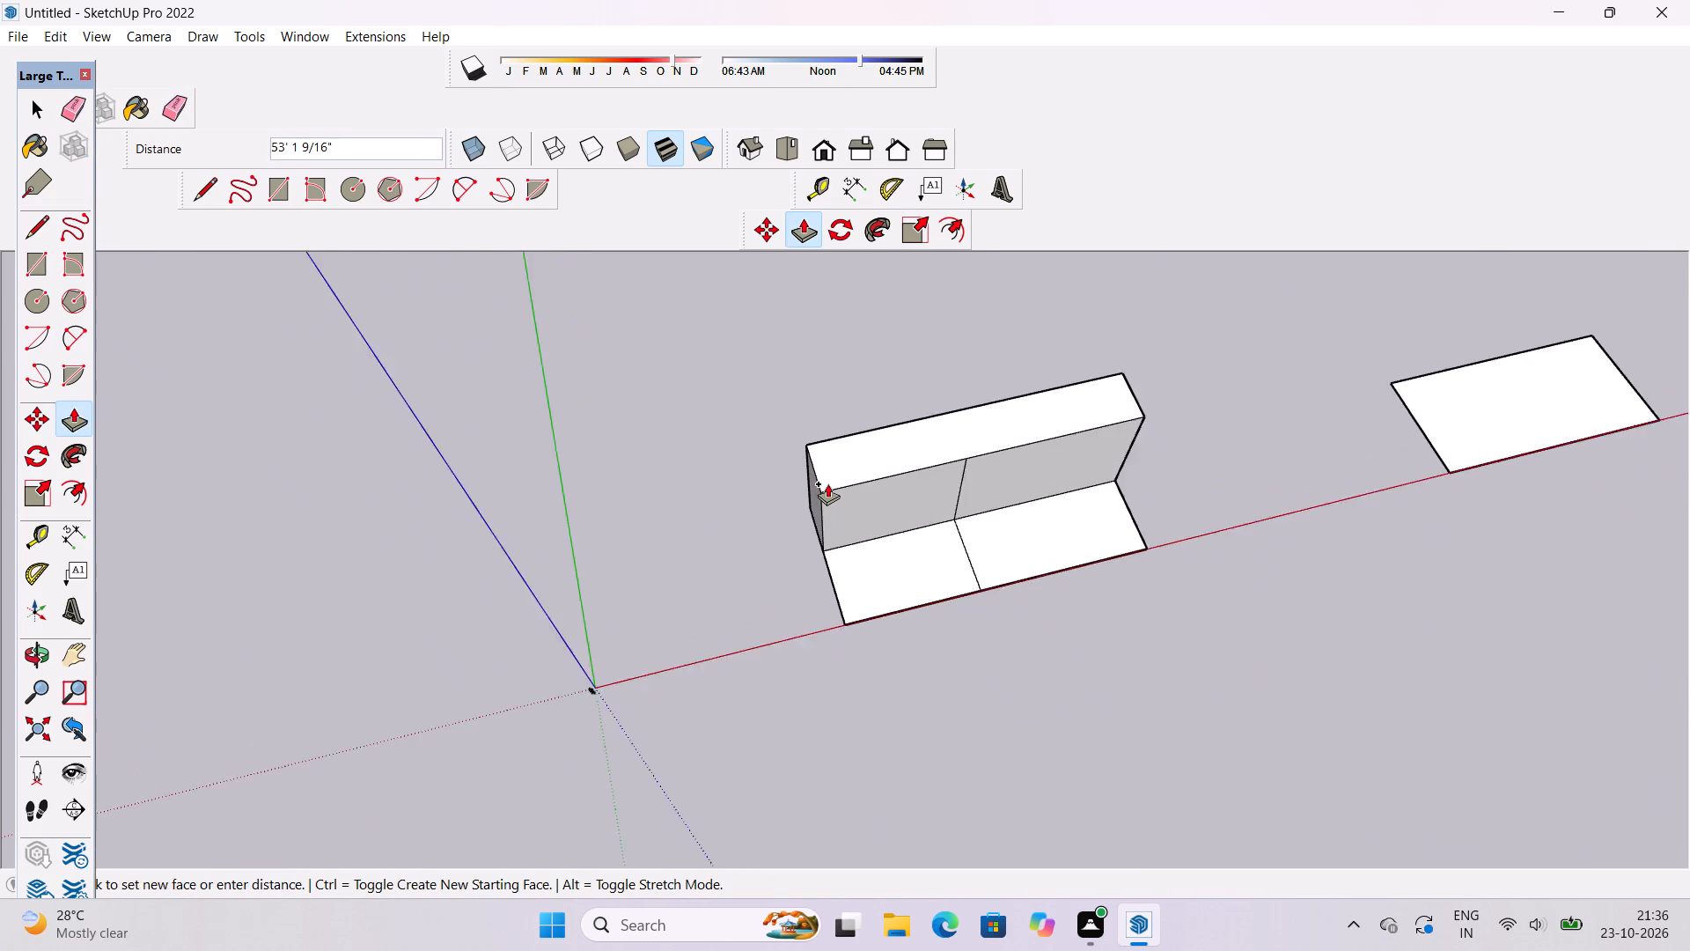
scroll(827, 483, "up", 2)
Examine the raised strip and the two lower panels beside it from low and high angles.
key("o")
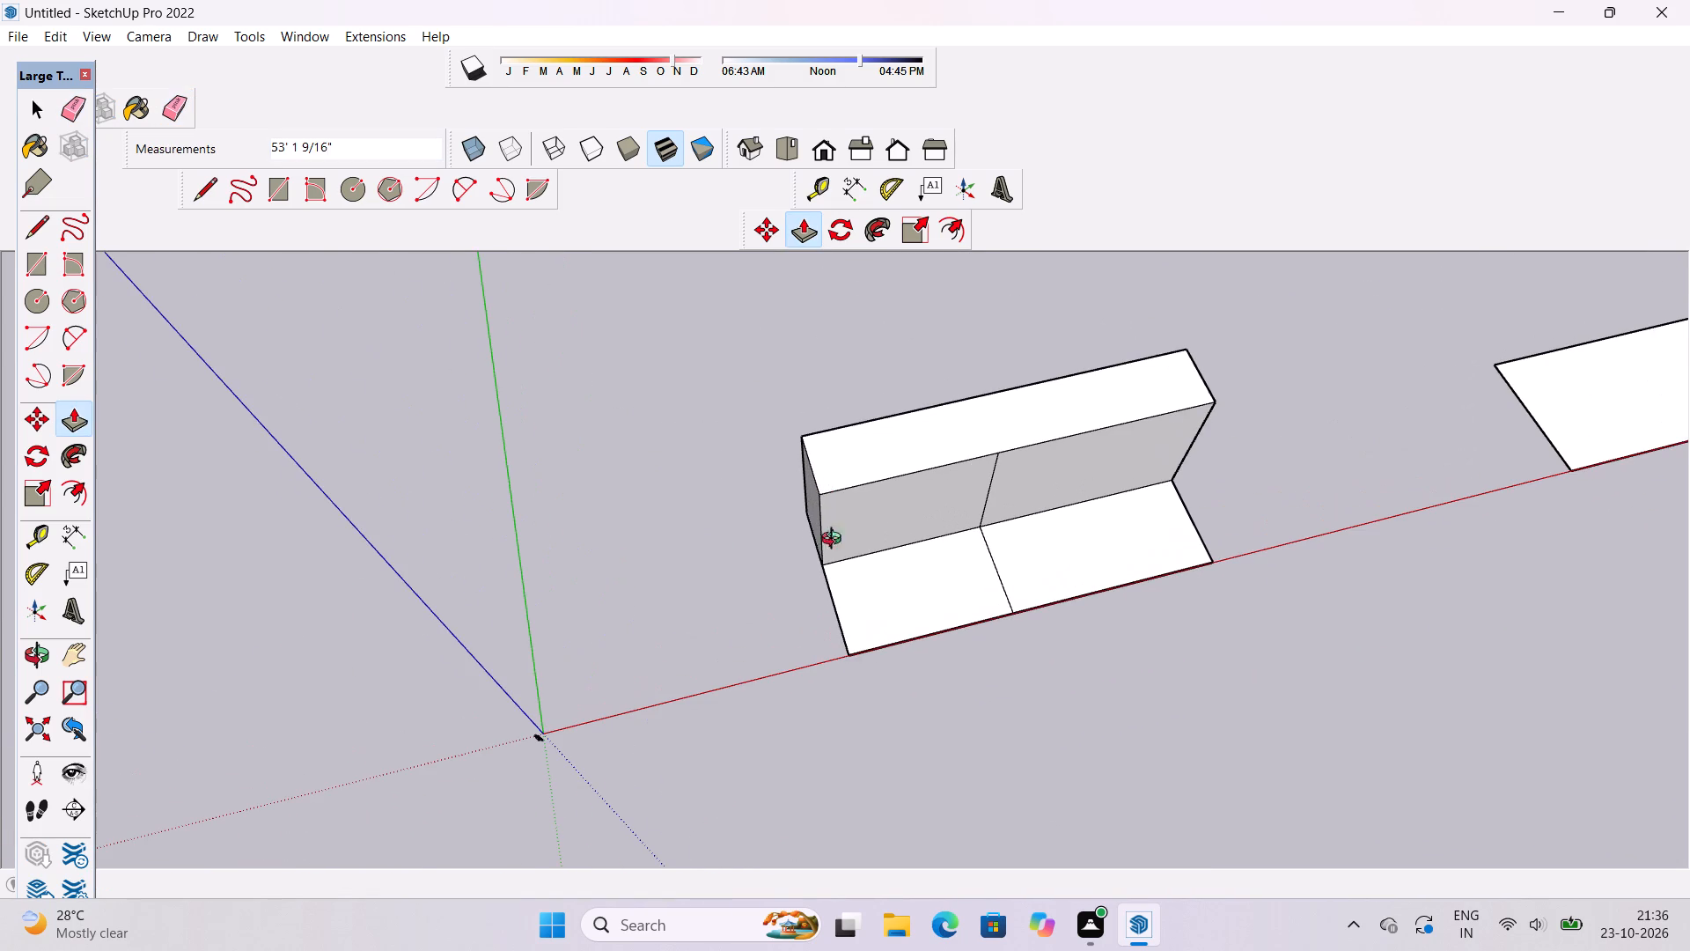
left_click_drag(857, 669, 809, 353)
left_click_drag(919, 475, 719, 543)
scroll(691, 599, "up", 5)
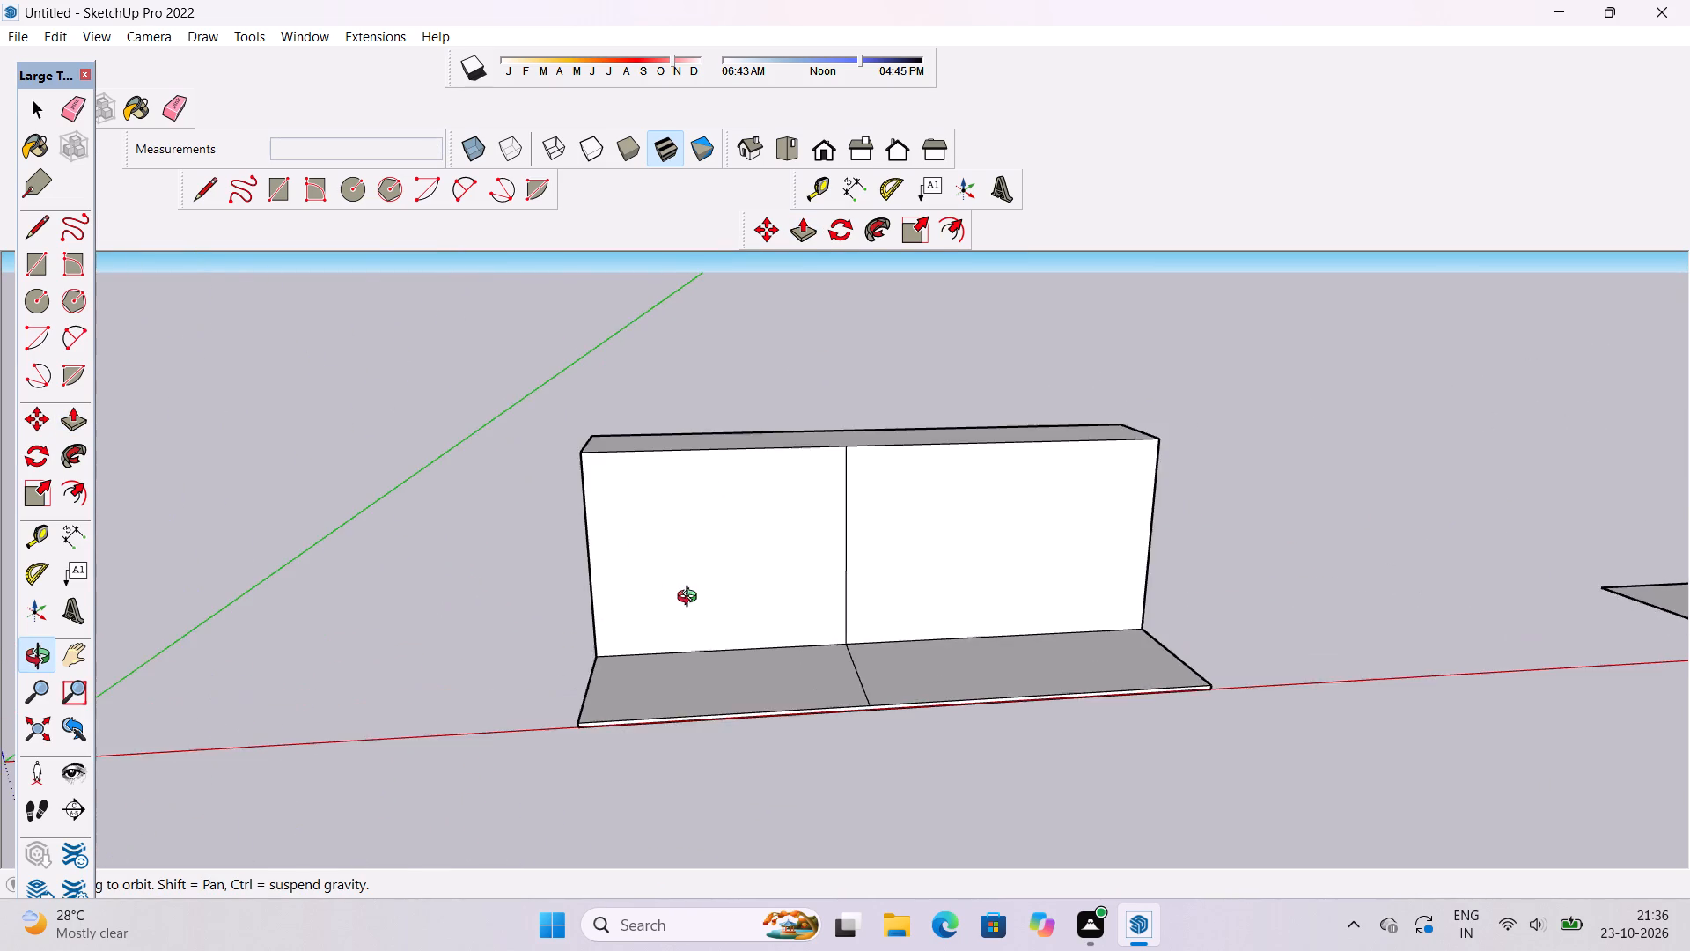
left_click_drag(622, 601, 701, 561, "shift")
scroll(648, 535, "down", 1)
left_click_drag(641, 551, 657, 584)
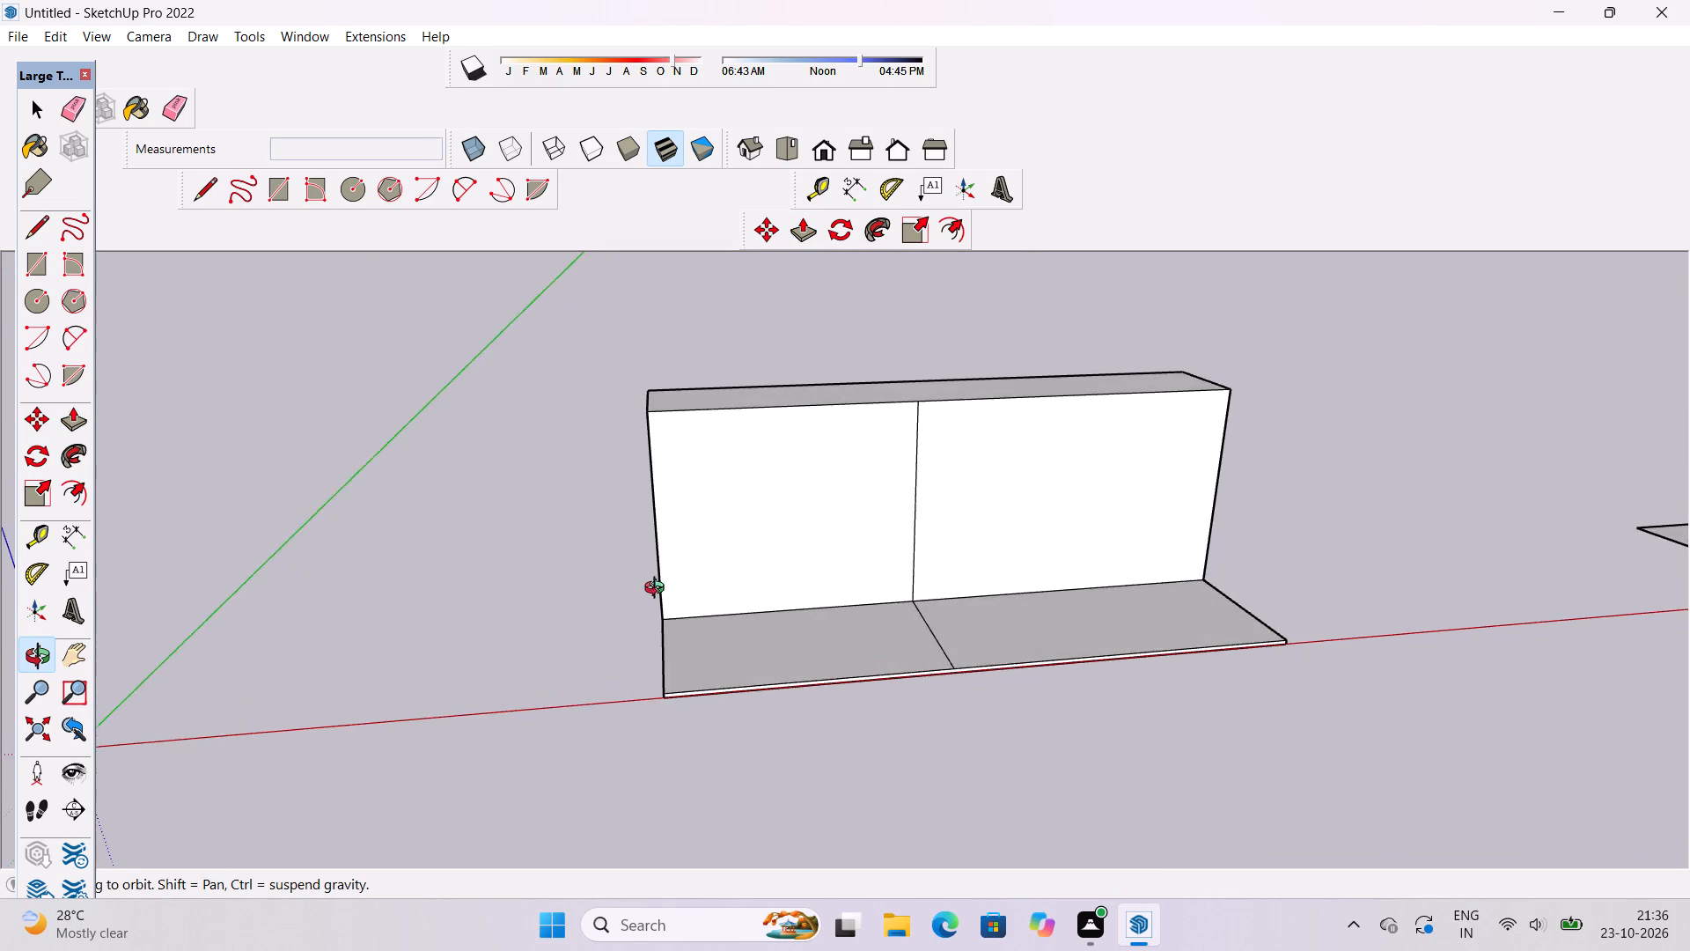
scroll(658, 590, "down", 6)
left_click_drag(658, 586, 647, 737)
scroll(490, 671, "up", 4)
left_click_drag(462, 662, 517, 627, "shift")
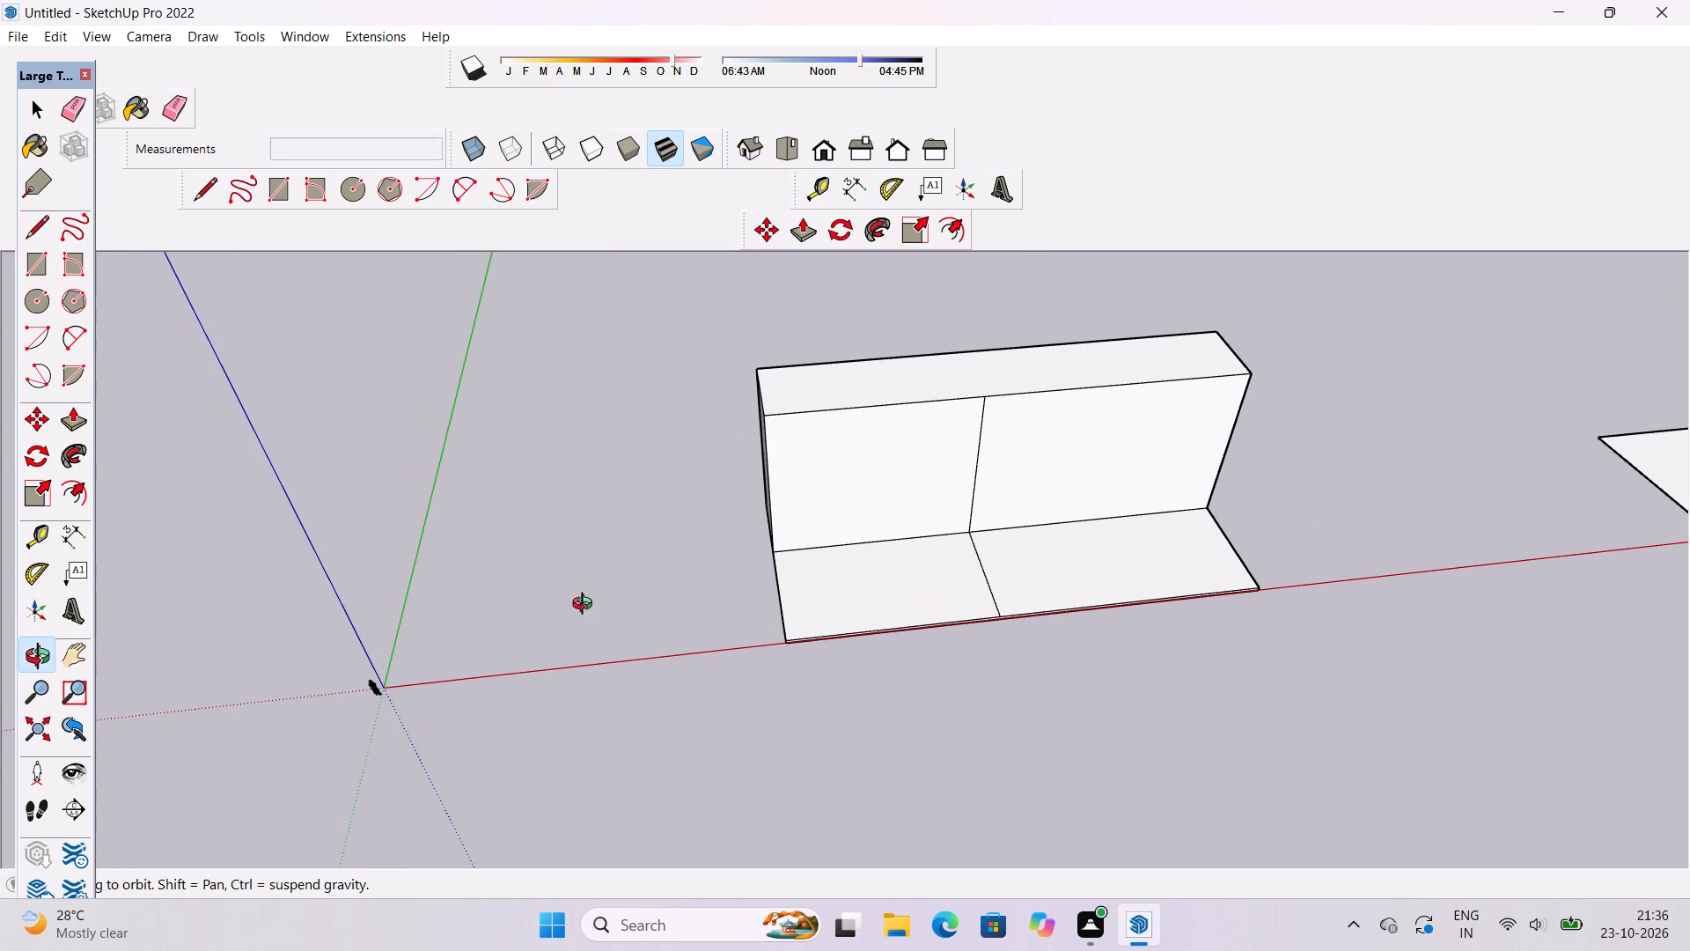
scroll(965, 552, "up", 3)
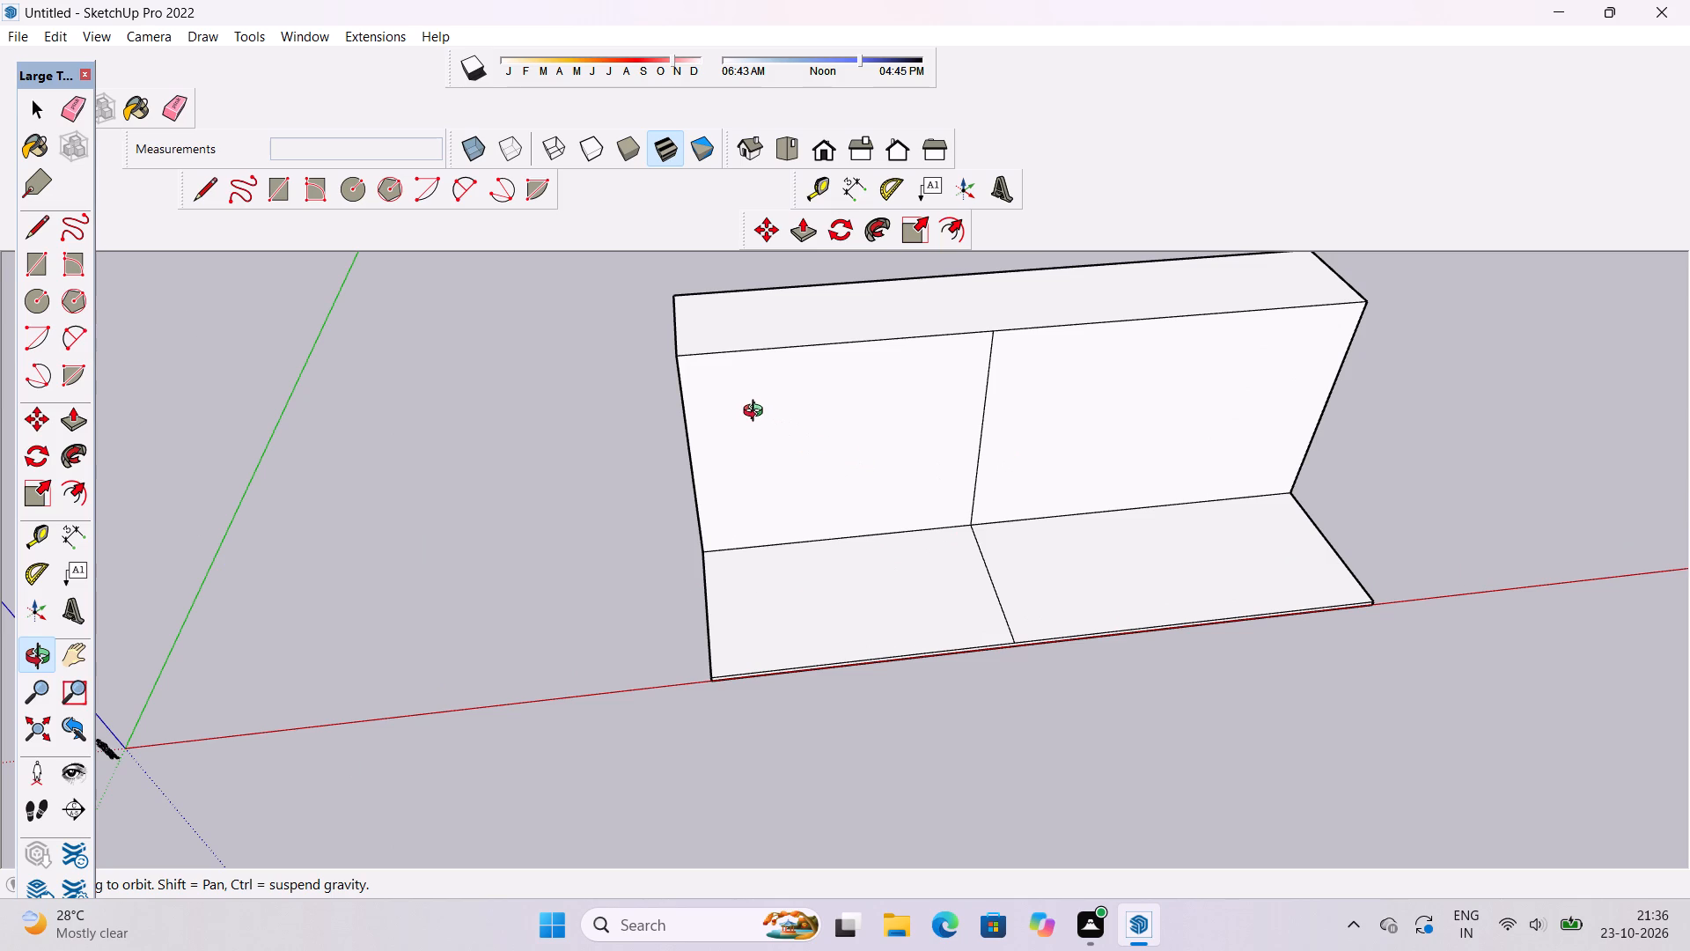
left_click_drag(827, 419, 731, 483, "shift")
left_click_drag(751, 498, 778, 424)
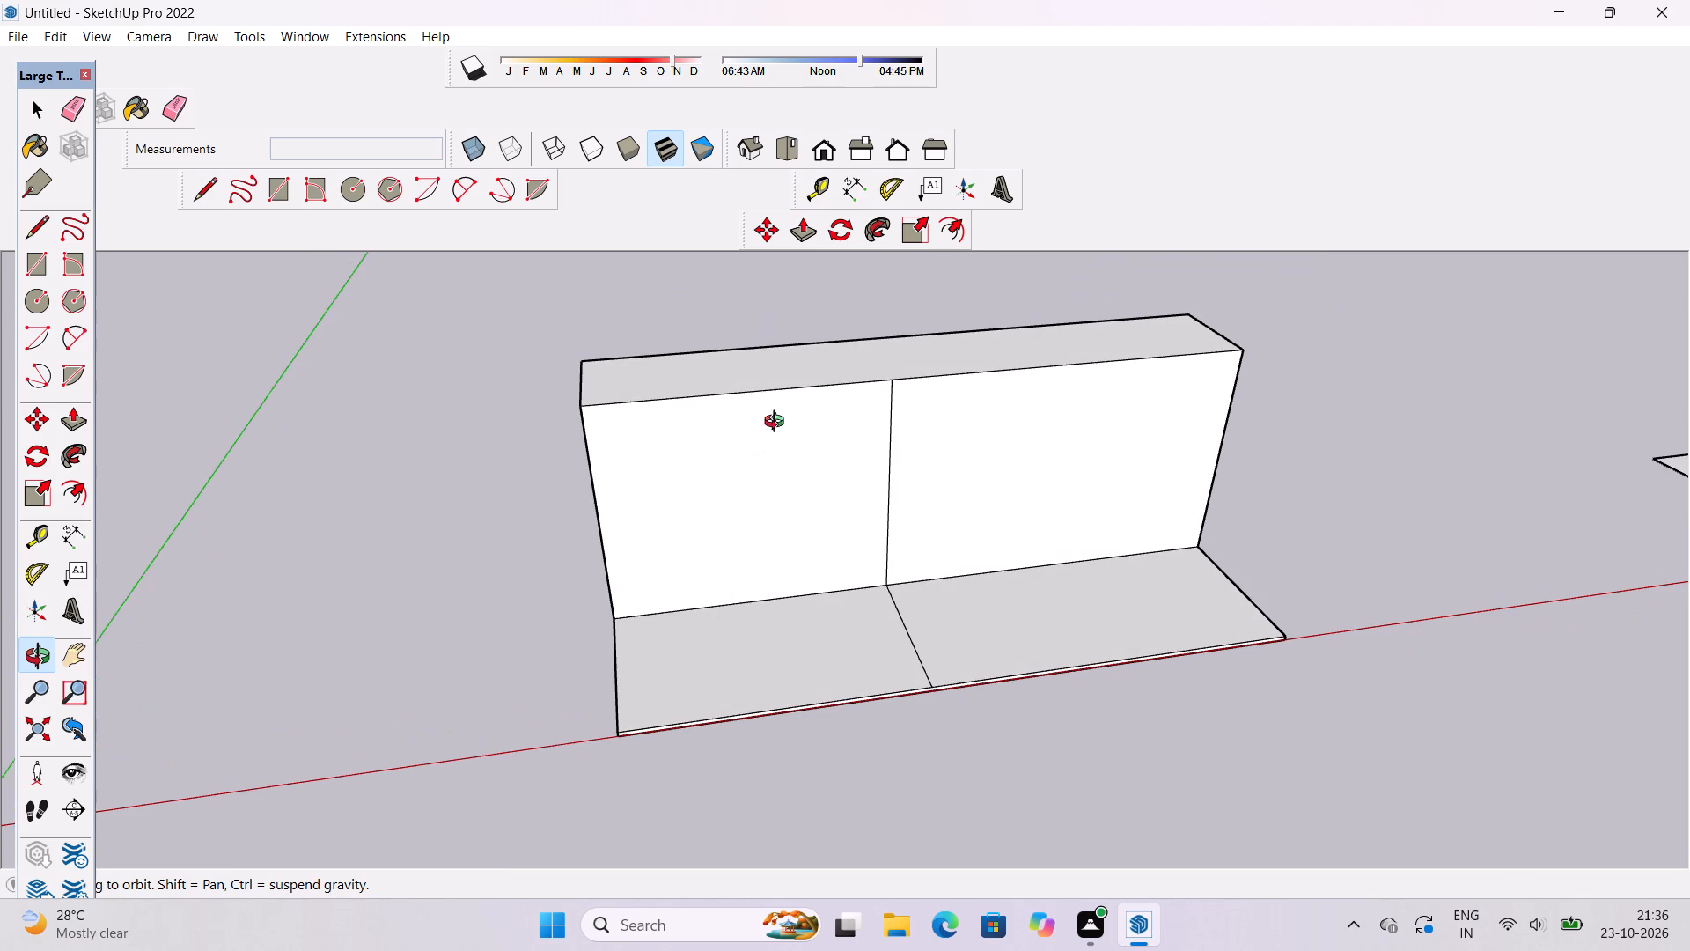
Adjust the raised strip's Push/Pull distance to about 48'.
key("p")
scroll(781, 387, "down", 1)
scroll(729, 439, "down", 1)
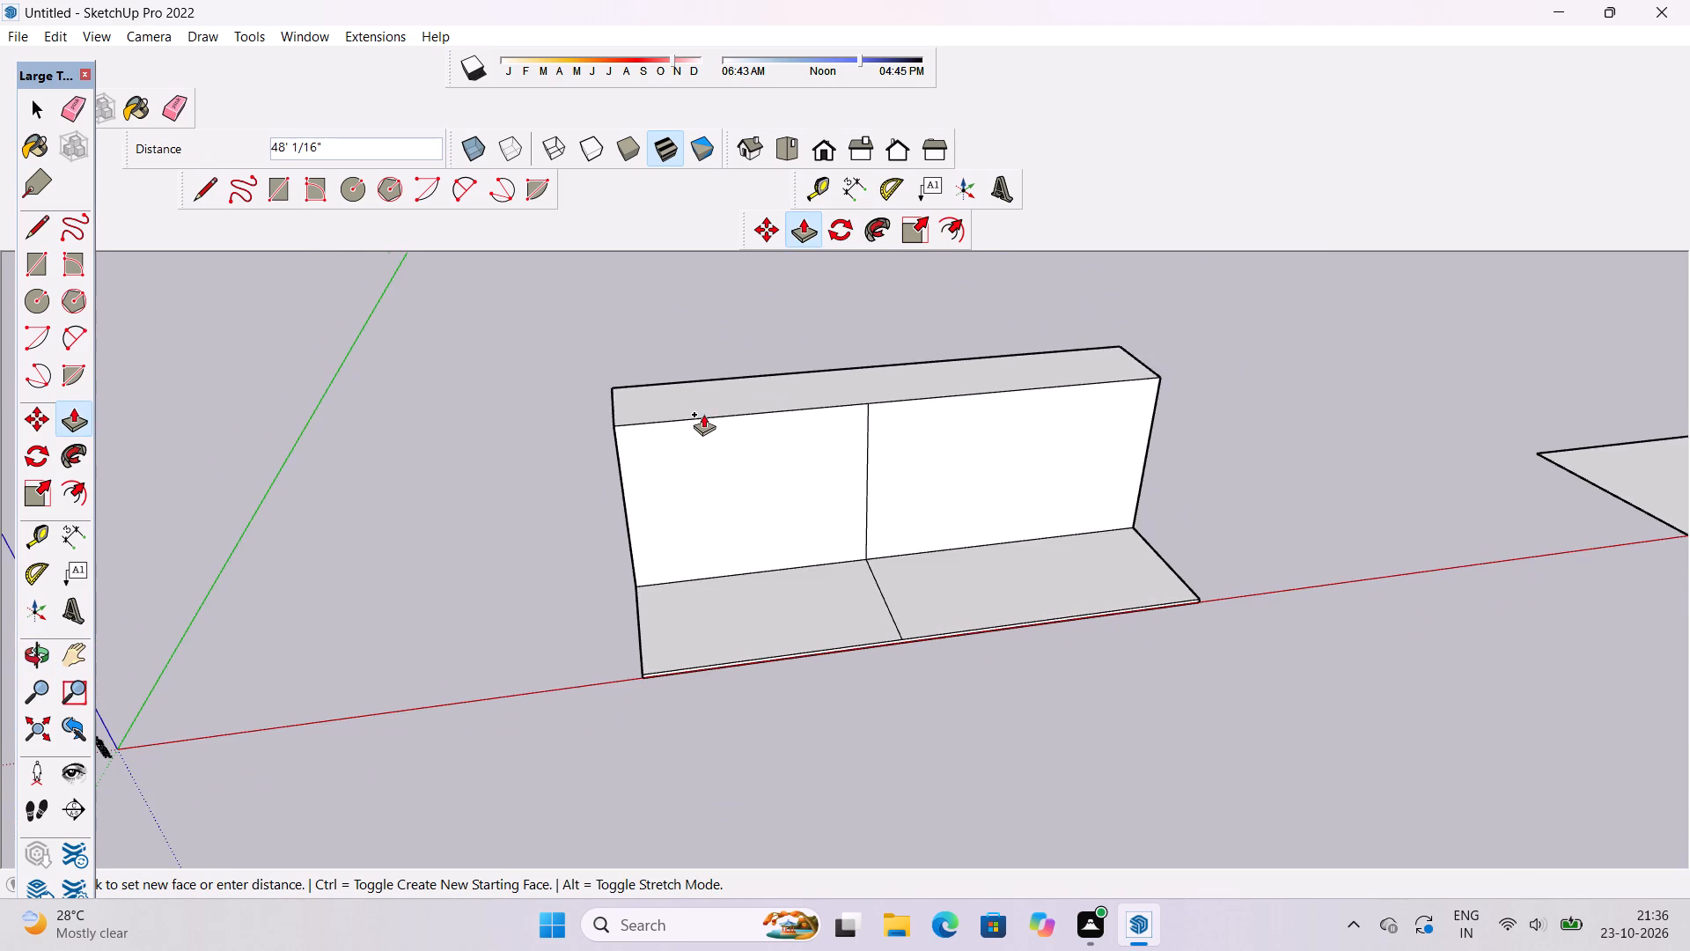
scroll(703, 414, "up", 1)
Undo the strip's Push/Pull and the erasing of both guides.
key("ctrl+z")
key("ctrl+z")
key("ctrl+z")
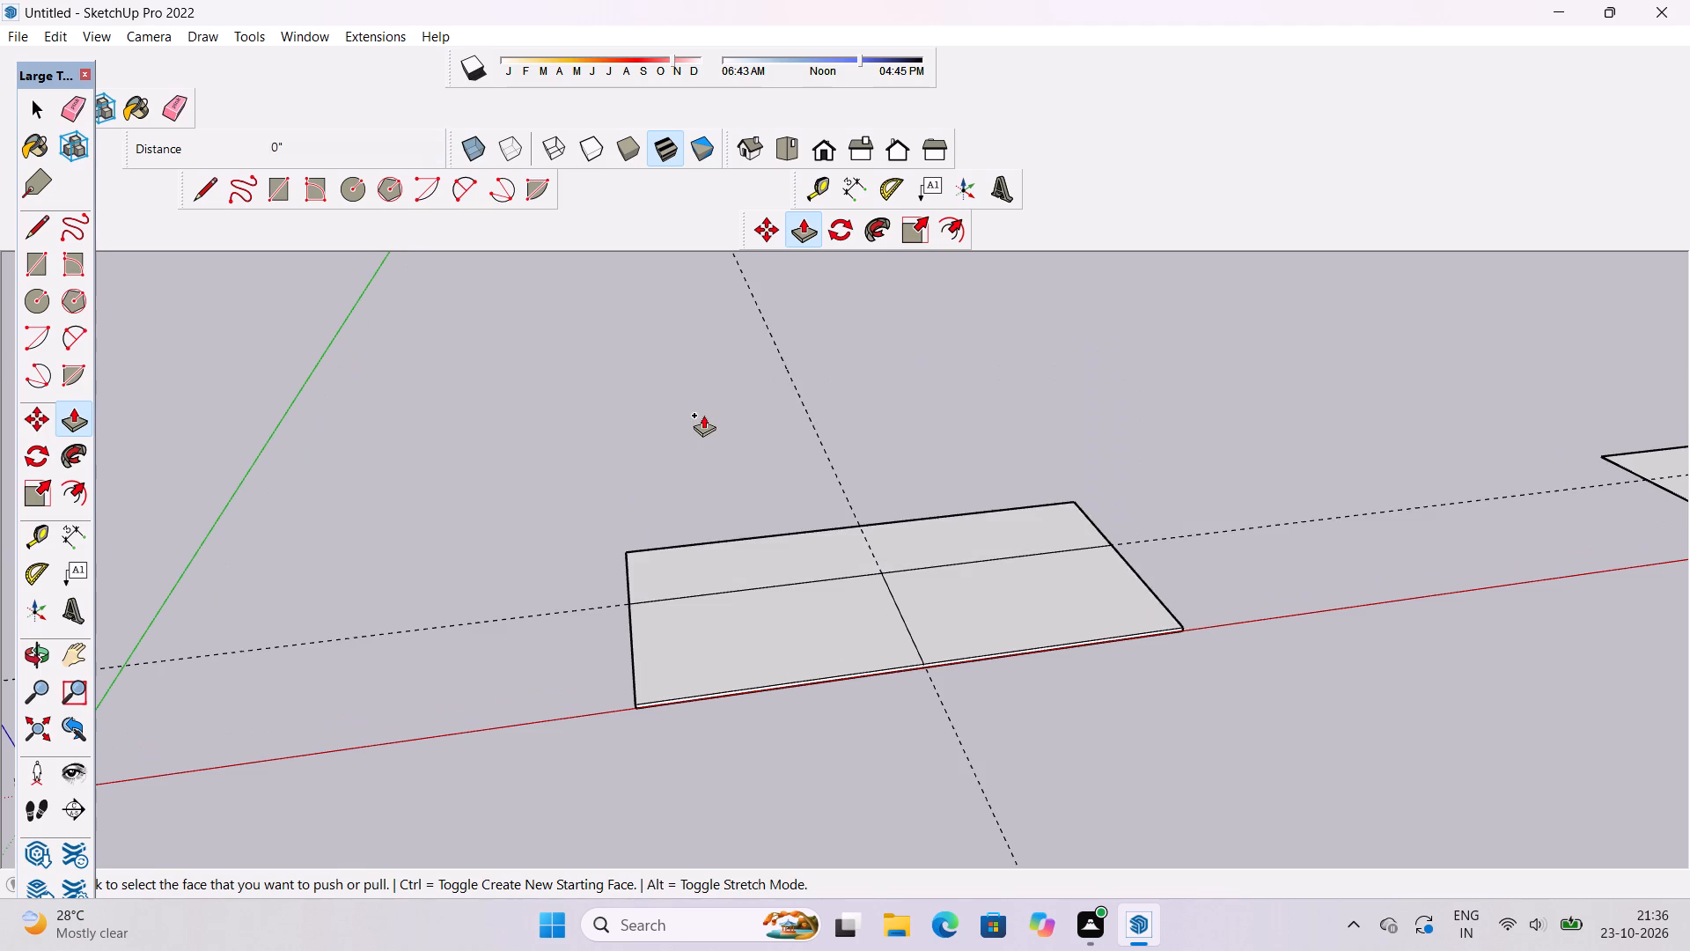
Undo the move of the divided slab and its guides along the red axis.
key("ctrl+z")
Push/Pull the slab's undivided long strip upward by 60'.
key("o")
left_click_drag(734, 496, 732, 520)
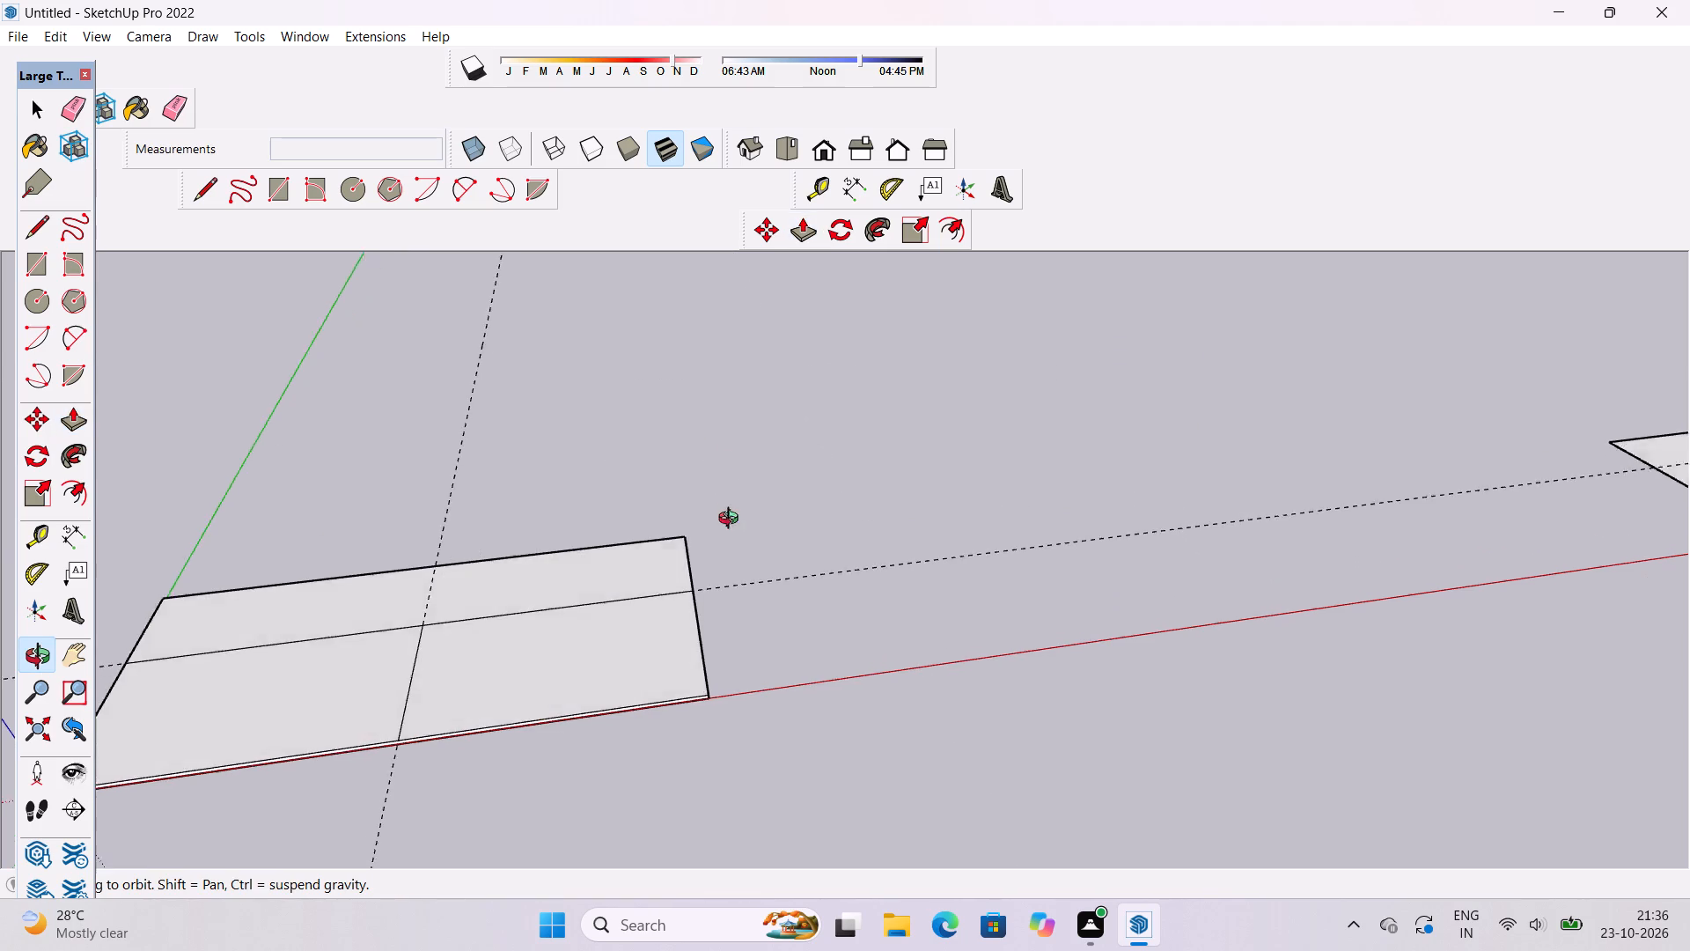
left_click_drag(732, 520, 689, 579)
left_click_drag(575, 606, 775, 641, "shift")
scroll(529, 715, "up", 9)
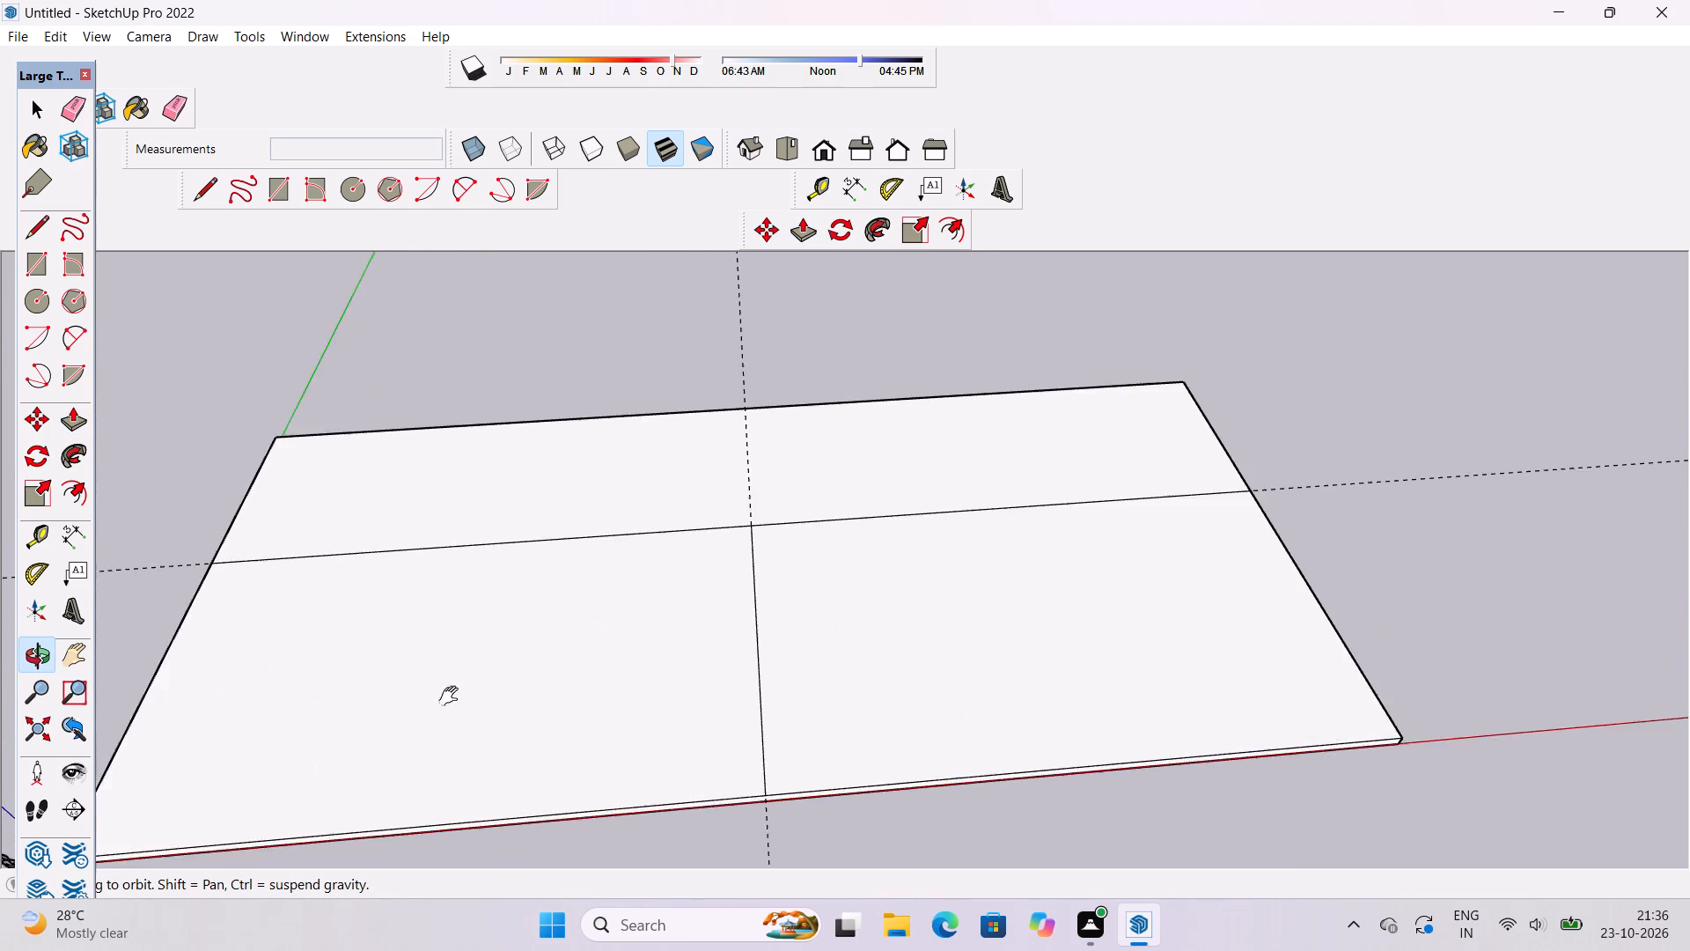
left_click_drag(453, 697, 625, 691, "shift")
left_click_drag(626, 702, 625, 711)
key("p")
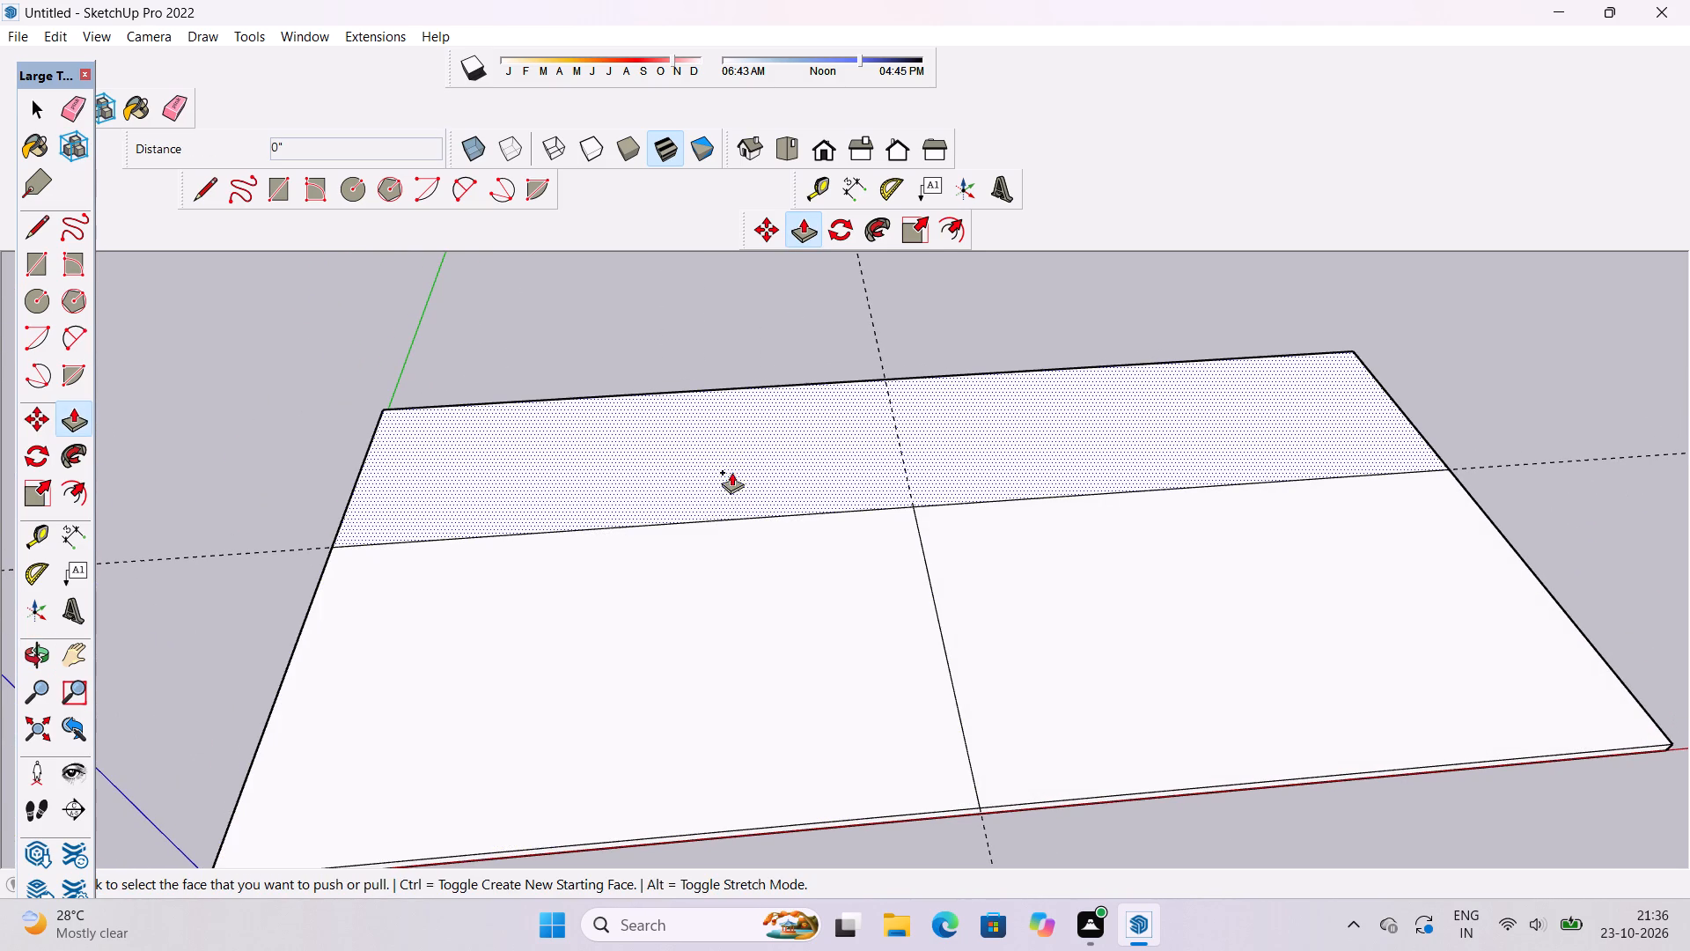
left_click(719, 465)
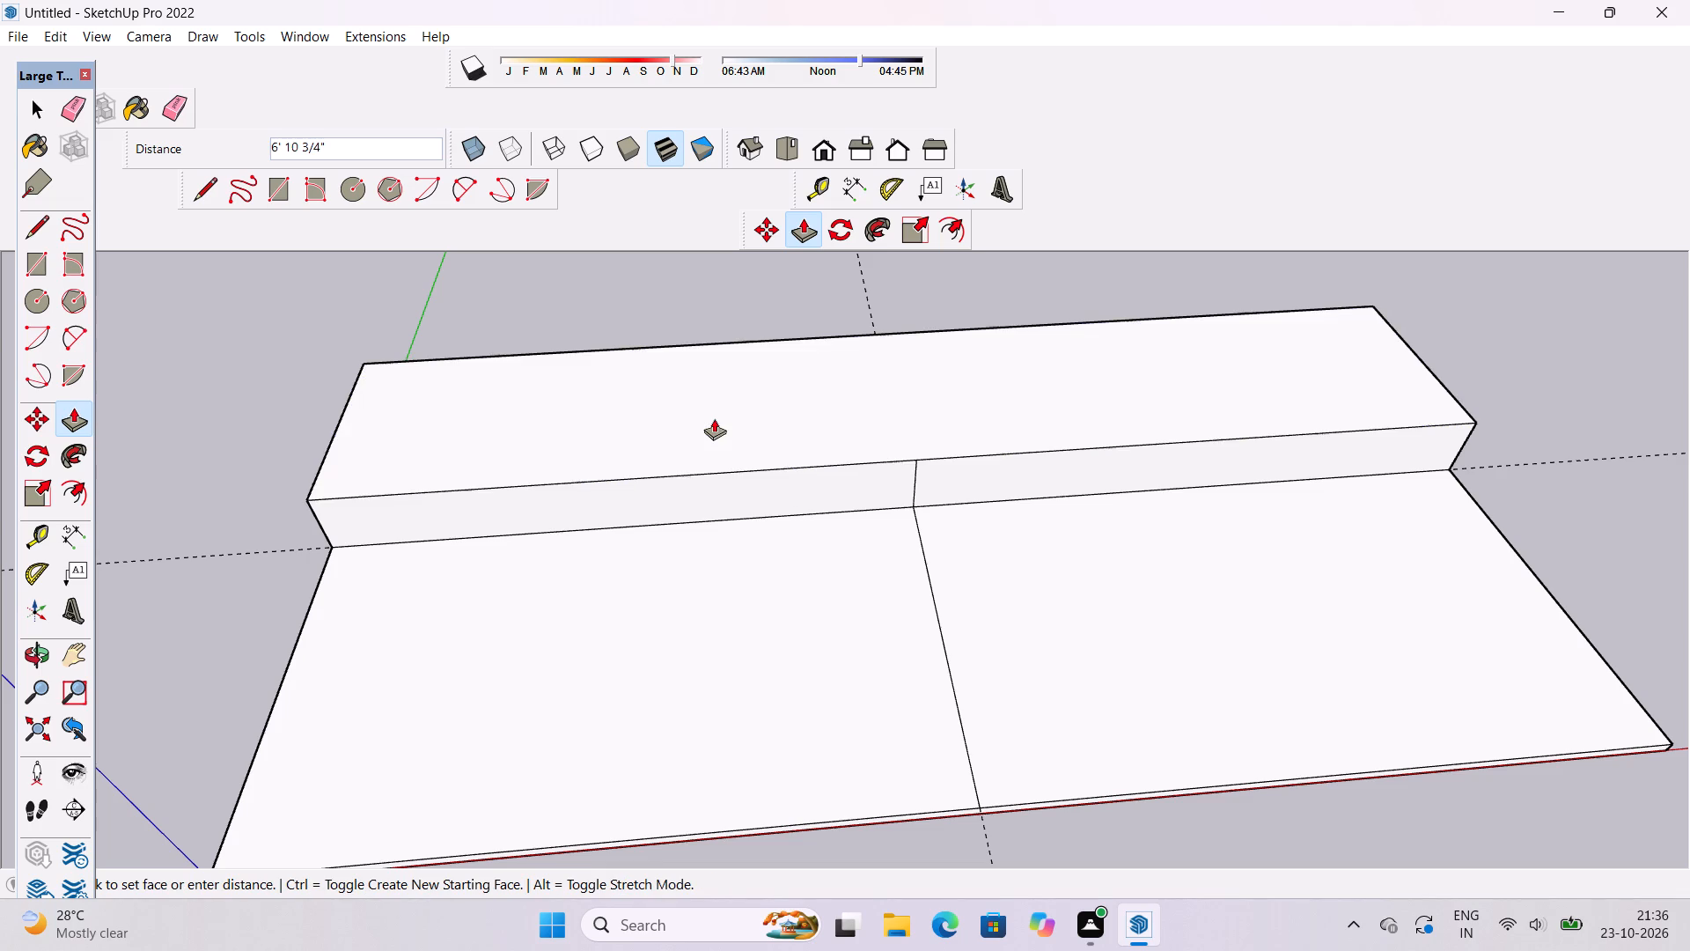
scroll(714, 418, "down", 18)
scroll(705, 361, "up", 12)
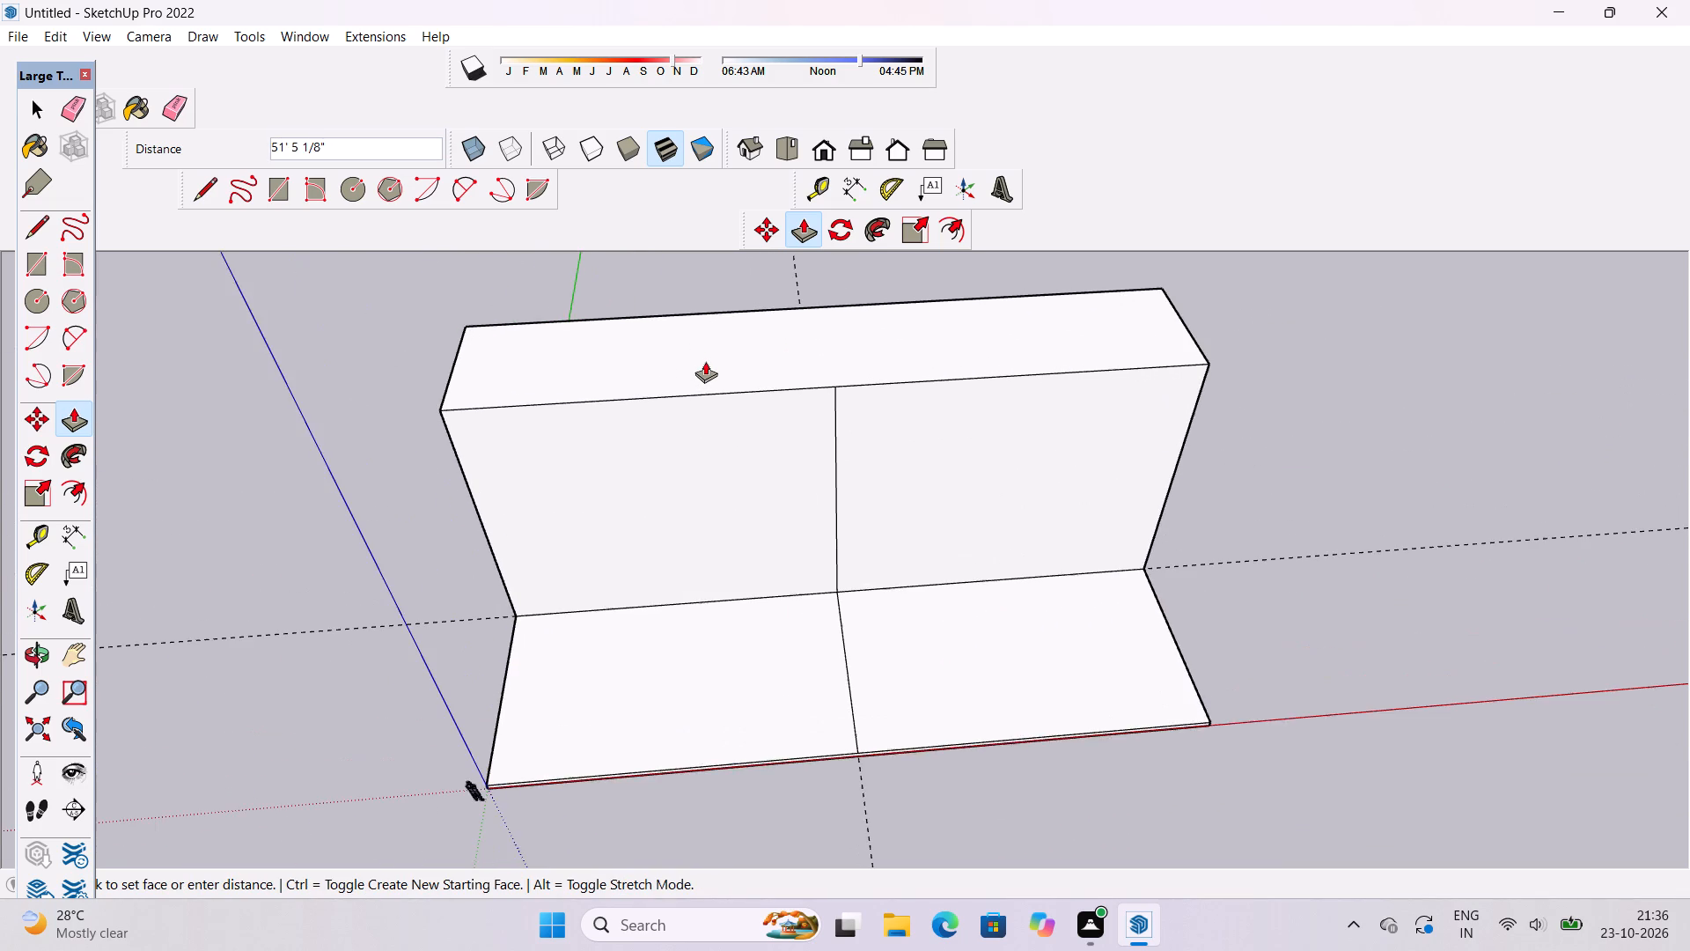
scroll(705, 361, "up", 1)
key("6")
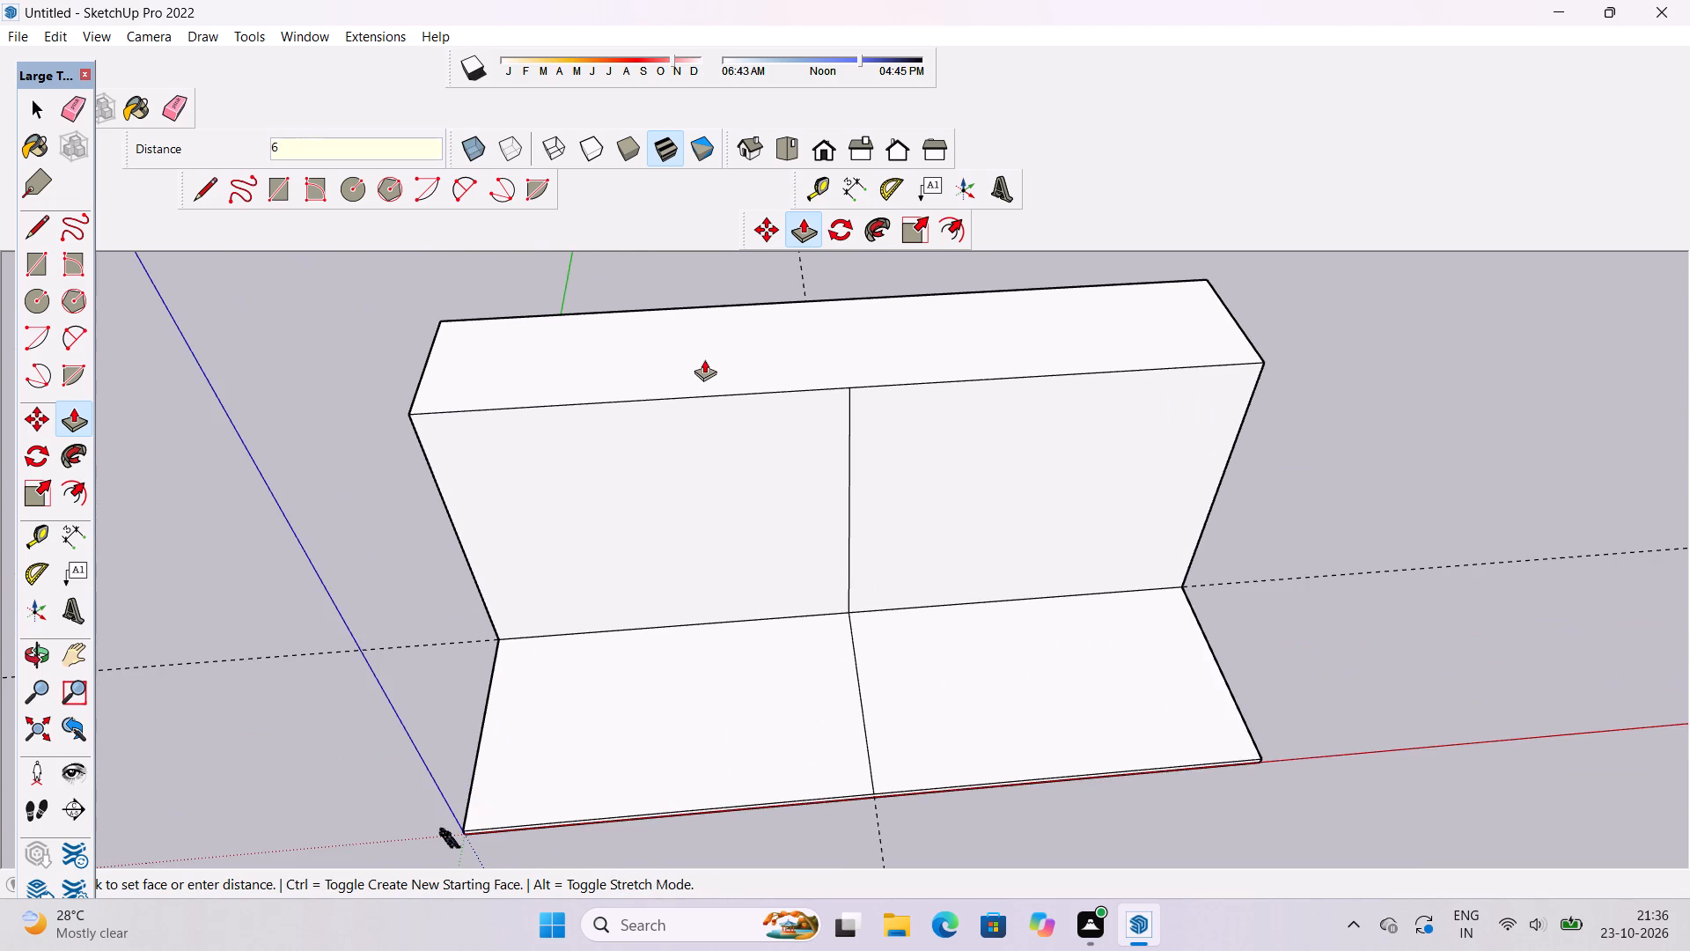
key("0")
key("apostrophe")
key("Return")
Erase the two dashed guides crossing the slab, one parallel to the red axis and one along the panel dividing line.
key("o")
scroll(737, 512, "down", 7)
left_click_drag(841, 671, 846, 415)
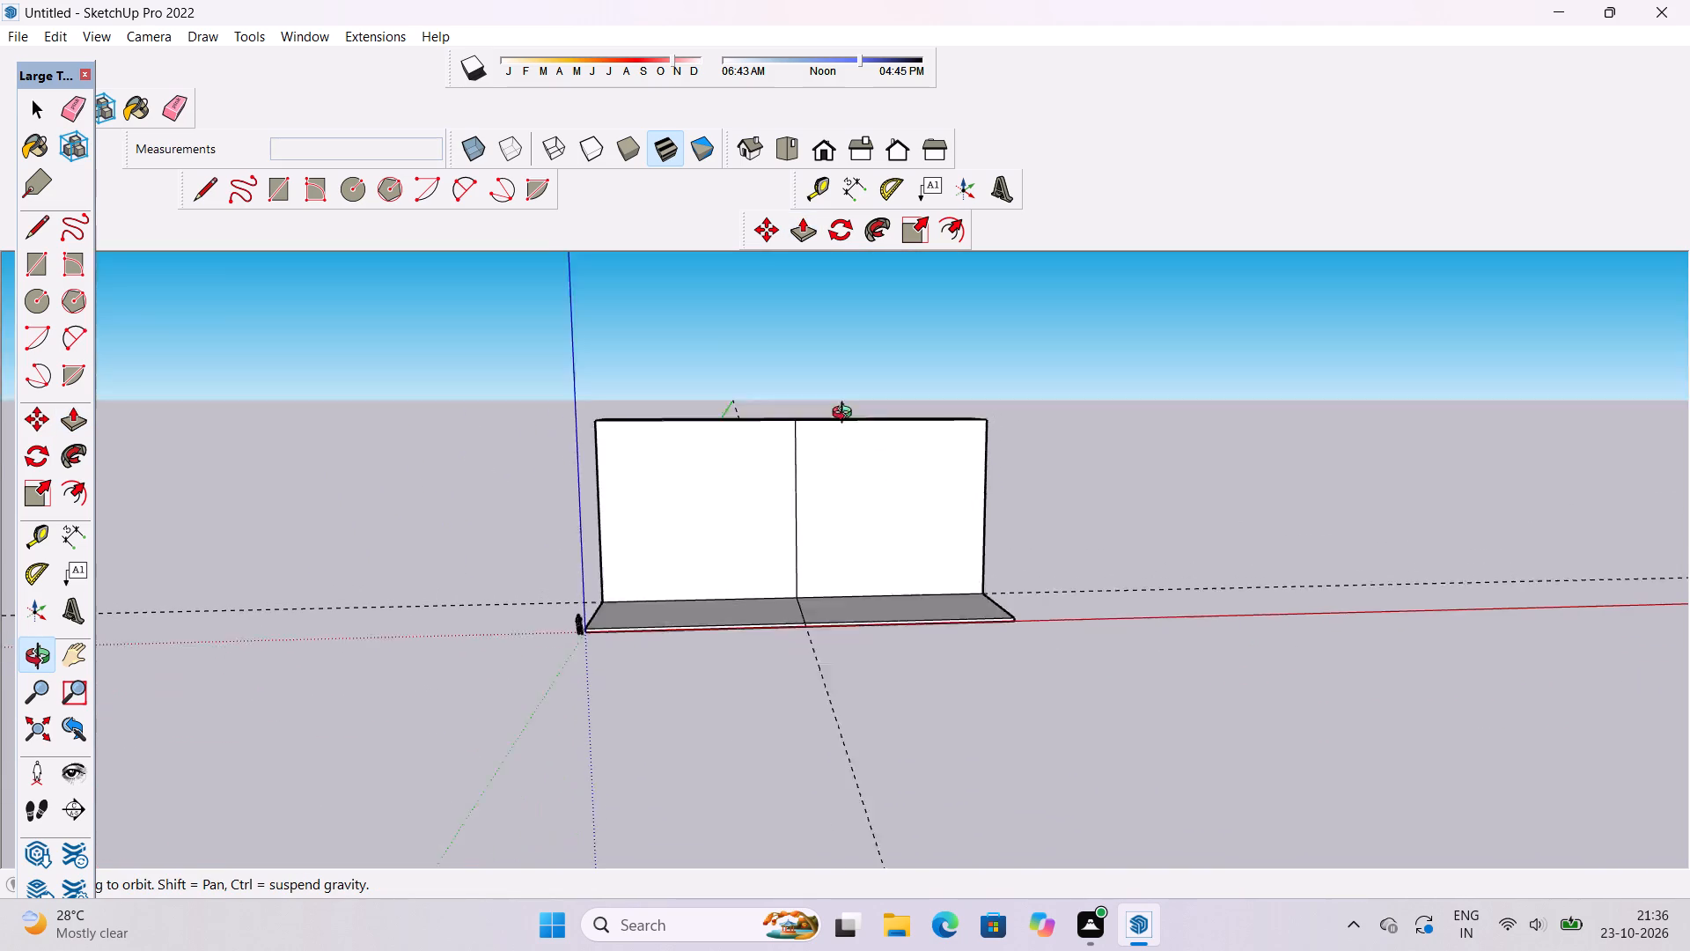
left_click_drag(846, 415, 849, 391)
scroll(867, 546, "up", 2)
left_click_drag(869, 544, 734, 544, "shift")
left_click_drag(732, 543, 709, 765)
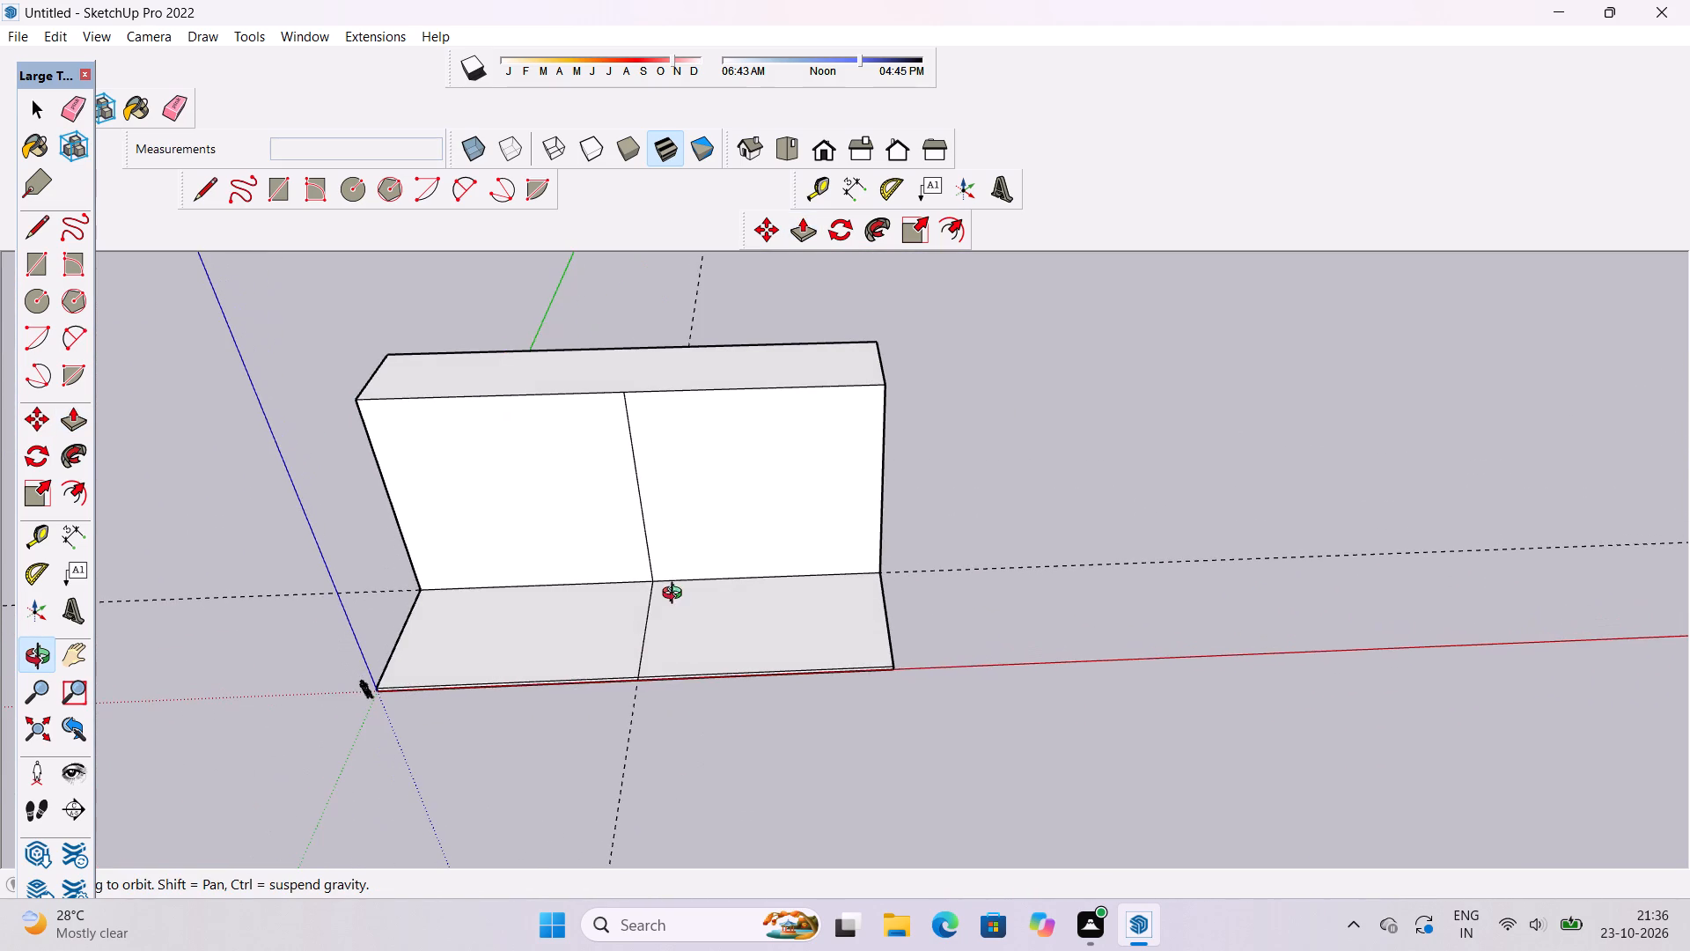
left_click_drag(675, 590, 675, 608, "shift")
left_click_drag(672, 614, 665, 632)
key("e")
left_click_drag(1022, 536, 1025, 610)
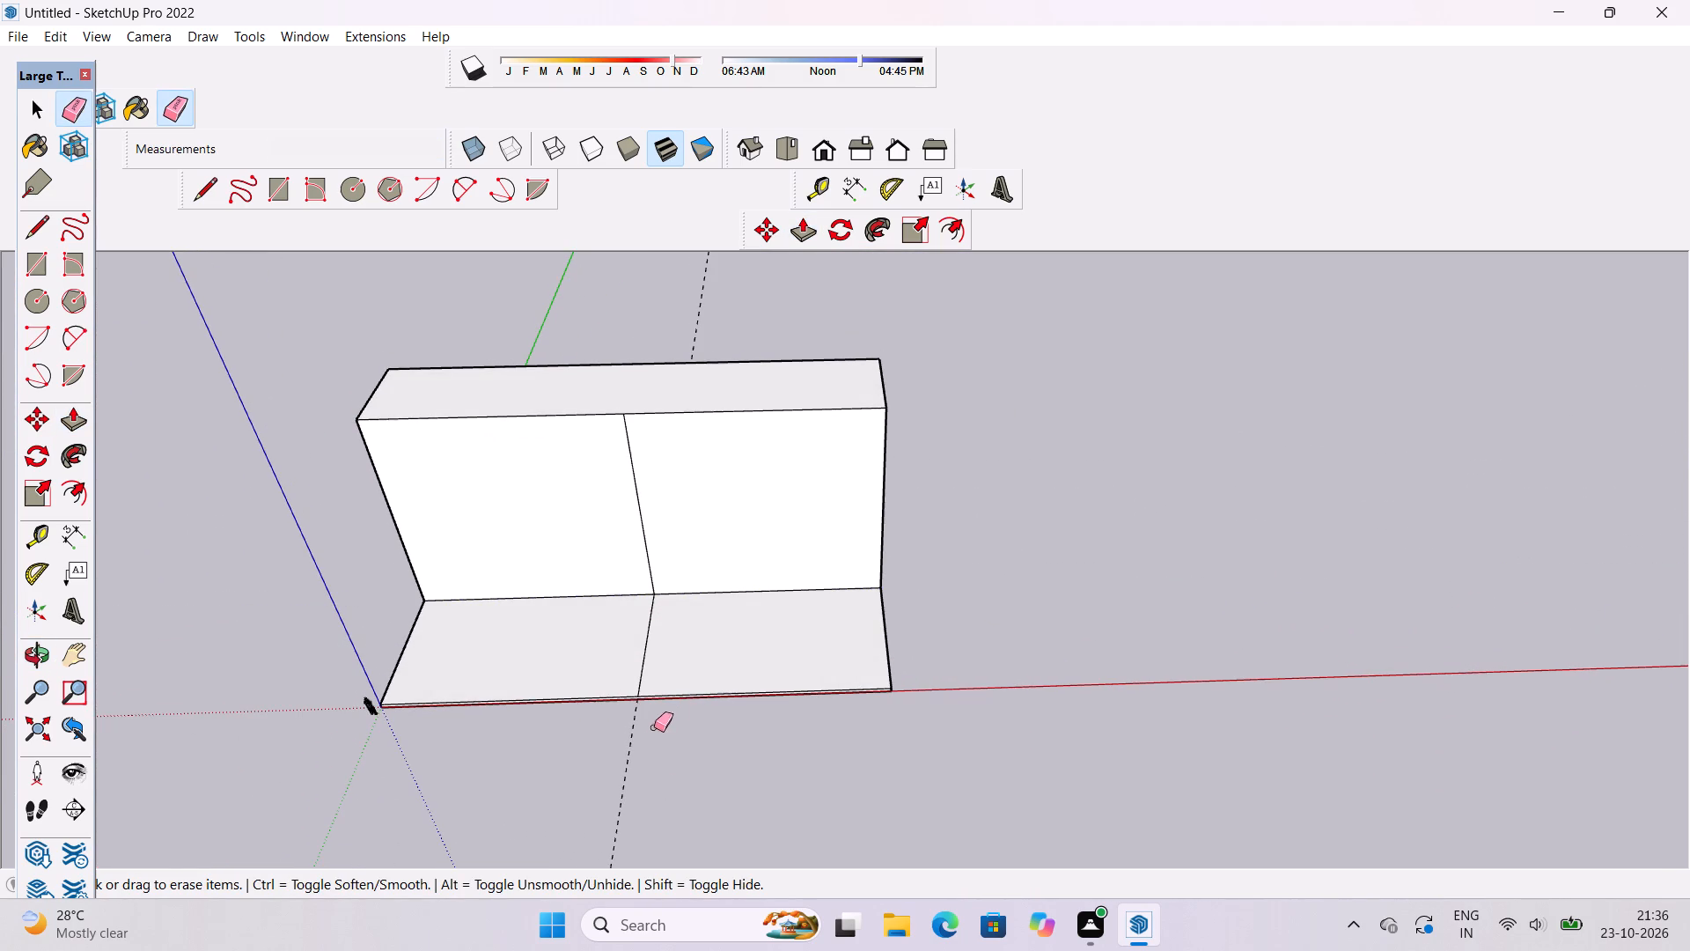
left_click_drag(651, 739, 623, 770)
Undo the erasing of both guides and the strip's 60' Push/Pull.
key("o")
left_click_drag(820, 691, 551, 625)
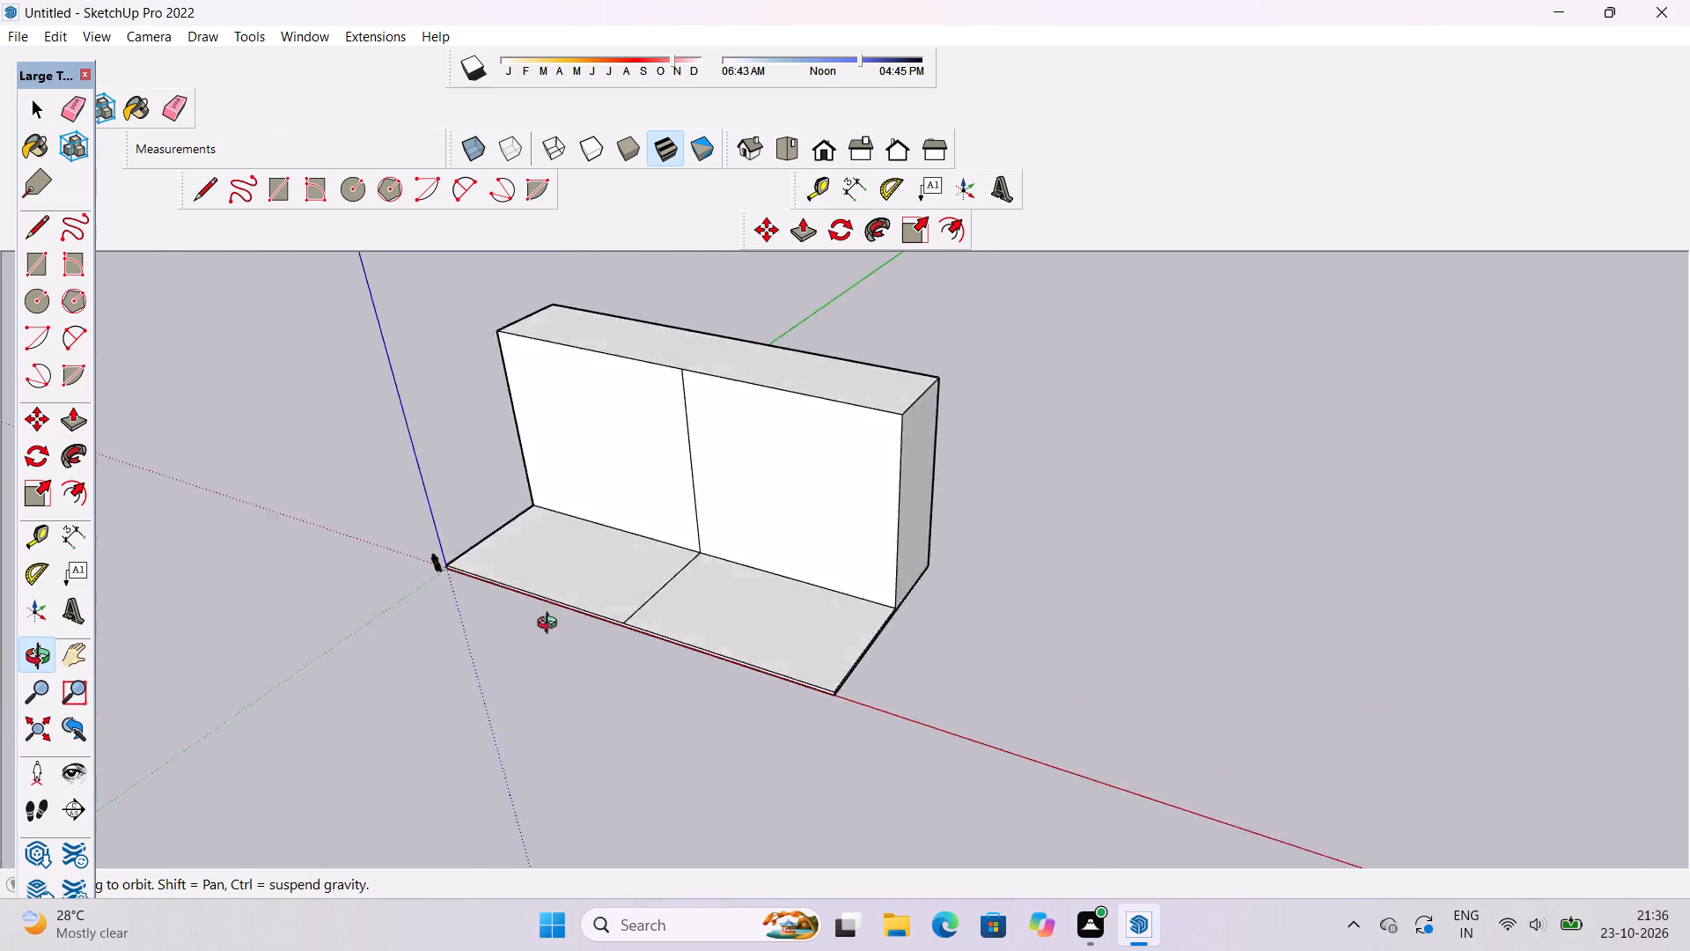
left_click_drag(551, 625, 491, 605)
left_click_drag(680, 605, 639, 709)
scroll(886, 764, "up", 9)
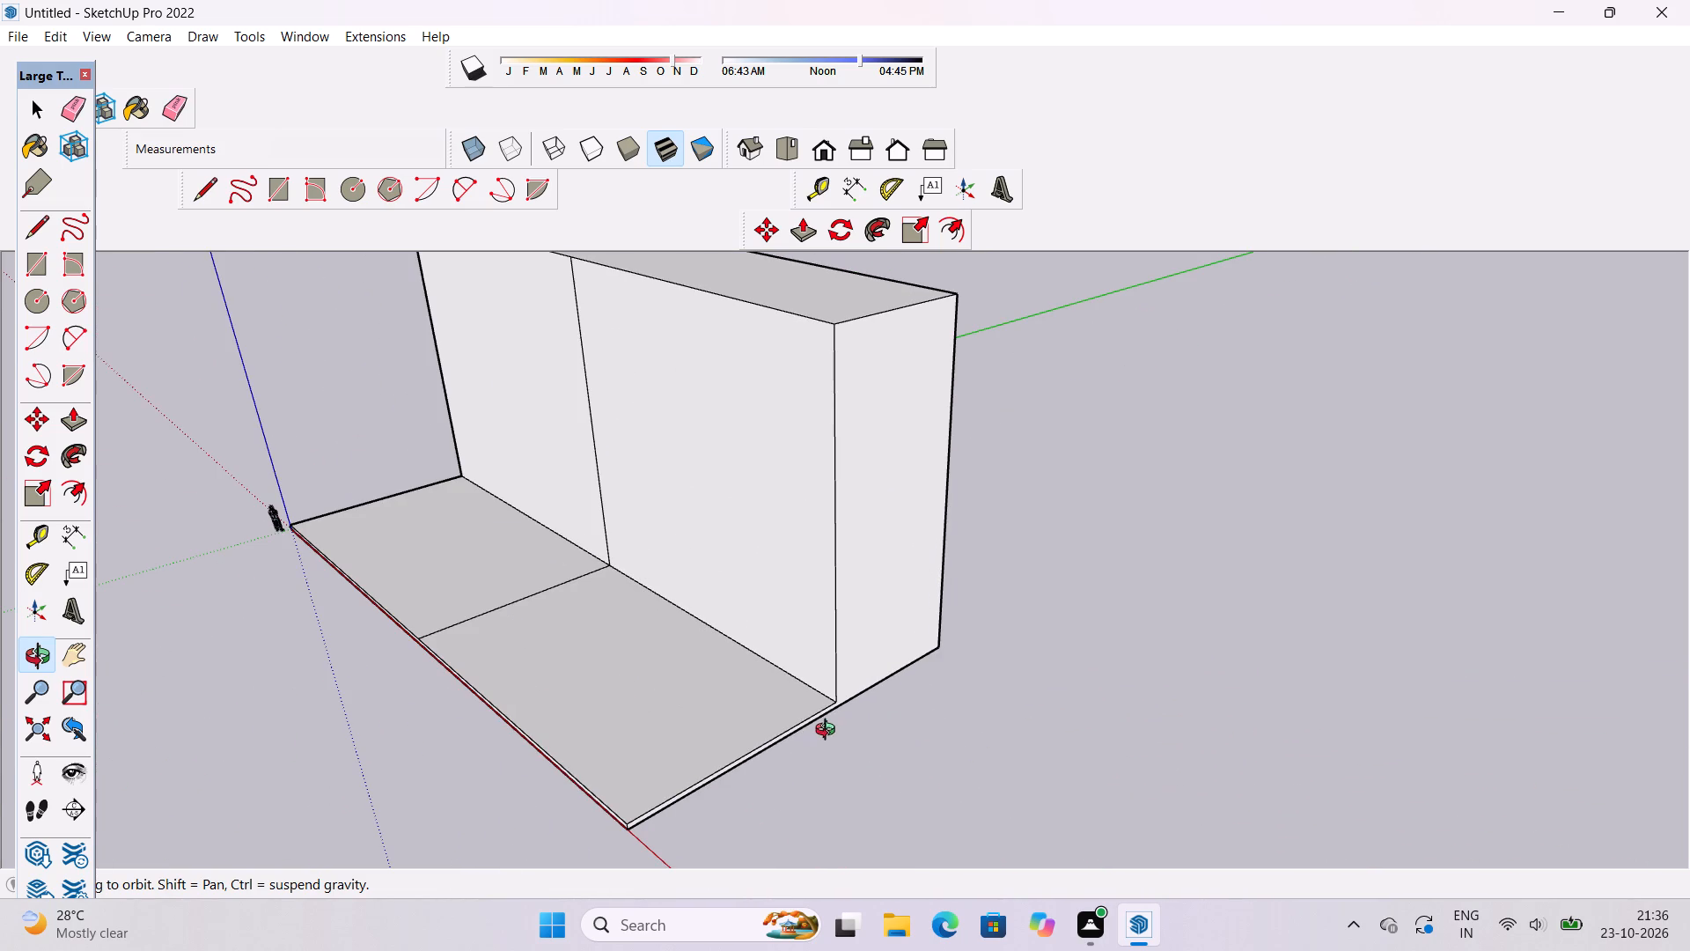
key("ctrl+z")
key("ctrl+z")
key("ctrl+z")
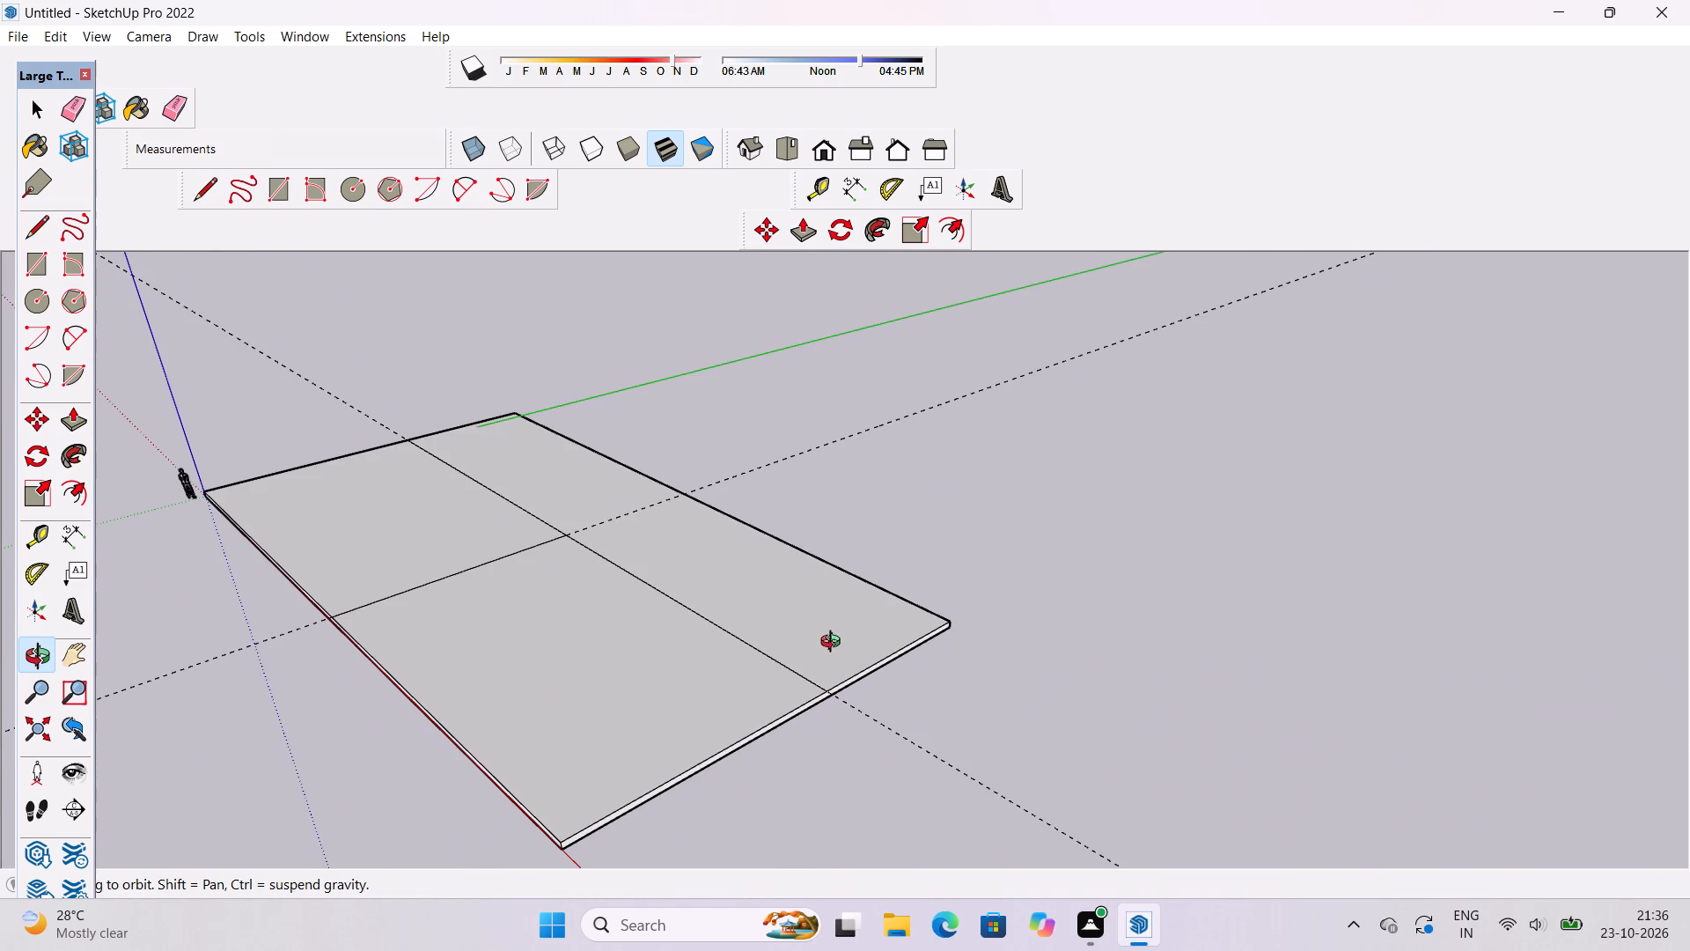
Push/Pull the slab's undivided long strip upward by 60' again.
key("space")
left_click(834, 644)
key("p")
left_click(834, 644)
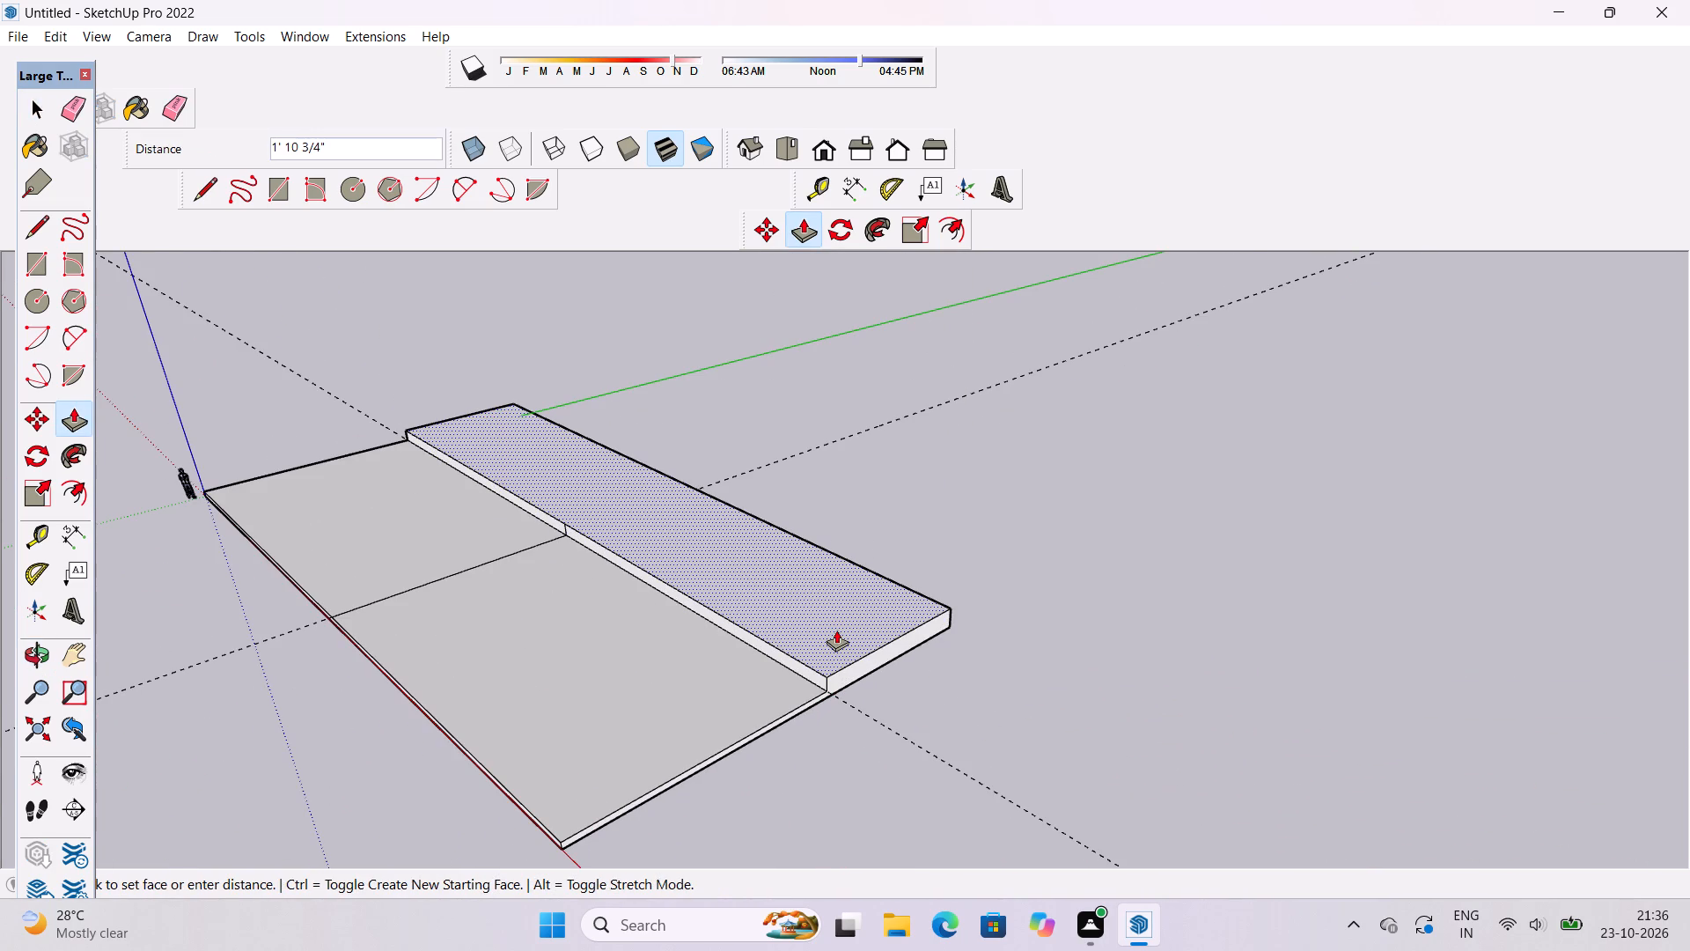
type("60'")
key("Return")
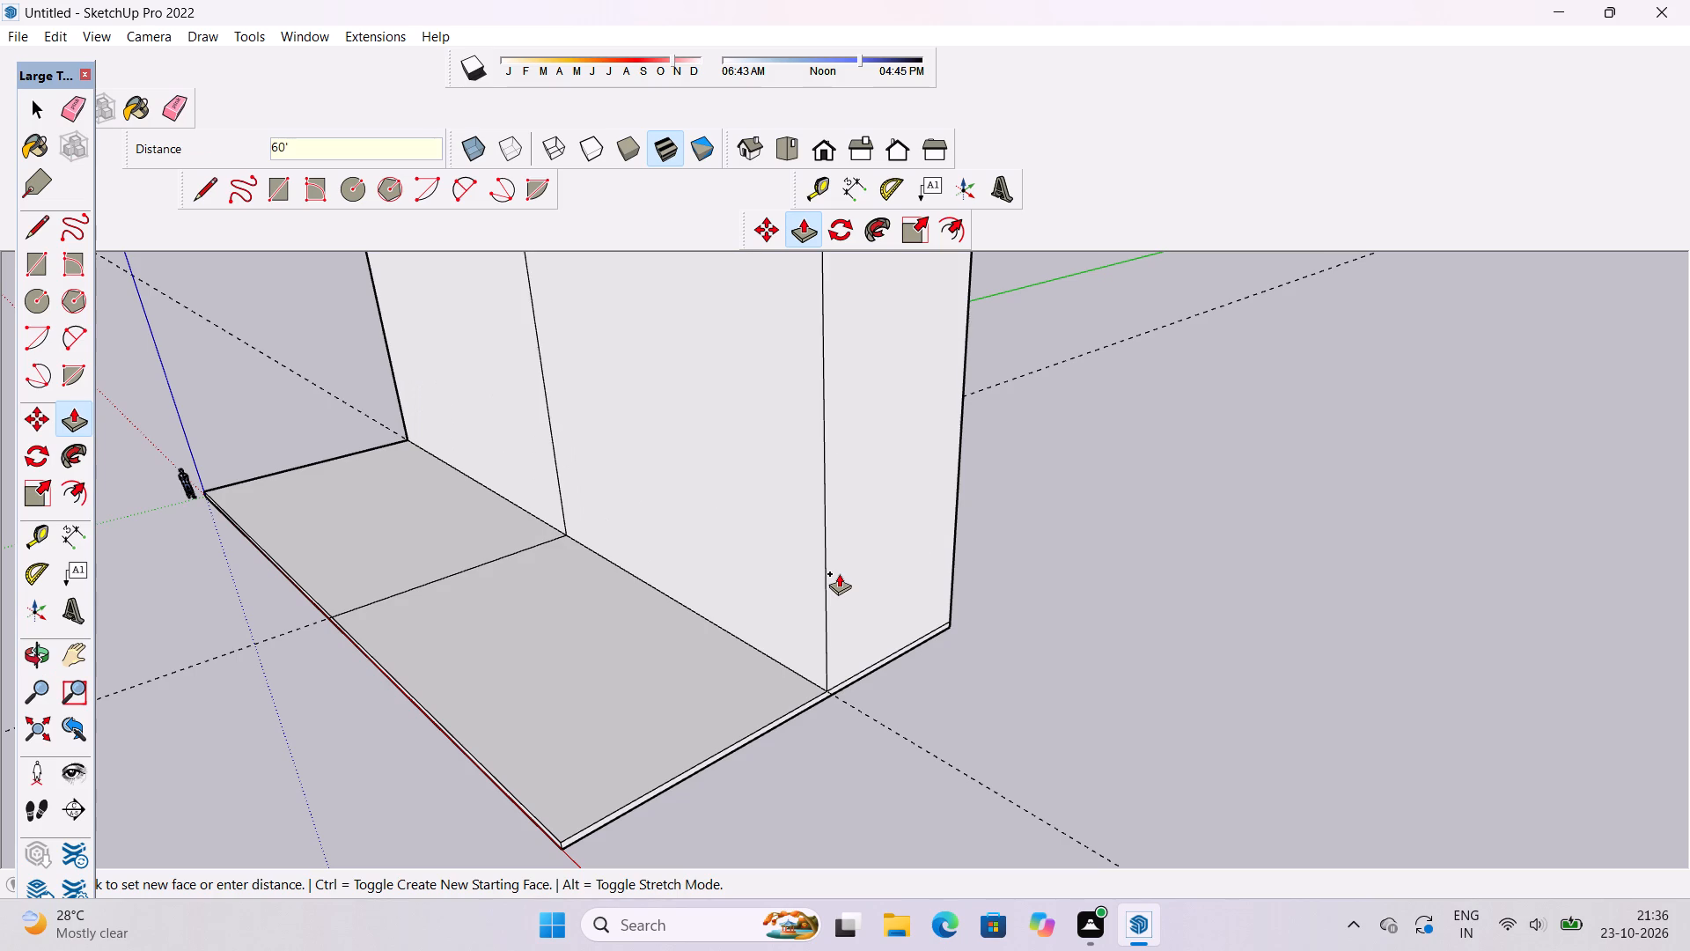
Erase both dashed guides that extend past the slab beside the raised block.
key("e")
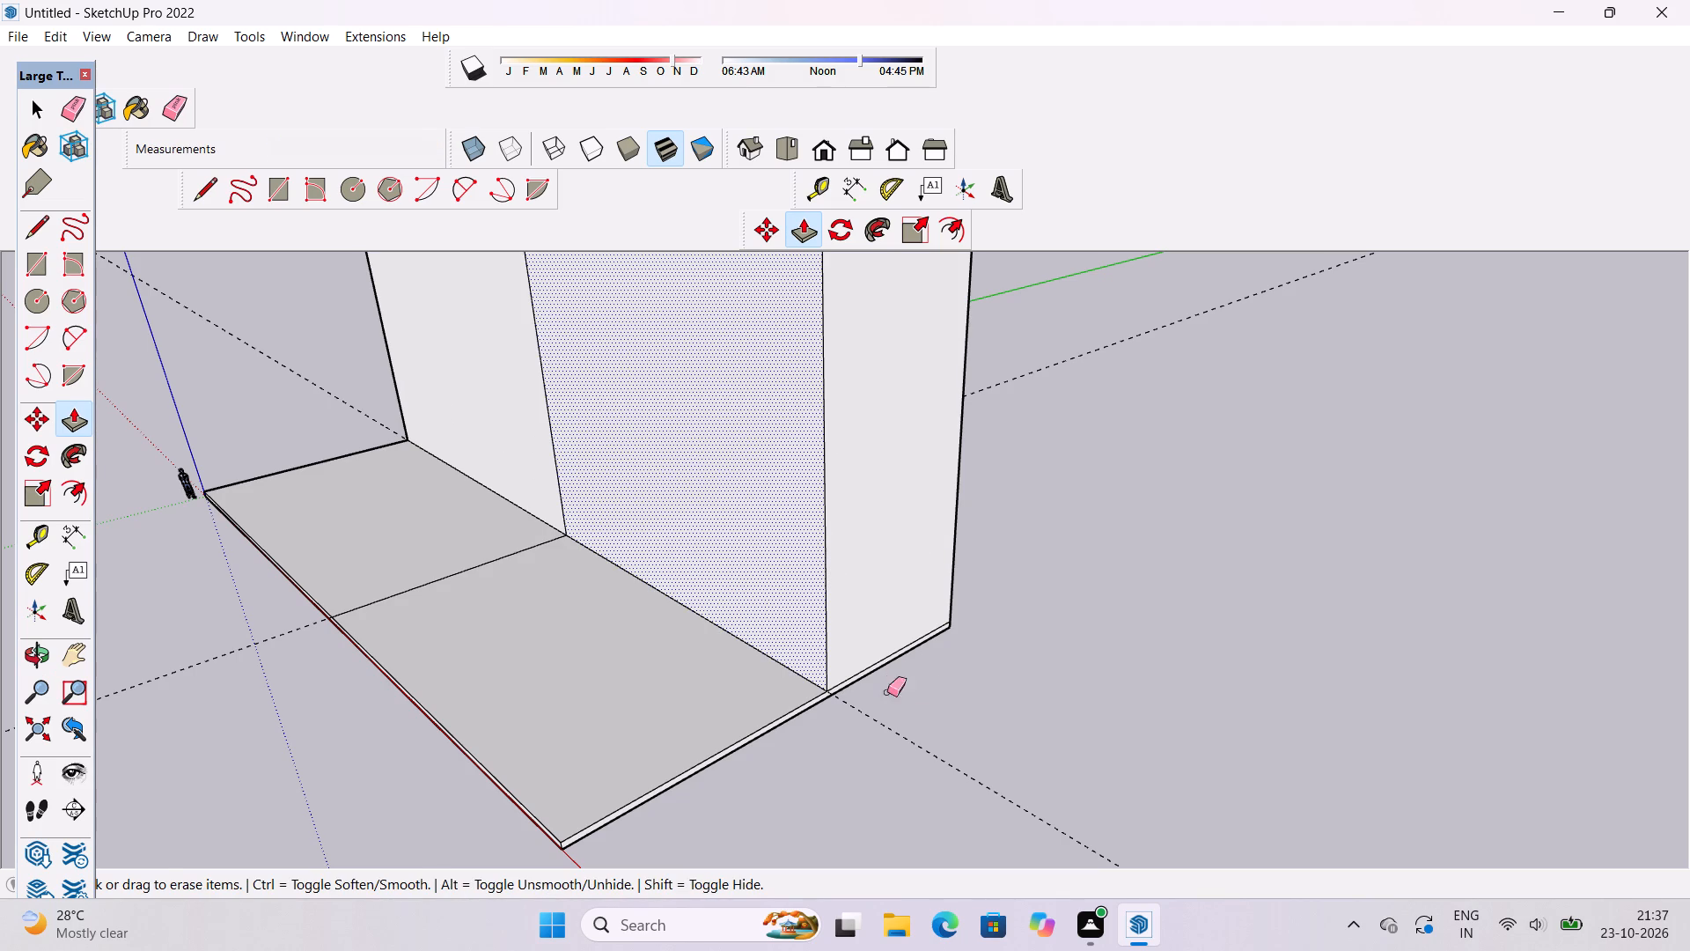
left_click_drag(931, 710, 911, 756)
left_click(994, 380)
left_click_drag(984, 586, 969, 636)
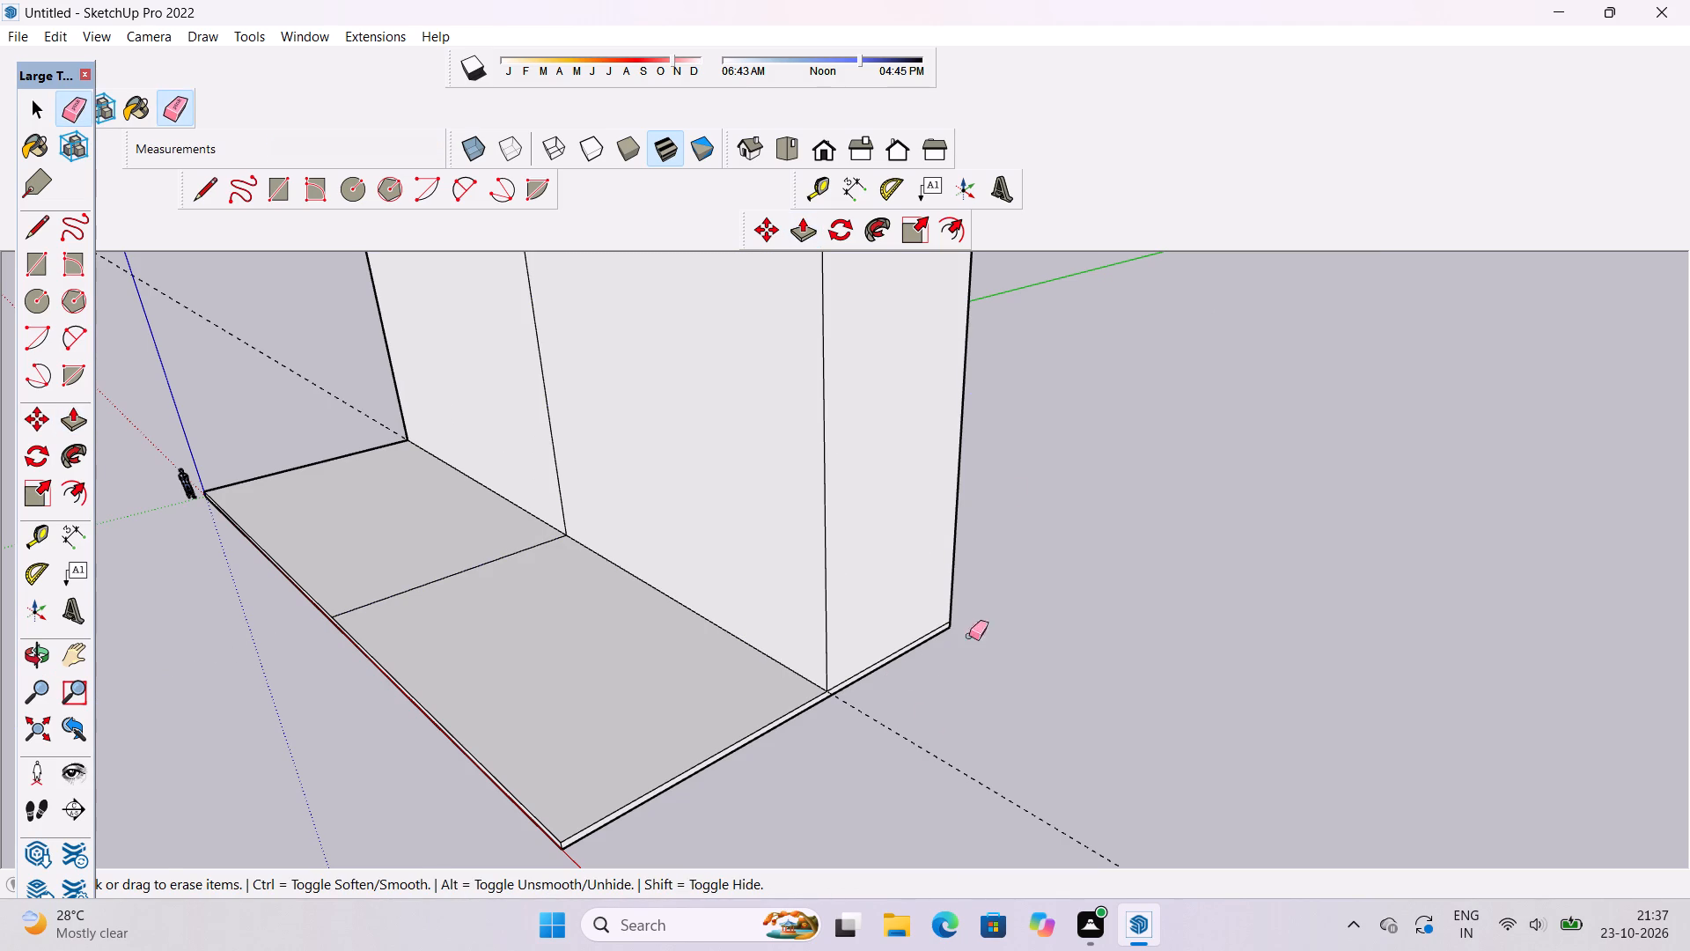
left_click_drag(969, 636, 921, 728)
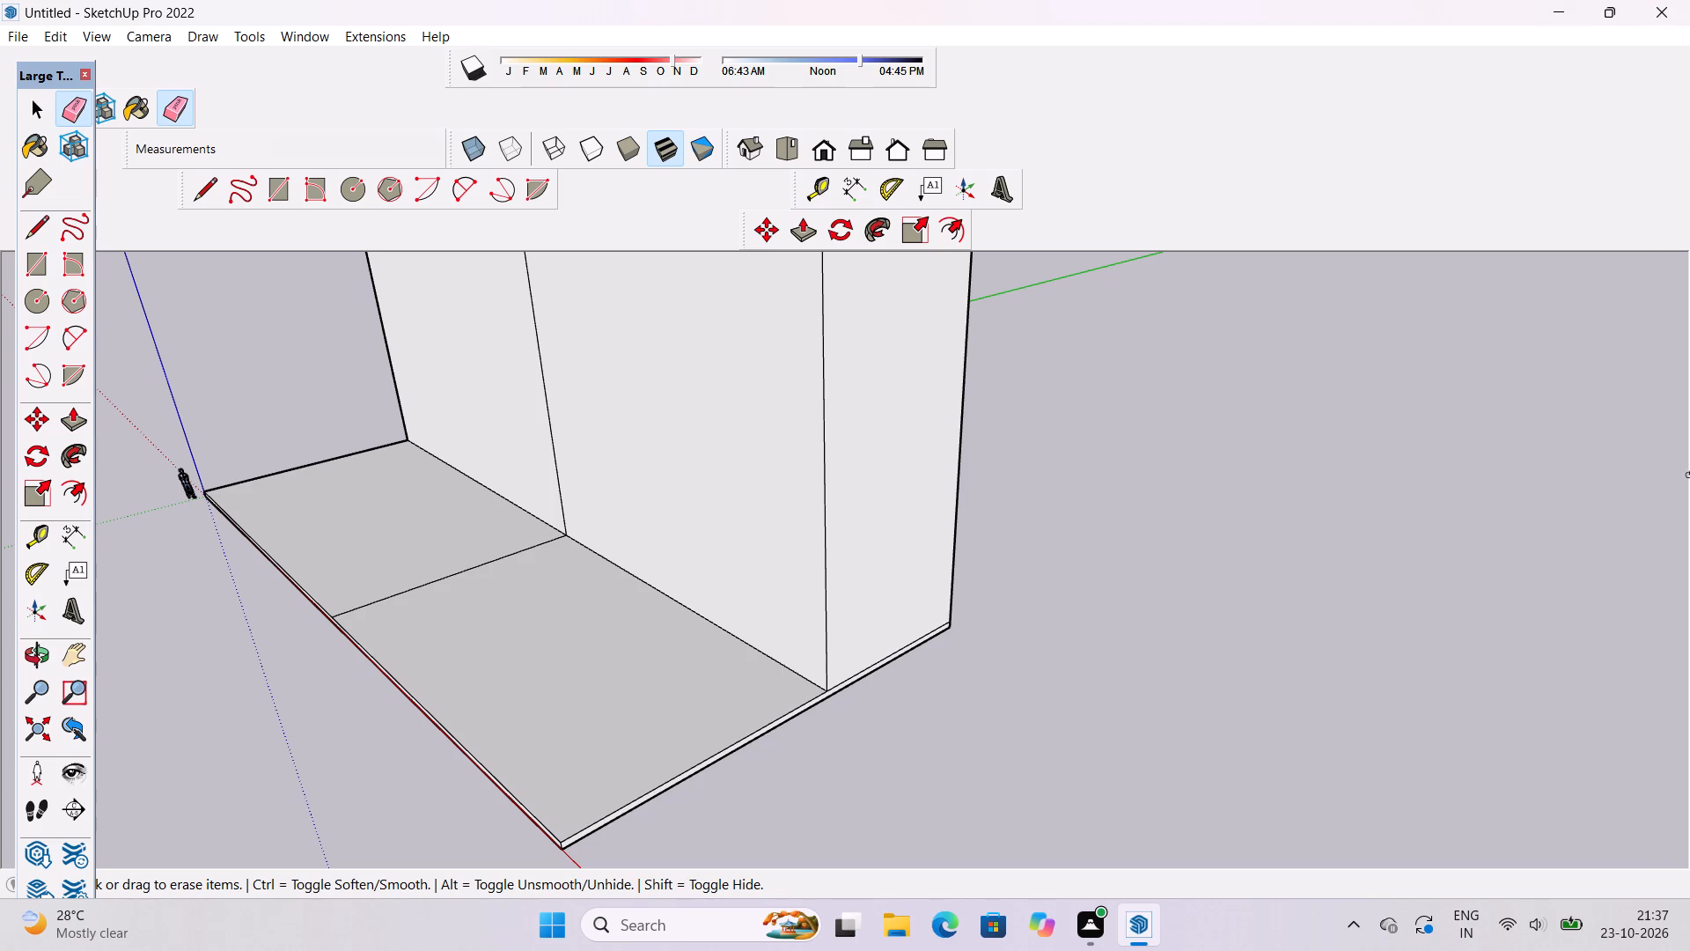
Examine the raised block and the two lower panels from the front, from above and from the end.
left_click(26, 661)
scroll(825, 534, "down", 6)
left_click_drag(509, 623, 994, 549)
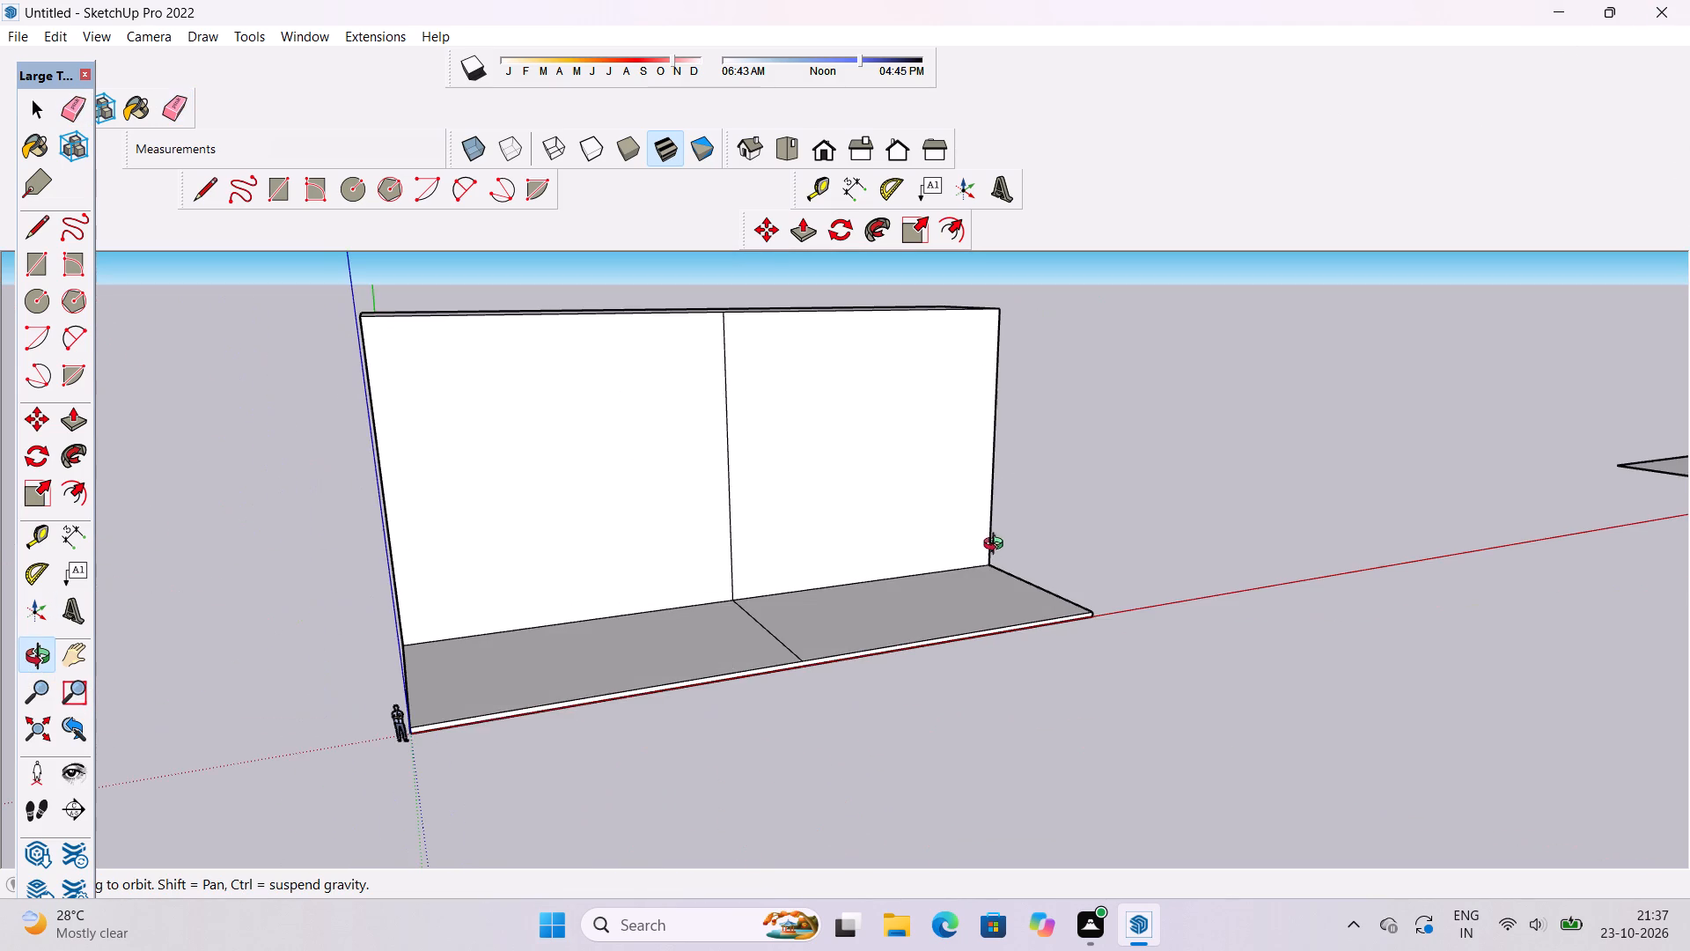
scroll(901, 507, "up", 1)
scroll(869, 549, "down", 3)
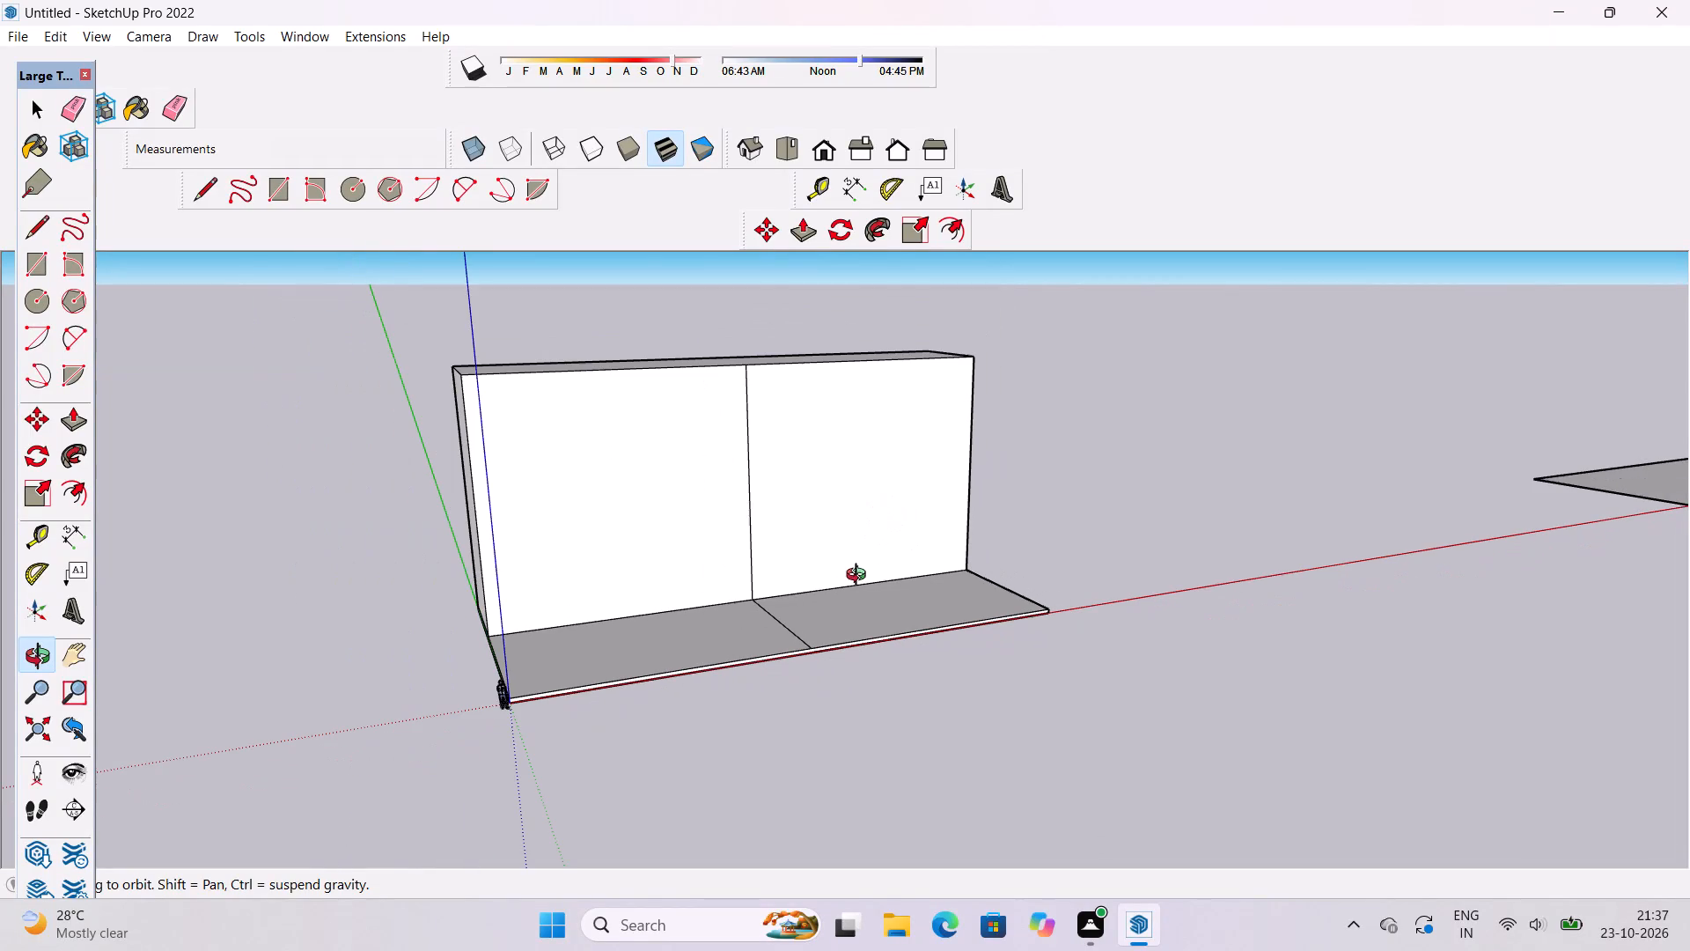
left_click_drag(835, 638, 826, 735)
left_click_drag(876, 692, 853, 741, "shift")
left_click_drag(983, 698, 834, 711)
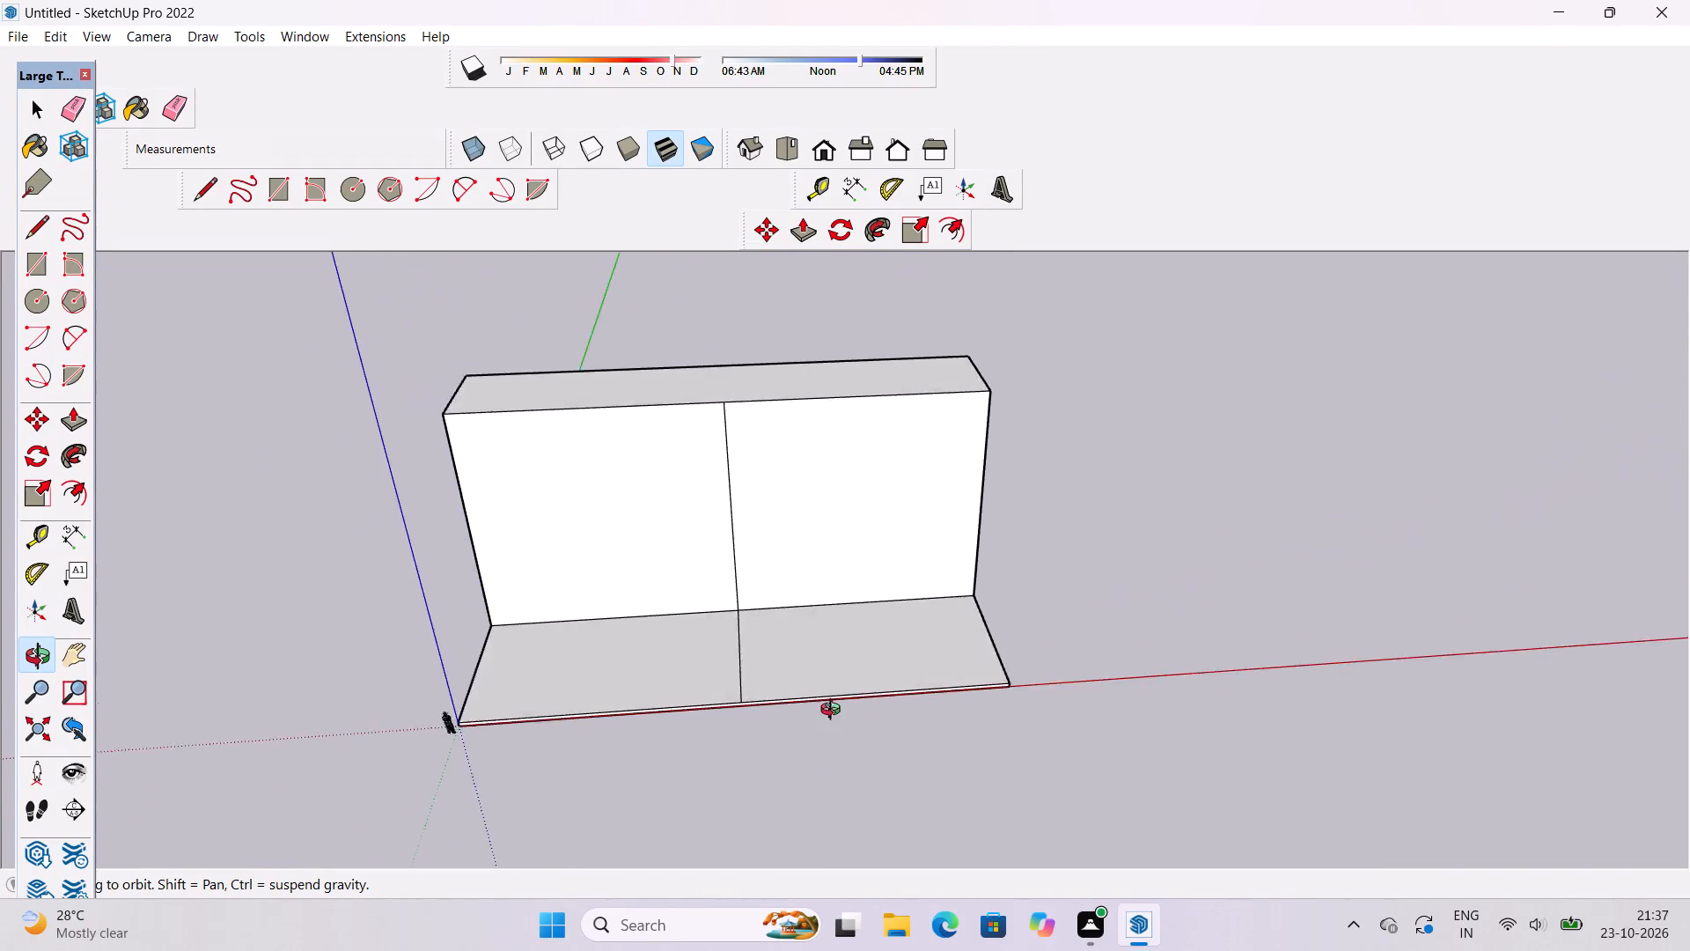
left_click_drag(834, 711, 728, 722)
left_click_drag(866, 618, 782, 766, "shift")
left_click_drag(890, 796, 682, 756)
scroll(839, 758, "up", 11)
left_click_drag(837, 842, 840, 772, "shift")
left_click_drag(843, 780, 818, 595)
scroll(816, 593, "down", 6)
left_click_drag(805, 622, 854, 751)
scroll(854, 752, "down", 6)
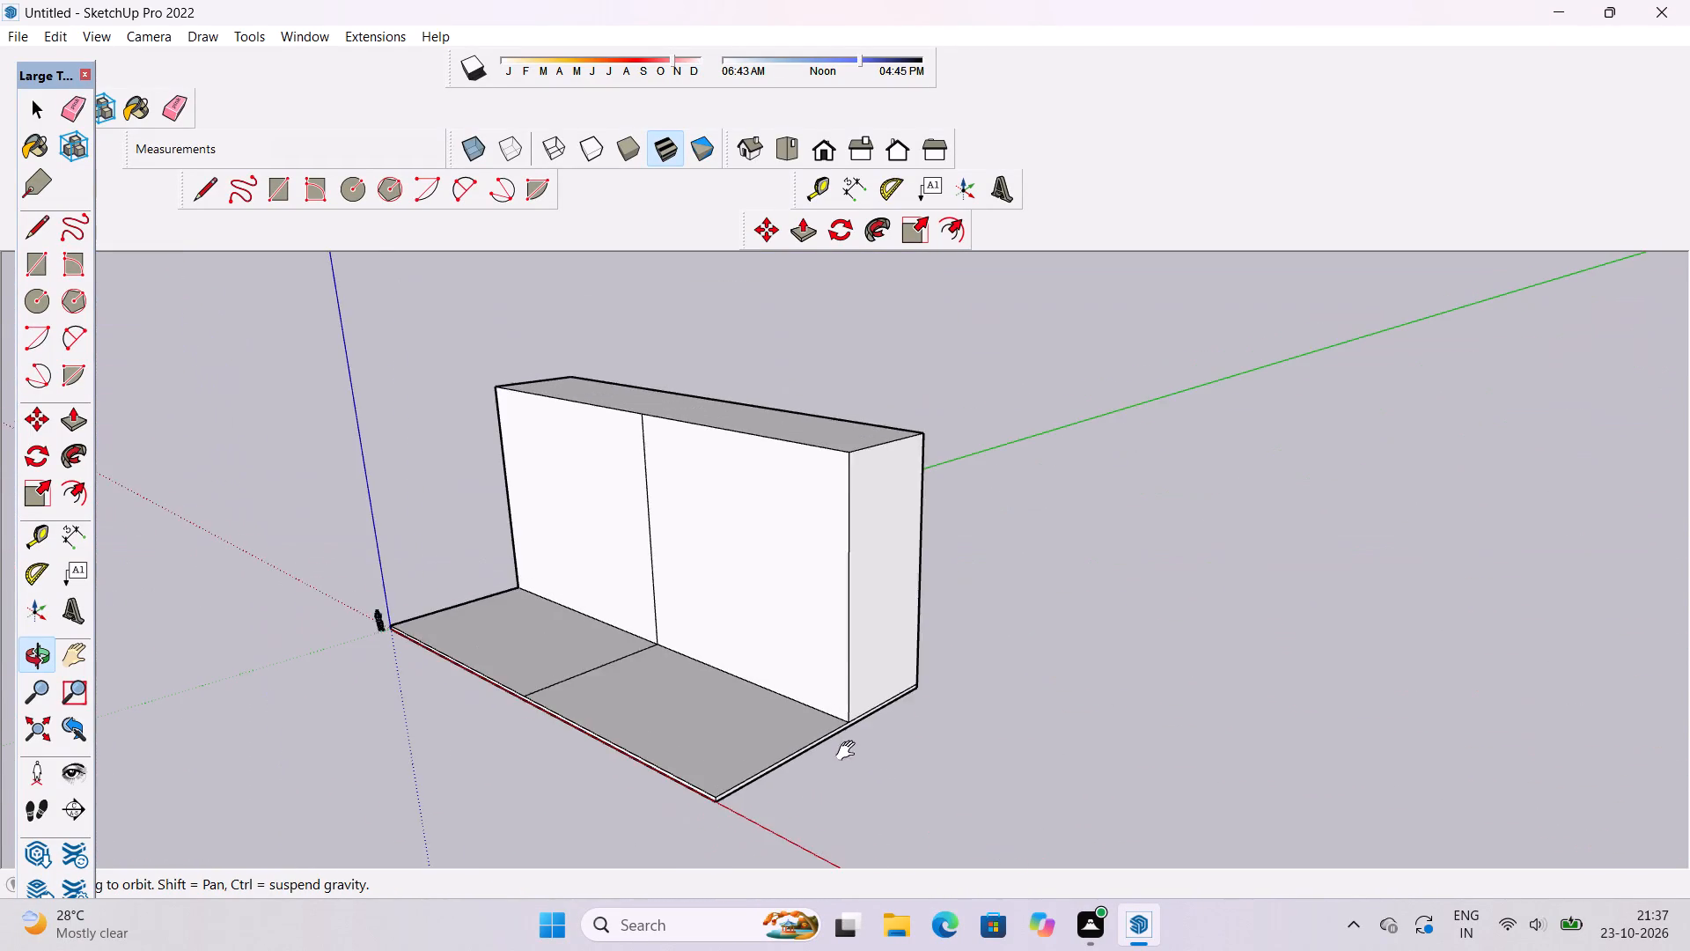
left_click_drag(829, 725, 805, 674, "shift")
left_click_drag(805, 673, 931, 782)
left_click_drag(776, 781, 664, 743)
Push/Pull the slab's thin end face farthest from the origin outward along the red axis by 15'.
scroll(771, 711, "up", 8, "shift")
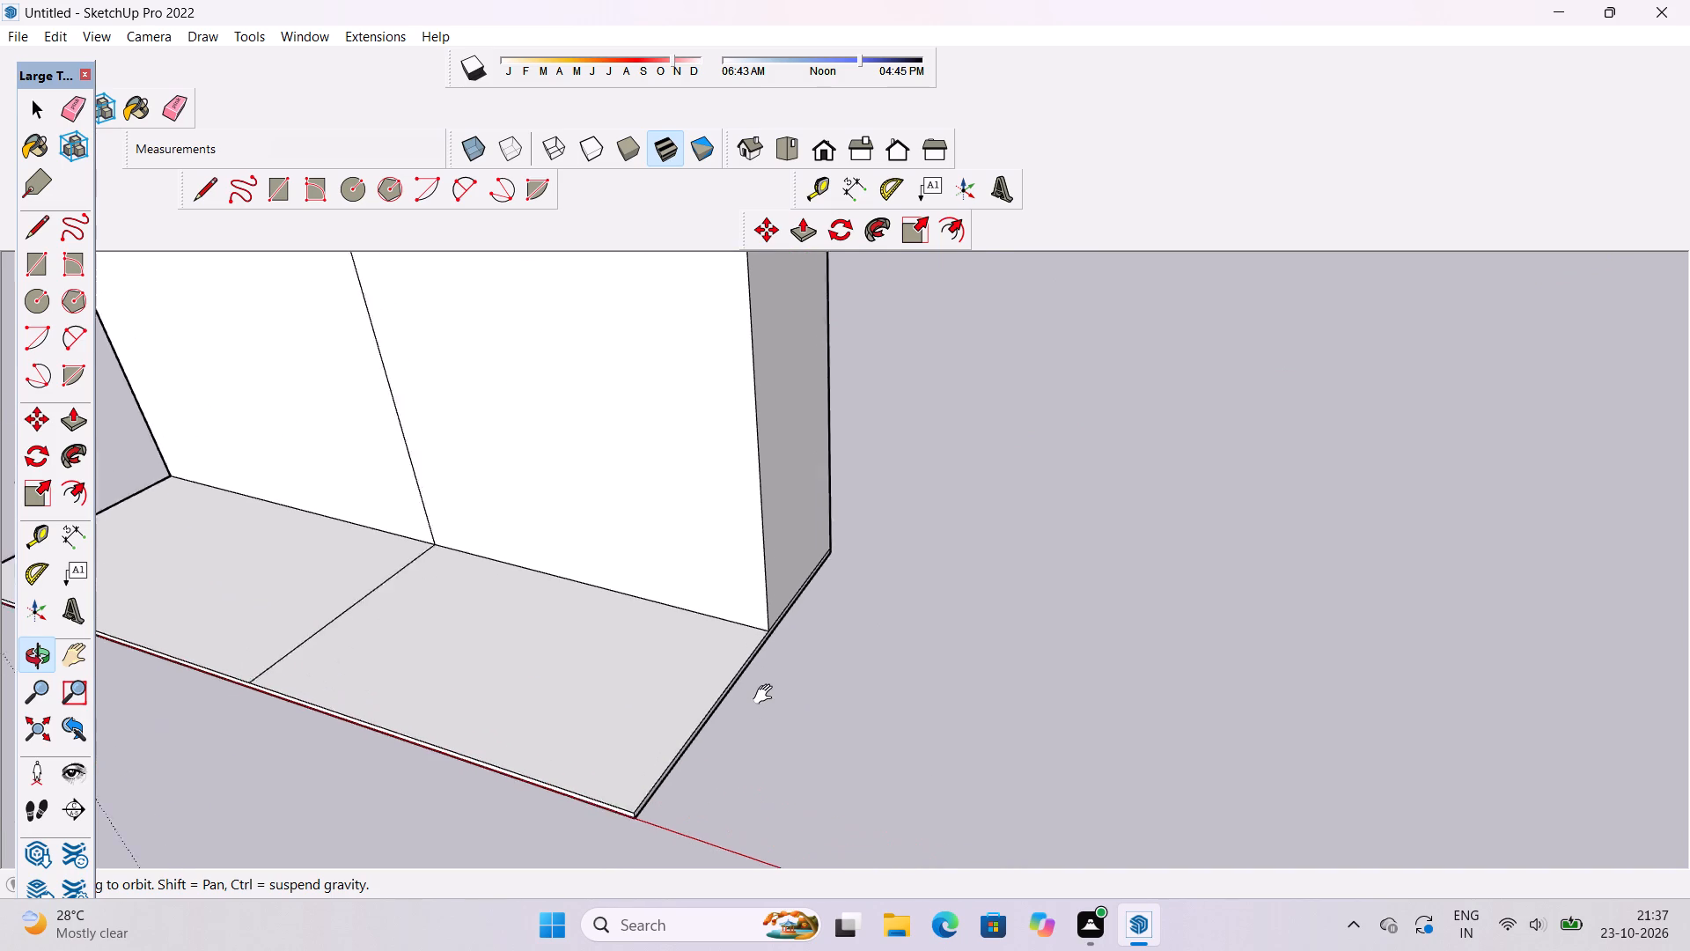
scroll(767, 695, "up", 2, "shift")
key("p")
scroll(679, 596, "down", 4)
scroll(711, 725, "up", 6)
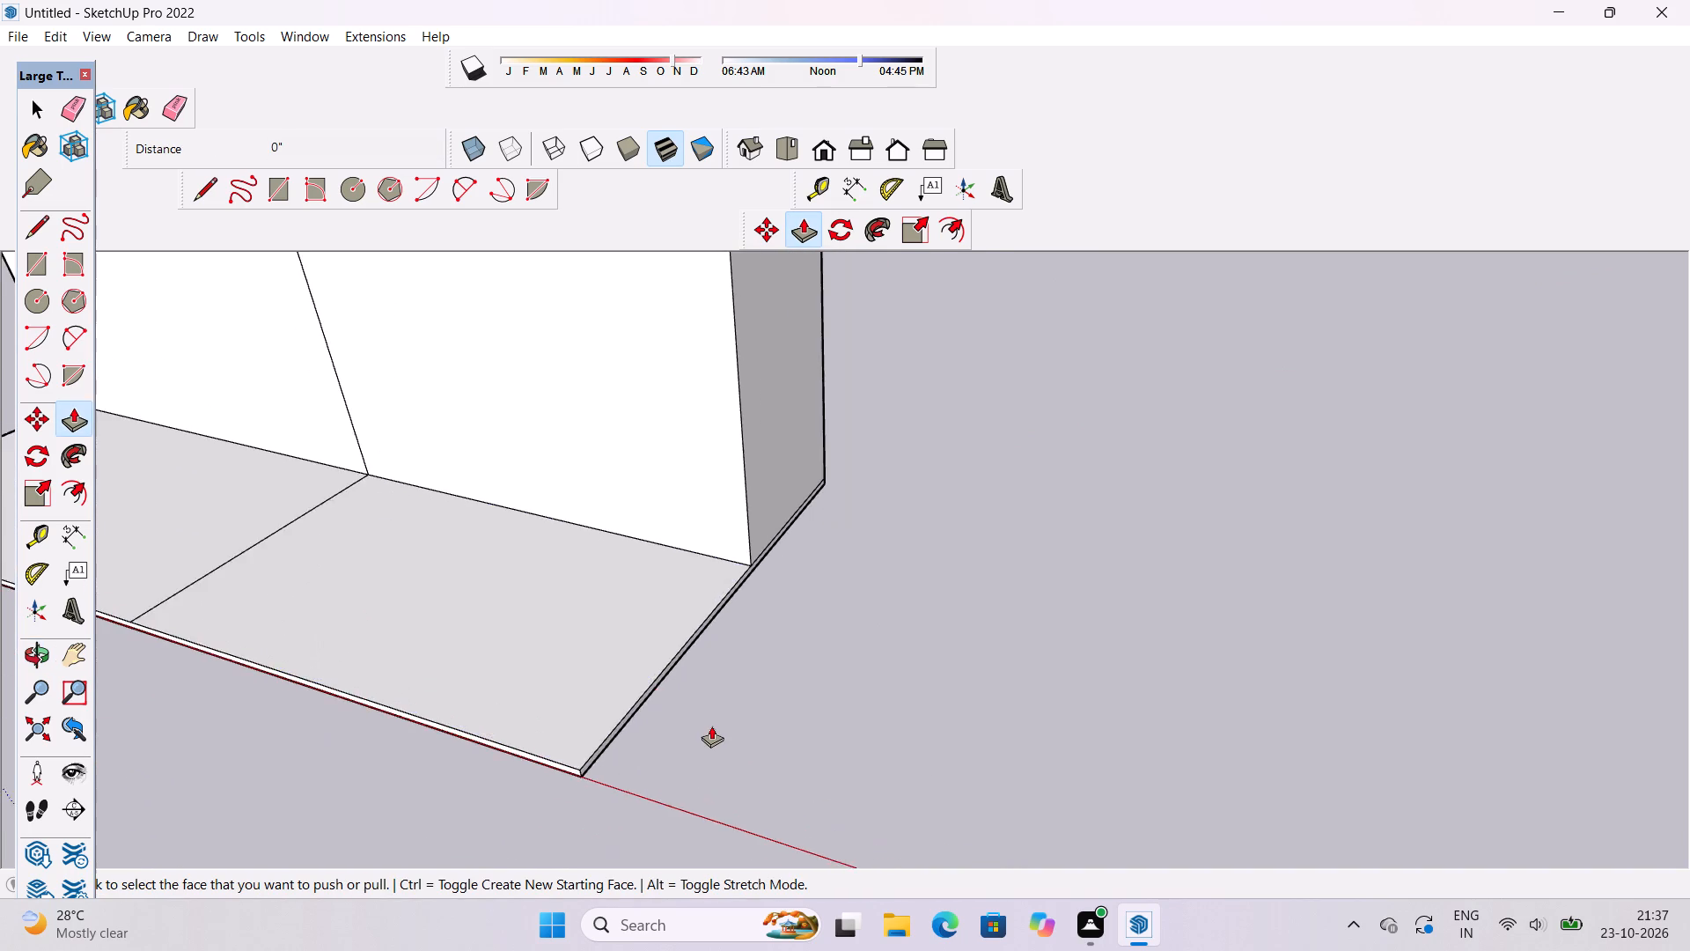
scroll(711, 726, "up", 5)
left_click(598, 652)
scroll(598, 654, "down", 5)
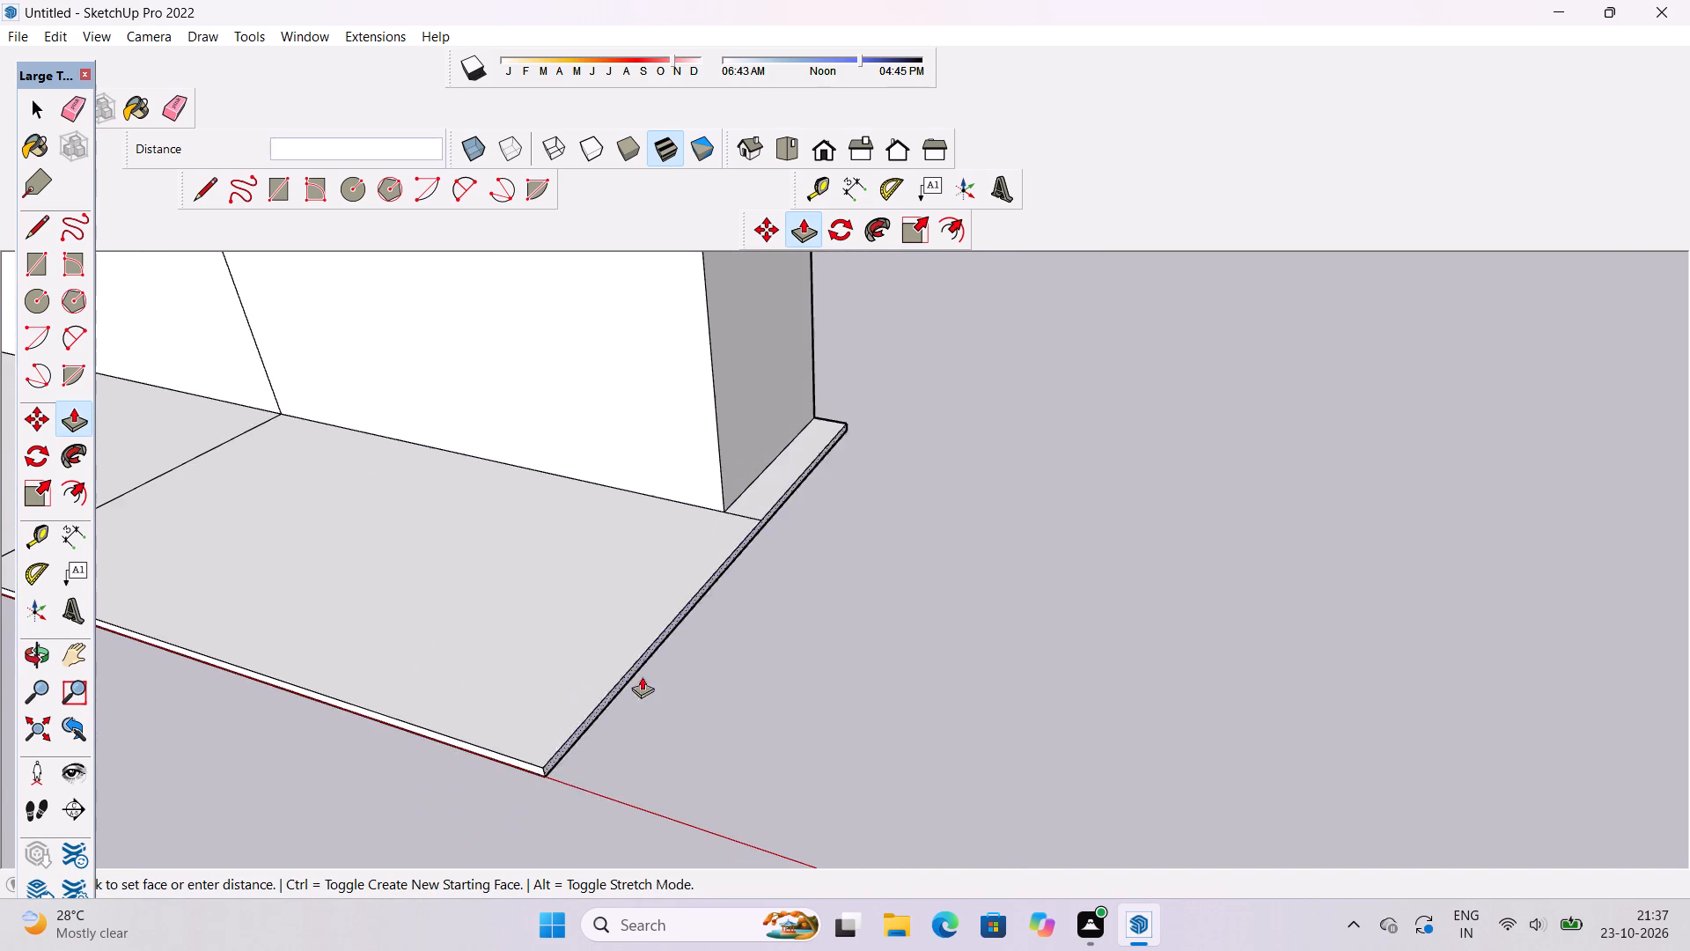
type("15")
key("apostrophe")
key("Return")
scroll(669, 710, "down", 6)
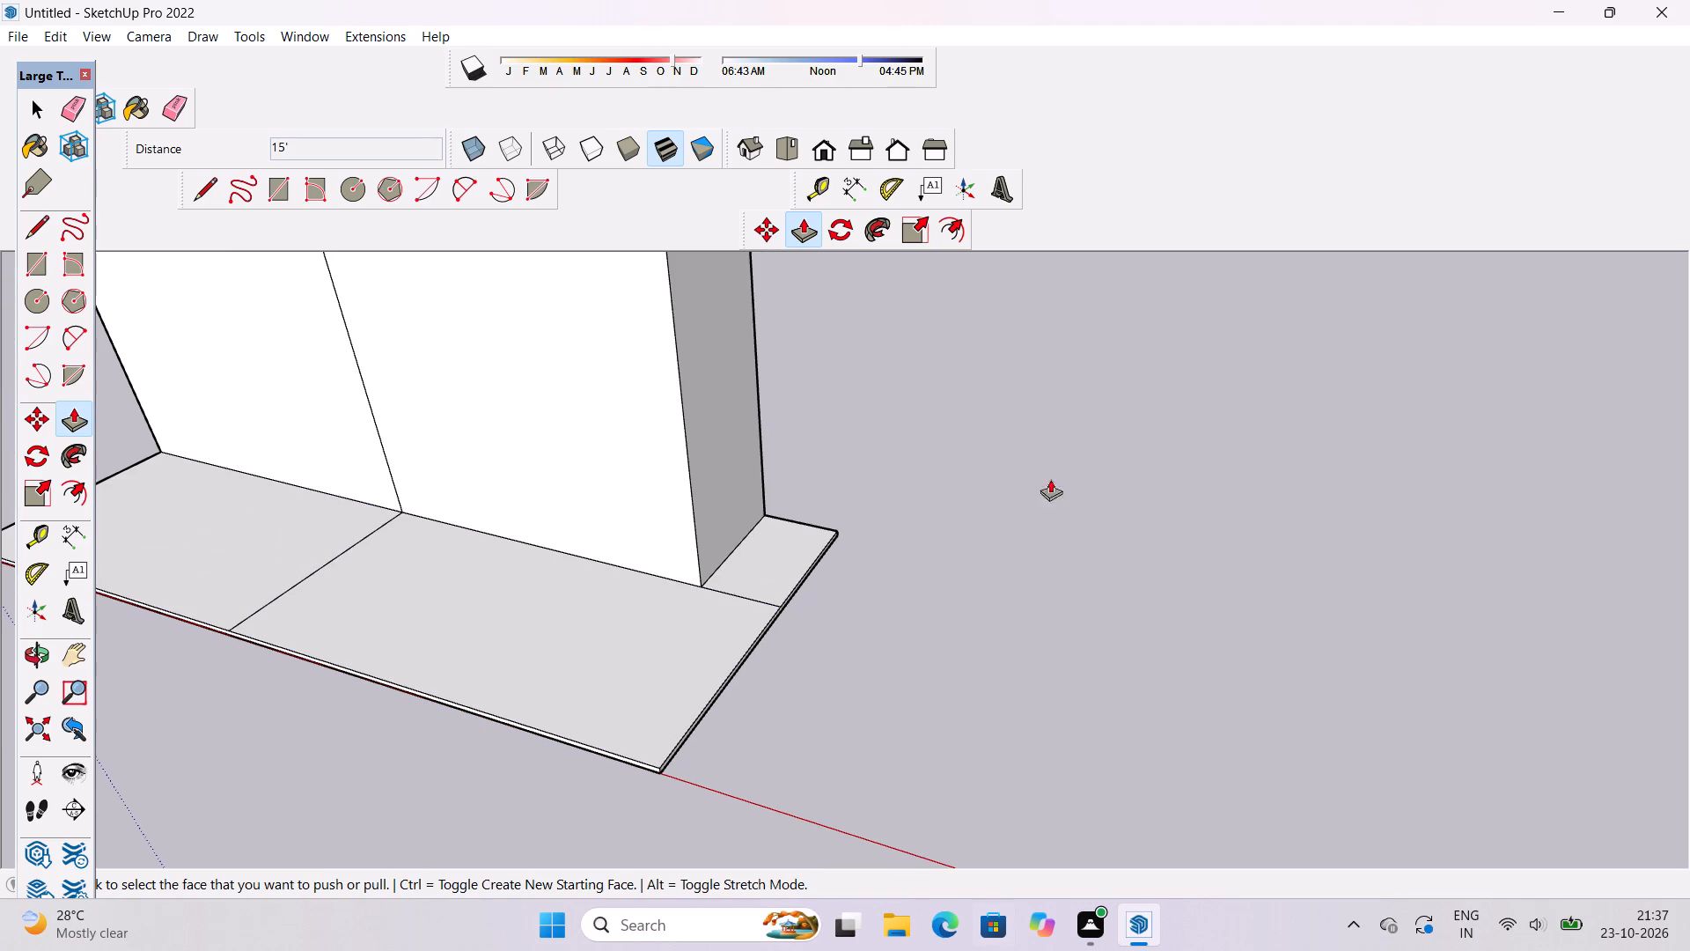
Push/Pull the tall block's end face outward 15', flush with the end of the extended slab.
left_click(723, 506)
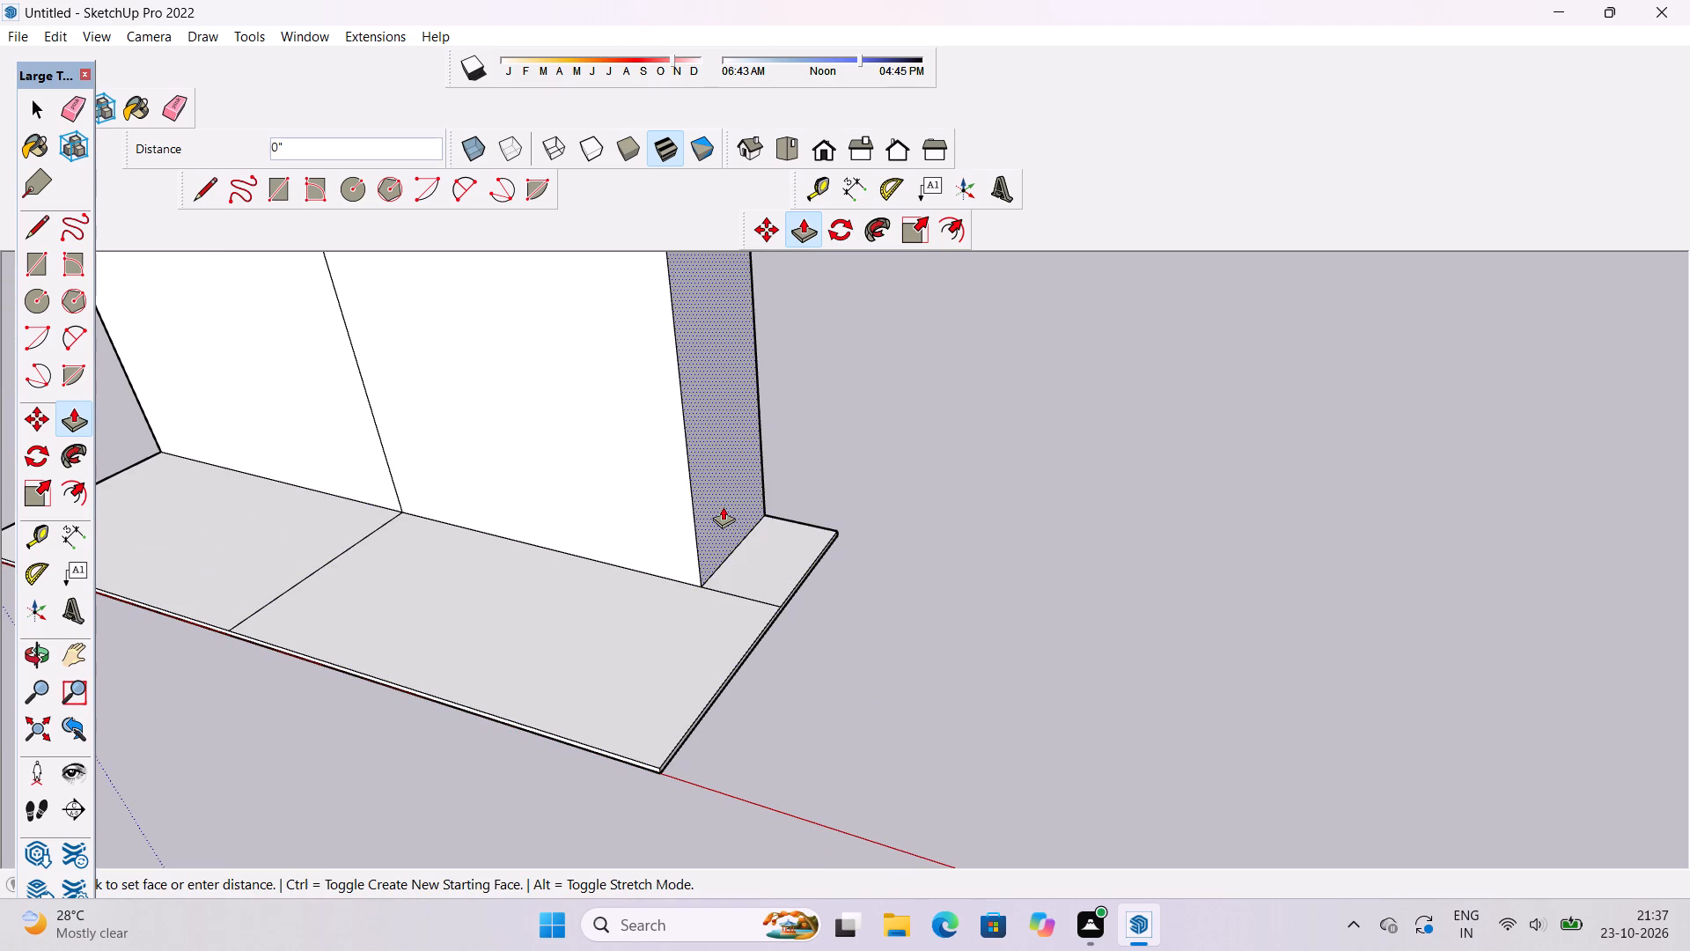
left_click(778, 620)
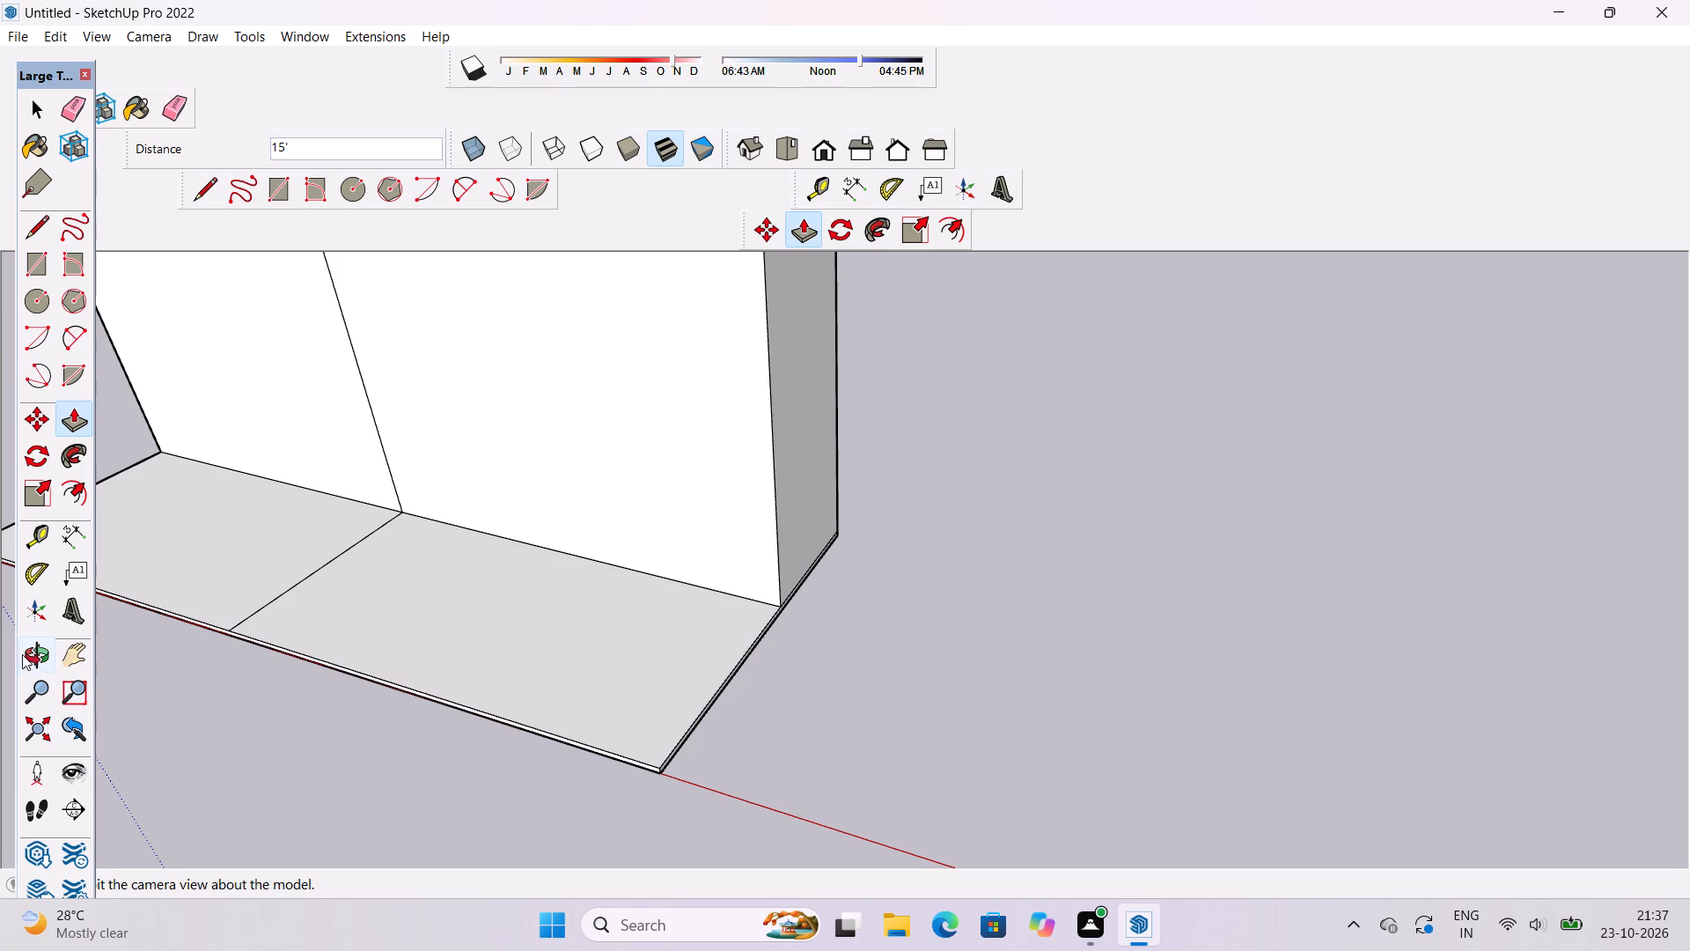
Examine the lengthened block and its lower panels, with the separate flat rectangle along the red axis, from low and high angles.
left_click(31, 649)
scroll(915, 804, "down", 14)
left_click_drag(606, 797, 828, 559)
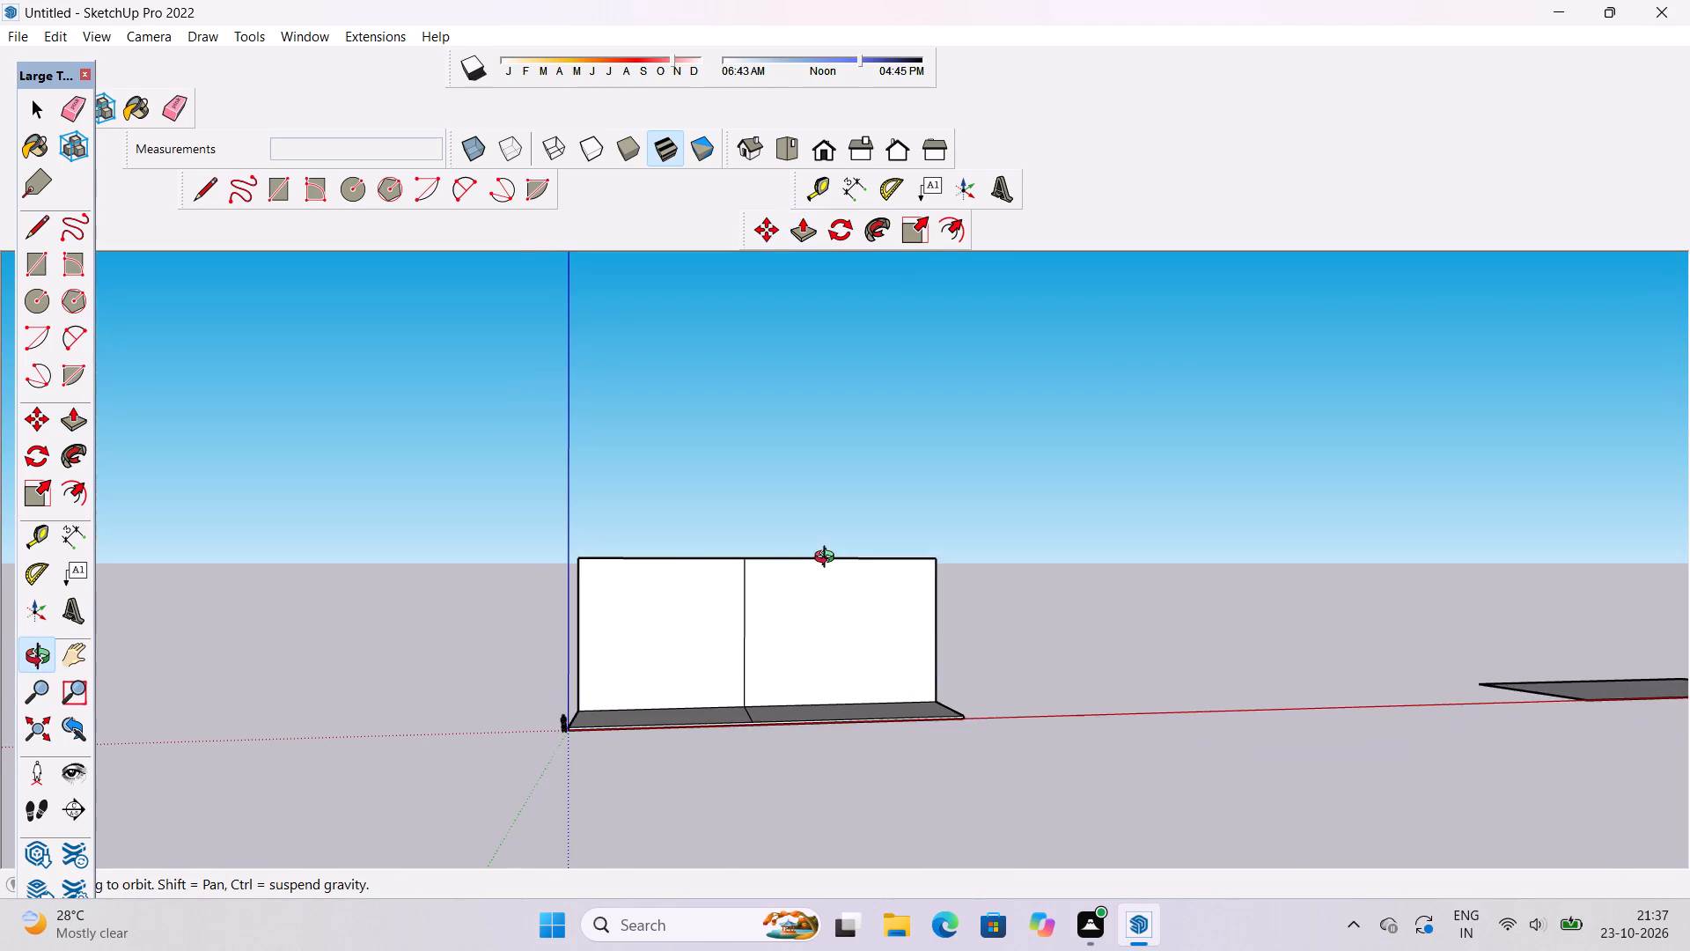
scroll(720, 545, "down", 6)
left_click_drag(812, 593, 810, 672)
scroll(772, 629, "up", 2)
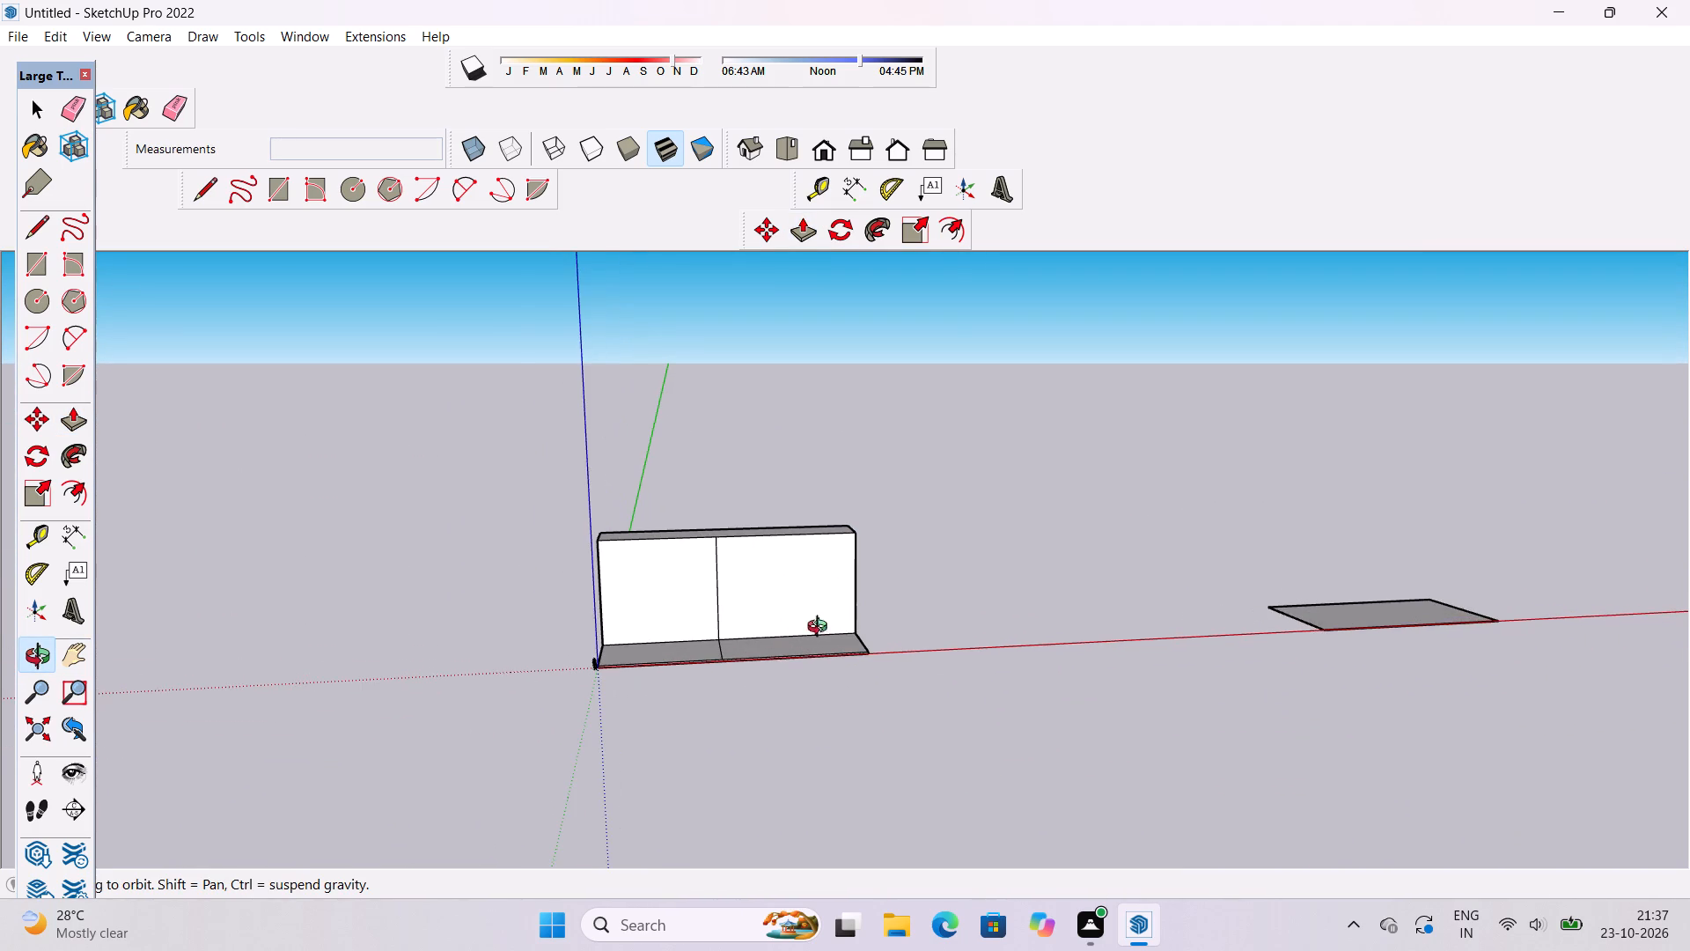
left_click_drag(858, 615, 805, 655, "shift")
left_click_drag(804, 658, 632, 732)
scroll(648, 638, "up", 3)
left_click_drag(642, 638, 627, 652, "shift")
left_click_drag(658, 678, 812, 726)
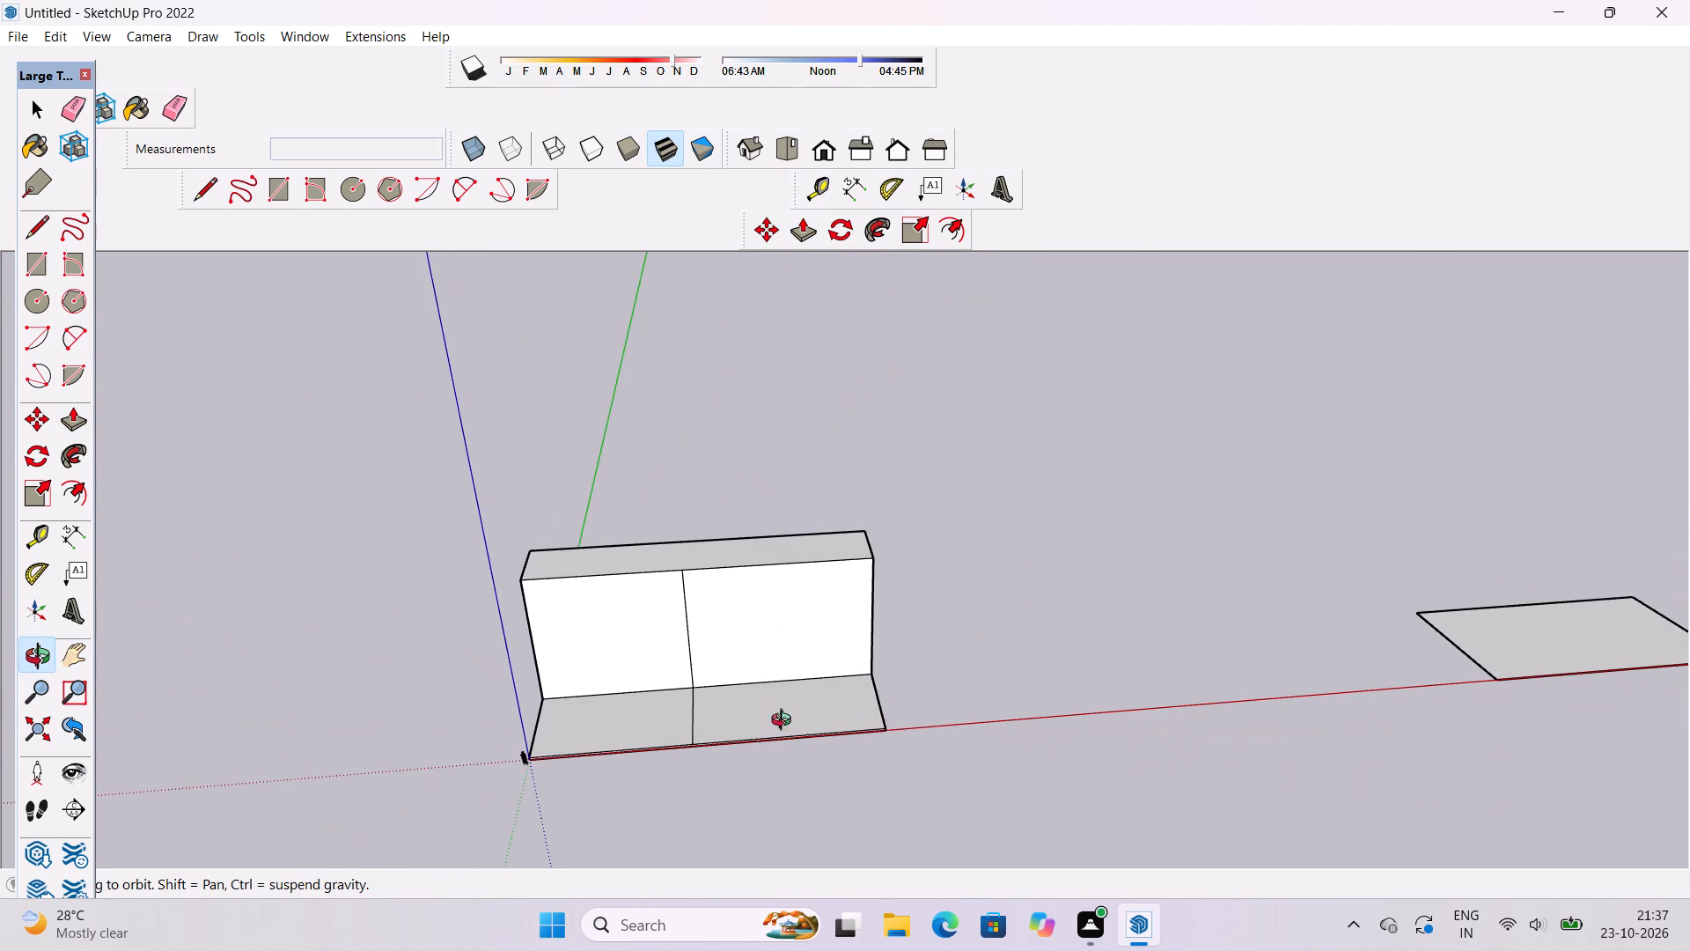
scroll(753, 725, "up", 1)
left_click_drag(746, 739, 733, 682, "shift")
left_click_drag(738, 686, 779, 752)
scroll(632, 713, "up", 4)
left_click_drag(696, 697, 679, 716)
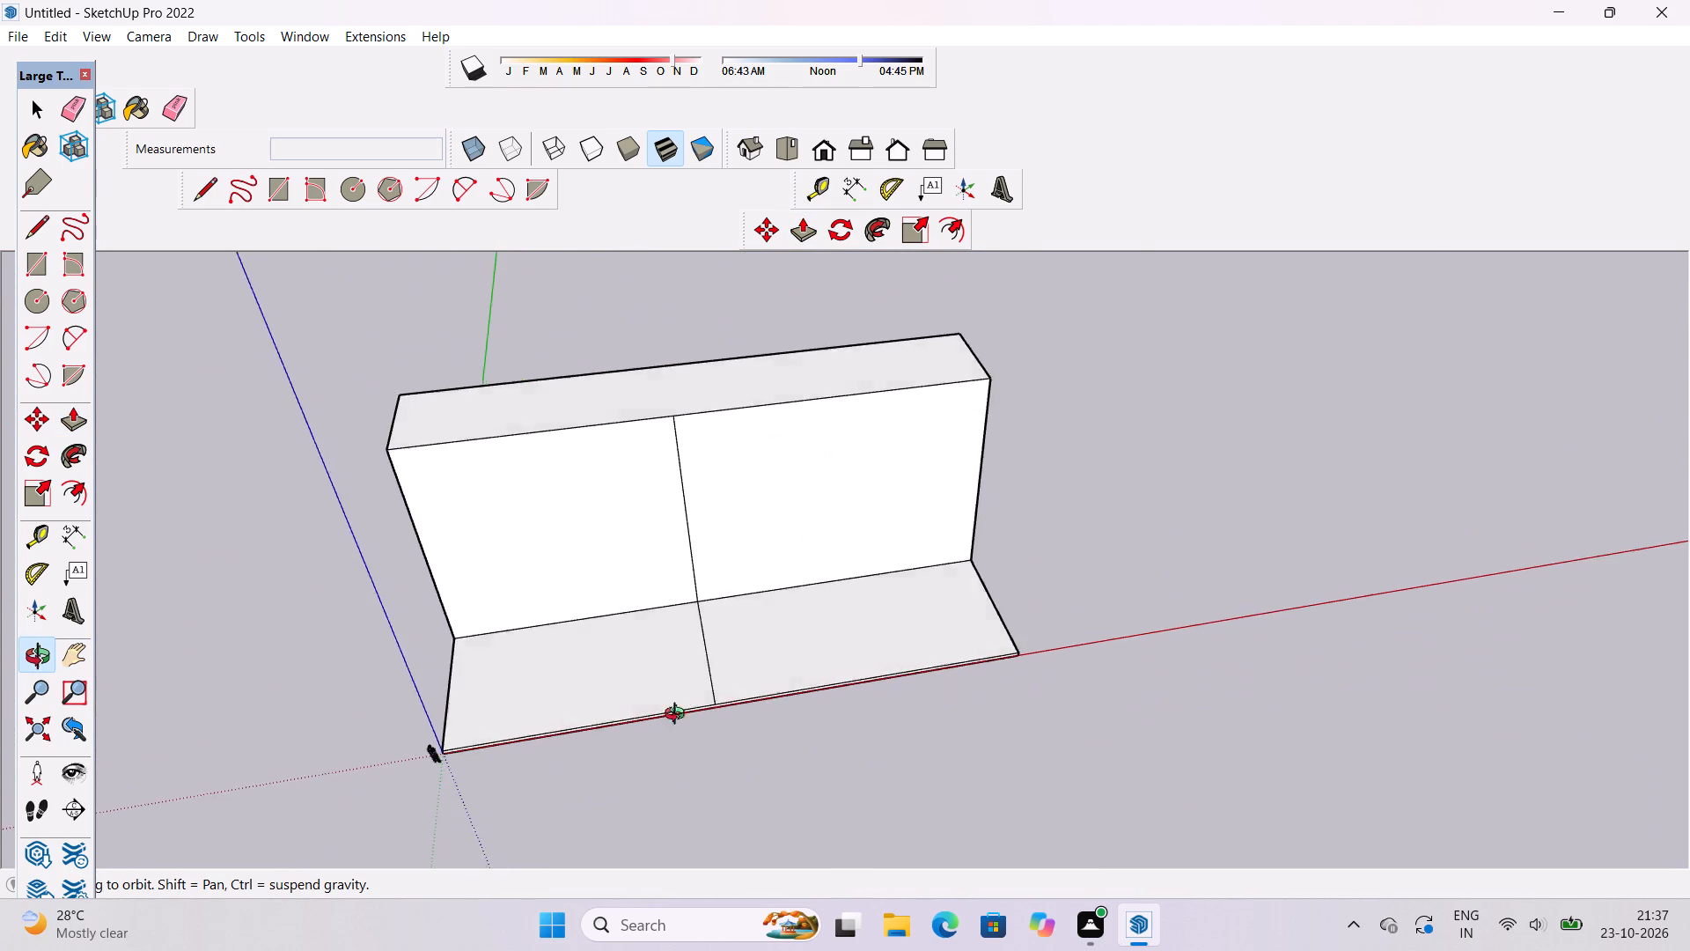
left_click_drag(679, 716, 593, 748)
scroll(667, 666, "up", 1)
left_click_drag(668, 640, 629, 664, "shift")
left_click_drag(629, 665, 636, 697)
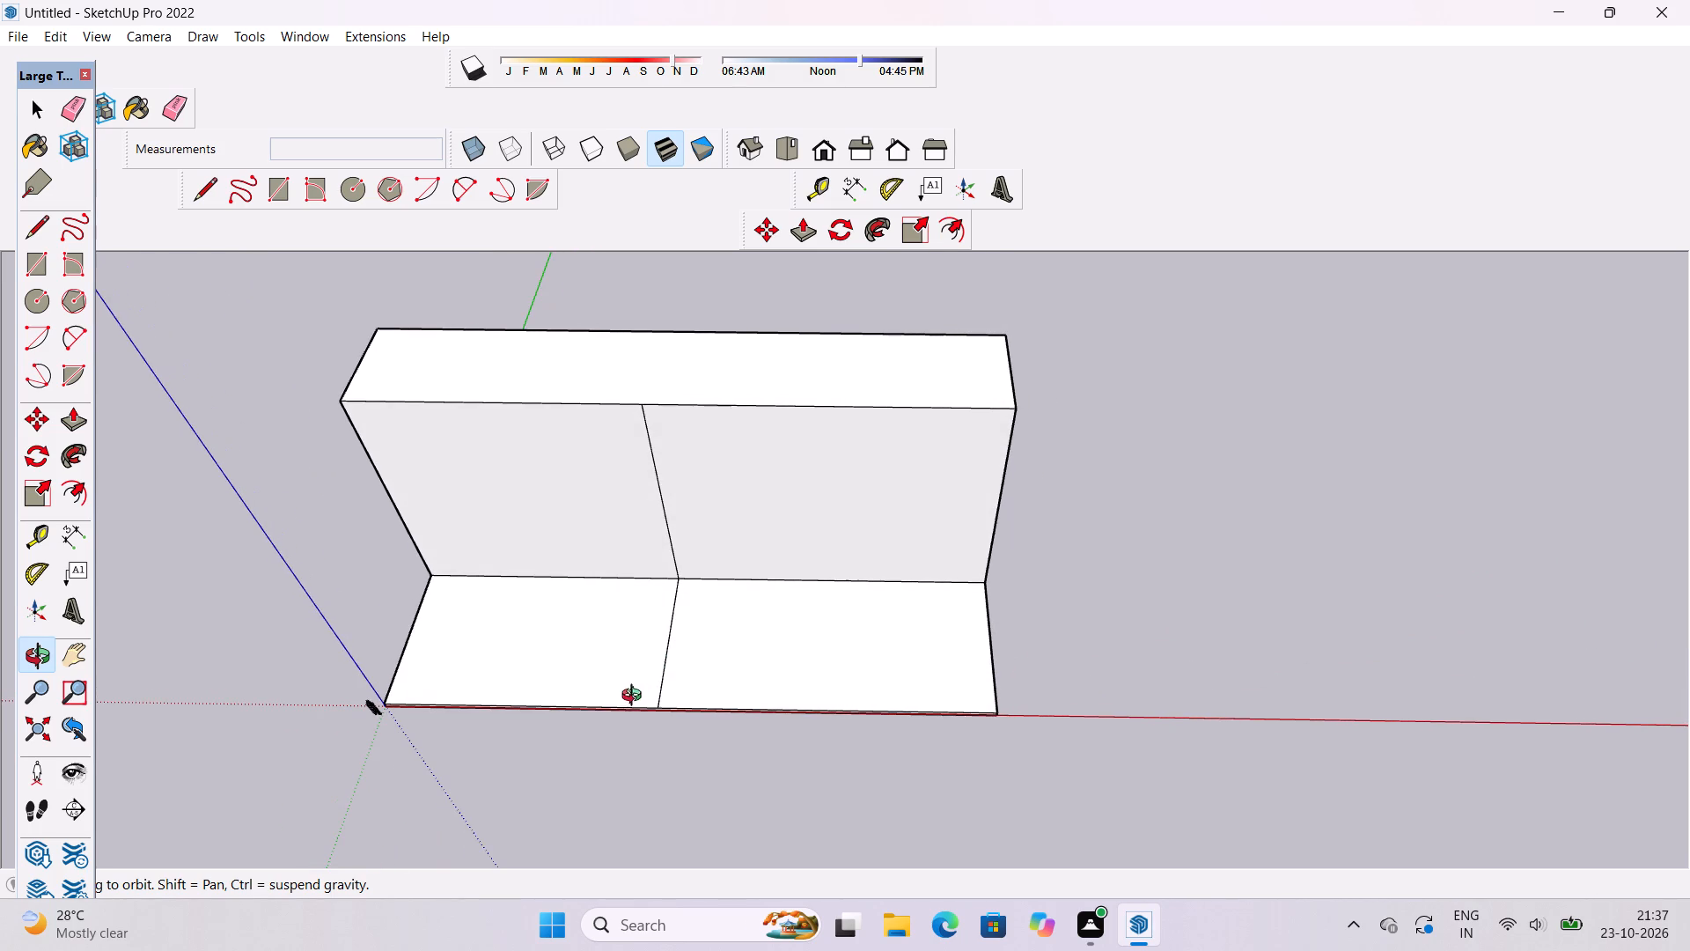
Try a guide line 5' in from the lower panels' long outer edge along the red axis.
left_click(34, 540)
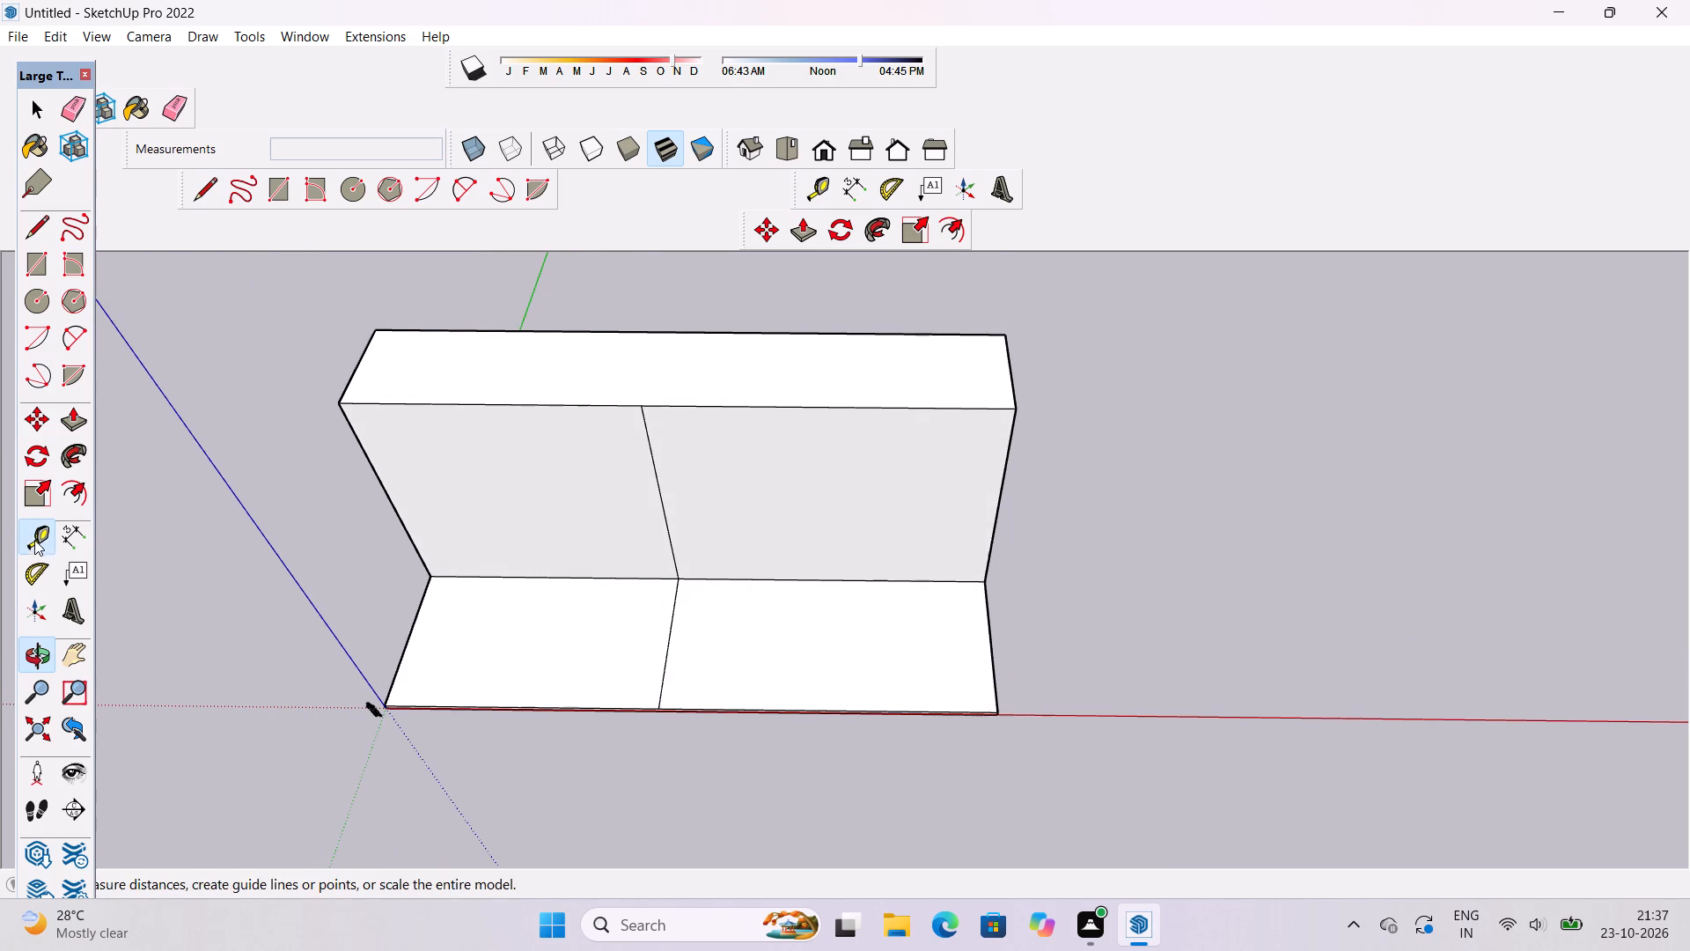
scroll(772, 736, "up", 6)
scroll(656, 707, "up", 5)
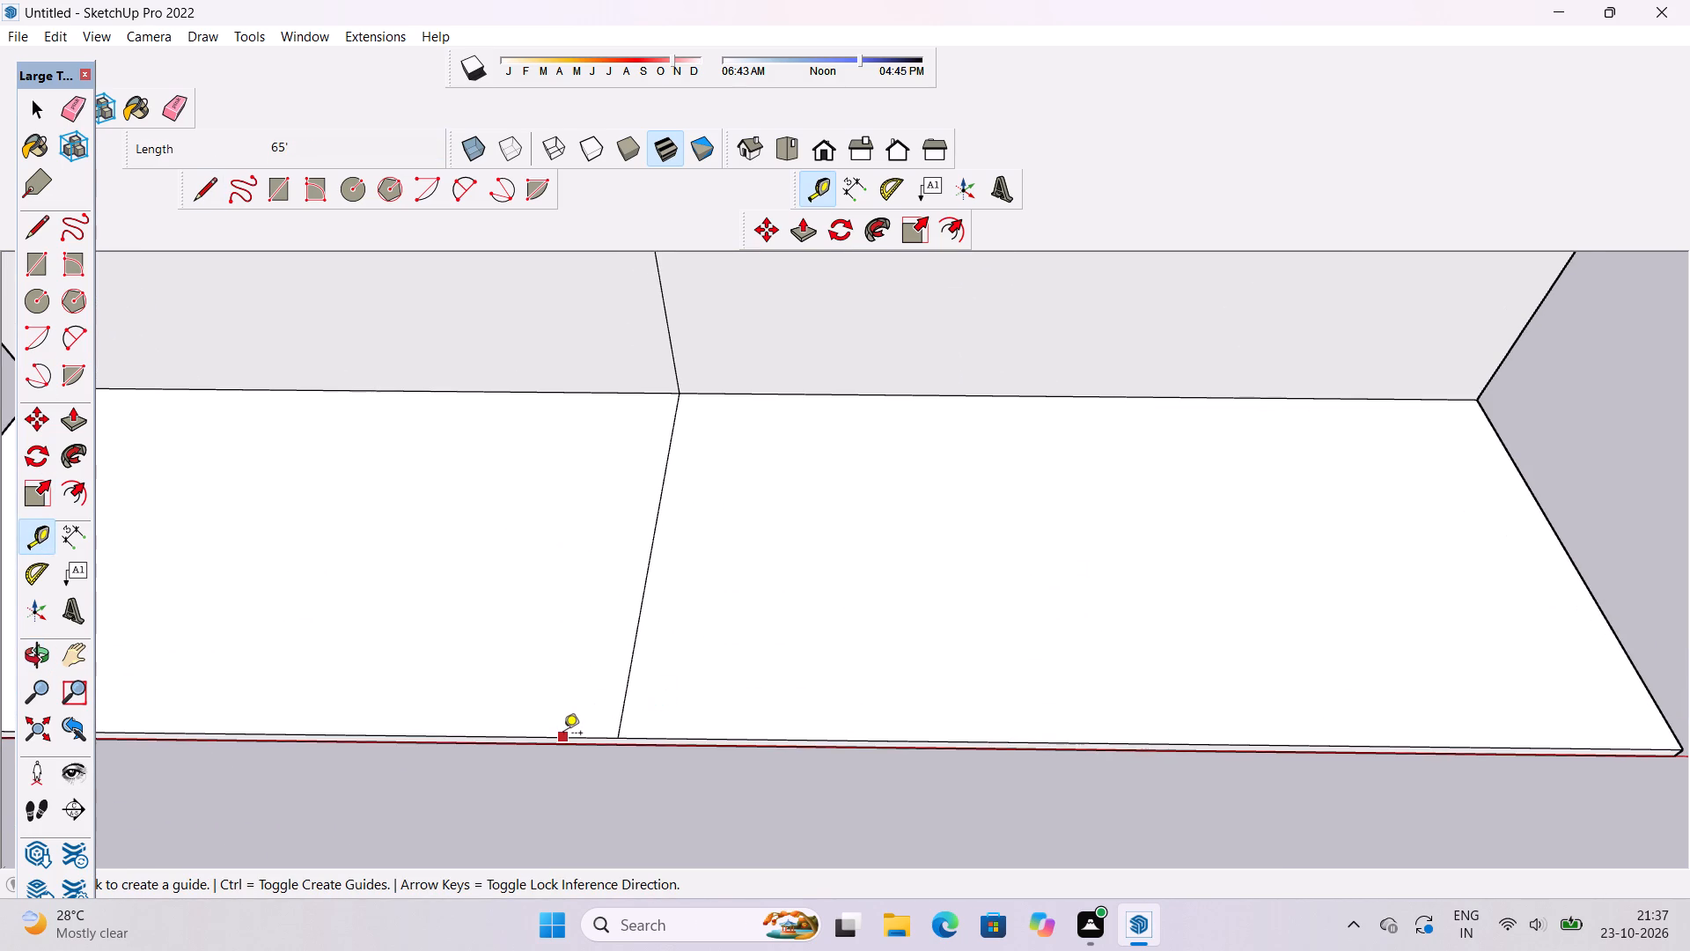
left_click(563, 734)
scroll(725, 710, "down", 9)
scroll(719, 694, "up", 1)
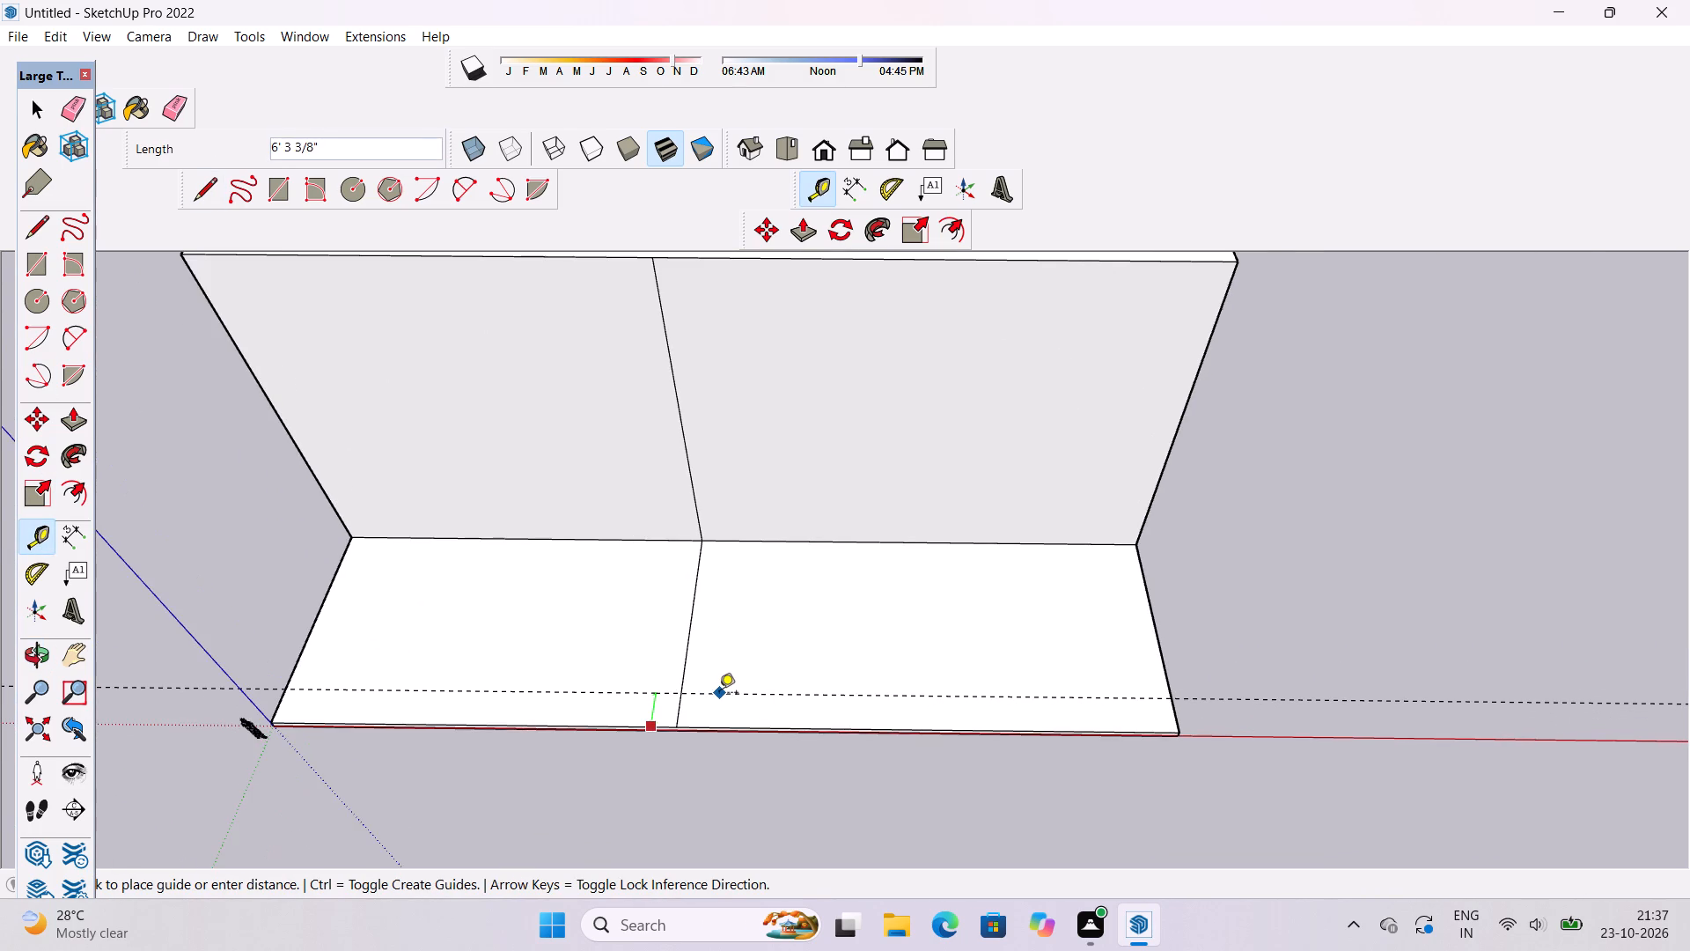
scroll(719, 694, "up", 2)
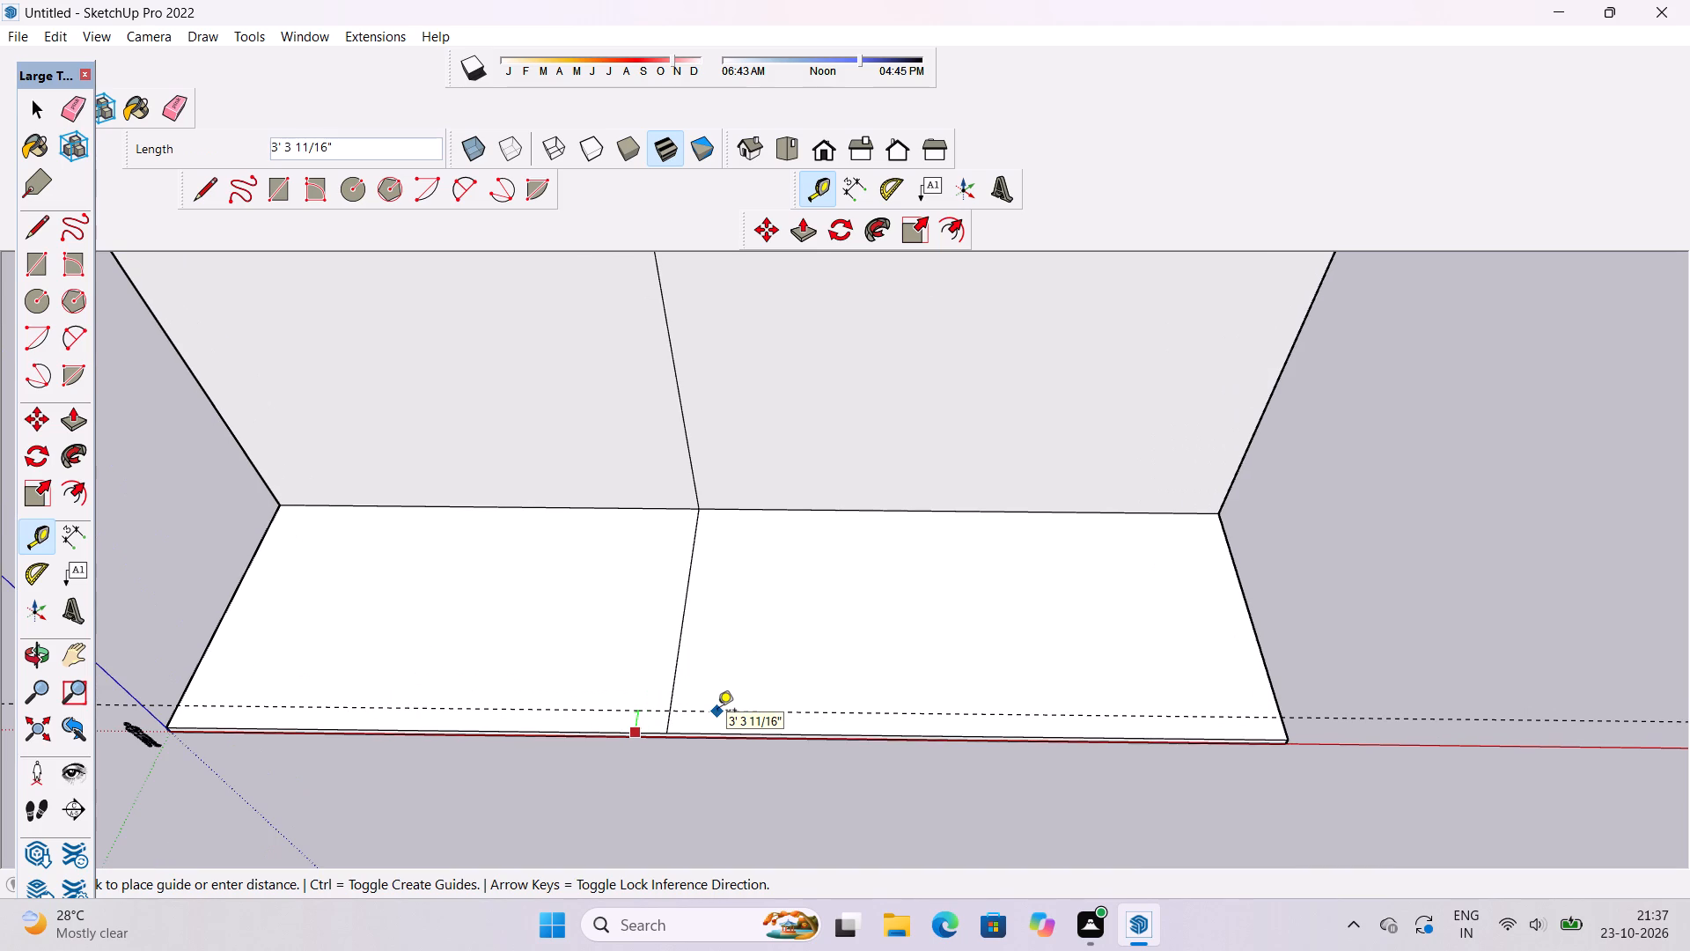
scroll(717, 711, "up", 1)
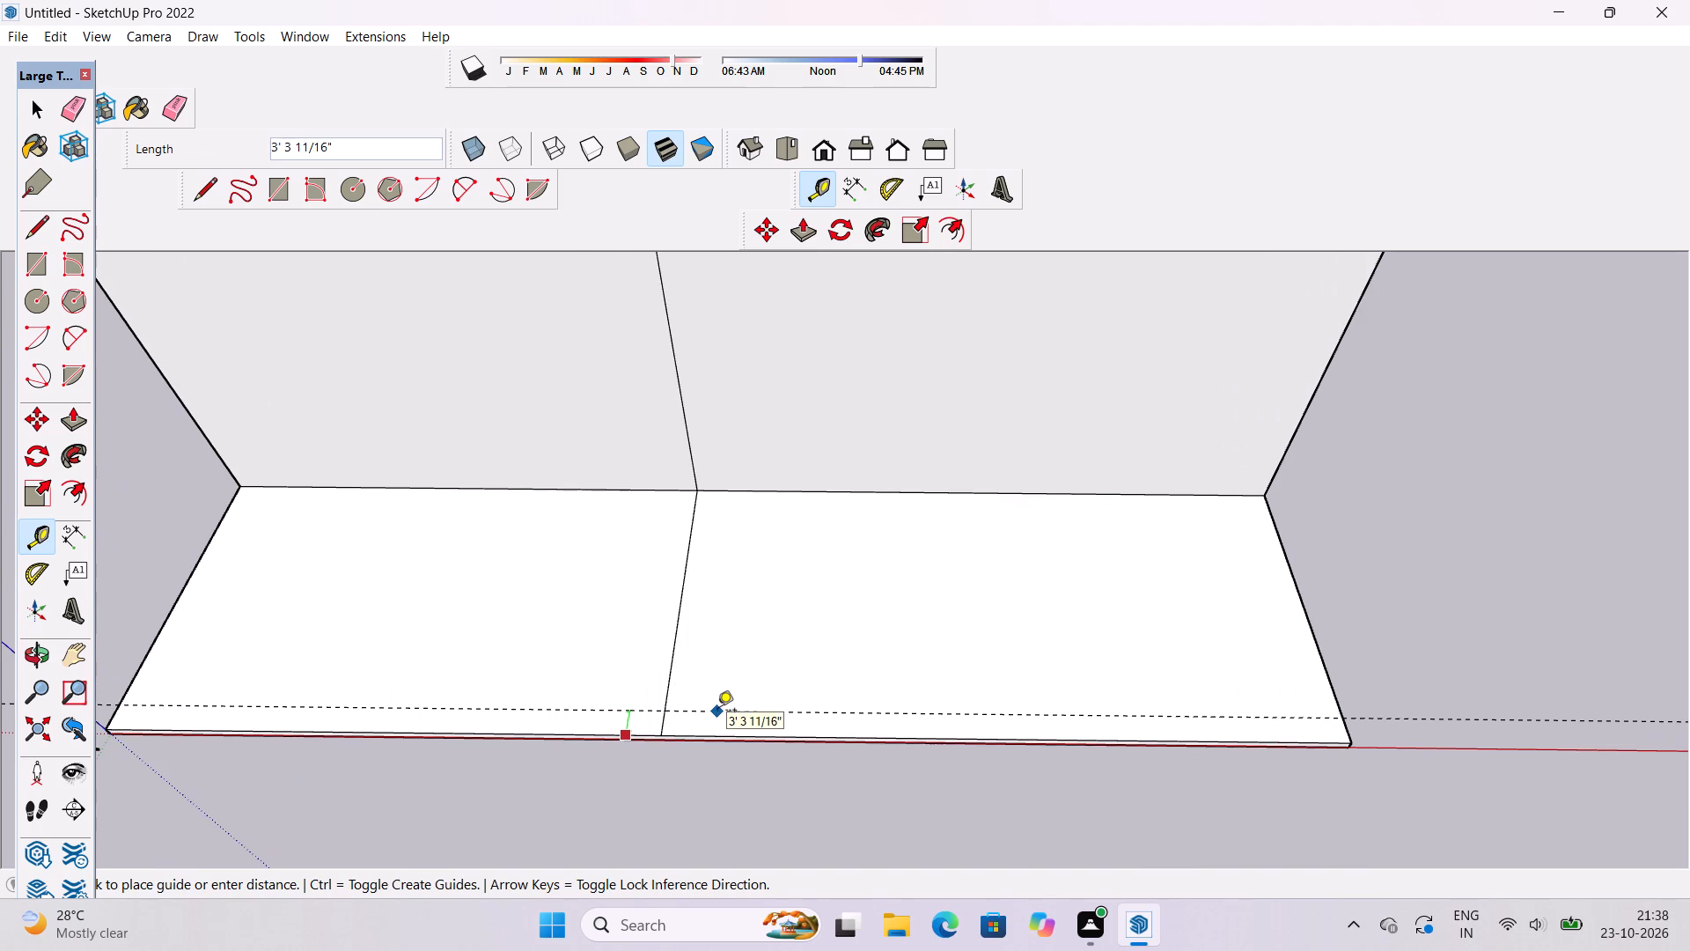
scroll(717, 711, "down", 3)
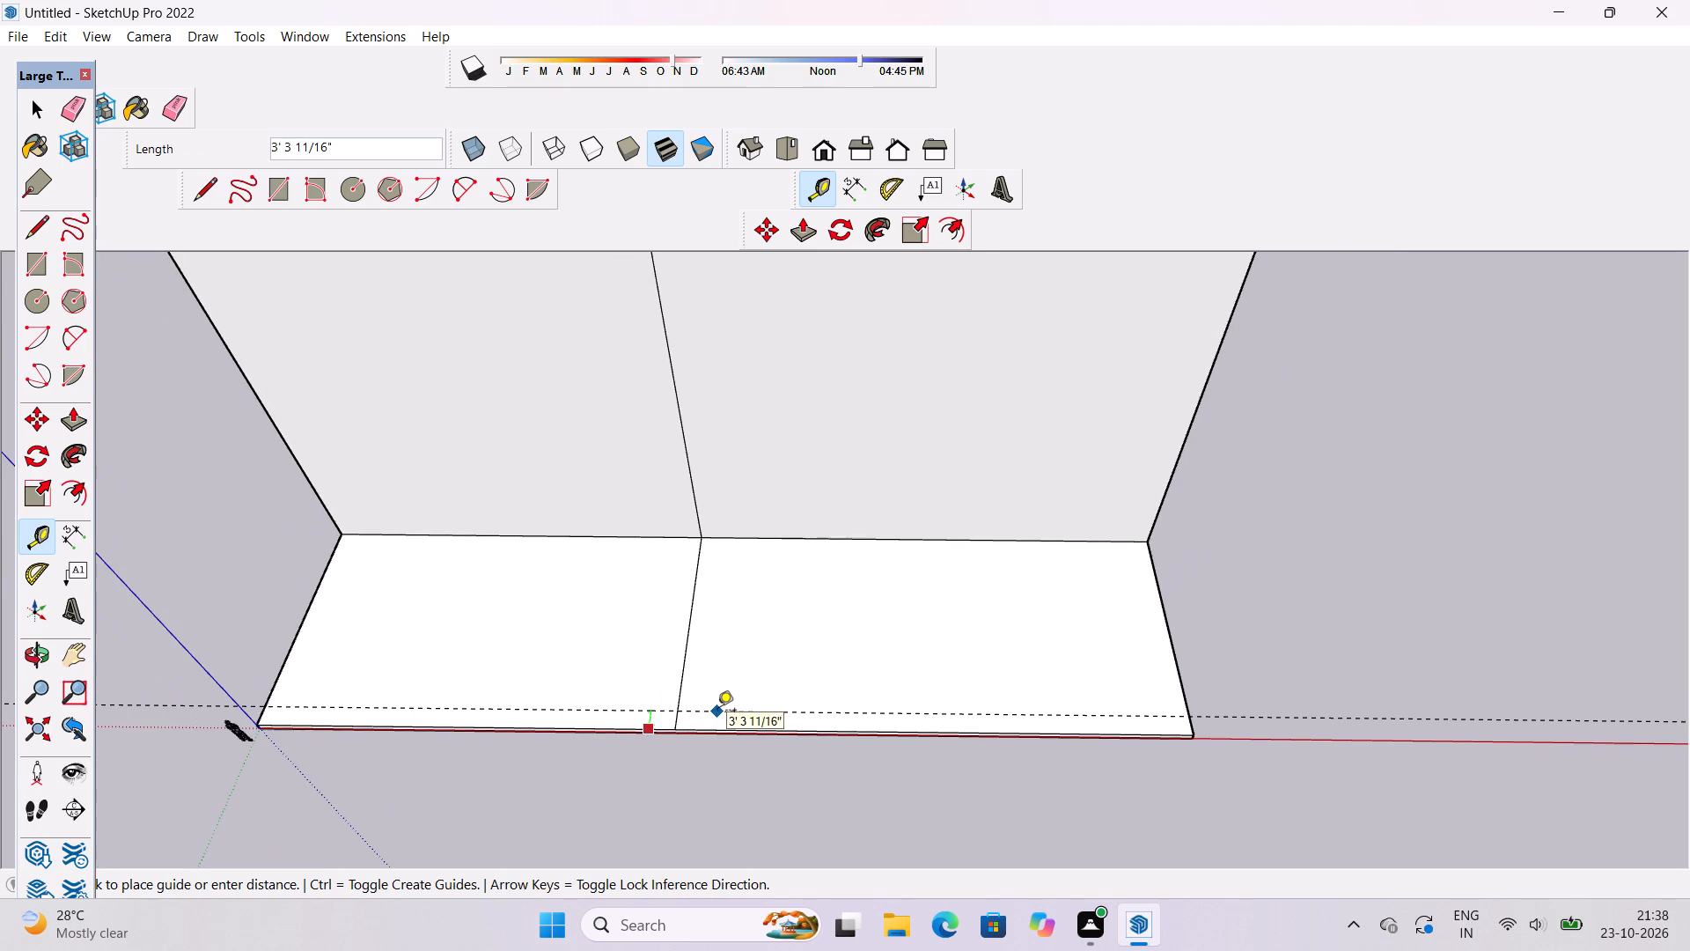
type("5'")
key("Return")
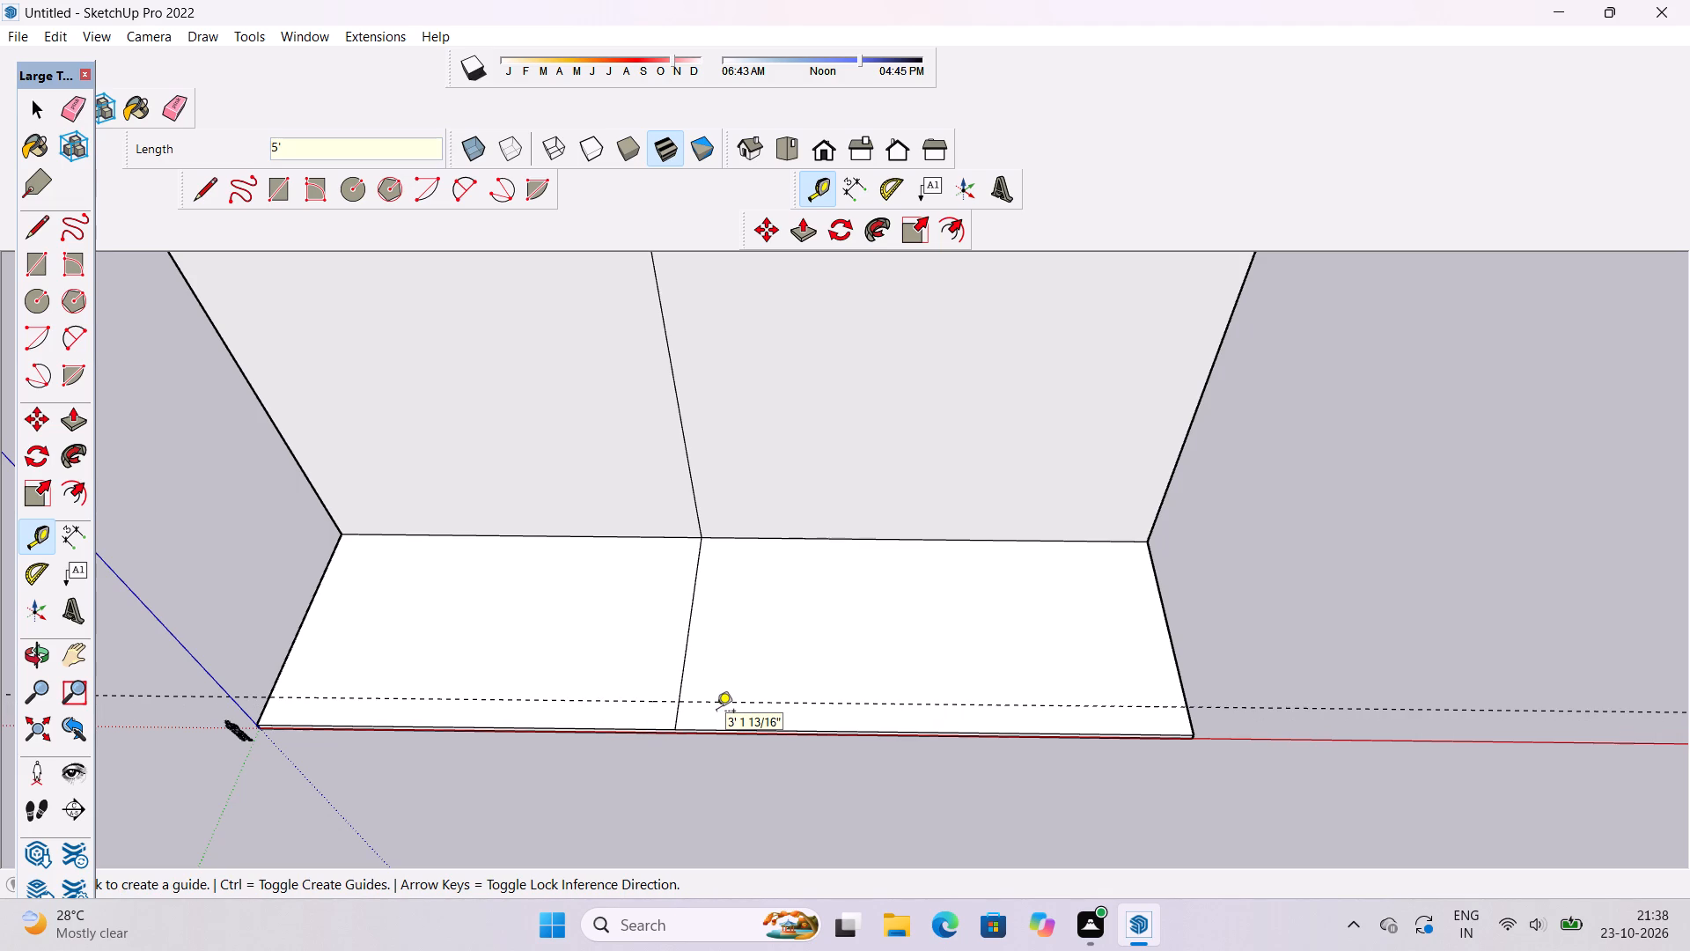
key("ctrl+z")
Place a guide line 3' in from the lower panels' long outer edge along the red axis.
left_click(623, 728)
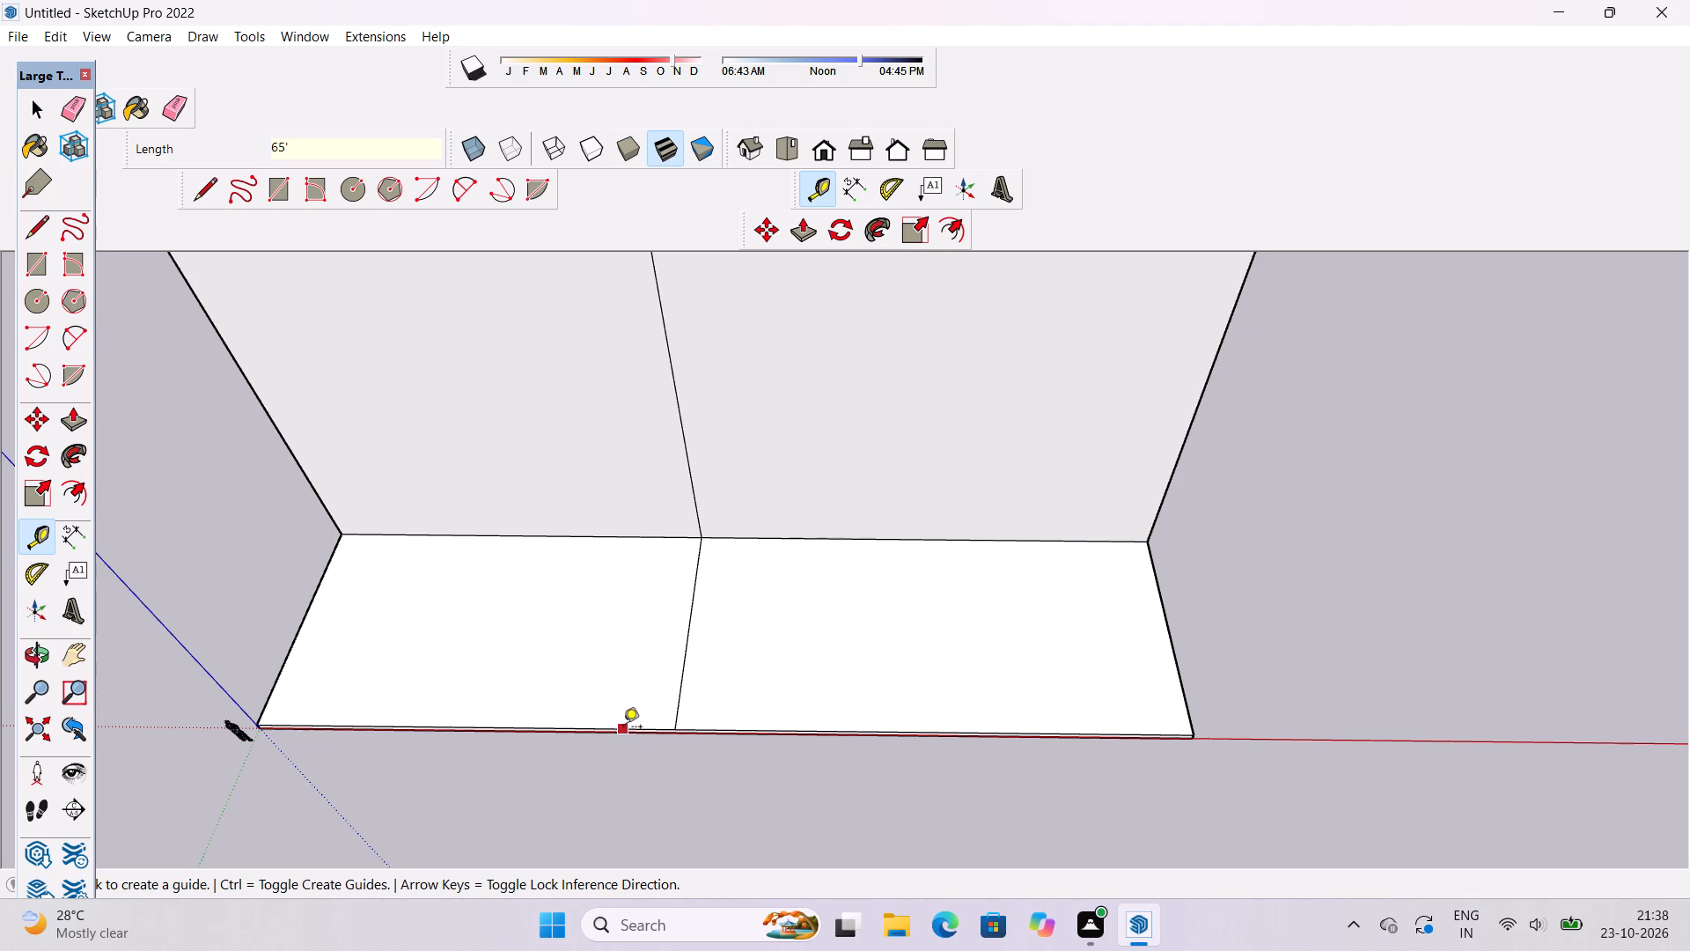
scroll(623, 728, "up", 5)
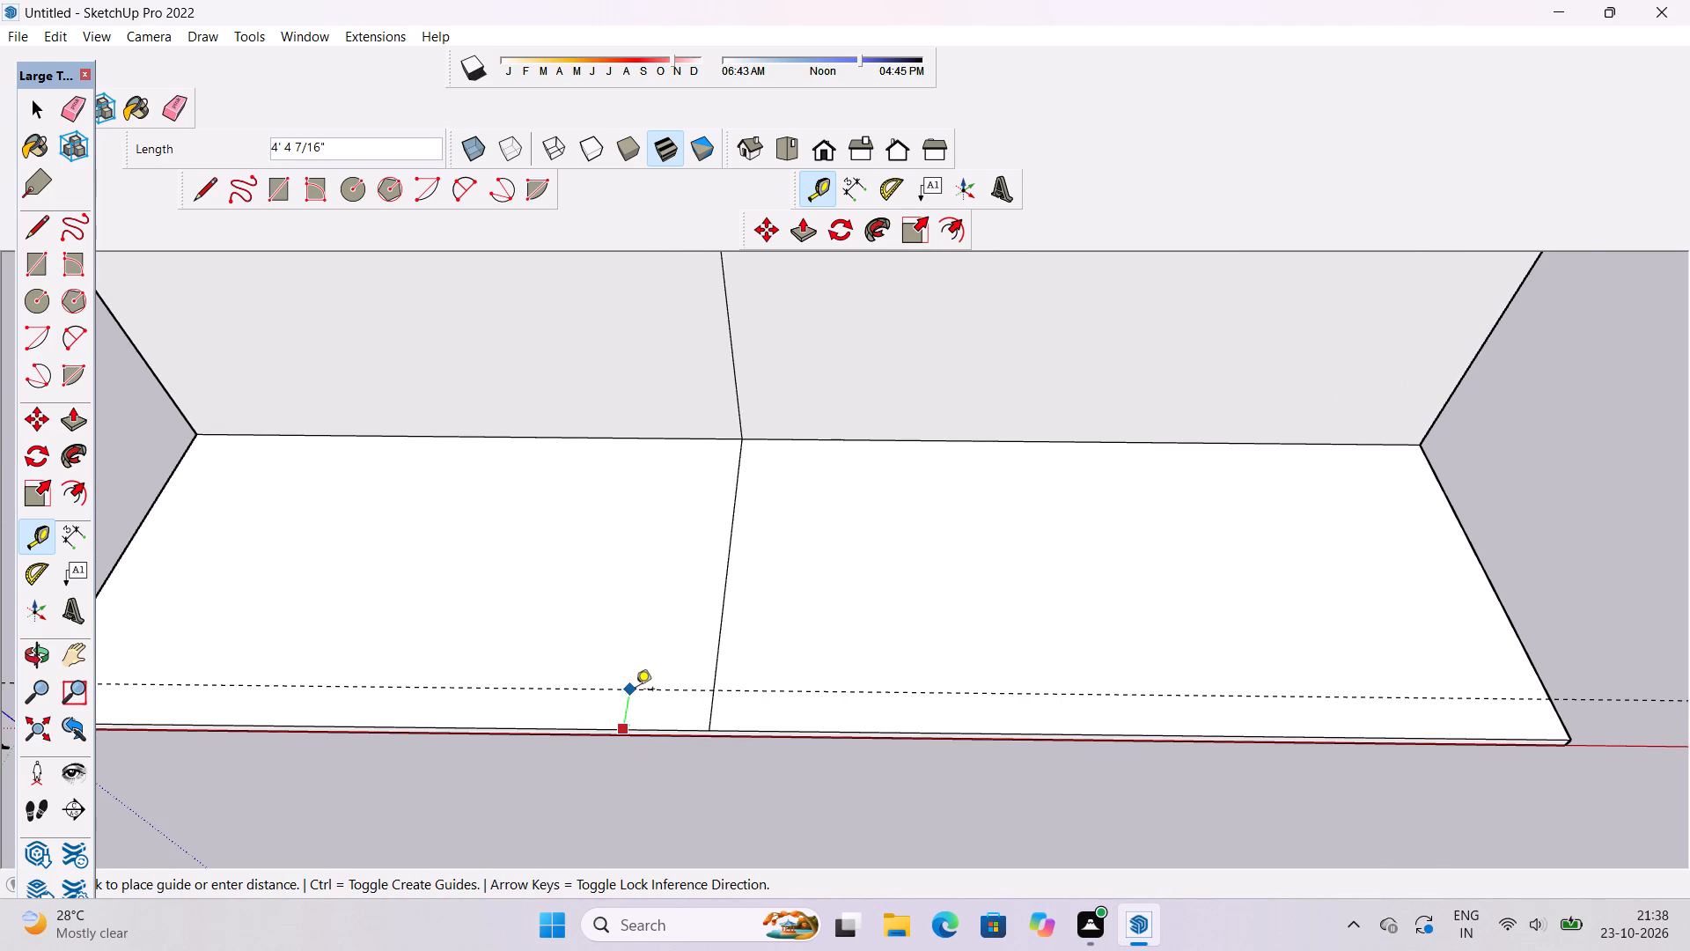
type("3'")
key("Return")
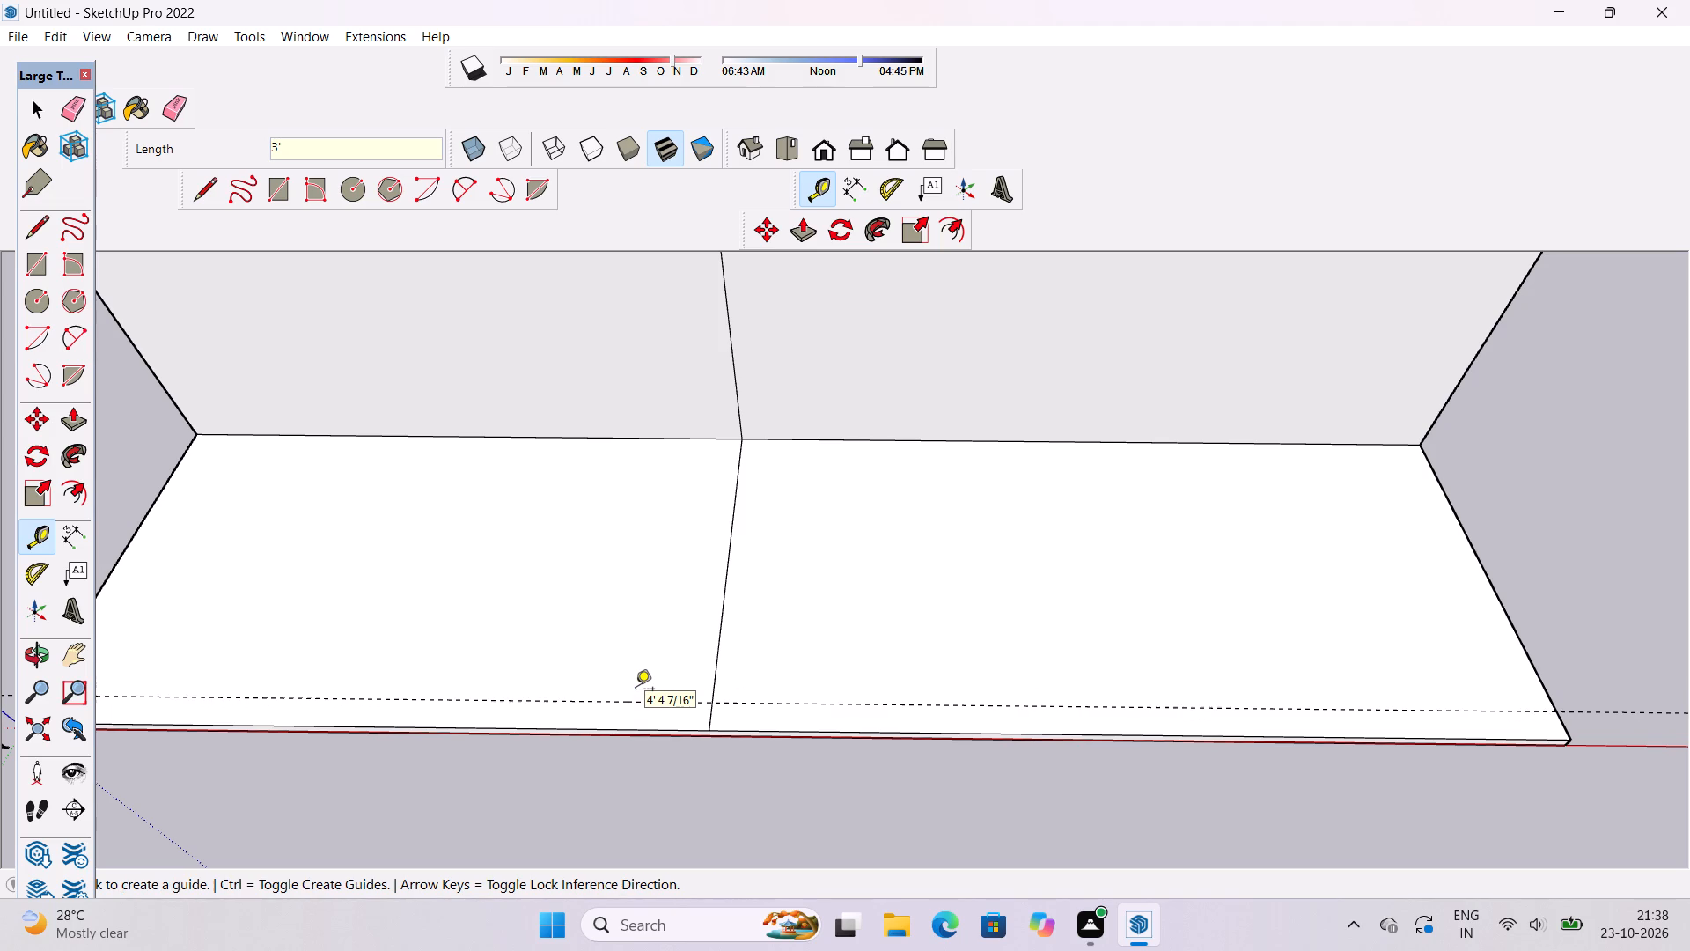
Place a guide line 3' in from the lower panel's short end edge nearest the origin.
scroll(636, 714, "down", 6)
scroll(303, 620, "up", 3)
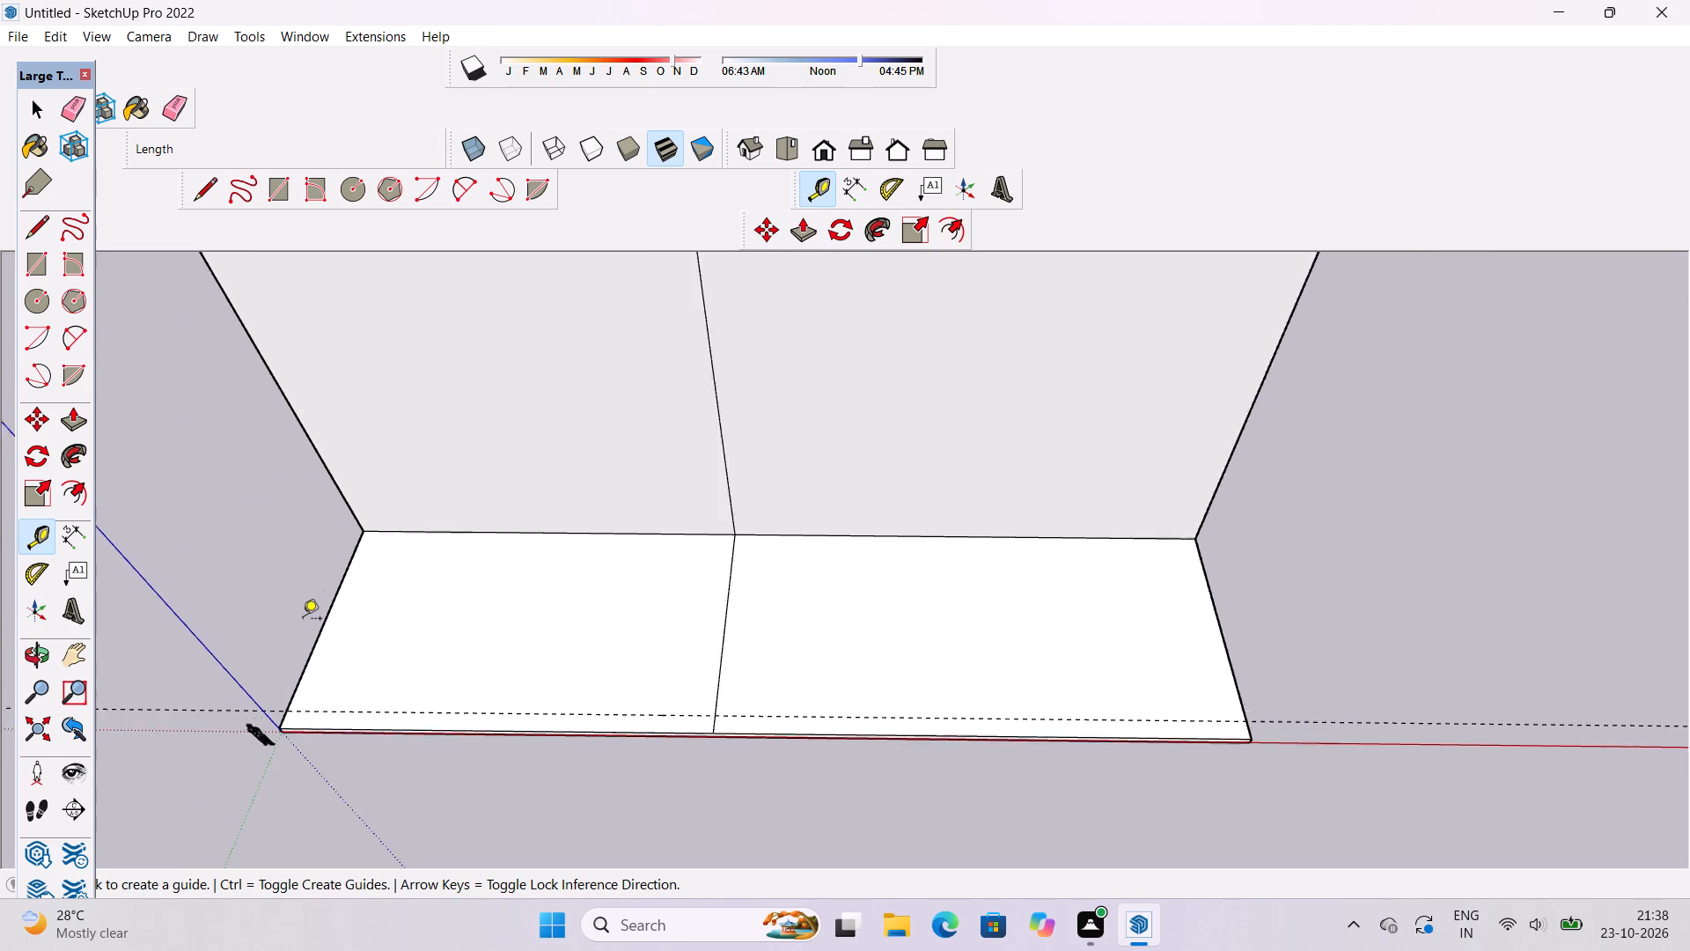
scroll(303, 620, "up", 3)
left_click(334, 623)
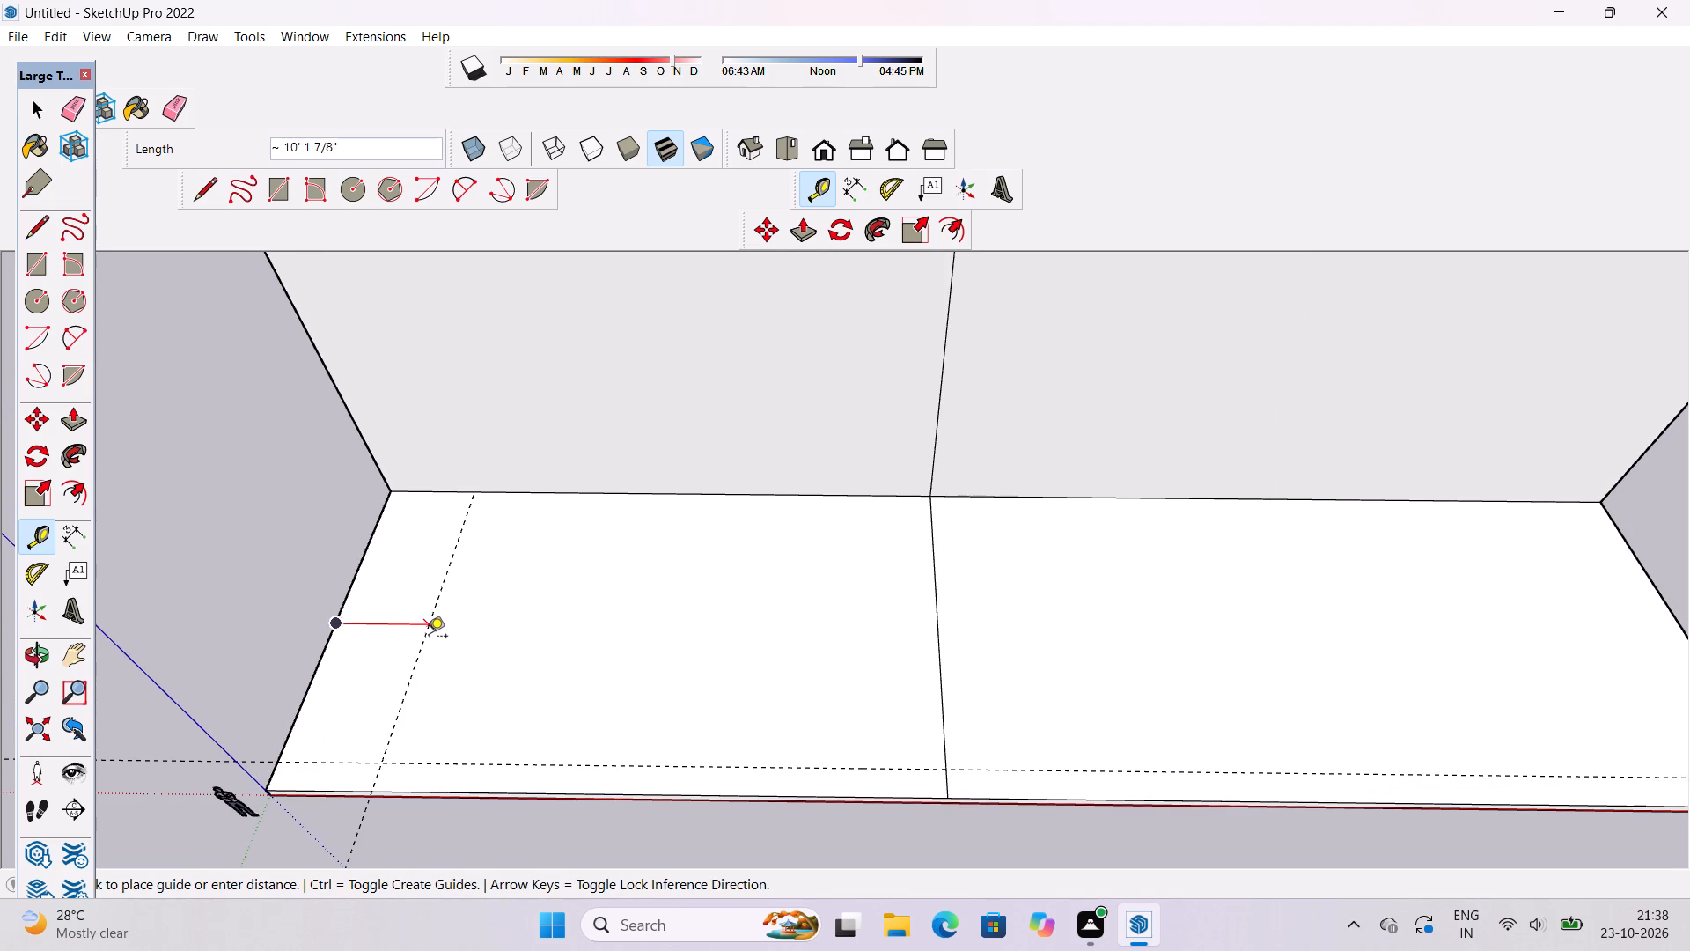
type("3'")
key("Return")
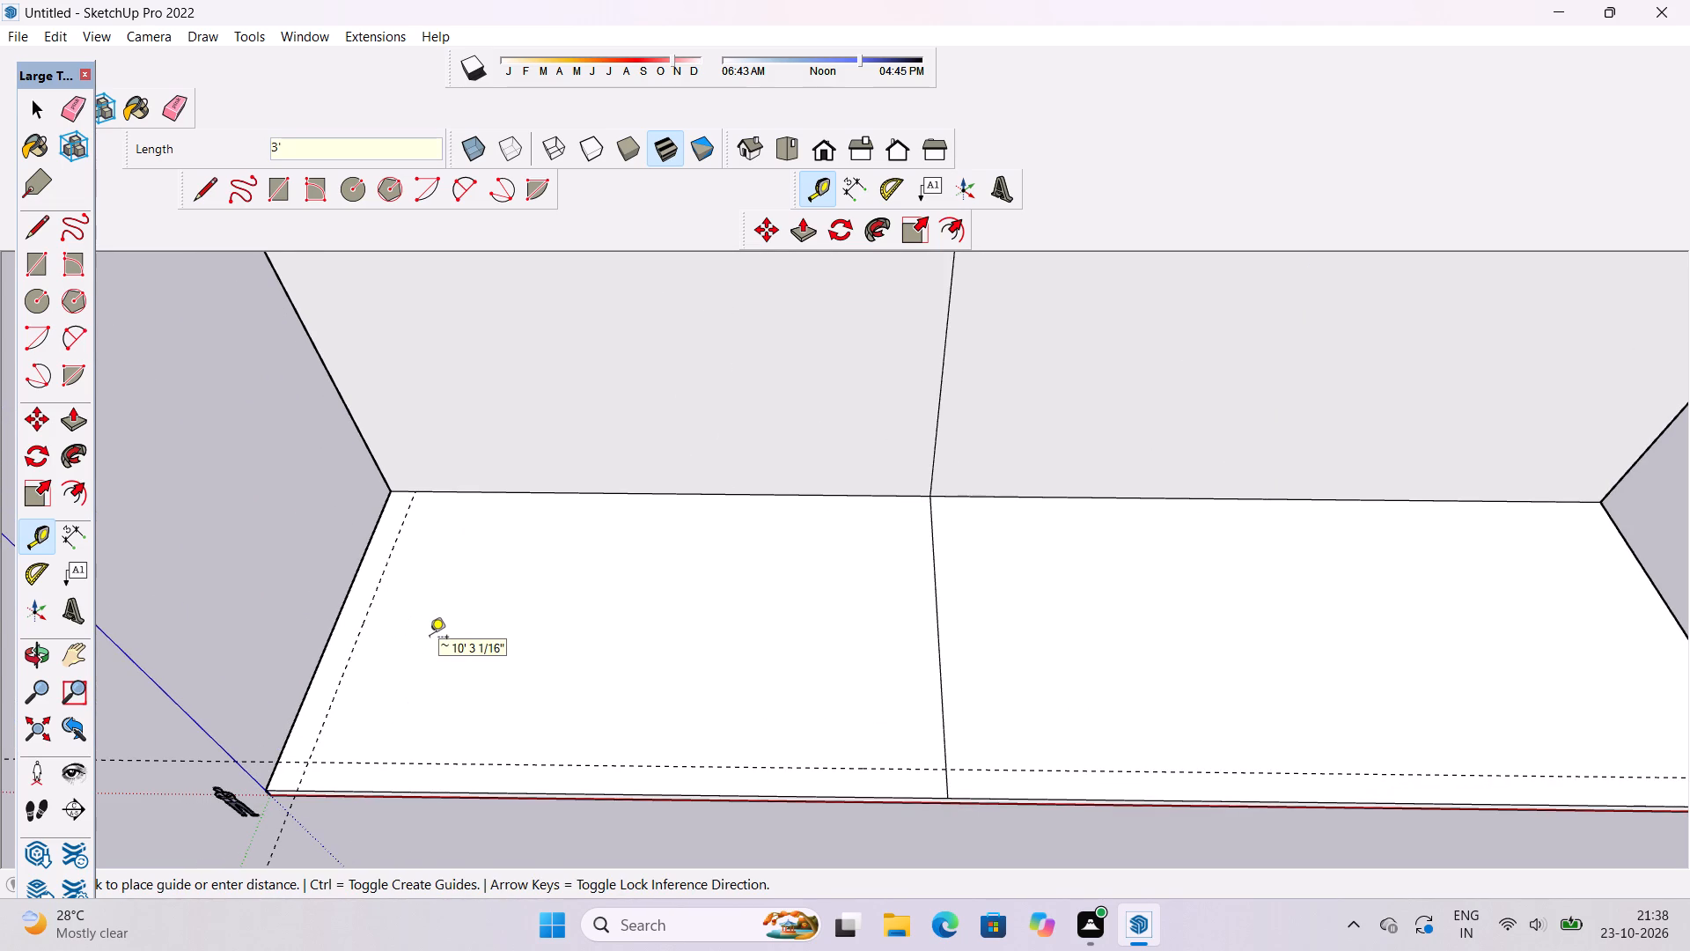
Examine the tall block and the guide lines on the lower panels from low, end and high angles.
key("o")
left_click_drag(235, 775, 350, 587)
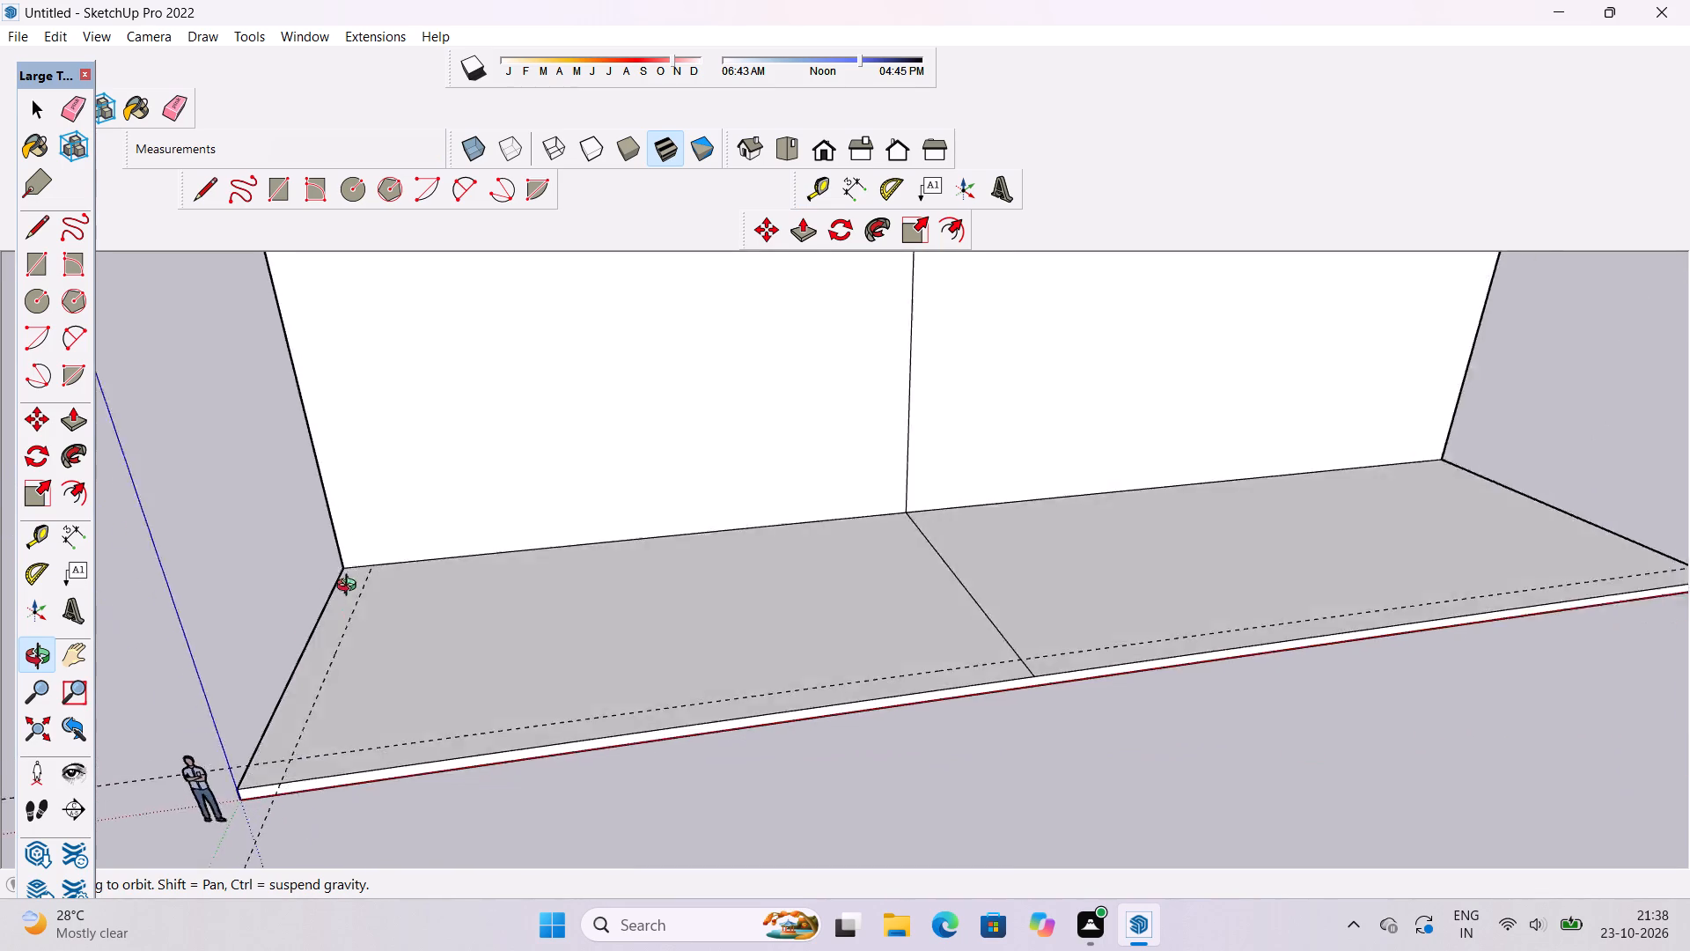
left_click_drag(350, 587, 663, 483)
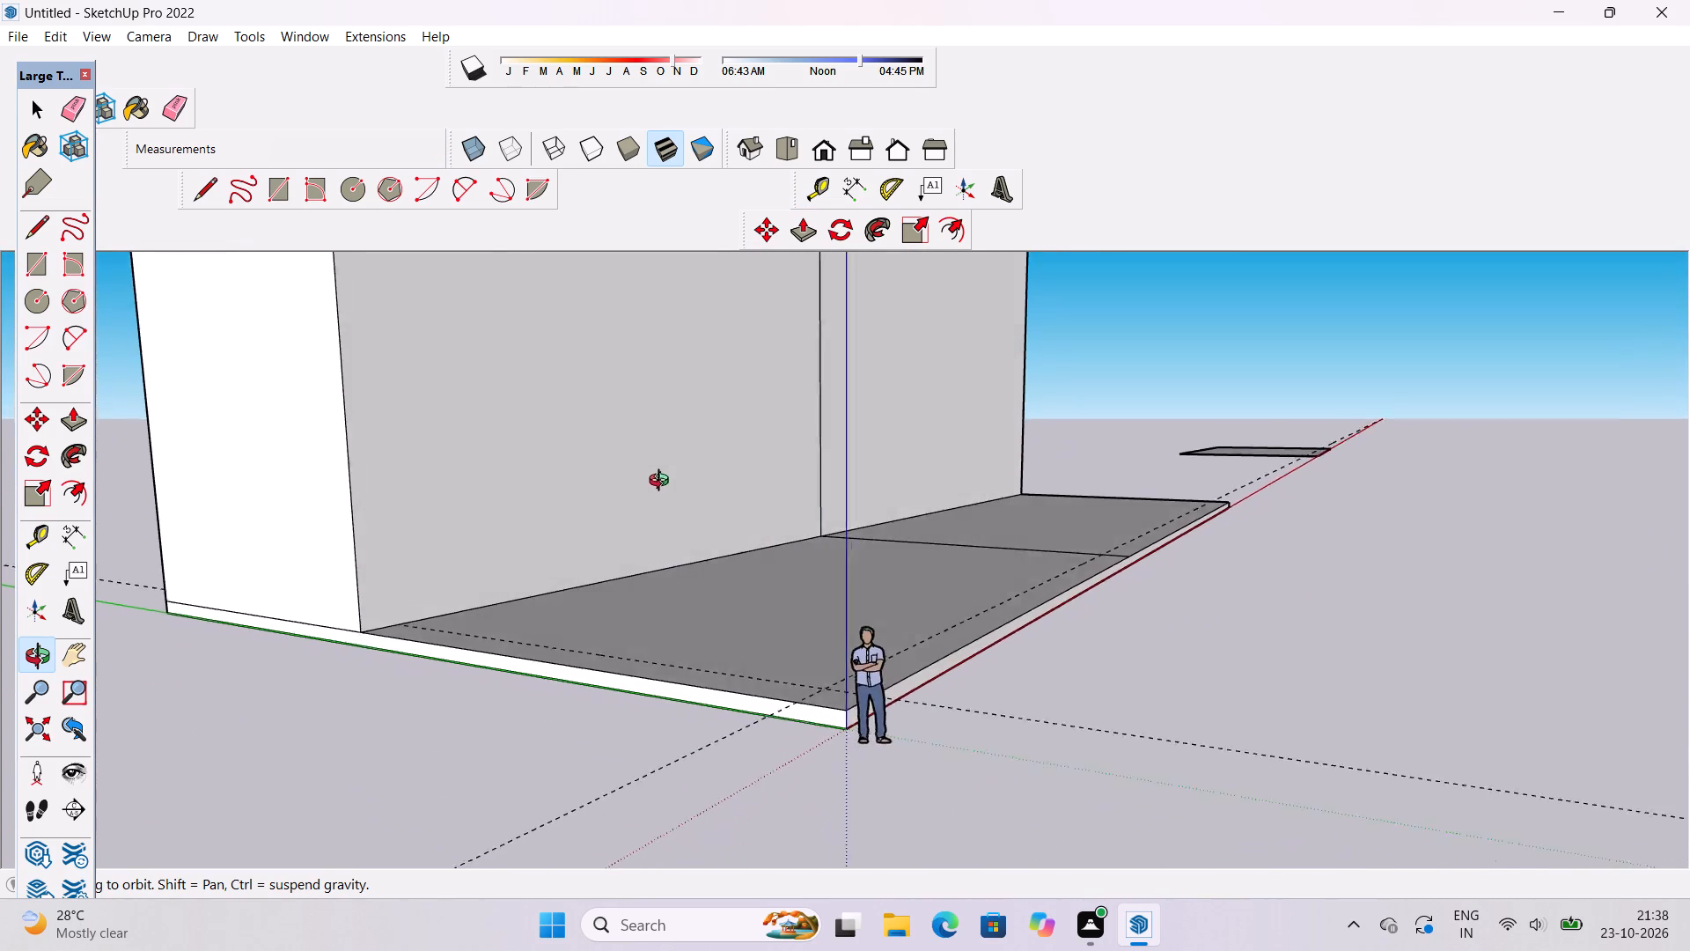
left_click_drag(663, 483, 298, 681)
scroll(491, 633, "down", 6)
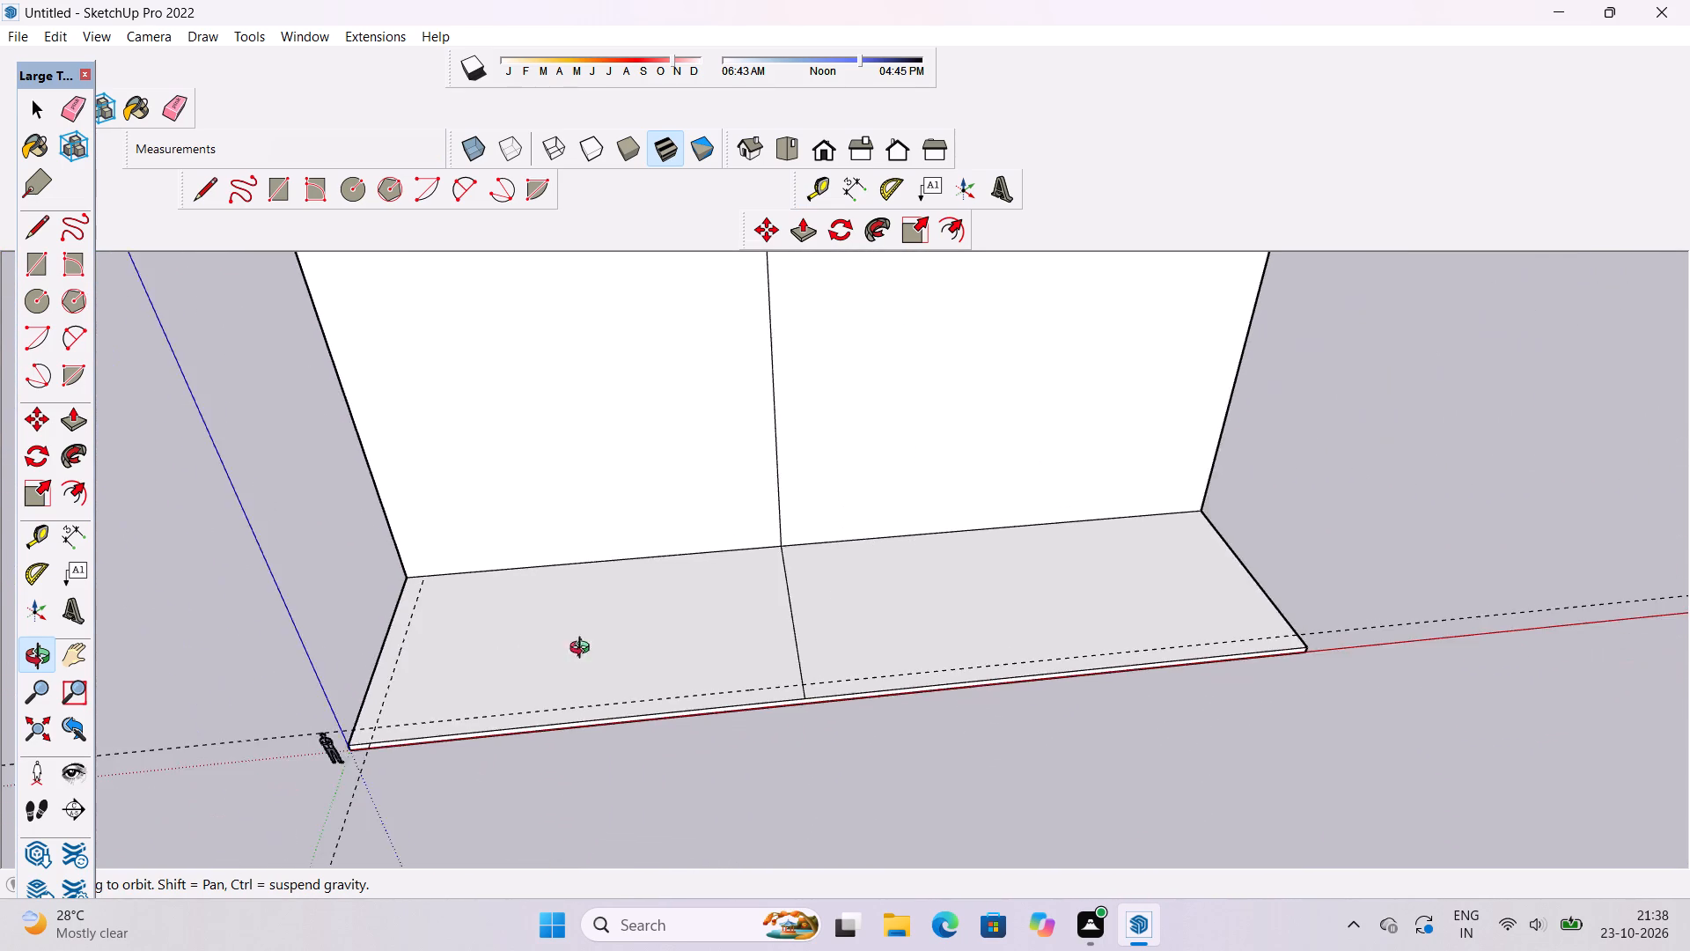
left_click_drag(584, 650, 509, 668, "shift")
left_click_drag(603, 689, 615, 785)
scroll(606, 811, "down", 5)
left_click_drag(686, 767, 614, 696)
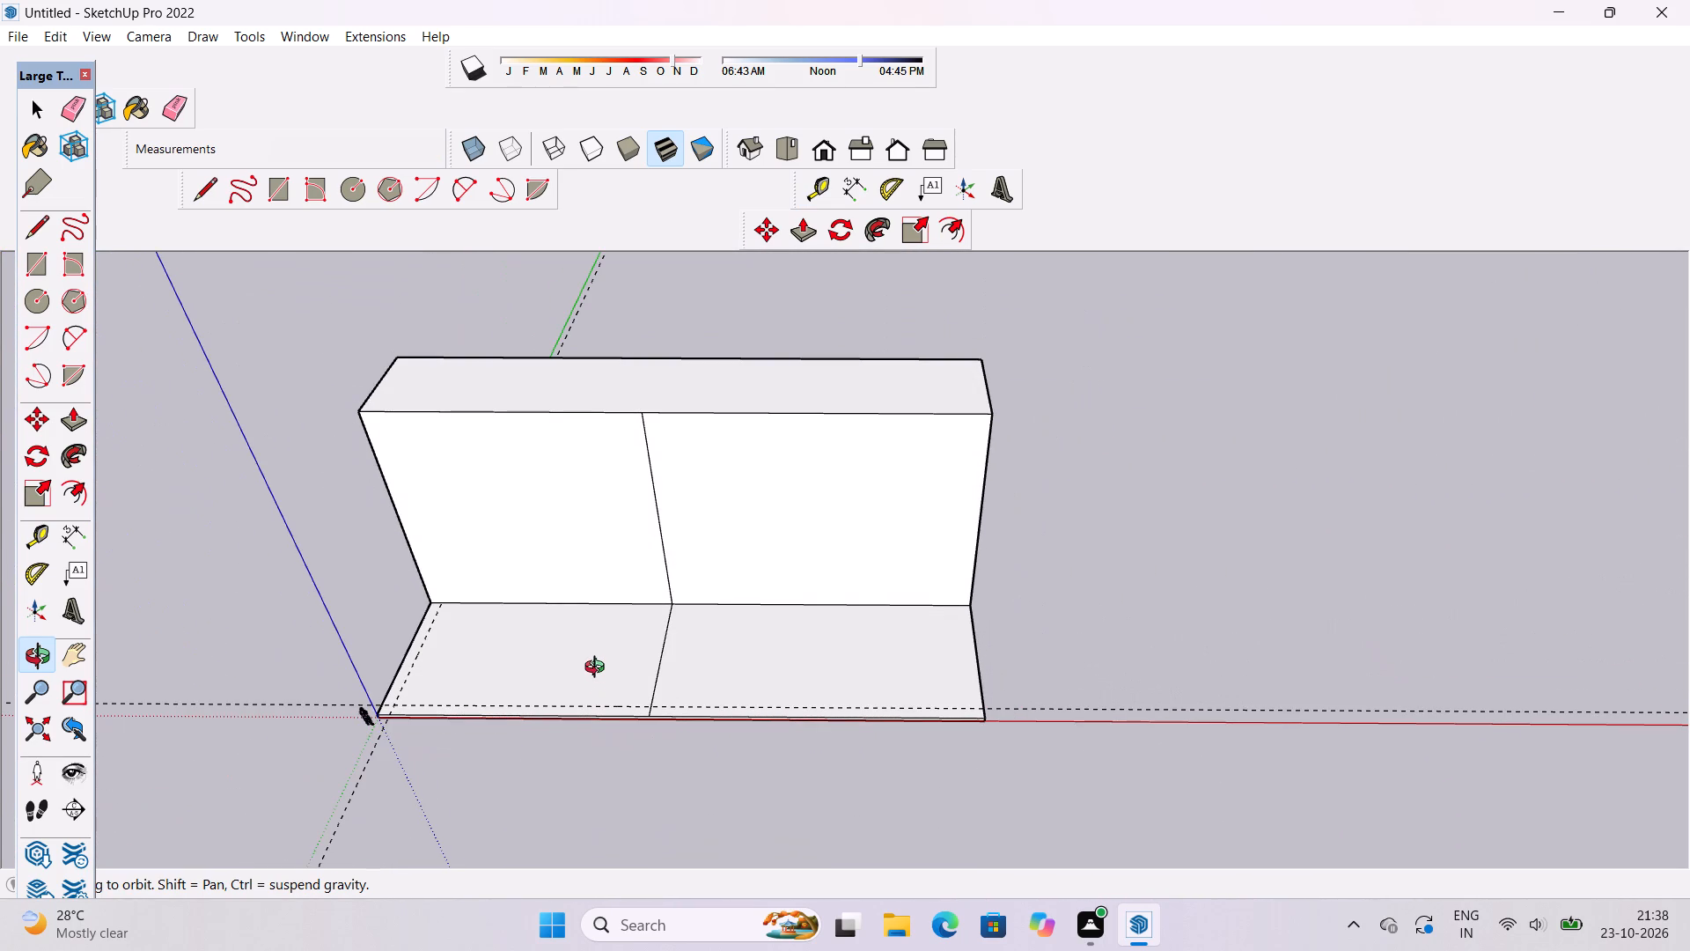
left_click_drag(599, 662, 590, 616, "shift")
left_click_drag(590, 616, 606, 651)
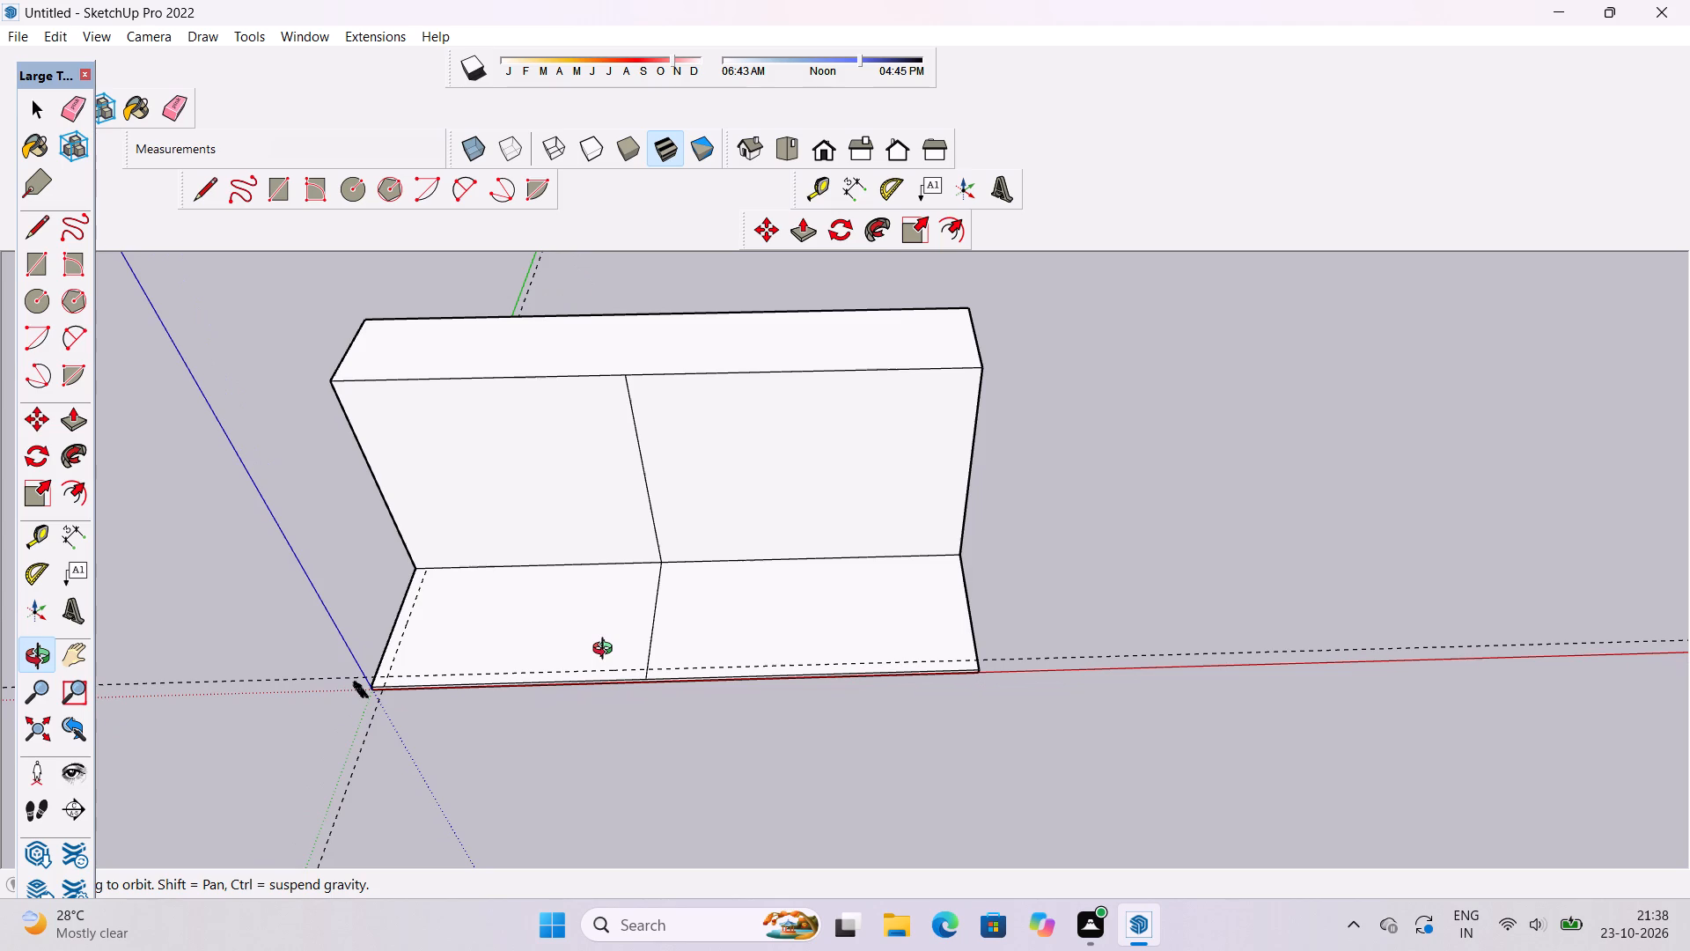
left_click_drag(602, 667, 599, 617, "shift")
left_click_drag(599, 617, 648, 691)
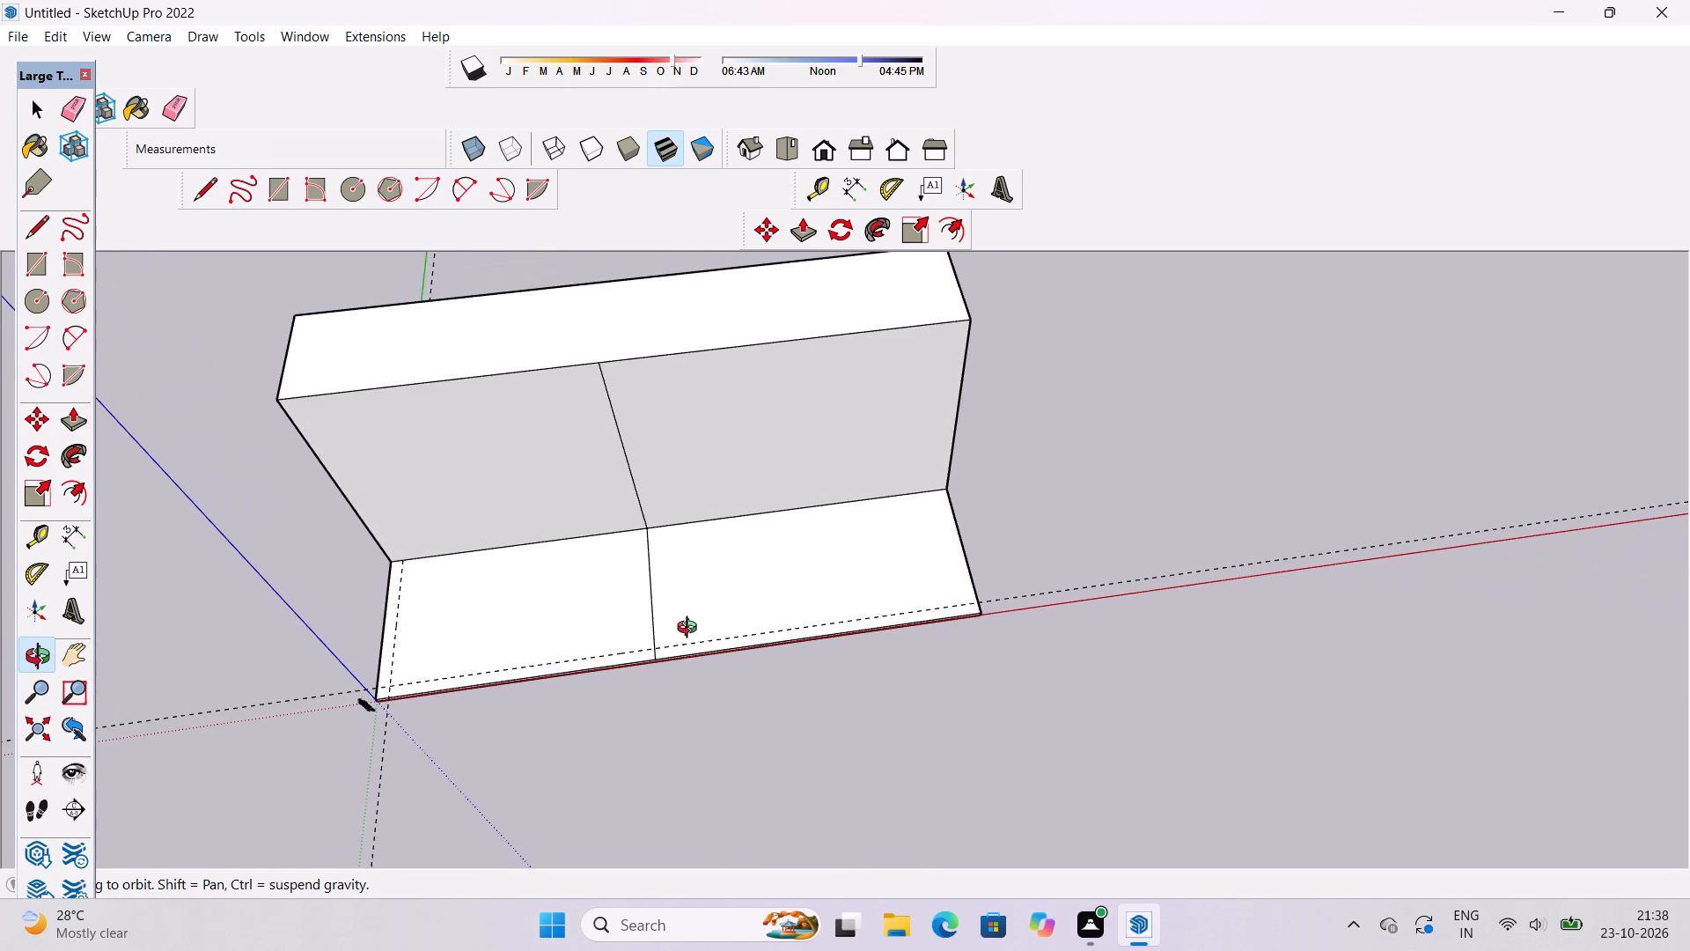
left_click_drag(691, 596, 675, 642, "shift")
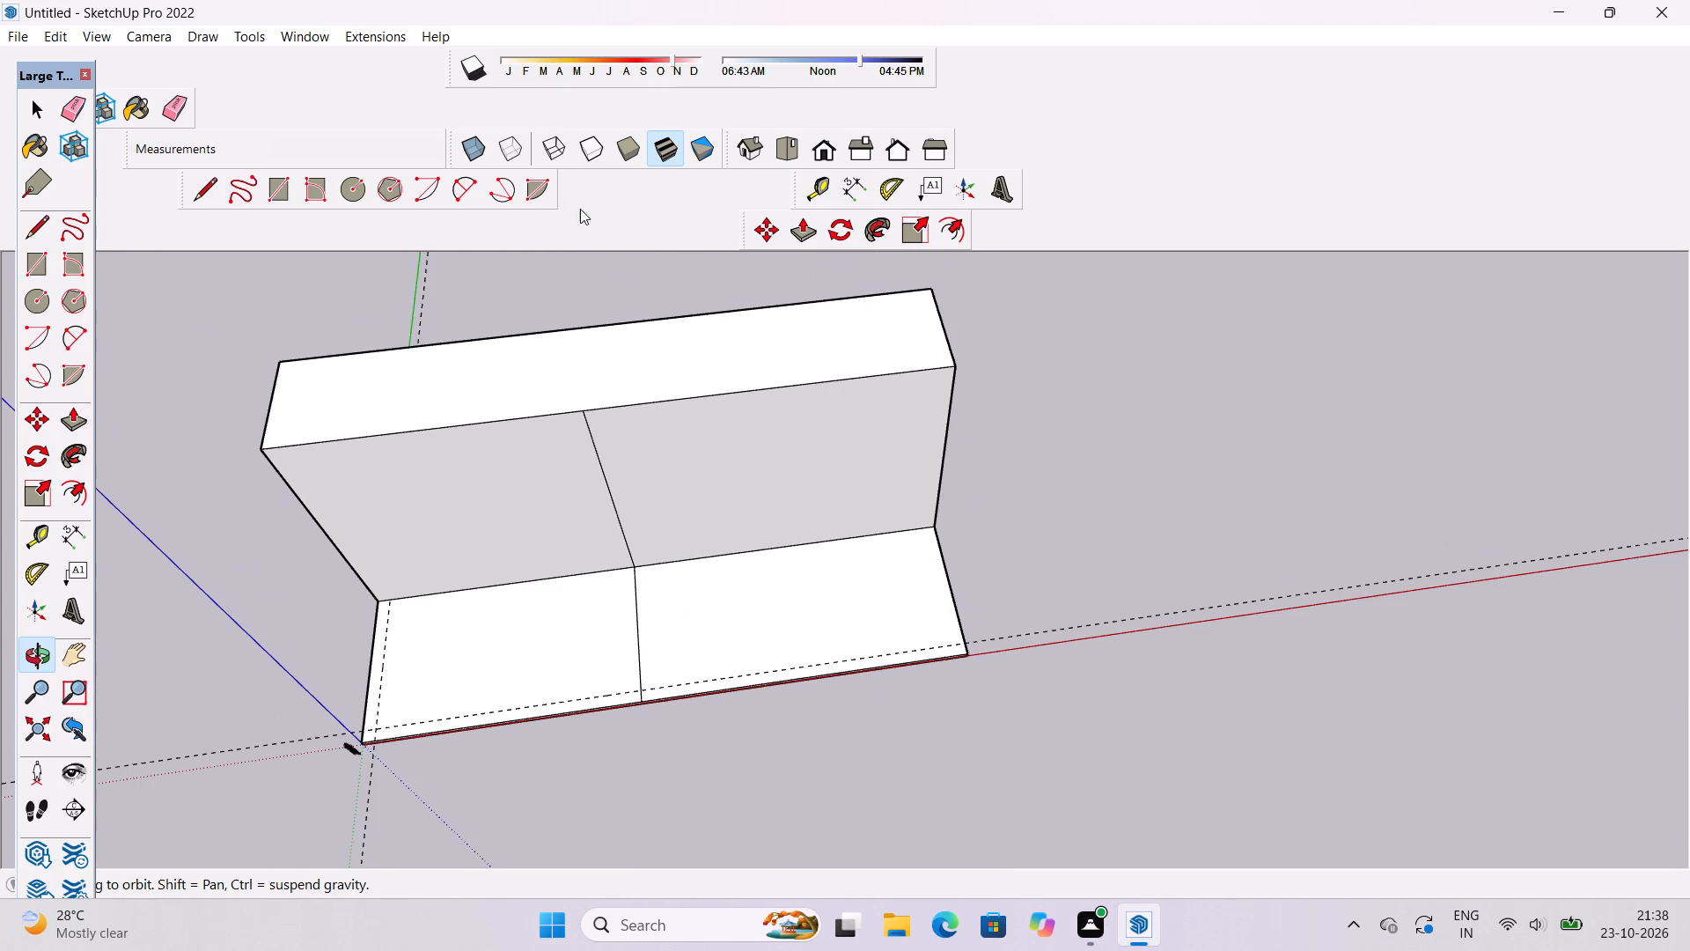
left_click_drag(663, 731, 653, 709, "shift")
left_click_drag(655, 739, 648, 636)
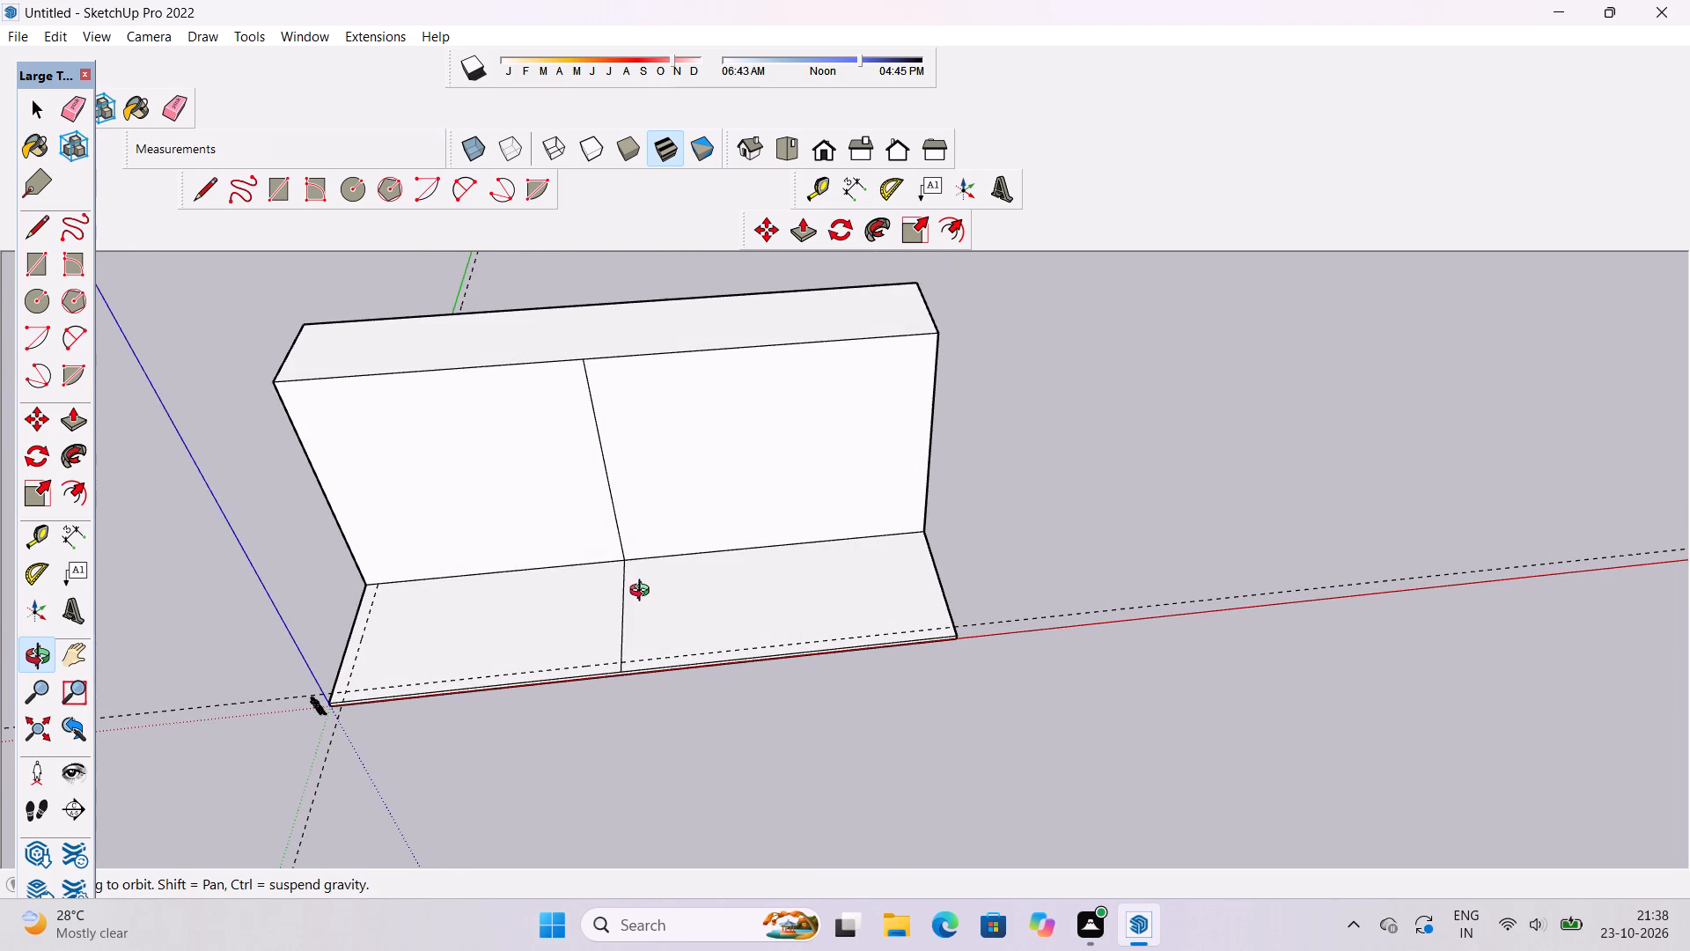
scroll(716, 715, "up", 1)
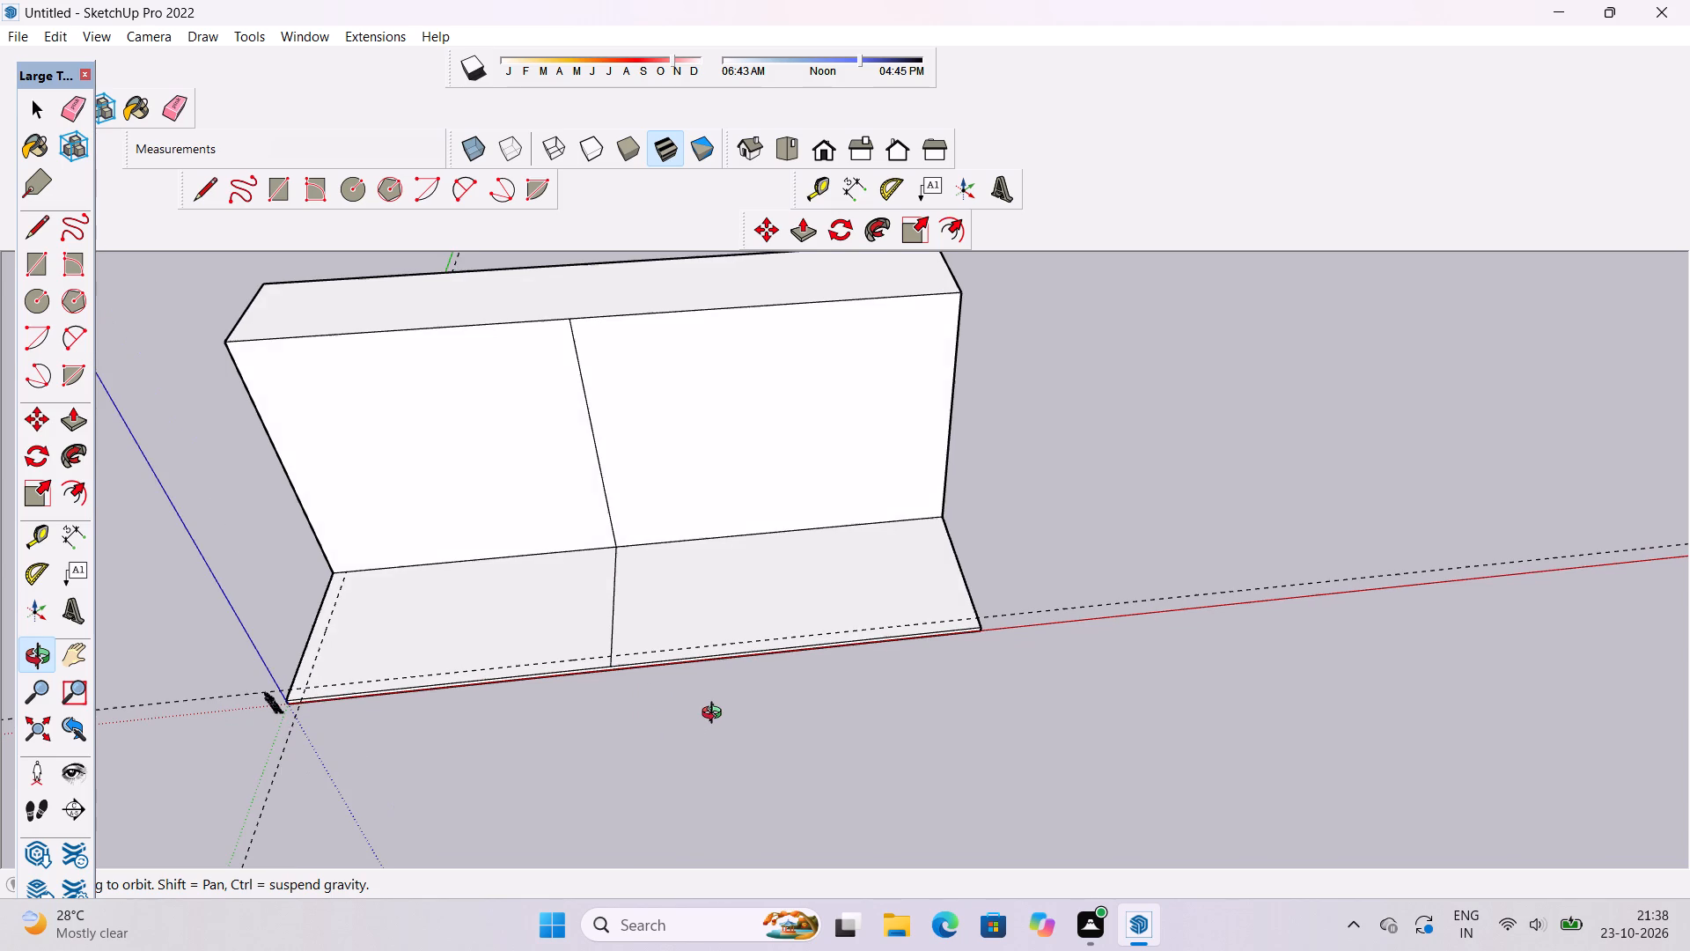
scroll(716, 715, "up", 5)
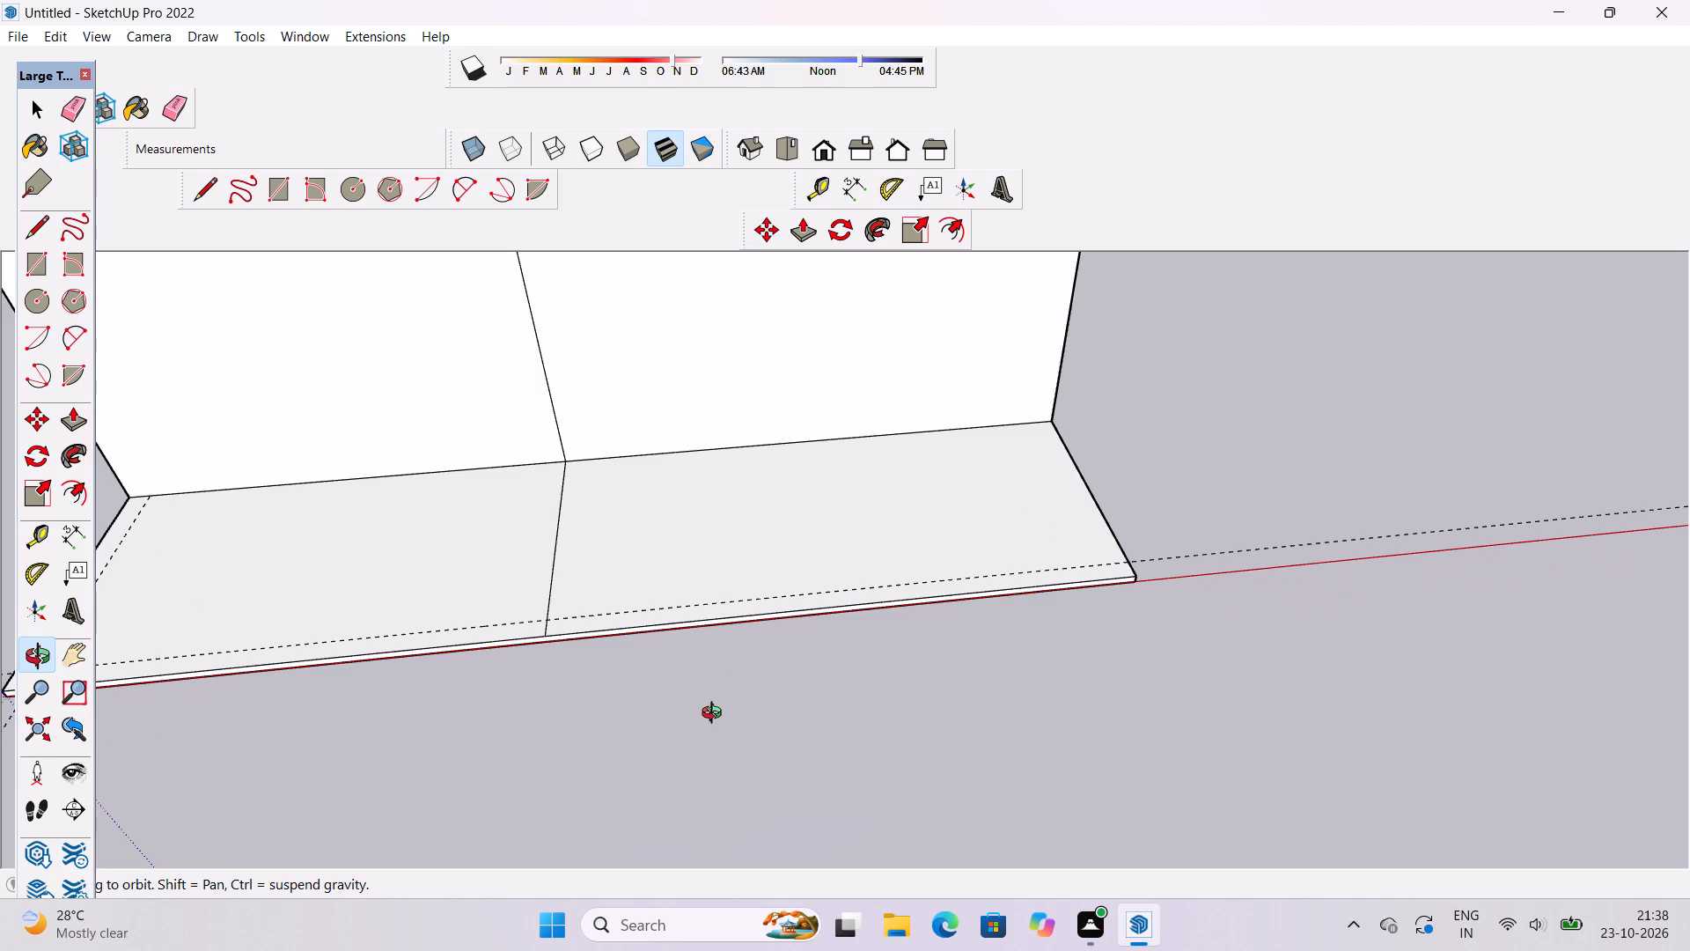
scroll(716, 715, "down", 5)
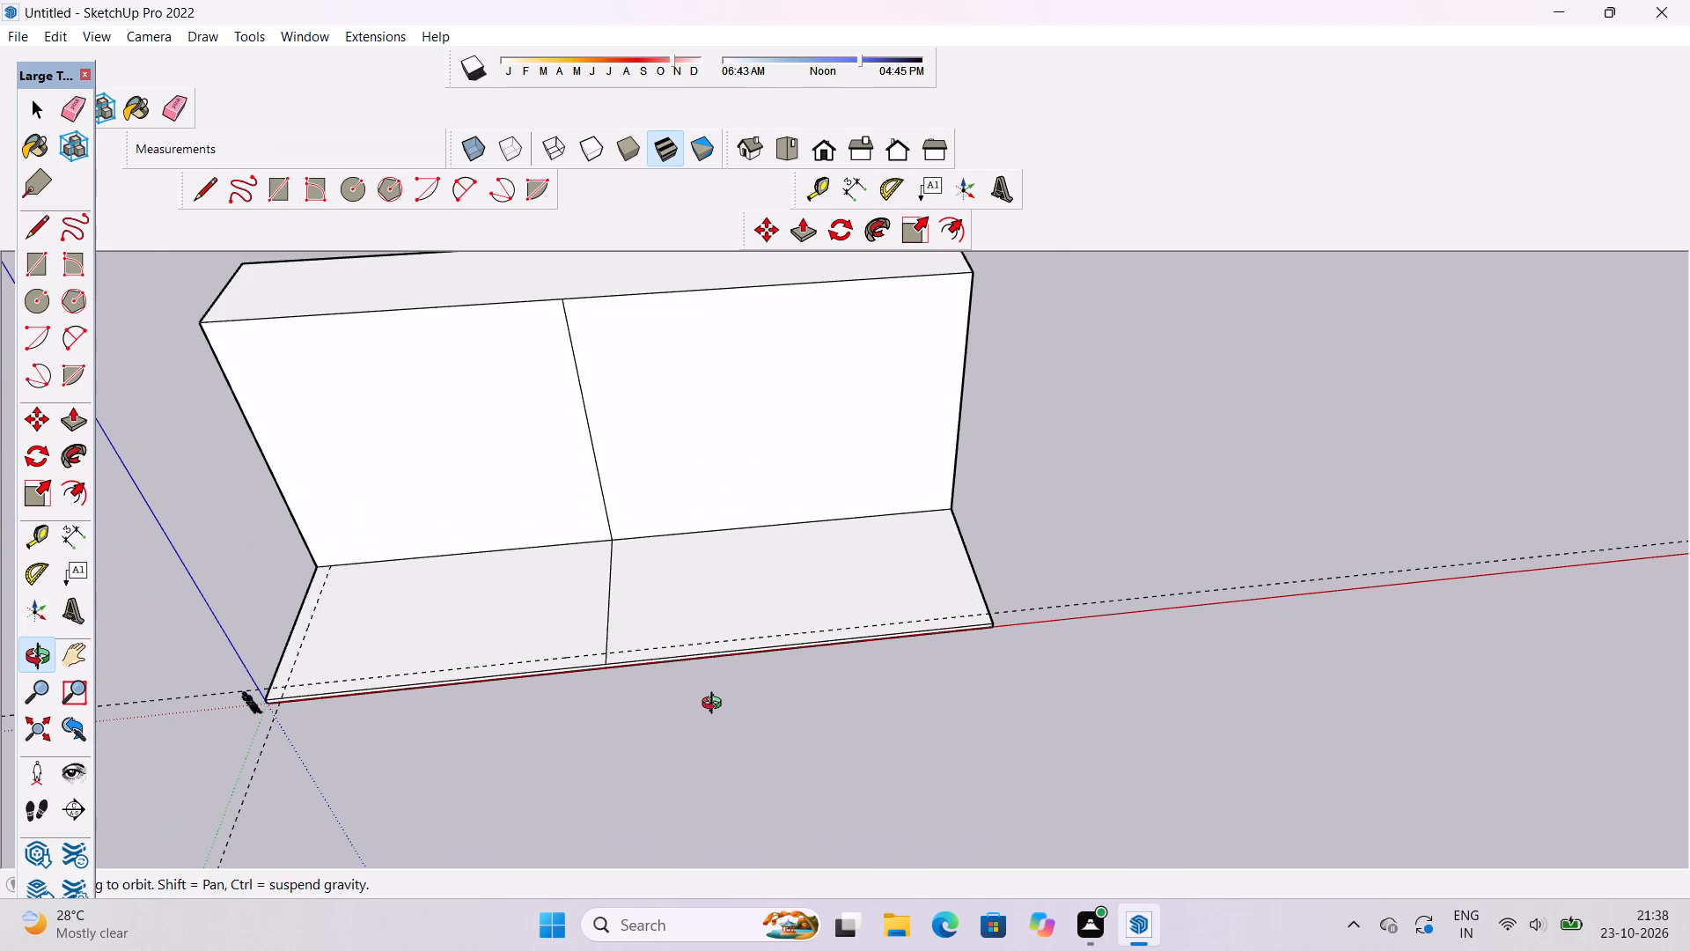
scroll(716, 705, "up", 2)
scroll(716, 705, "down", 4)
left_click_drag(718, 699, 750, 778, "shift")
left_click_drag(750, 778, 655, 784)
left_click_drag(644, 779, 665, 722, "shift")
scroll(535, 663, "up", 3)
left_click_drag(535, 663, 546, 689)
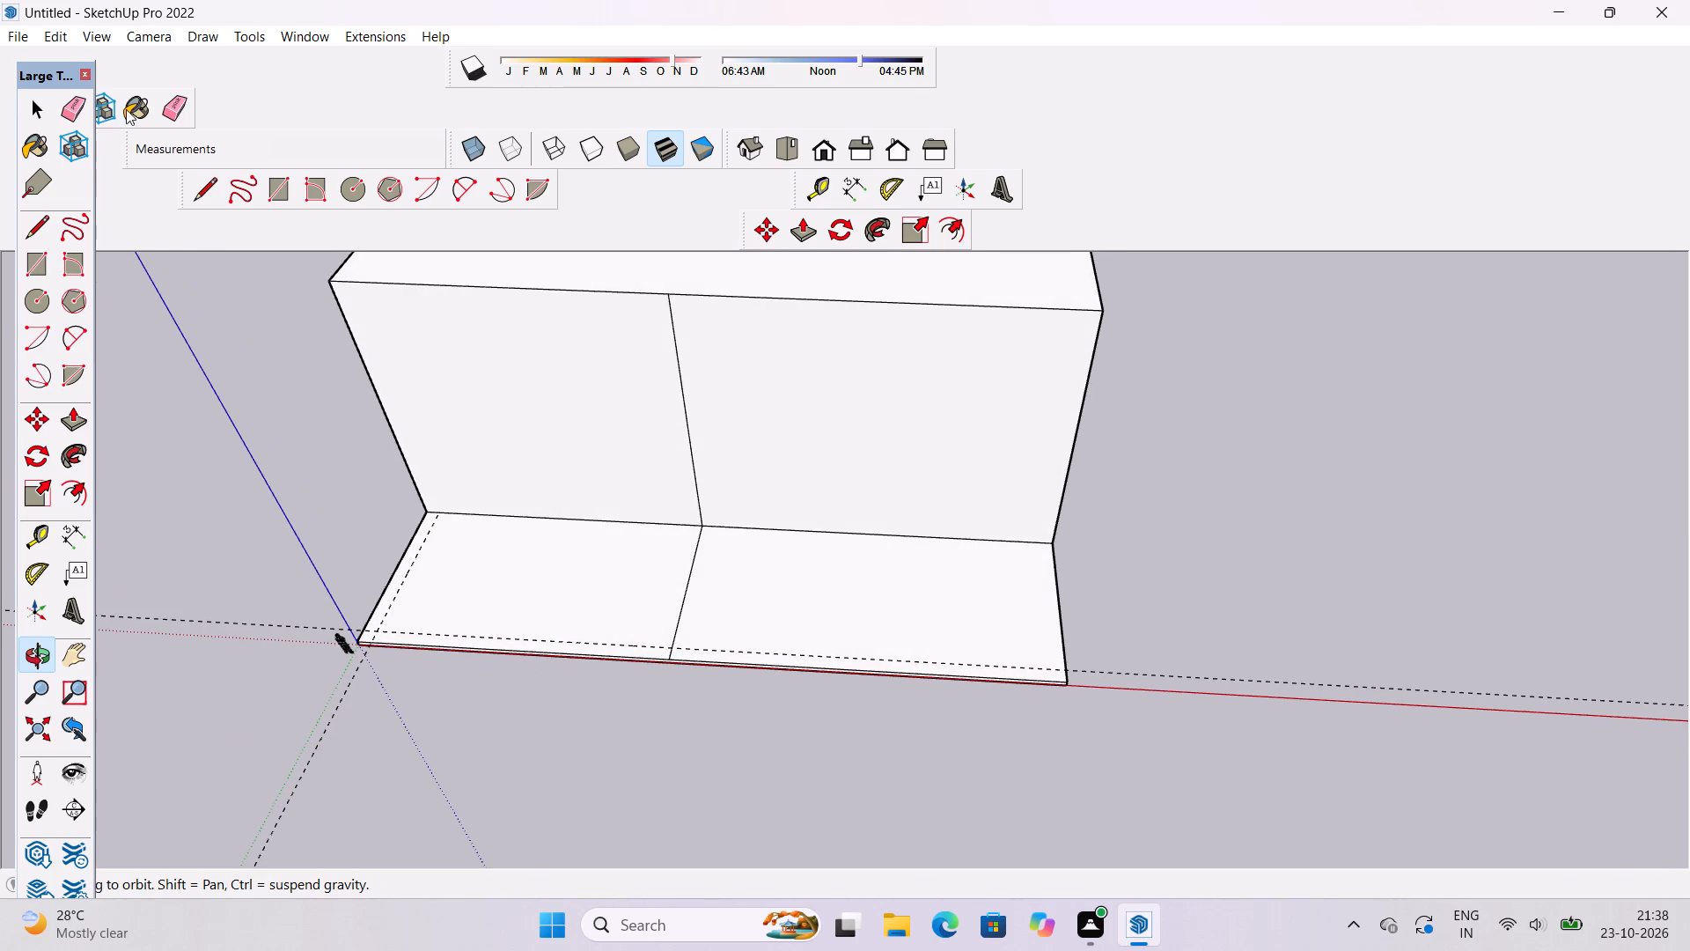
Draw two connected edges along the guides on the panel nearest the origin, from the block's base to the dividing line, the second 62' long.
left_click(214, 192)
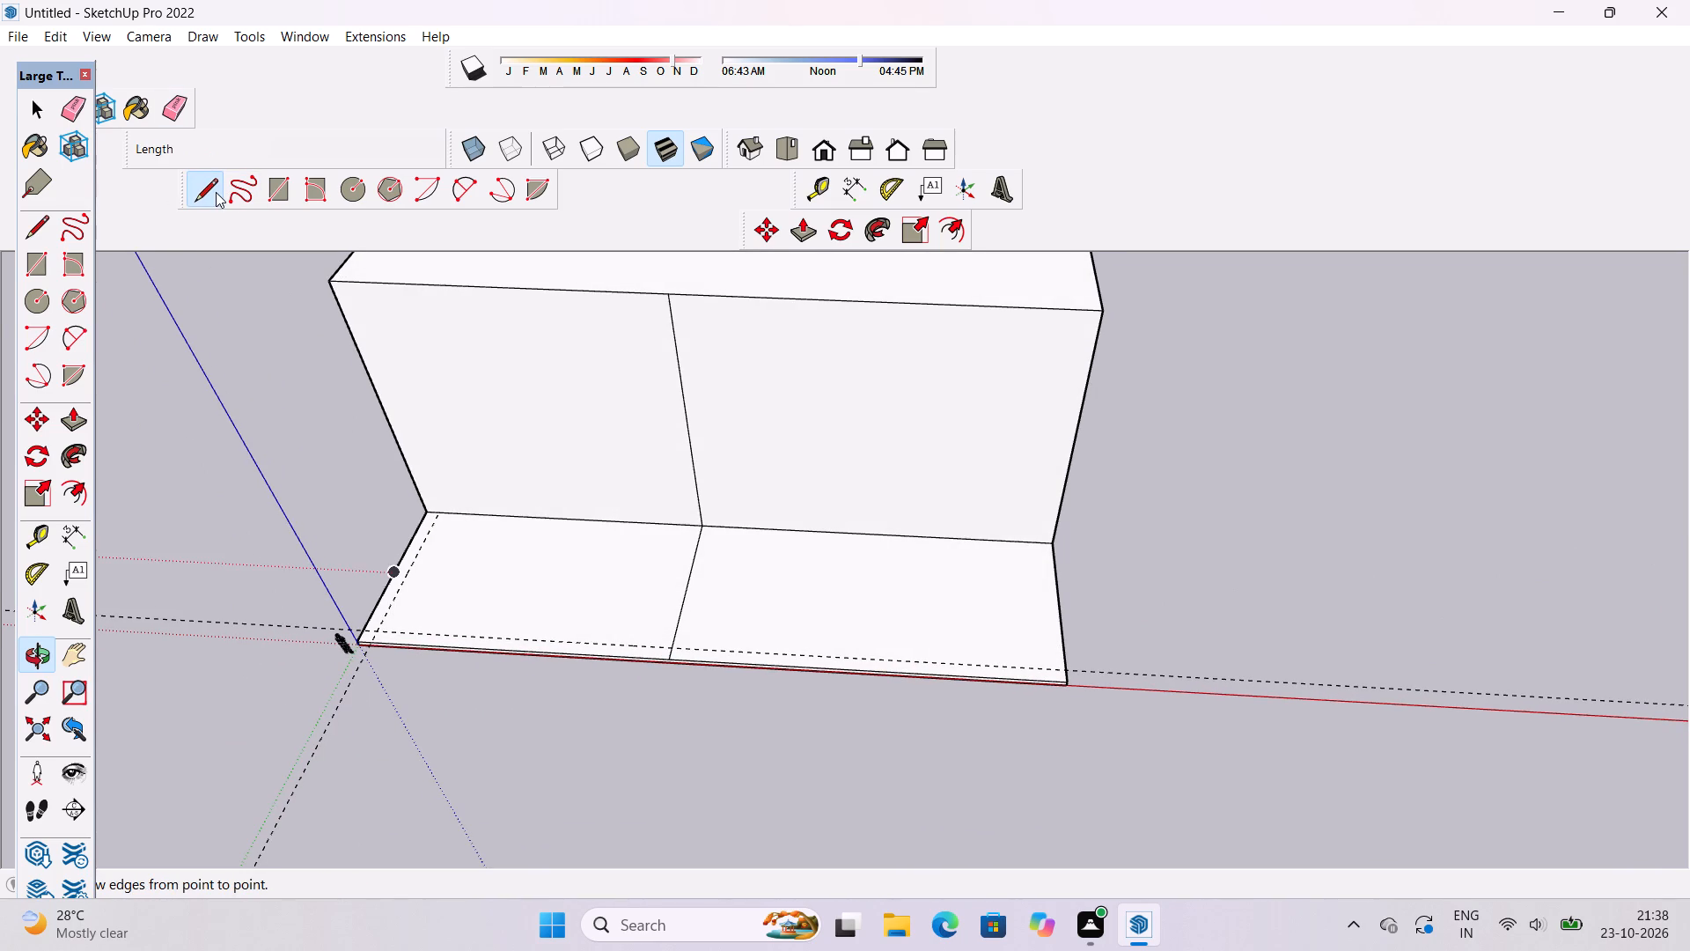
scroll(423, 512, "up", 6)
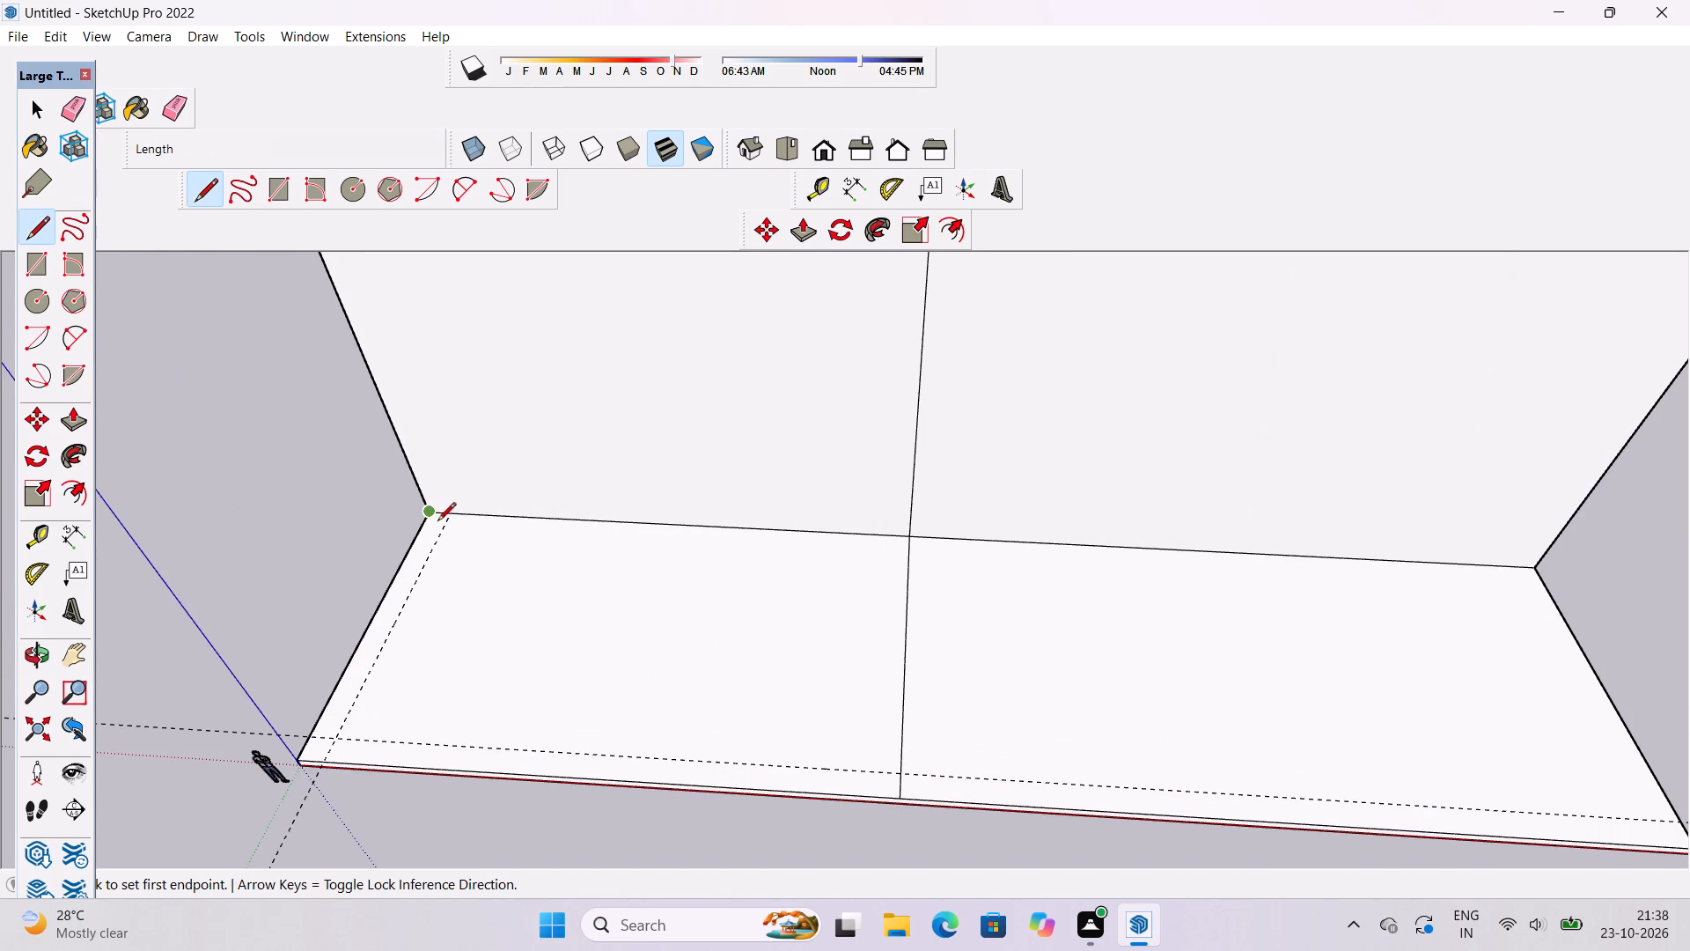
left_click(451, 518)
scroll(452, 518, "down", 6)
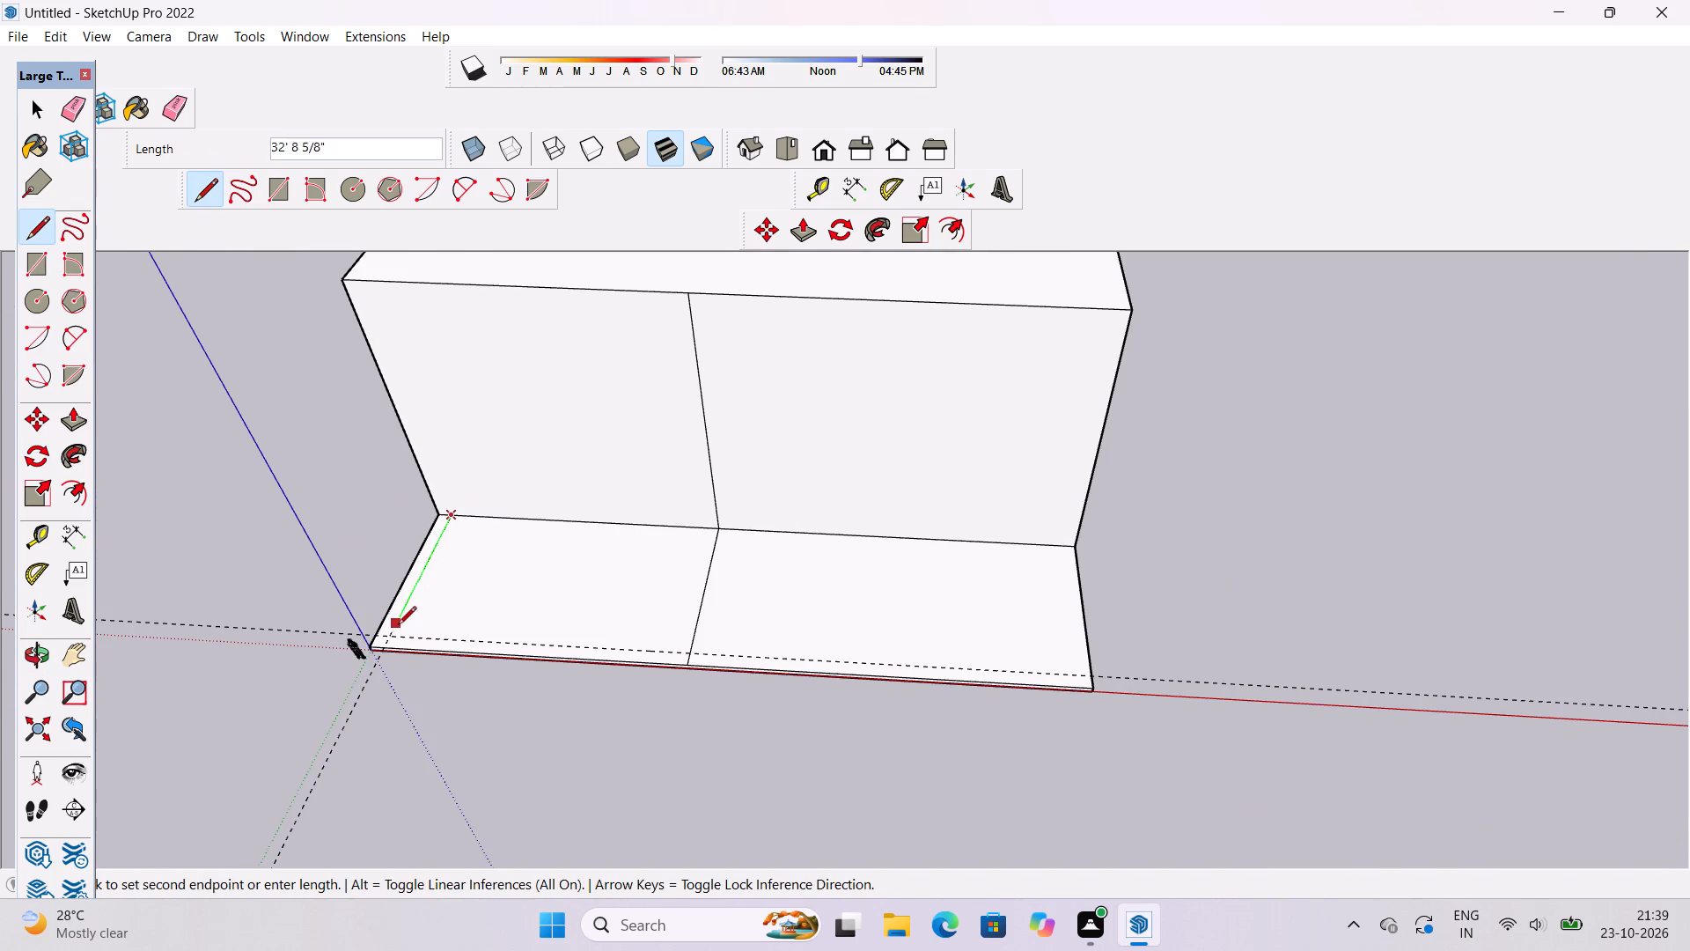
left_click(392, 635)
scroll(700, 654, "up", 6)
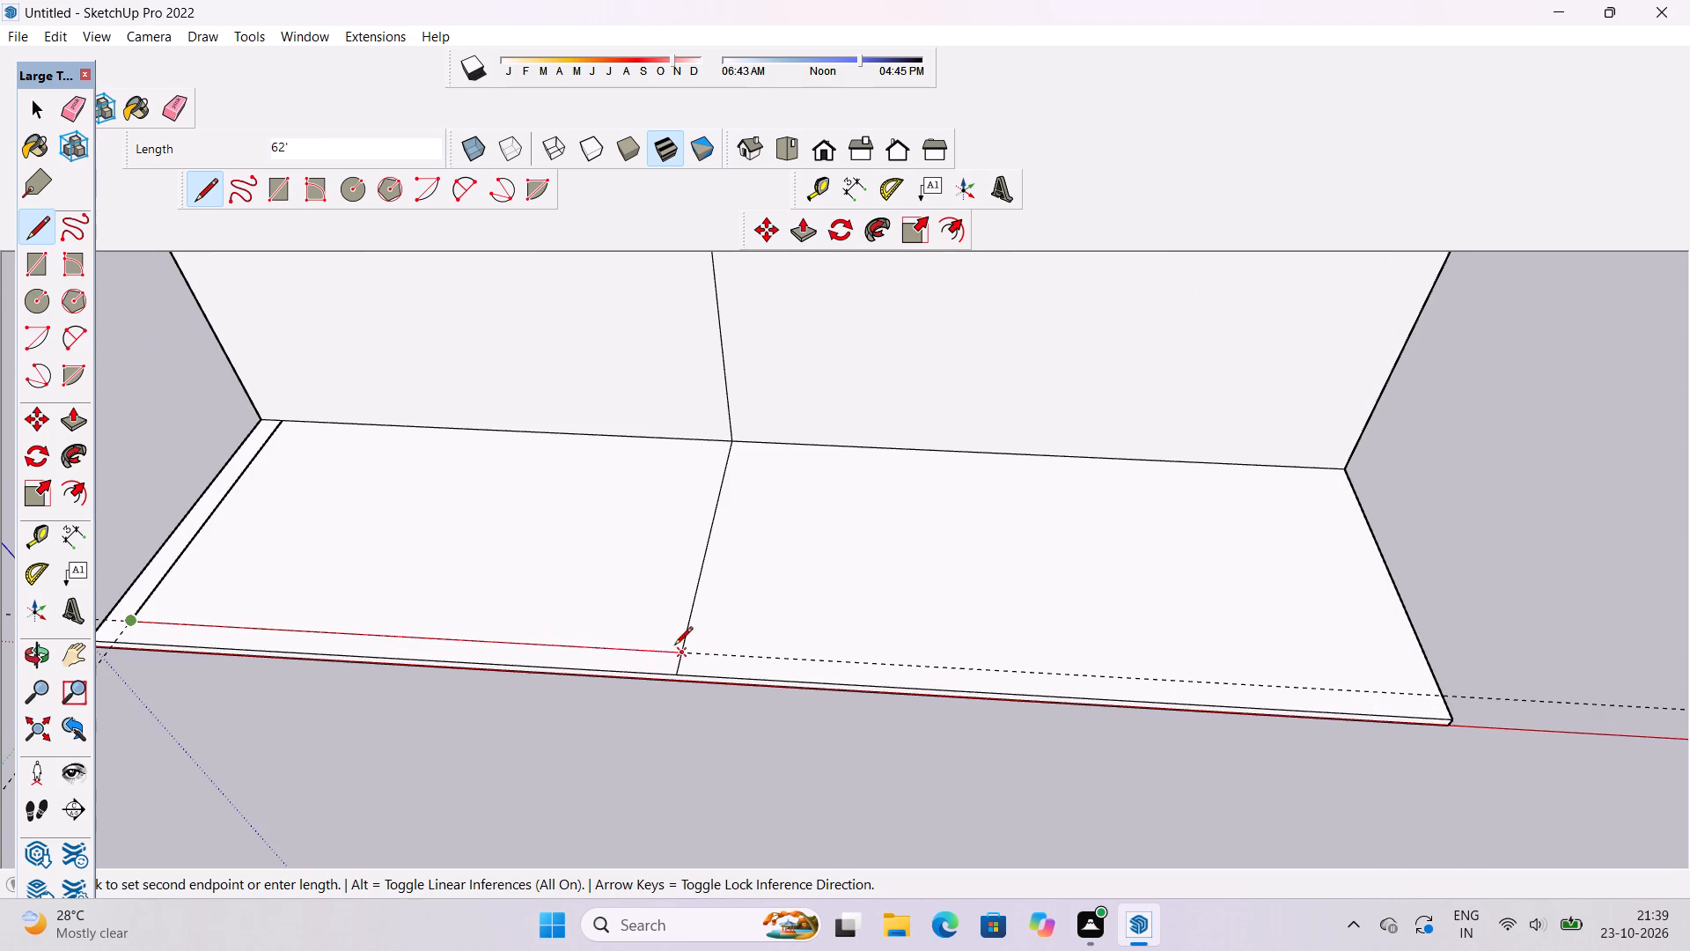
left_click(687, 652)
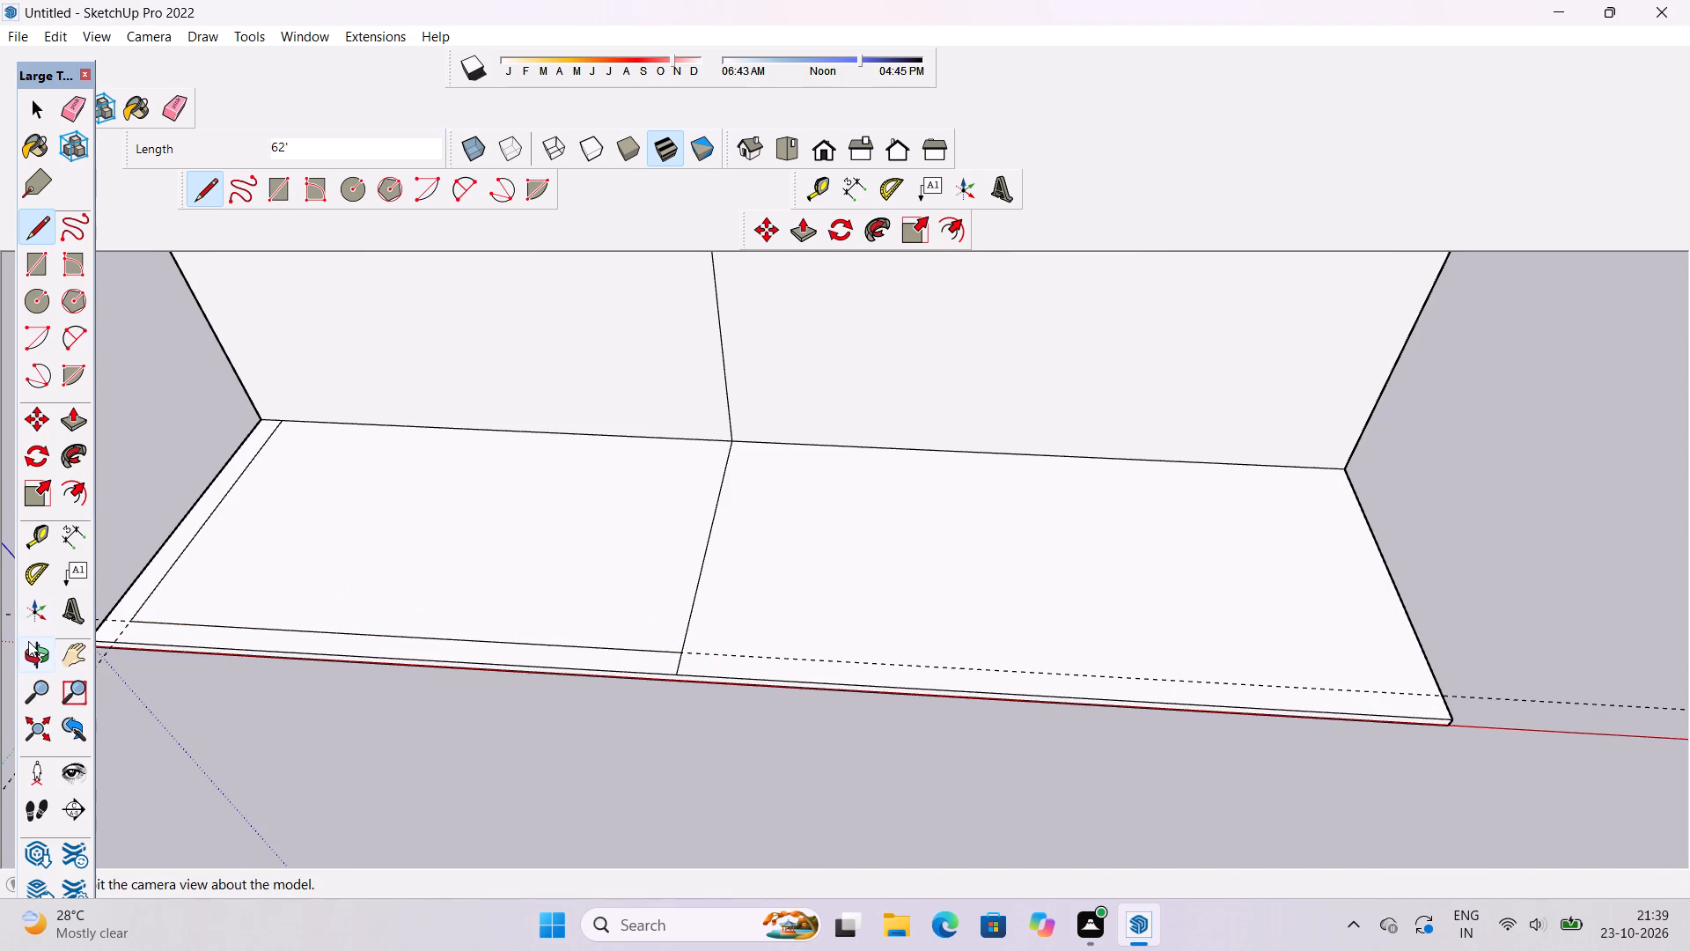
Erase both guide lines, keeping the two inset edges drawn on the lower panel.
left_click(26, 652)
scroll(320, 801, "down", 11)
left_click_drag(271, 767, 448, 688)
scroll(519, 665, "down", 6)
left_click_drag(743, 741, 570, 841)
scroll(541, 647, "up", 2)
left_click_drag(770, 678, 761, 734)
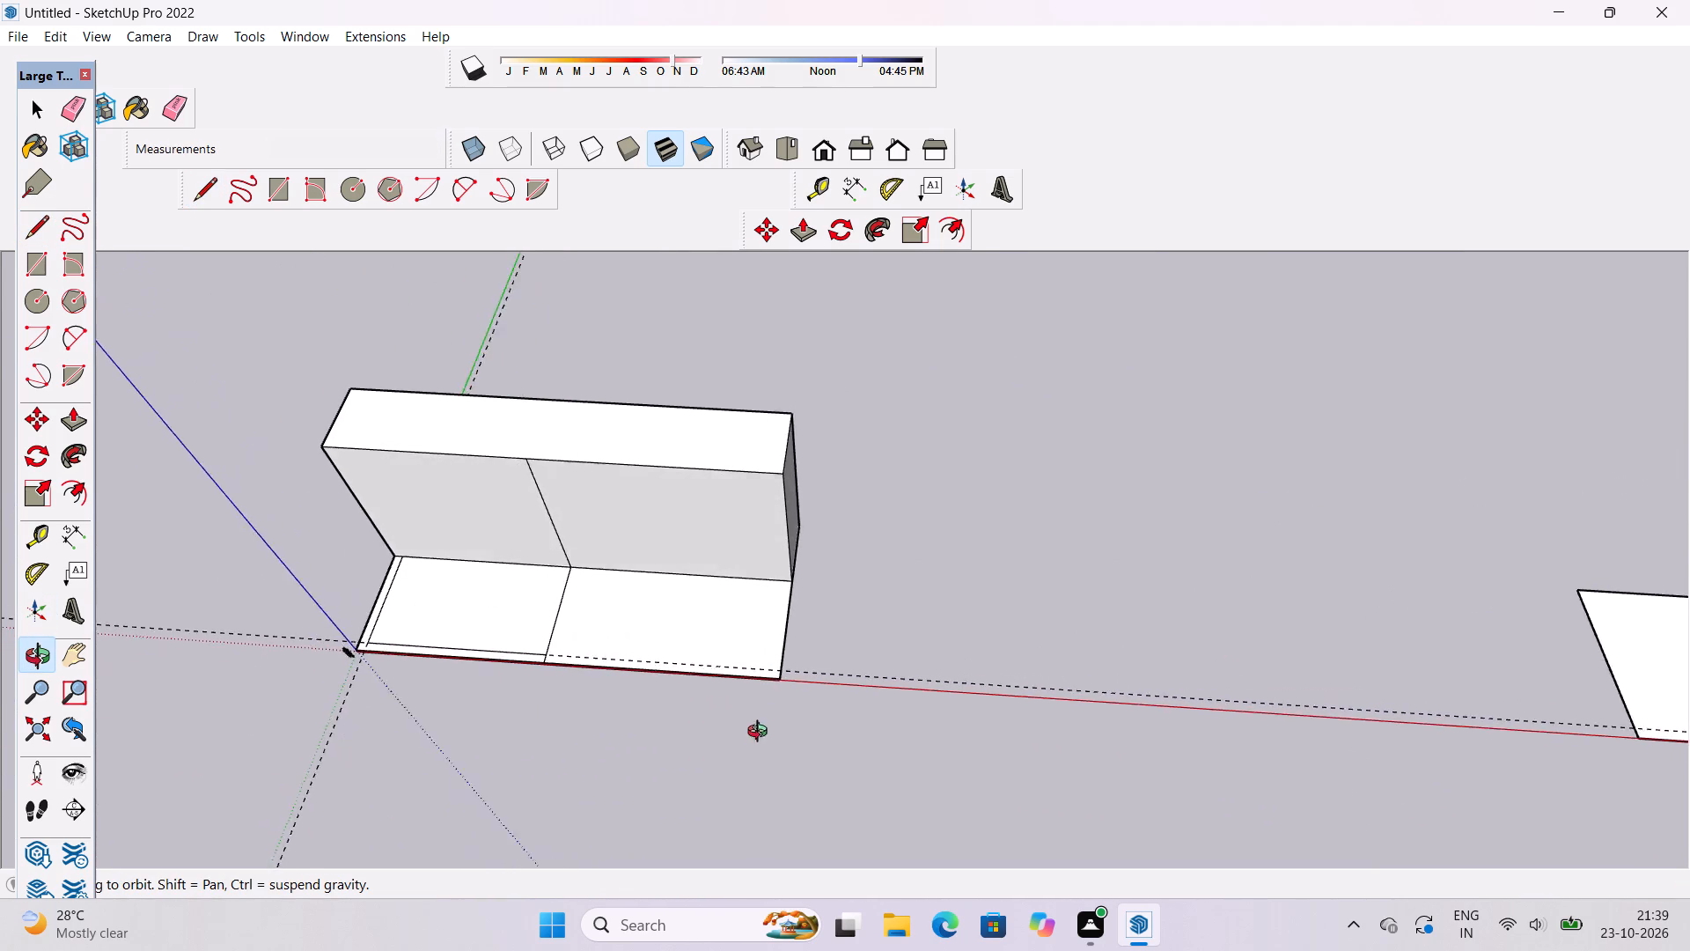
left_click_drag(761, 734, 663, 750)
left_click(171, 108)
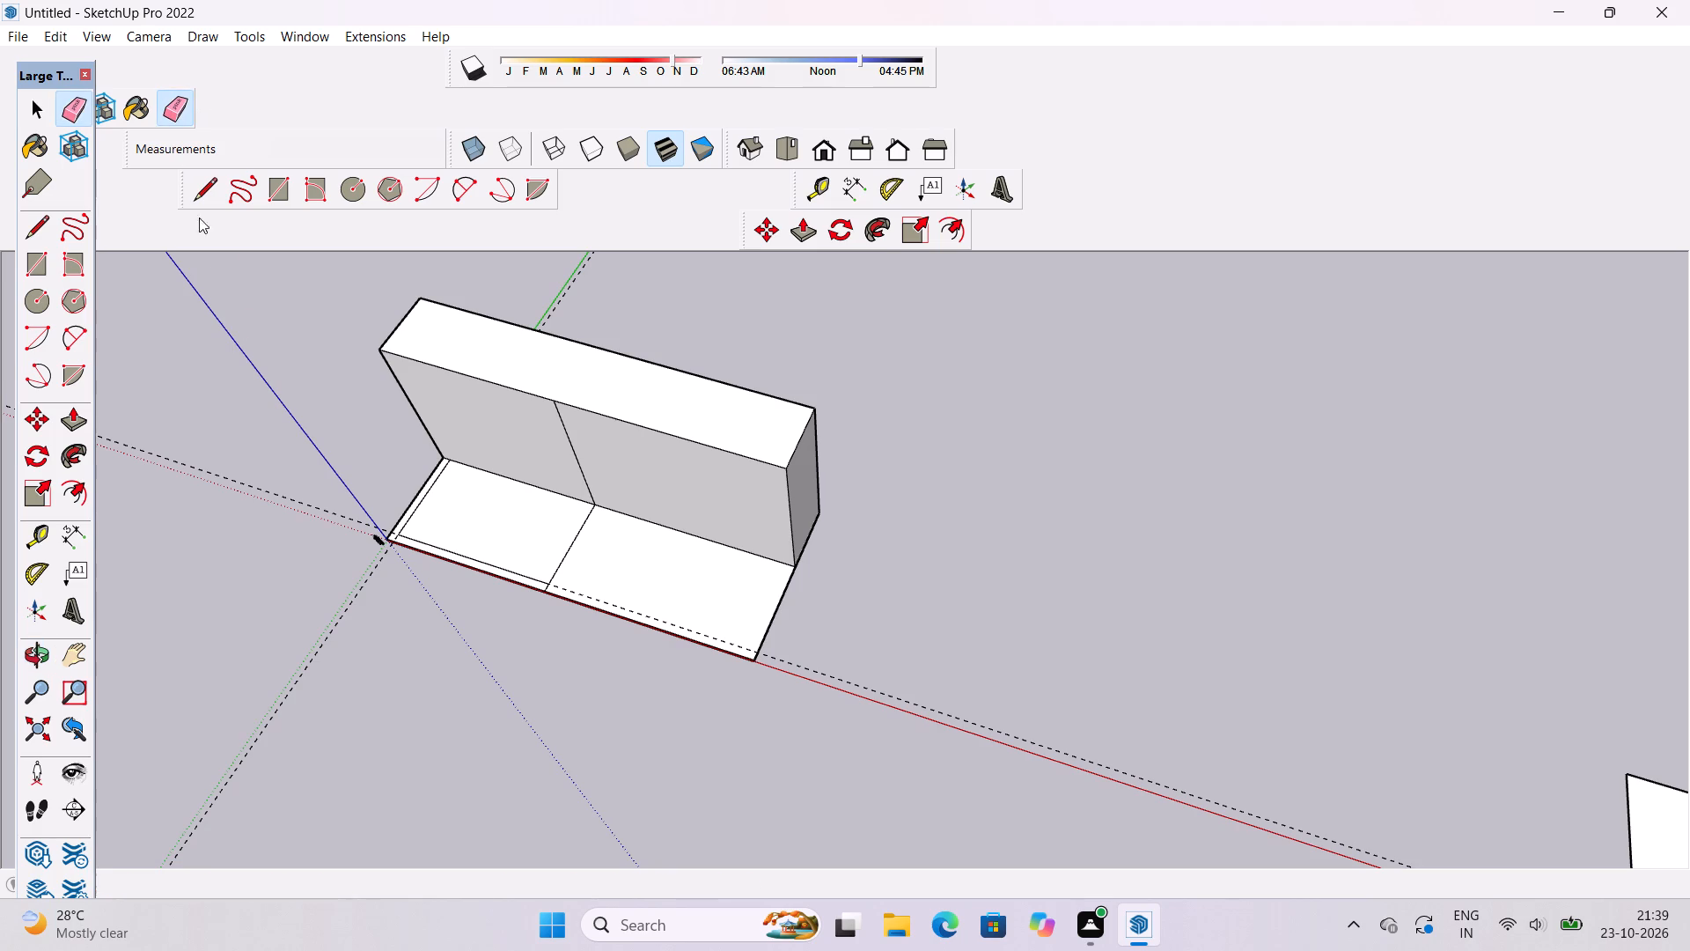
left_click_drag(235, 474, 239, 487)
left_click_drag(276, 586, 292, 617)
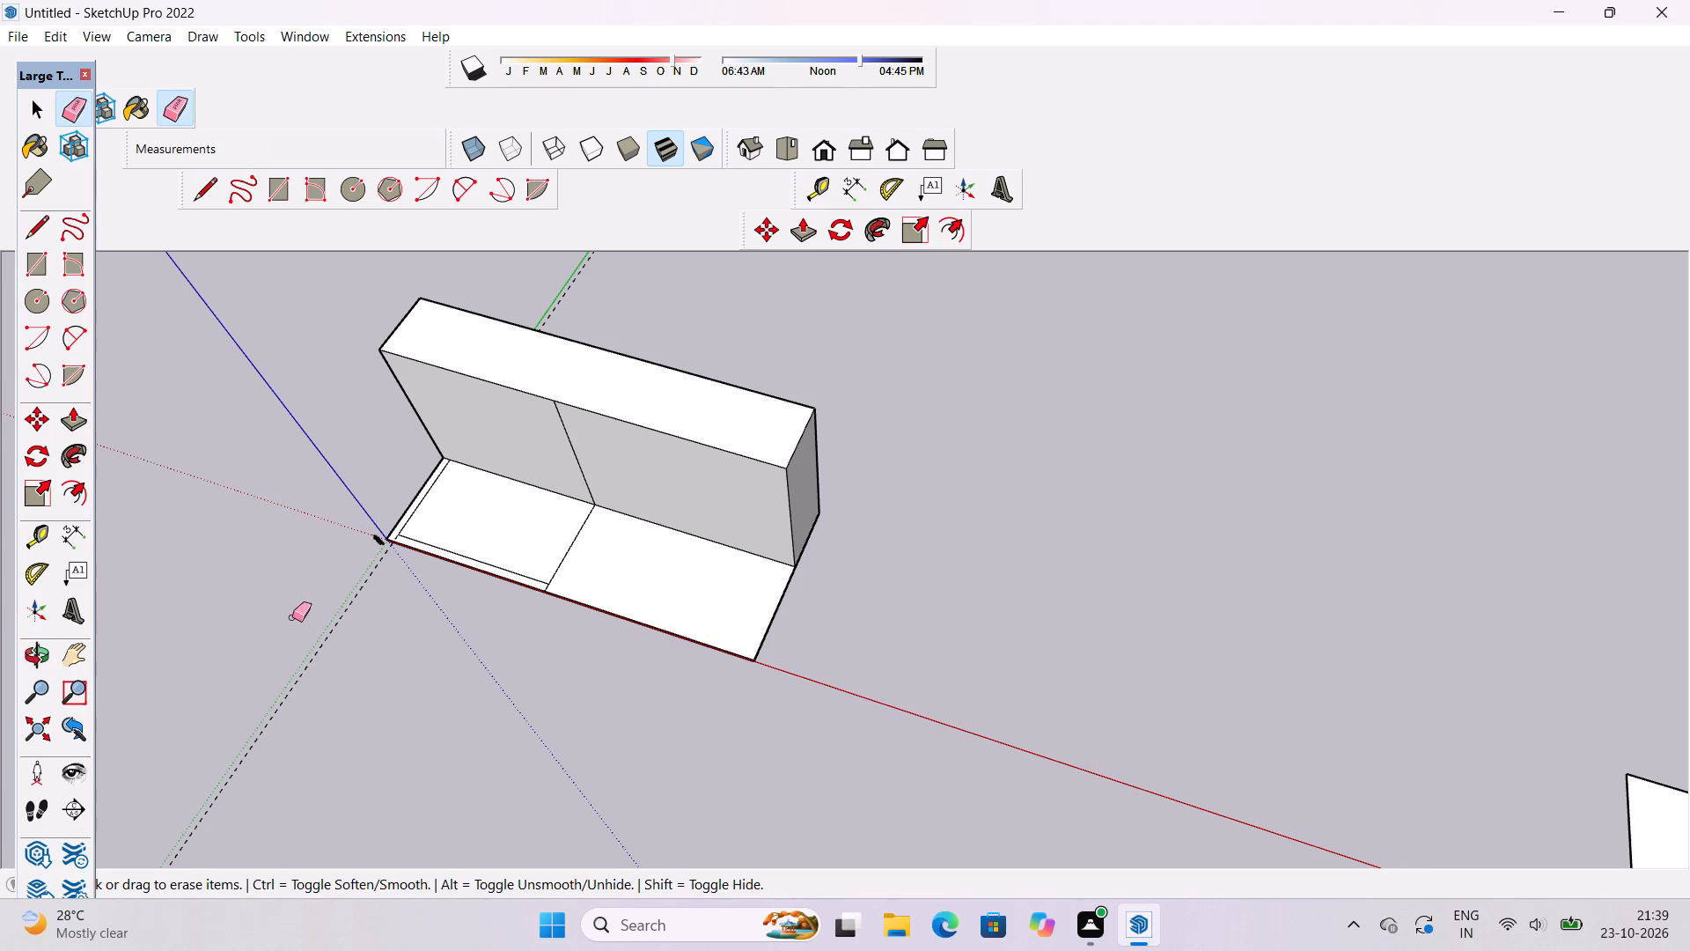
left_click_drag(292, 617, 312, 650)
left_click_drag(239, 674, 282, 718)
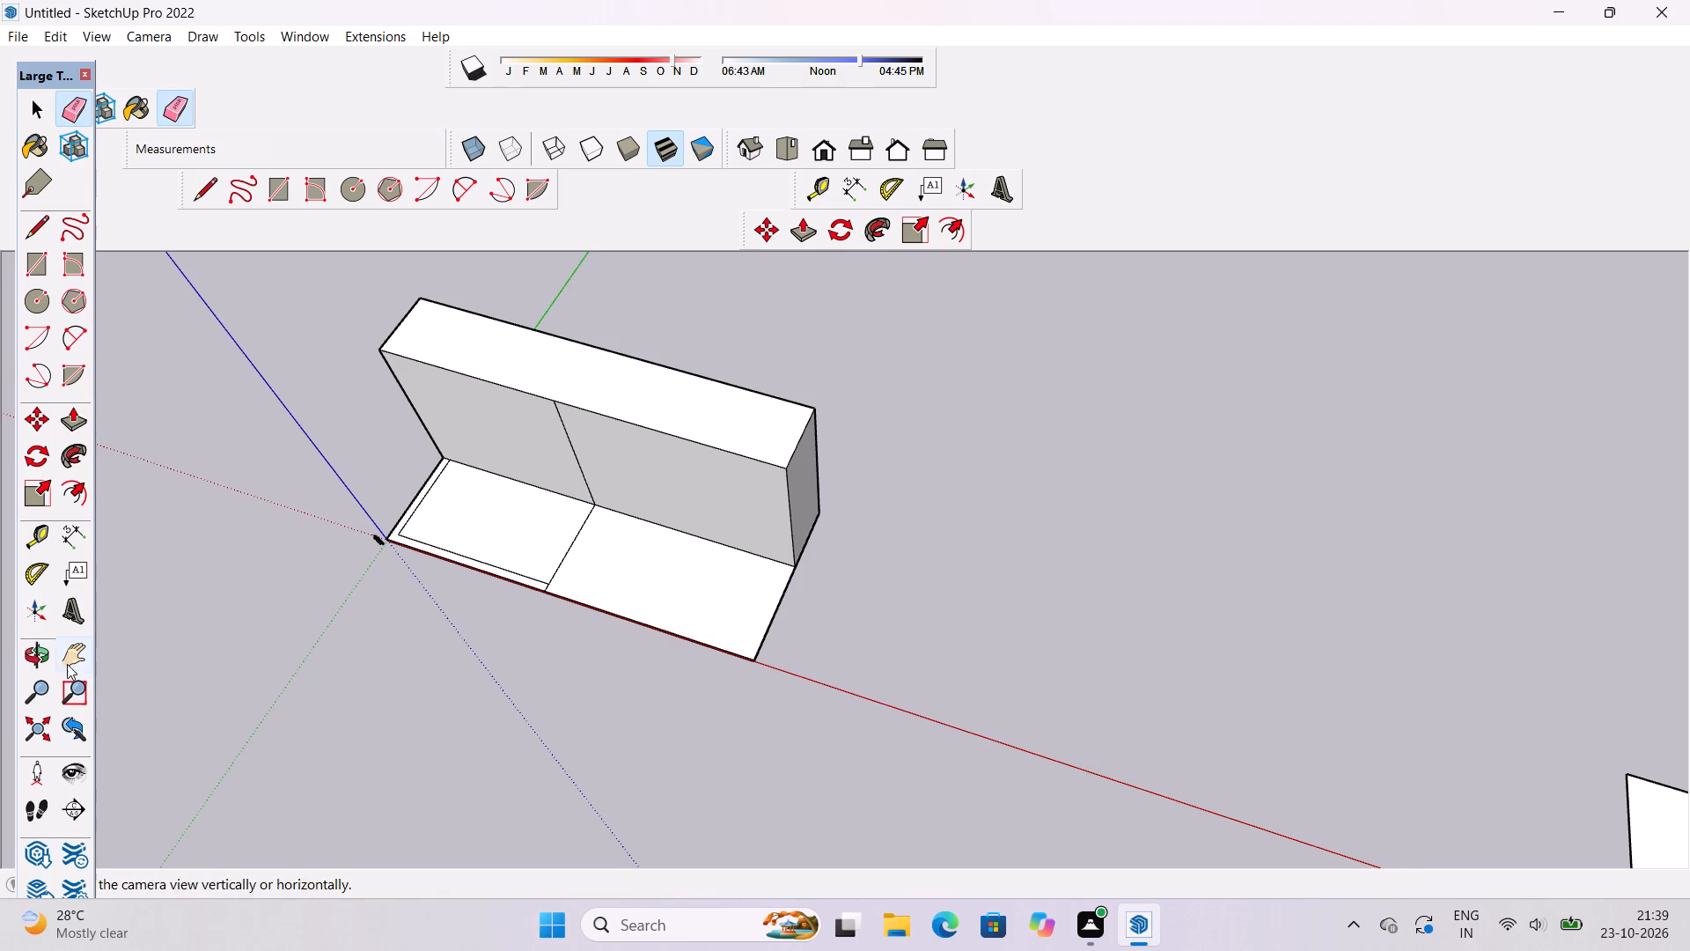
Examine the slab's lower panels and the tall block from the front, far end, low and high angles.
left_click(37, 656)
scroll(283, 658, "down", 6)
left_click_drag(255, 667, 376, 656)
scroll(413, 663, "up", 4)
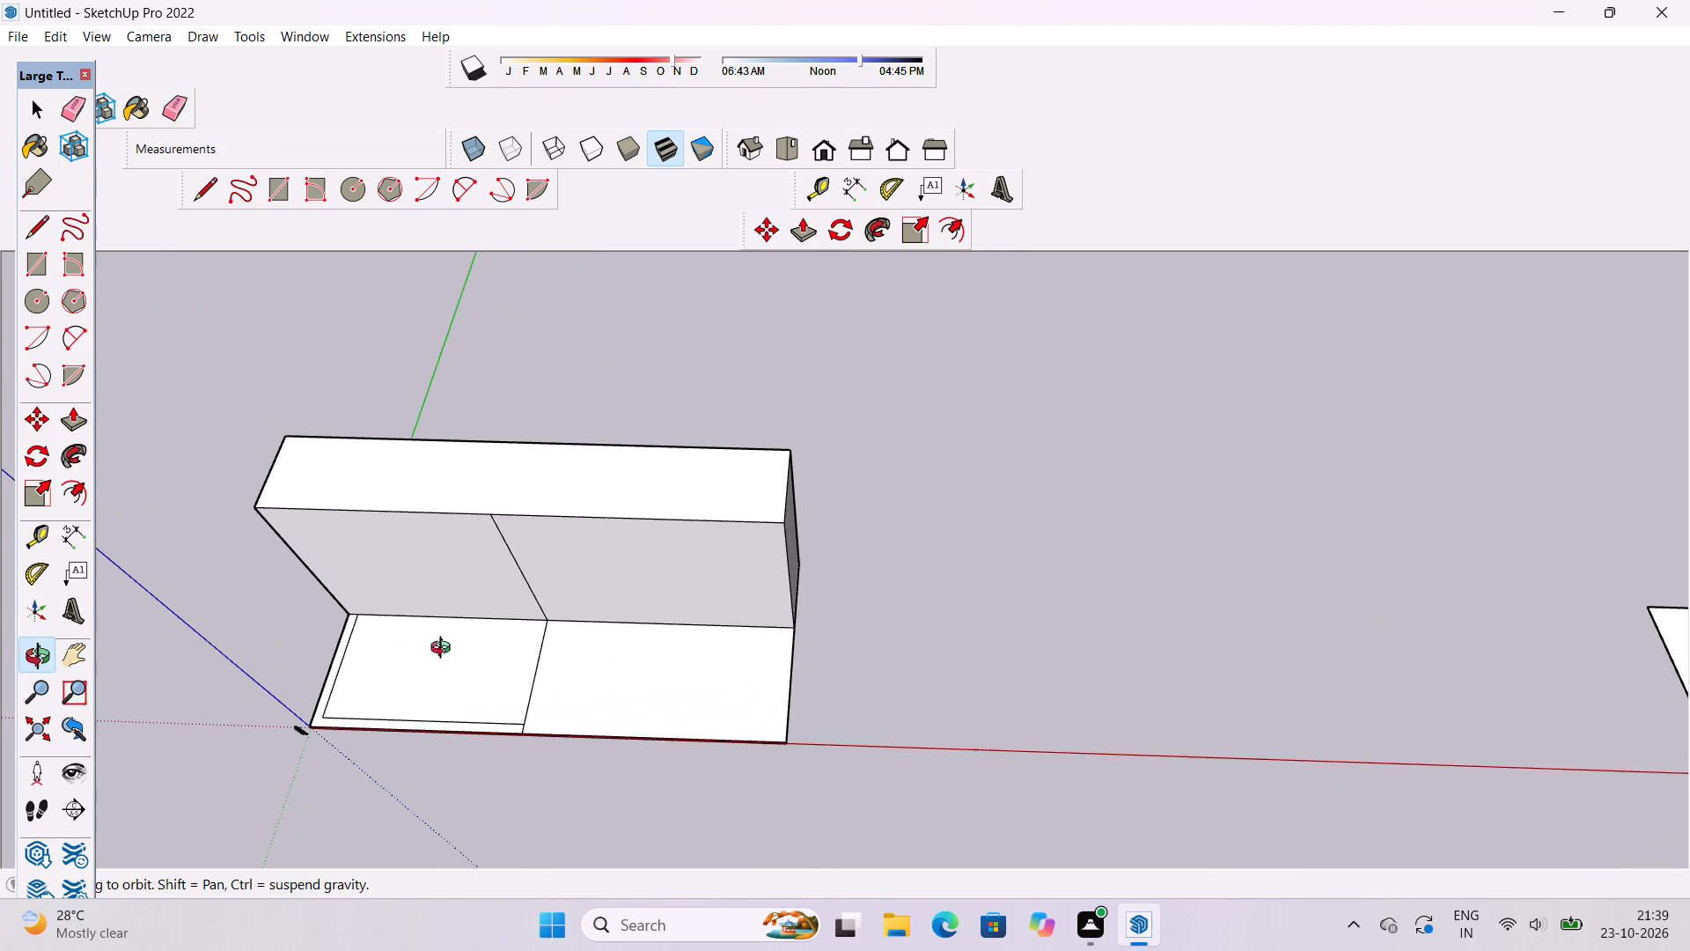
scroll(641, 590, "down", 5)
left_click_drag(484, 689, 697, 446)
left_click_drag(655, 619, 516, 622)
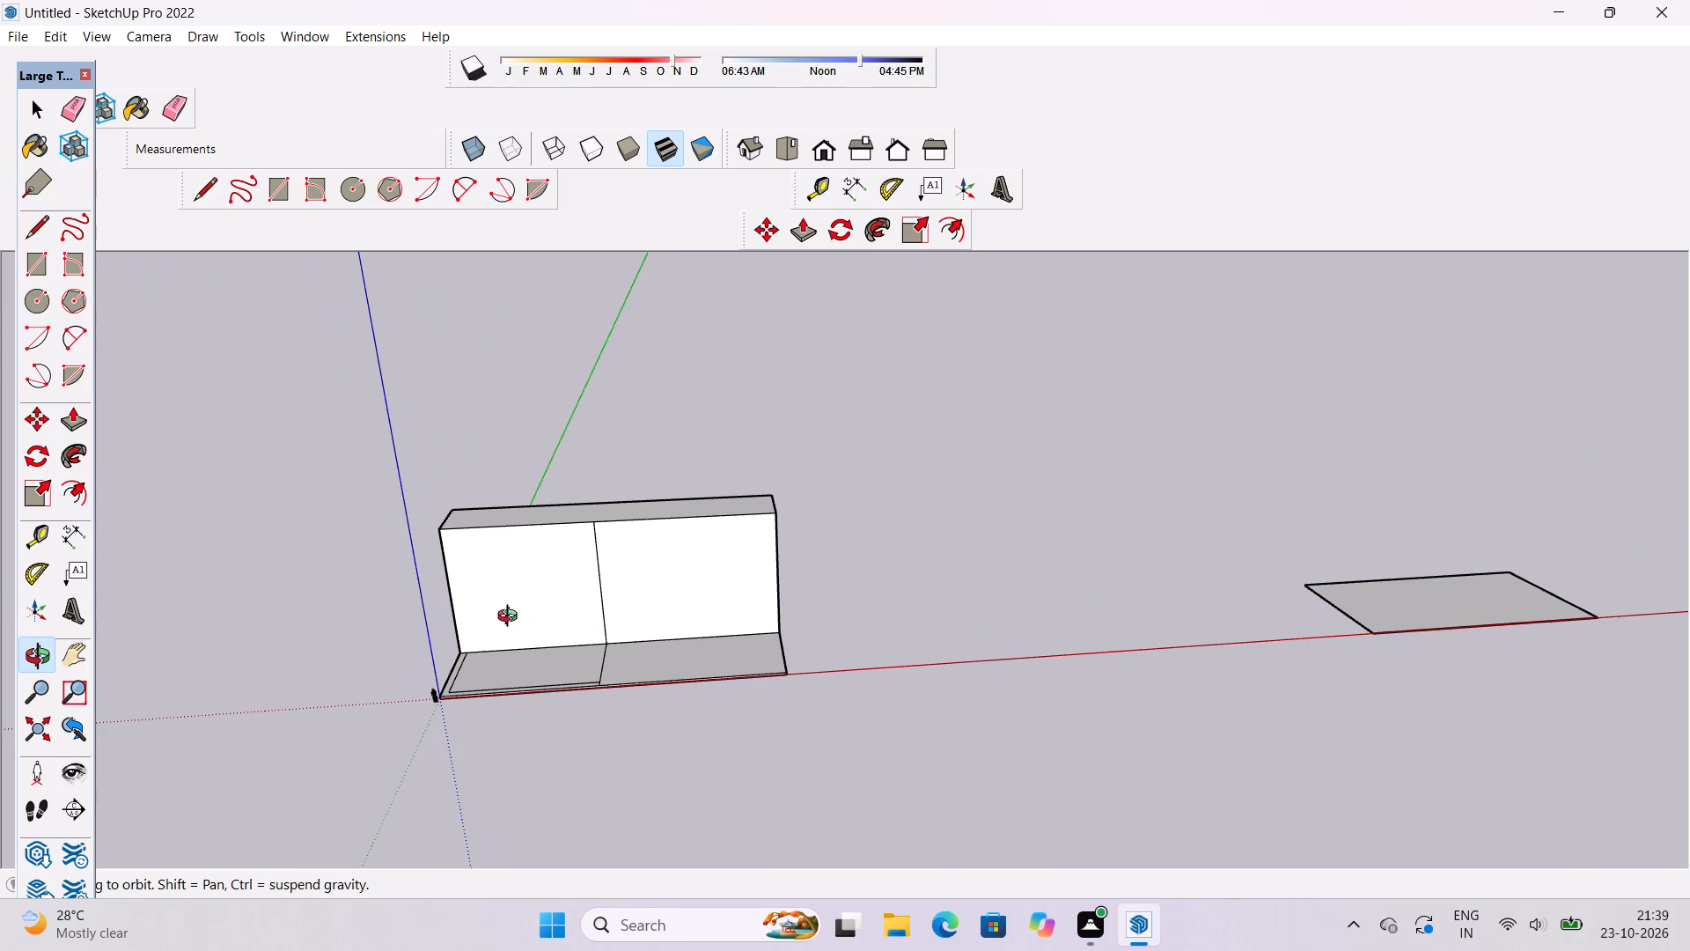
left_click_drag(504, 581, 523, 517, "shift")
left_click_drag(529, 534, 481, 720)
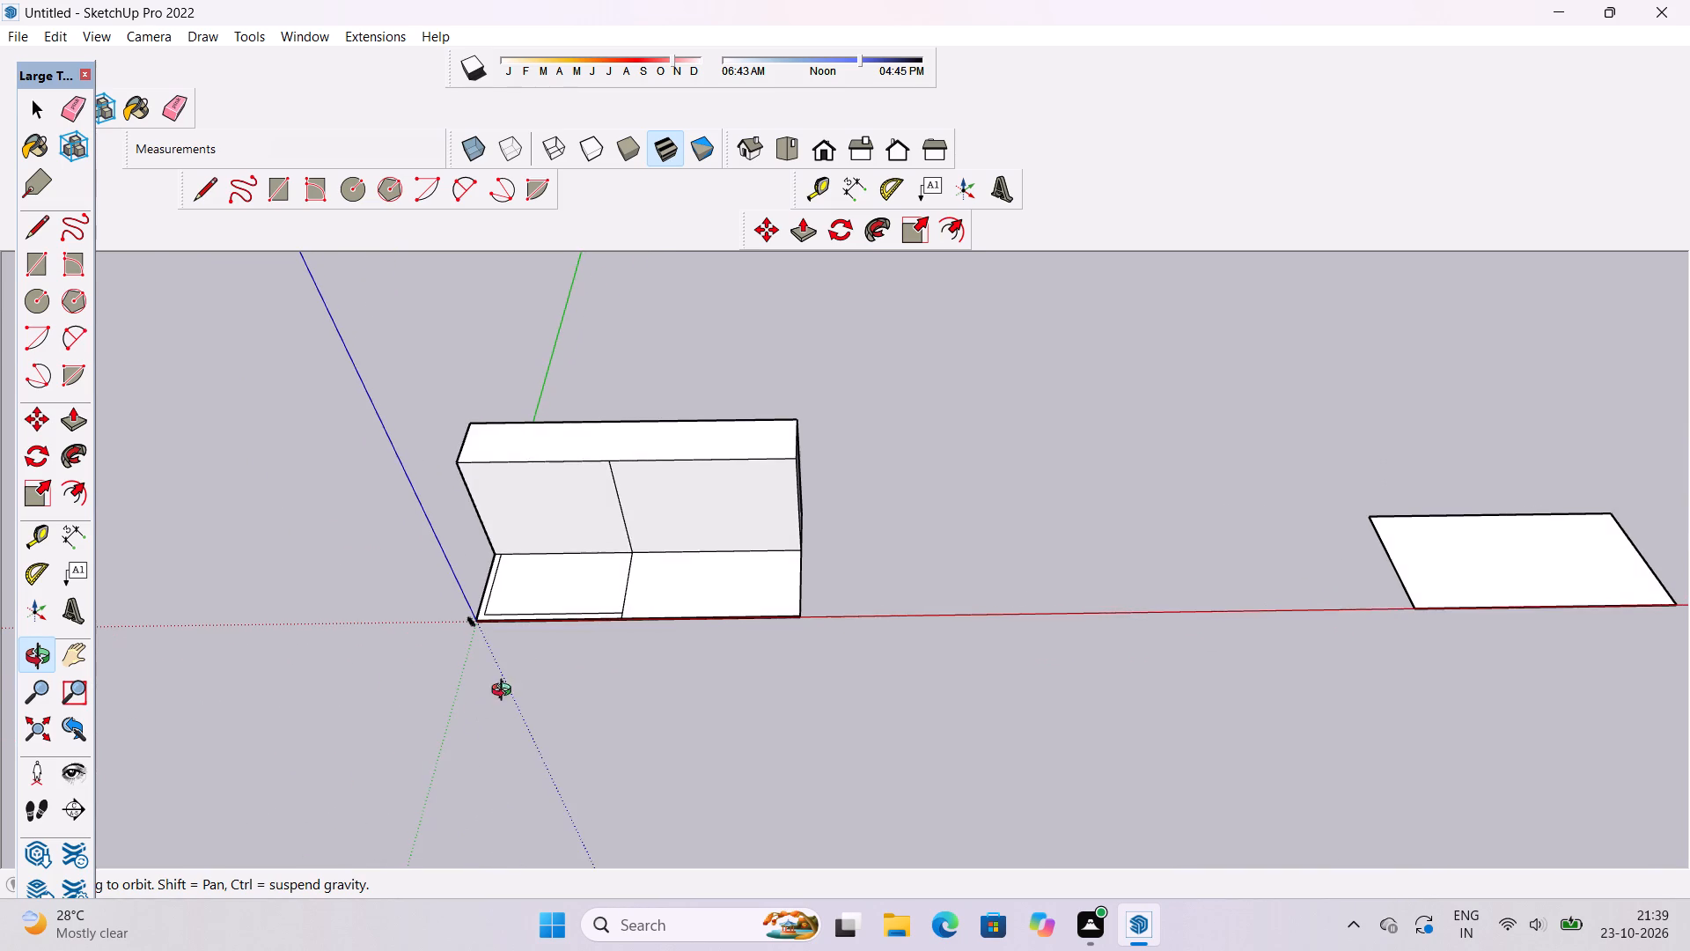
scroll(577, 580, "up", 4)
left_click_drag(633, 559, 573, 643, "shift")
left_click_drag(1046, 587, 686, 424)
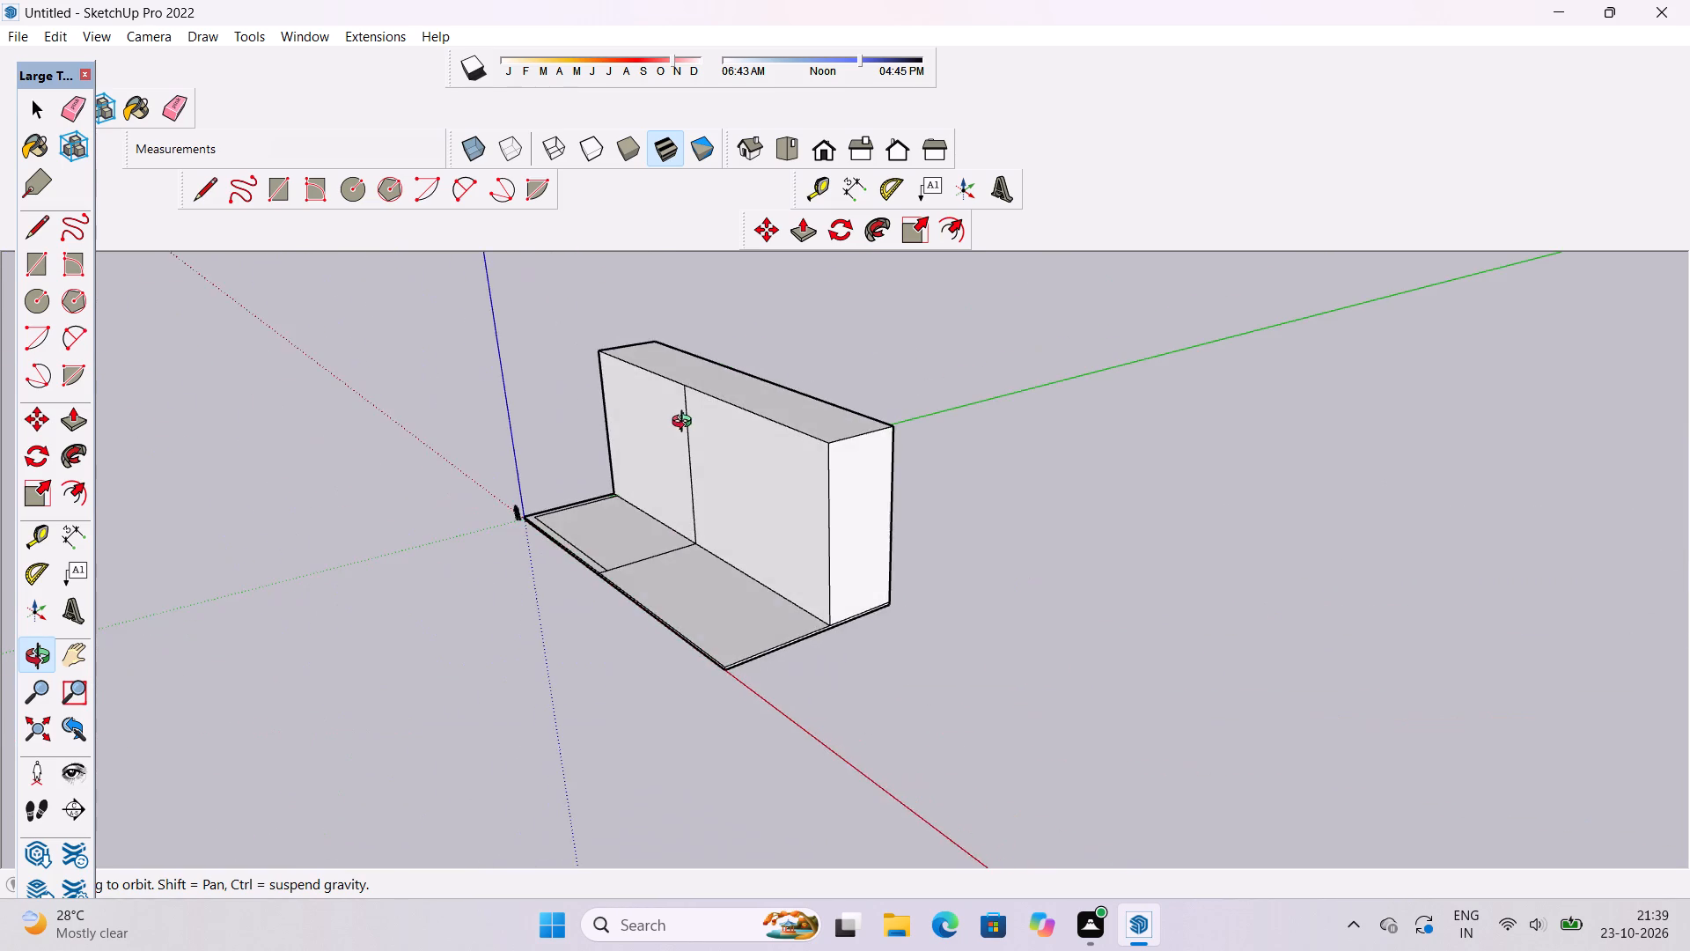
left_click_drag(686, 424, 1037, 548)
scroll(900, 538, "down", 3)
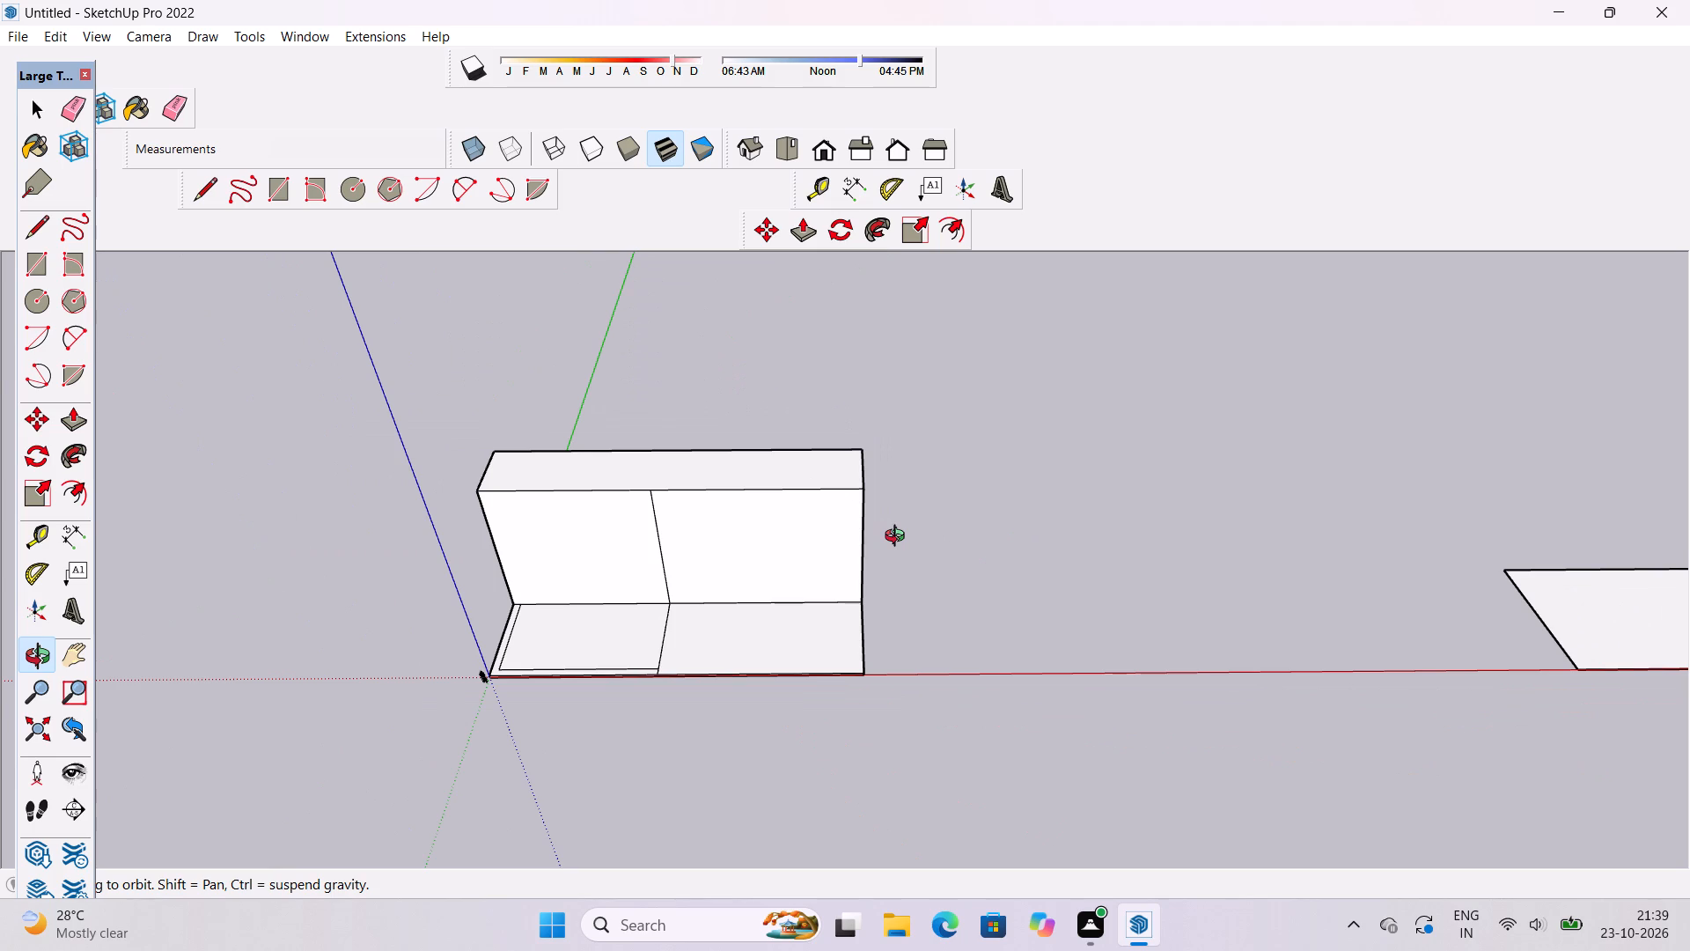
scroll(899, 538, "up", 2)
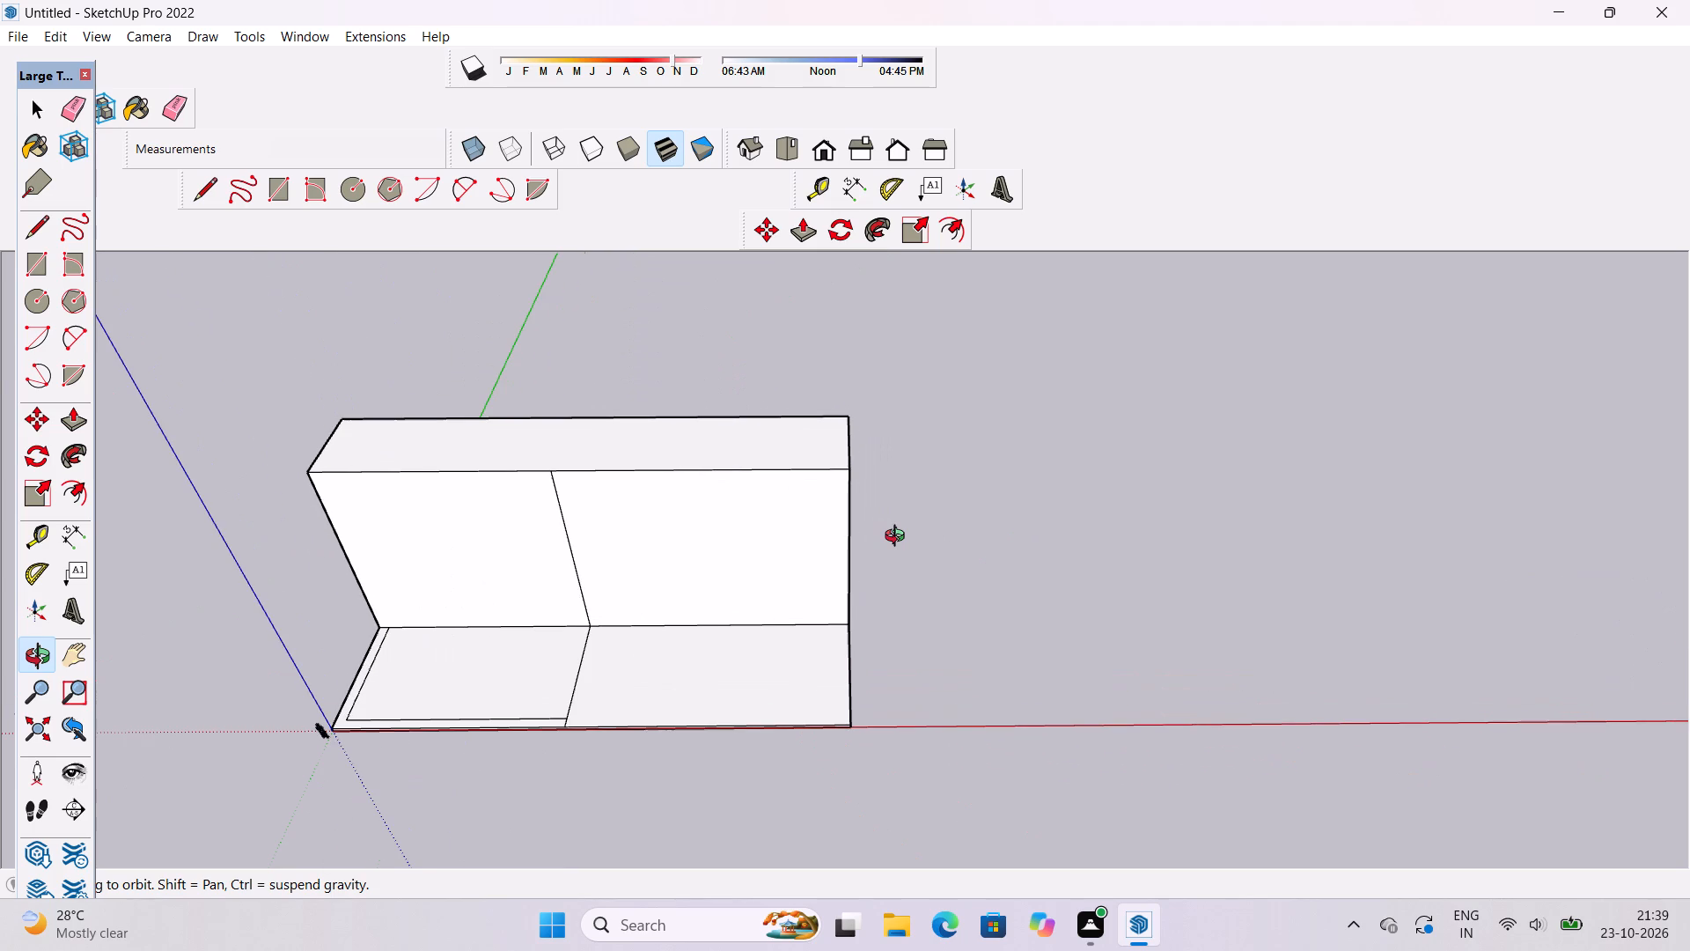
scroll(899, 538, "up", 1)
scroll(899, 538, "down", 4)
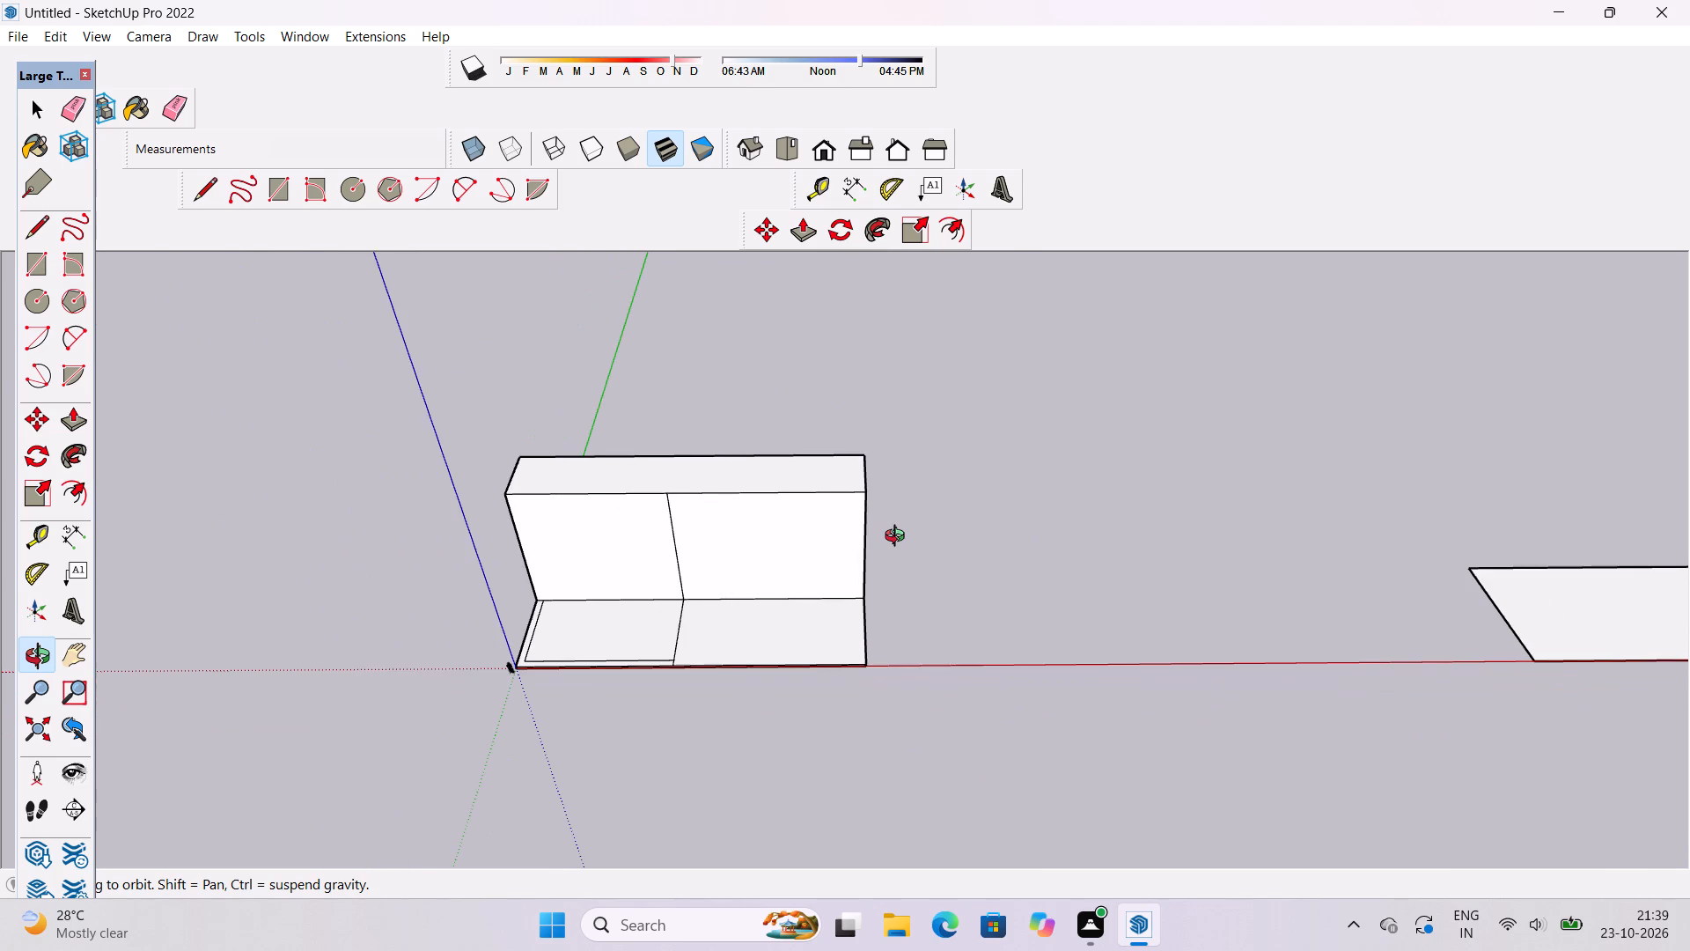
scroll(899, 538, "up", 1)
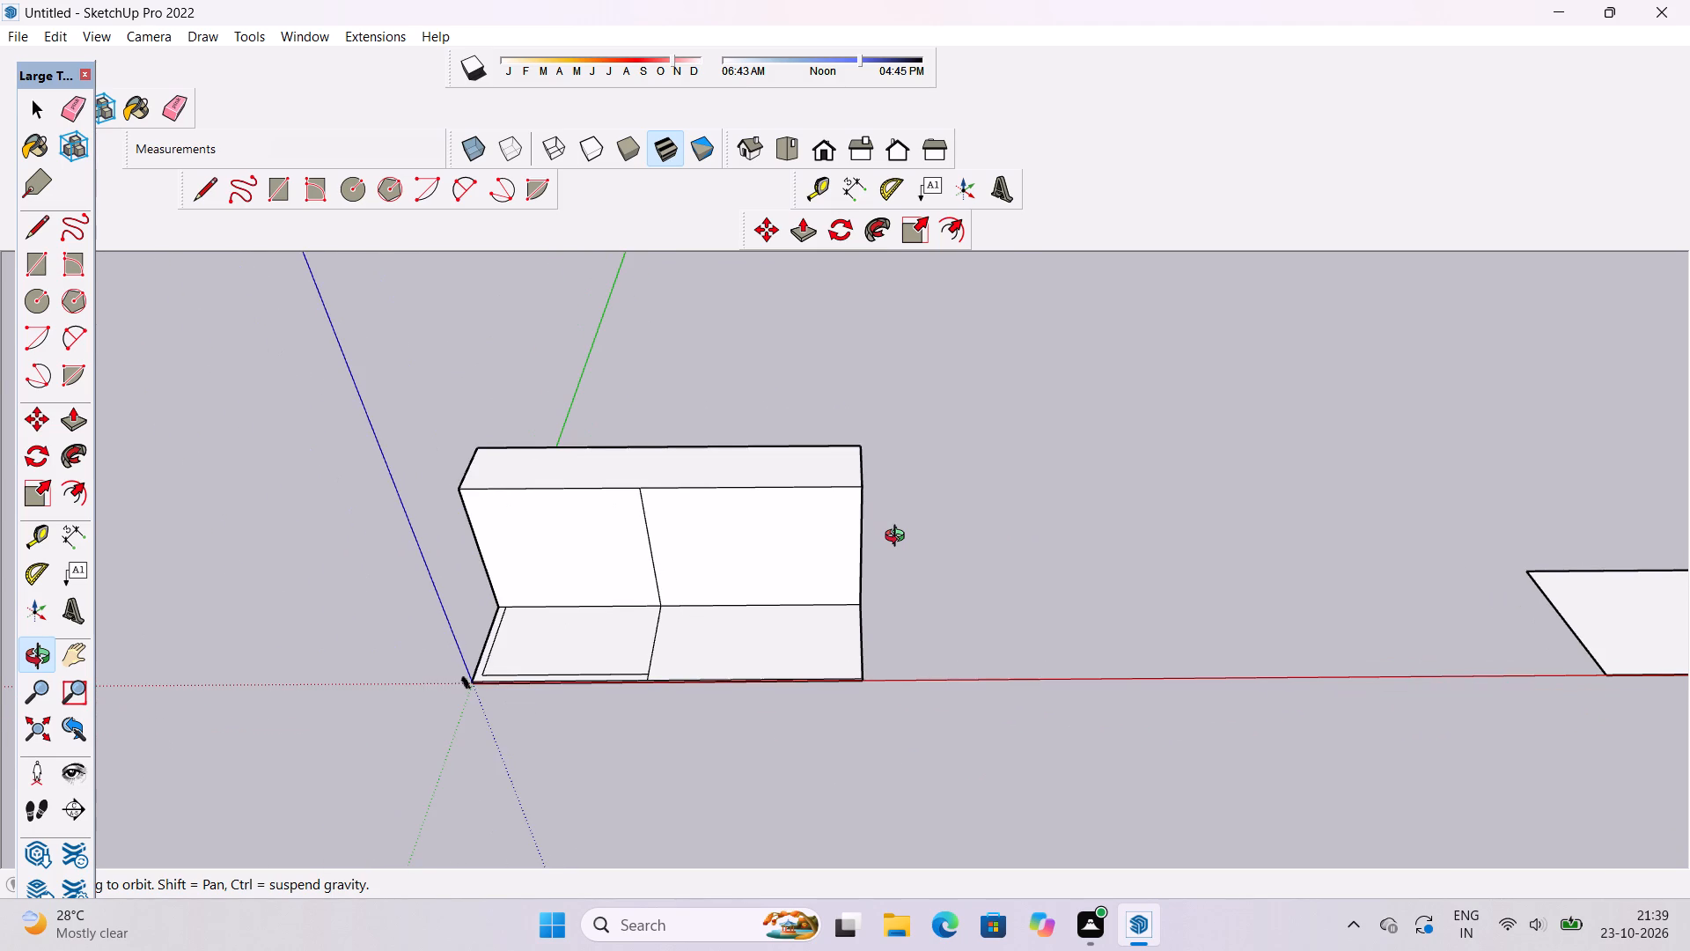
scroll(899, 538, "up", 1)
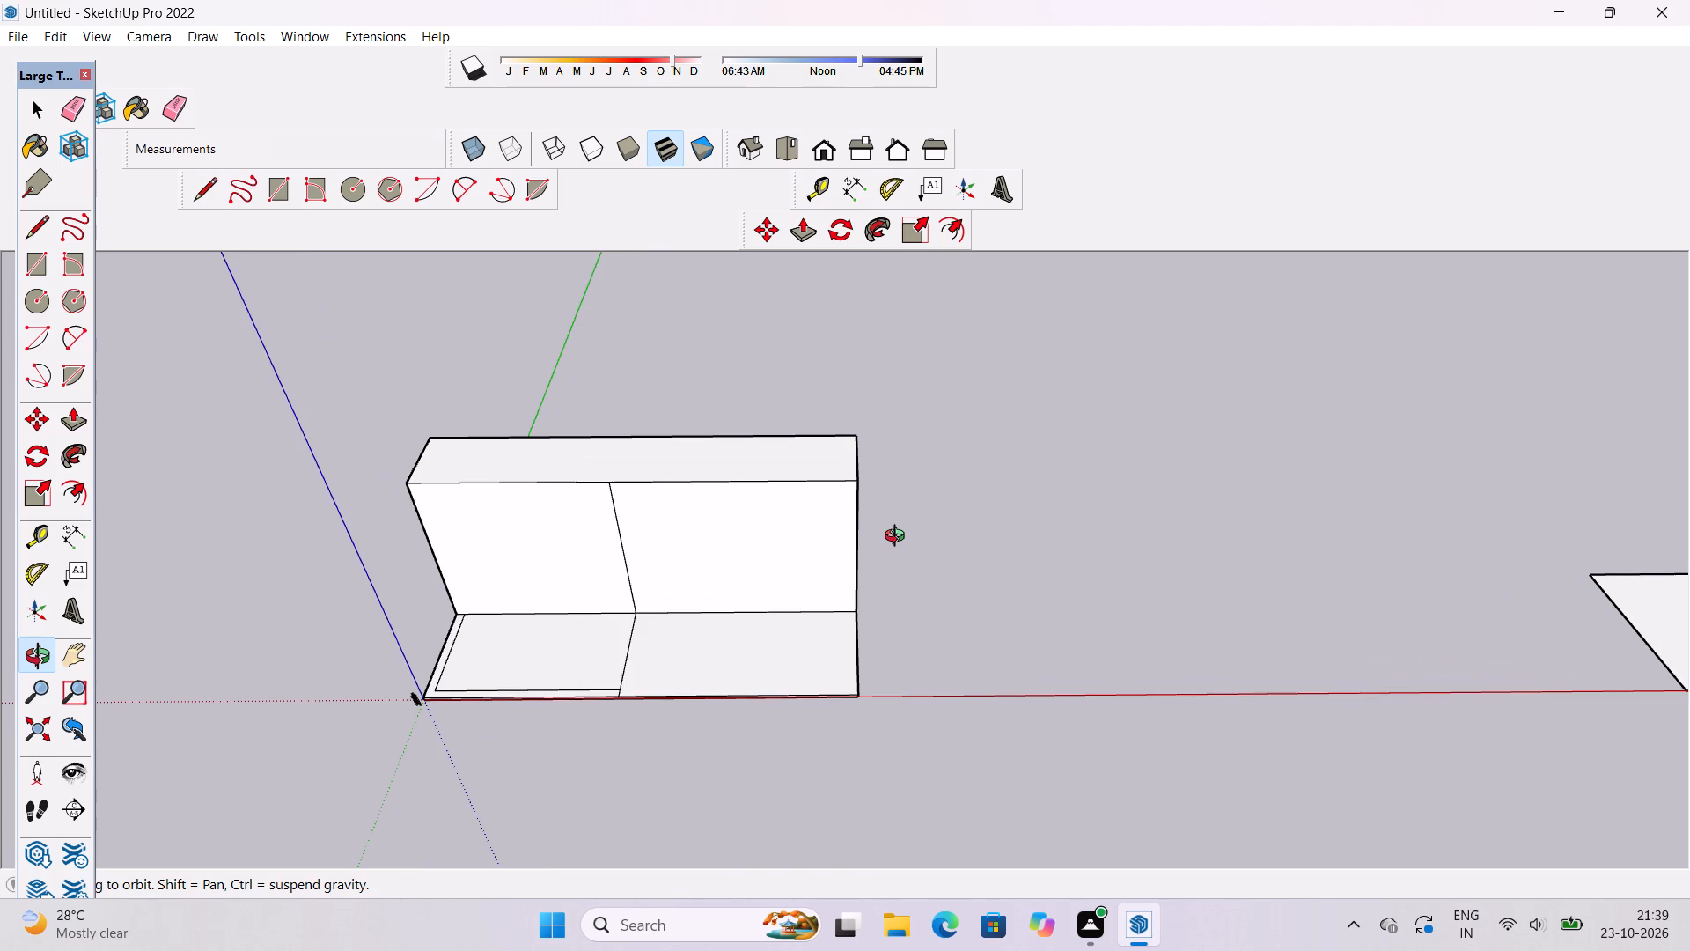
scroll(898, 528, "down", 4)
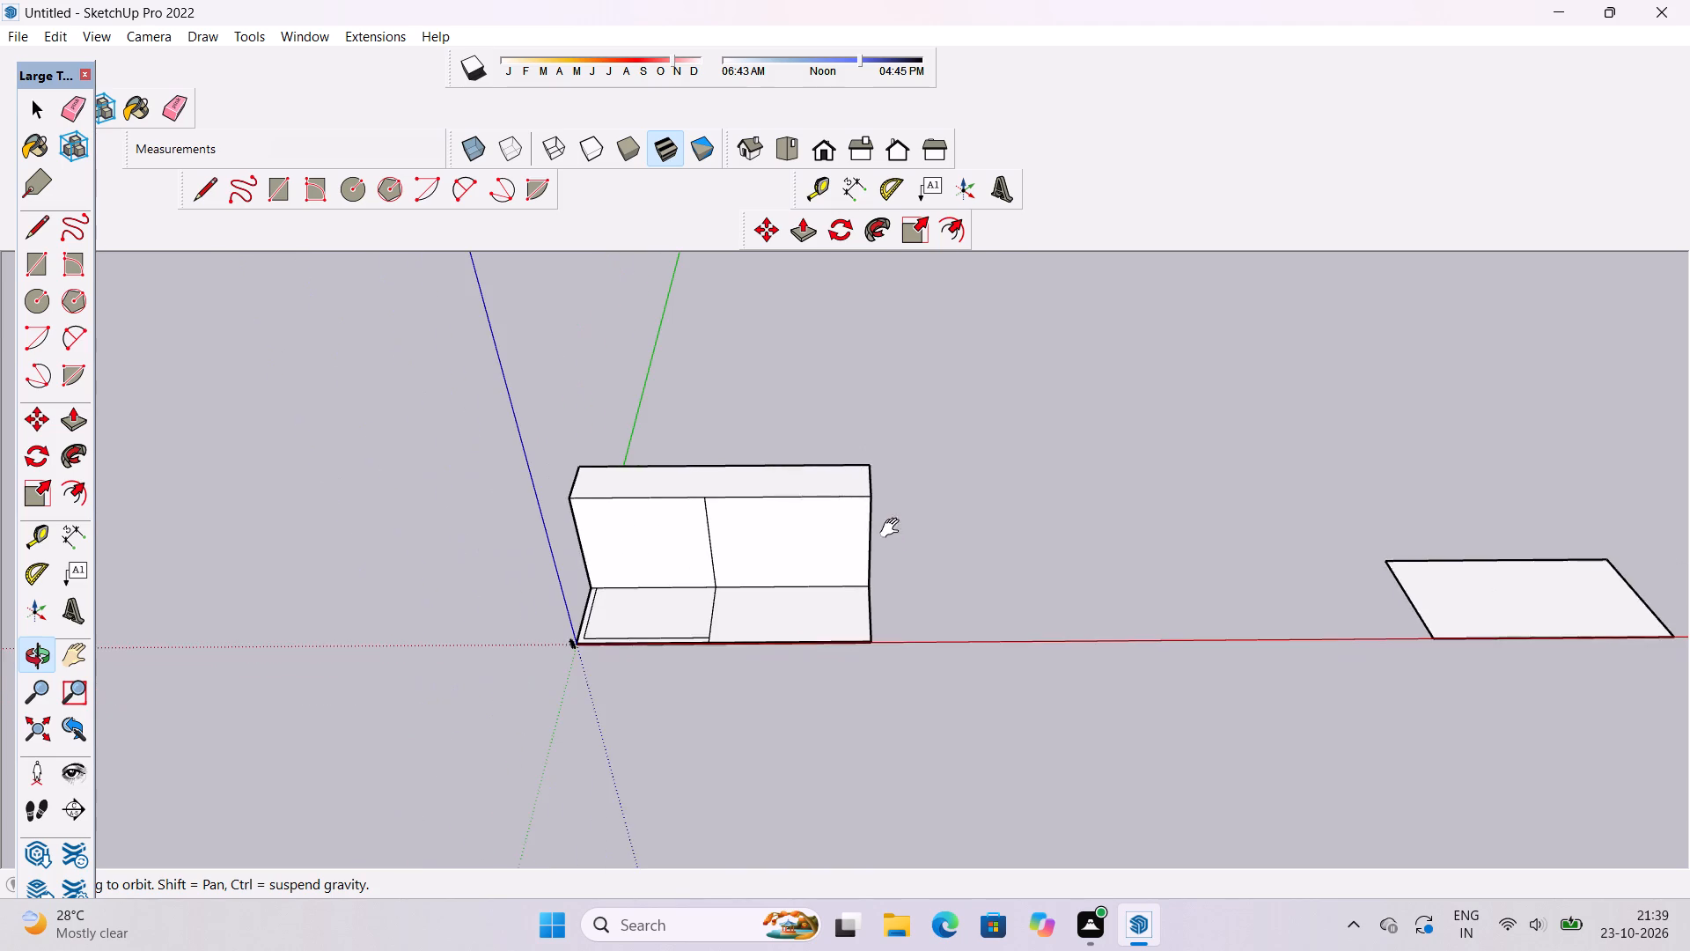
left_click_drag(842, 530, 841, 557, "shift")
scroll(735, 607, "up", 5)
left_click_drag(703, 616, 522, 556, "shift")
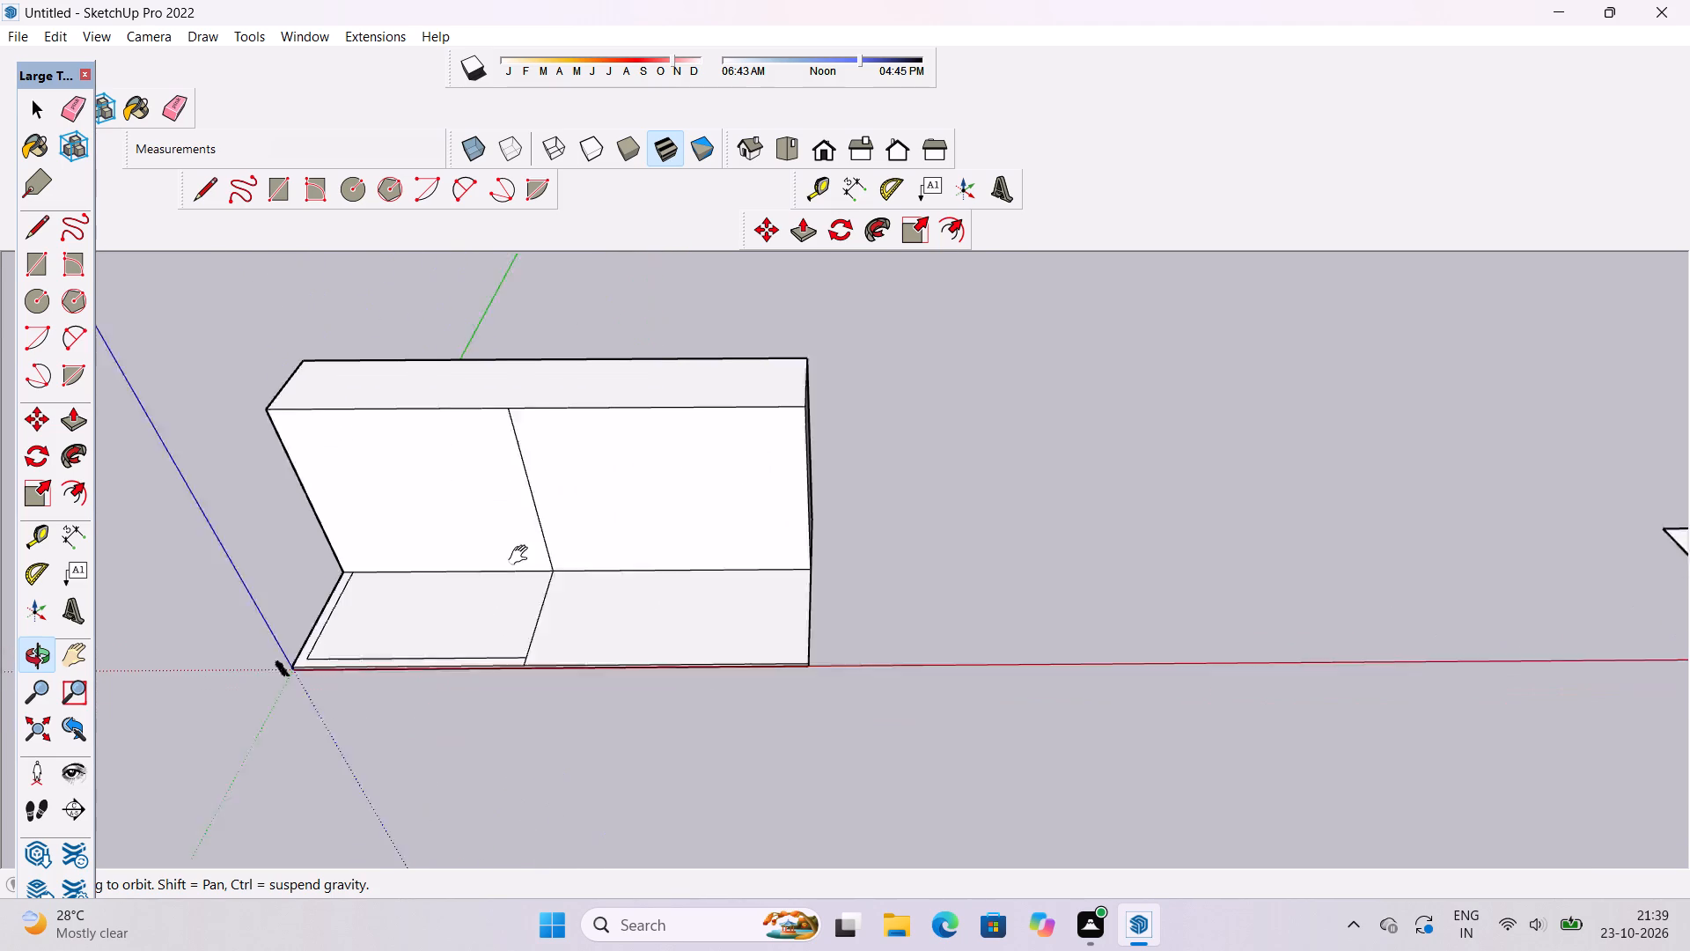
left_click_drag(522, 556, 520, 556, "shift")
left_click_drag(520, 556, 538, 571)
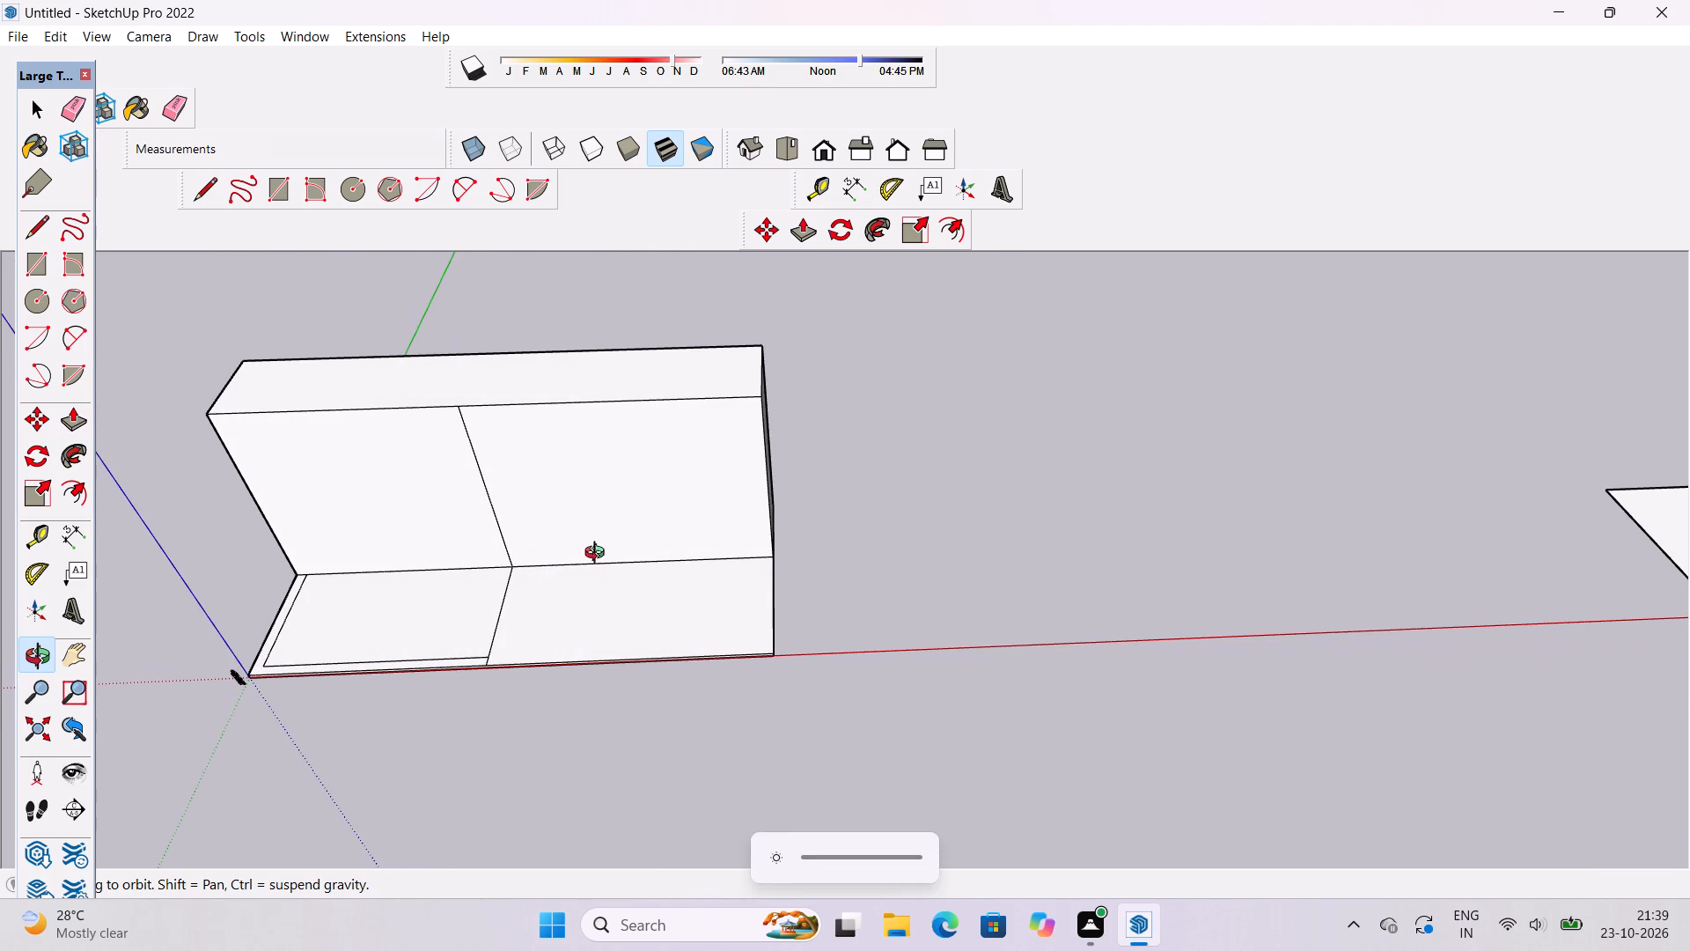
left_click_drag(541, 623, 823, 564, "shift")
scroll(827, 559, "up", 2)
left_click_drag(818, 556, 731, 577, "shift")
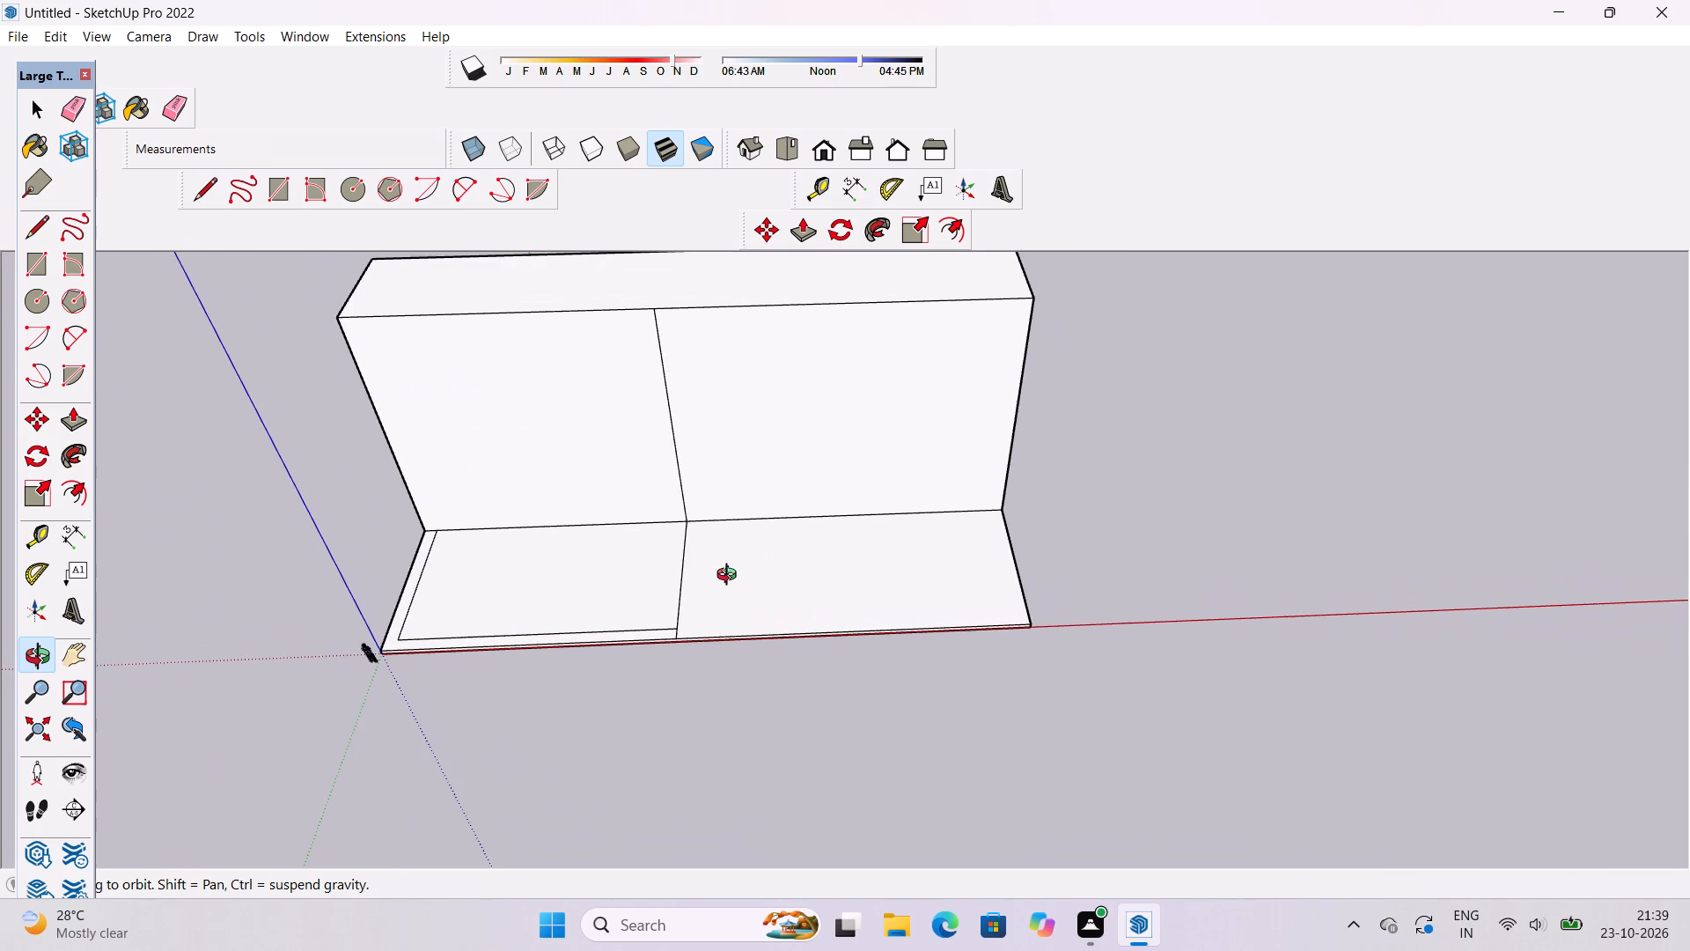
scroll(731, 577, "down", 2)
left_click_drag(952, 583, 701, 582, "shift")
left_click_drag(698, 596, 698, 672)
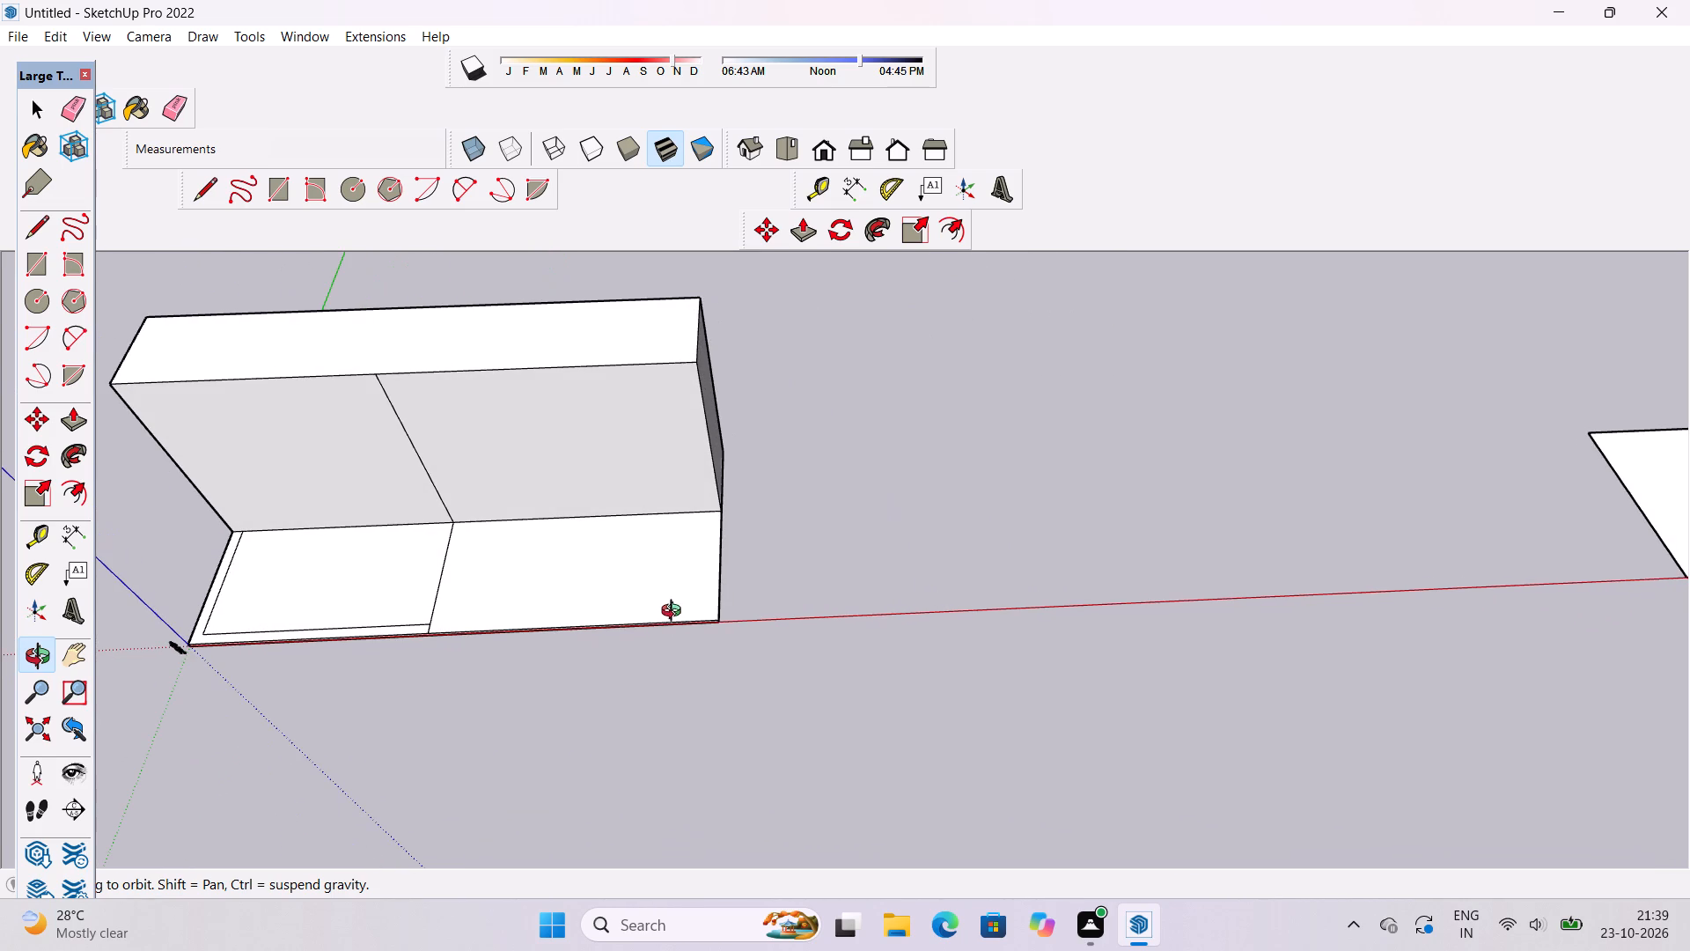
left_click_drag(675, 588, 793, 587, "shift")
left_click_drag(794, 587, 778, 620)
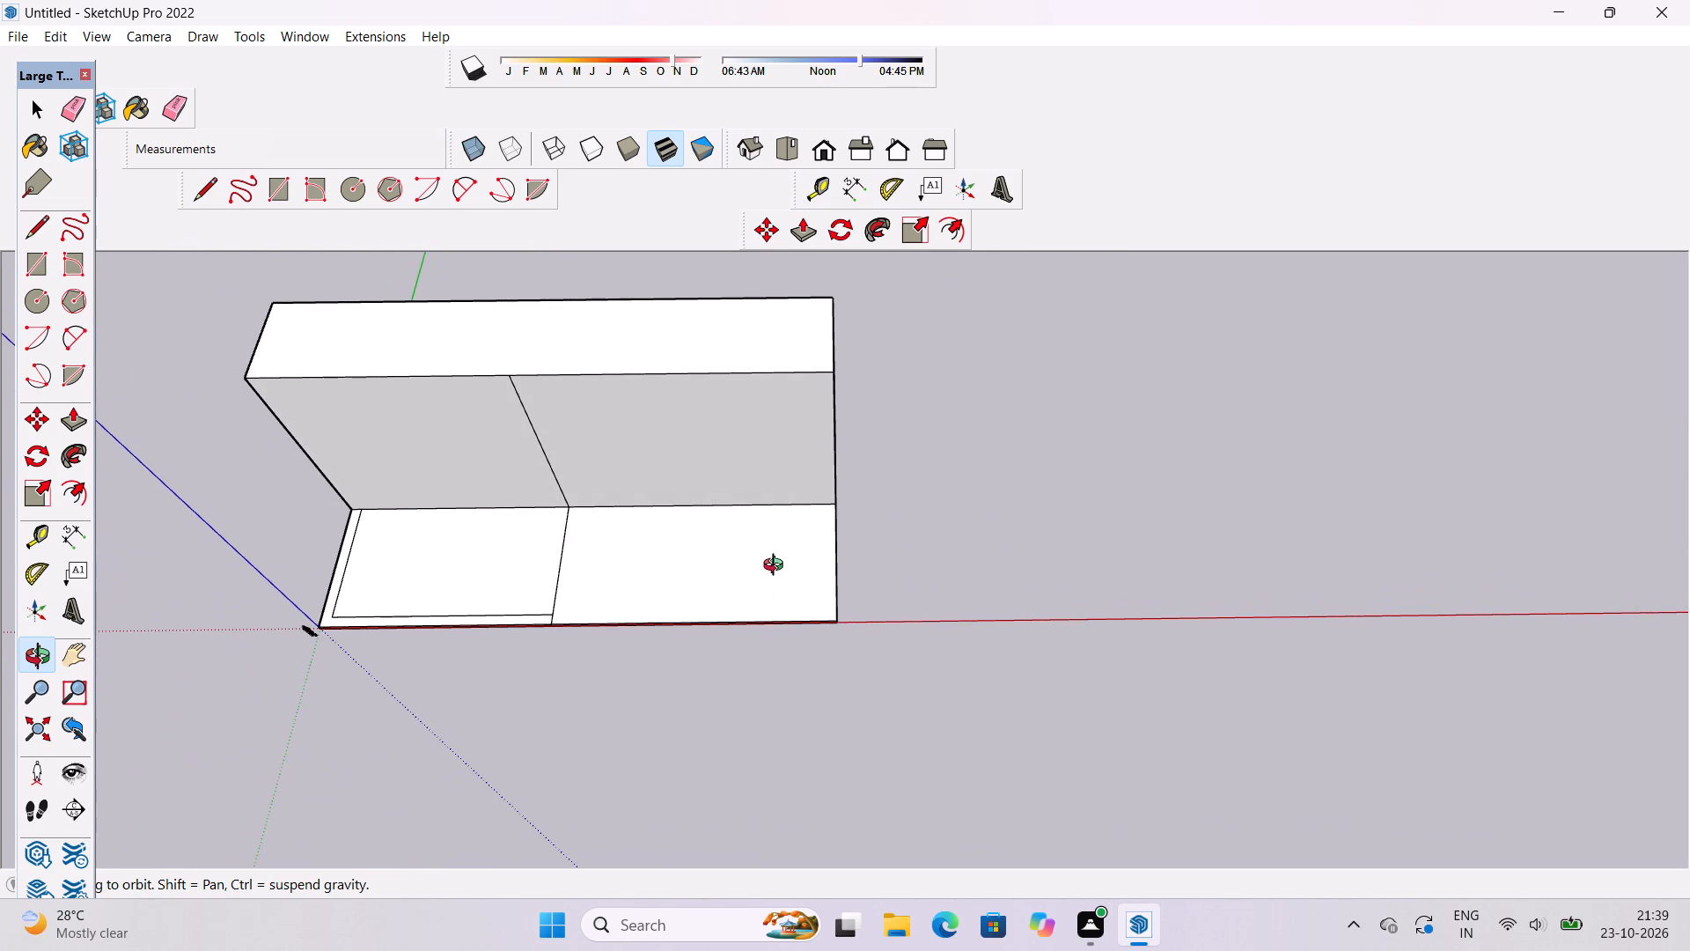
Place a guide parallel to the block's base edge, 19' 6" away through the midpoint of the lower panel's far short edge.
key("t")
scroll(782, 559, "up", 3)
left_click(823, 482)
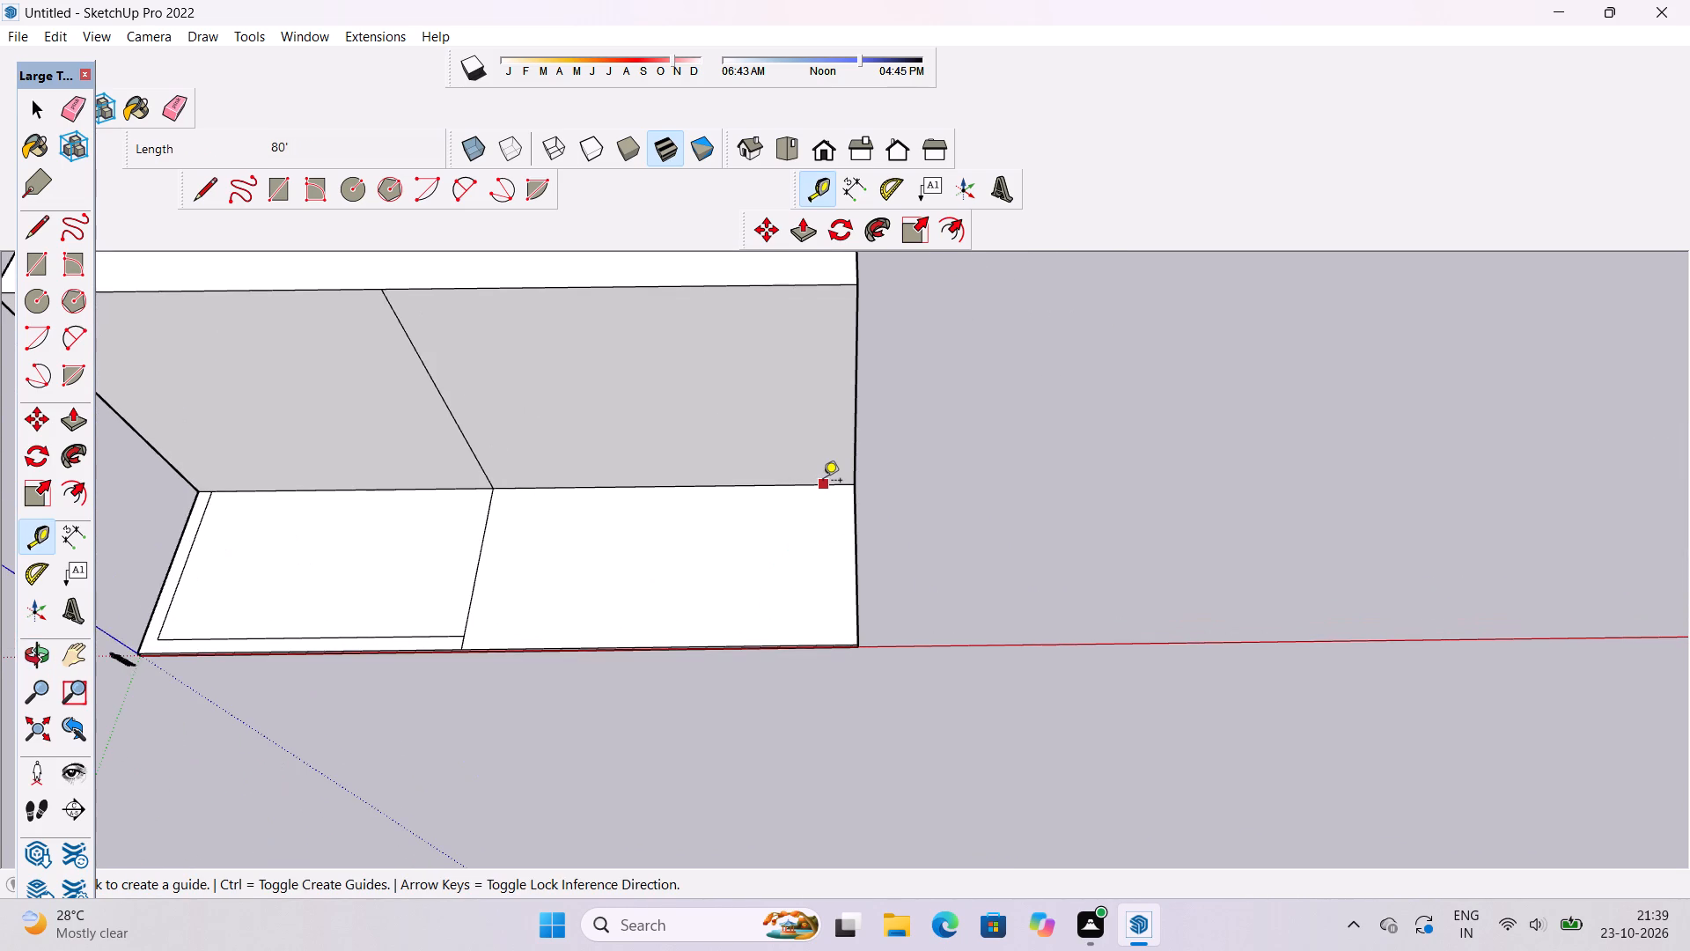
scroll(823, 482, "down", 3)
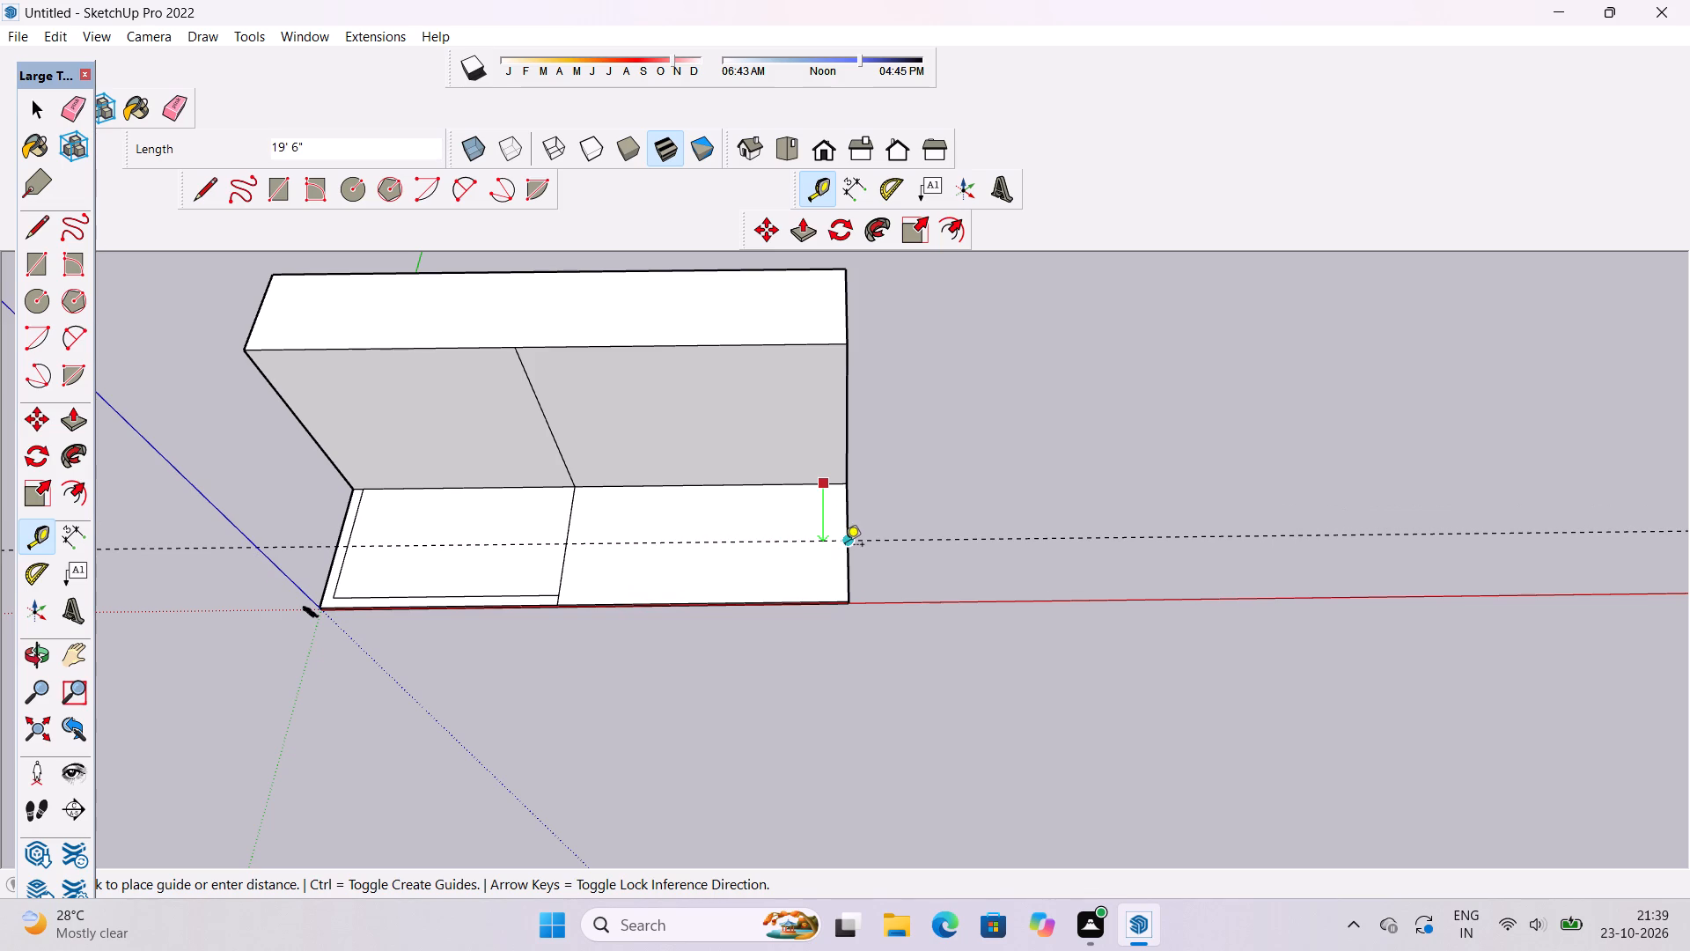
scroll(846, 543, "up", 4)
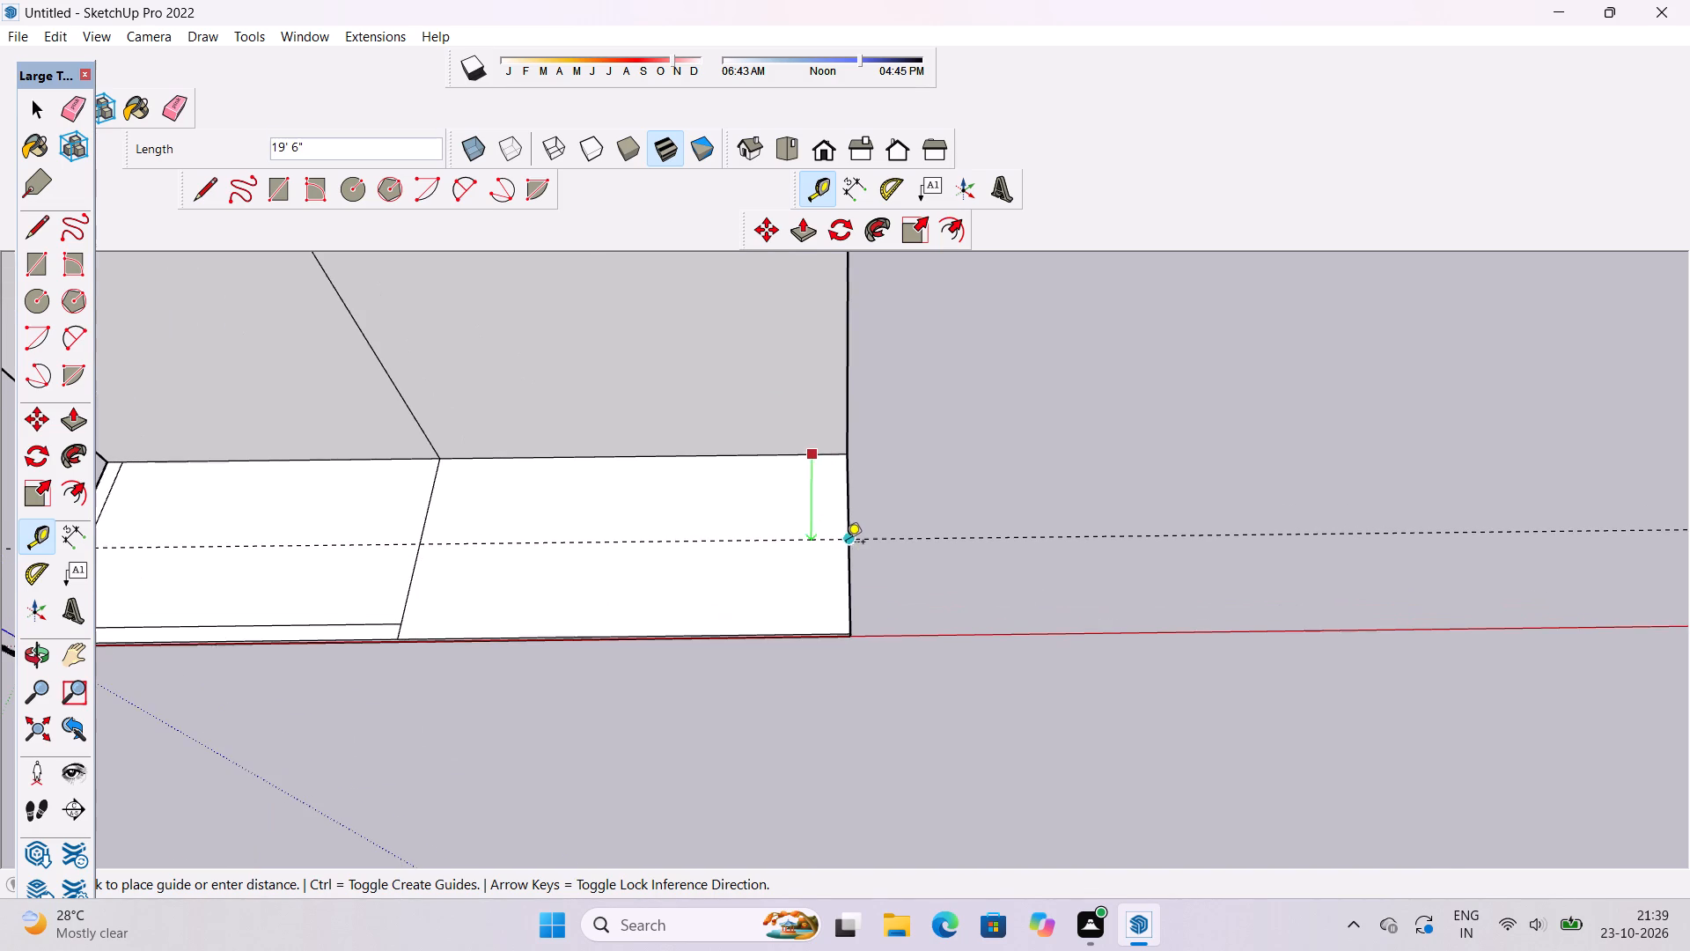
left_click(846, 543)
Place a parallel guide 5' from the midpoint guide, towards the slab's long outer edge.
left_click(794, 542)
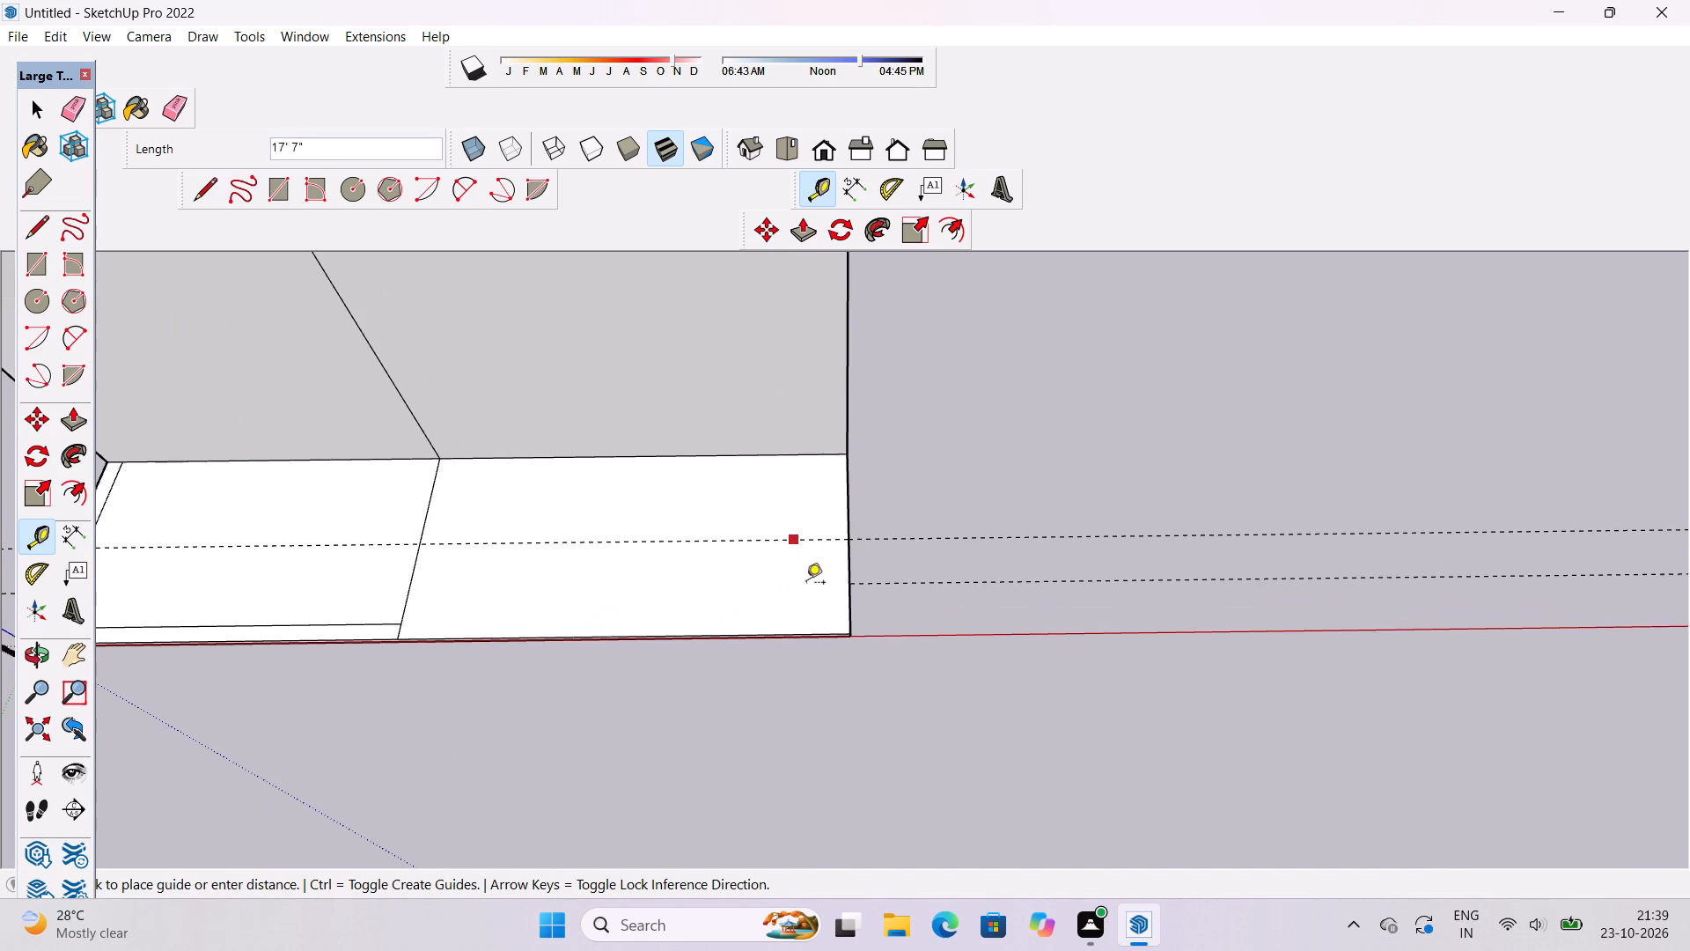
type("5'")
key("Return")
Place a guide line 6' in from the lower panel's short end edge farthest from the origin.
scroll(829, 566, "up", 5)
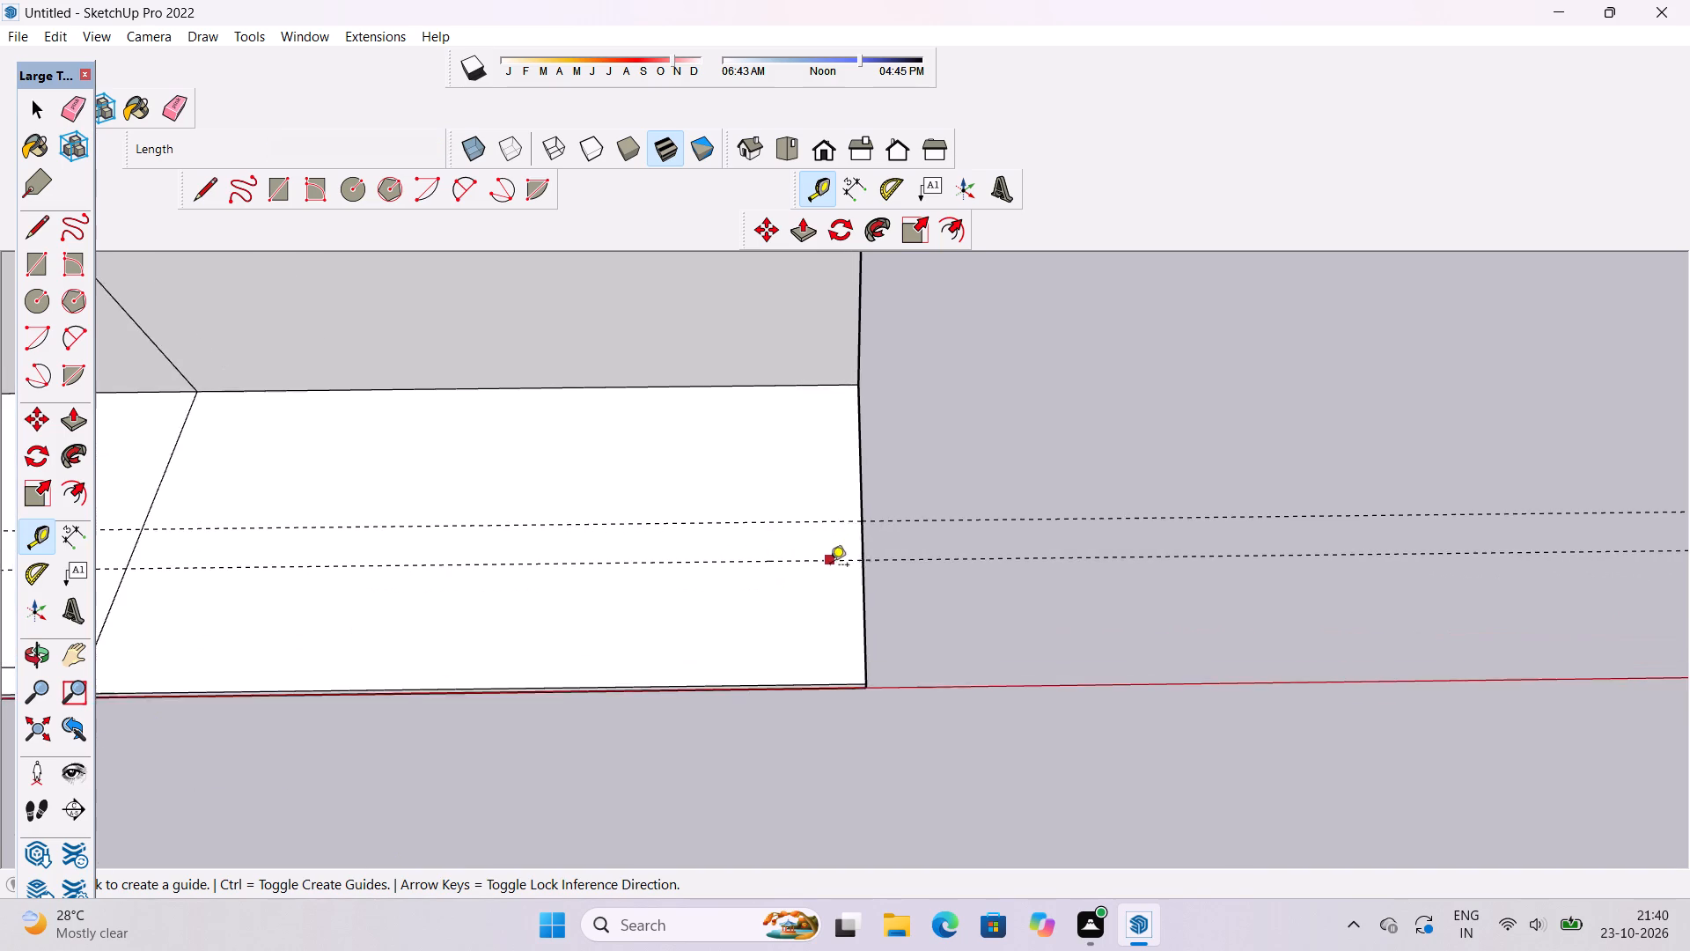
scroll(837, 560, "up", 10)
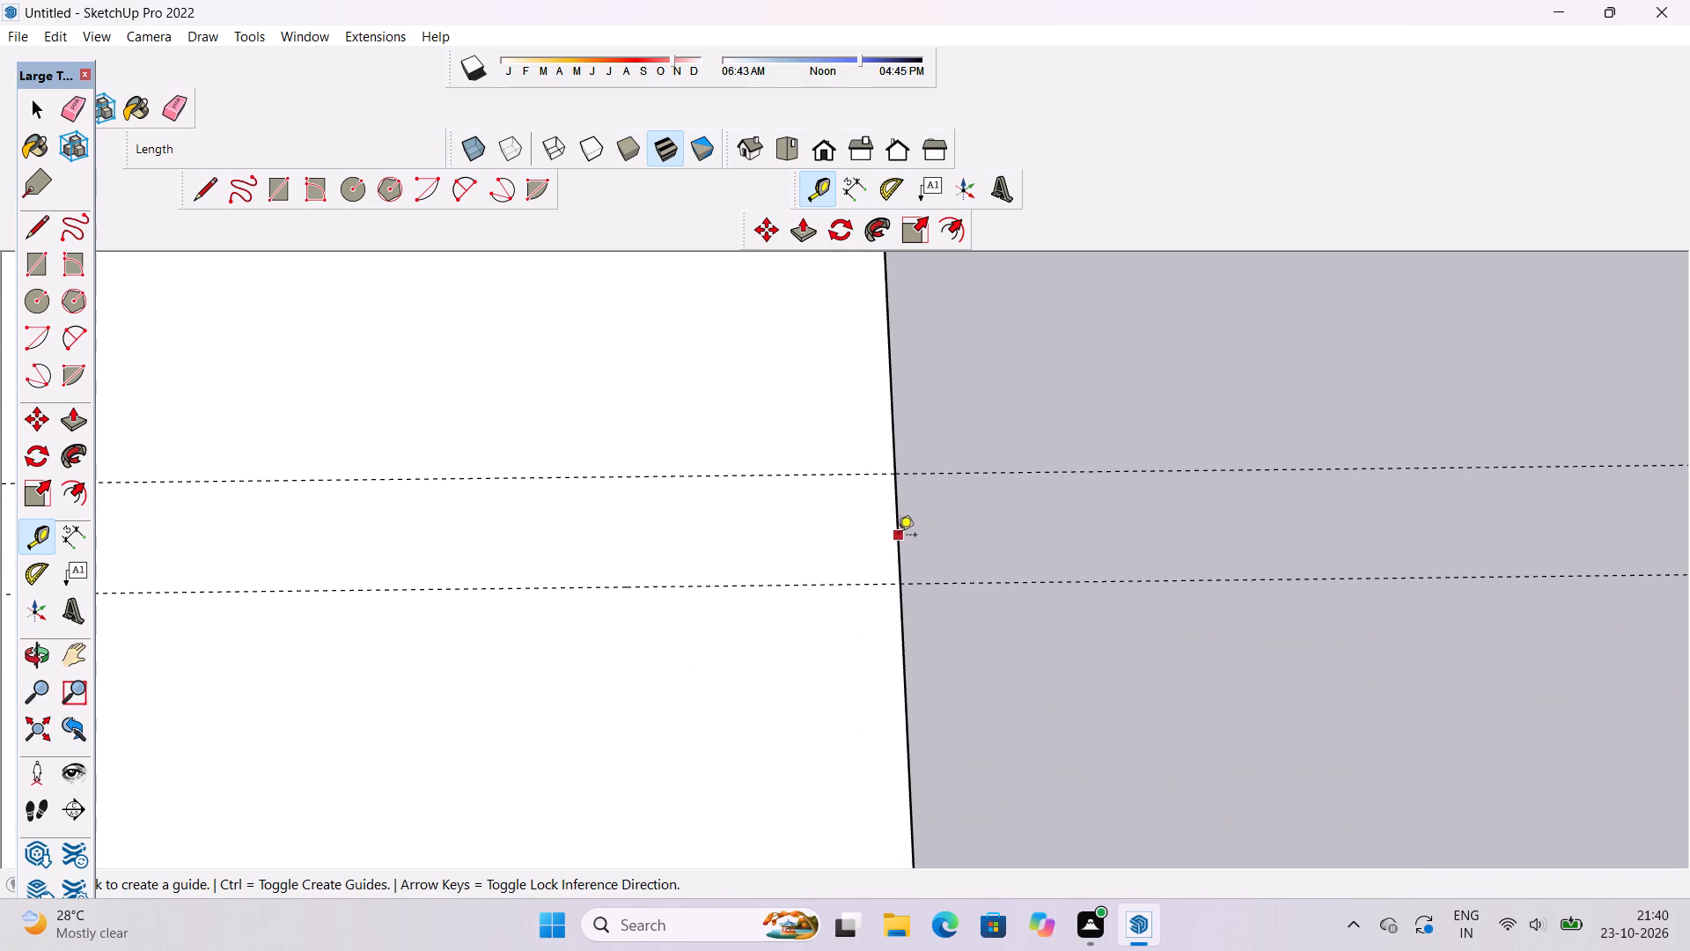
left_click(898, 527)
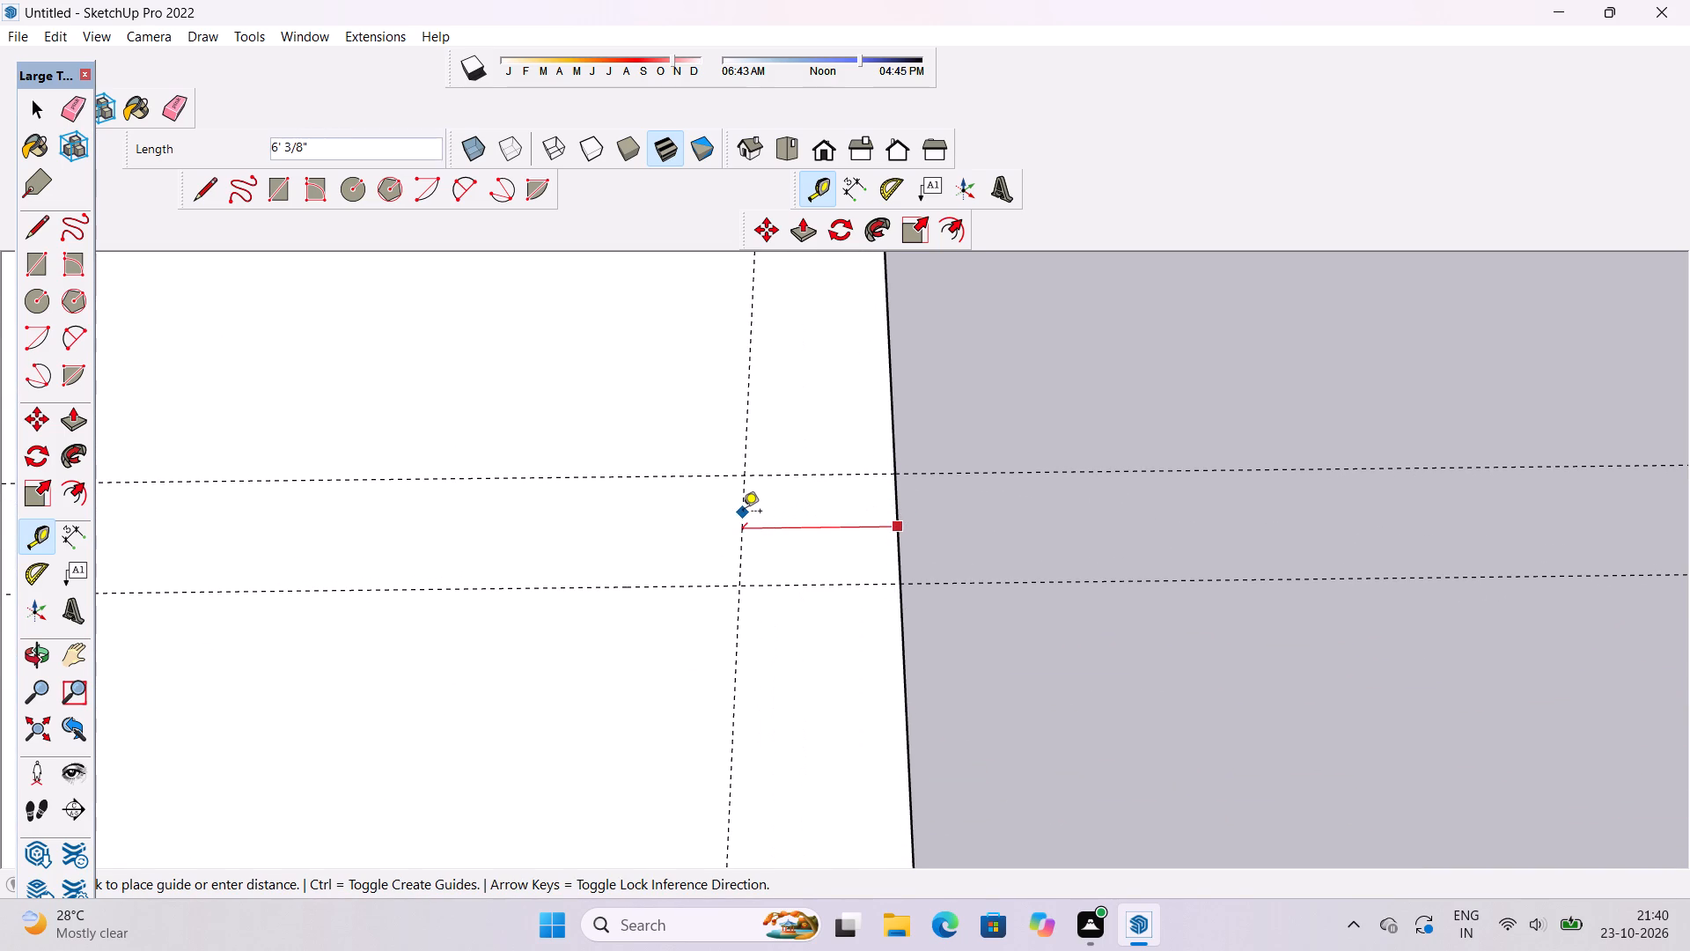
type("6'")
key("Return")
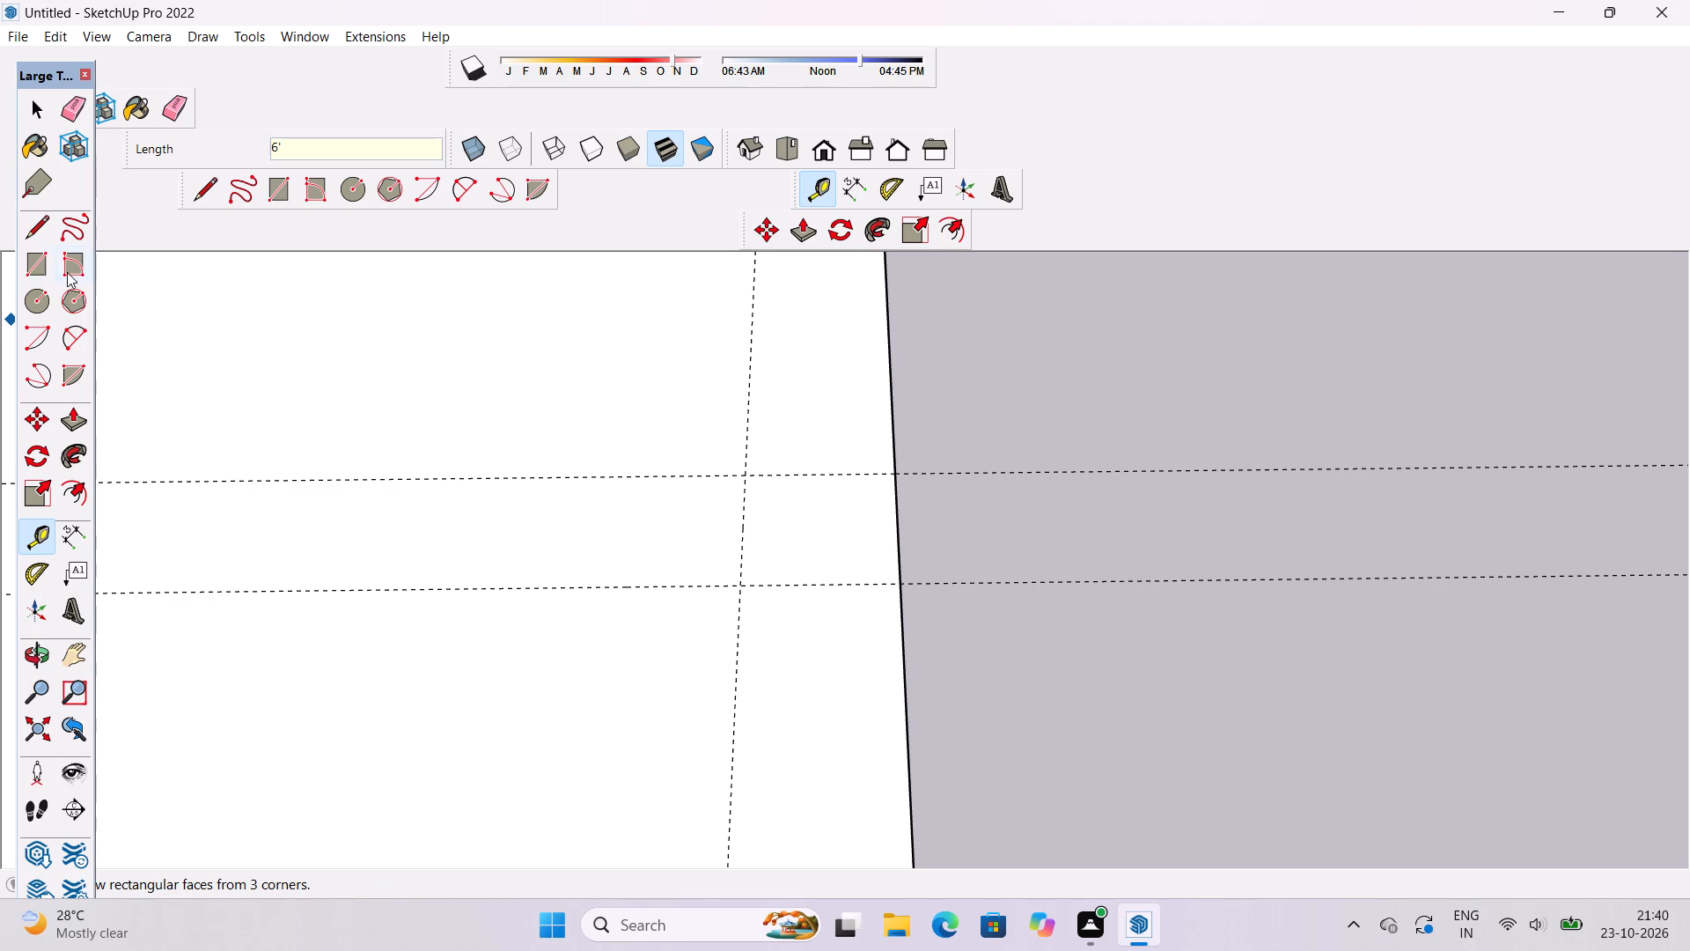
Draw a 6' by 5' rectangle between the guide intersections and the lower panel's far short edge.
left_click(36, 265)
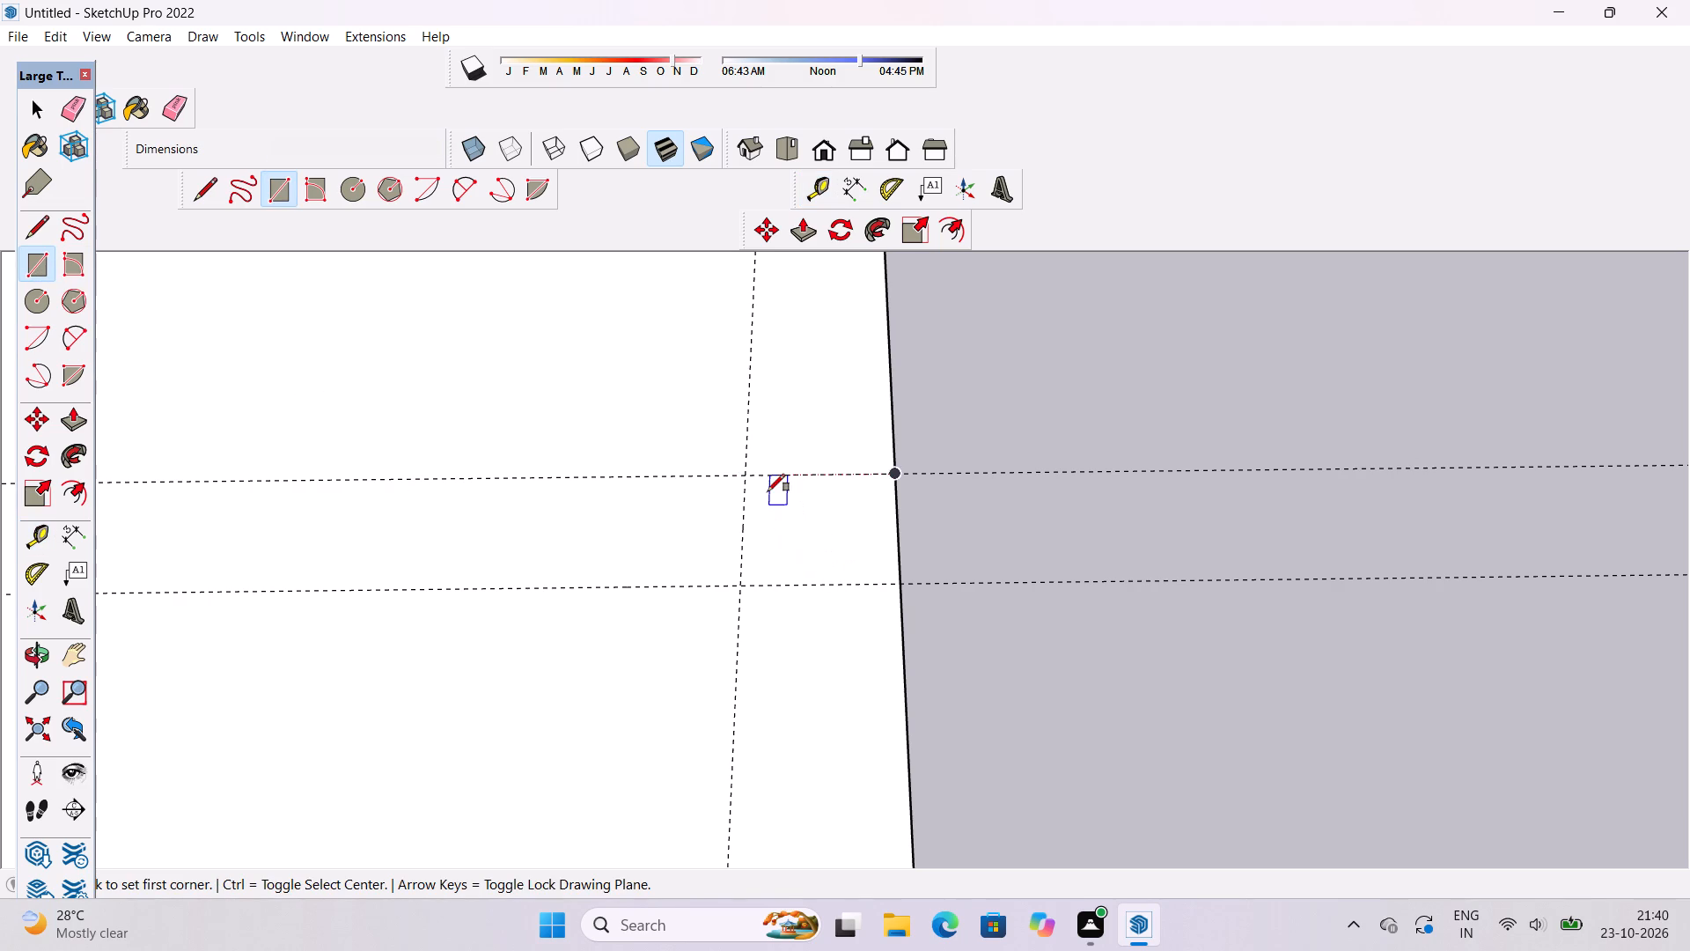
left_click(746, 475)
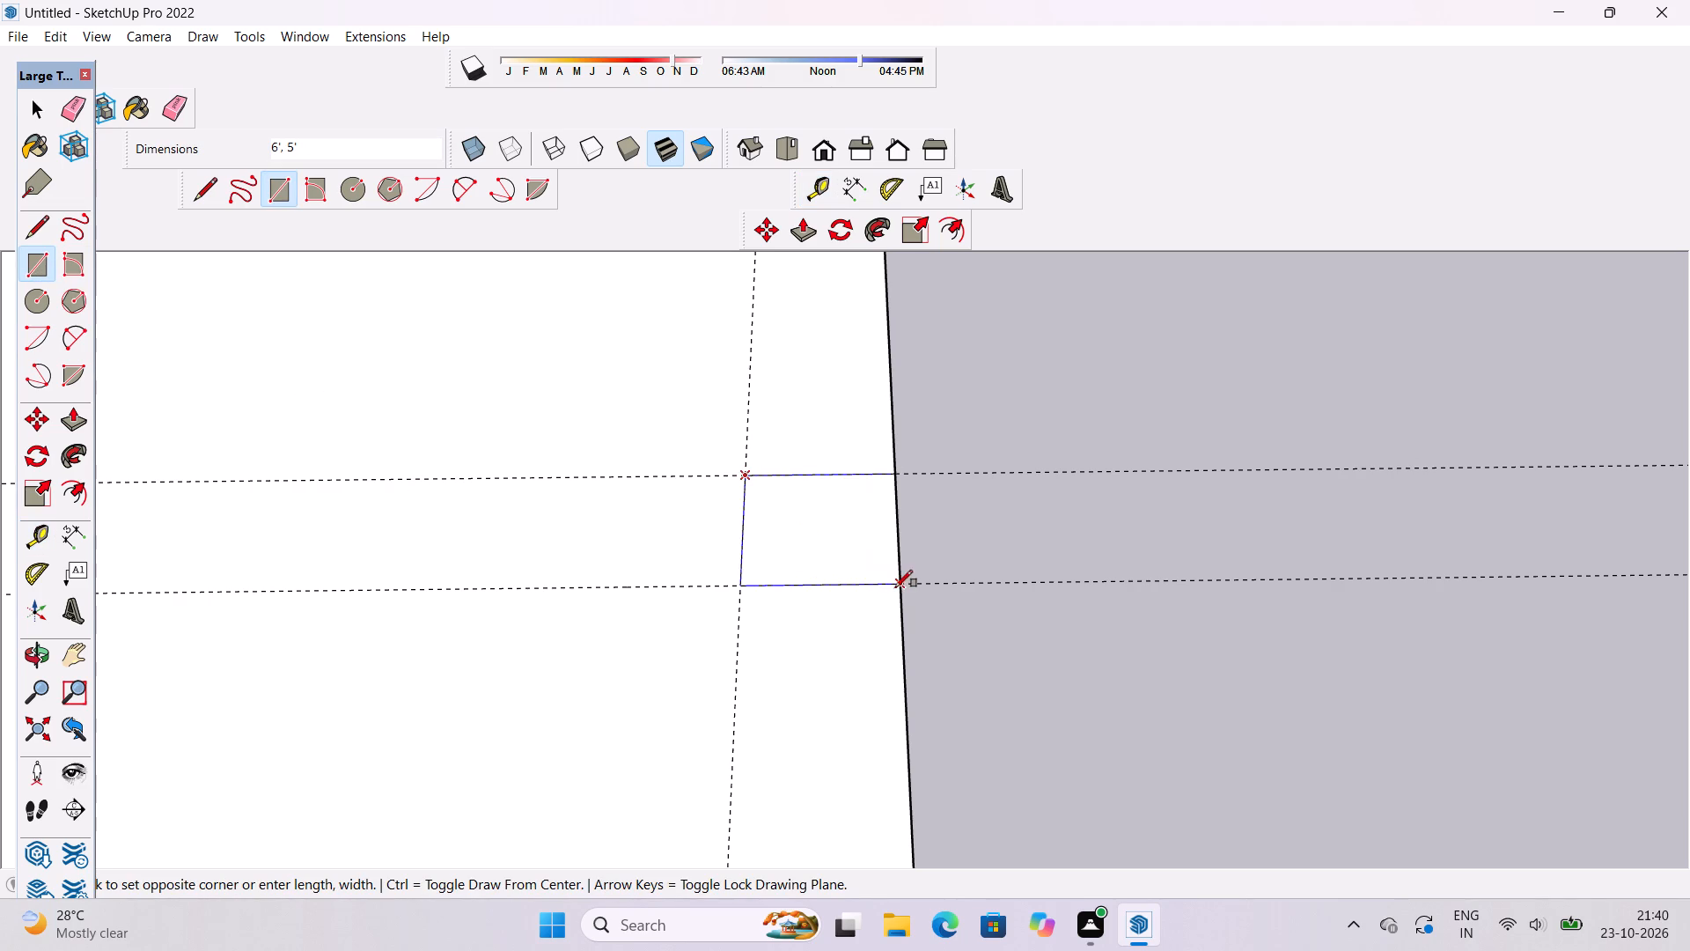
left_click(897, 587)
Erase the three guide lines around the small rectangle on the far lower panel.
key("e")
scroll(904, 552, "down", 3)
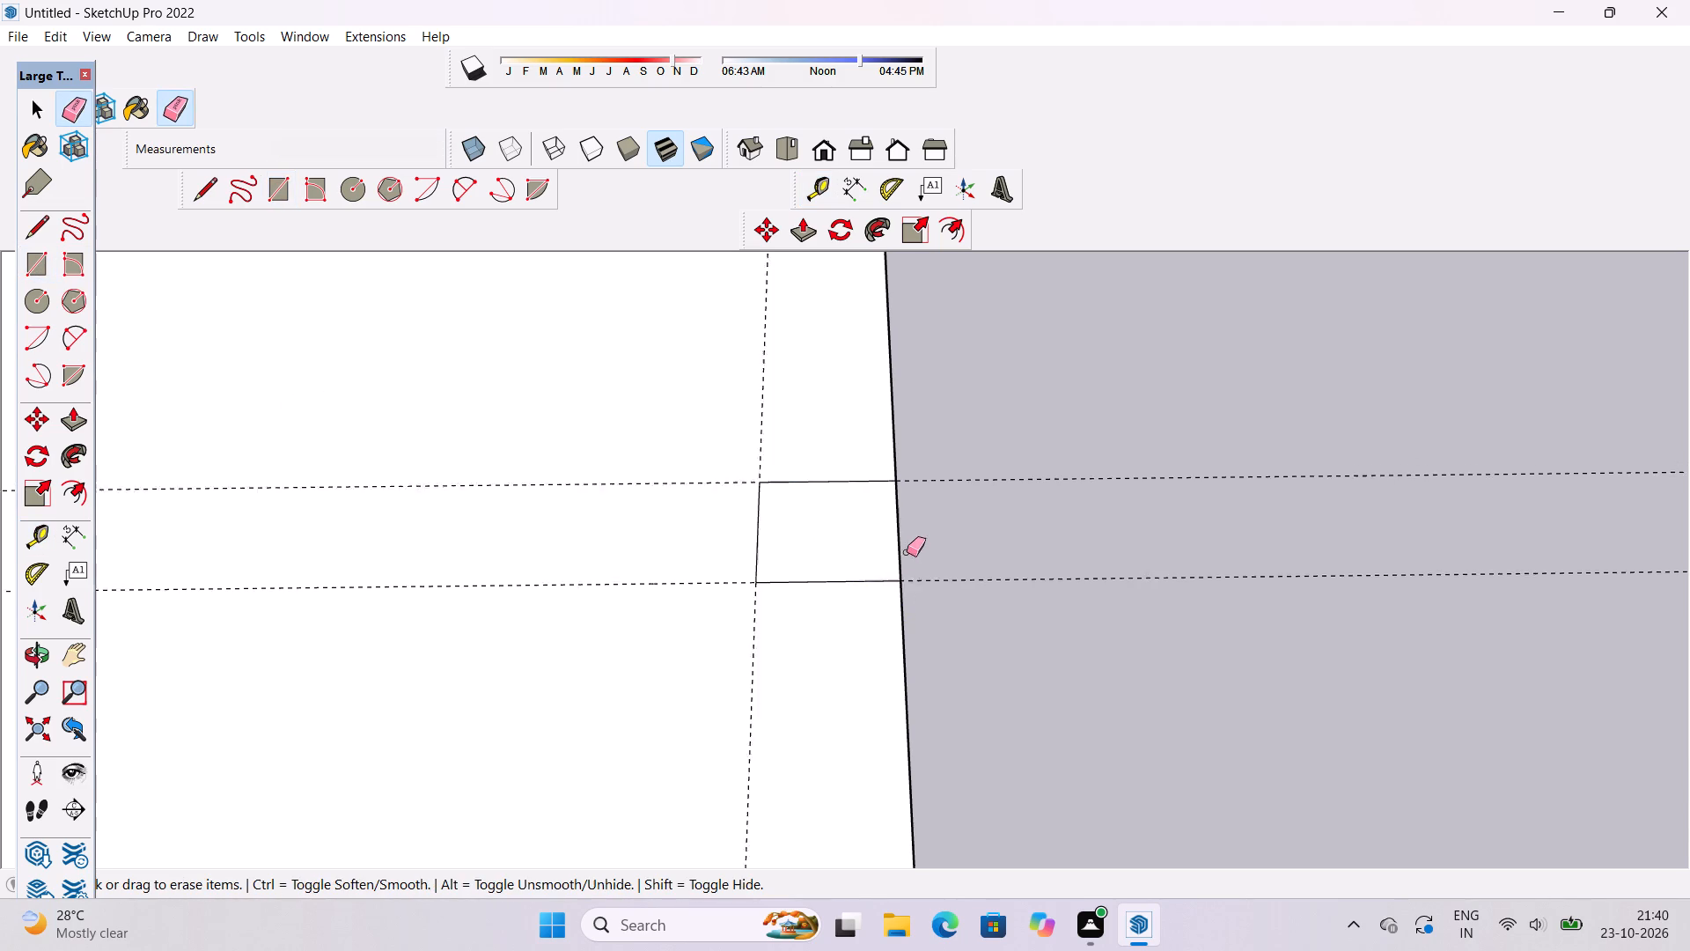
scroll(907, 552, "down", 3)
left_click_drag(844, 416, 836, 645)
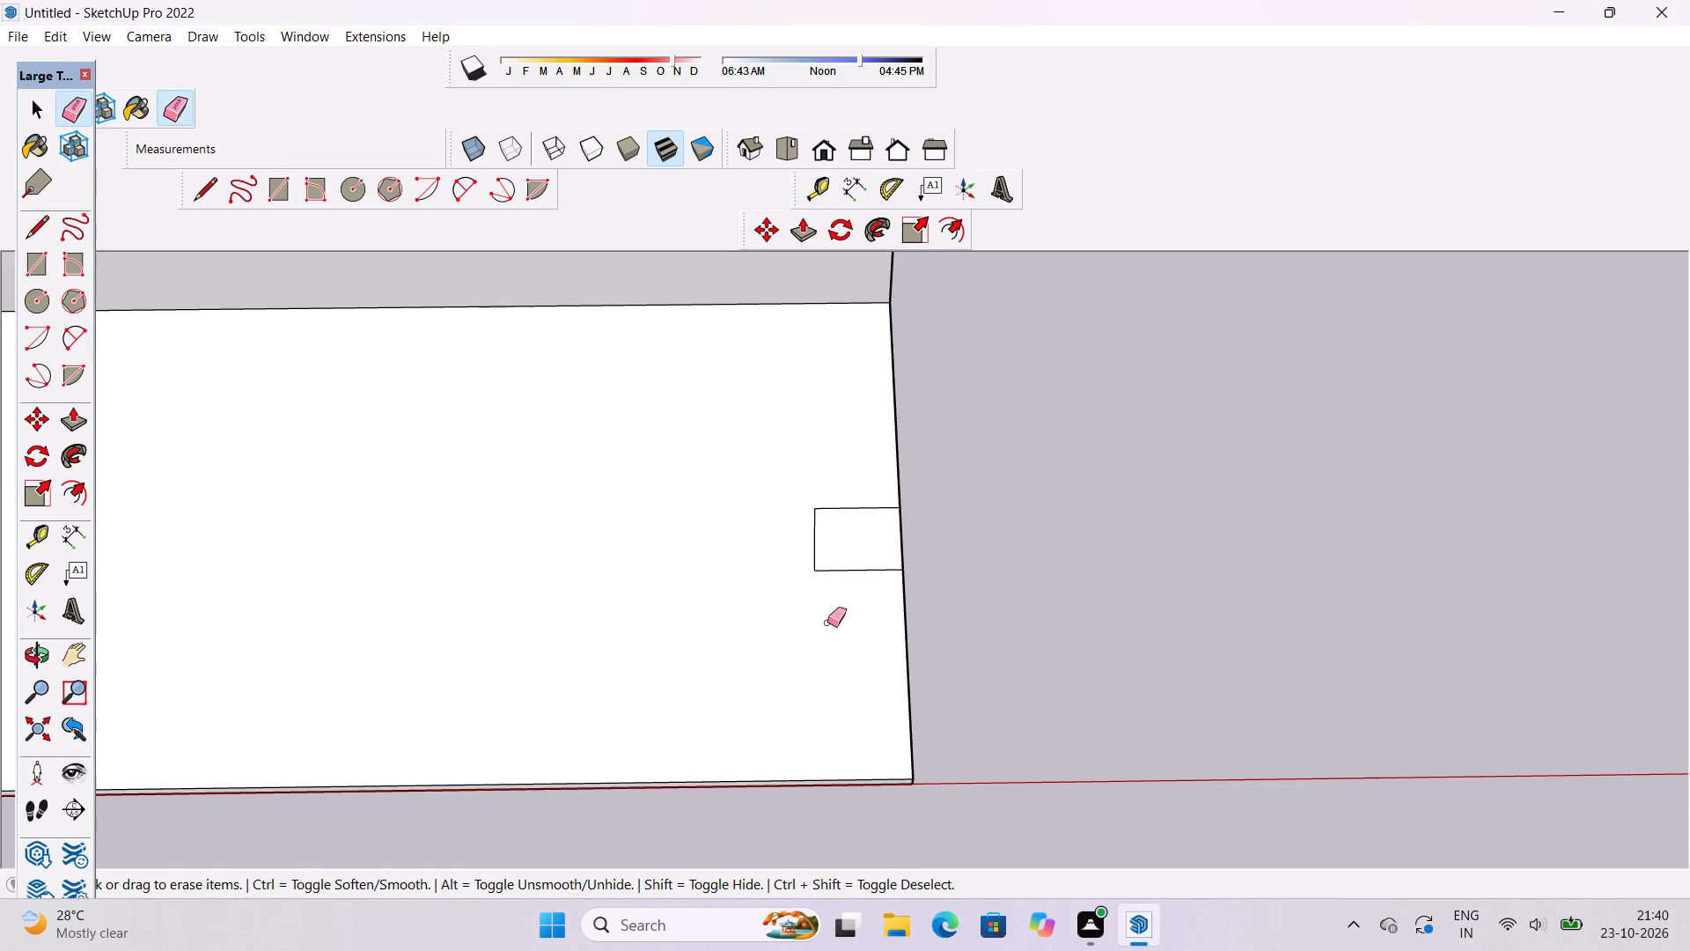
Examine both lower panels, the inset border and the small end rectangle from different distances and angles.
left_click_drag(40, 662, 62, 653)
scroll(1075, 575, "down", 8)
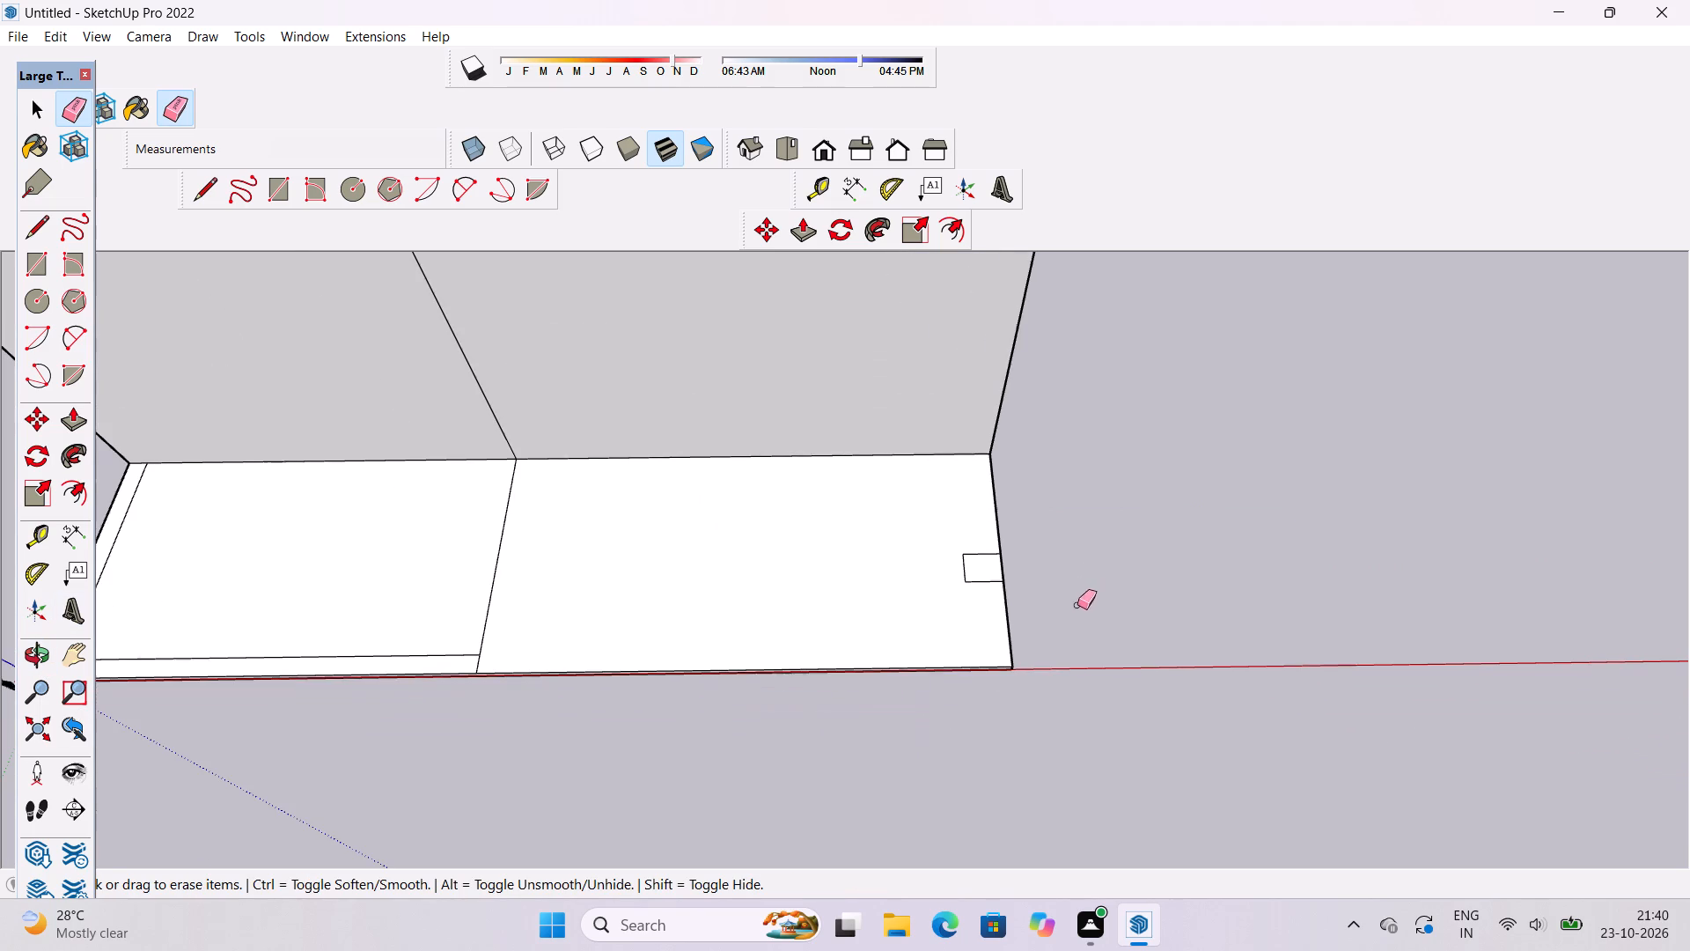
scroll(1077, 605, "down", 2)
left_click(31, 644)
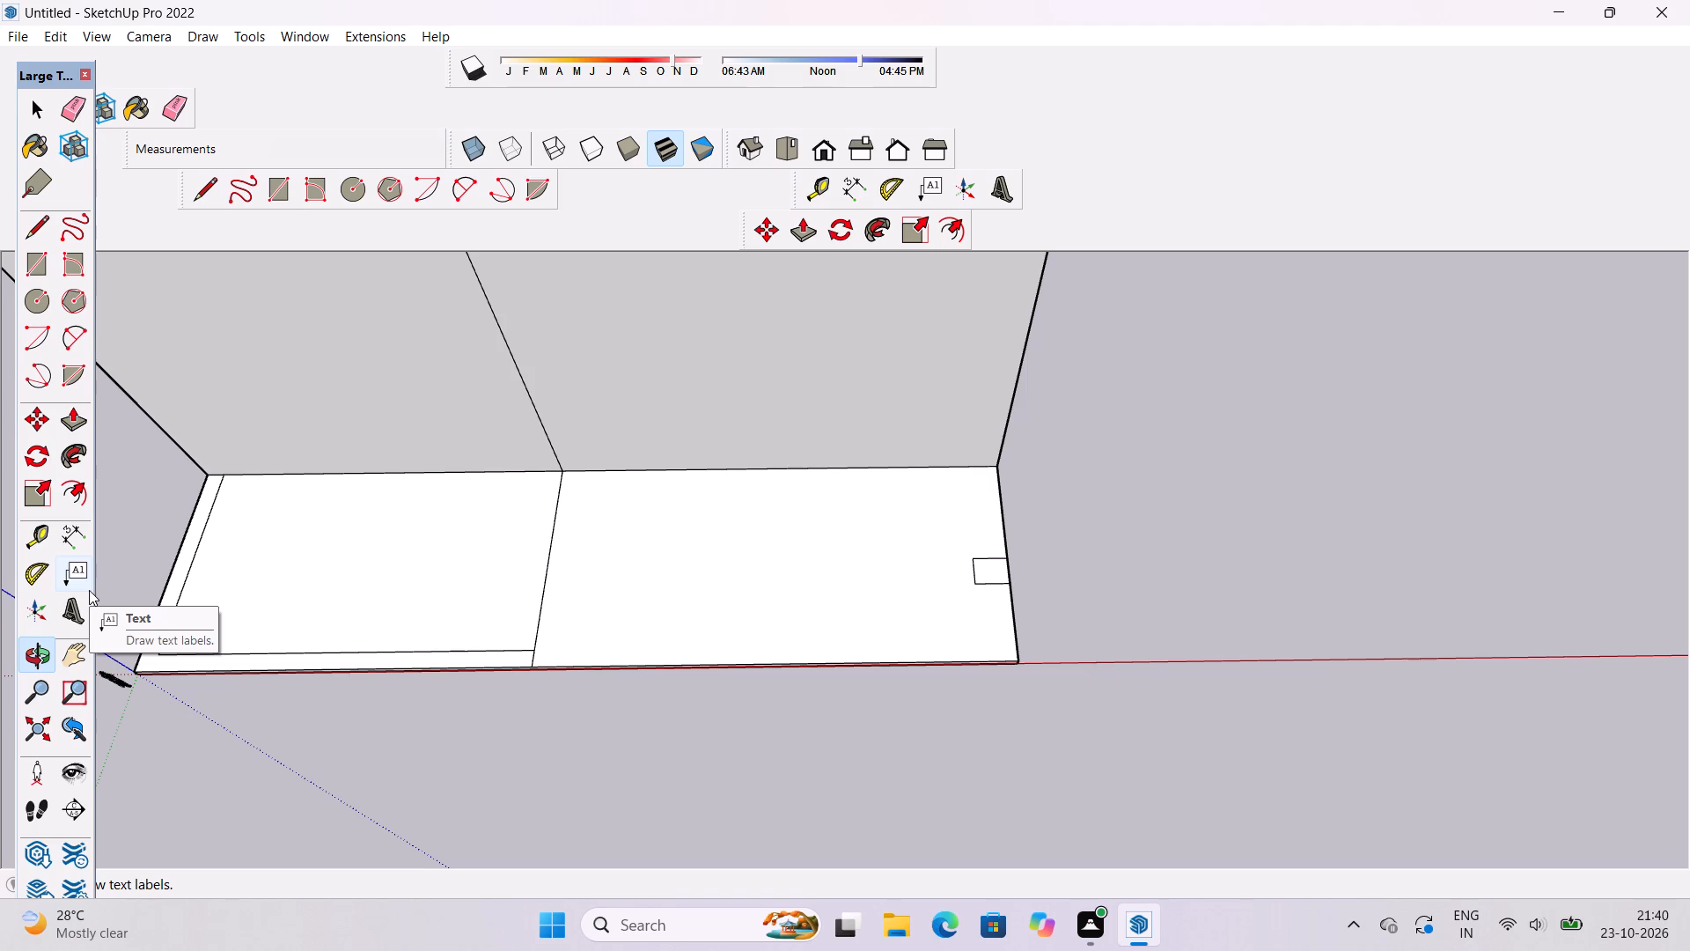
left_click_drag(277, 485, 334, 426)
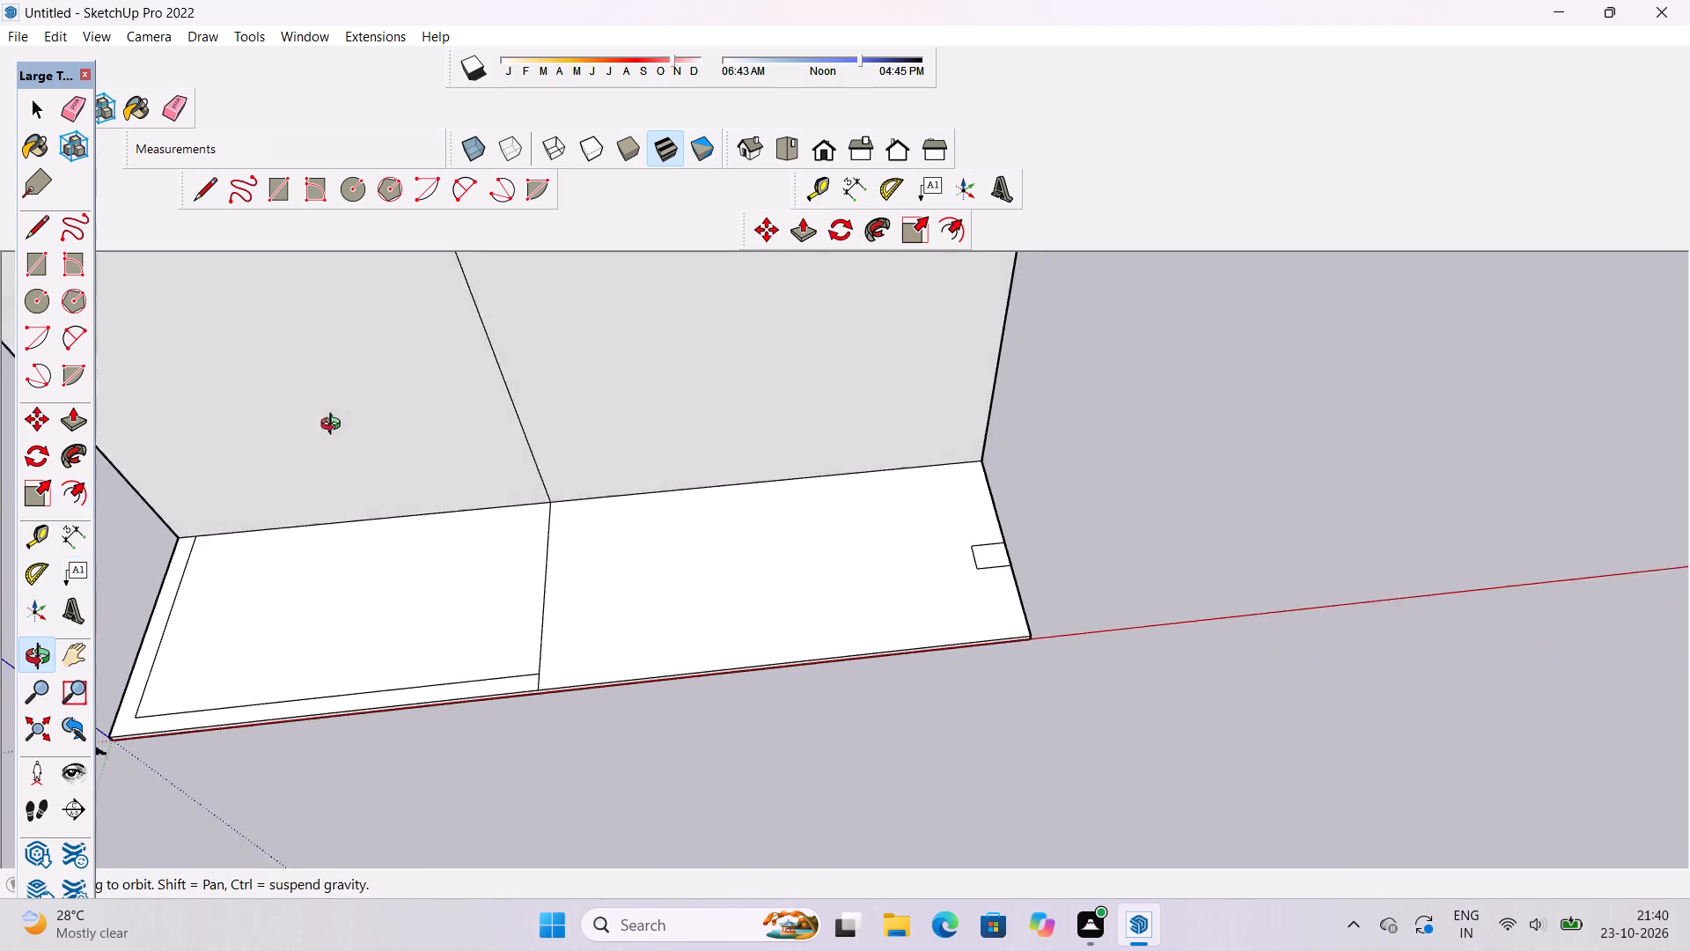
left_click_drag(334, 426, 270, 460)
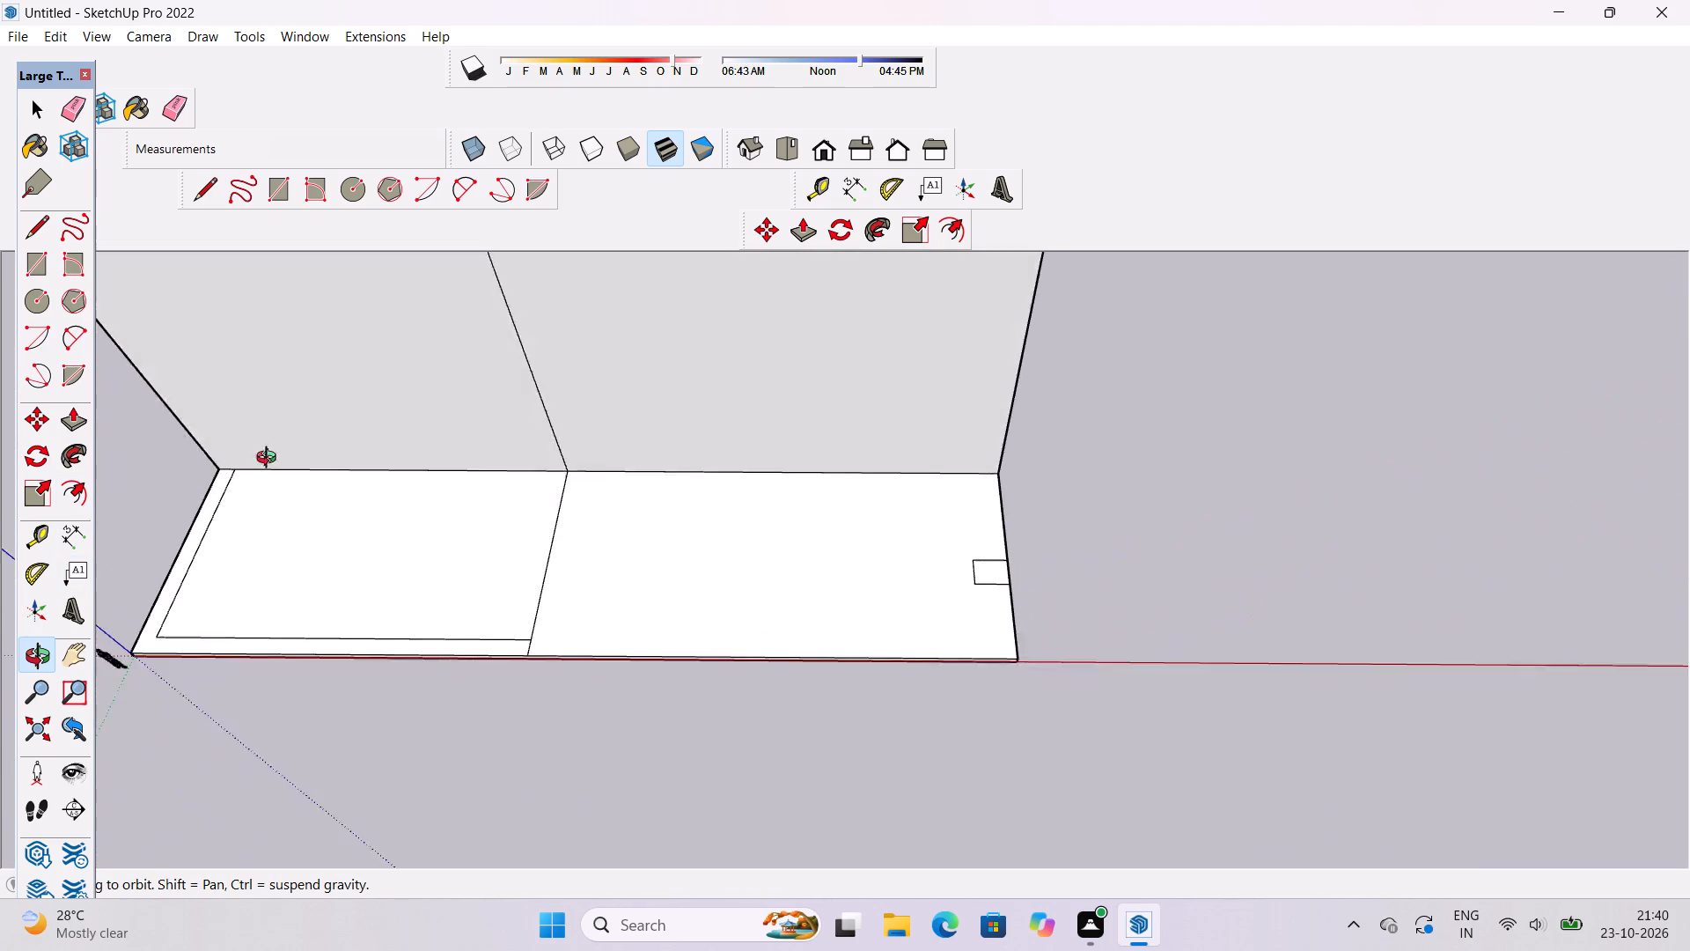
left_click_drag(270, 460, 268, 504)
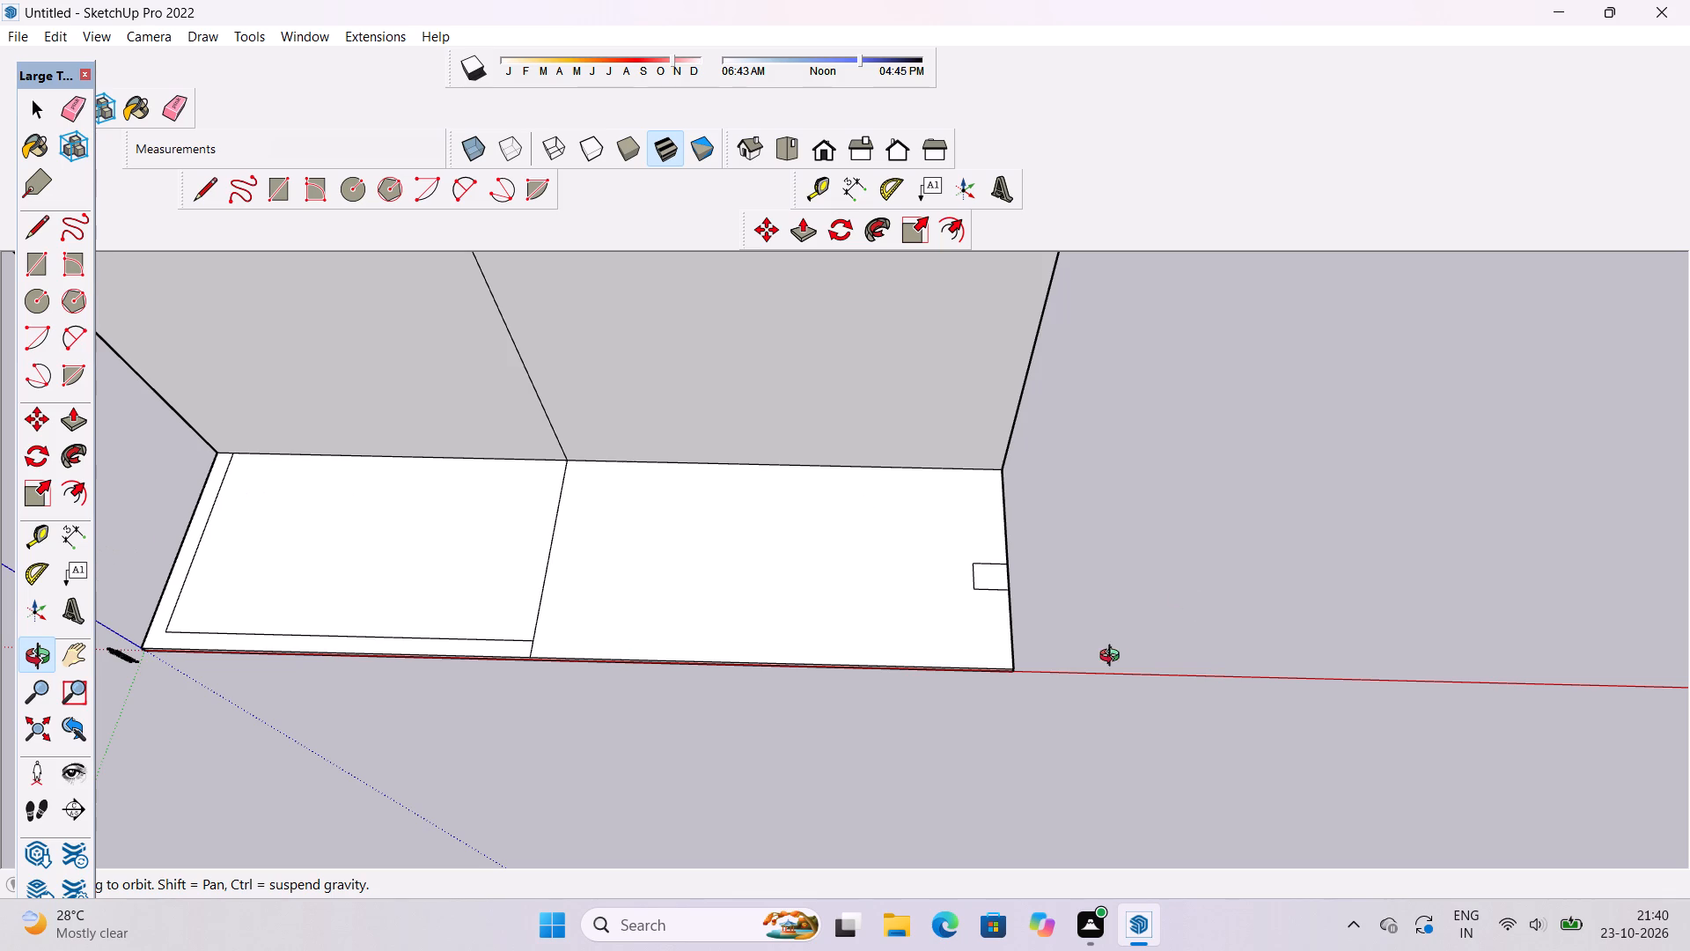
left_click_drag(740, 652, 826, 675, "shift")
scroll(828, 675, "down", 8)
left_click_drag(654, 696, 658, 660)
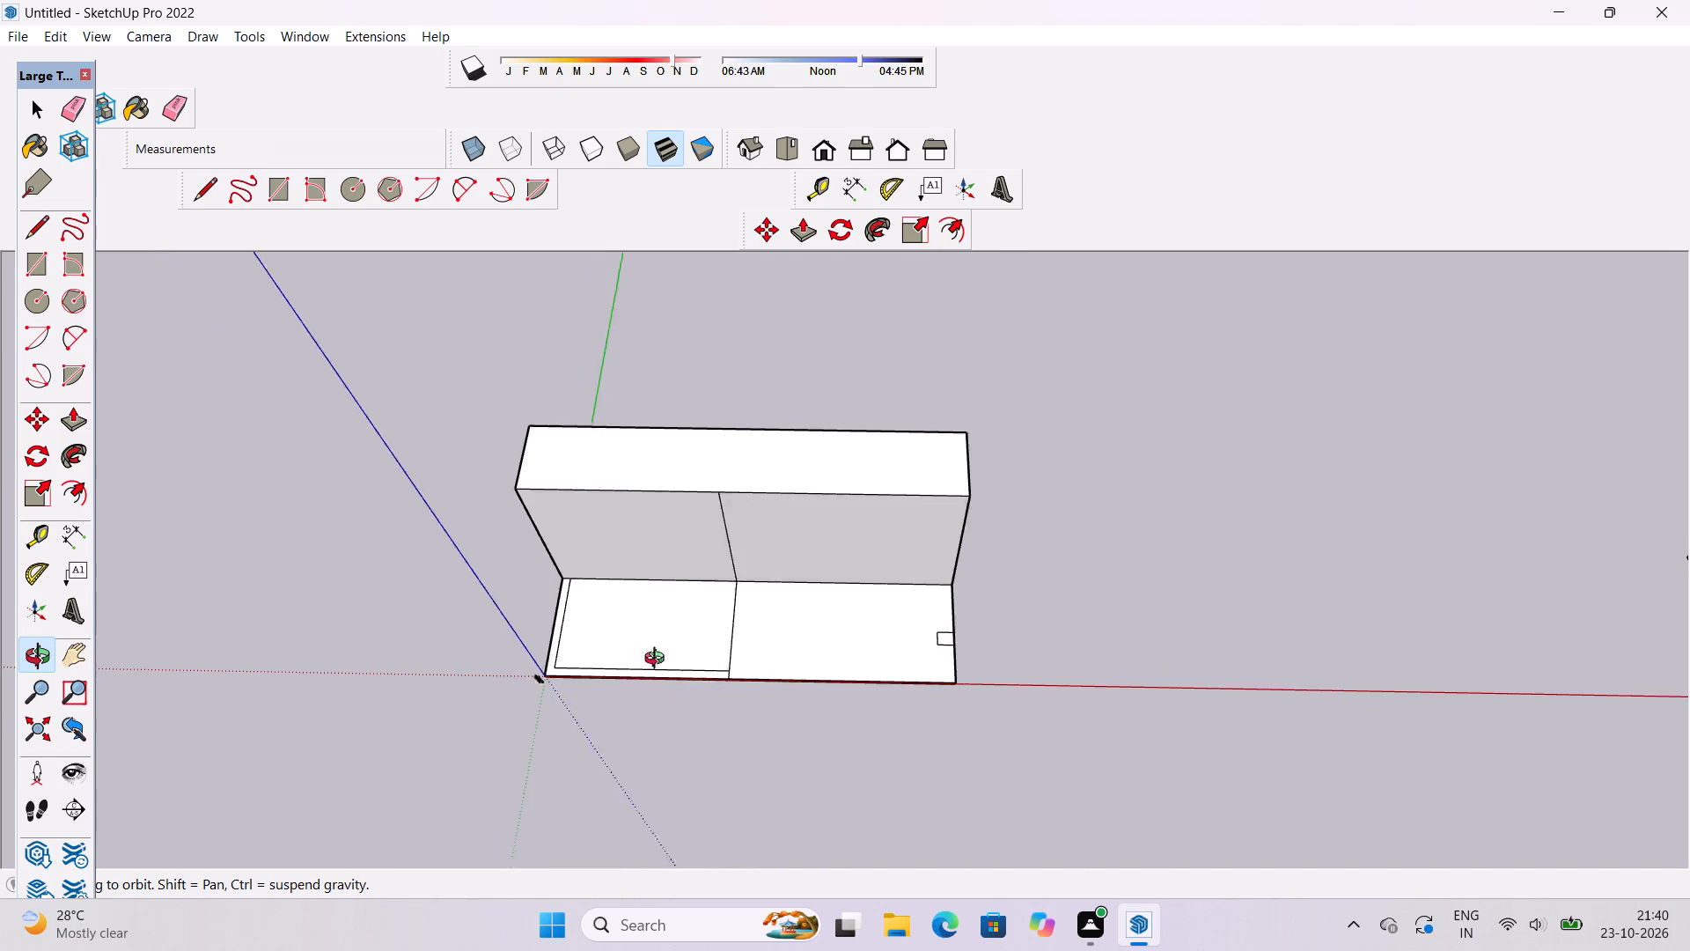
left_click_drag(658, 660, 687, 579)
scroll(729, 649, "up", 6)
left_click_drag(789, 696, 661, 704, "shift")
scroll(692, 754, "up", 6)
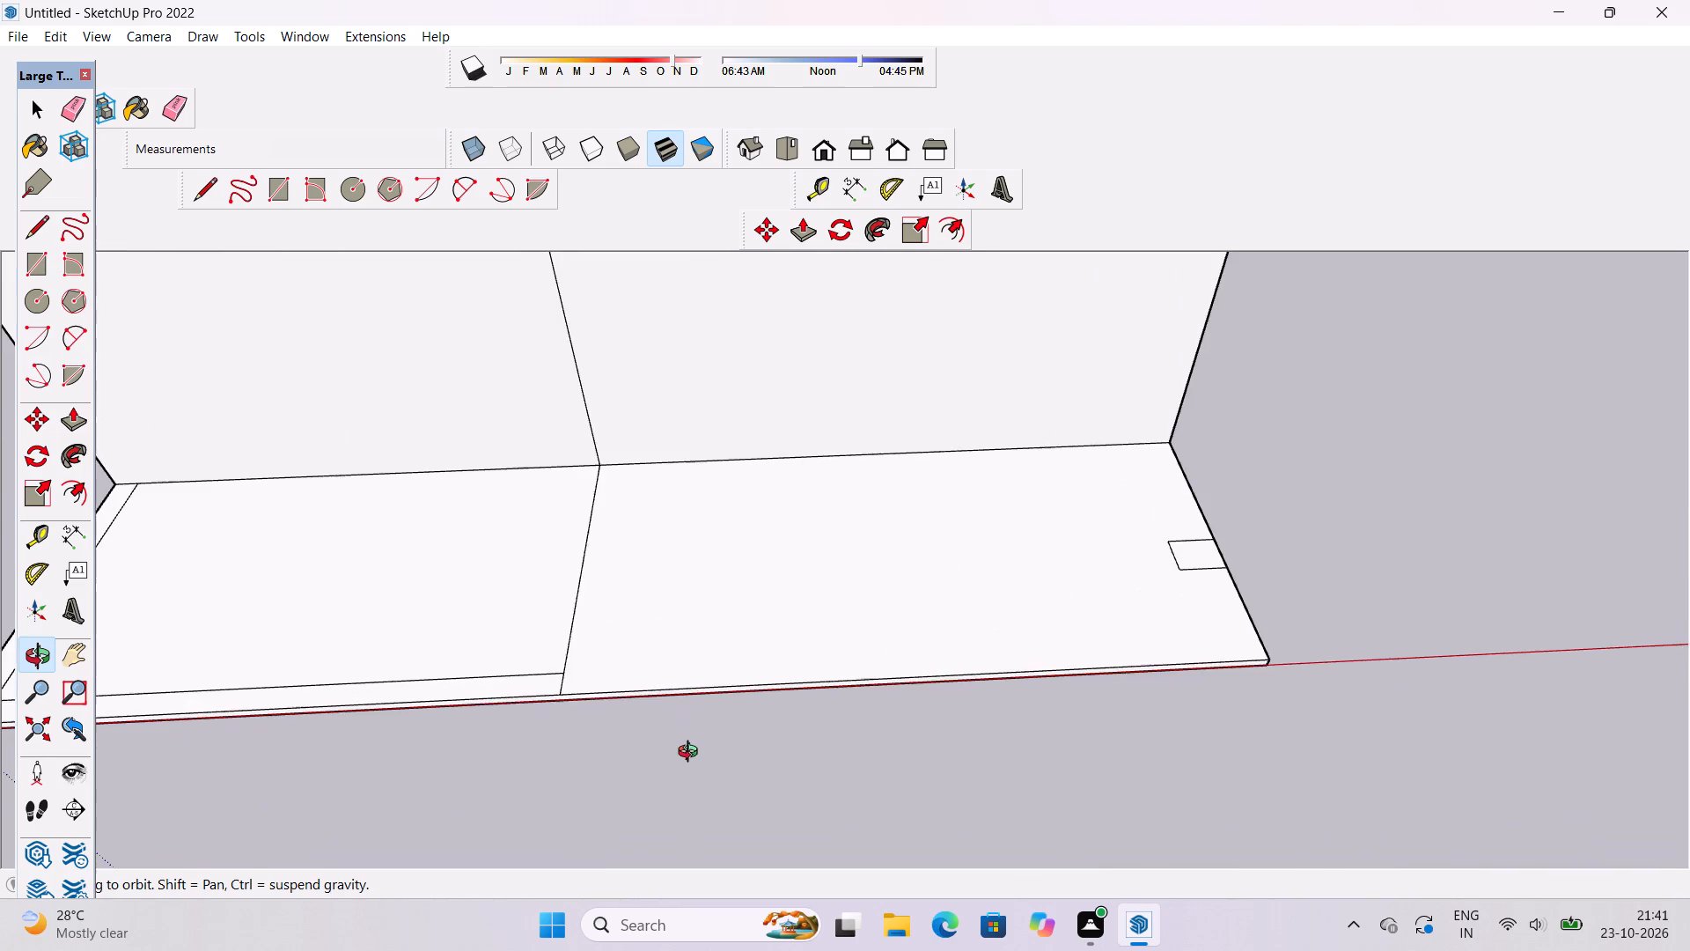
Examine the tall block, both lower panels and the small end rectangle from different distances and angles.
left_click_drag(691, 760, 704, 532)
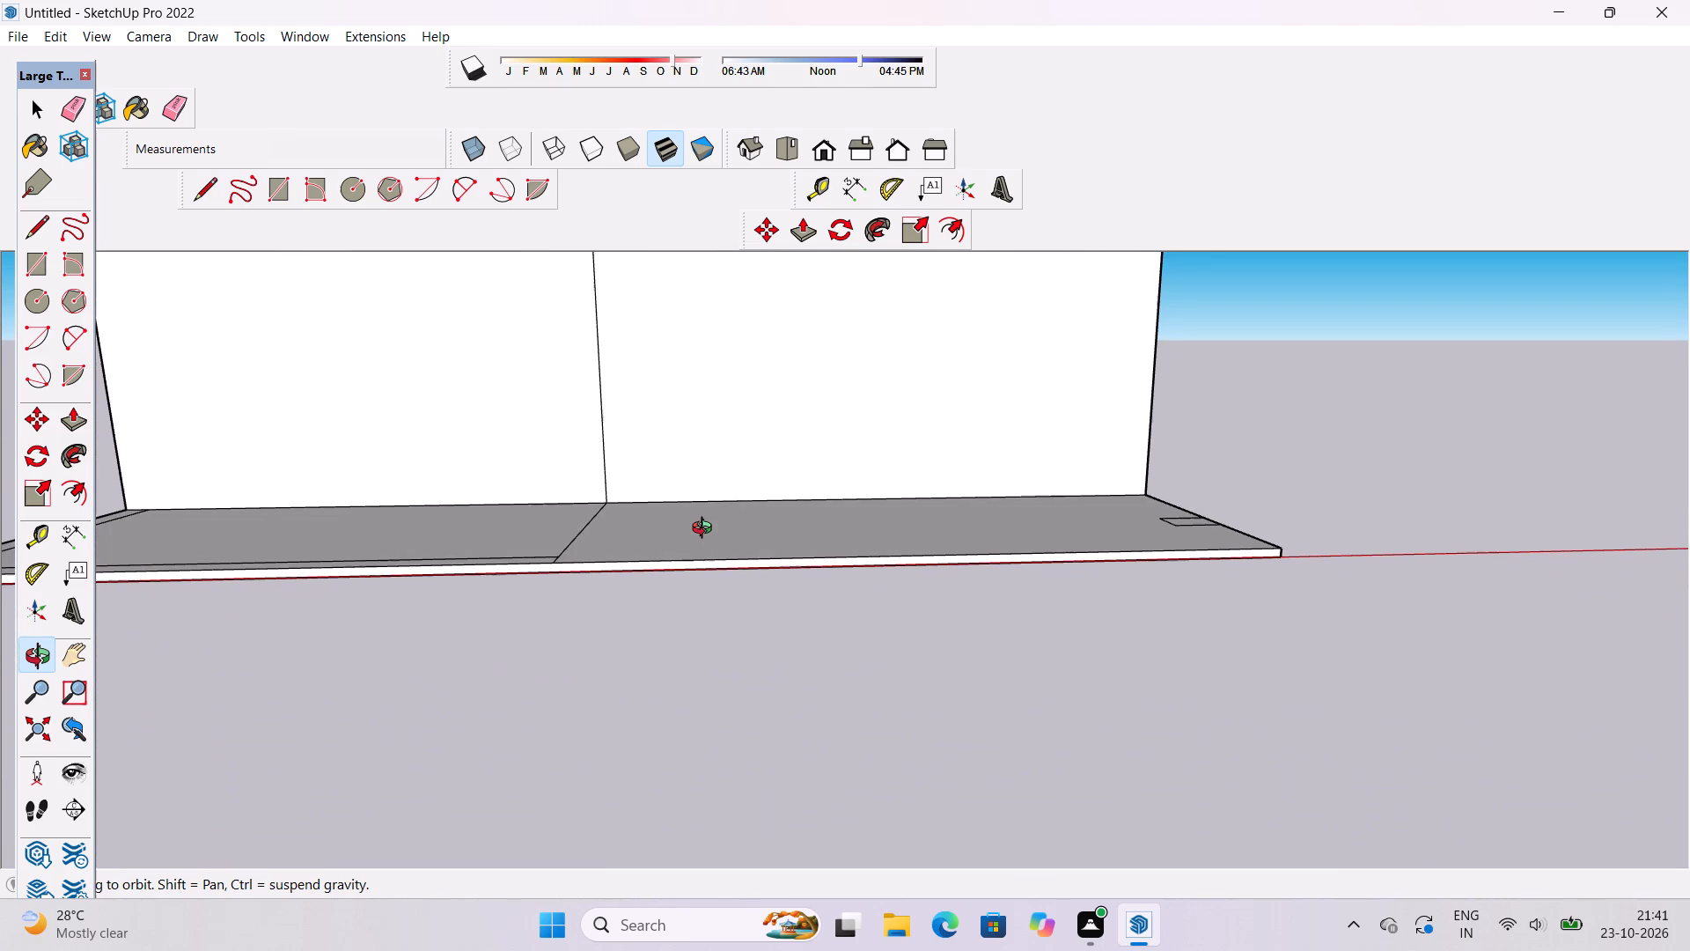
scroll(706, 530, "down", 8)
left_click_drag(716, 519, 747, 795)
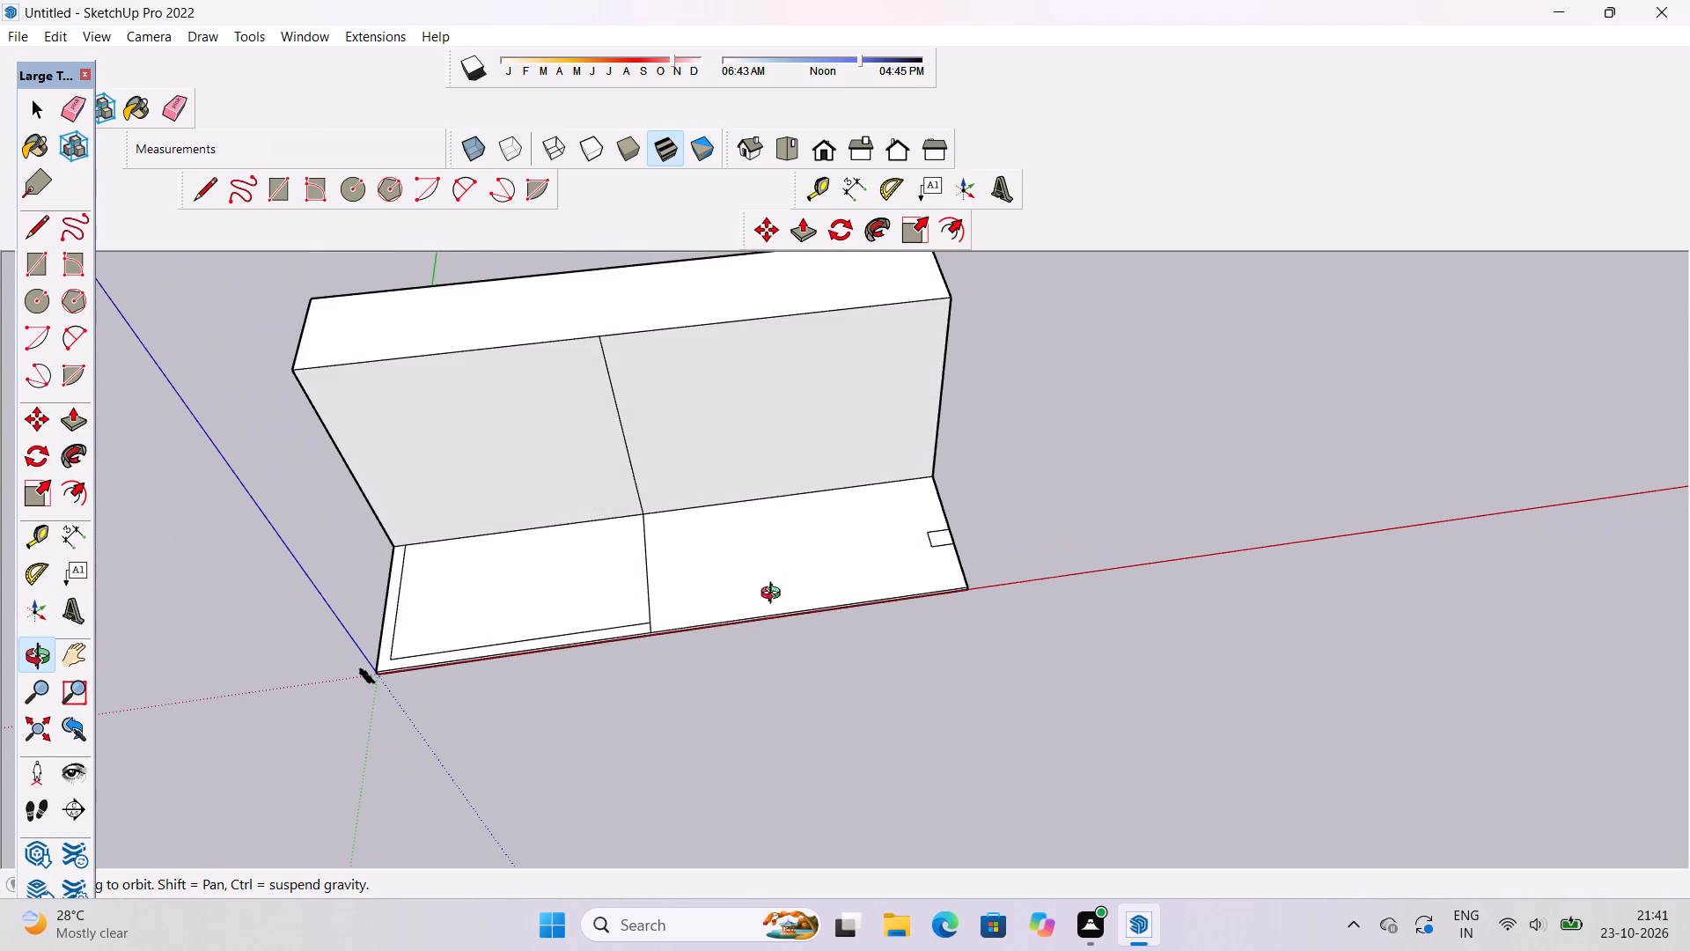
scroll(793, 474, "up", 3)
left_click_drag(793, 474, 797, 533, "shift")
left_click_drag(997, 668, 877, 612)
scroll(831, 565, "down", 4)
left_click_drag(875, 628, 870, 635, "shift")
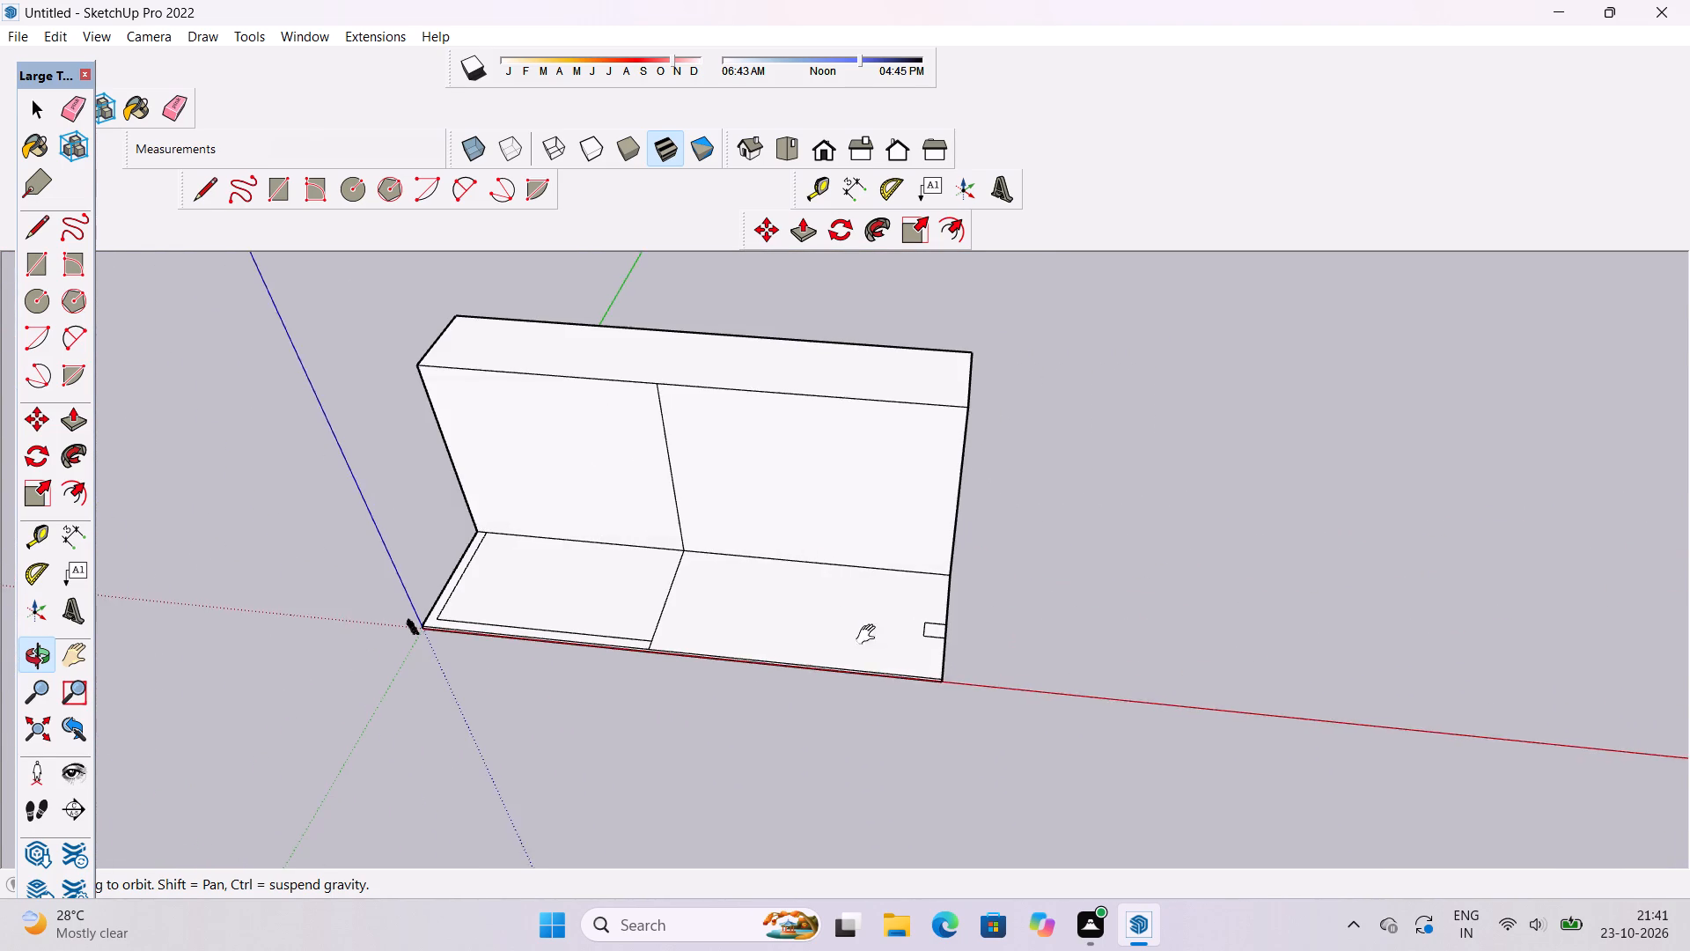
left_click_drag(870, 635, 827, 672, "shift")
scroll(844, 756, "up", 1)
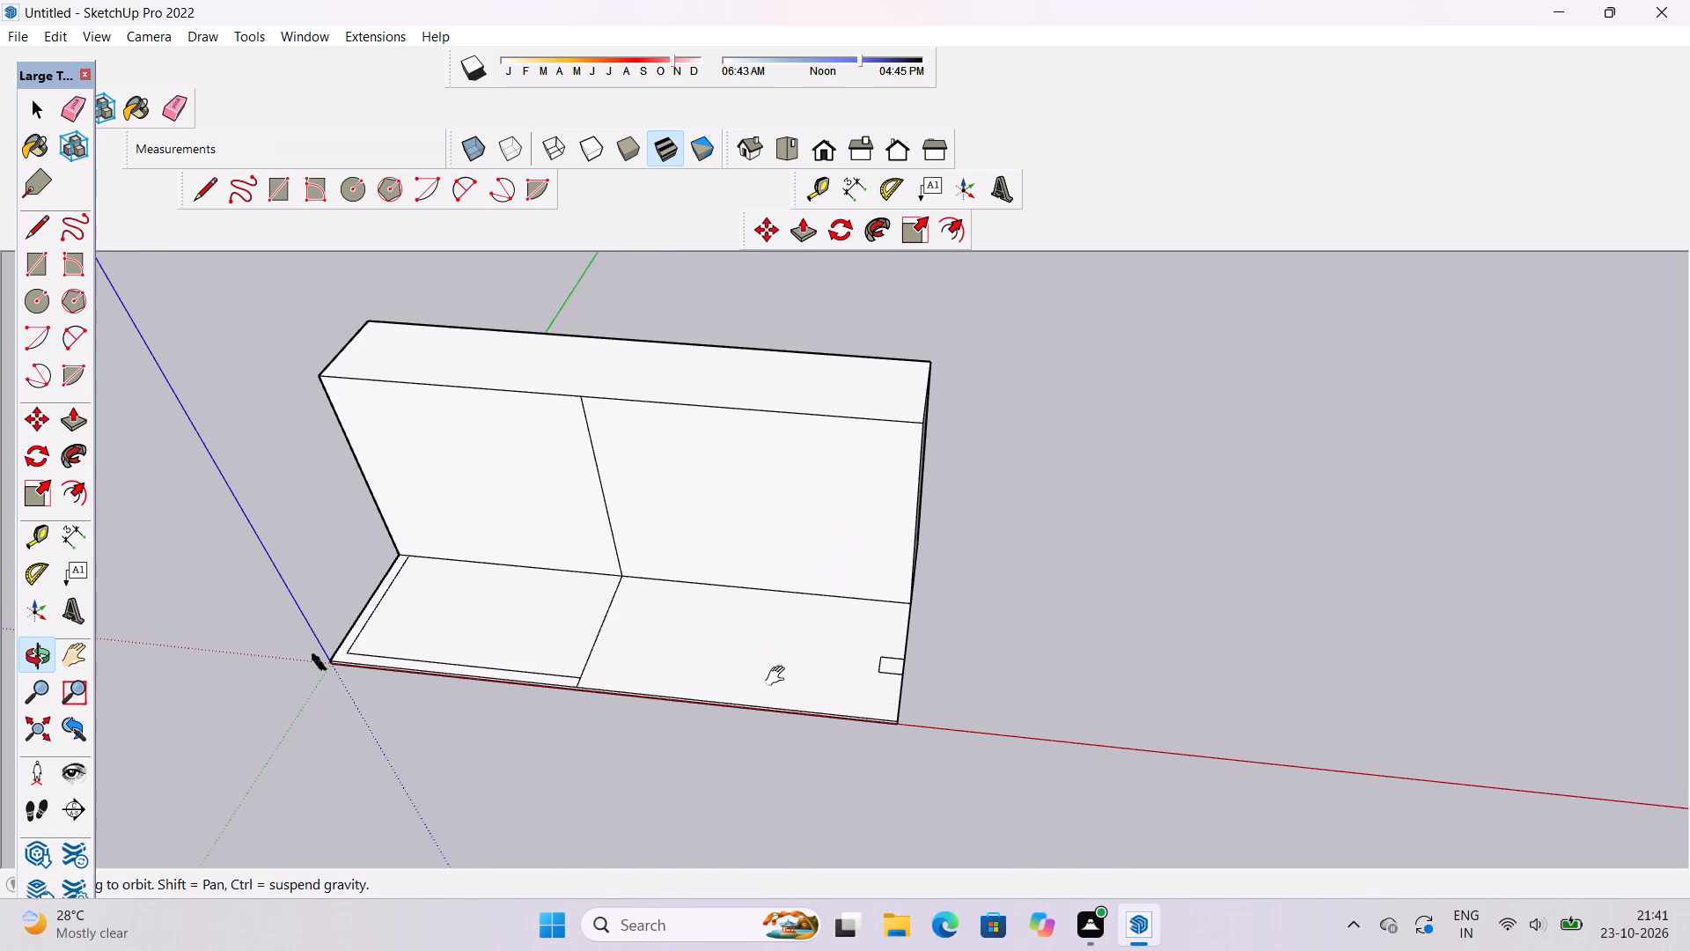
left_click_drag(779, 676, 775, 623, "shift")
left_click_drag(775, 690, 885, 605)
left_click_drag(886, 604, 889, 614, "shift")
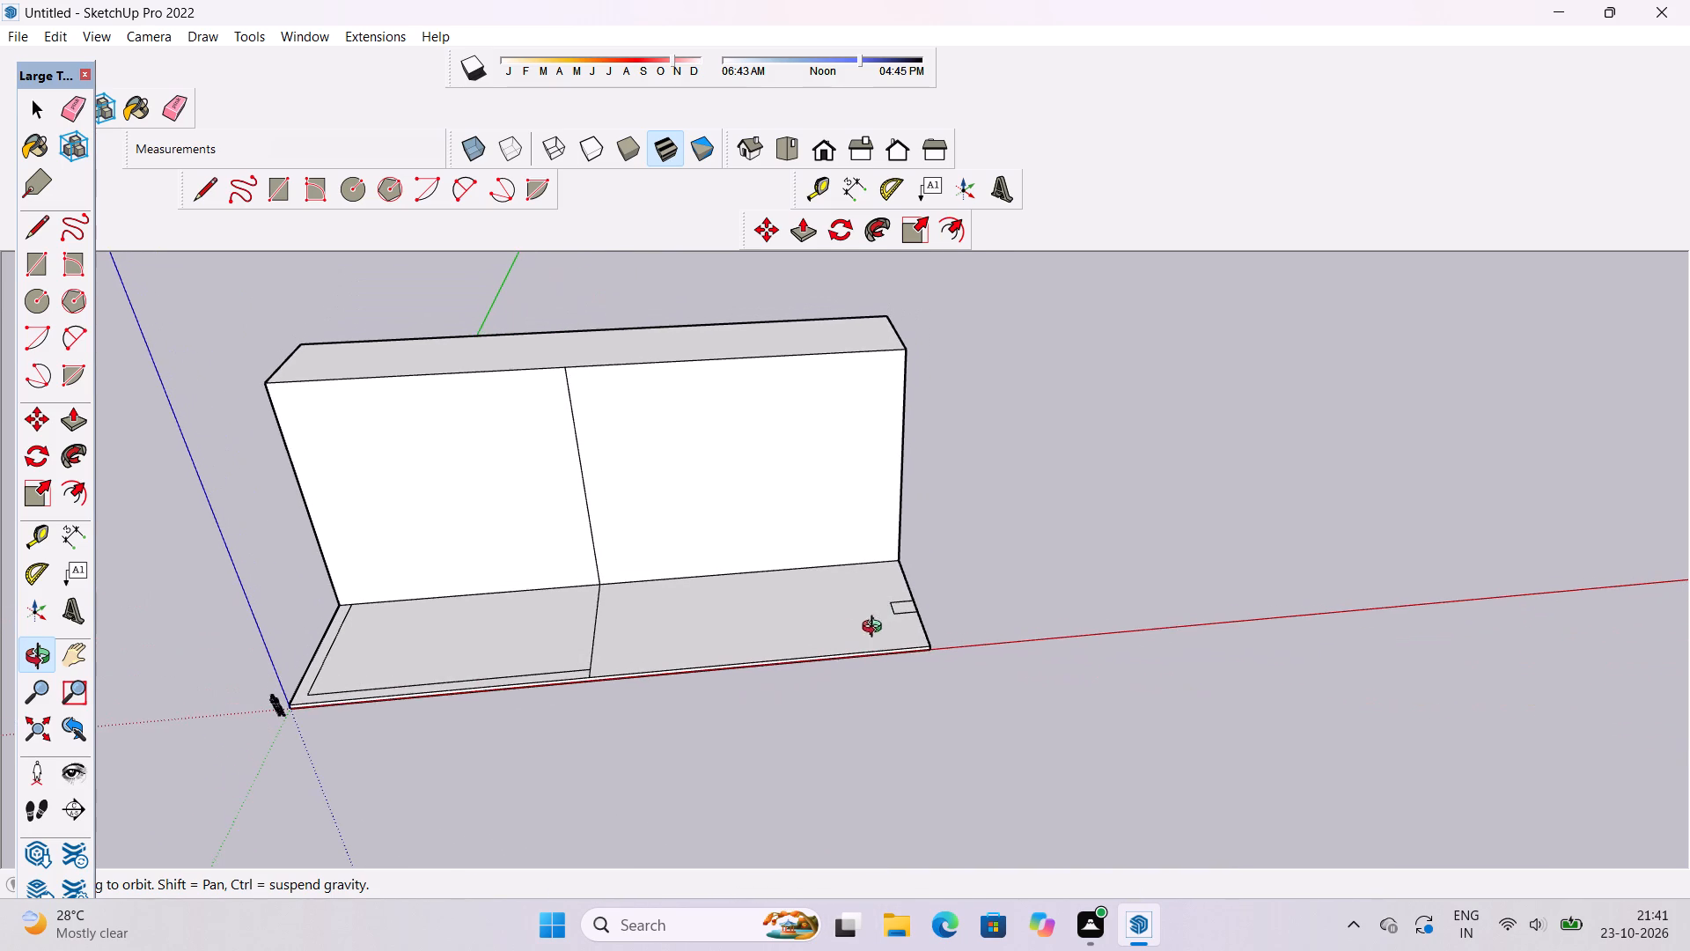
left_click_drag(841, 641, 724, 679)
scroll(902, 673, "up", 4)
left_click_drag(851, 648, 861, 715, "shift")
left_click_drag(861, 715, 894, 726)
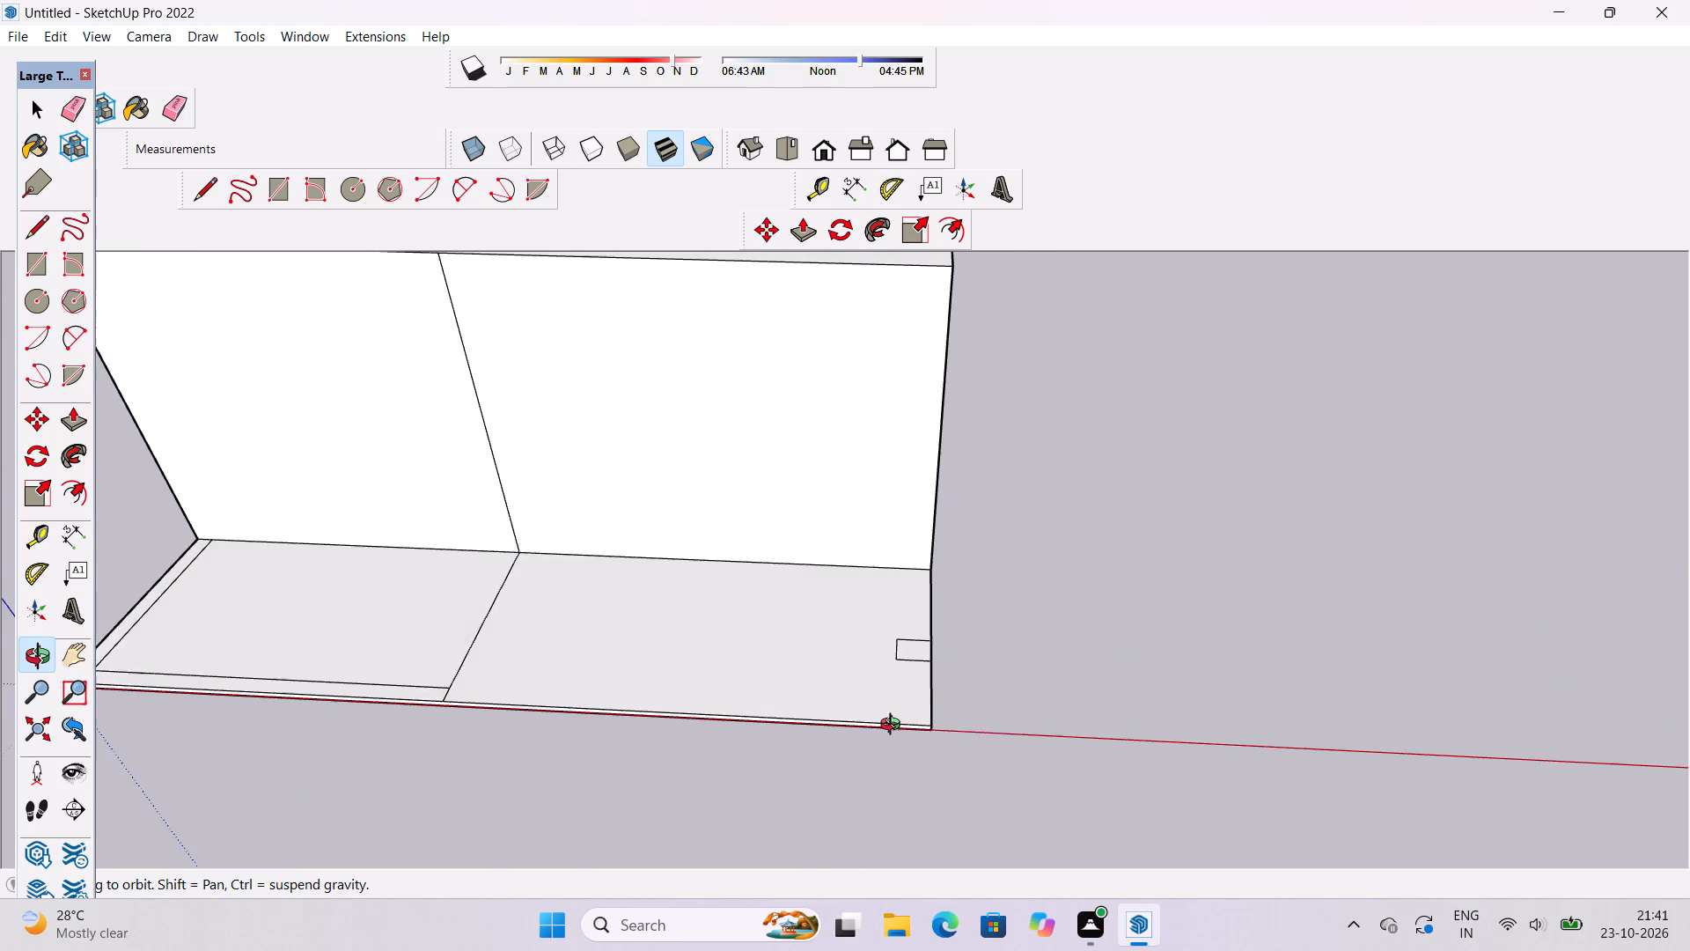
left_click_drag(894, 726, 896, 726)
scroll(893, 663, "down", 5, "shift")
left_click_drag(868, 588, 902, 706, "shift")
left_click_drag(902, 706, 962, 681)
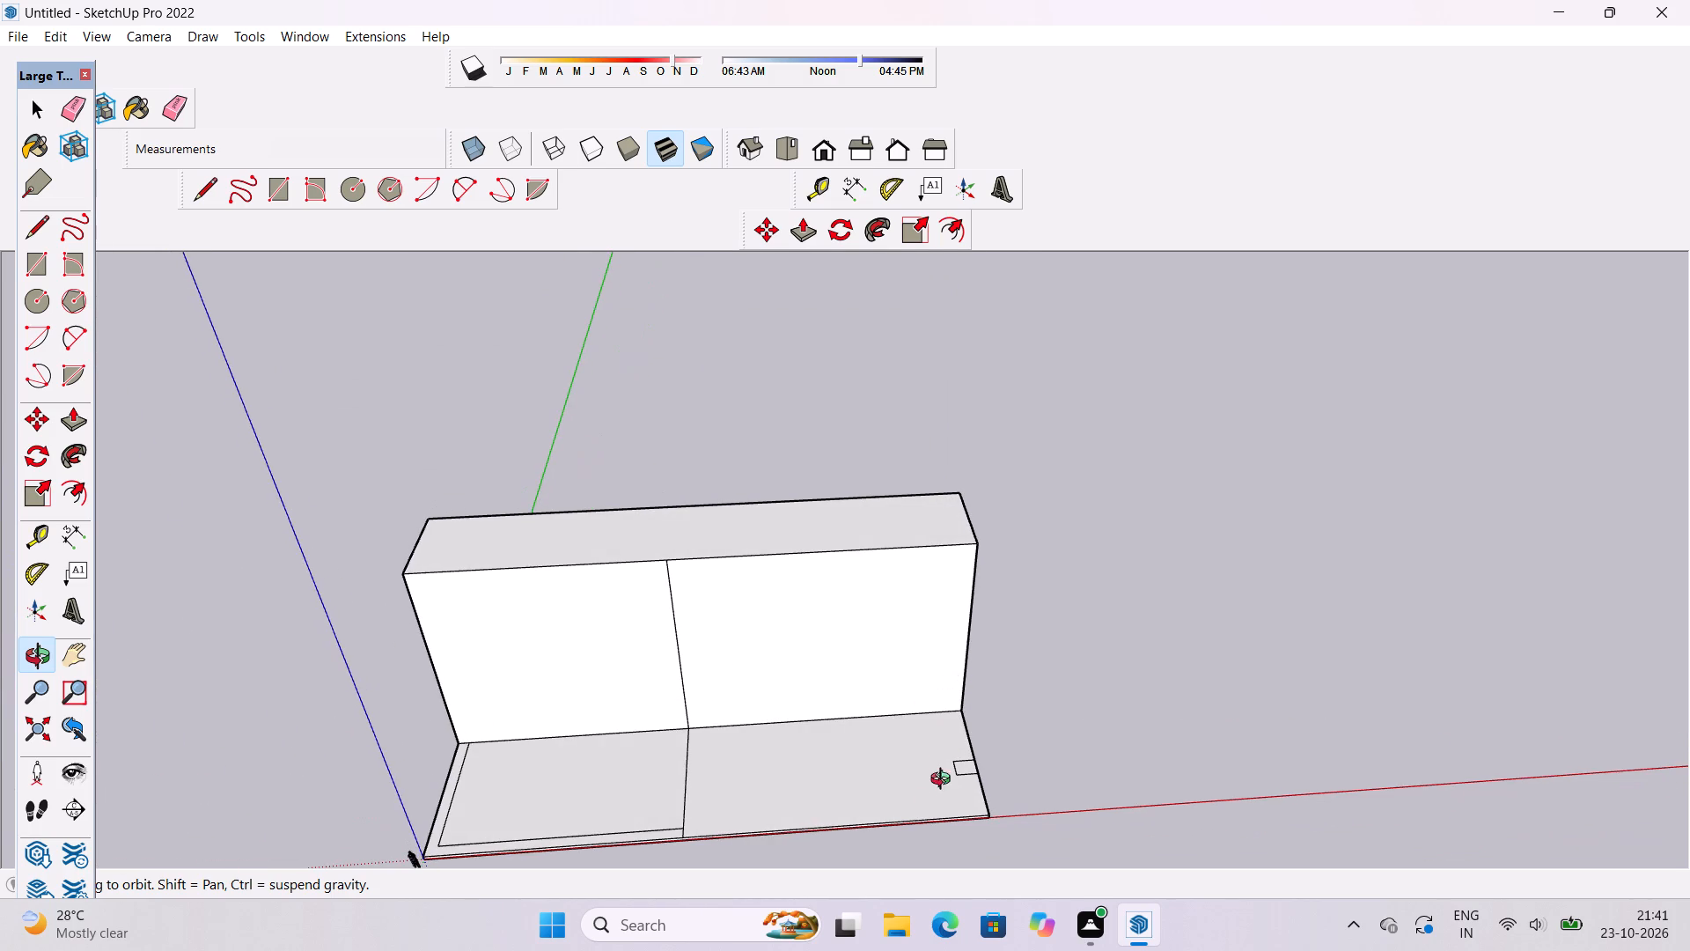
scroll(1014, 308, "down", 5)
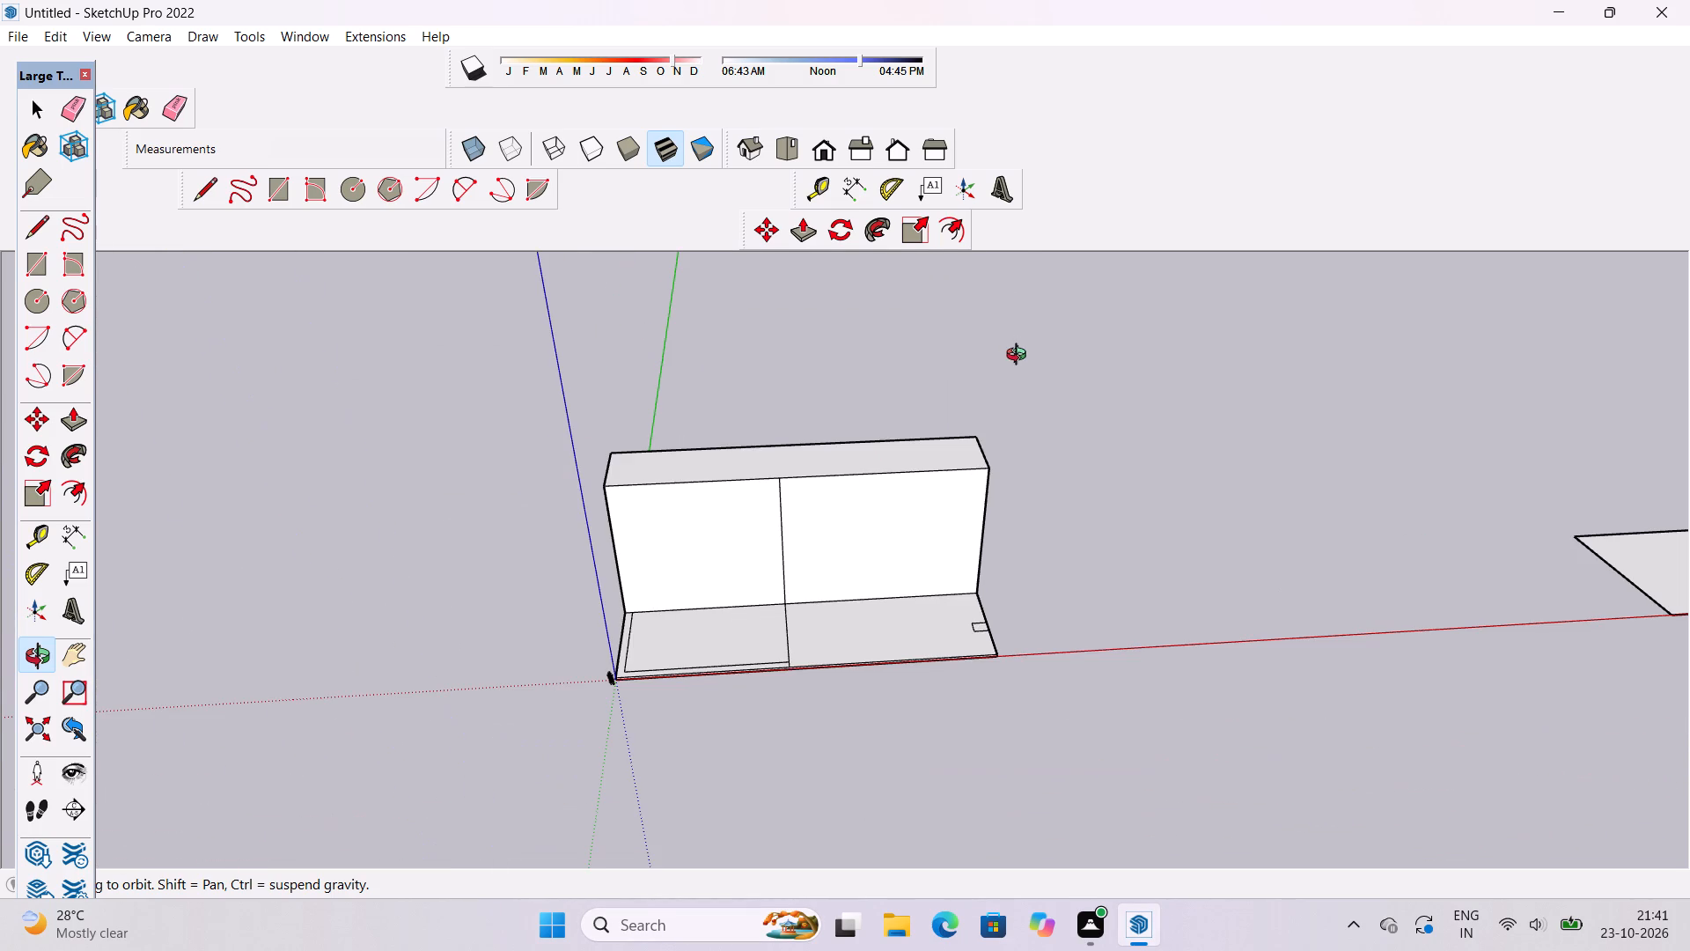
scroll(1020, 515, "up", 2)
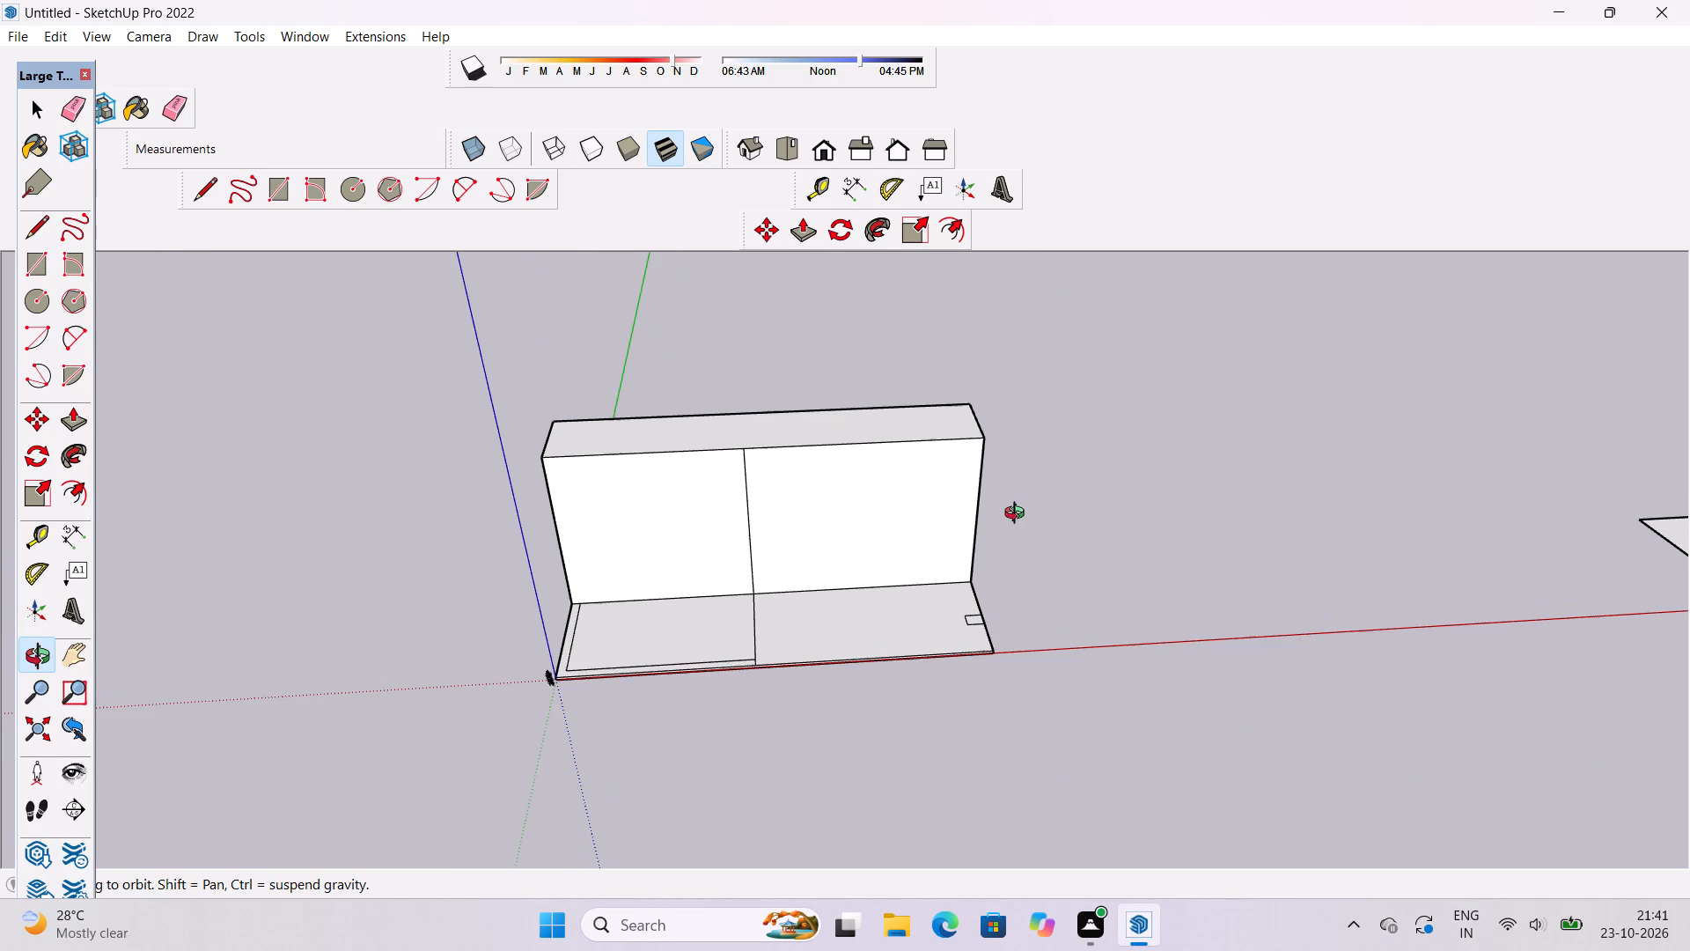
Push/Pull the small rectangle on the far lower panel up 60' into a column.
key("p")
scroll(1017, 623, "up", 5)
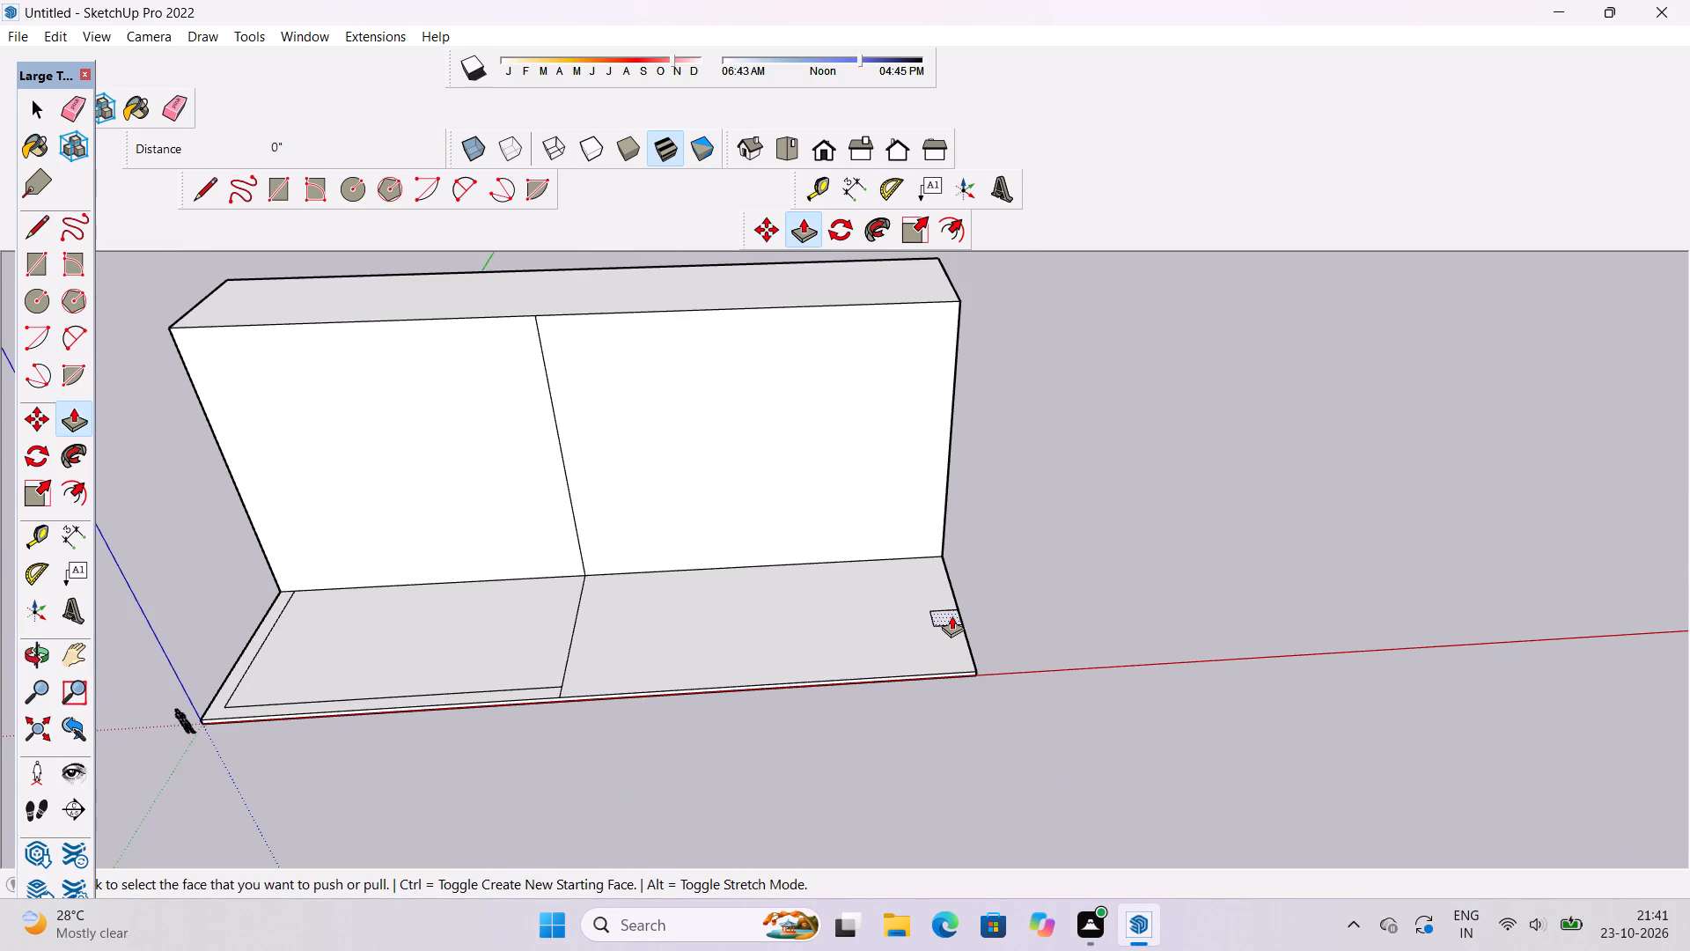
left_click(952, 616)
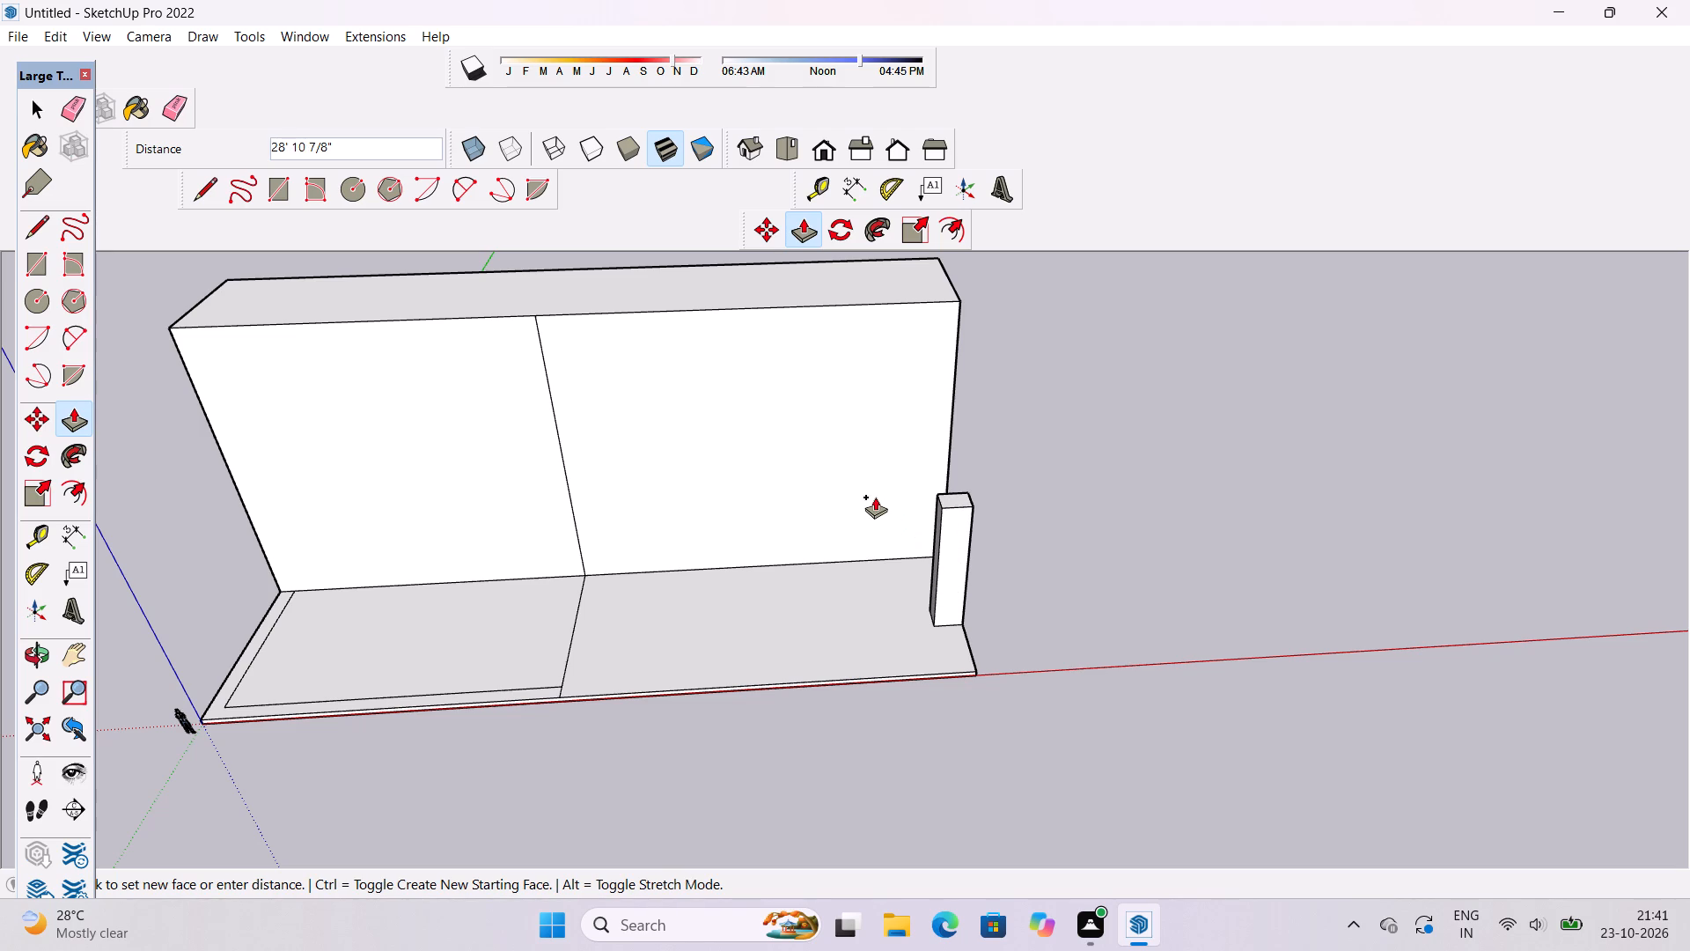
type("60'")
key("Return")
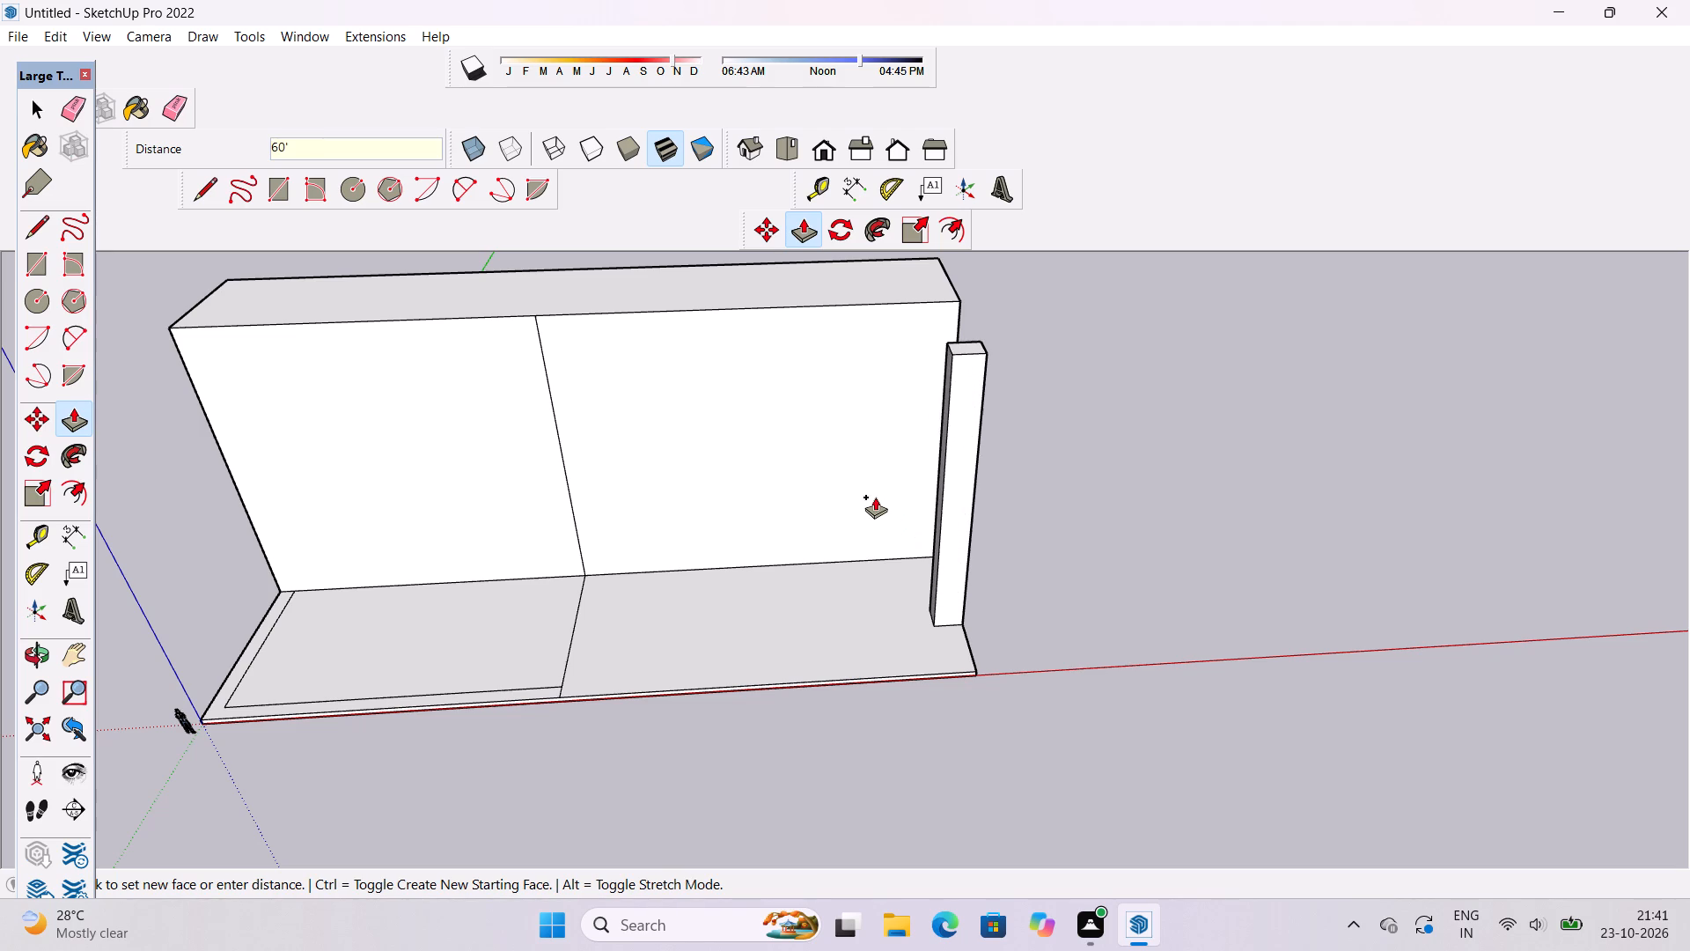
Examine the column beside the tall block and the lower panels from several angles.
left_click(30, 664)
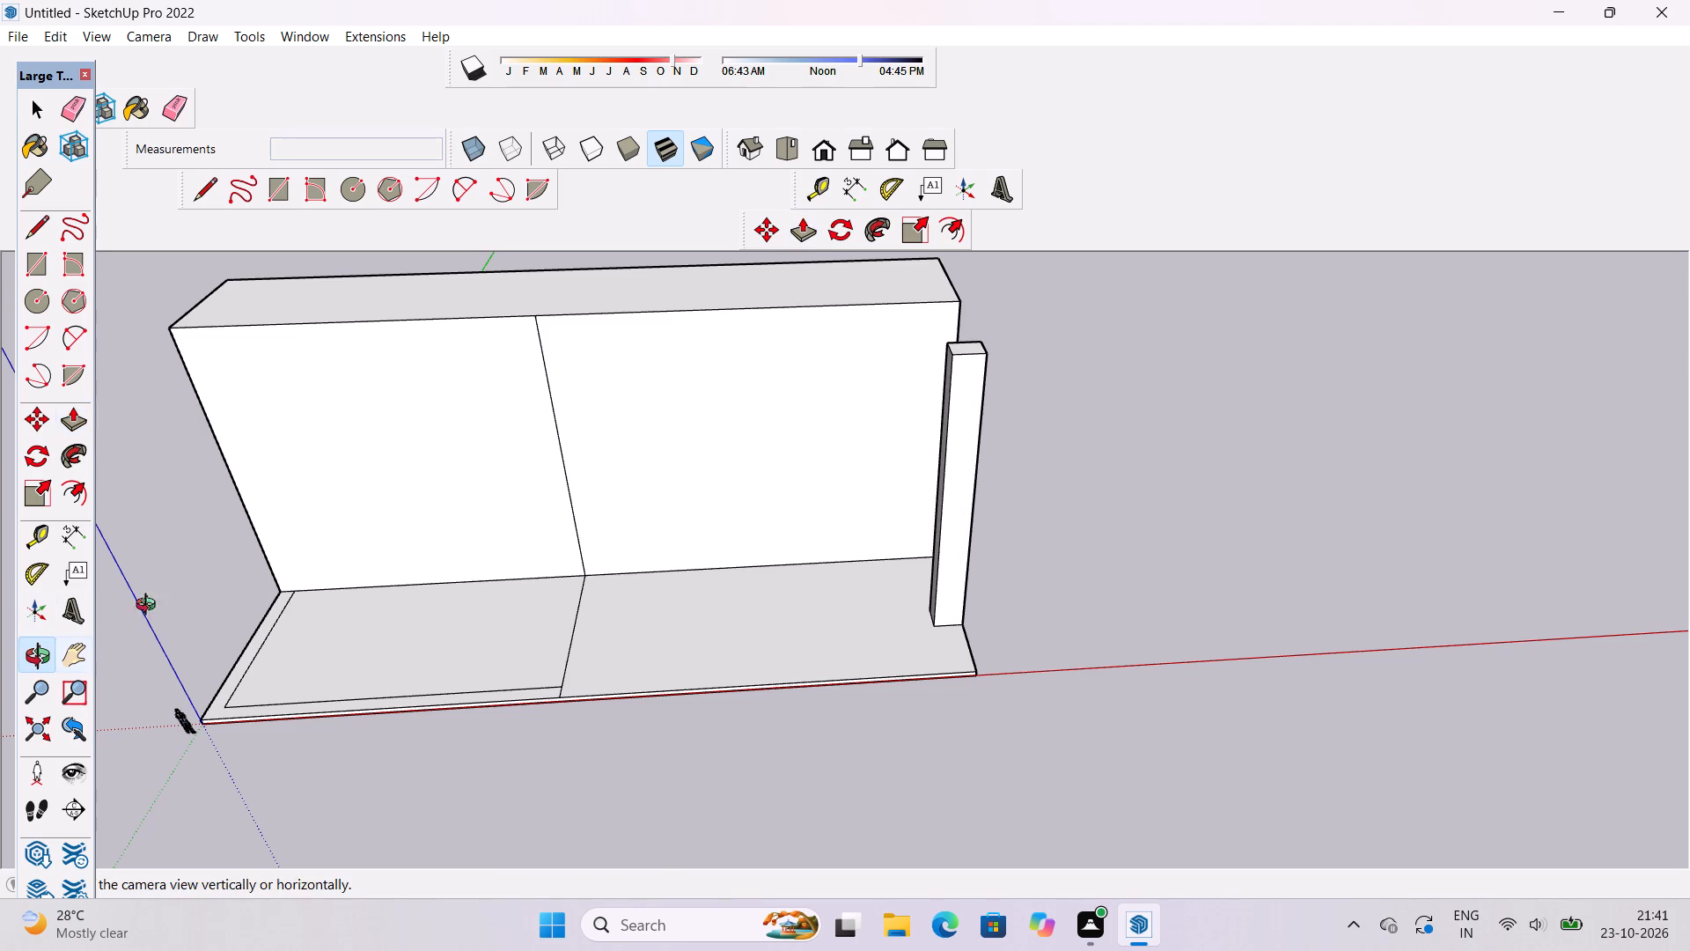
left_click_drag(567, 468, 904, 427)
scroll(904, 427, "down", 5)
left_click_drag(1105, 527, 893, 600)
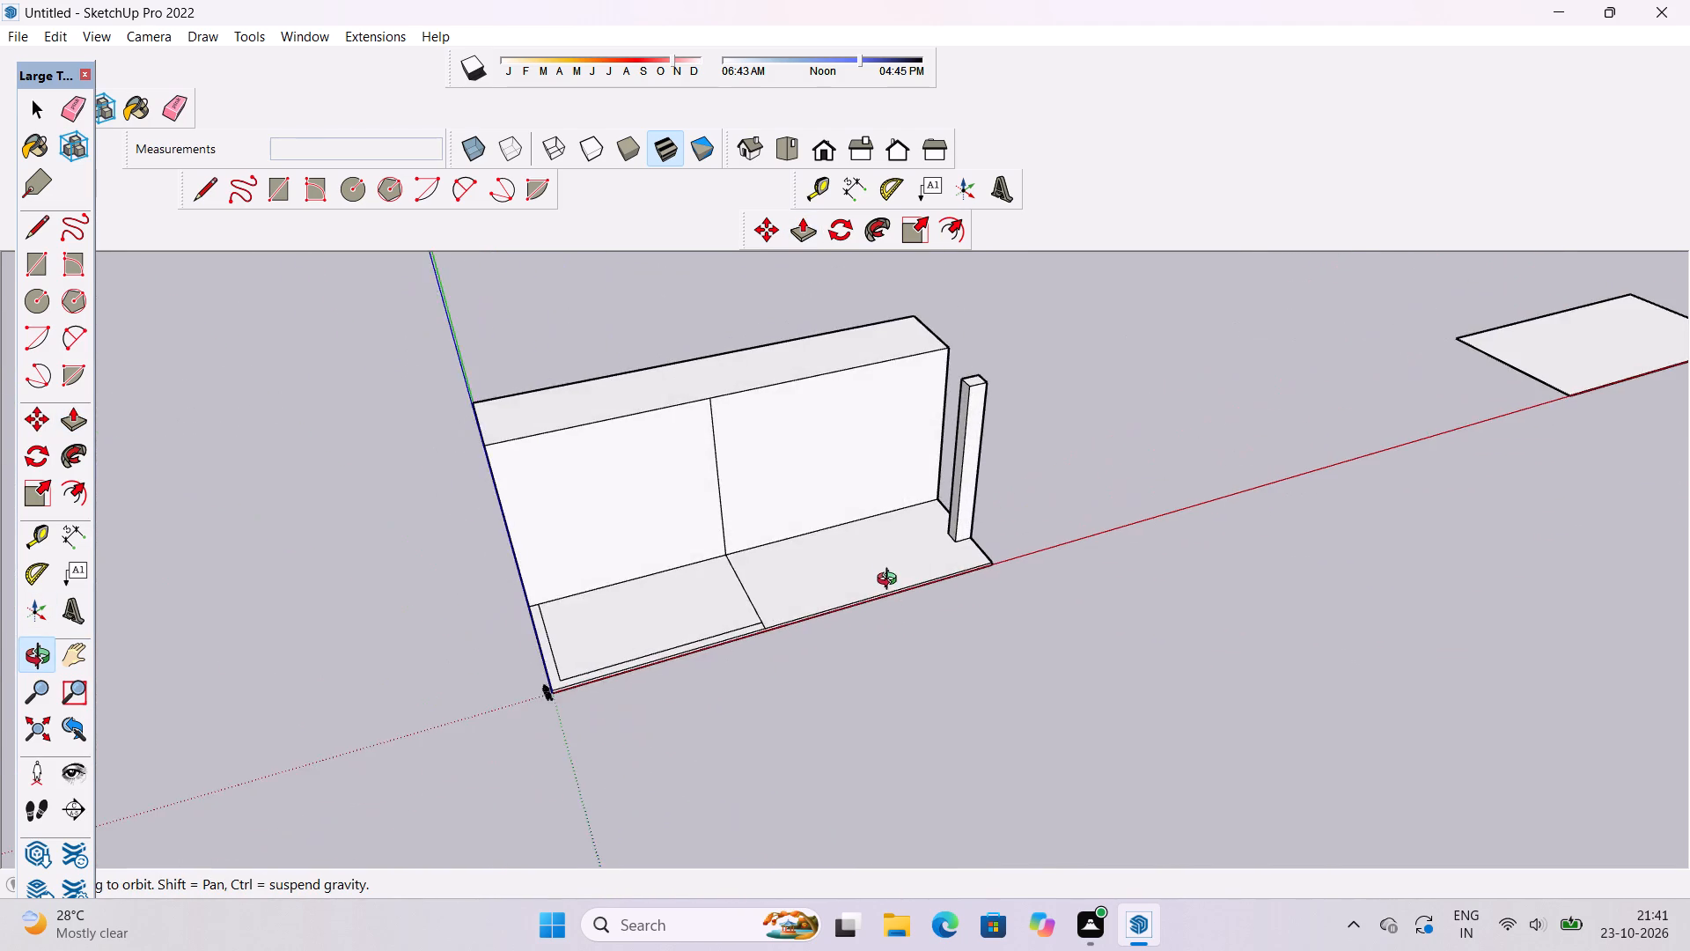
scroll(889, 561, "down", 5)
left_click_drag(874, 502, 599, 578)
scroll(799, 502, "up", 5)
scroll(672, 551, "up", 4)
scroll(481, 552, "down", 6)
left_click_drag(447, 578, 575, 475)
scroll(492, 715, "up", 5)
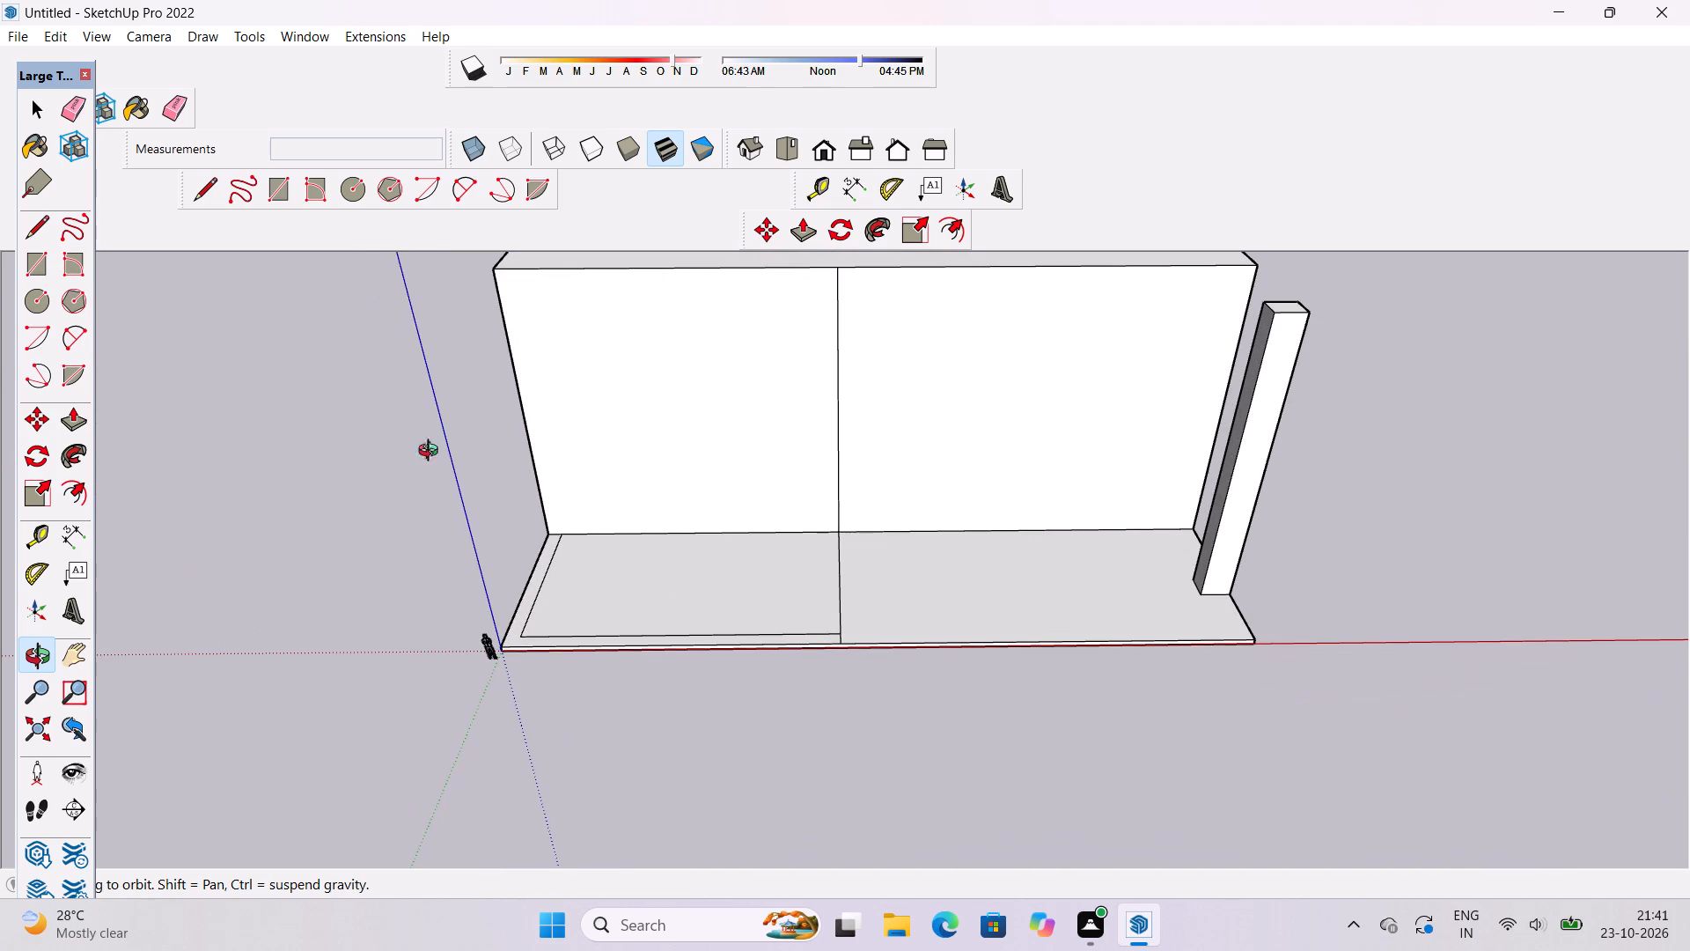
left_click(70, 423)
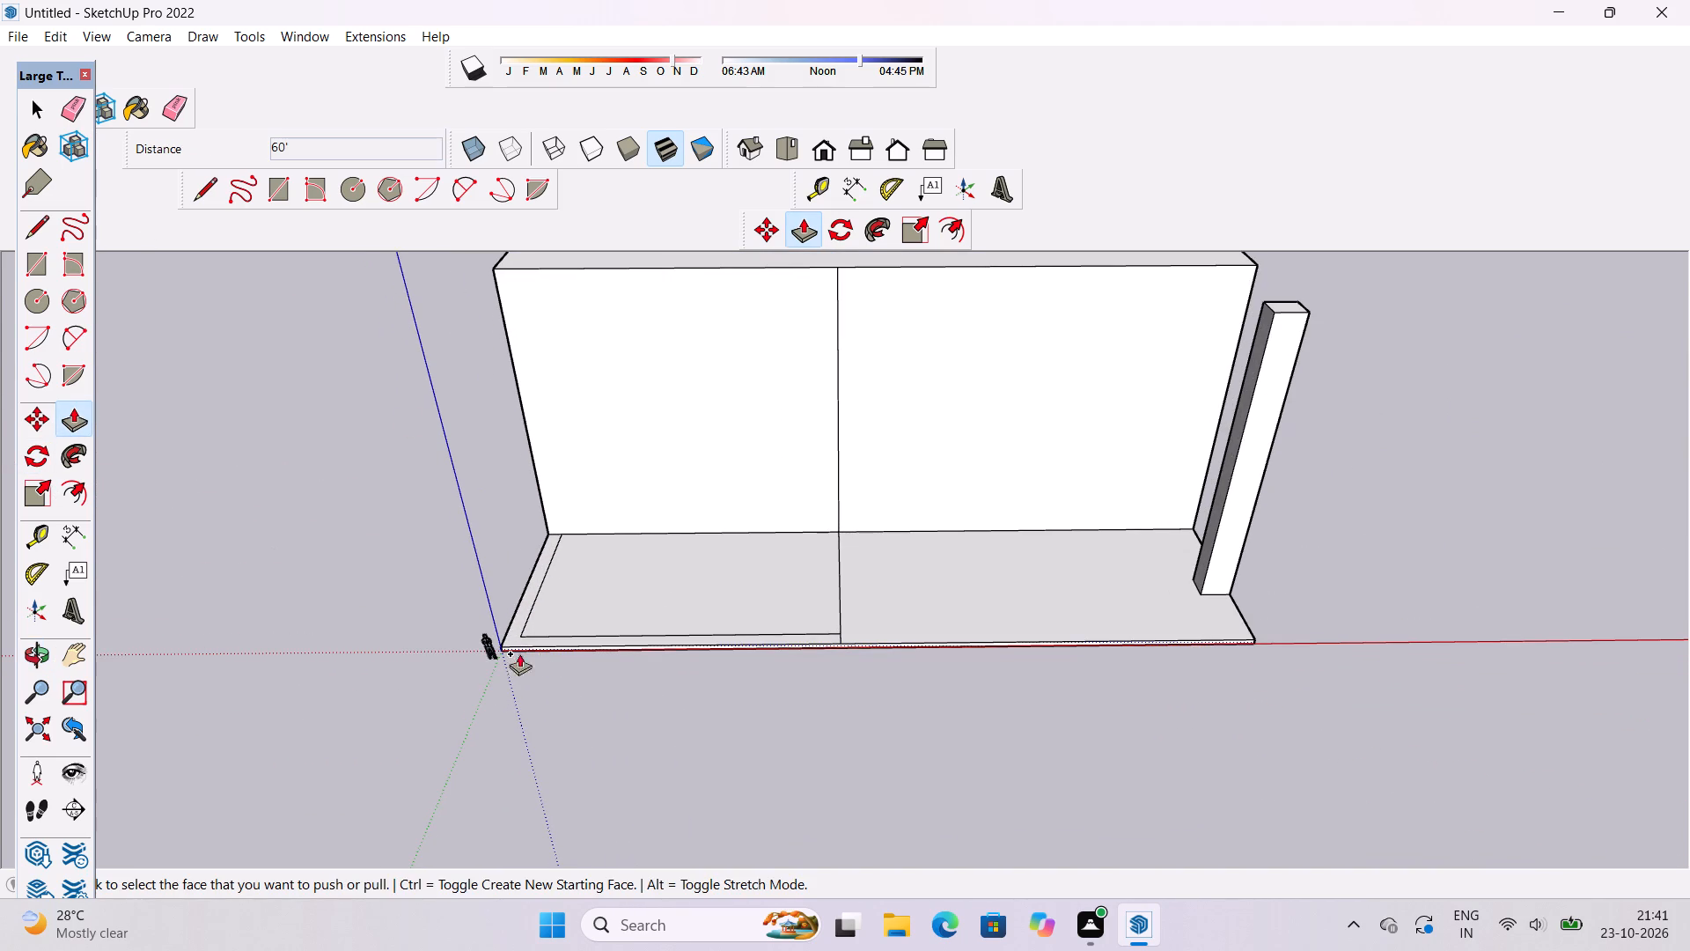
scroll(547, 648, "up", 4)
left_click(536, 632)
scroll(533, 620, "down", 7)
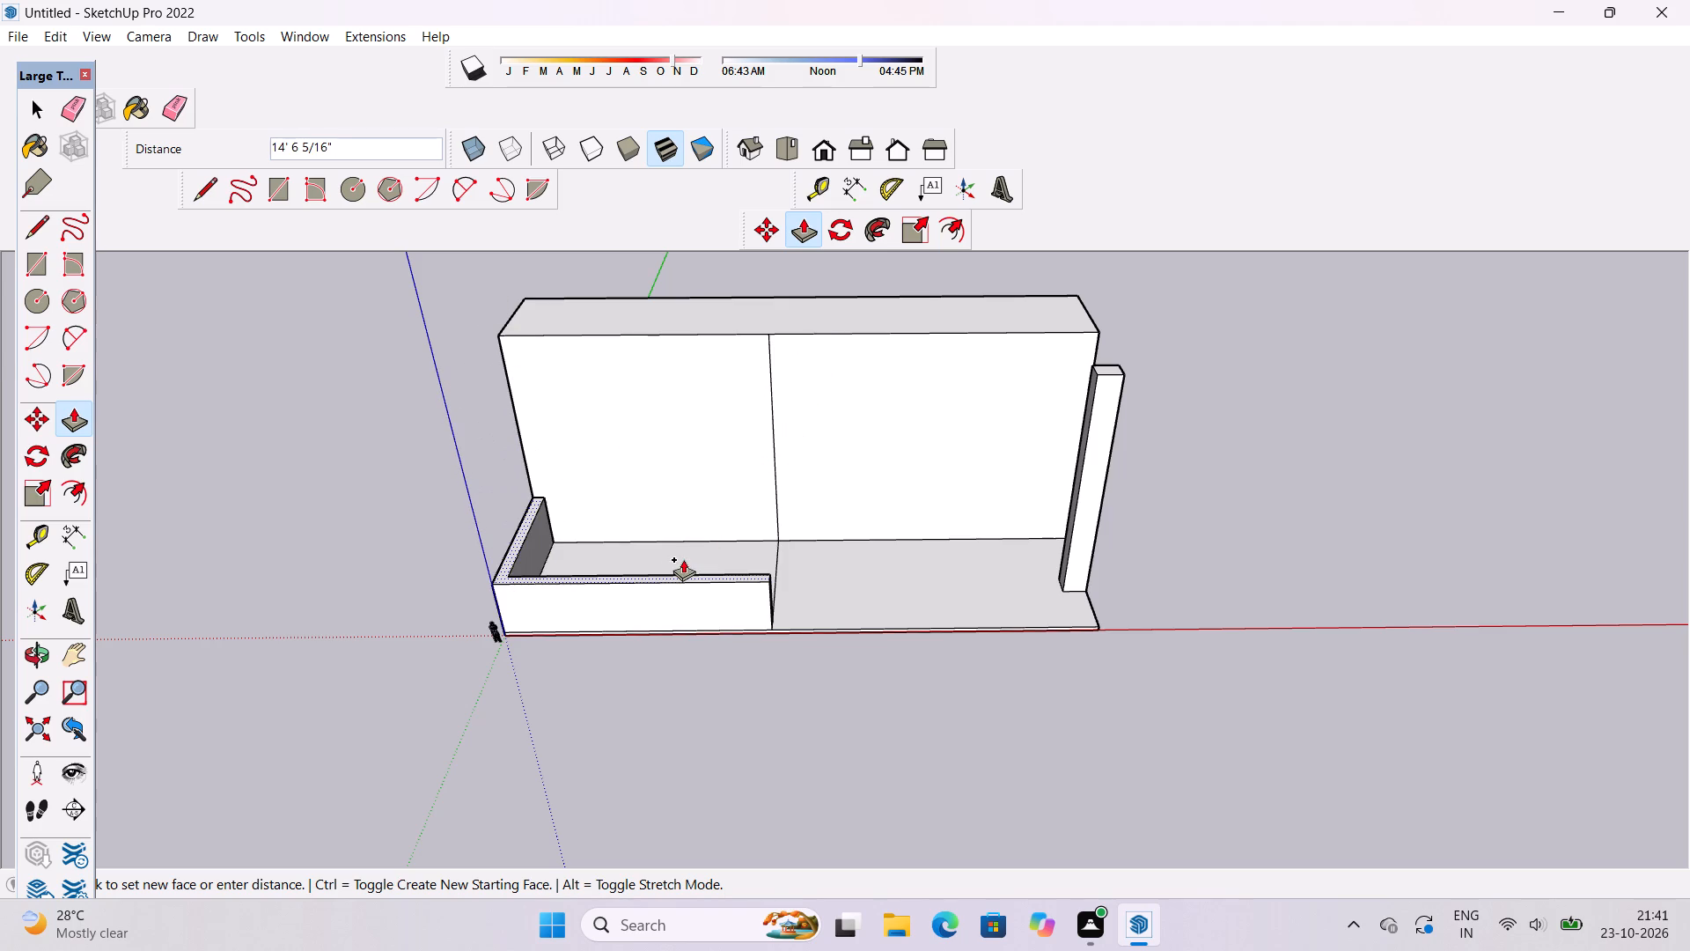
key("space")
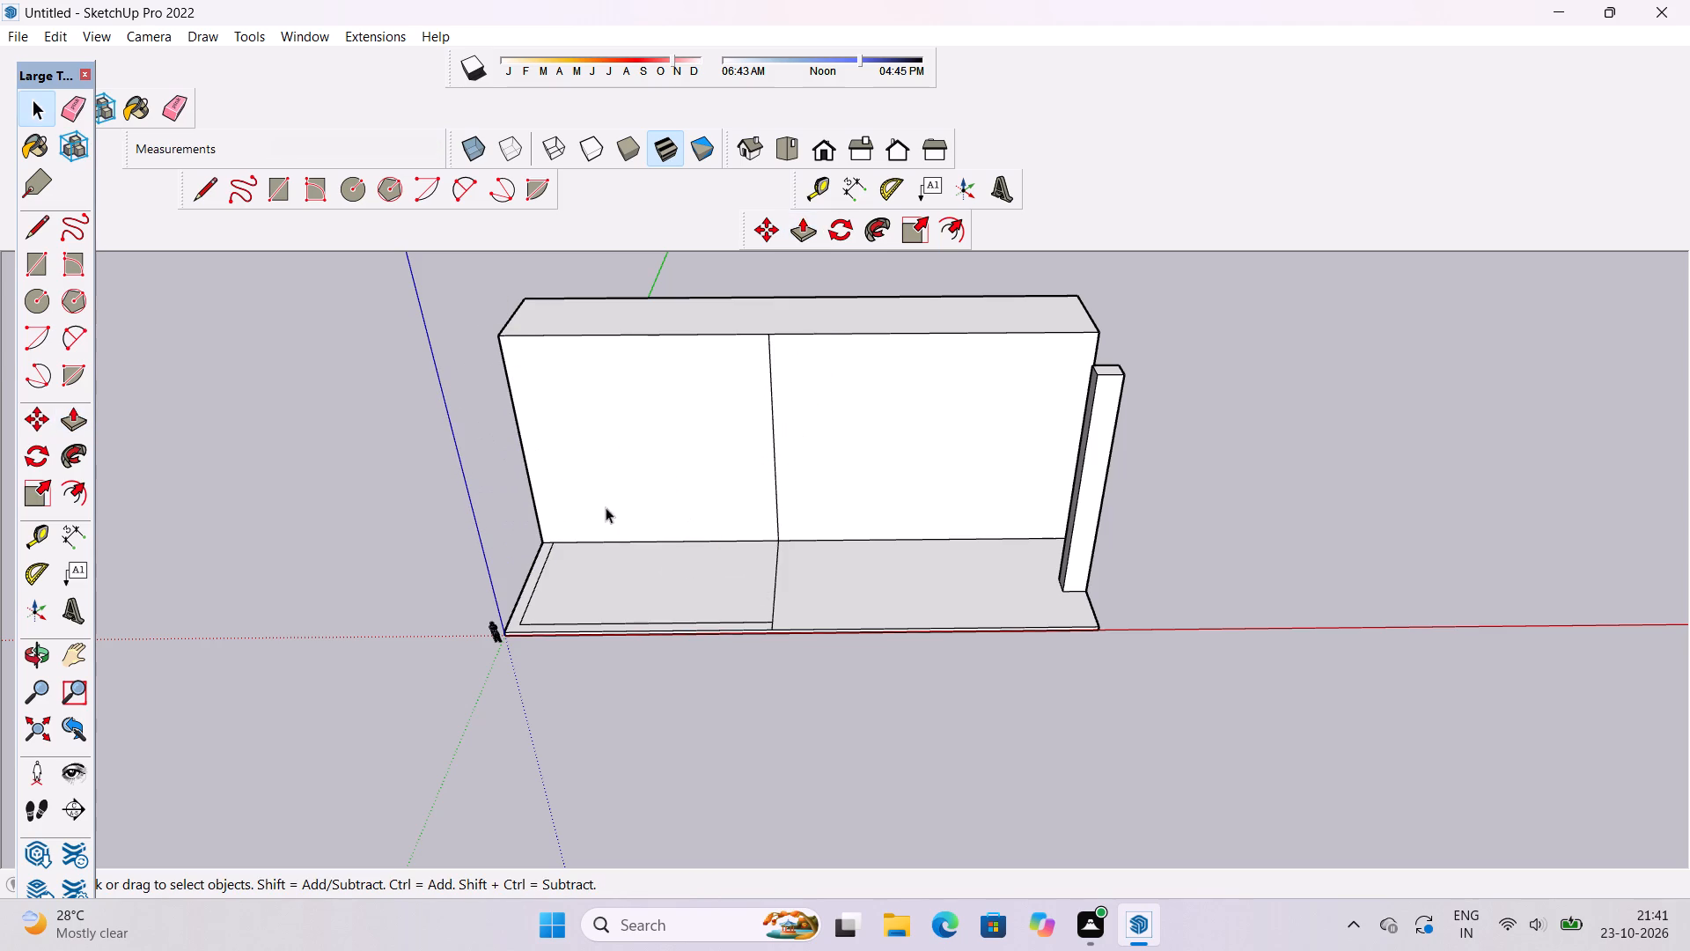
Place a guide line 3' in from the dividing line on the near lower panel.
left_click(32, 533)
scroll(784, 563, "up", 10)
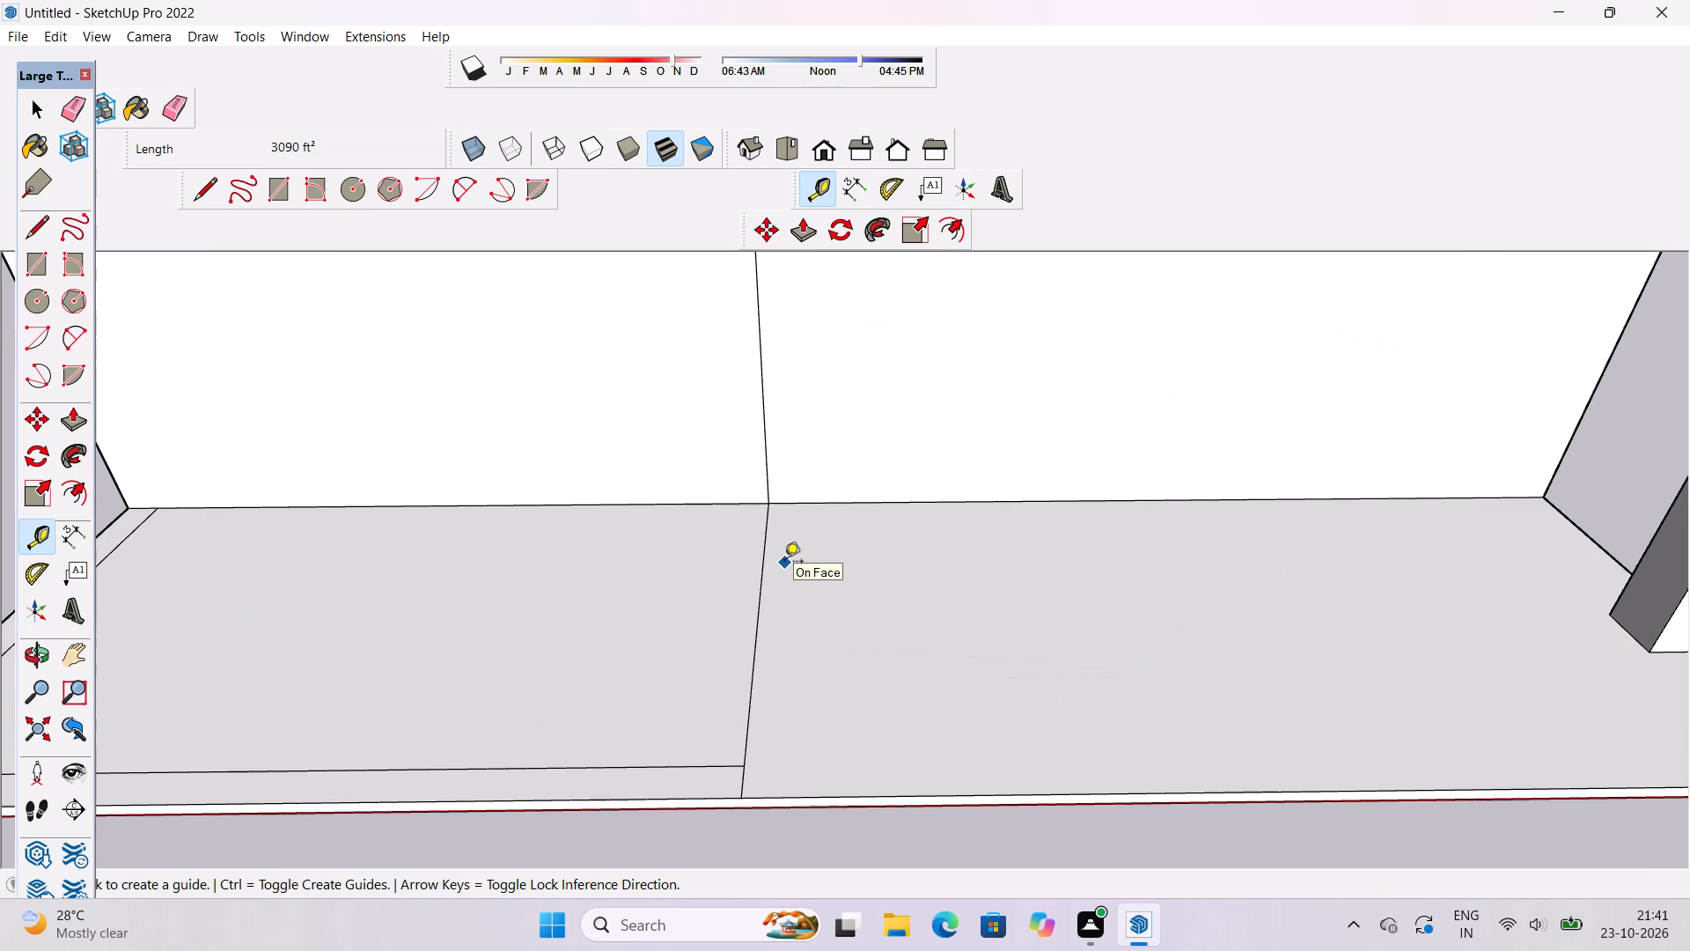
left_click(757, 609)
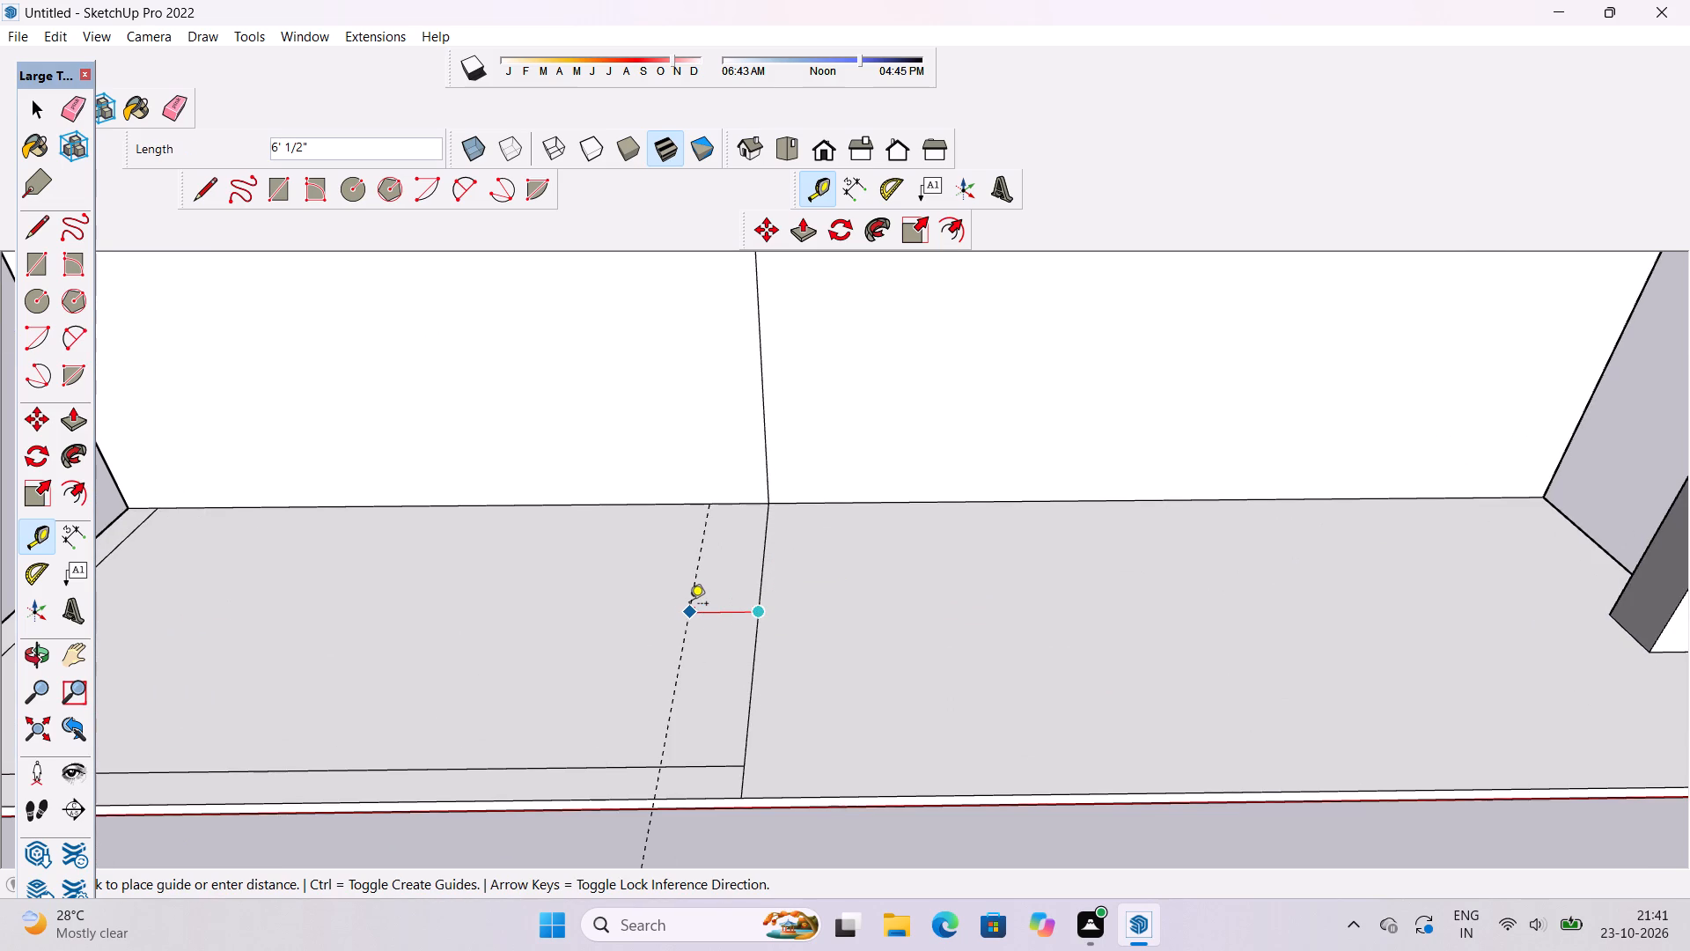
key("3")
key("apostrophe")
key("Return")
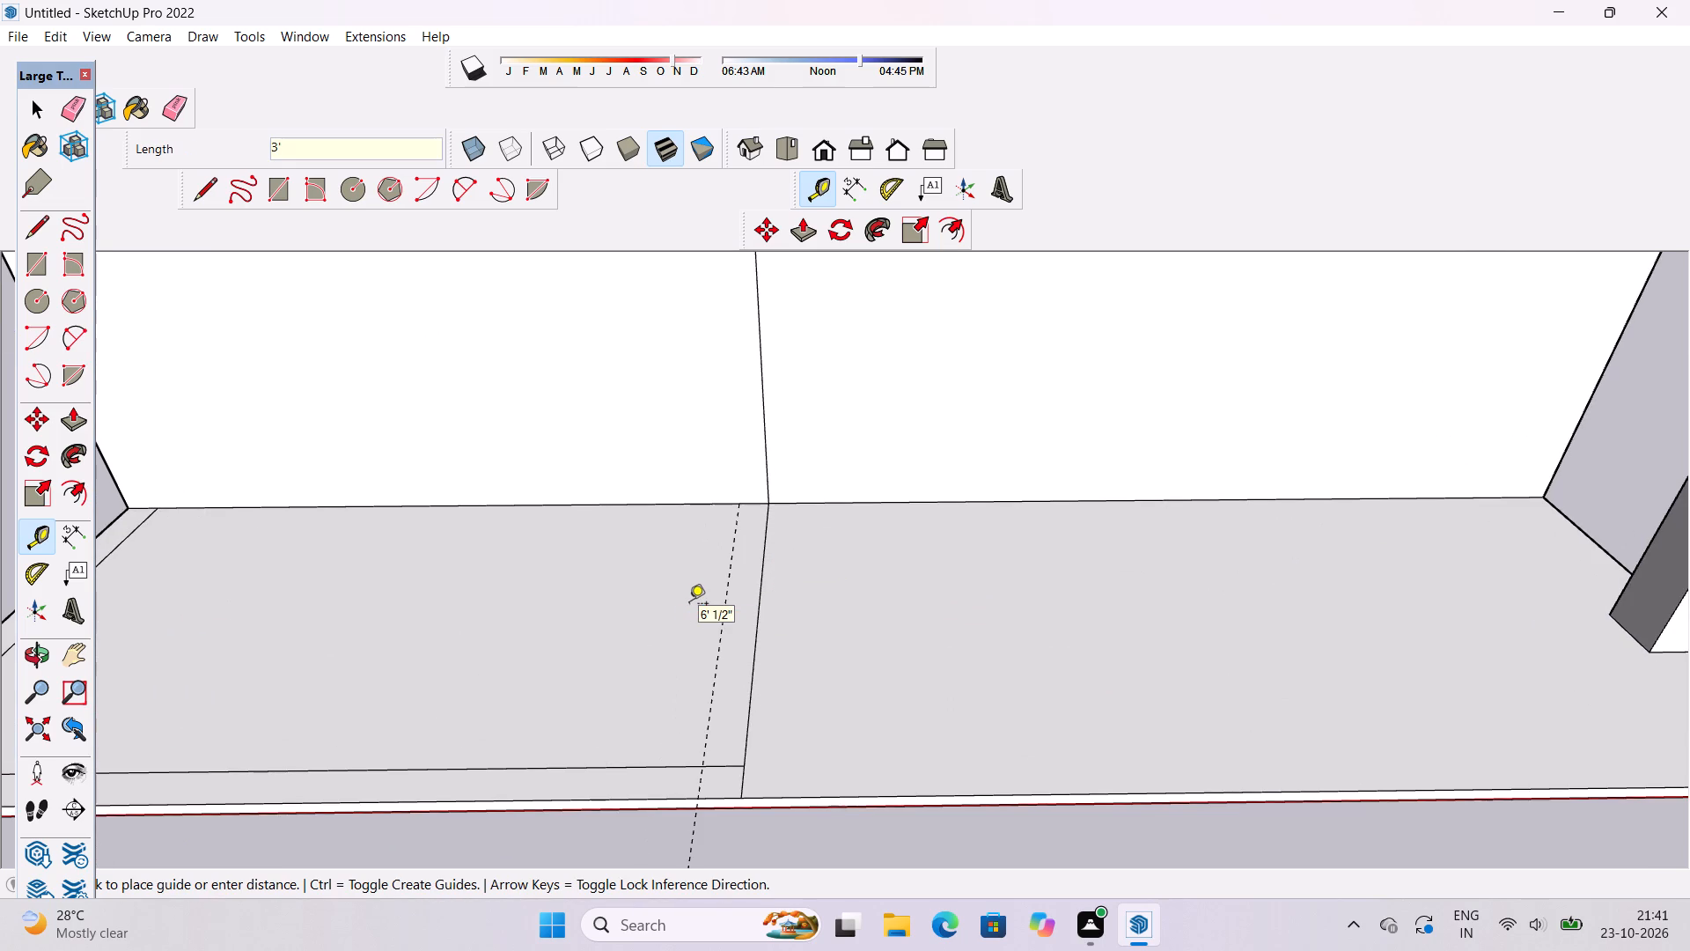
Draw a 36' line along the guide from the tall block's base edge to the inner line of the long border.
left_click(198, 188)
scroll(751, 508, "up", 2)
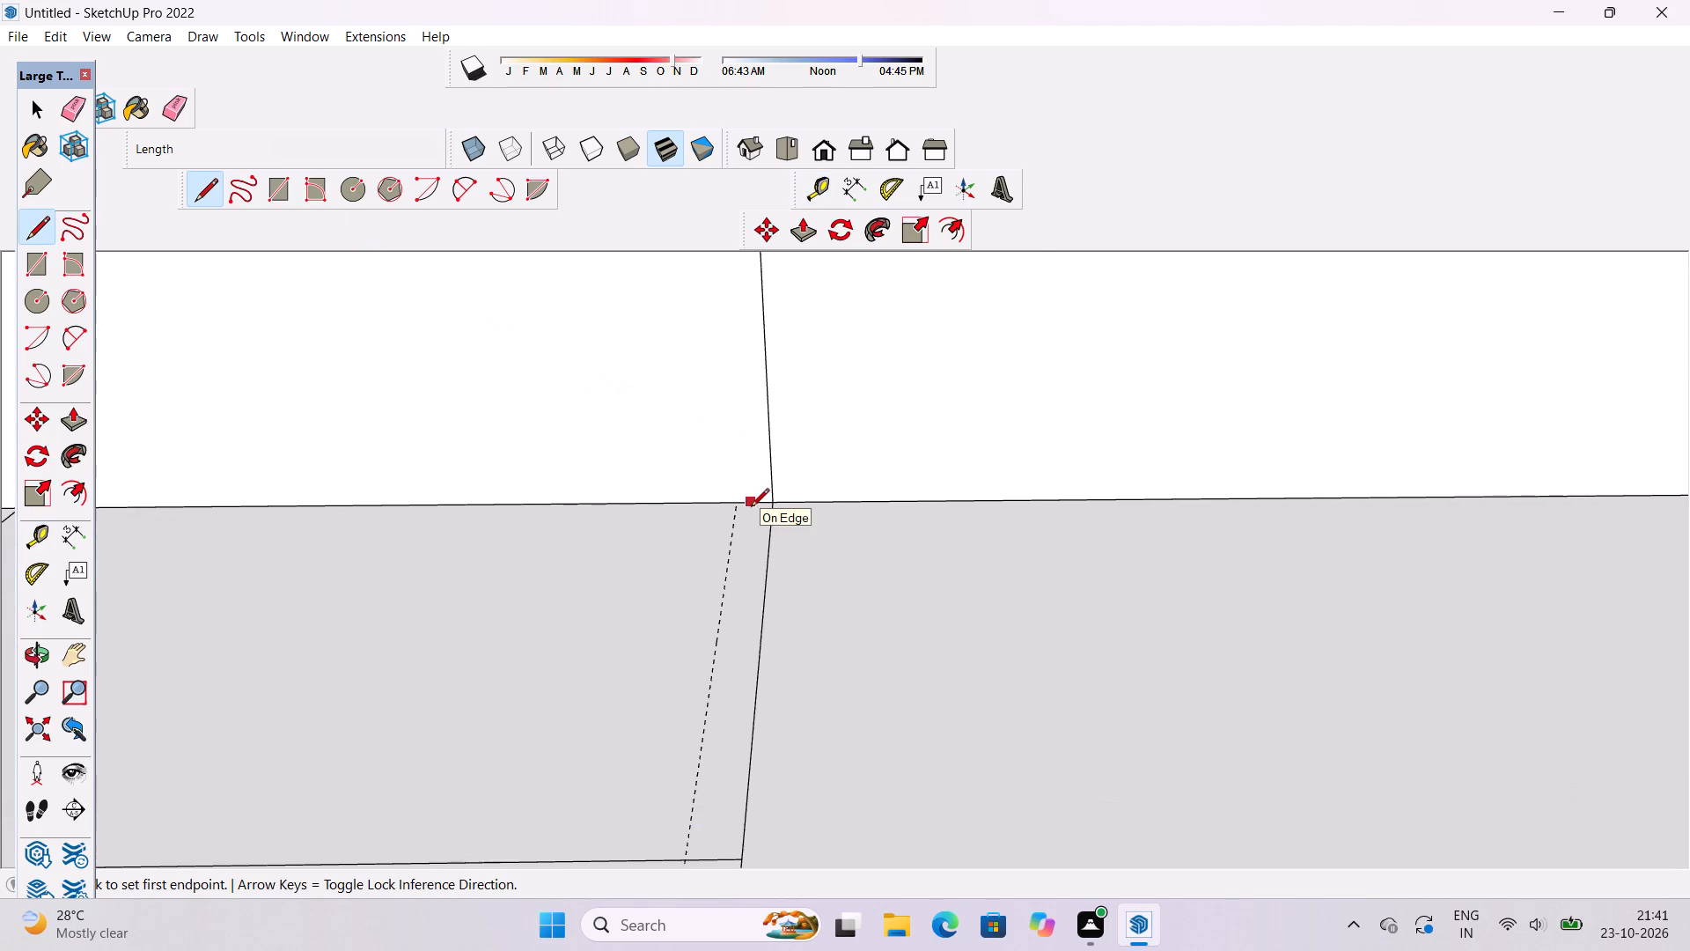
scroll(736, 483, "down", 3)
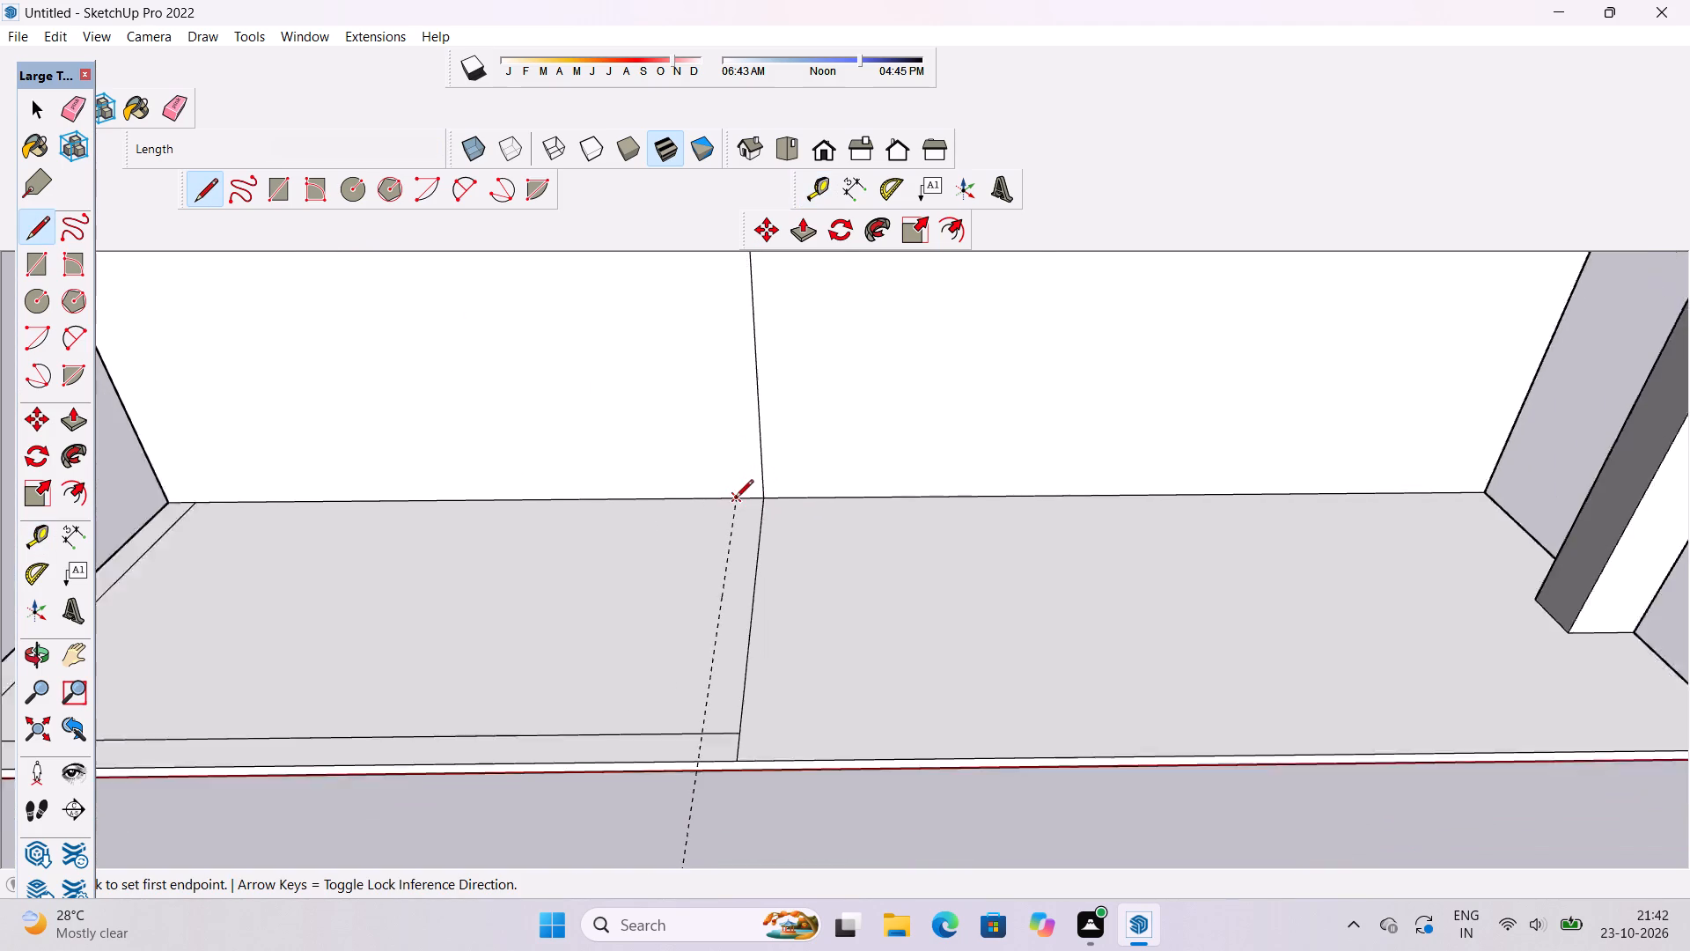
scroll(735, 499, "down", 1)
scroll(734, 504, "up", 5)
left_click(738, 497)
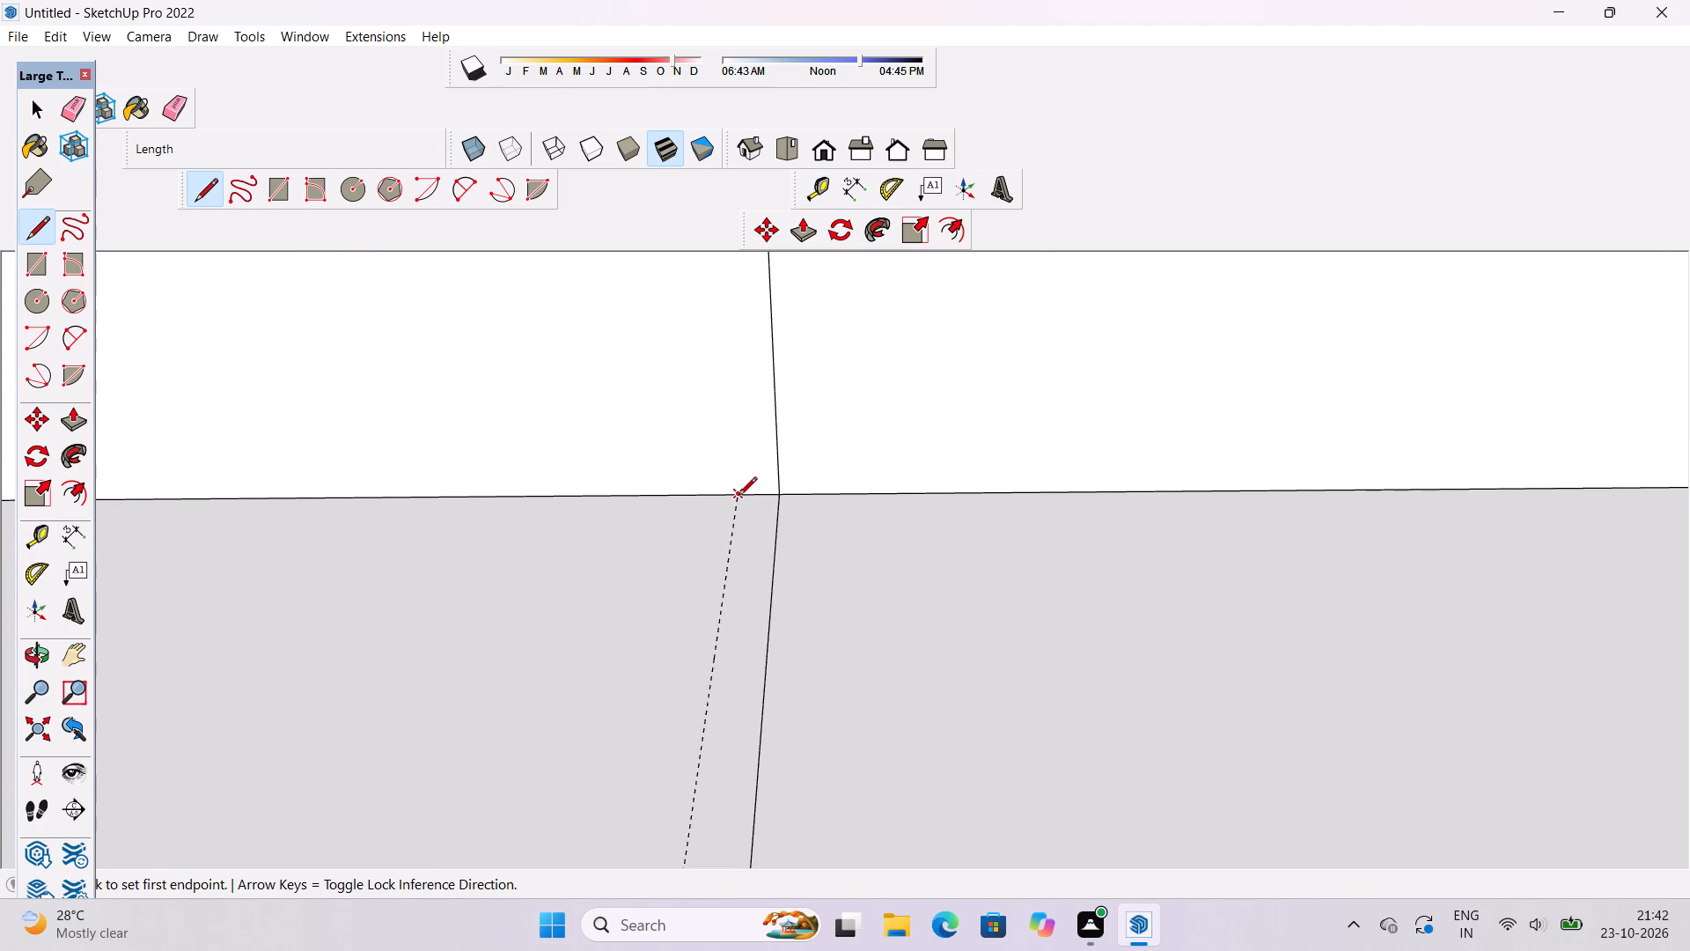
scroll(687, 402, "down", 5)
scroll(700, 648, "up", 5)
left_click(668, 694)
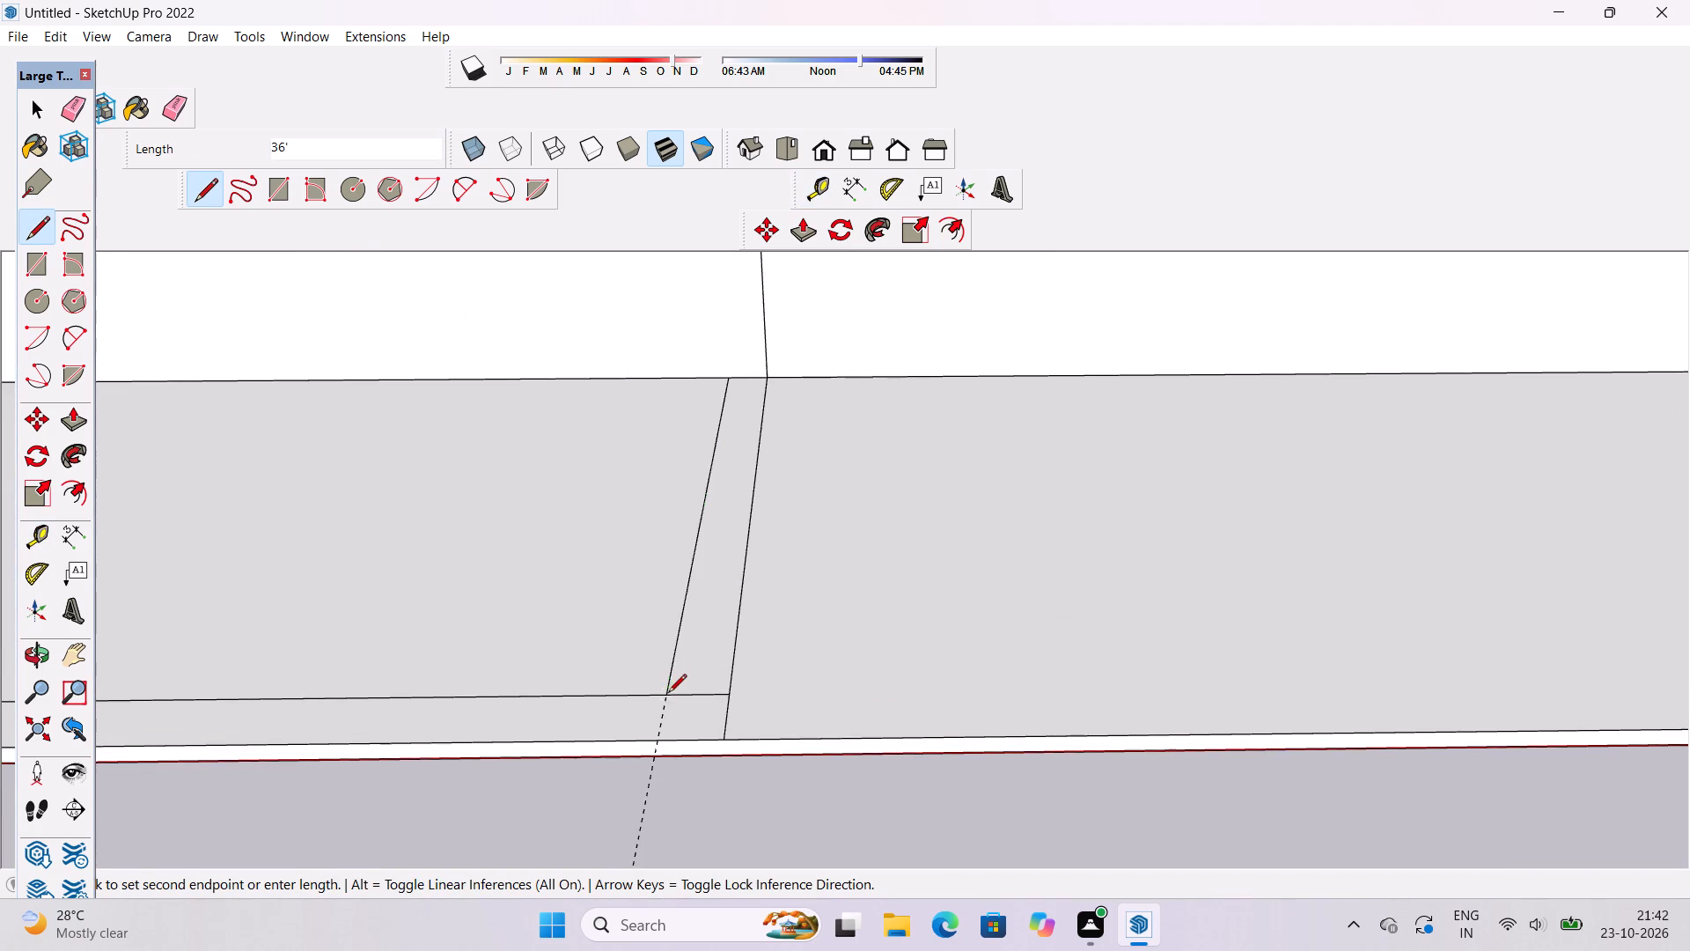
Erase the guide line and the short leftover border segment between the new line and the panel divider.
left_click(170, 107)
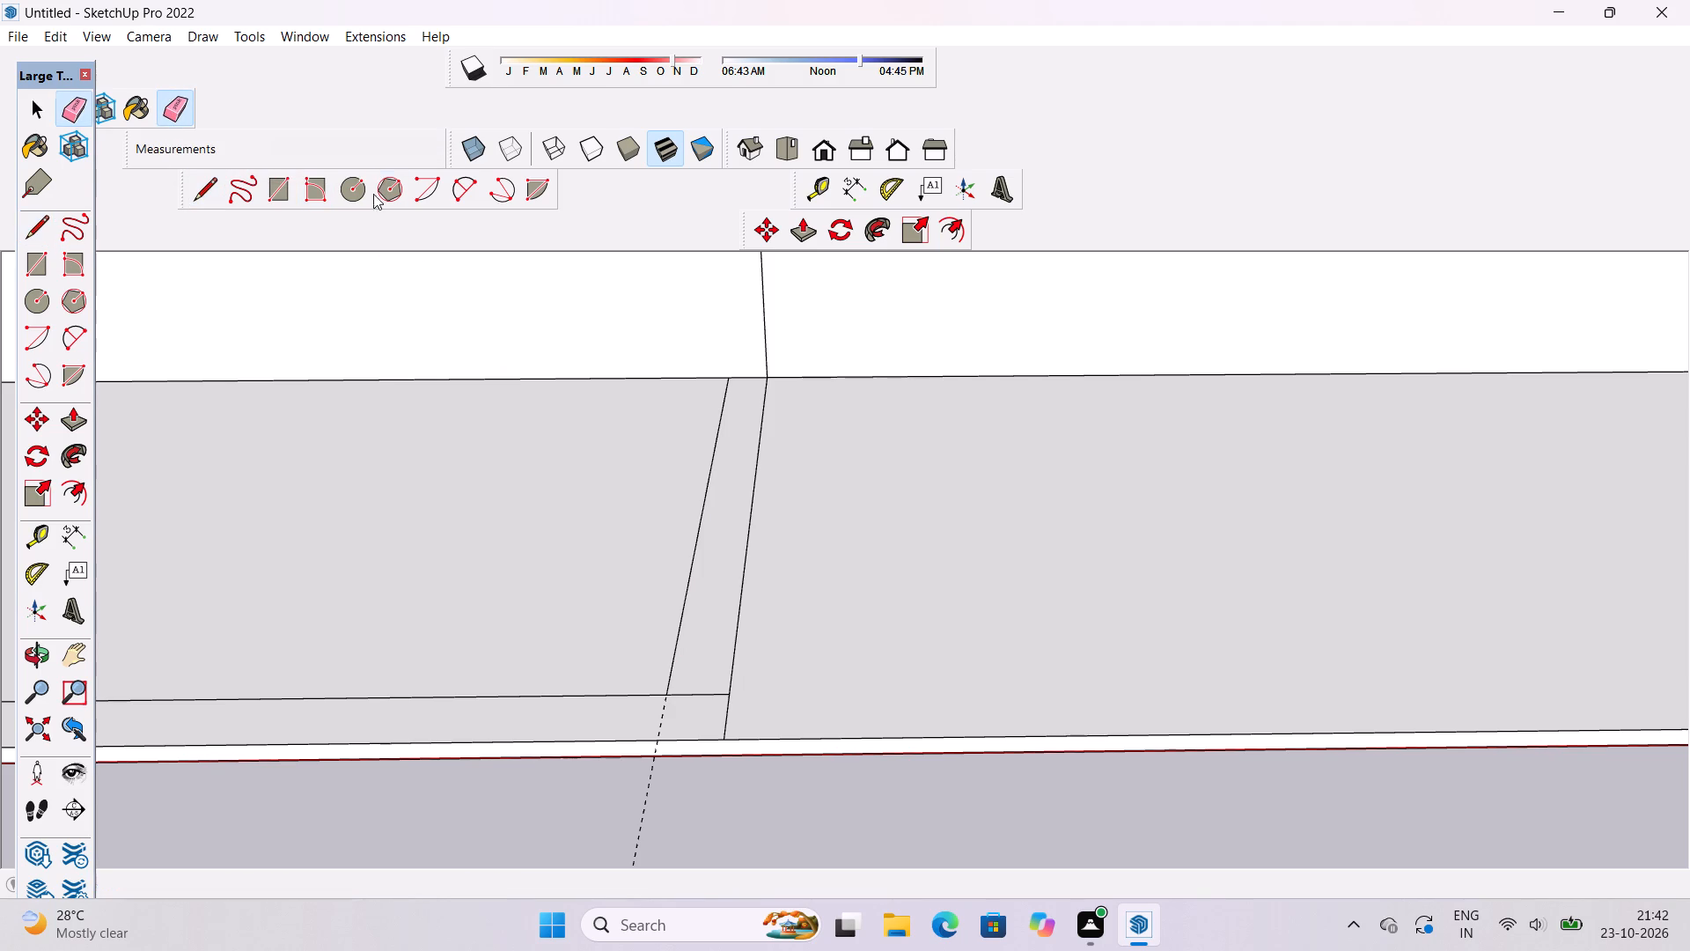
scroll(581, 312, "down", 6)
scroll(648, 572, "up", 4)
left_click_drag(640, 556, 558, 542)
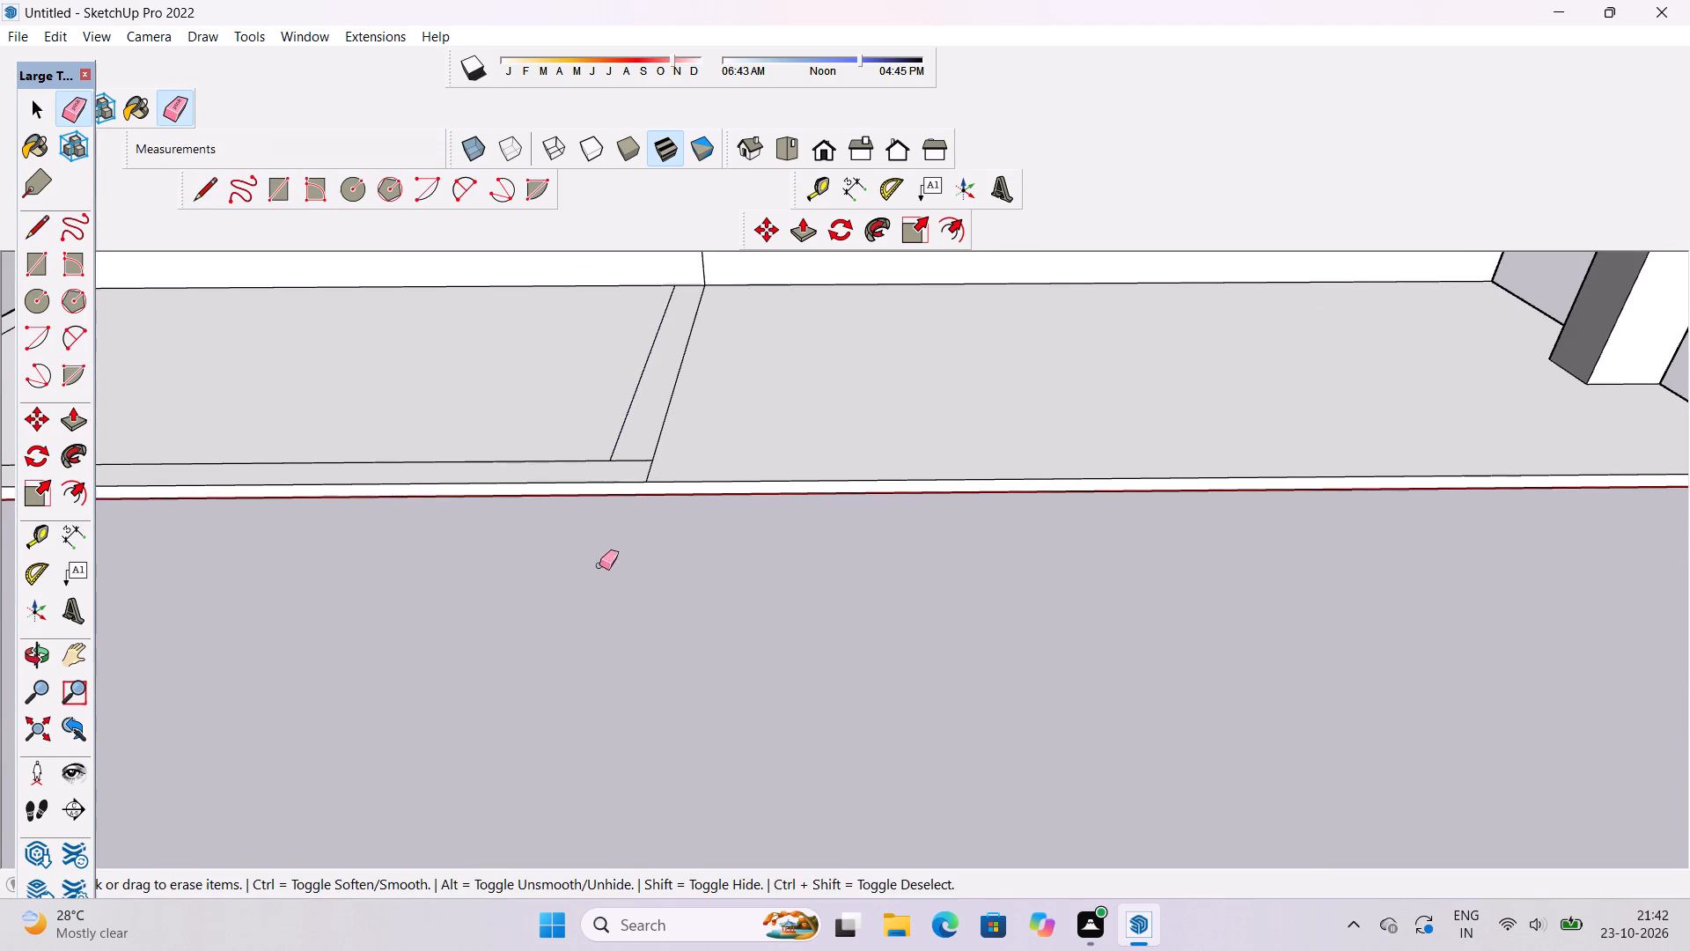
scroll(632, 612, "down", 7)
scroll(639, 527, "up", 7)
left_click_drag(639, 508, 635, 538)
Push/Pull the three-sided border on the near lower panel up 60', level with the tall block's top.
scroll(1316, 678, "down", 3)
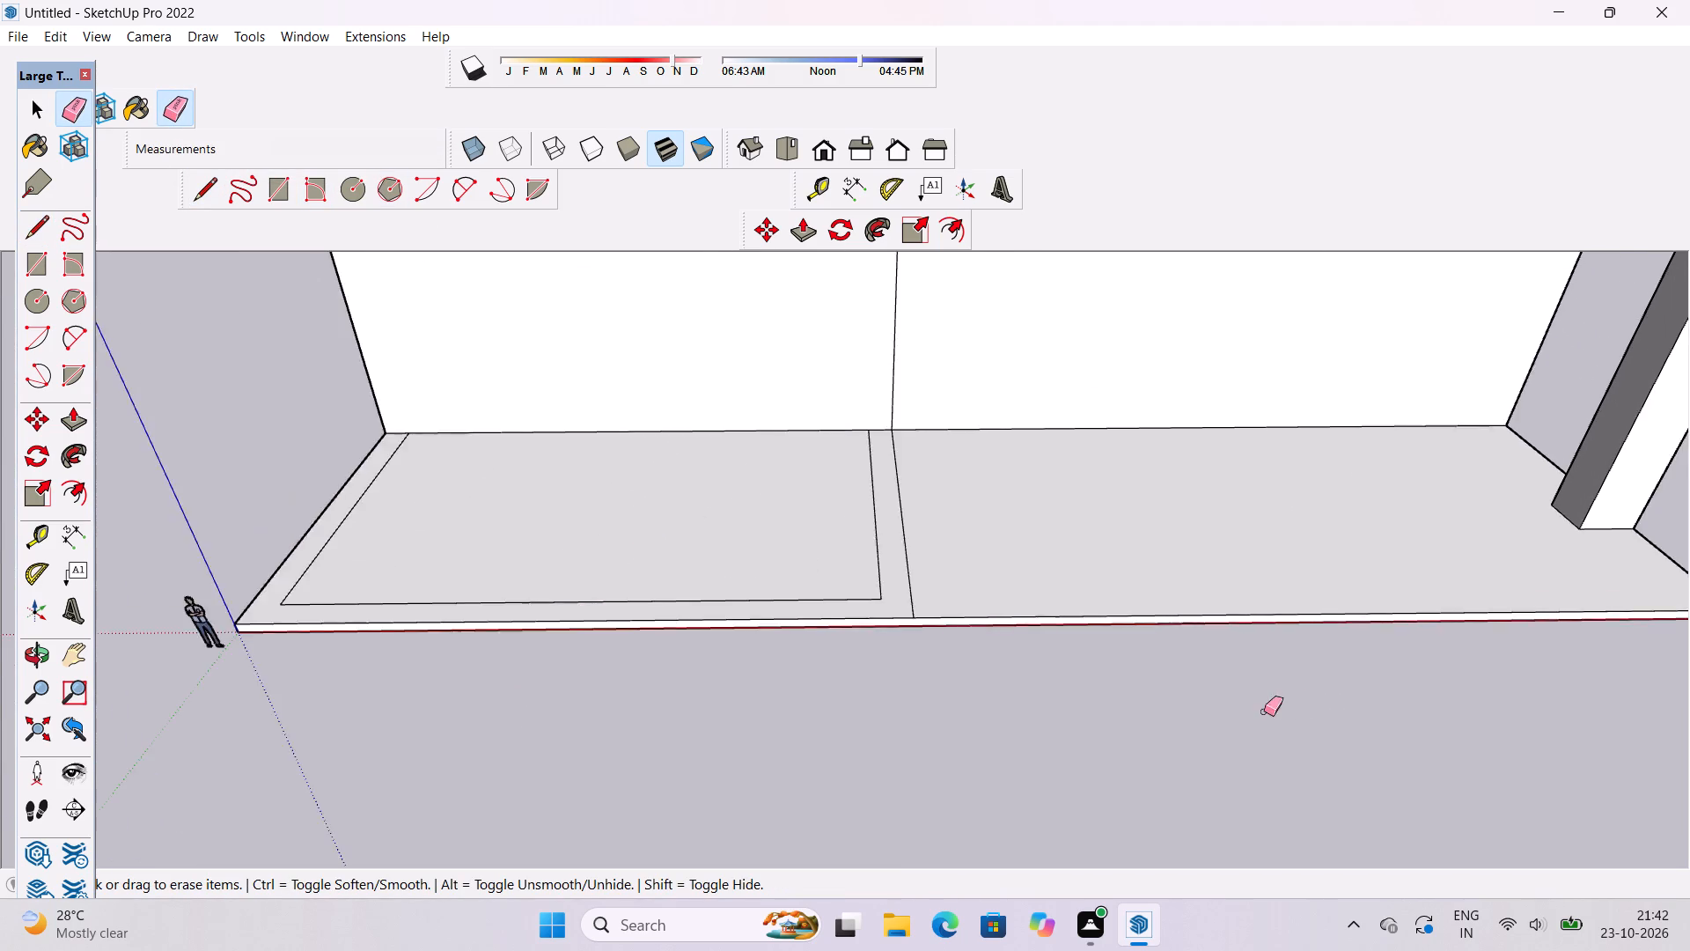
scroll(1264, 711, "down", 6)
scroll(361, 543, "down", 4)
scroll(767, 579, "up", 5)
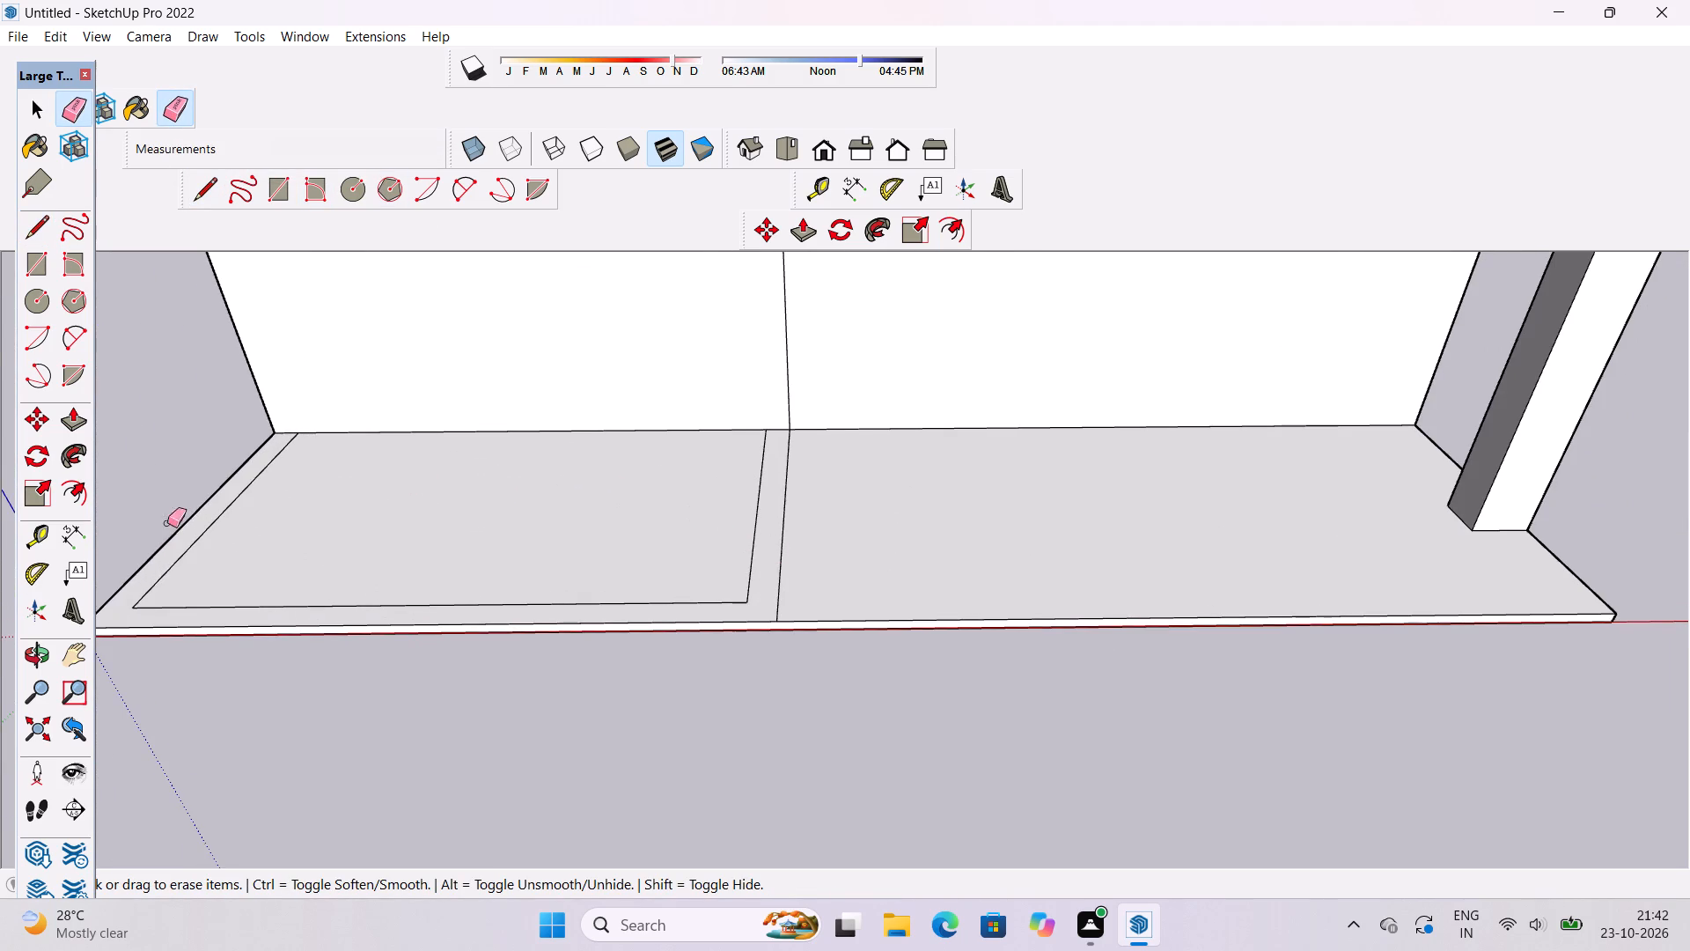
left_click(40, 652)
scroll(270, 570, "down", 5)
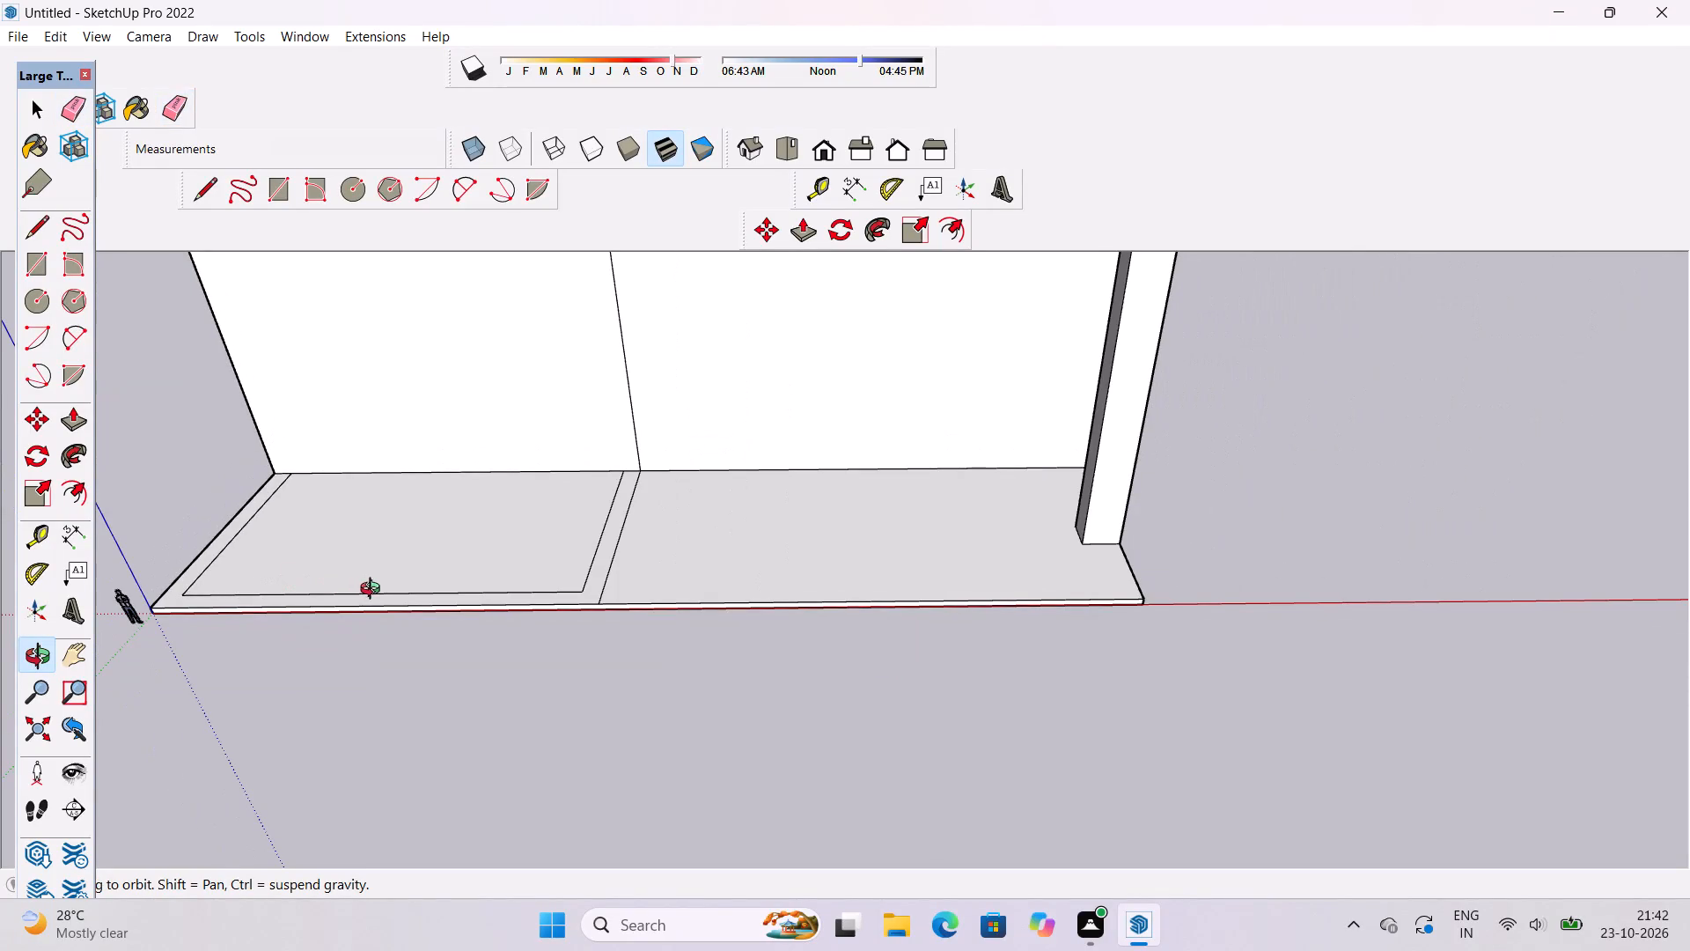
left_click(69, 420)
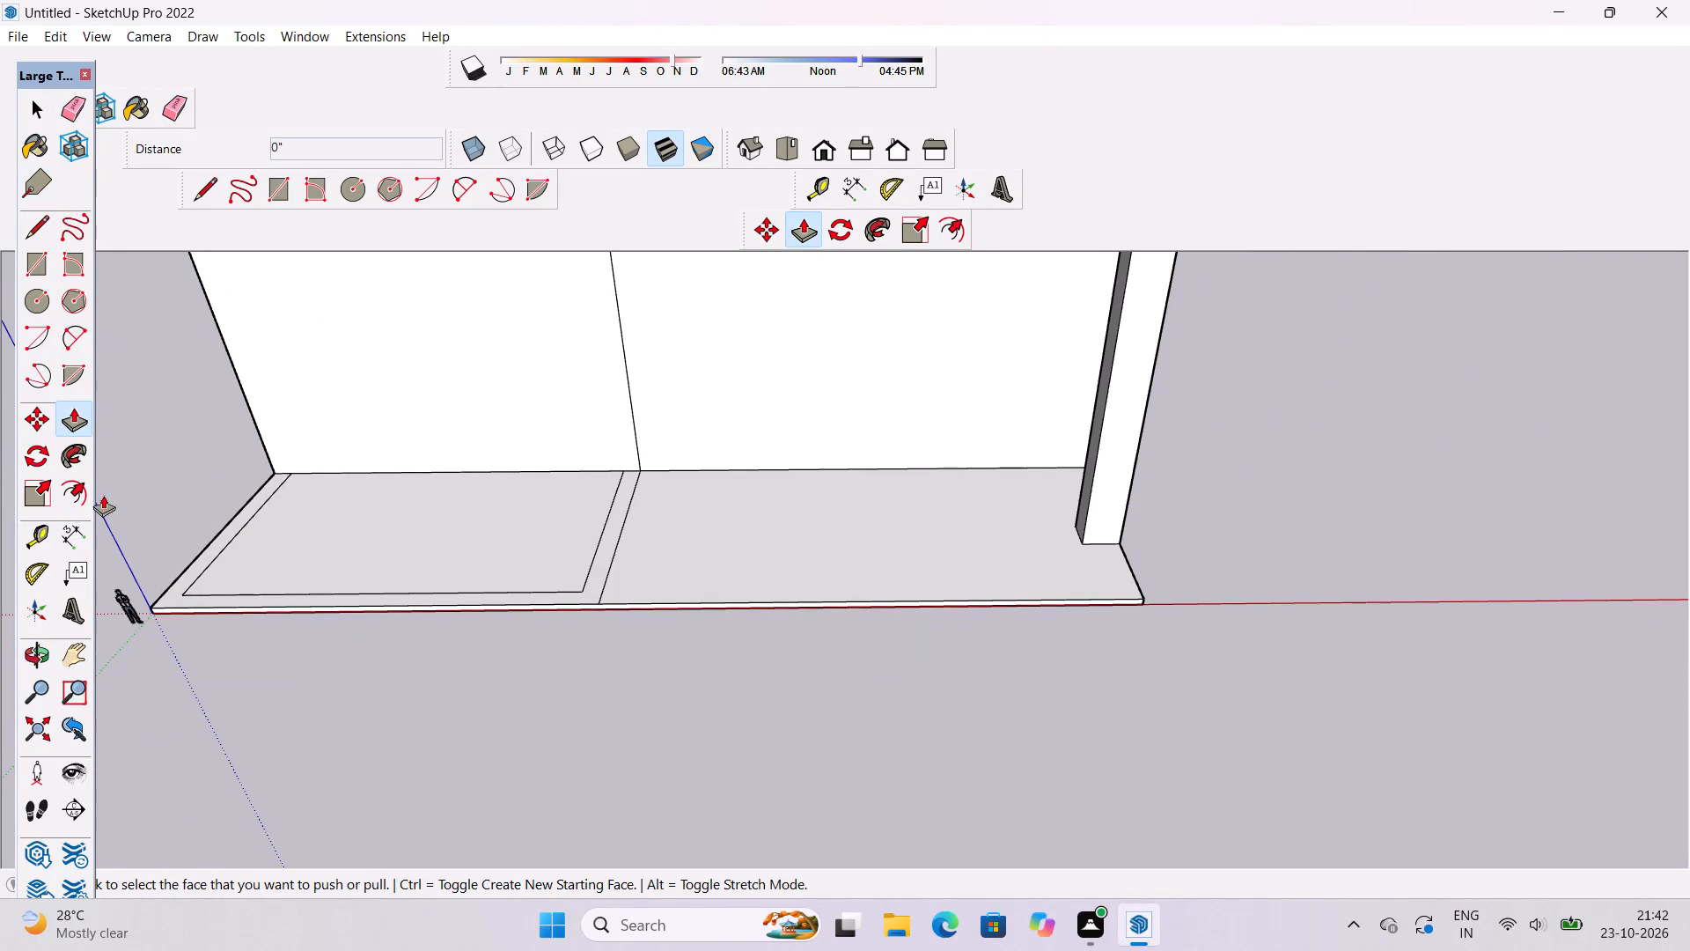
left_click(166, 597)
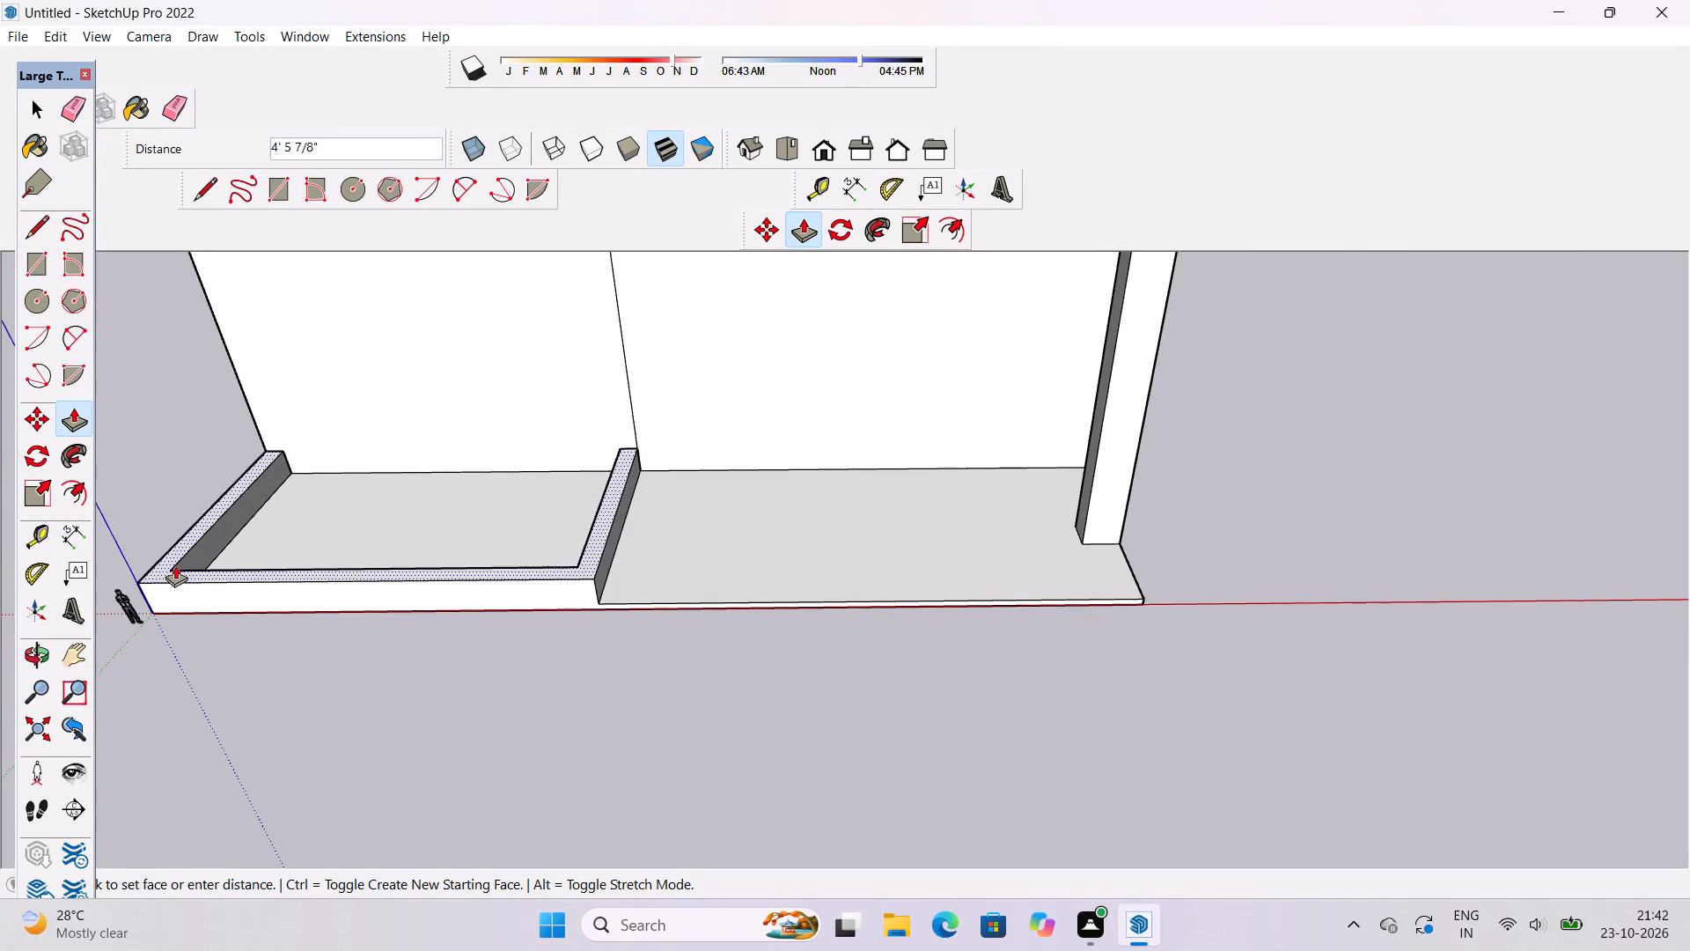
scroll(305, 606, "down", 6)
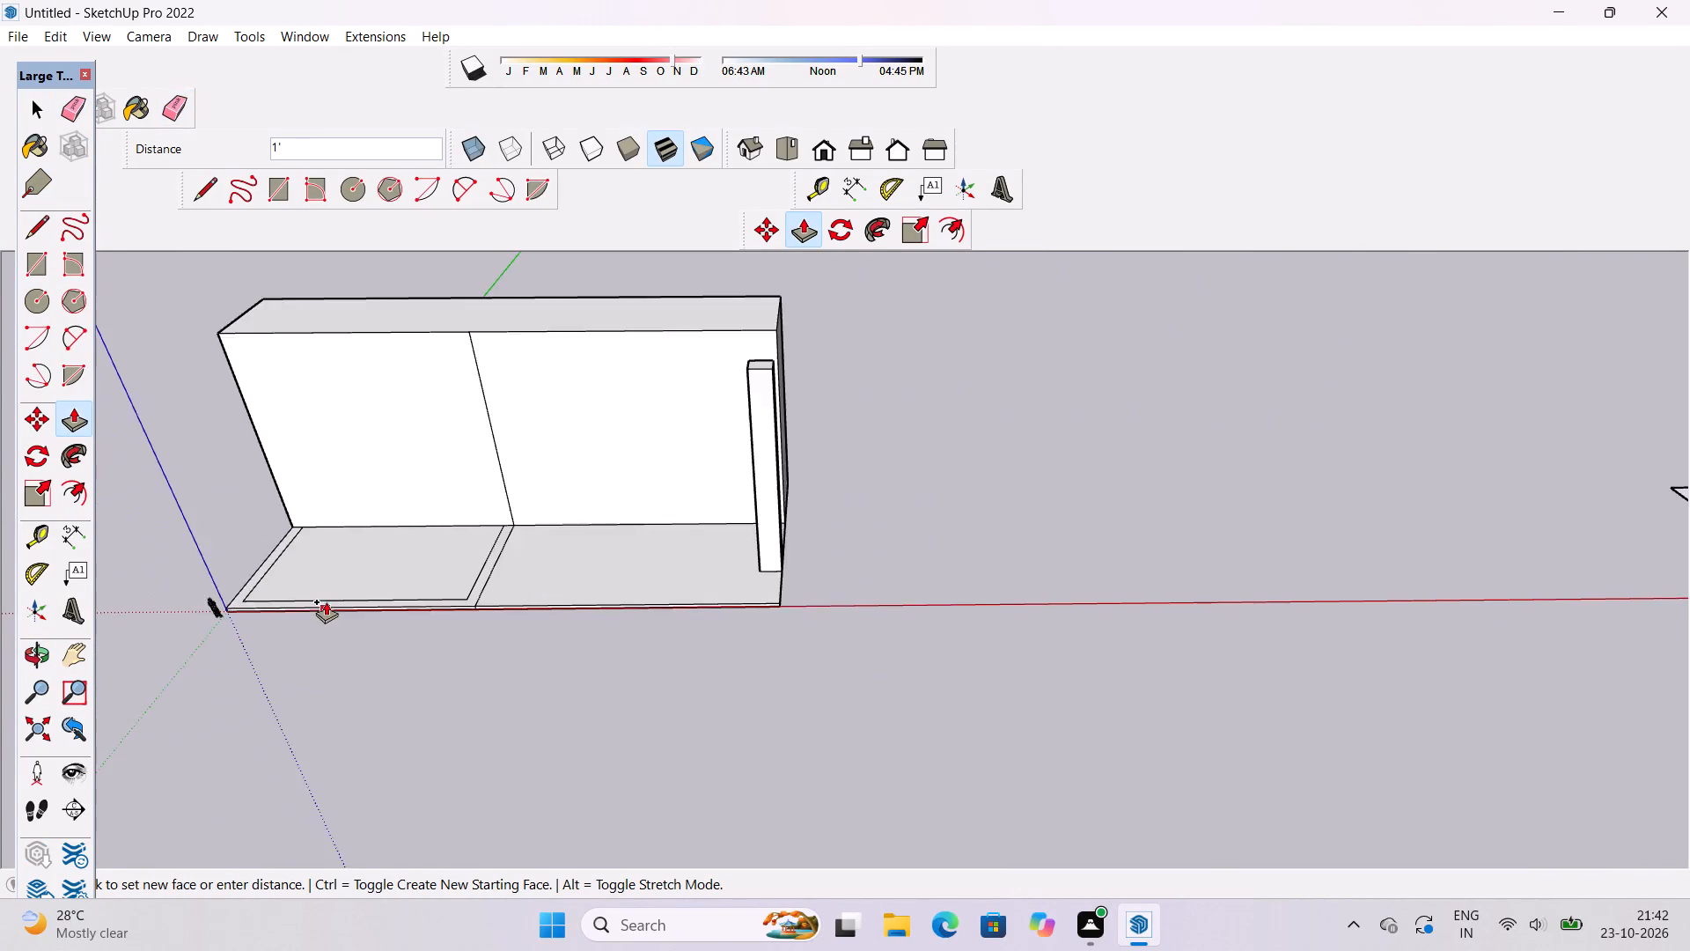
scroll(326, 601, "down", 8)
scroll(299, 422, "up", 6)
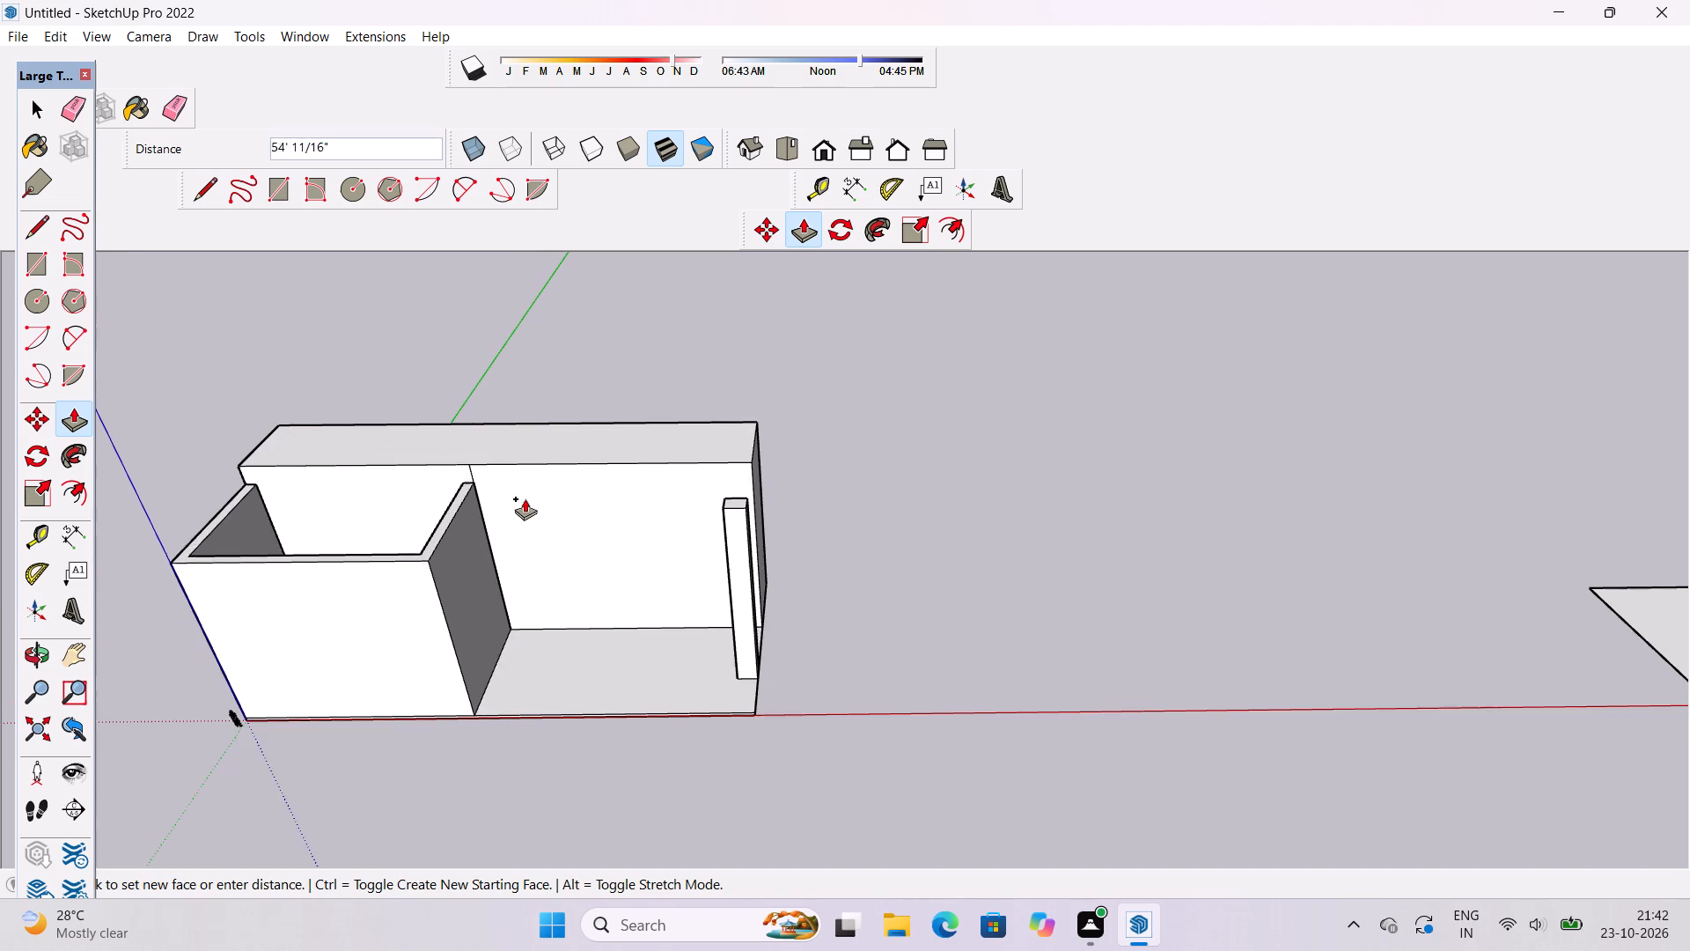
left_click(624, 467)
scroll(705, 369, "down", 5)
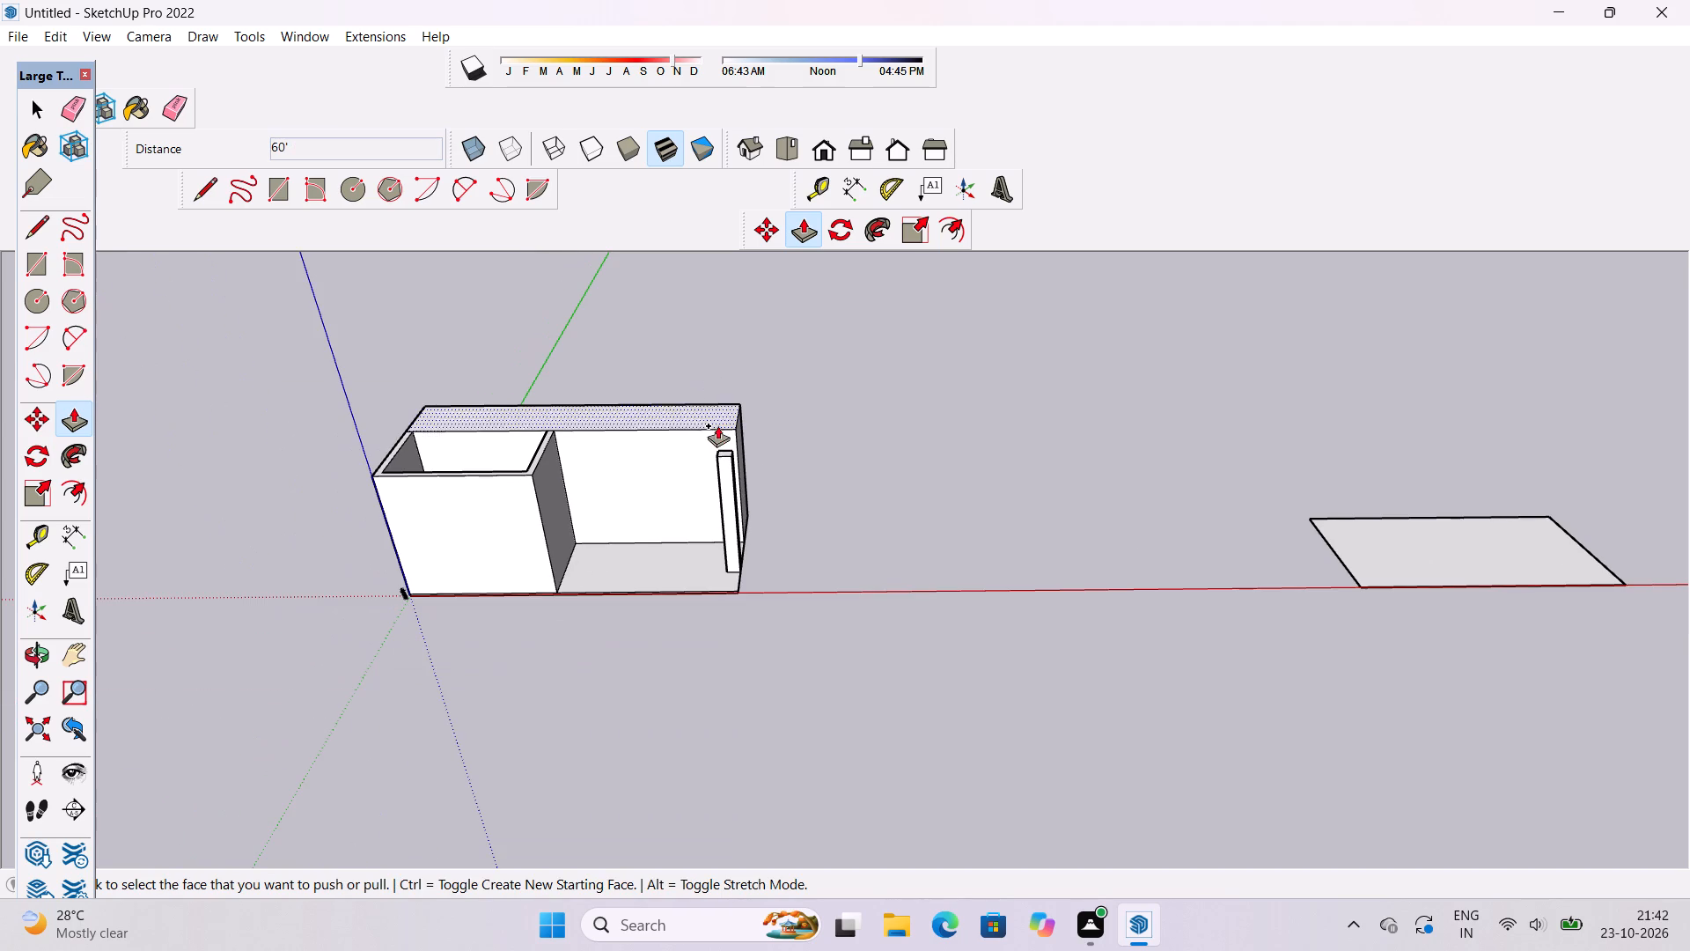
Examine the building mass from several angles, including the walled enclosure, the column and the tall block's front face.
left_click(43, 661)
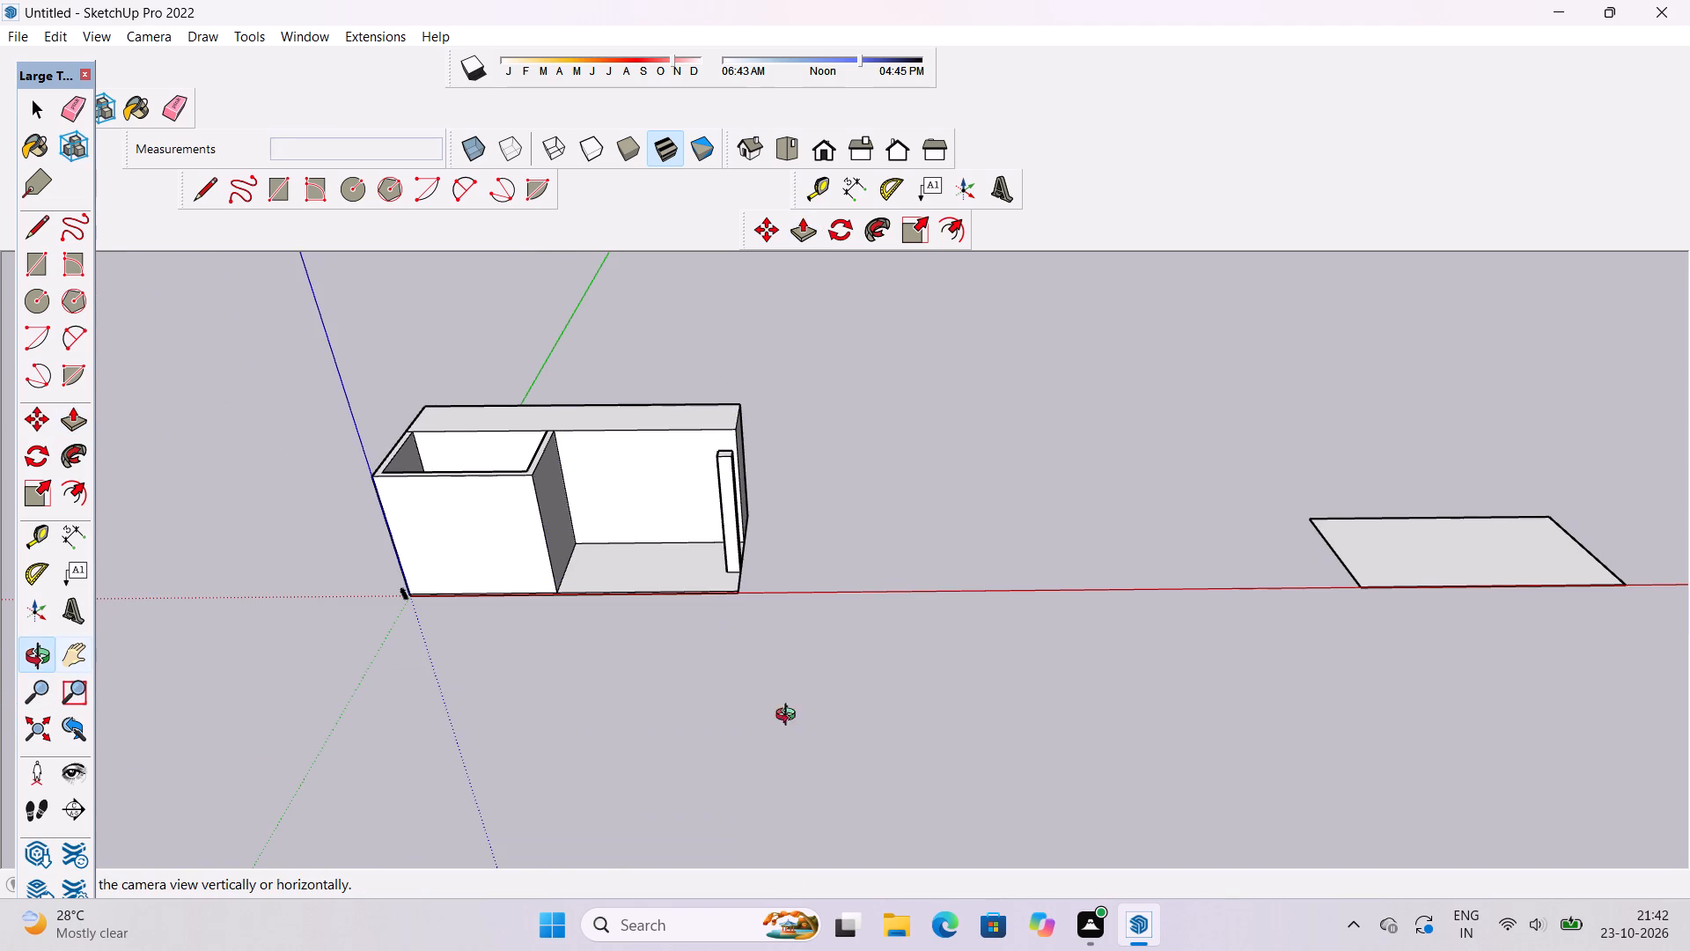
scroll(862, 756, "down", 8)
left_click_drag(724, 756, 729, 668)
scroll(758, 581, "up", 4)
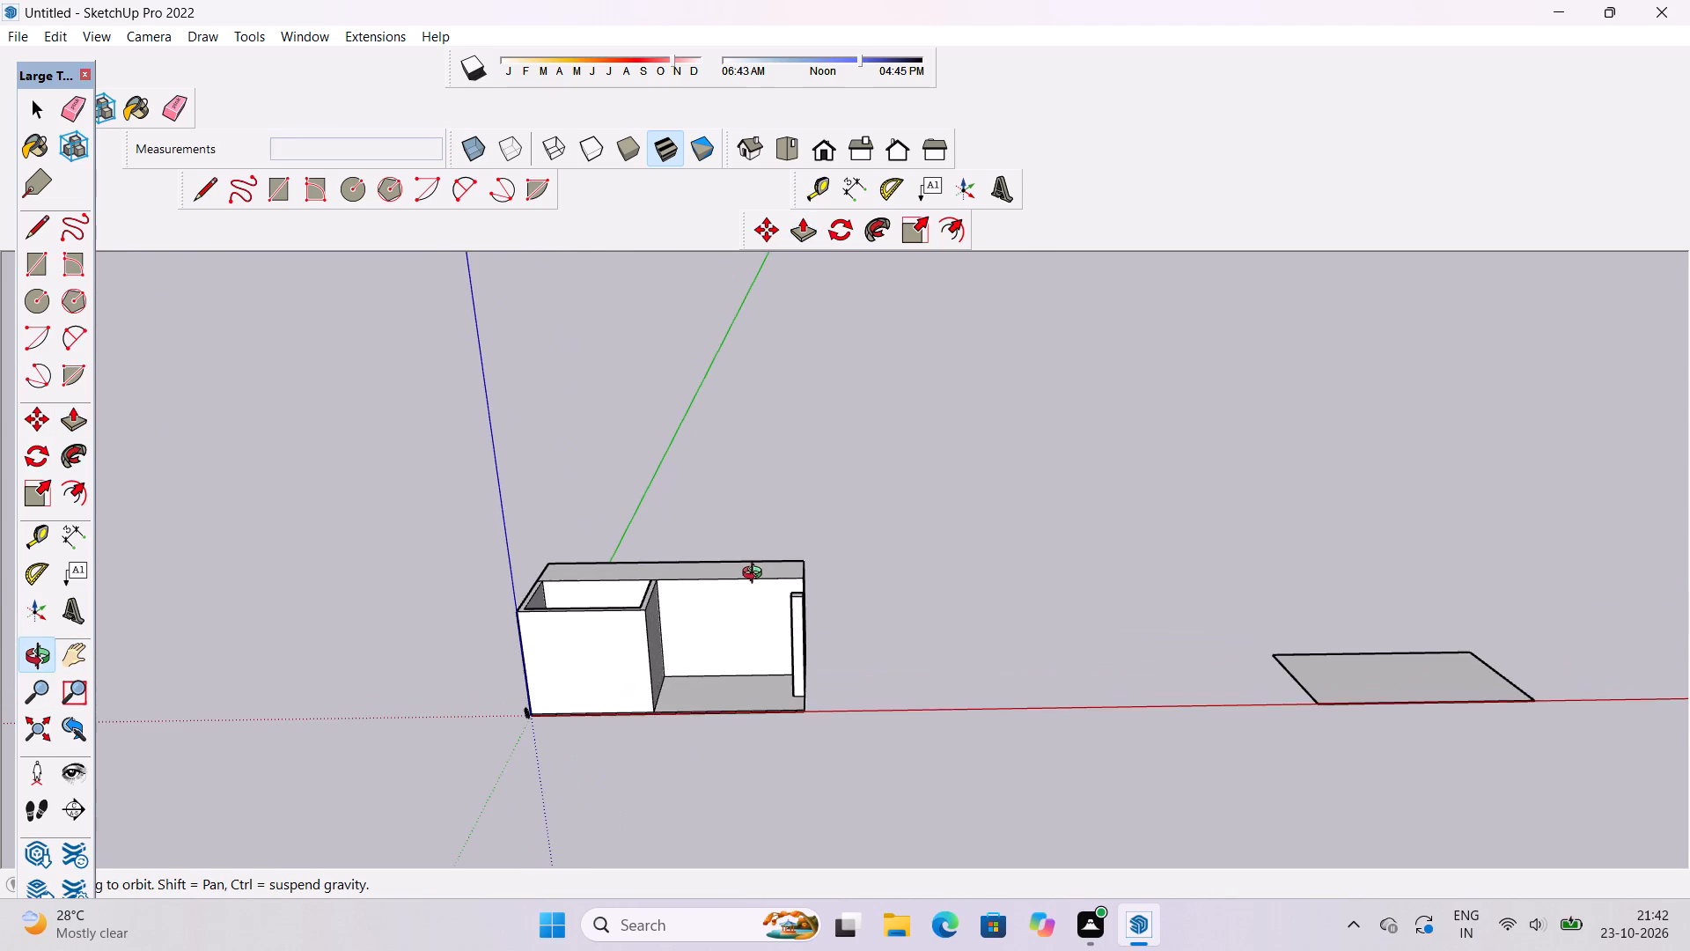
scroll(719, 574, "up", 5)
scroll(632, 581, "down", 4)
left_click_drag(606, 579, 625, 630)
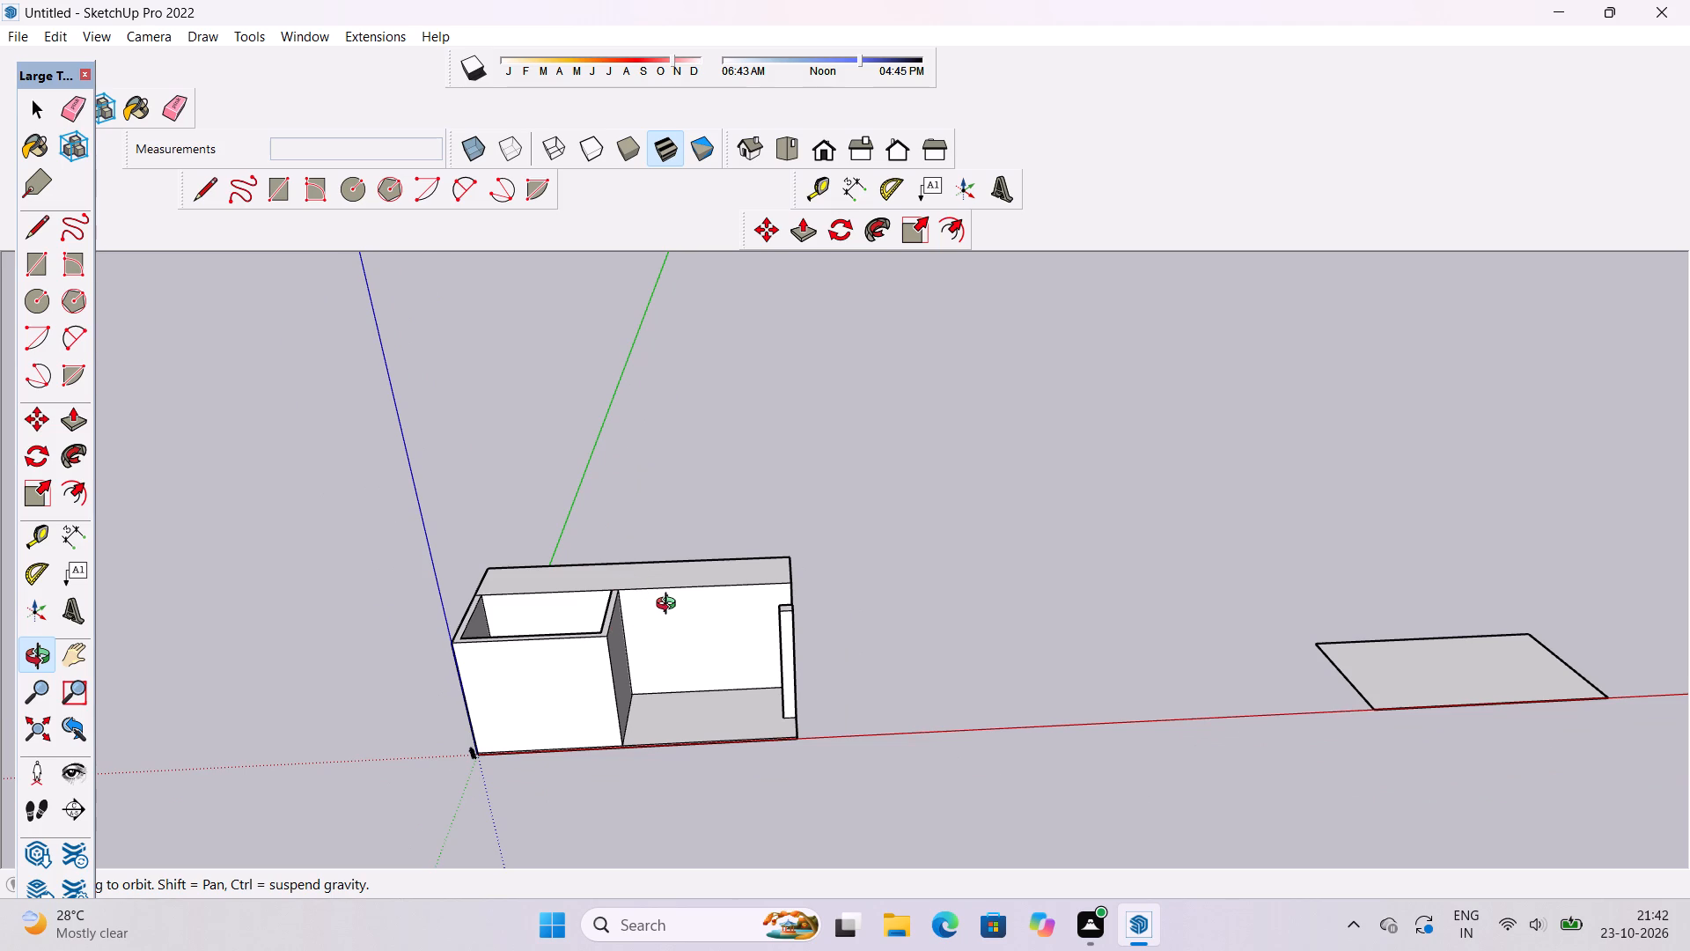
scroll(670, 606, "up", 4)
scroll(670, 606, "down", 4)
left_click_drag(723, 652, 643, 682)
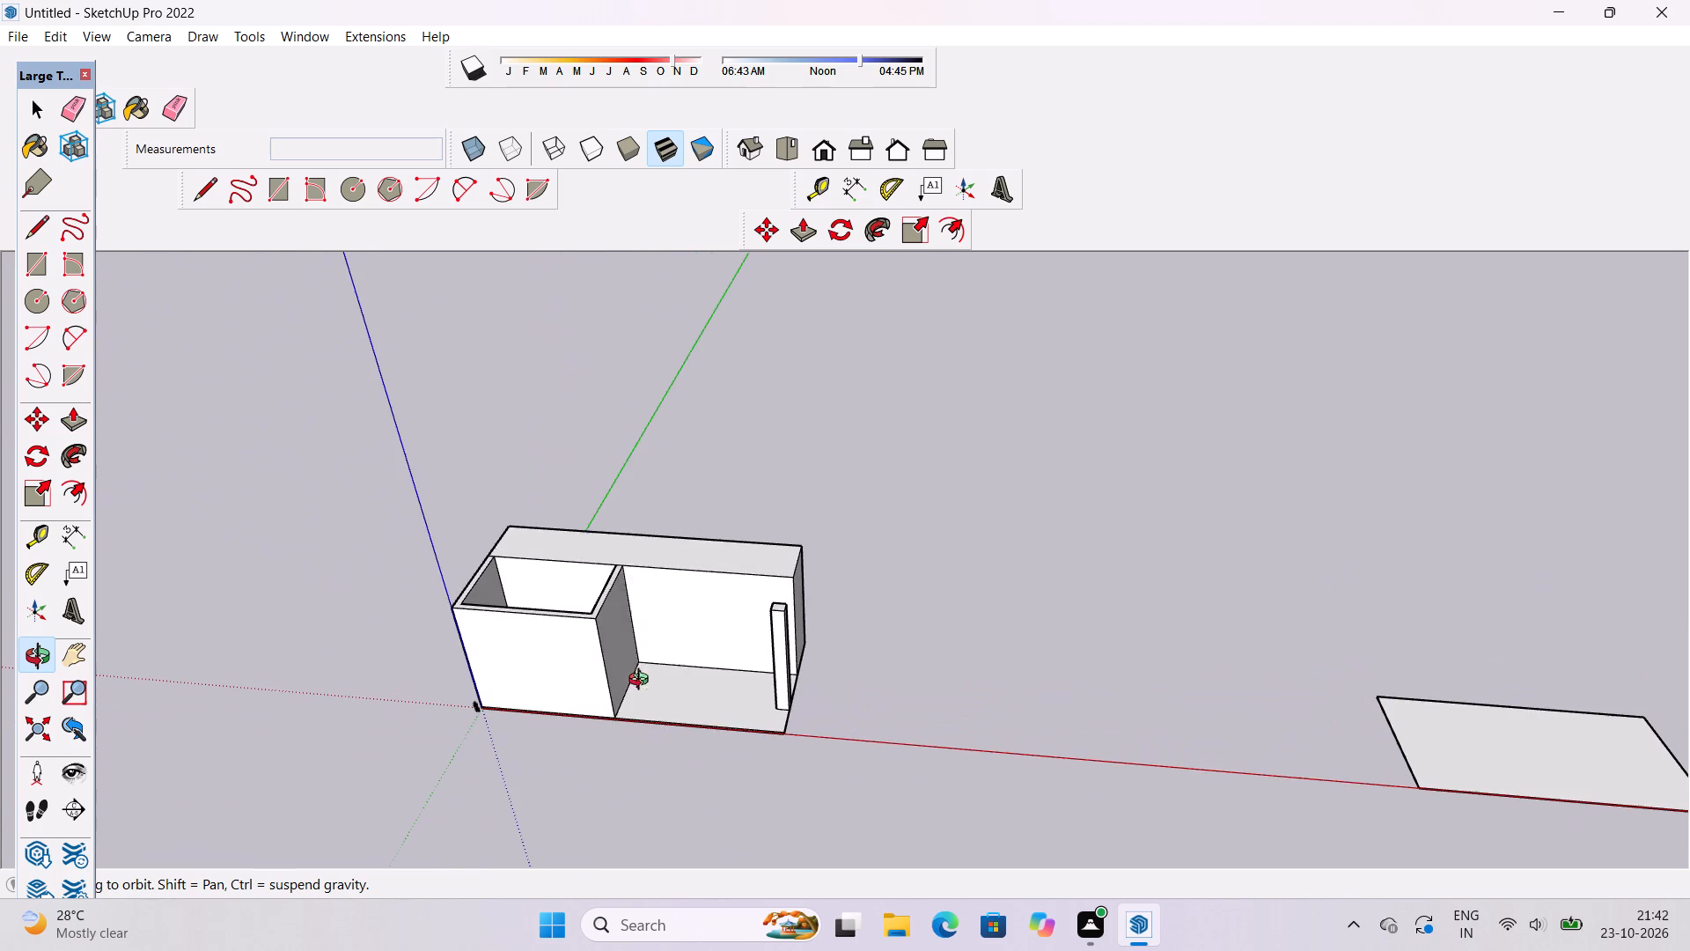
left_click_drag(643, 682, 642, 668)
scroll(621, 644, "up", 1)
scroll(621, 647, "down", 4)
left_click_drag(535, 724, 687, 493)
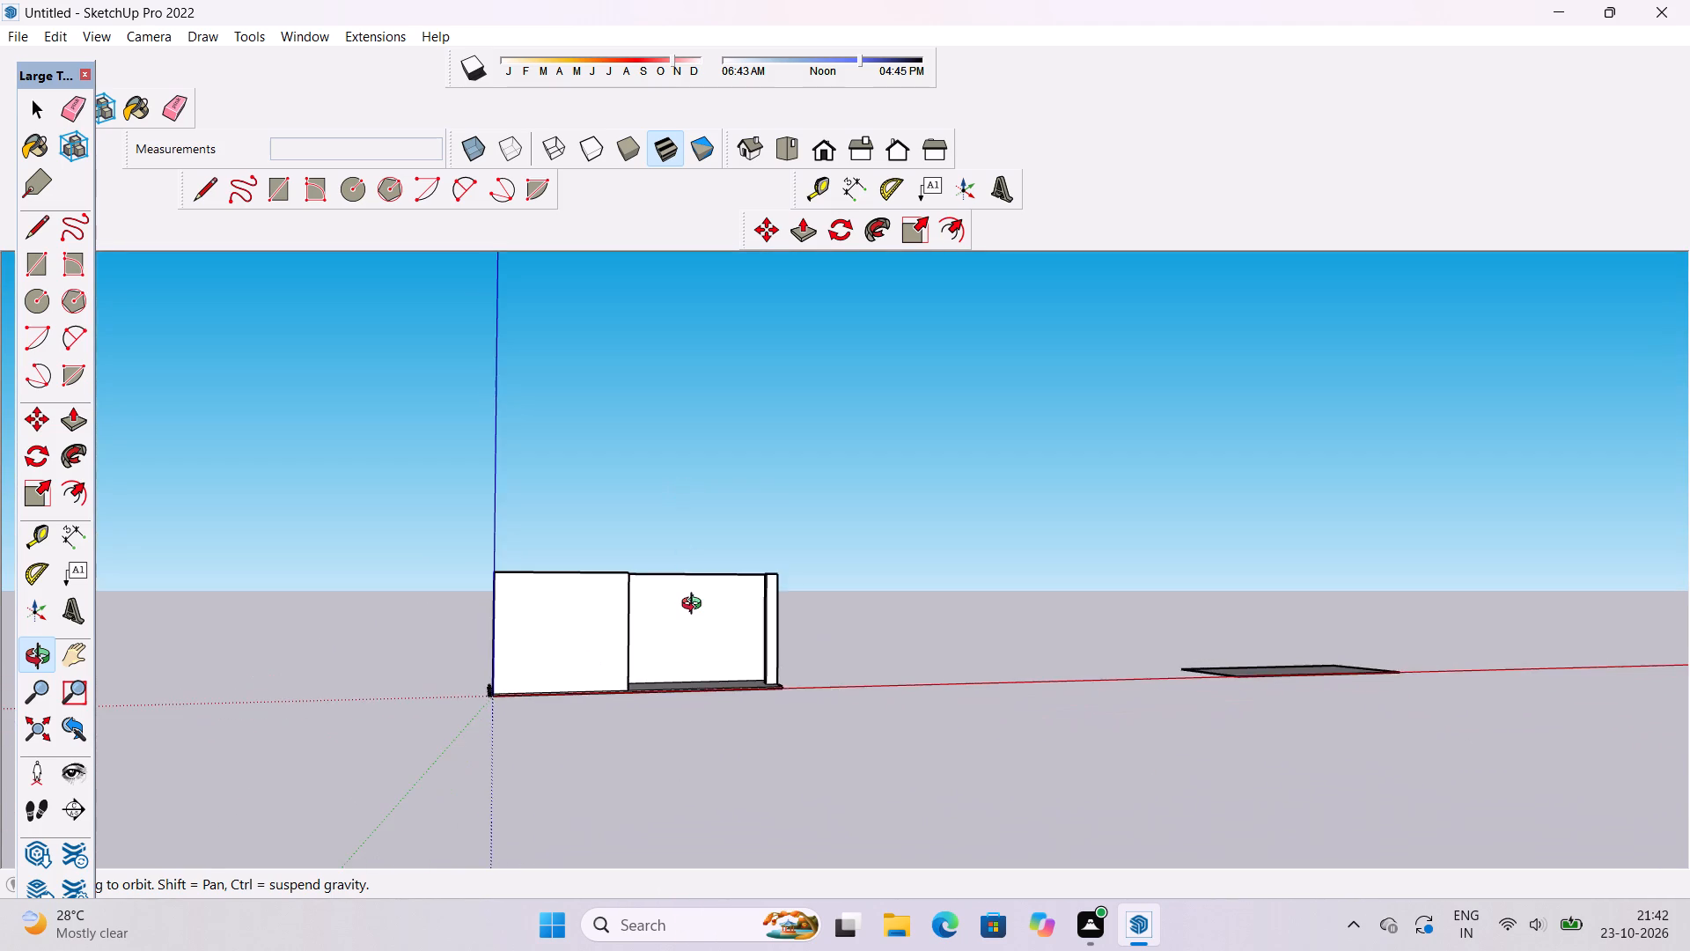
scroll(695, 606, "up", 8)
left_click_drag(695, 606, 657, 662)
scroll(672, 630, "down", 3)
left_click_drag(695, 600, 687, 630)
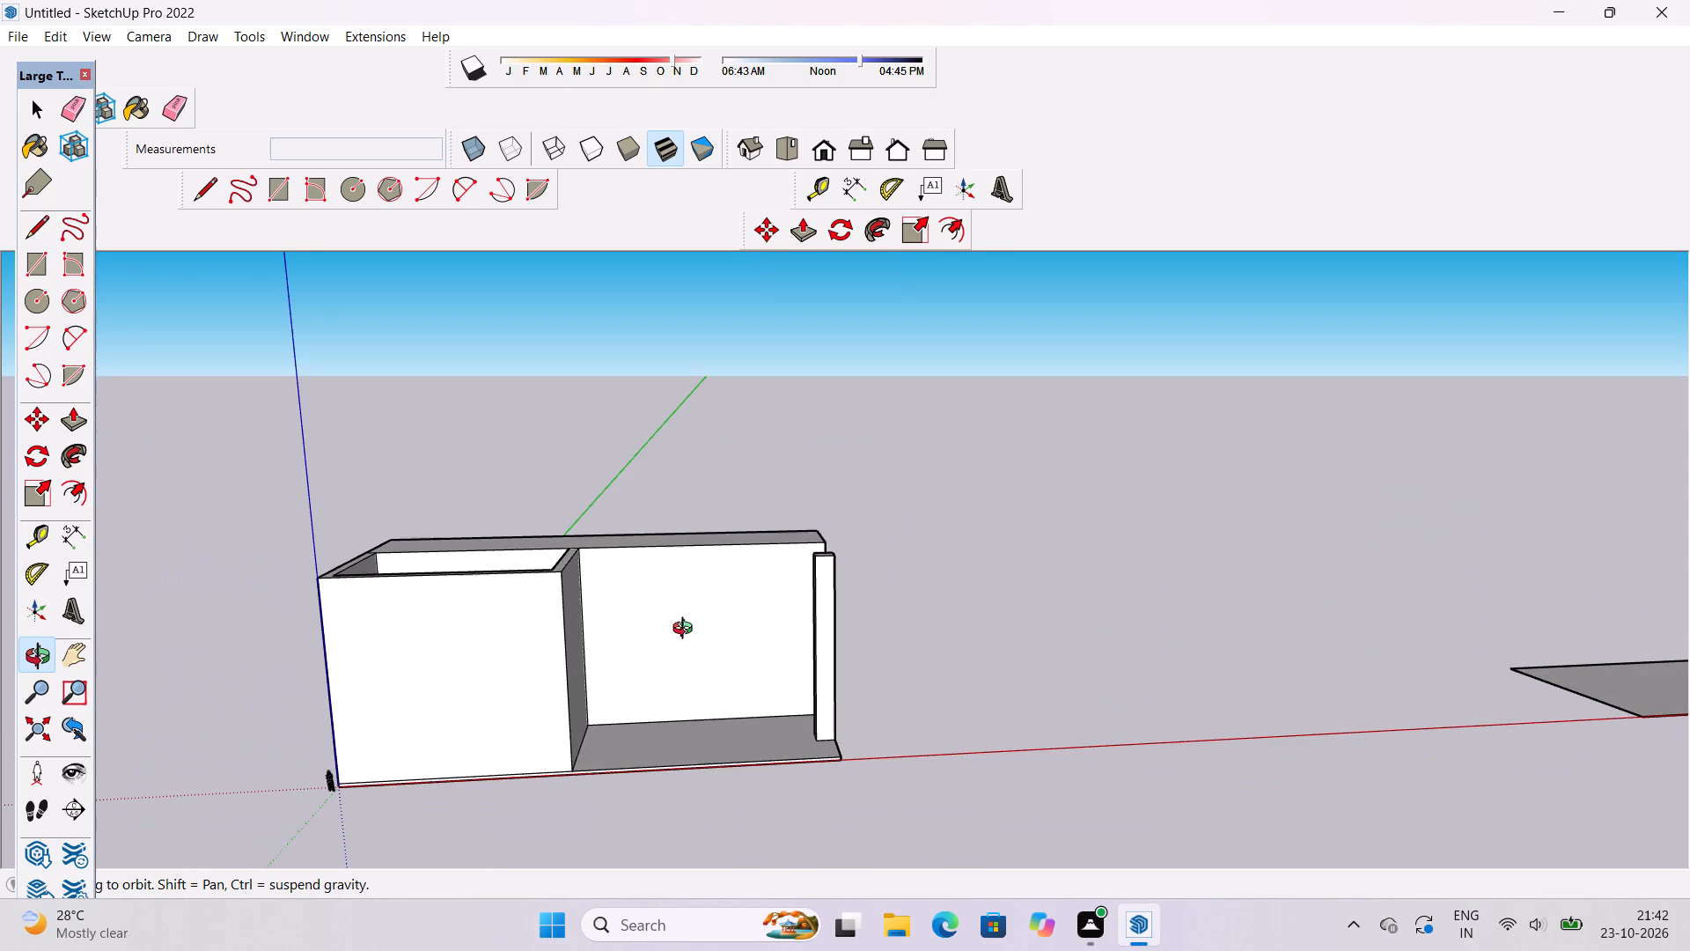
scroll(683, 639, "up", 2)
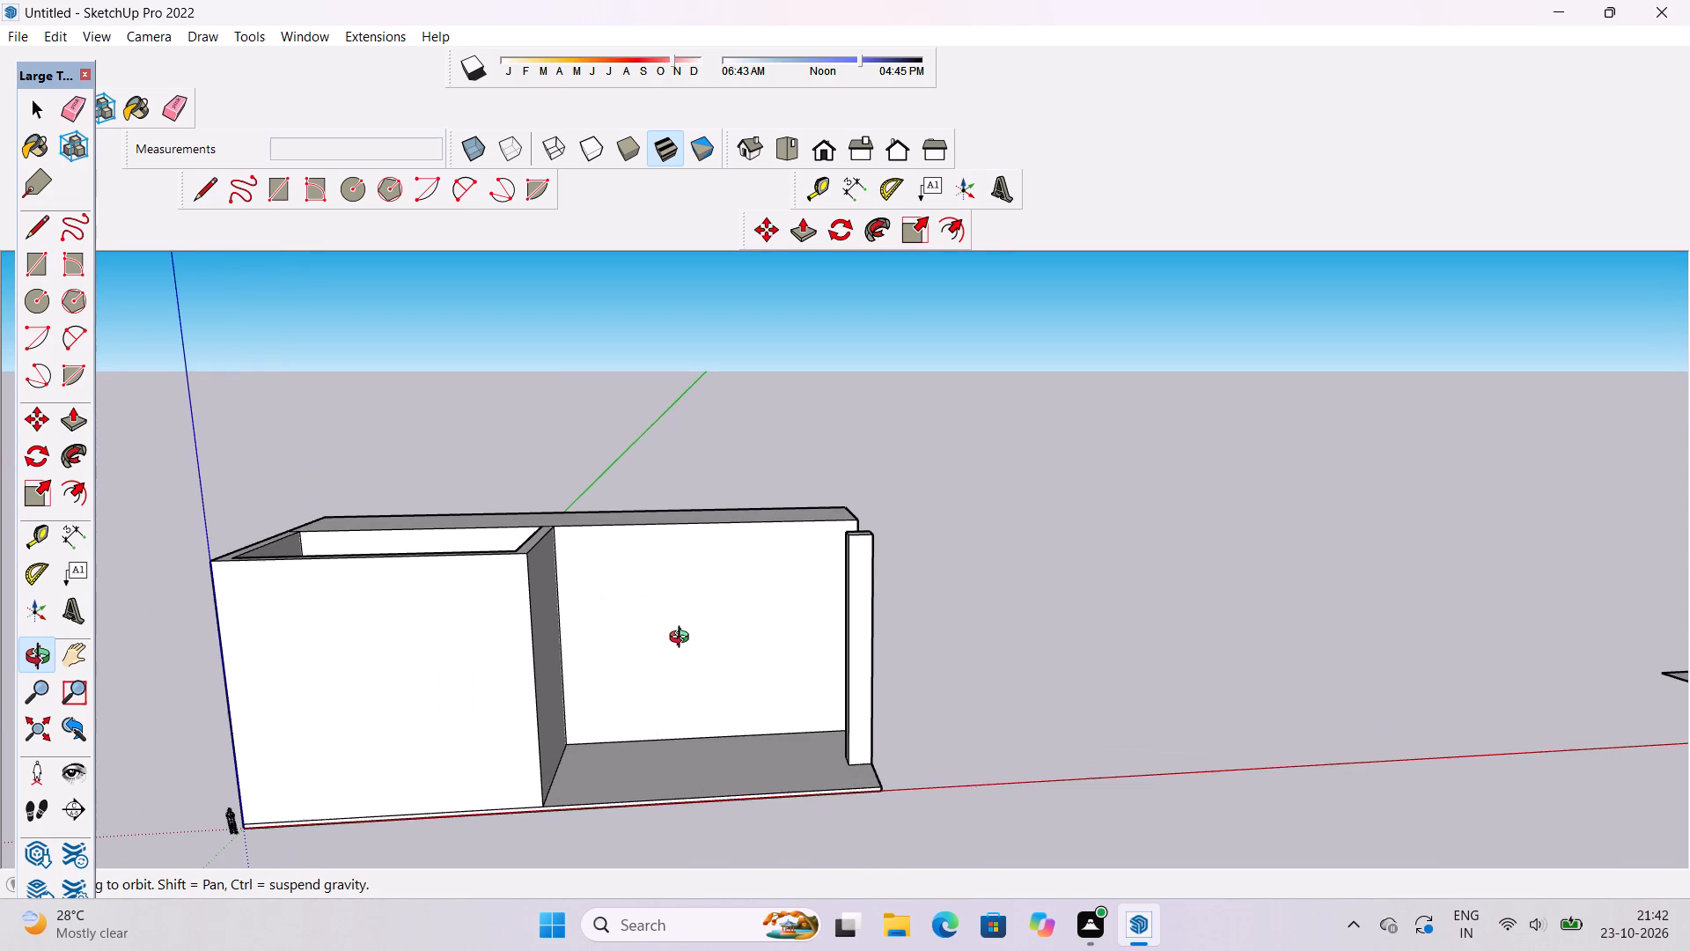
scroll(683, 639, "up", 2)
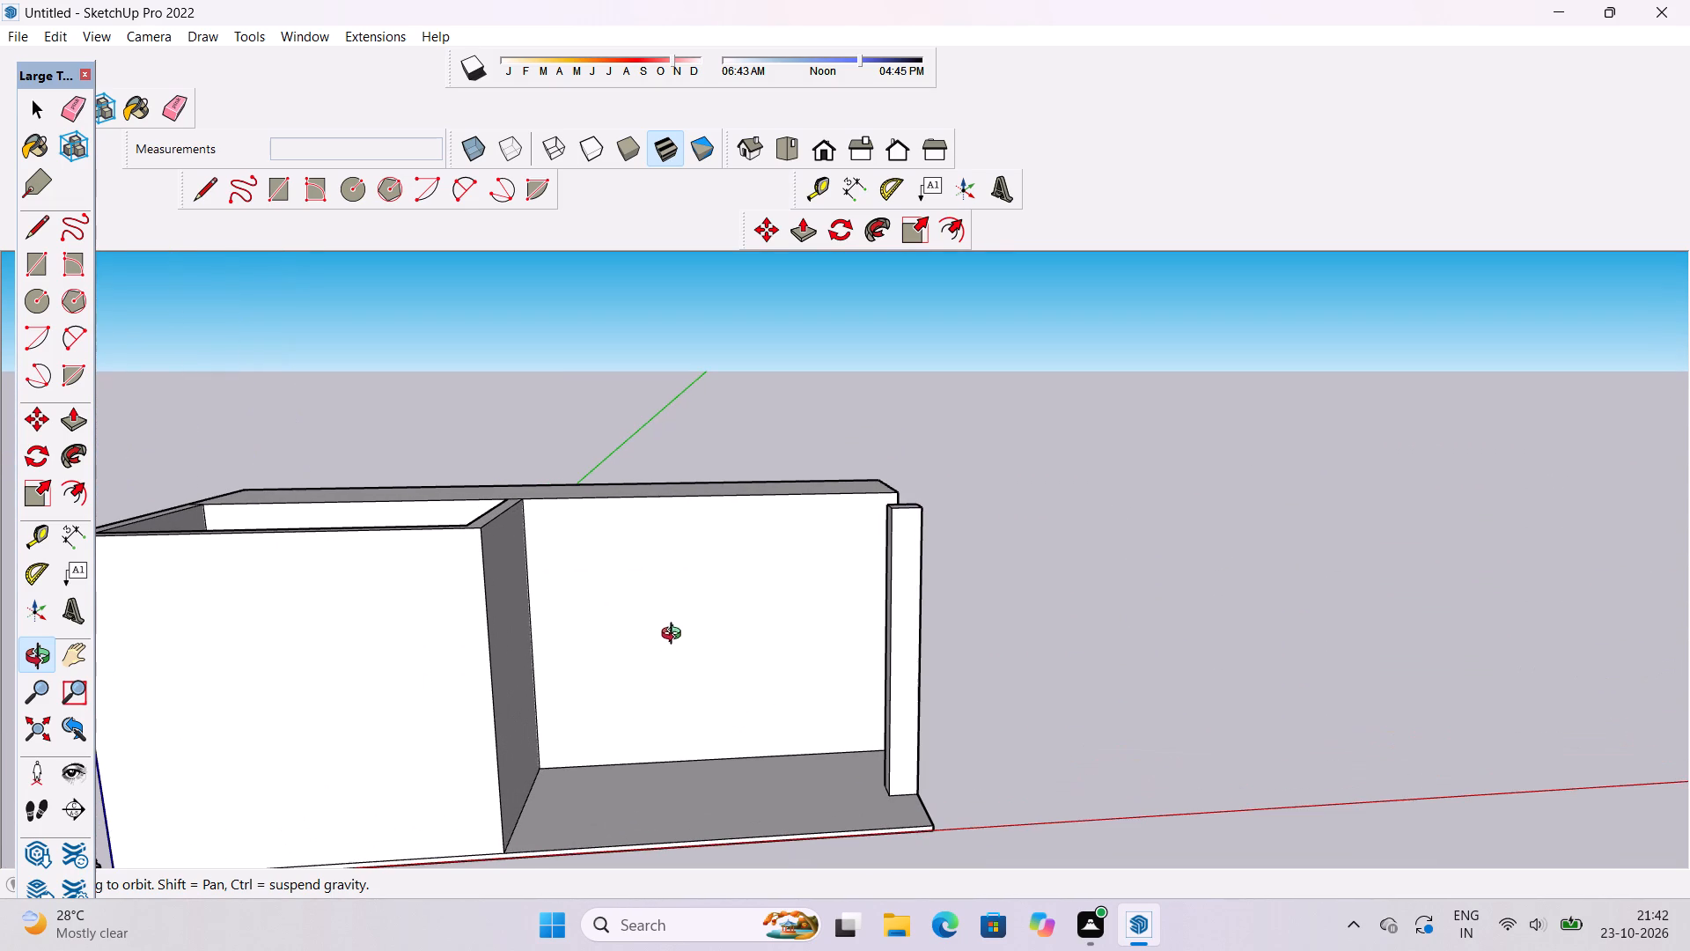
left_click_drag(675, 636, 672, 673)
left_click_drag(663, 661, 658, 616)
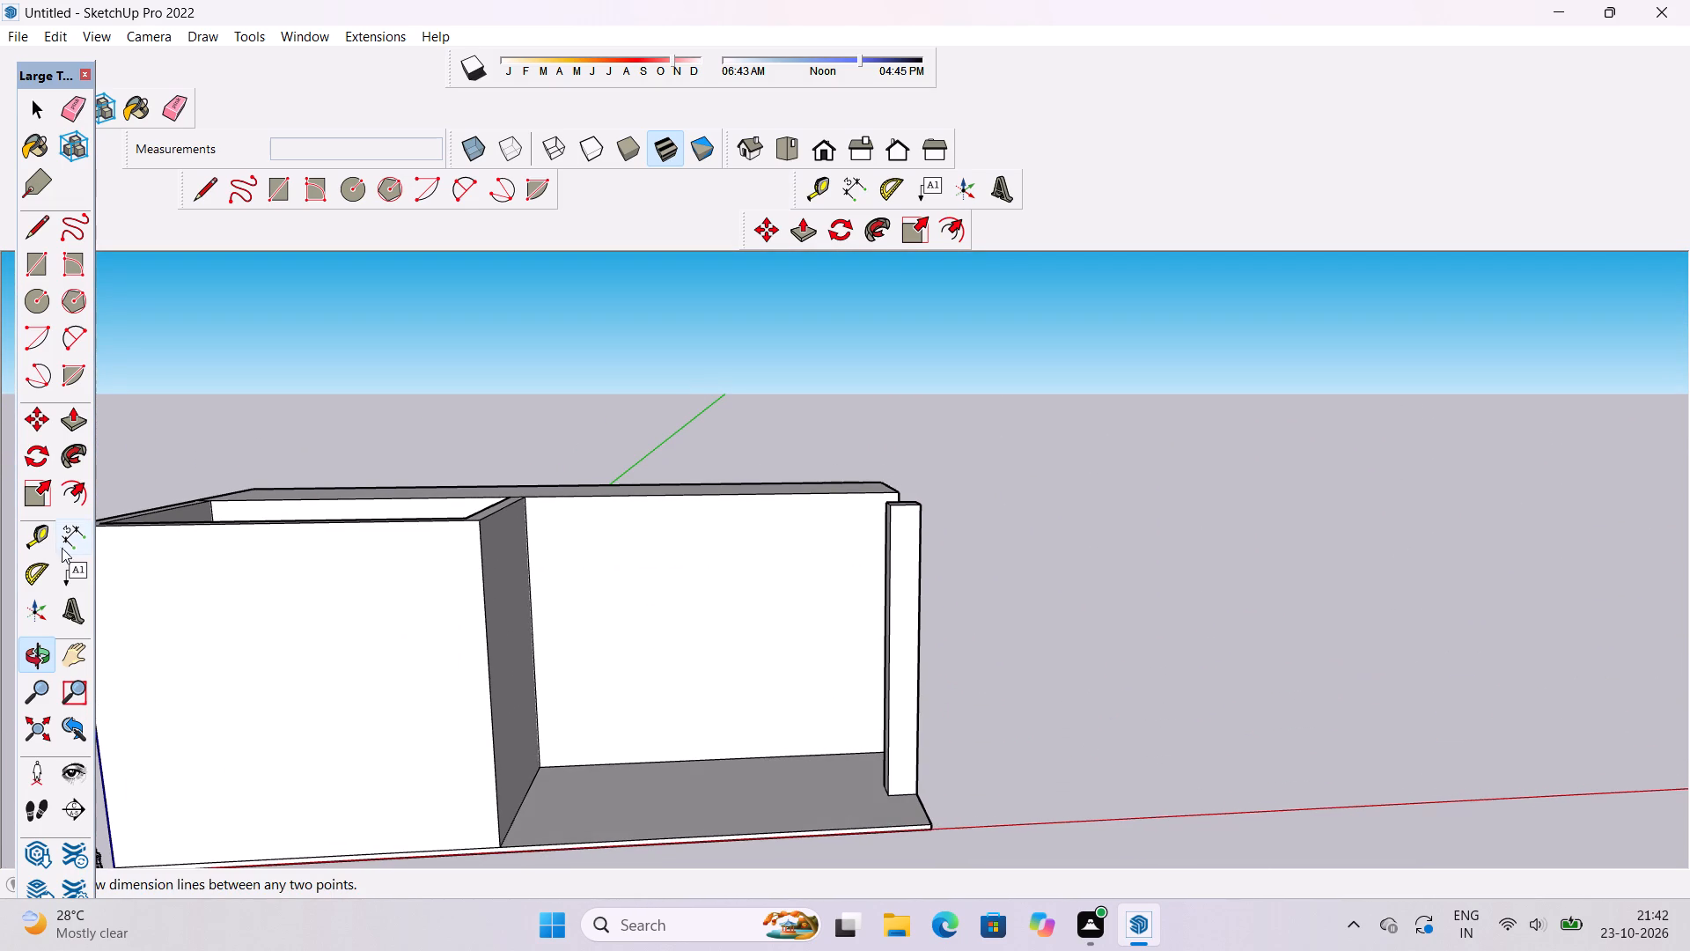
Place a vertical guide line on the tall block's front face, 36' from the edge where the enclosure wall meets it.
left_click(44, 540)
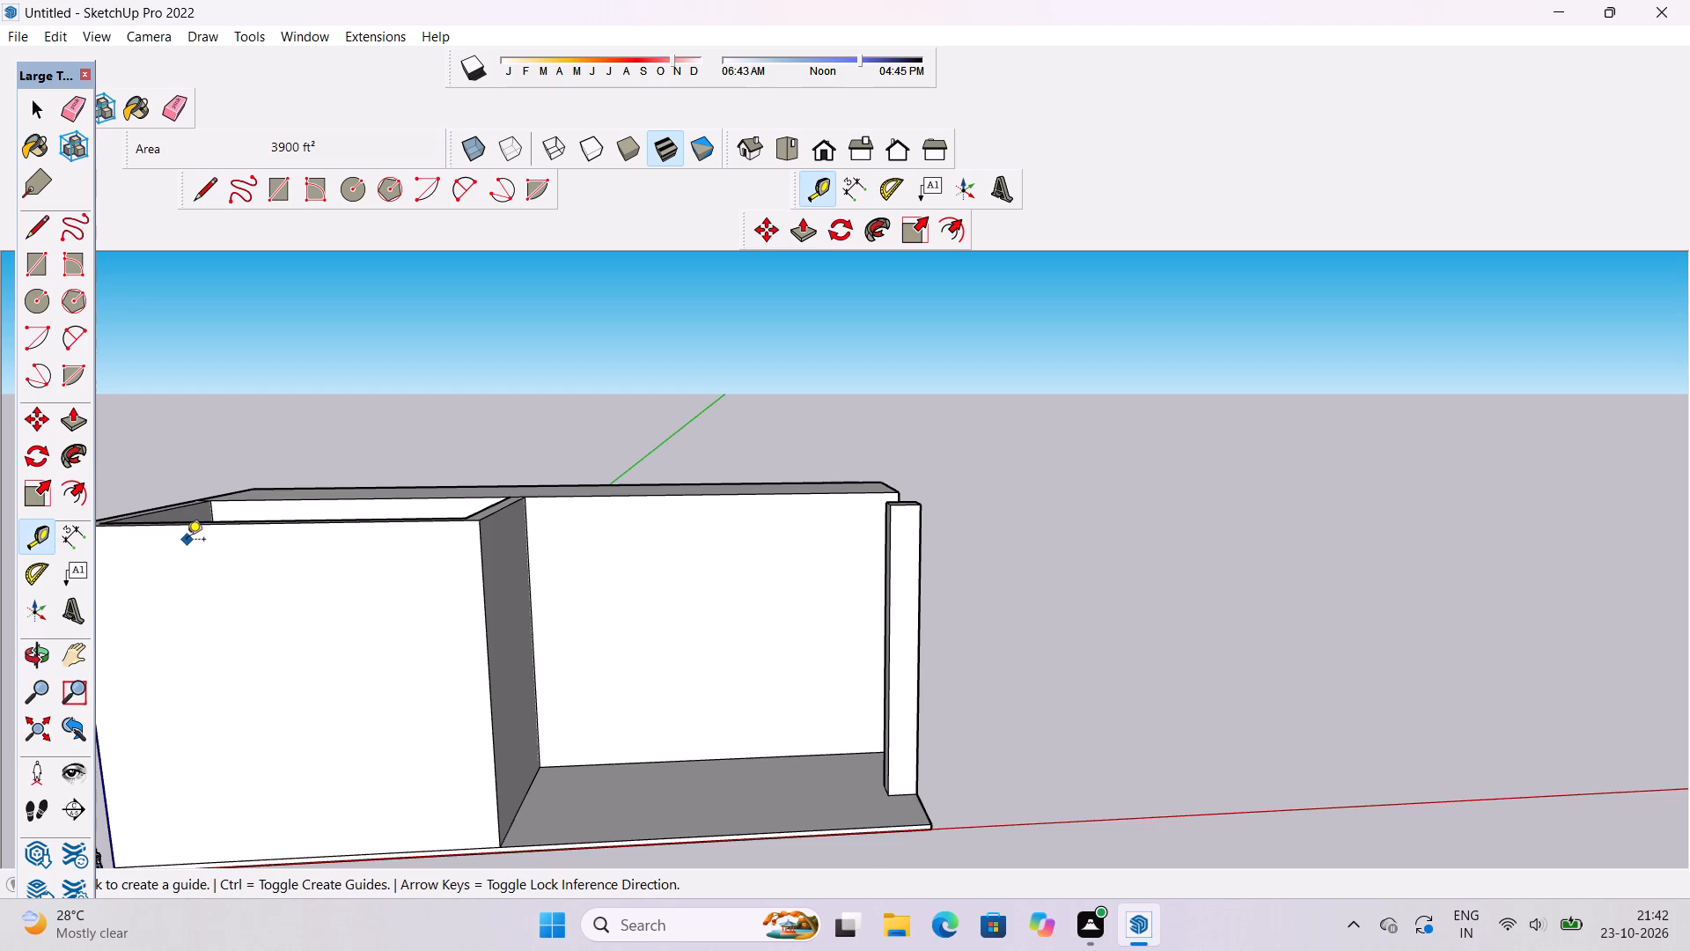
scroll(187, 541, "up", 3)
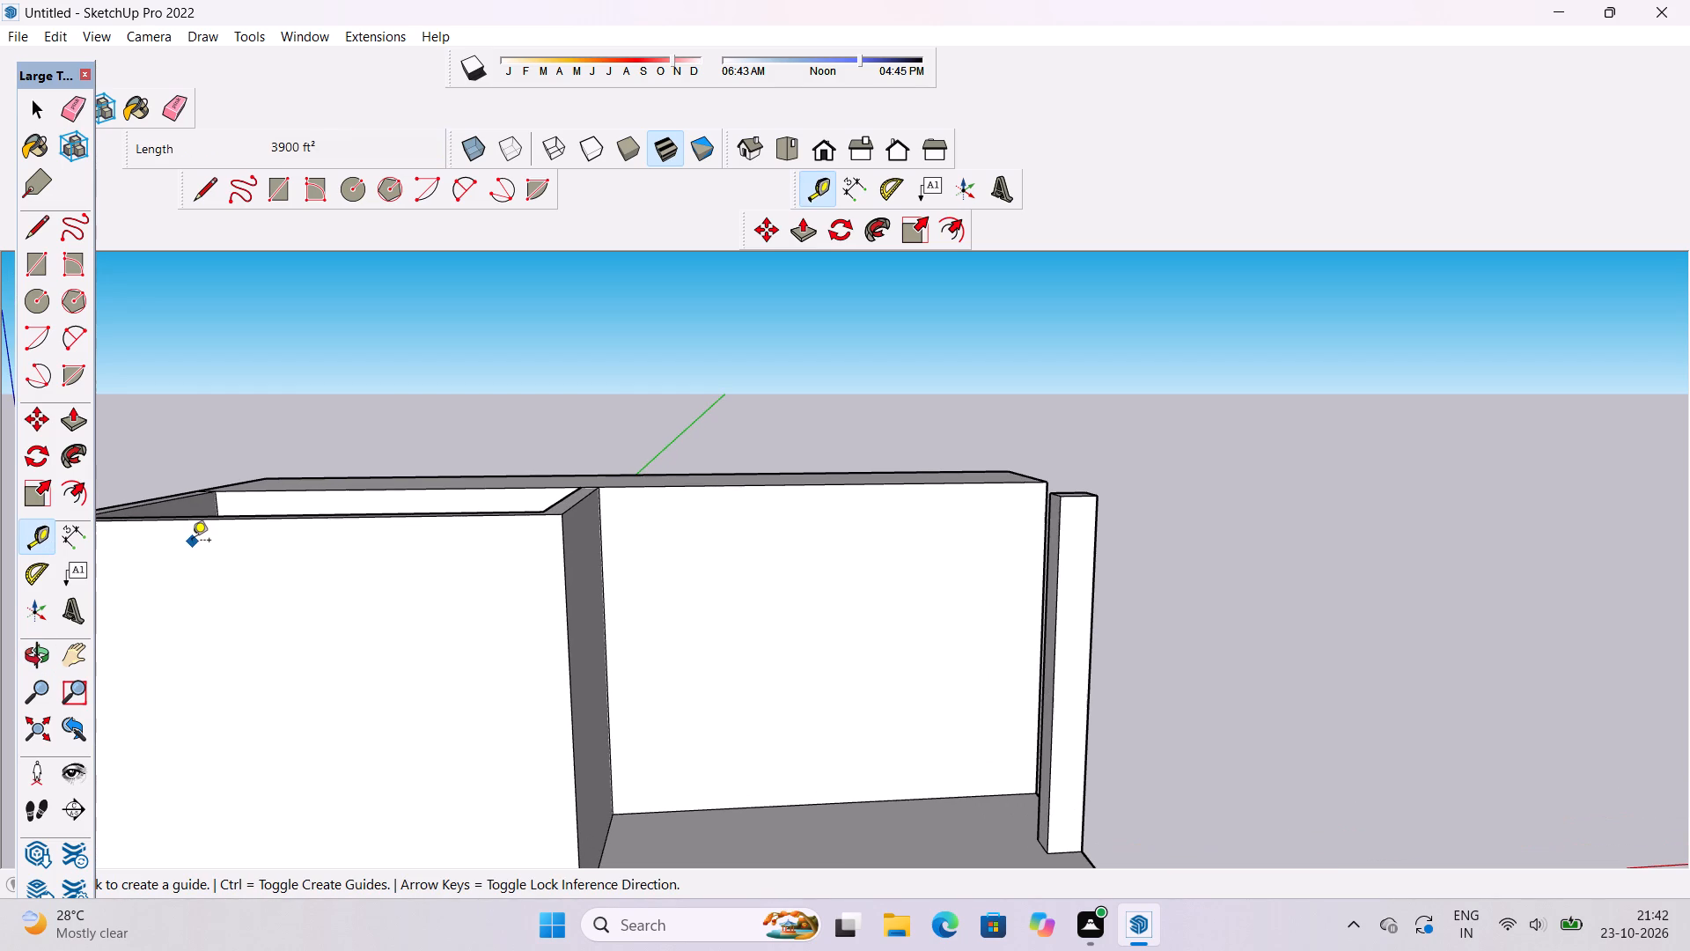
scroll(192, 542, "down", 2)
scroll(386, 557, "down", 3)
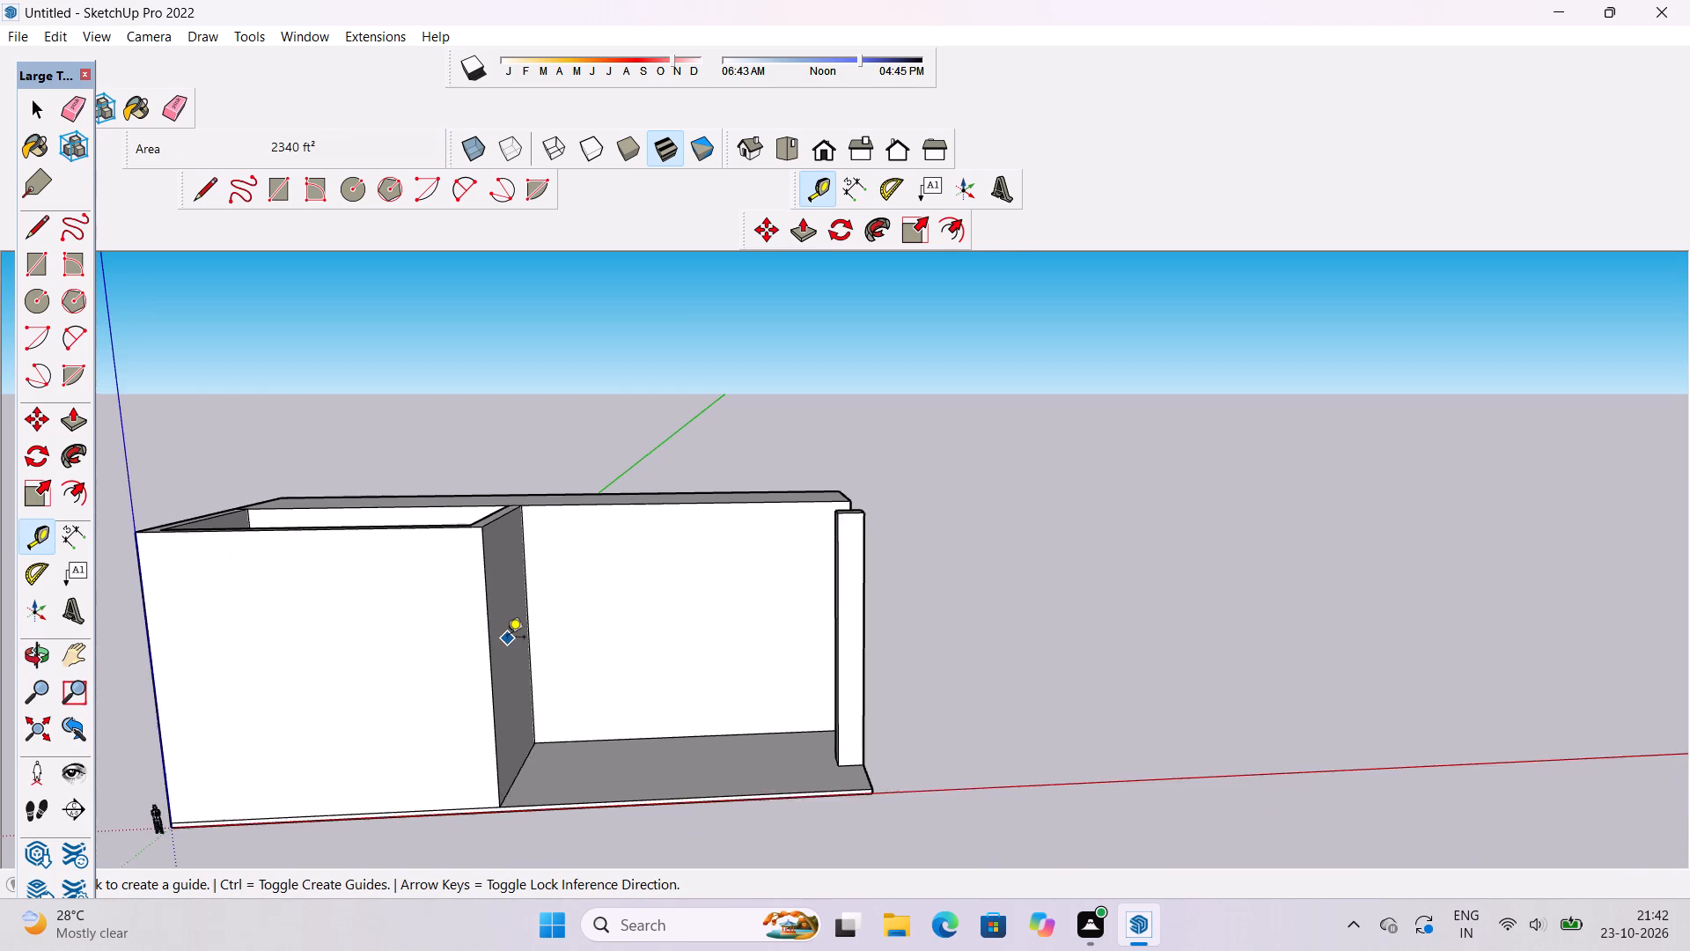
scroll(507, 638, "up", 3)
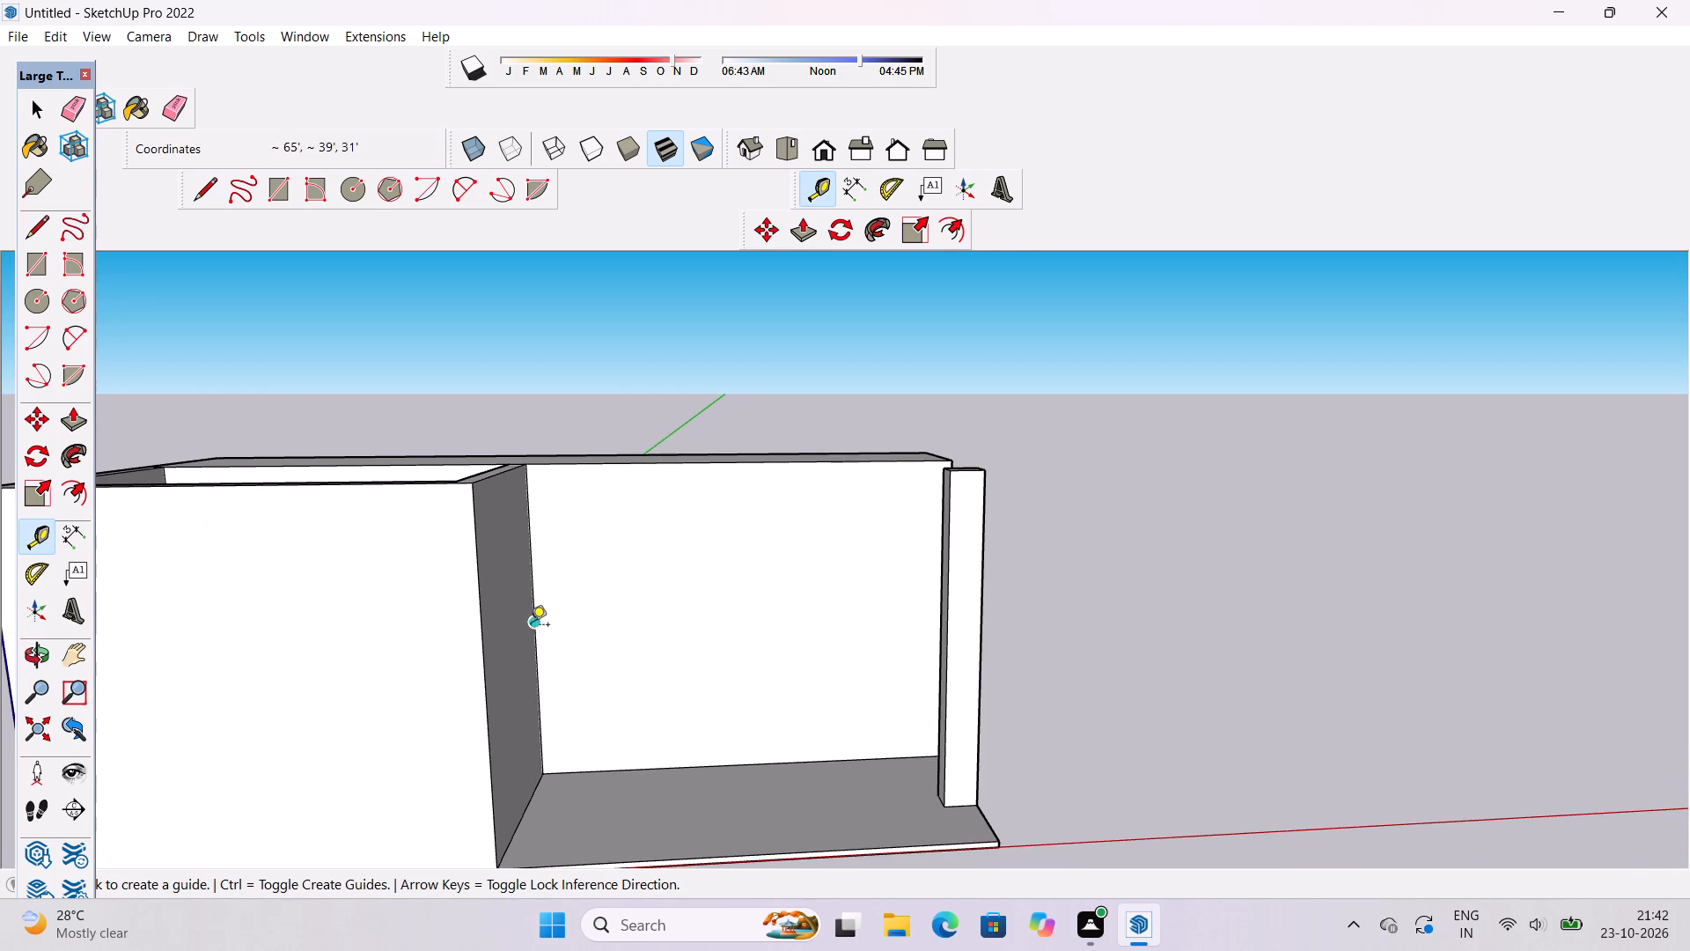
left_click(533, 623)
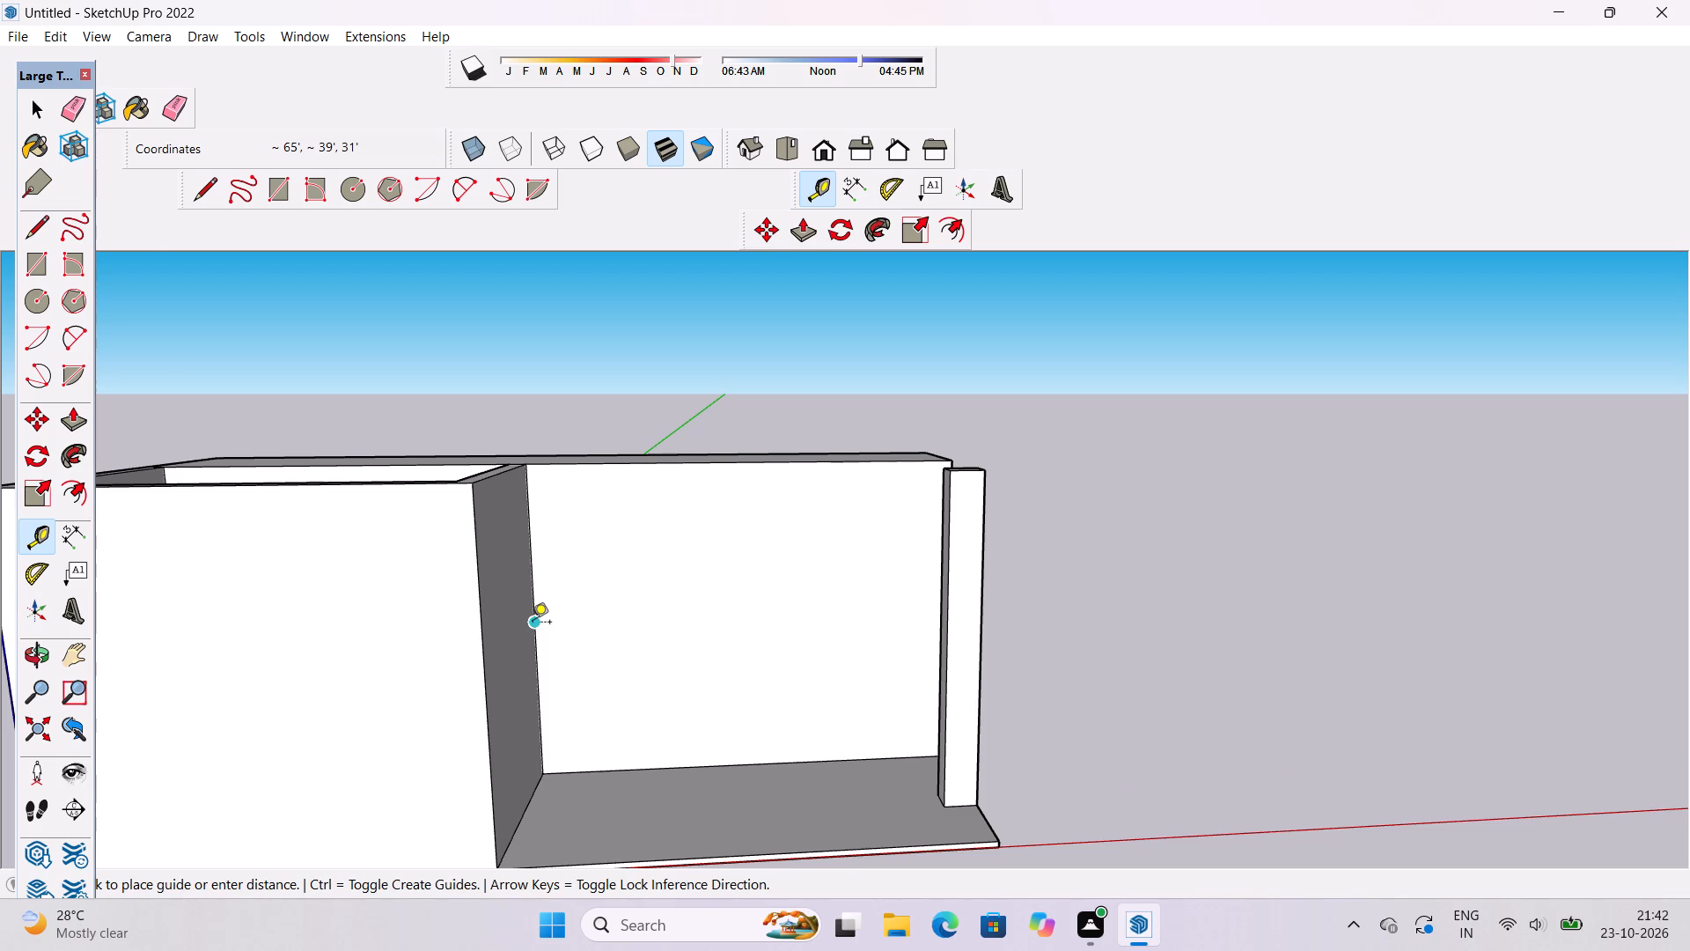
scroll(533, 623, "down", 4)
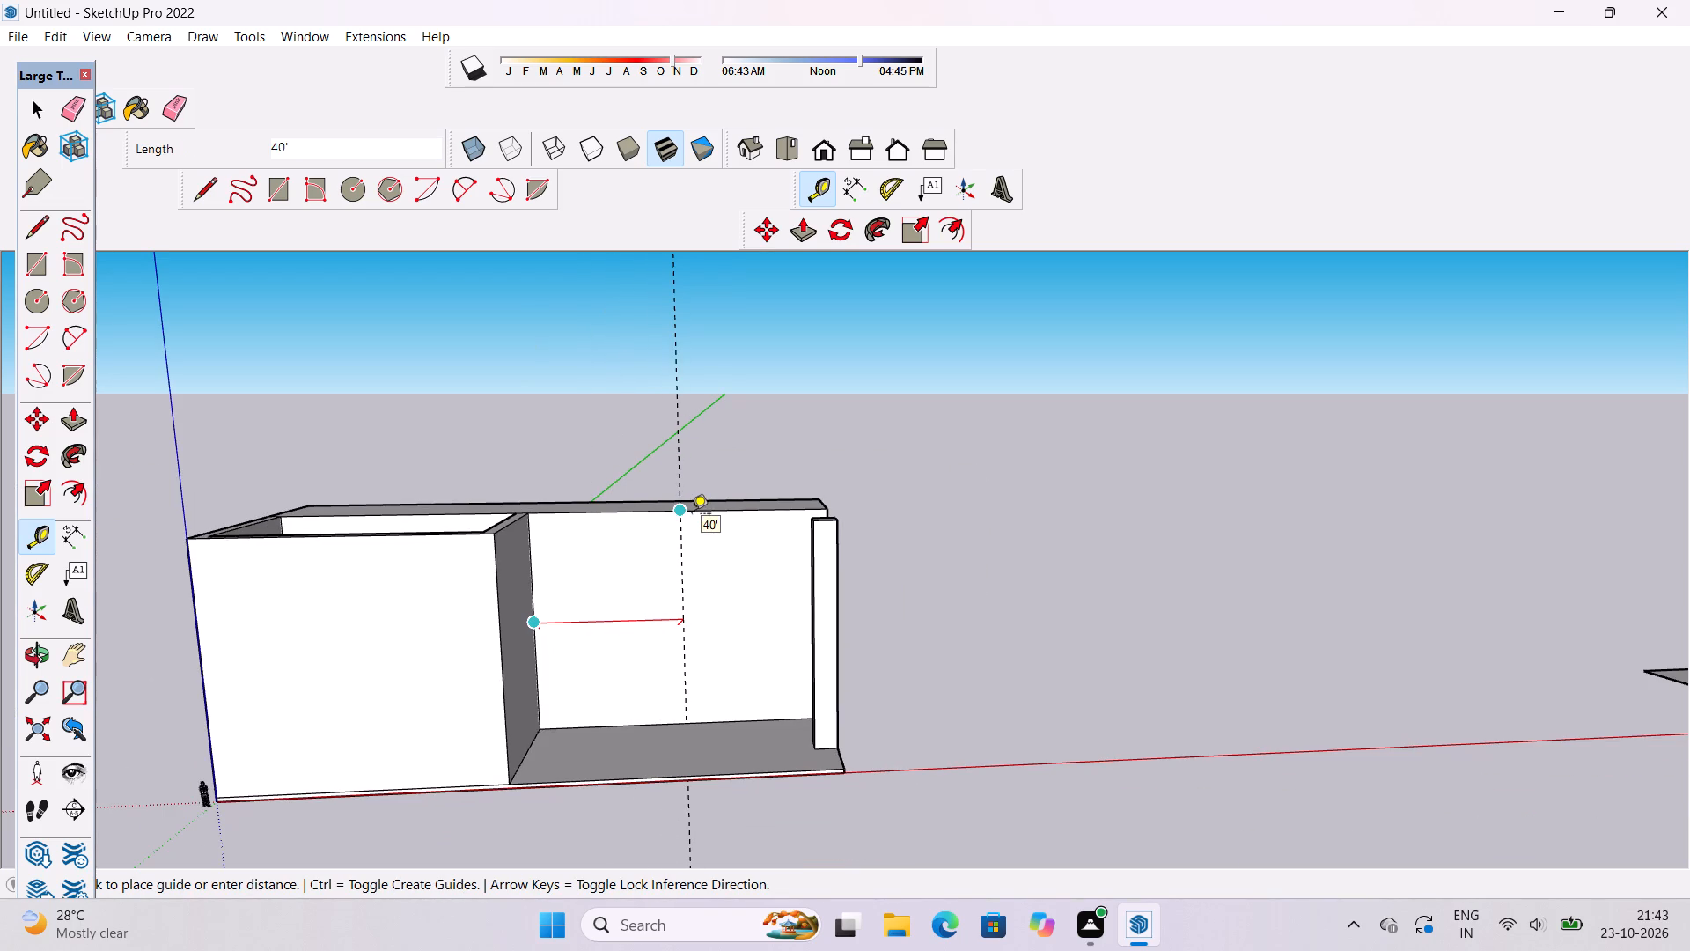
scroll(692, 515, "up", 5)
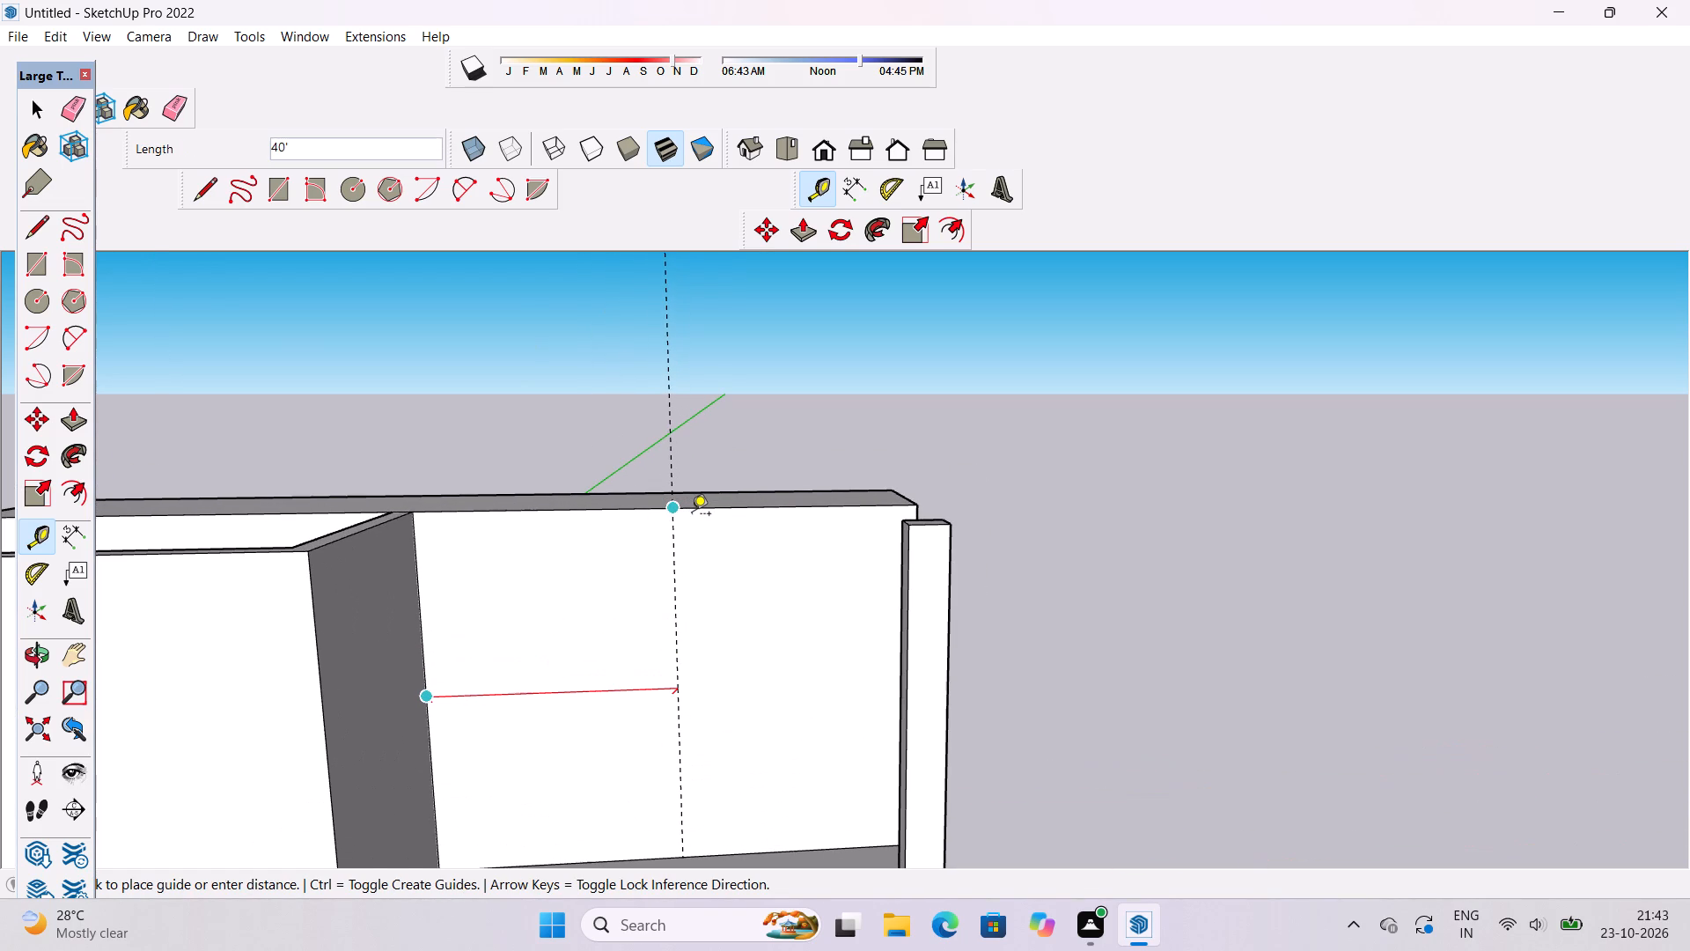
scroll(692, 515, "up", 1)
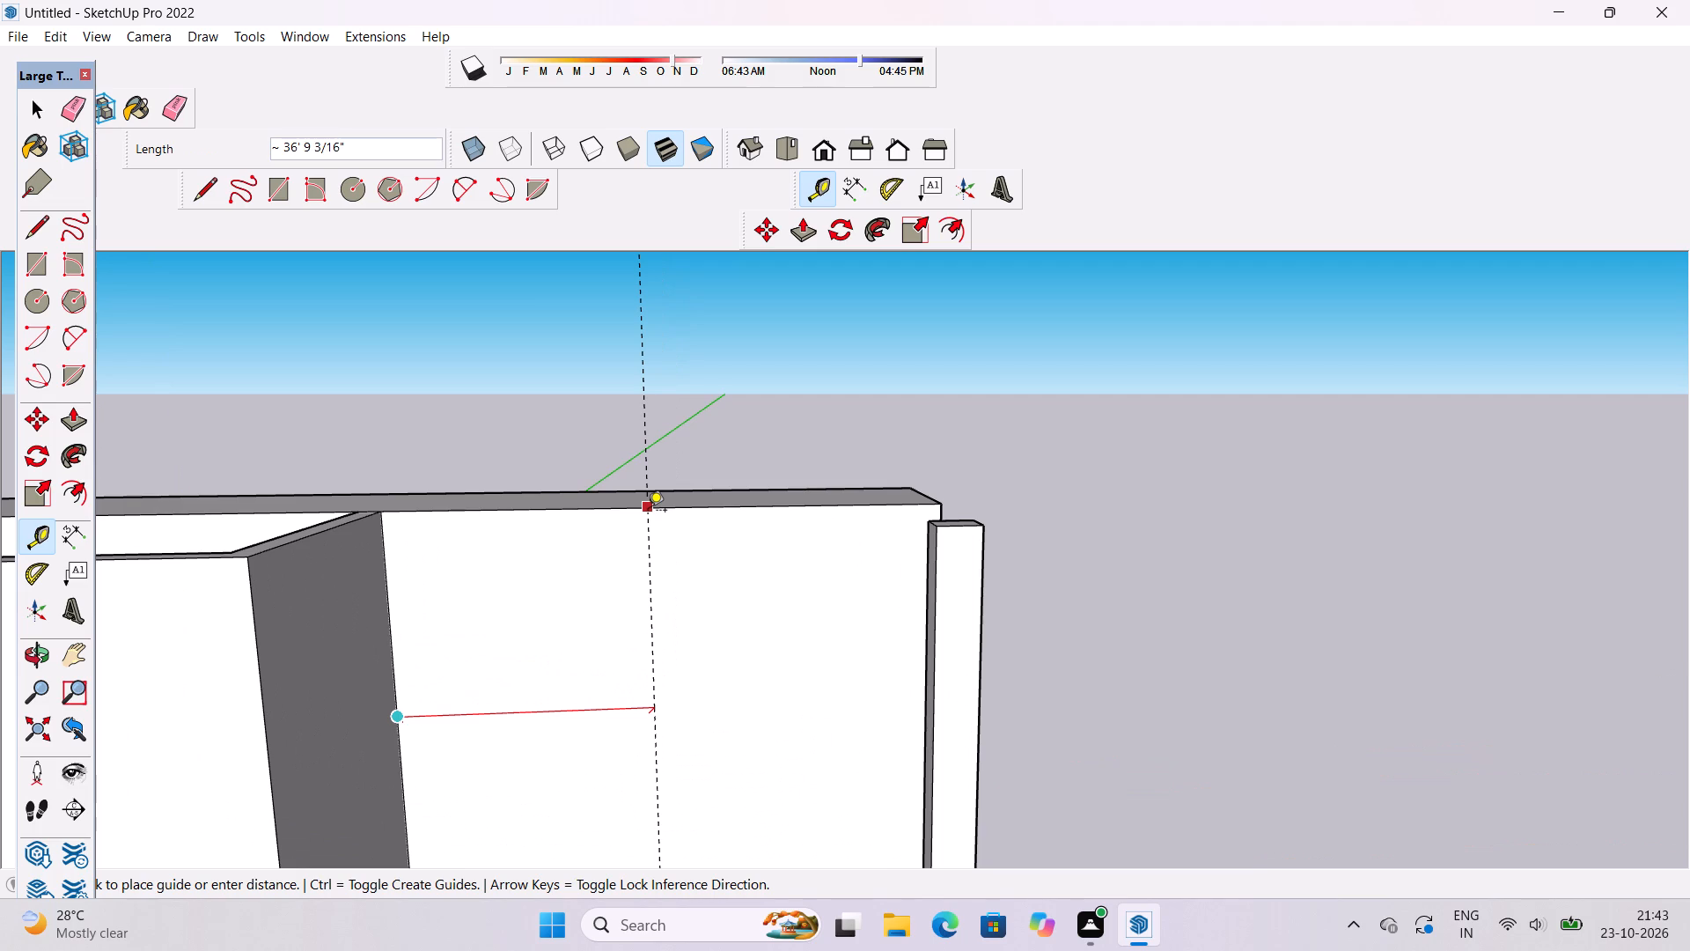
scroll(637, 492, "down", 3)
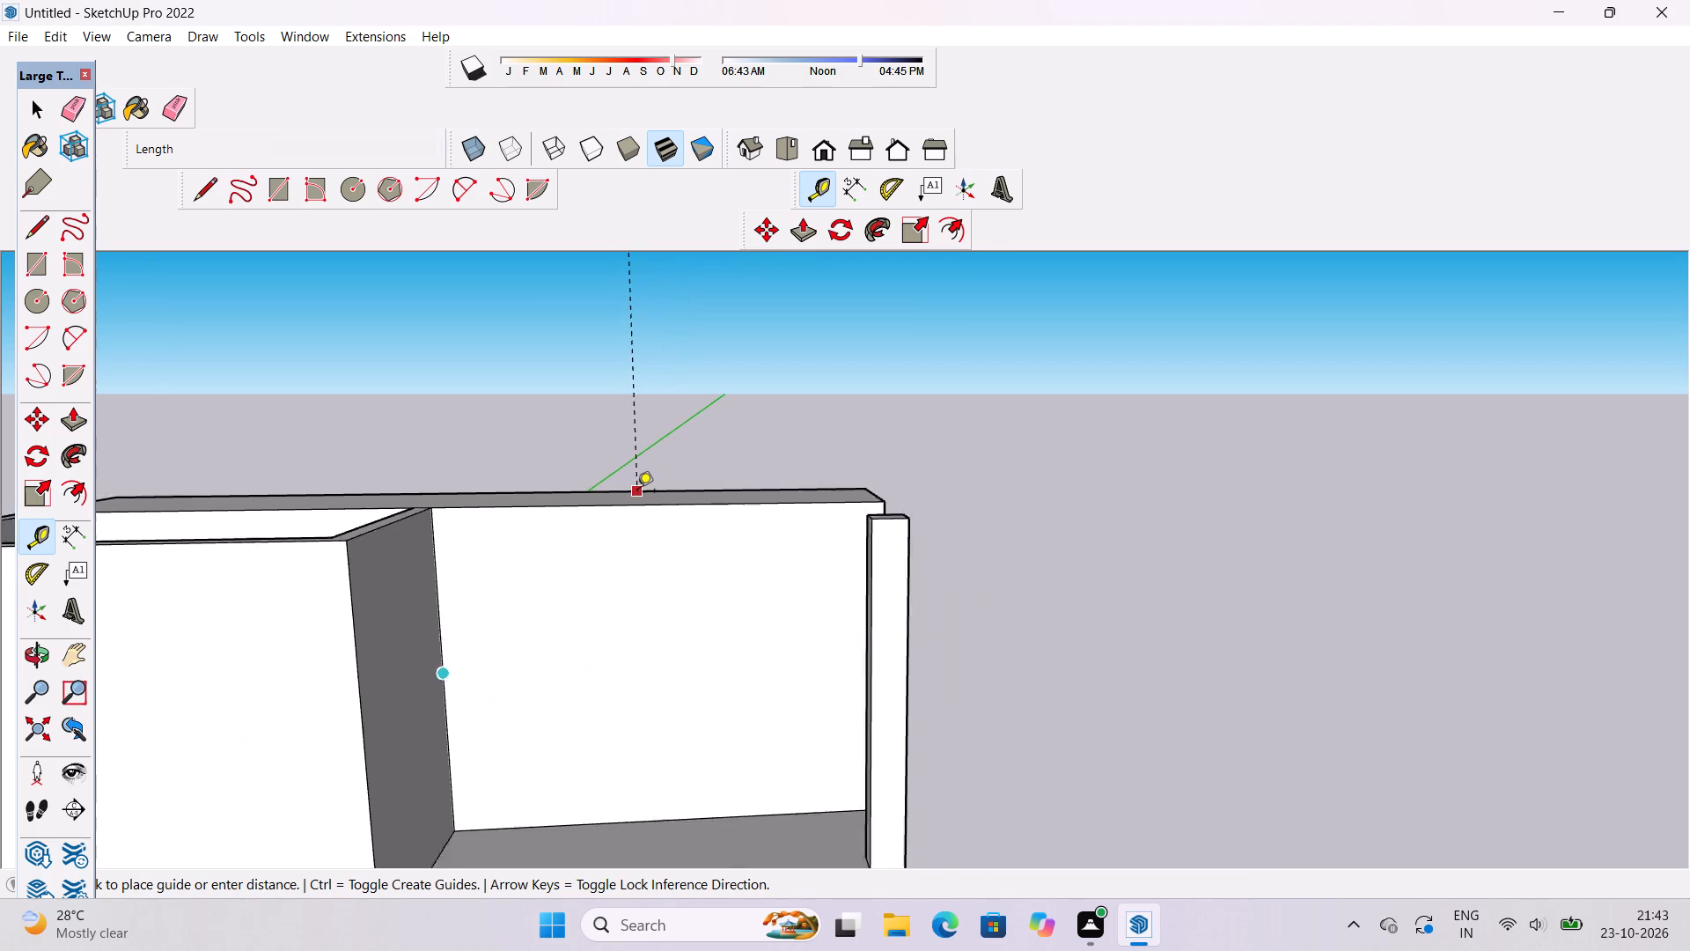
scroll(637, 492, "down", 3)
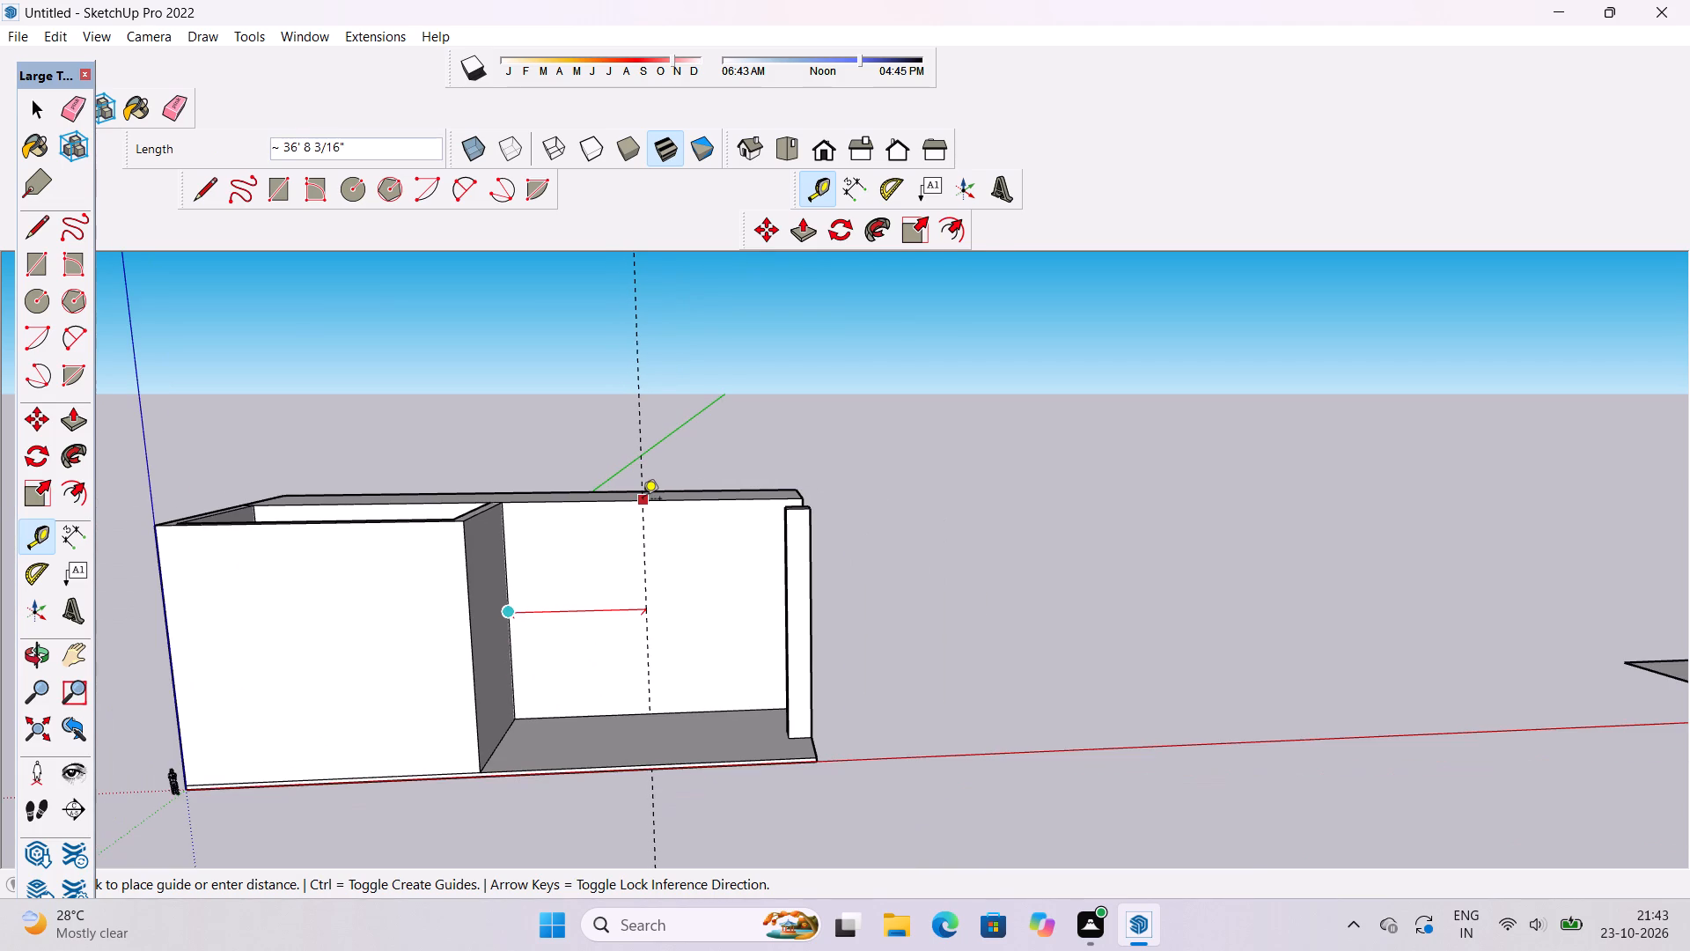
type("36")
key("apostrophe")
key("Return")
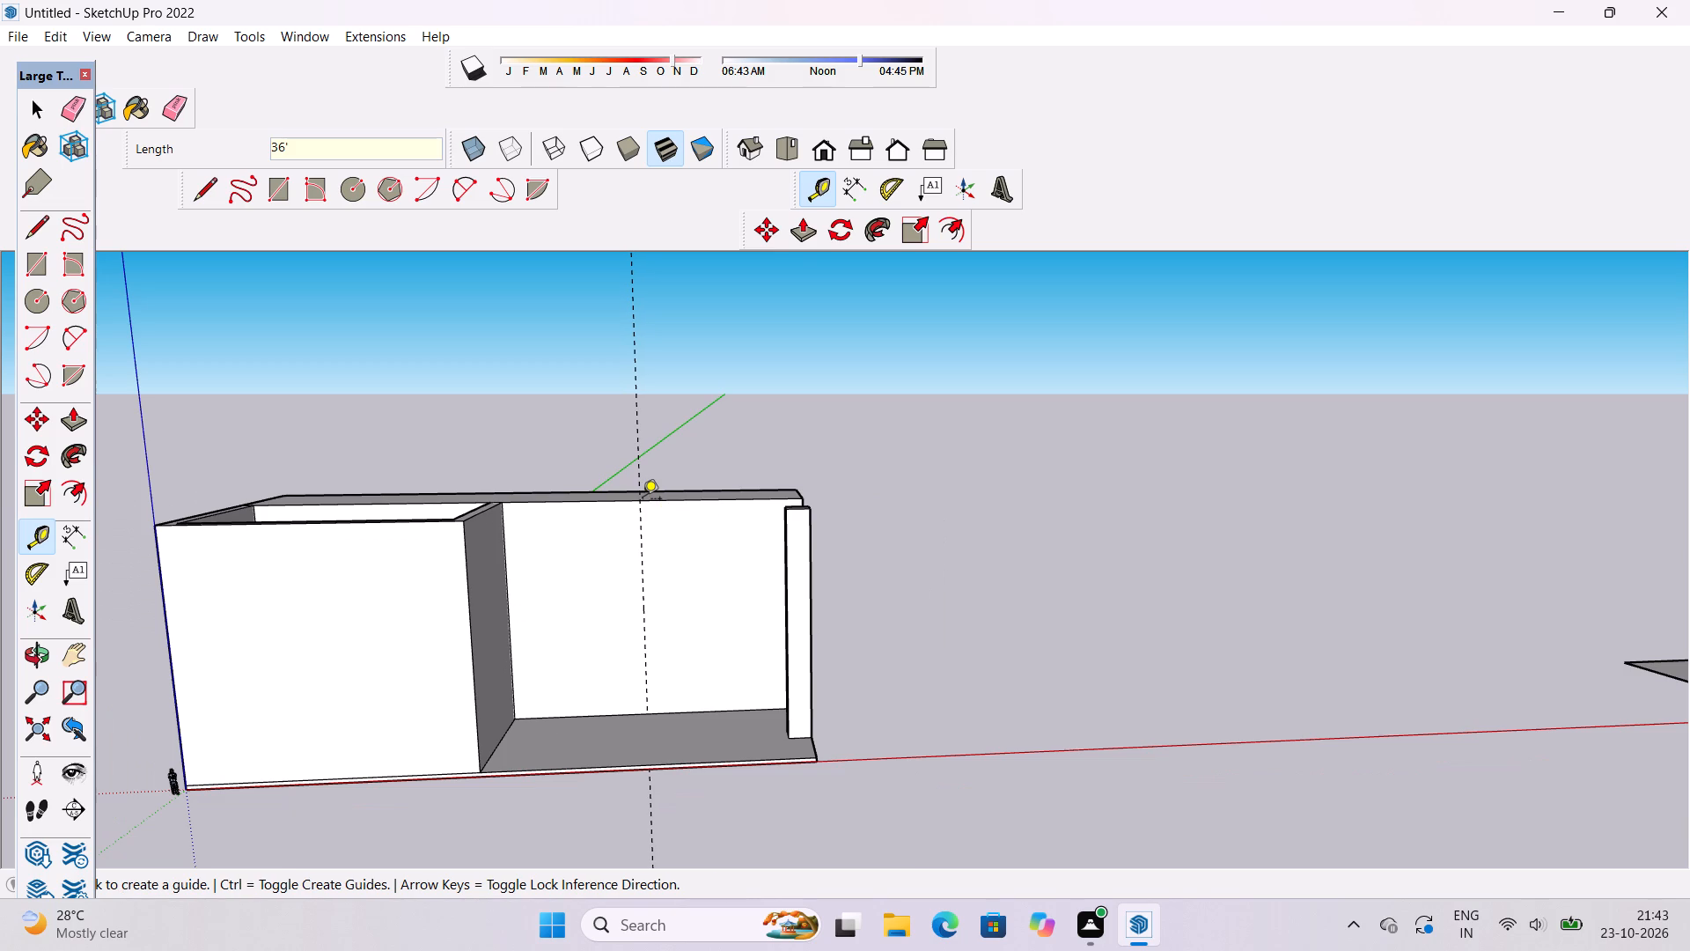
Place a horizontal guide line 5' above the base edge of the tall block's front face.
scroll(588, 723, "up", 4)
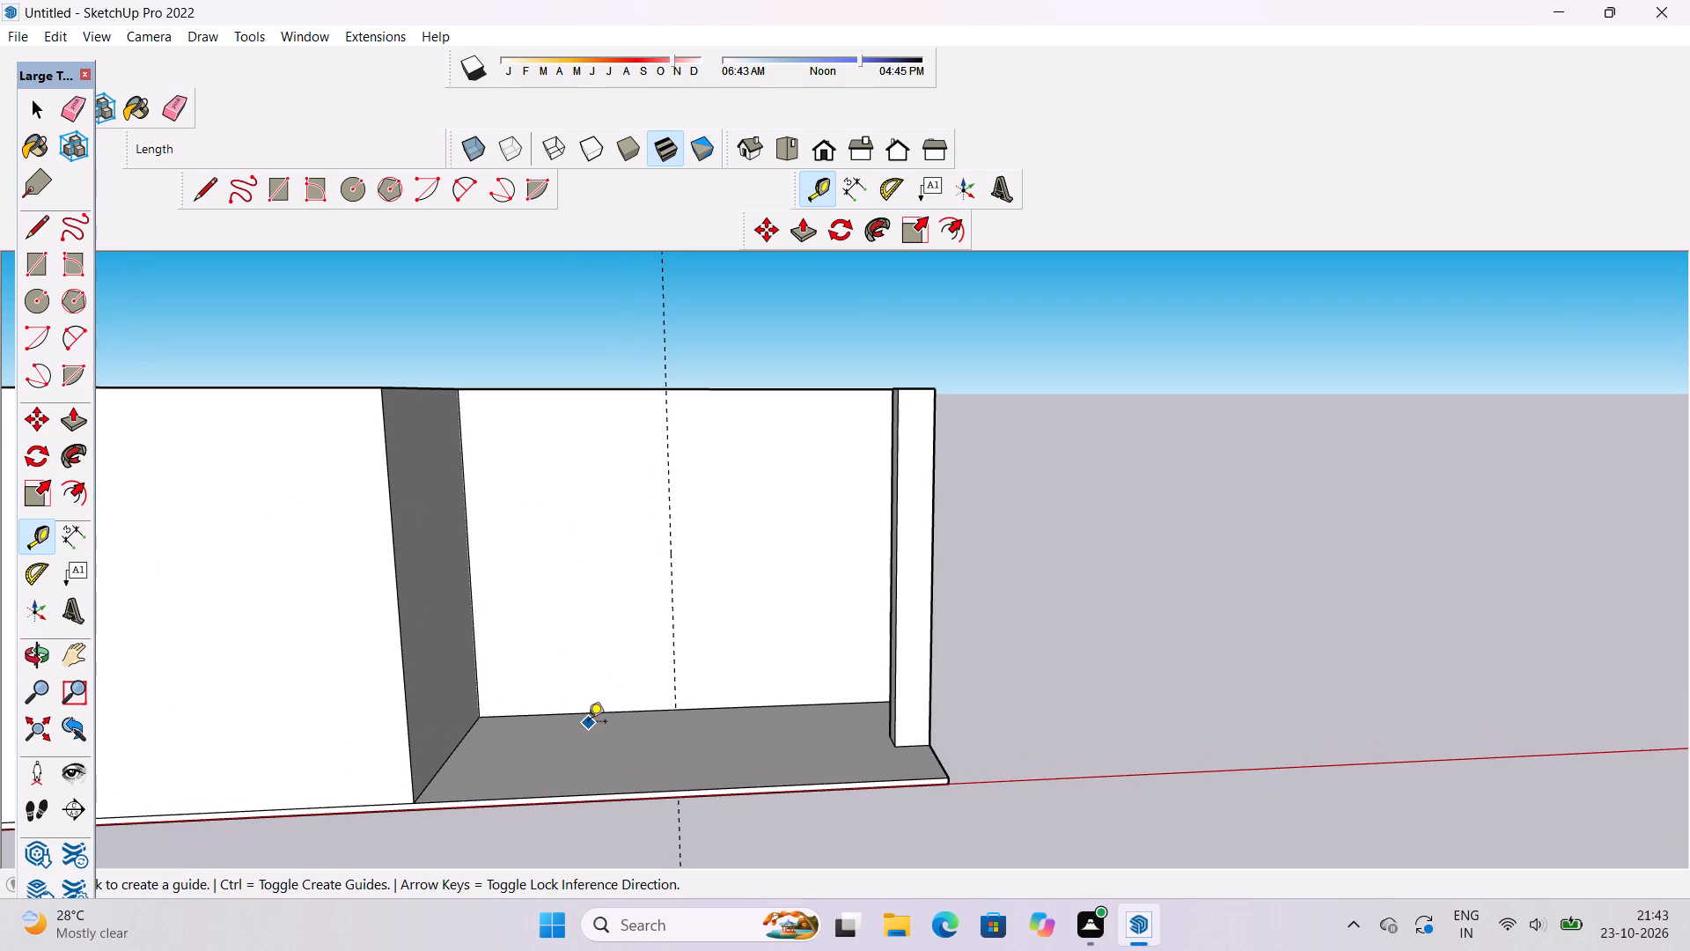
scroll(588, 723, "up", 1)
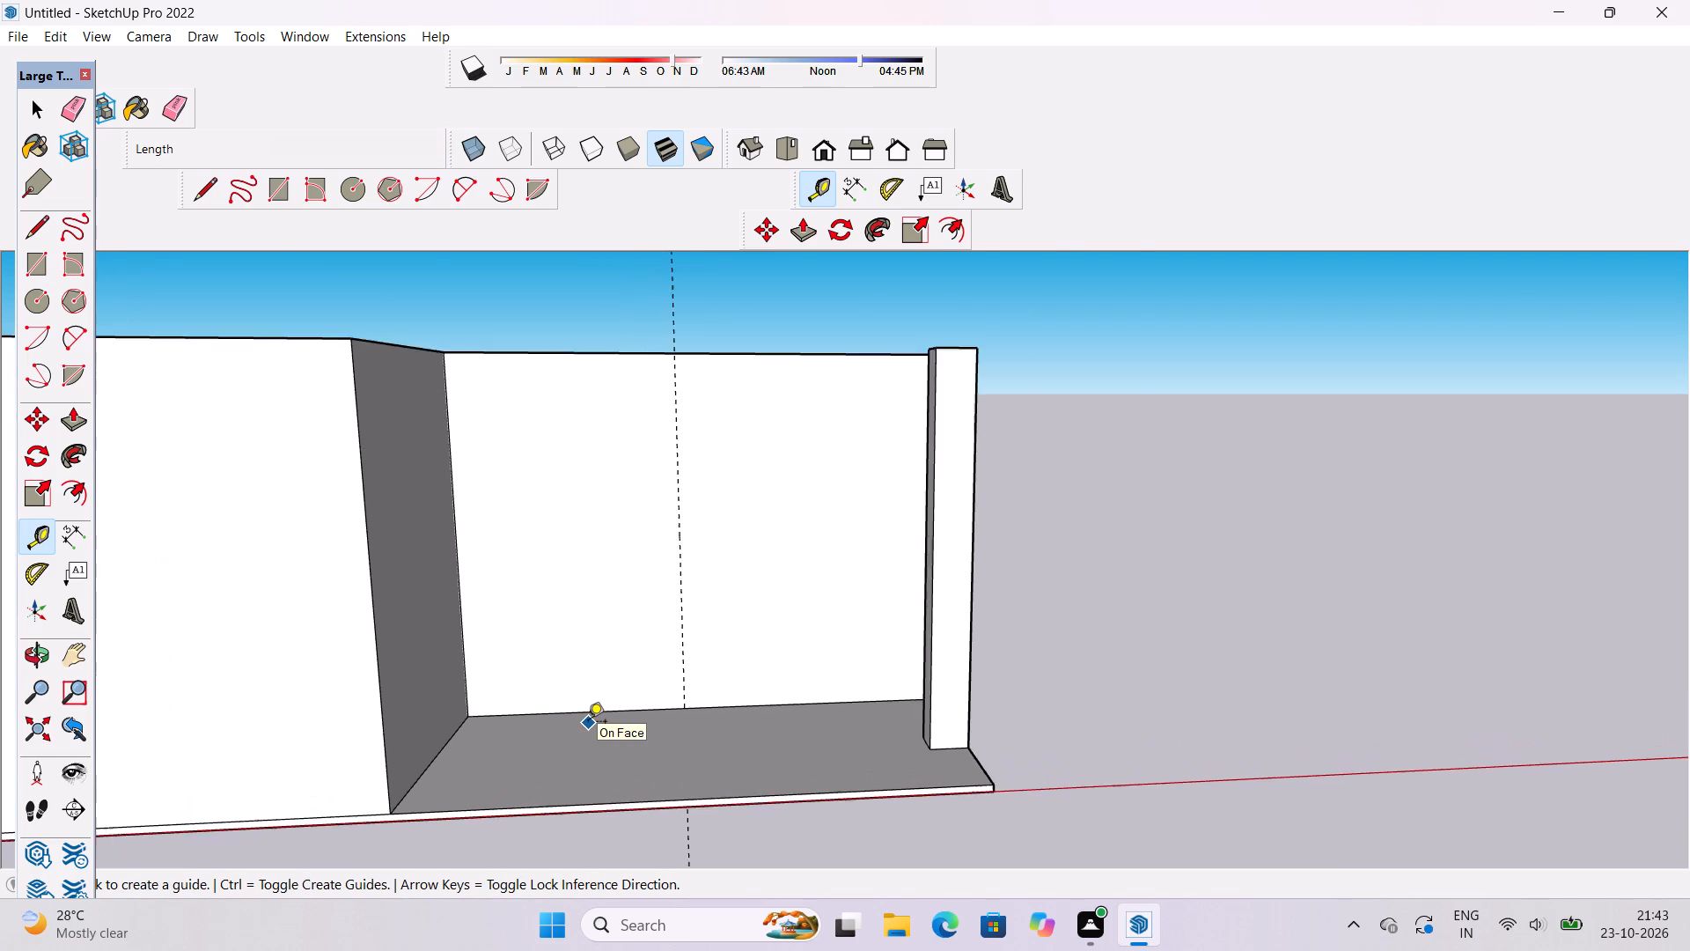
scroll(588, 723, "up", 3)
left_click(572, 710)
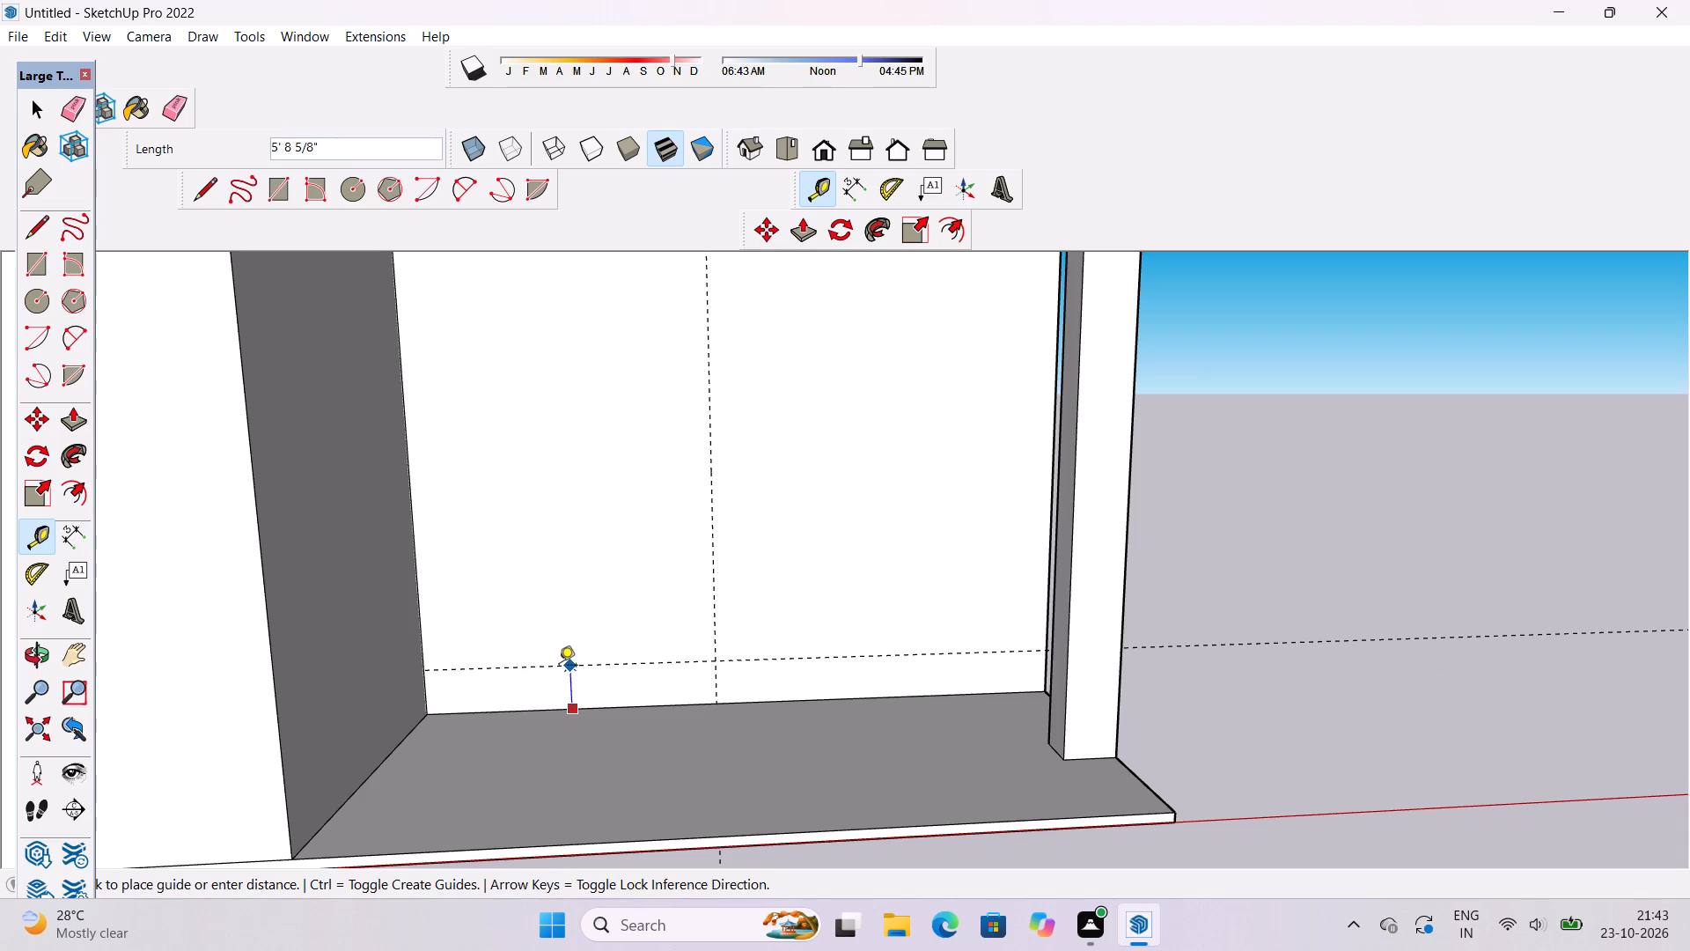
type("5'")
key("Return")
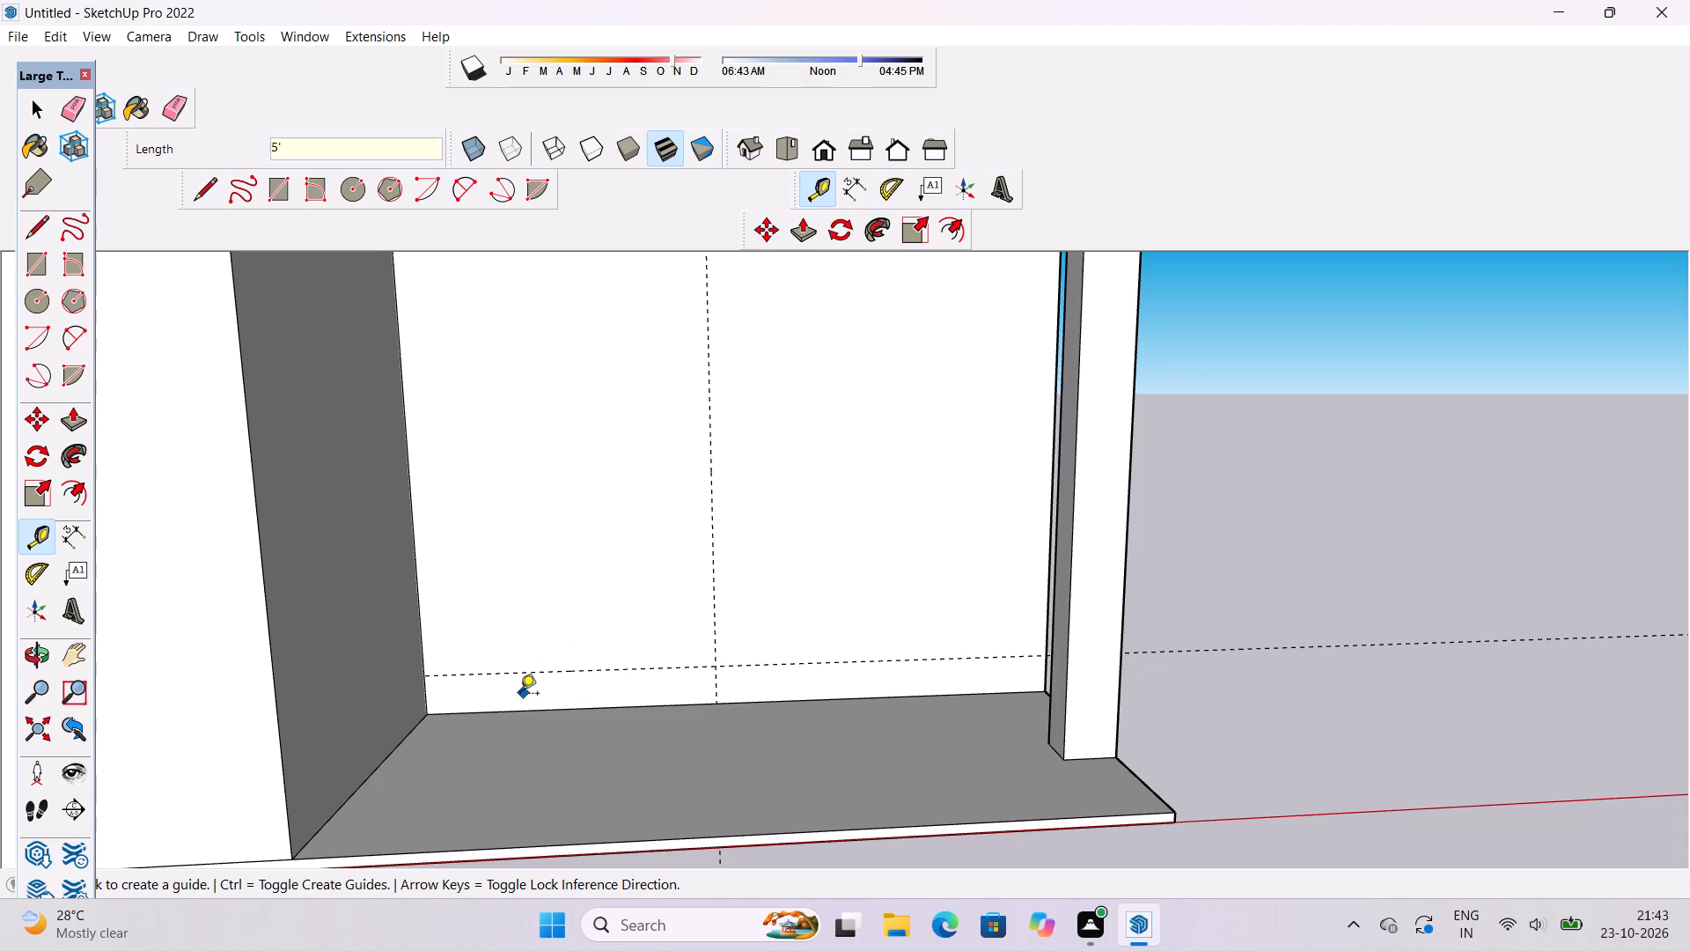
Draw a 60' vertical line and a 36' horizontal line from the enclosure wall along the guides on the tall block's front face.
scroll(518, 702, "down", 6)
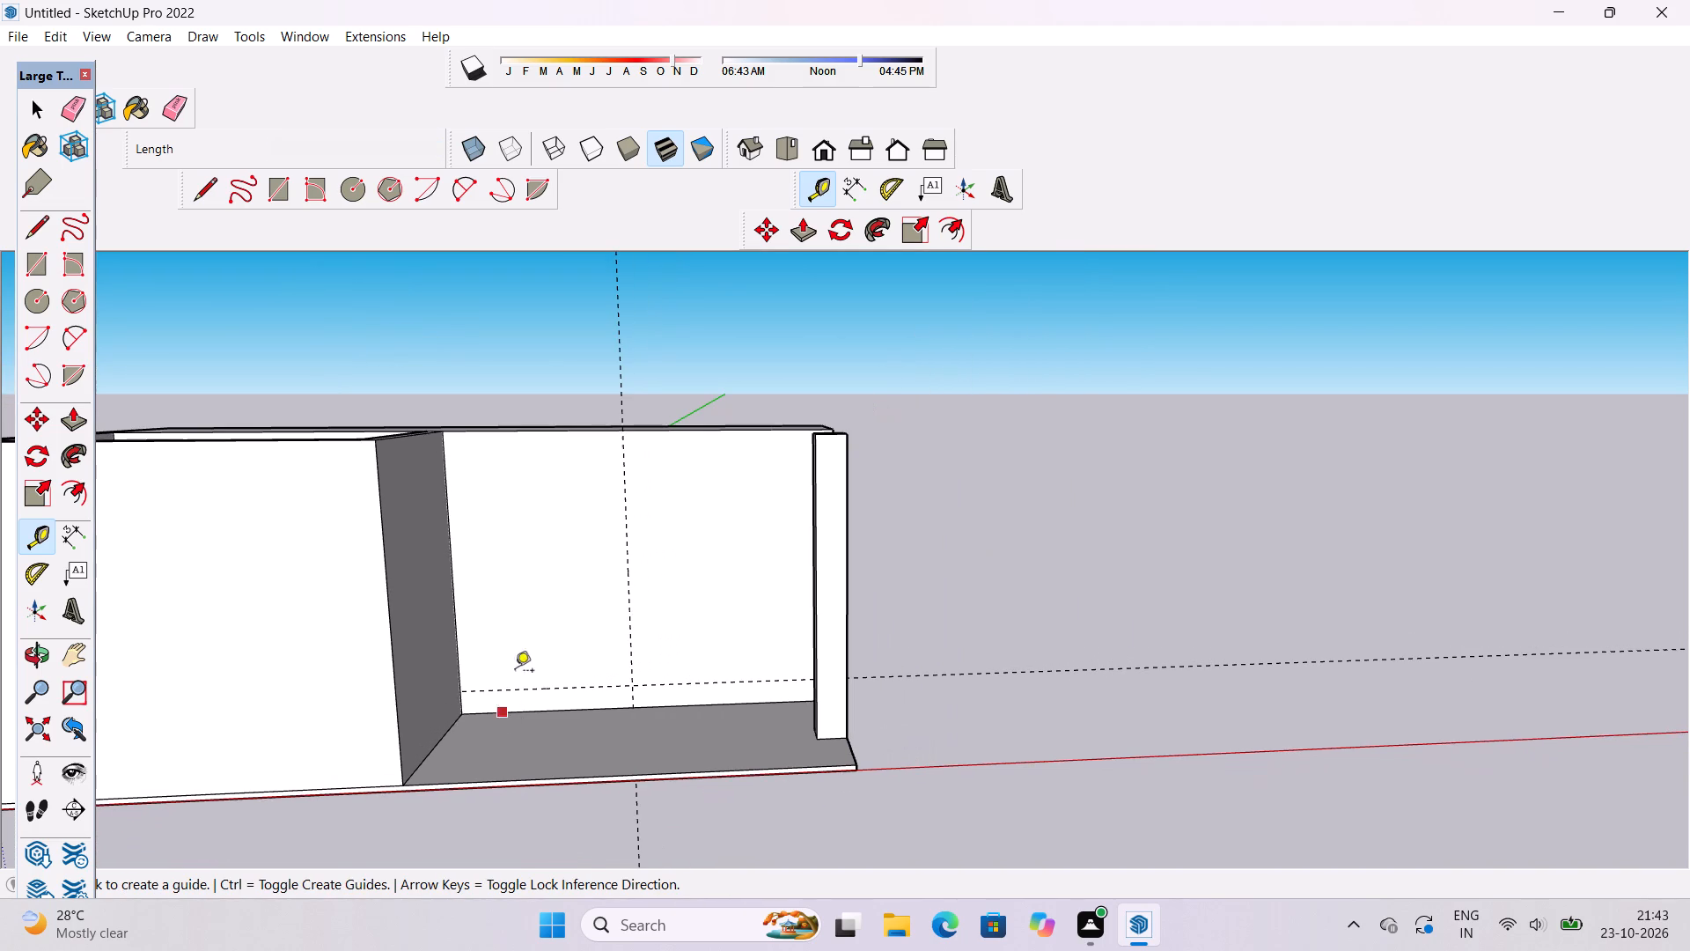
left_click(32, 658)
scroll(847, 731, "down", 5)
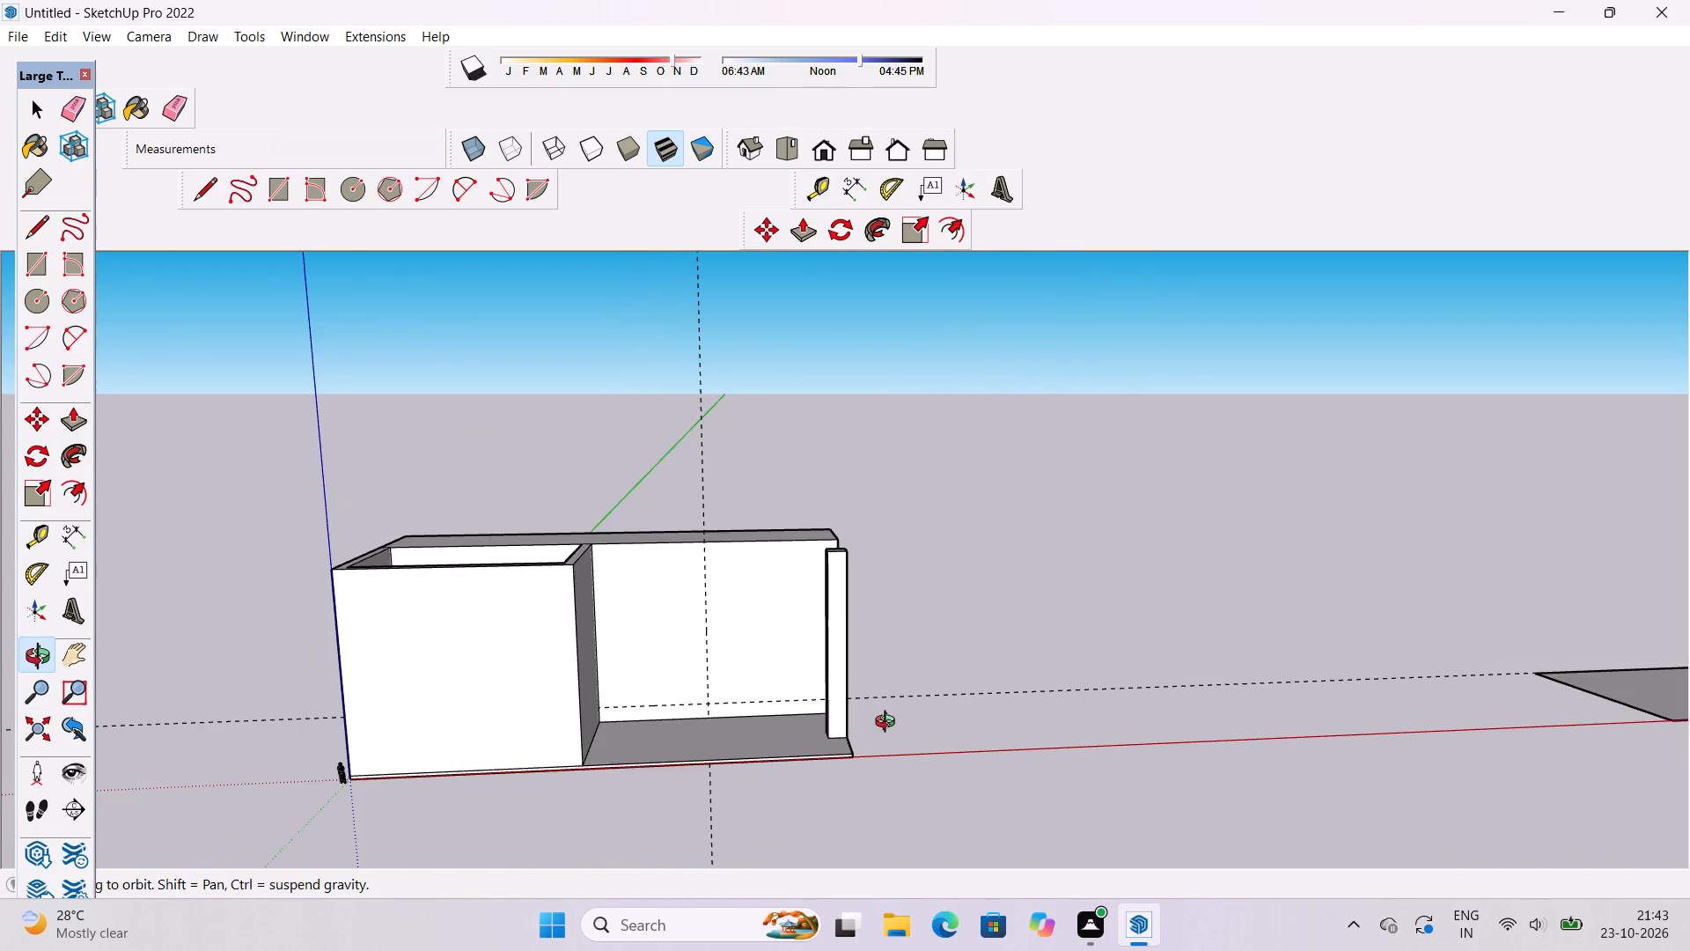
left_click_drag(889, 724, 668, 735)
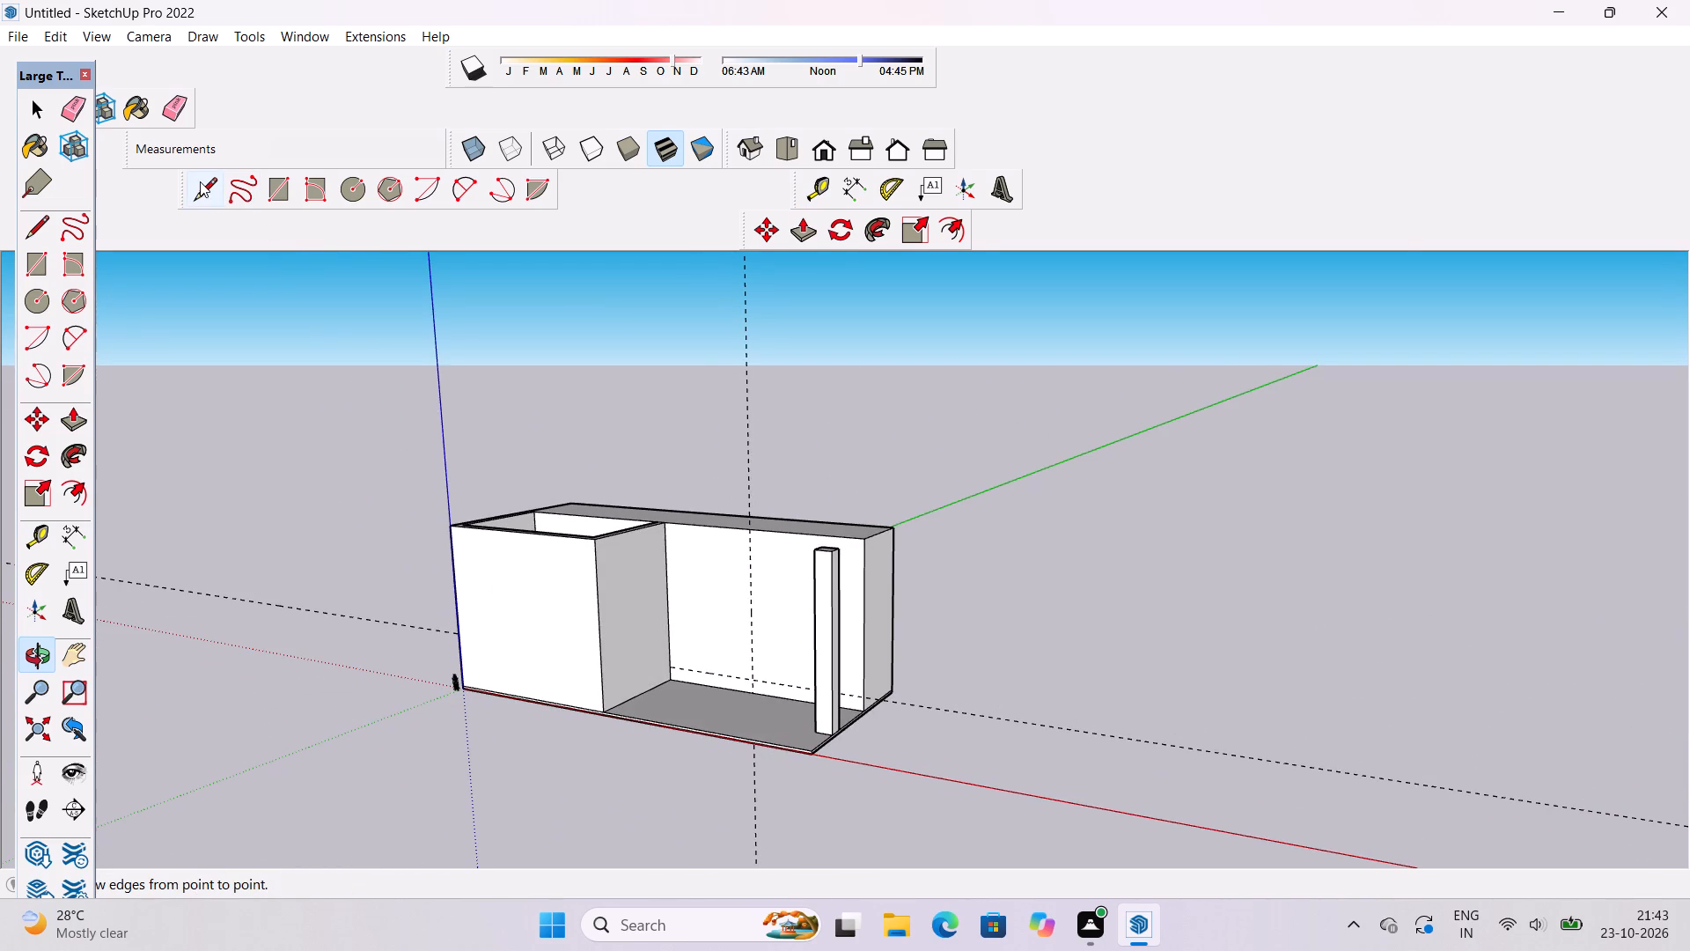
left_click(199, 181)
scroll(759, 589, "up", 6)
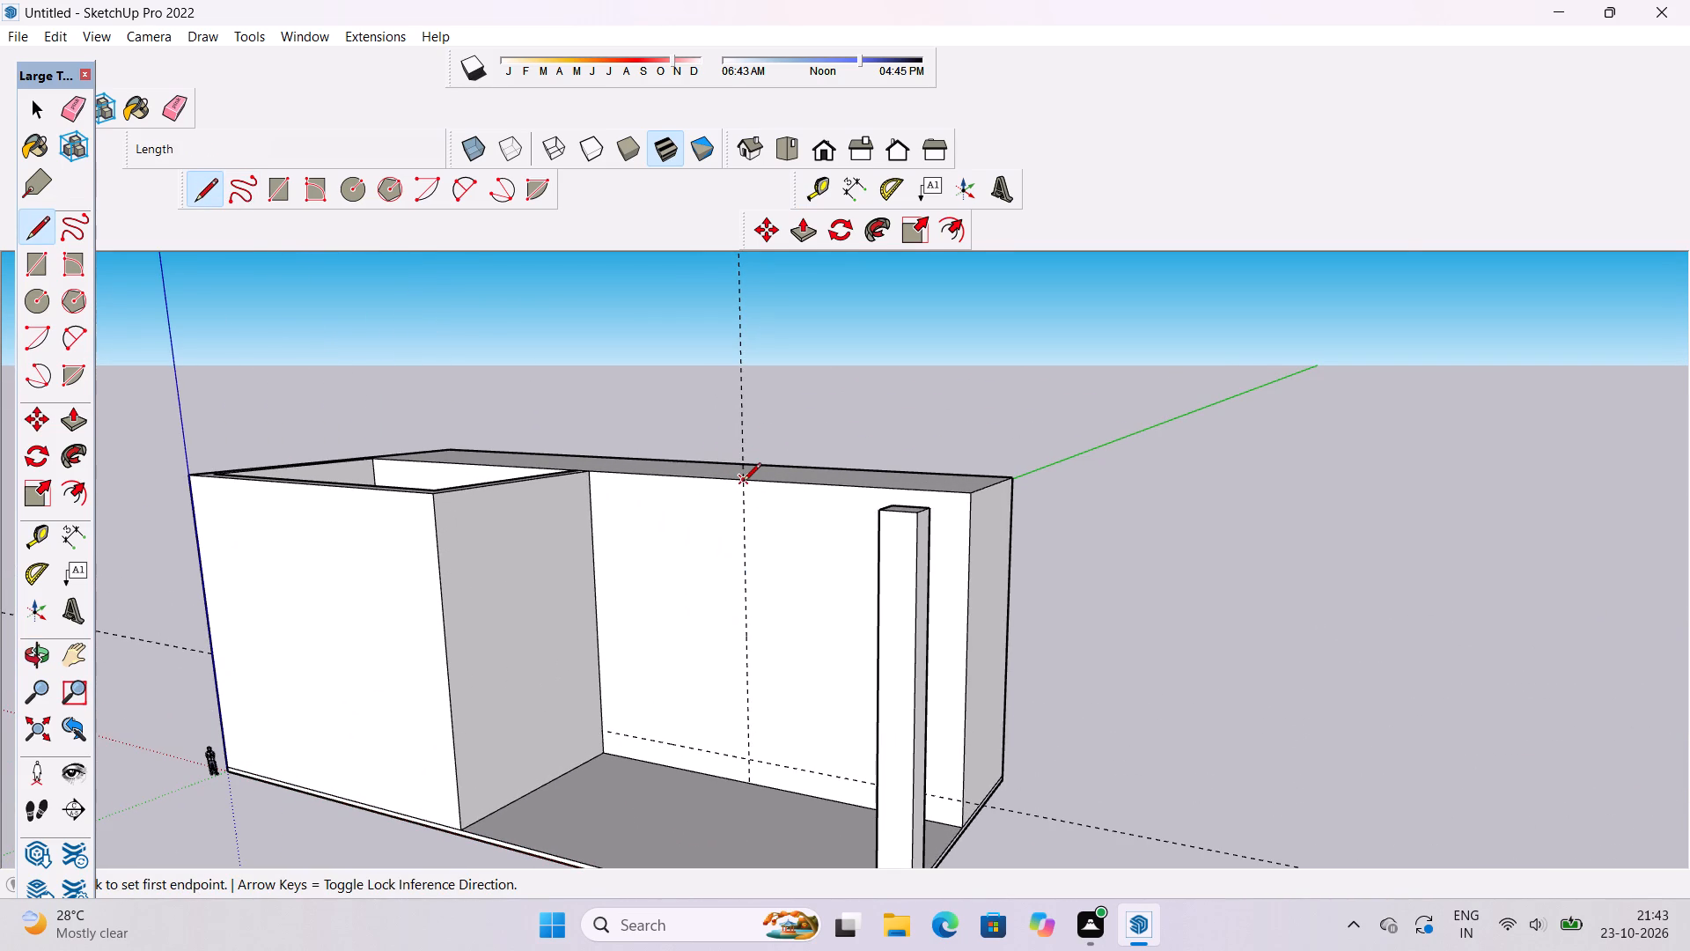
left_click(743, 483)
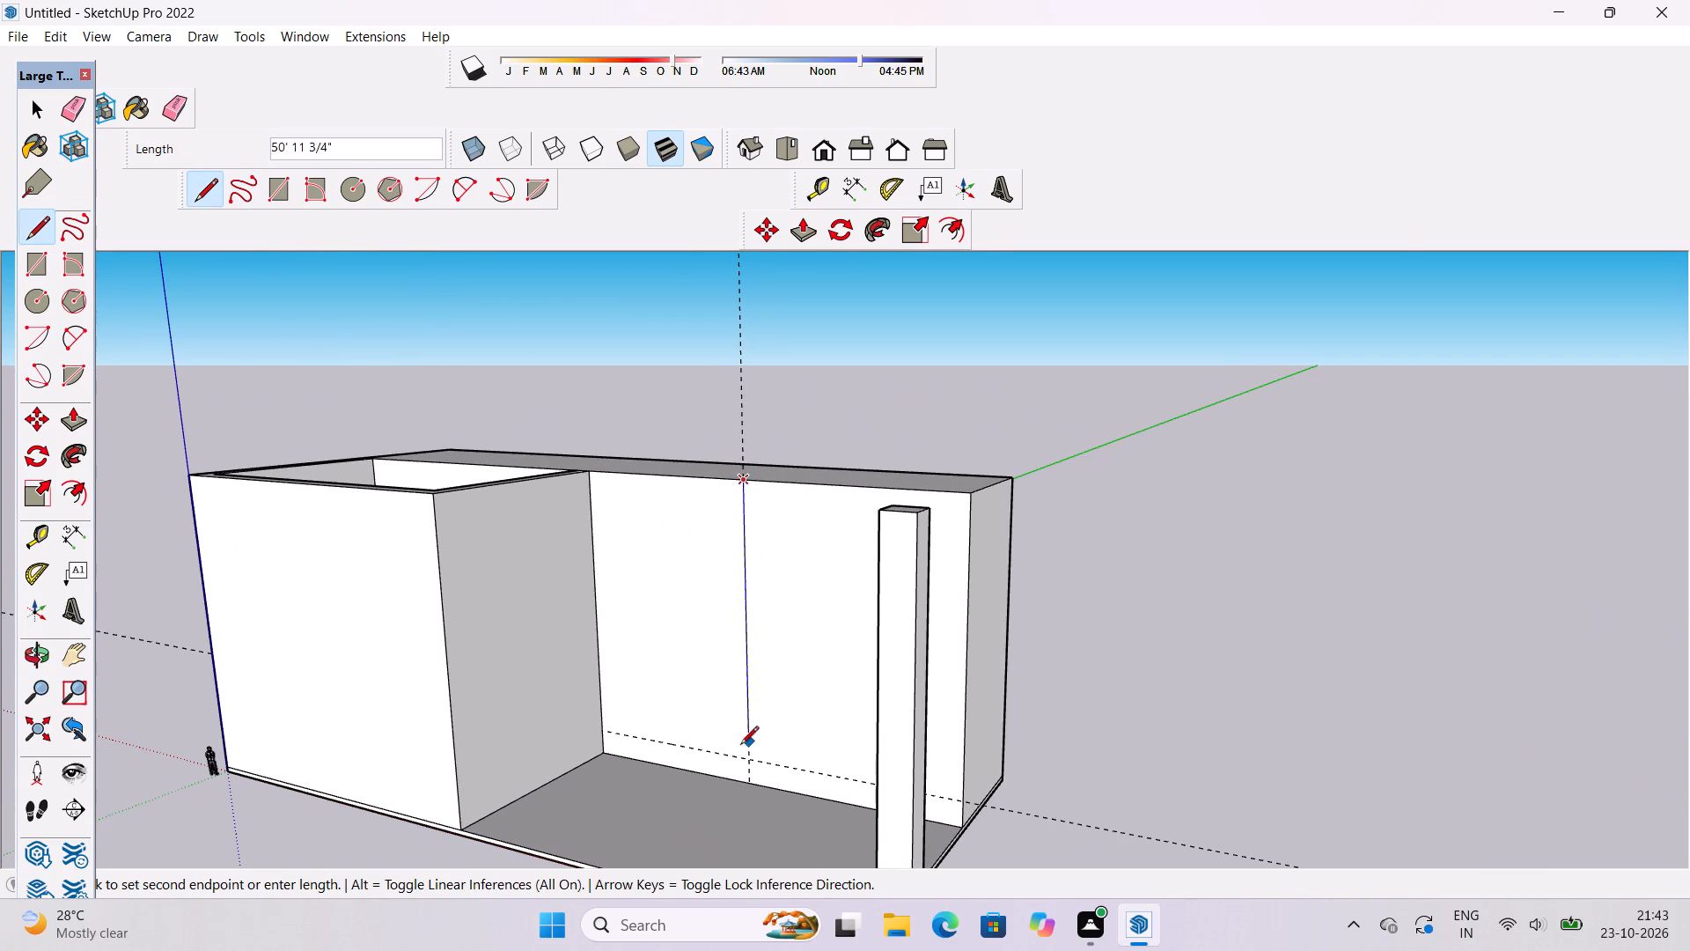
left_click(749, 784)
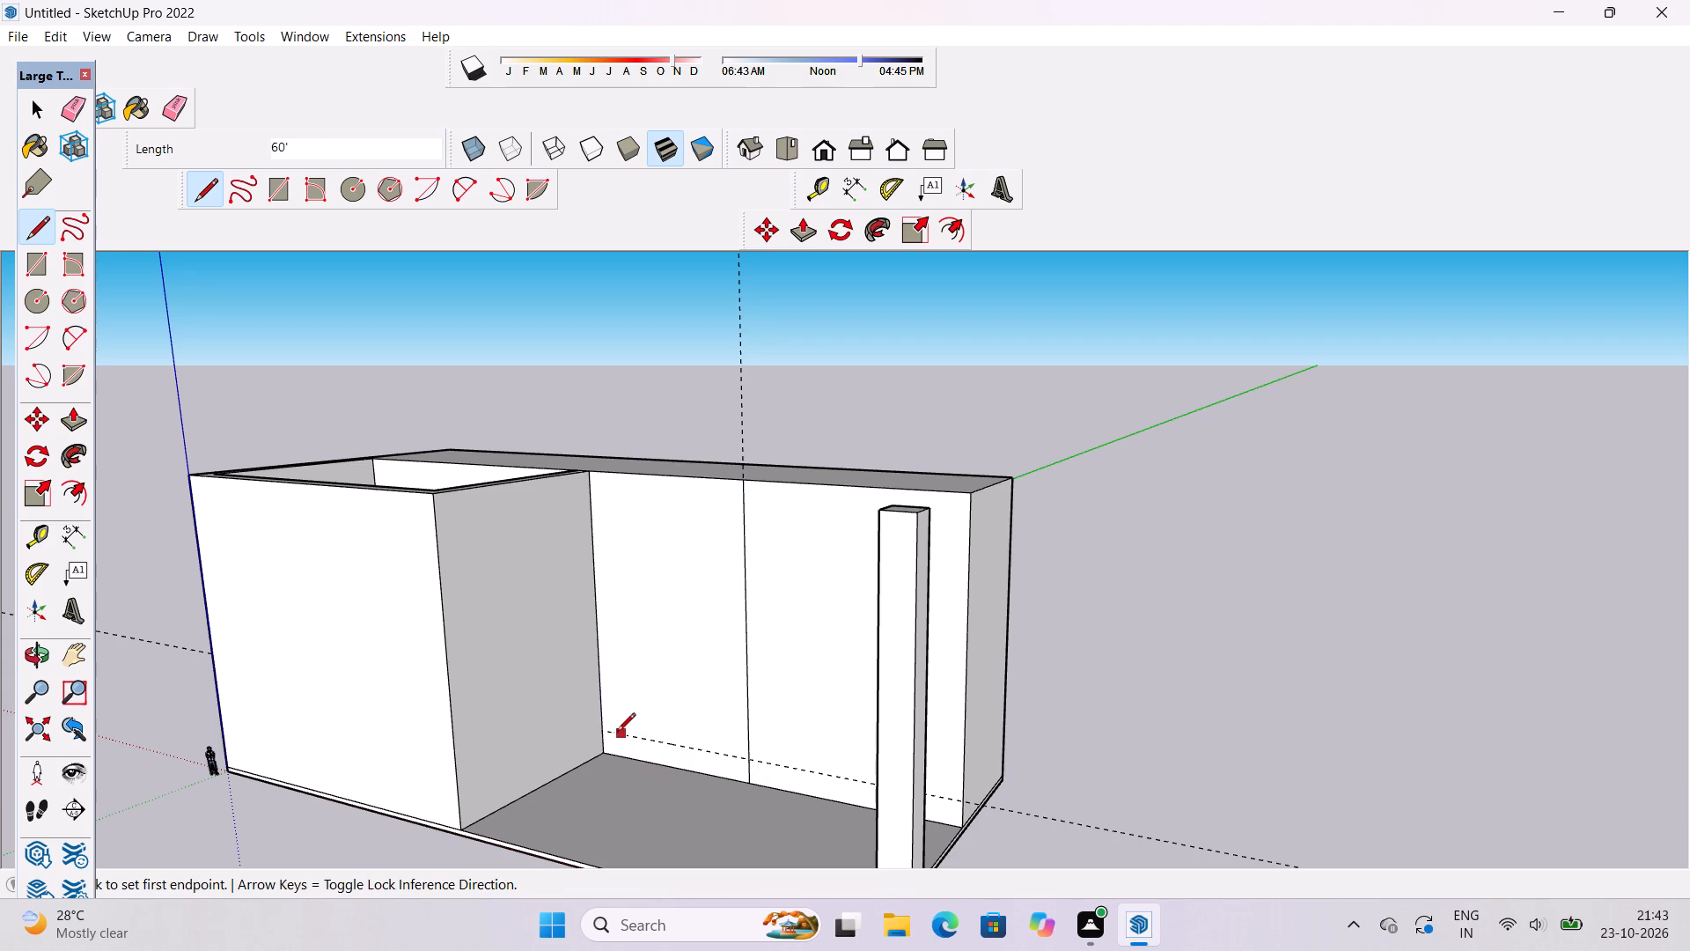
left_click(606, 731)
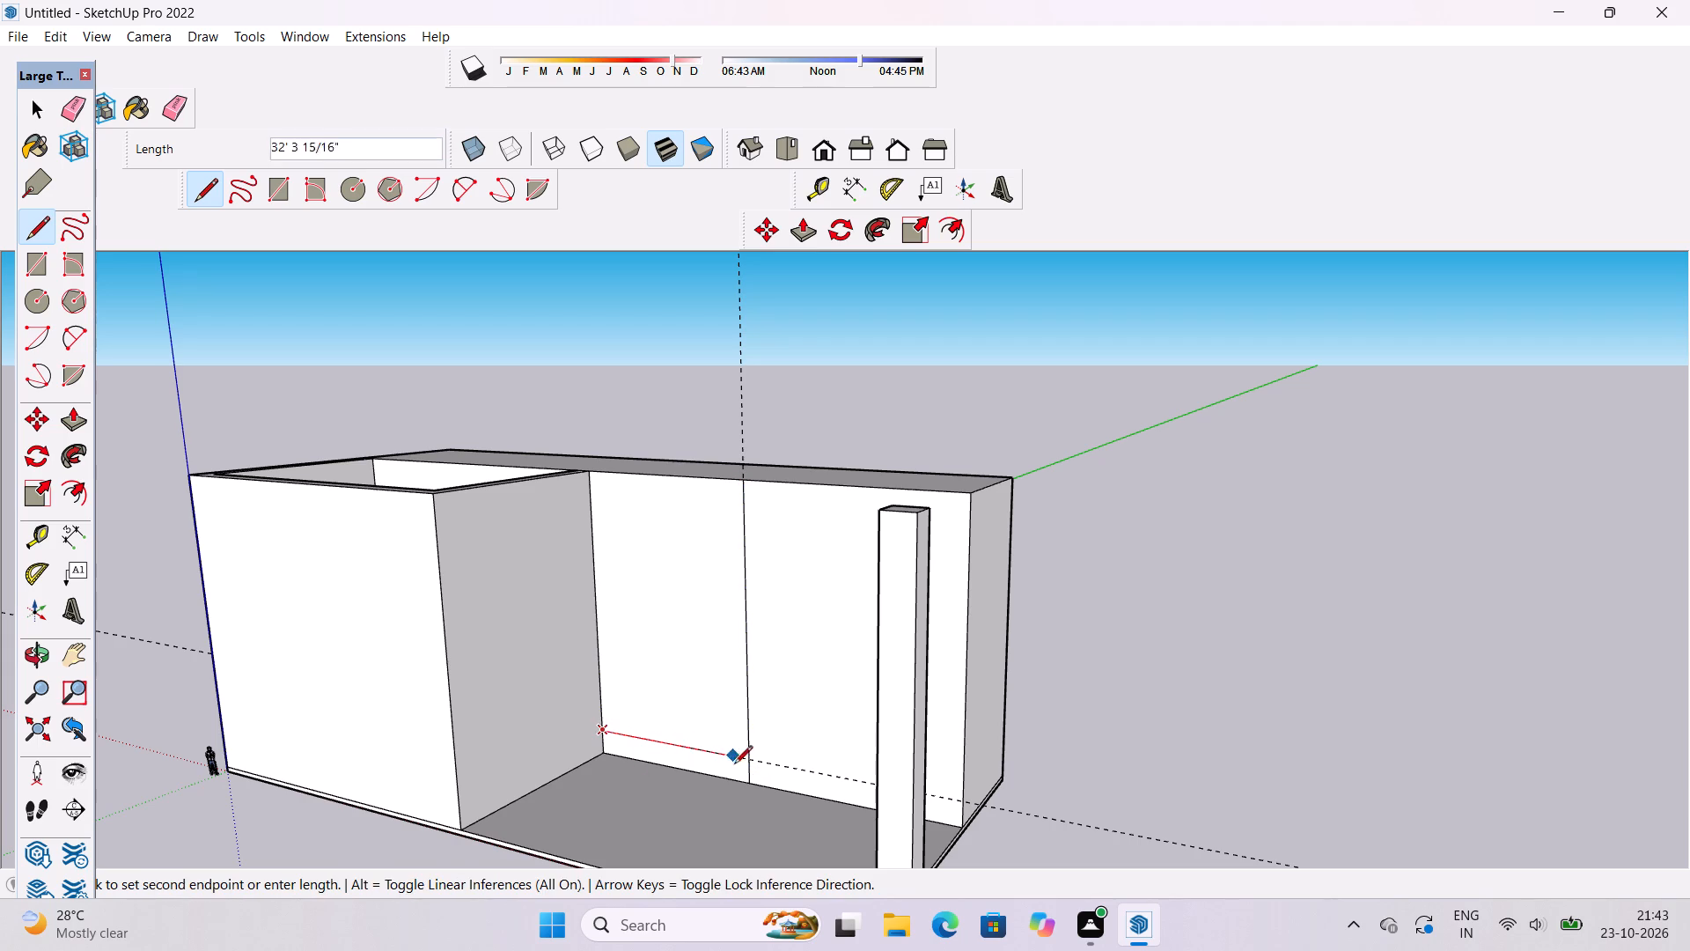
left_click(749, 760)
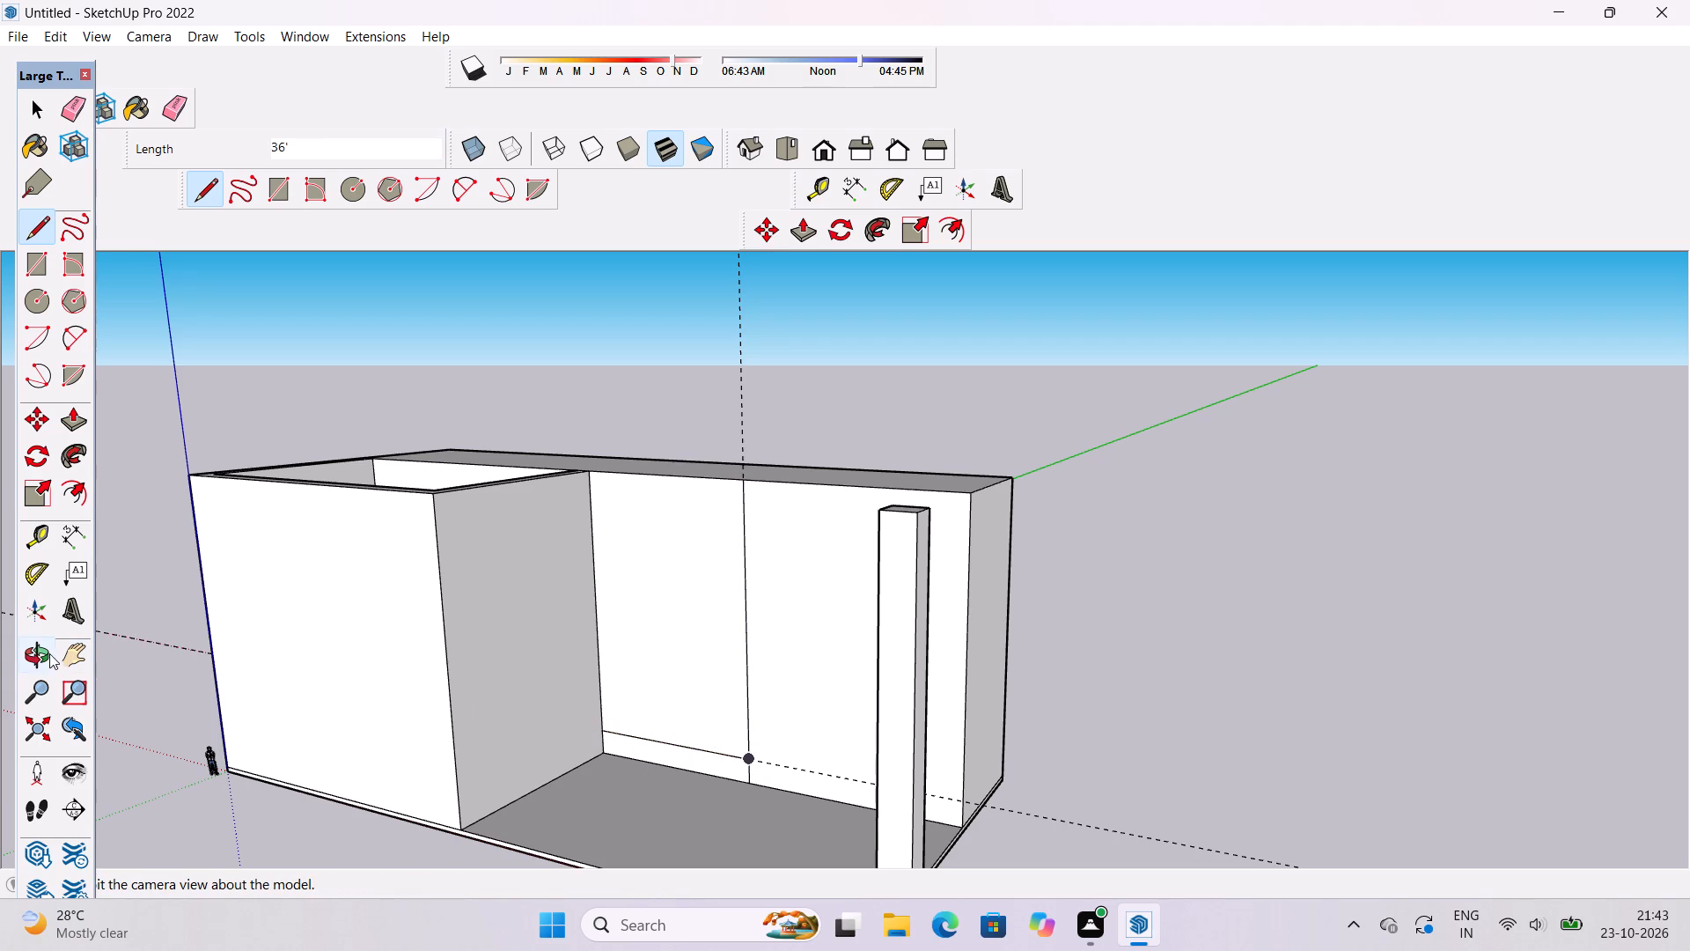
Examine the newly drawn lines on the tall block's front face from different angles.
left_click(20, 648)
scroll(269, 622, "down", 11)
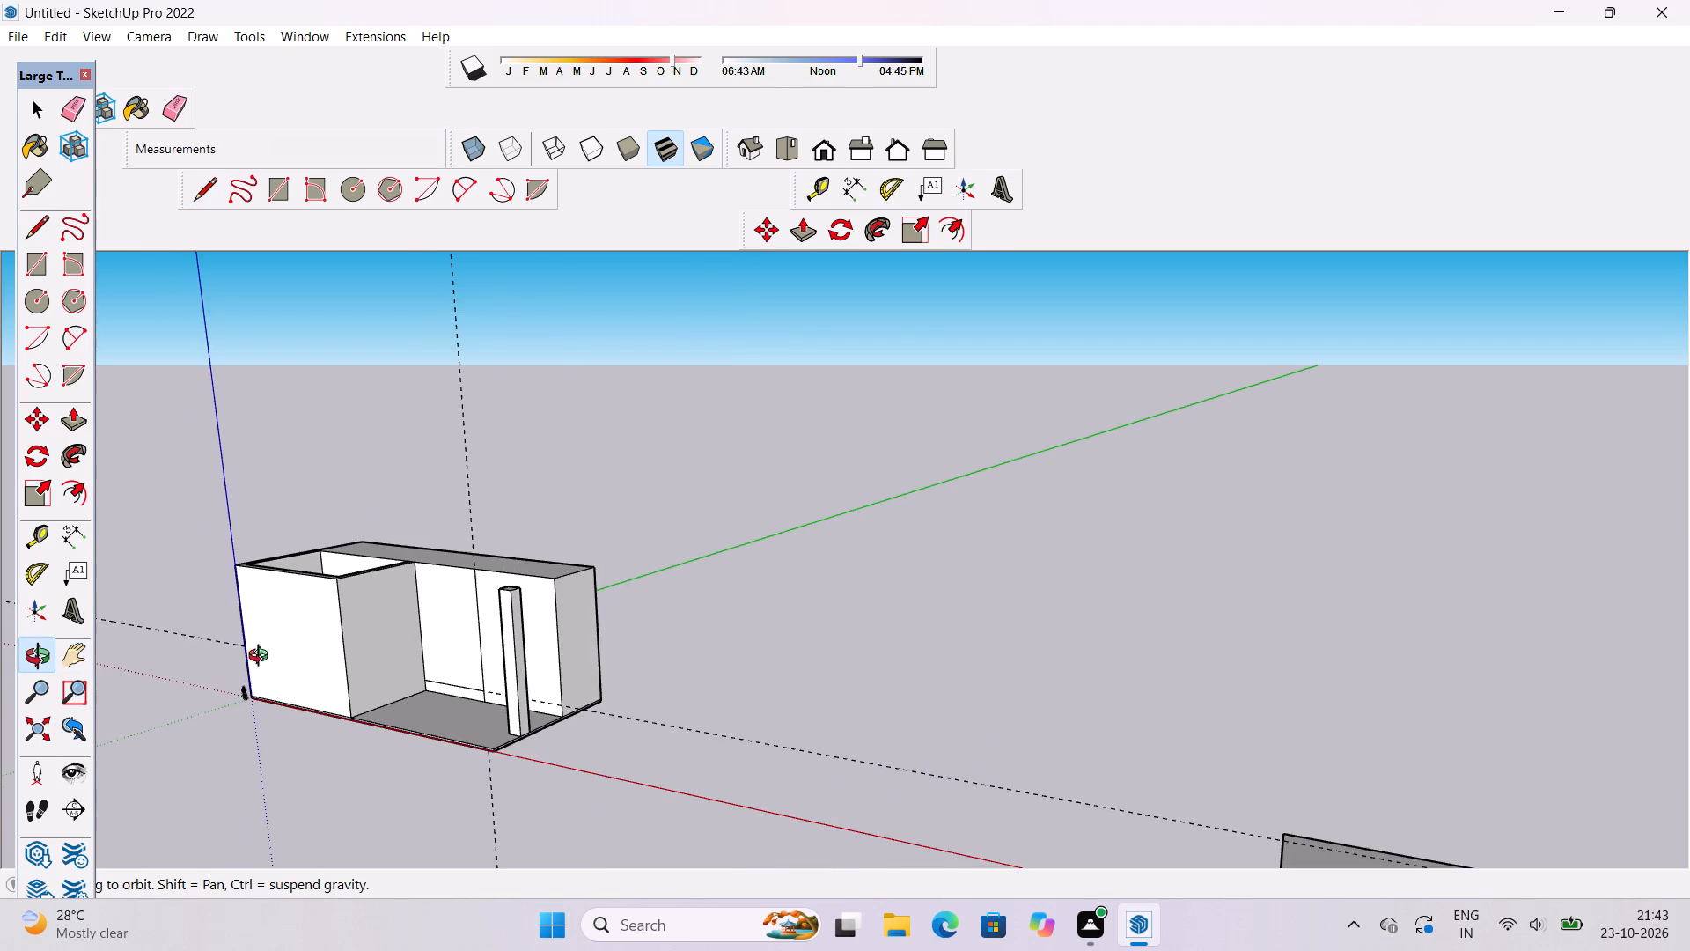
left_click_drag(273, 658, 430, 643)
scroll(762, 607, "down", 3)
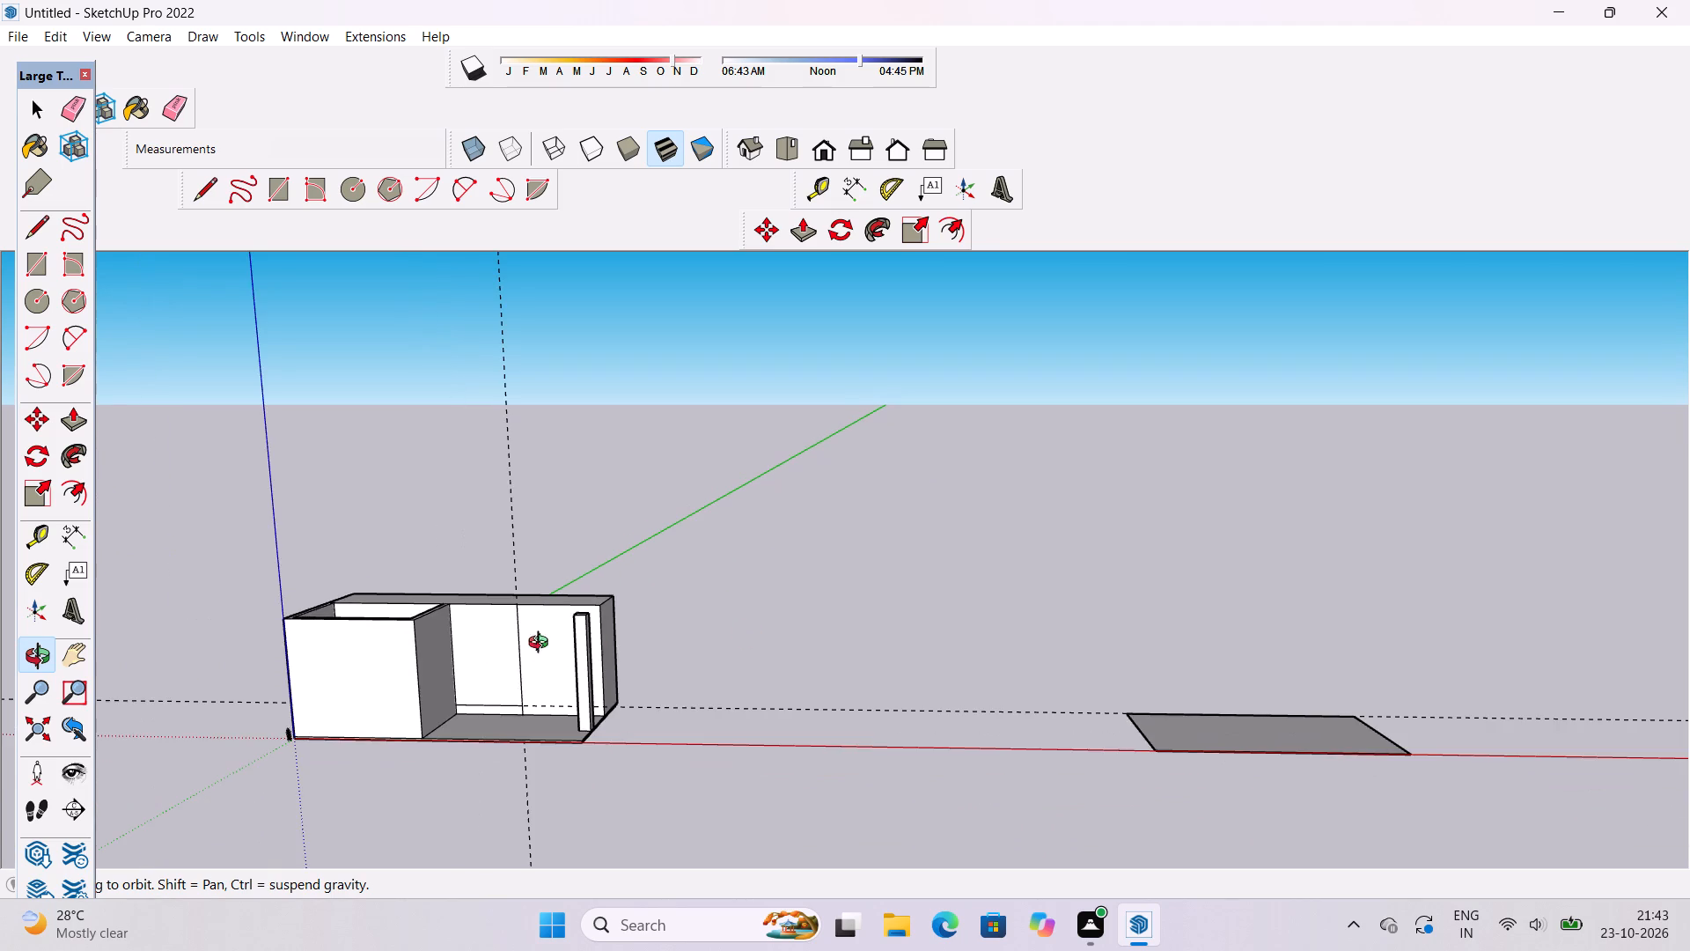
scroll(491, 636, "up", 4)
left_click_drag(491, 628, 558, 627, "shift")
left_click_drag(559, 628, 561, 632, "shift")
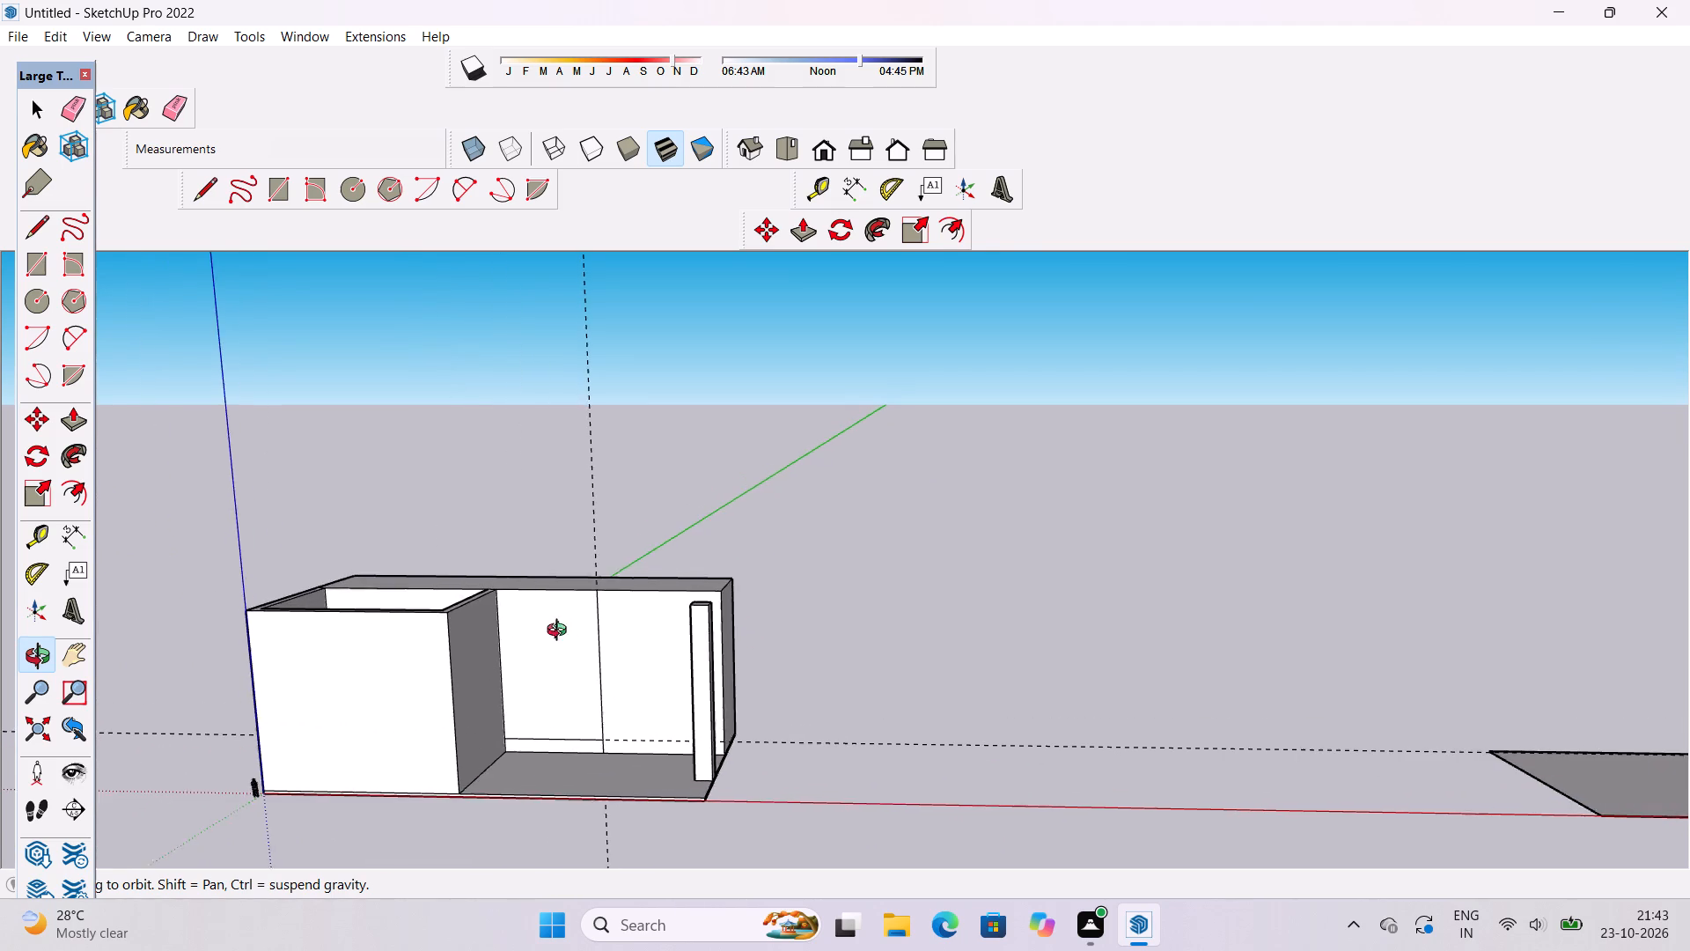
Examine the tall block's subdivided front face, the enclosure wall and the column from different angles.
left_click_drag(561, 632, 585, 660, "shift")
scroll(573, 698, "up", 4)
left_click_drag(569, 685, 633, 698, "shift")
left_click_drag(612, 726, 687, 670)
scroll(551, 731, "up", 4)
left_click_drag(553, 715, 628, 618, "shift")
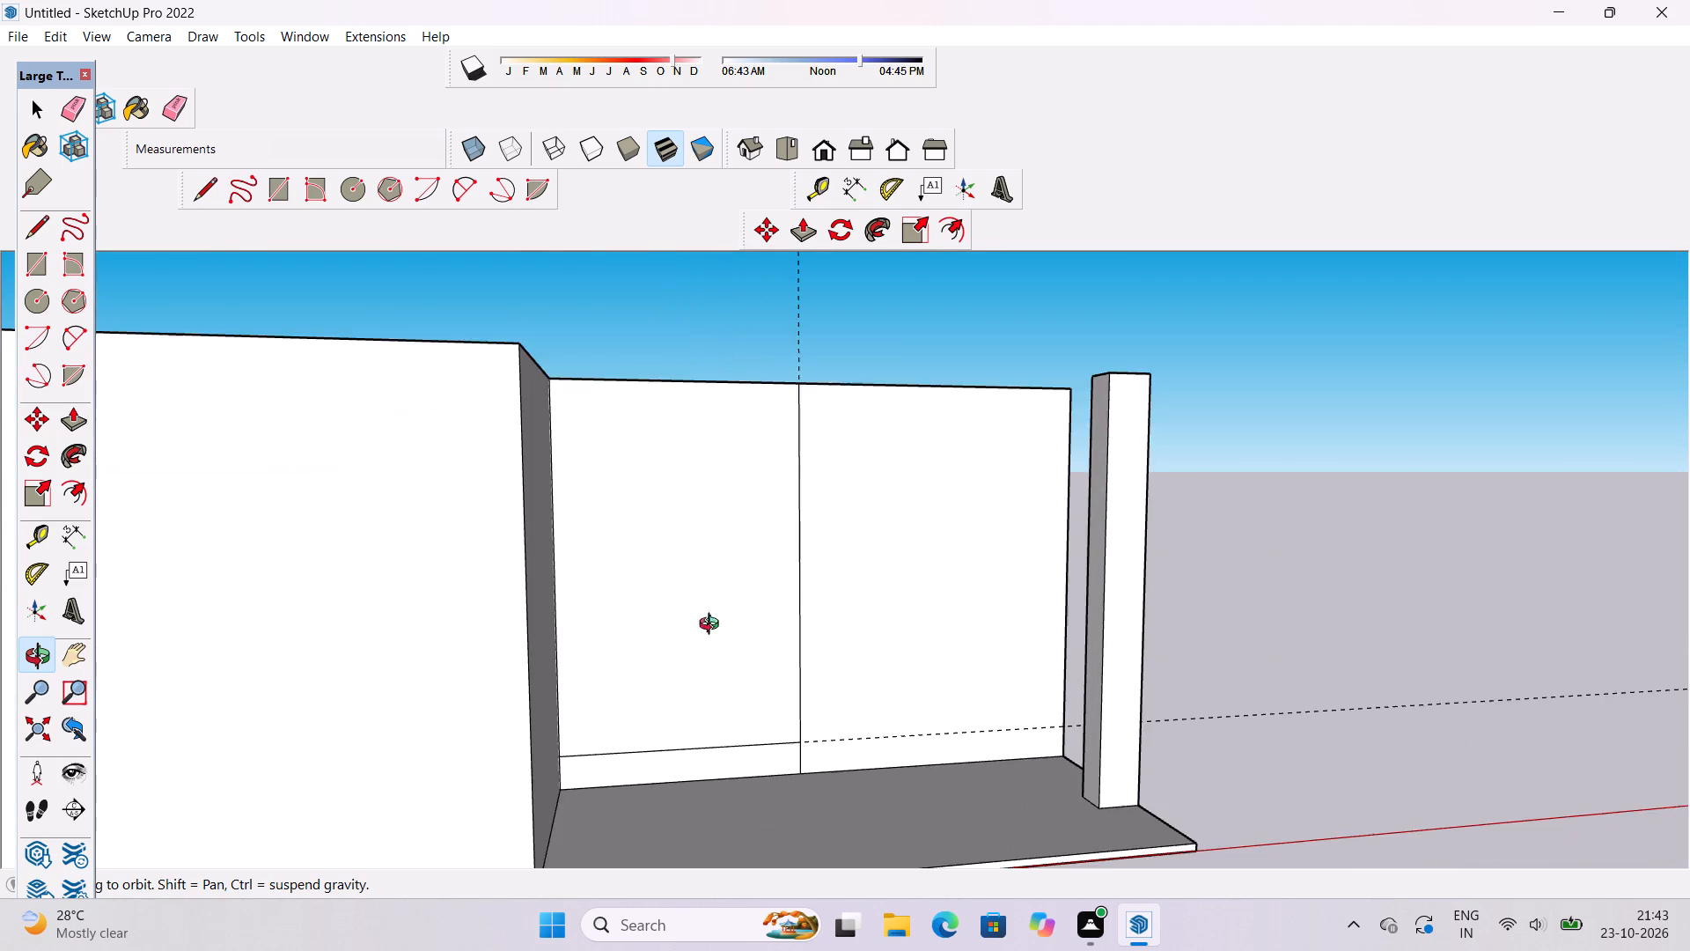
left_click_drag(713, 626, 562, 672)
scroll(562, 663, "down", 4)
left_click_drag(562, 656, 554, 689, "shift")
left_click_drag(561, 678, 631, 613)
left_click_drag(636, 666, 654, 628, "shift")
left_click_drag(654, 628, 676, 636)
left_click_drag(681, 631, 679, 648, "shift")
left_click_drag(679, 648, 632, 677, "shift")
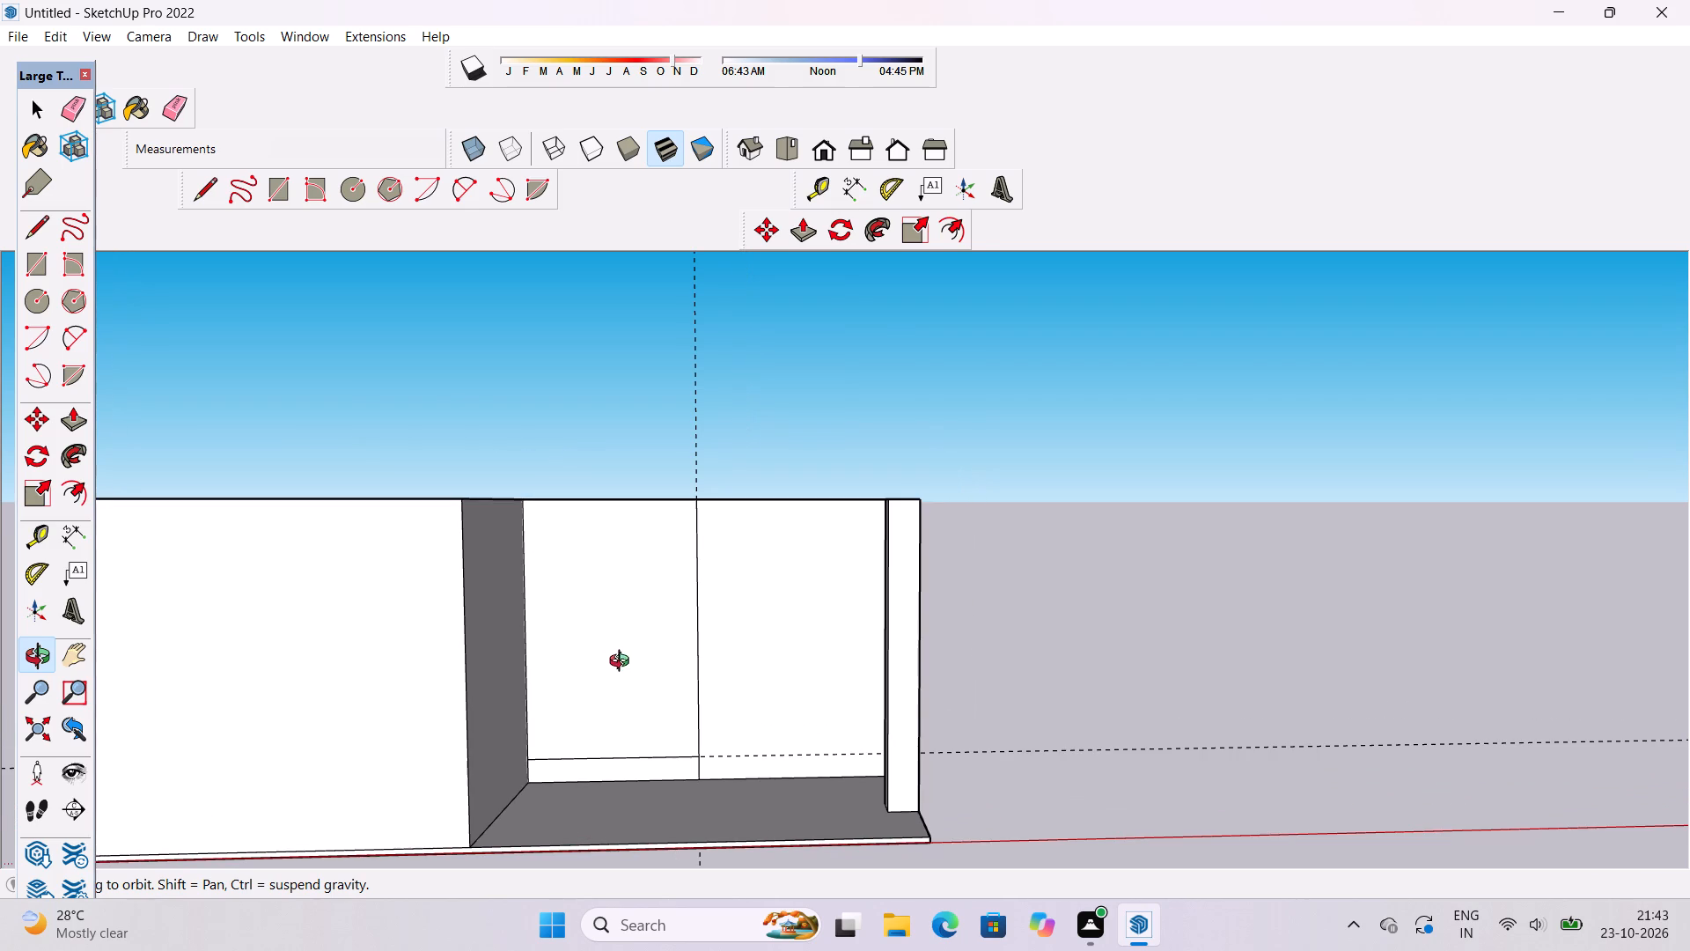
Place a vertical guide line on the tall block's front face, 7' from the edge where the enclosure wall meets it.
key("t")
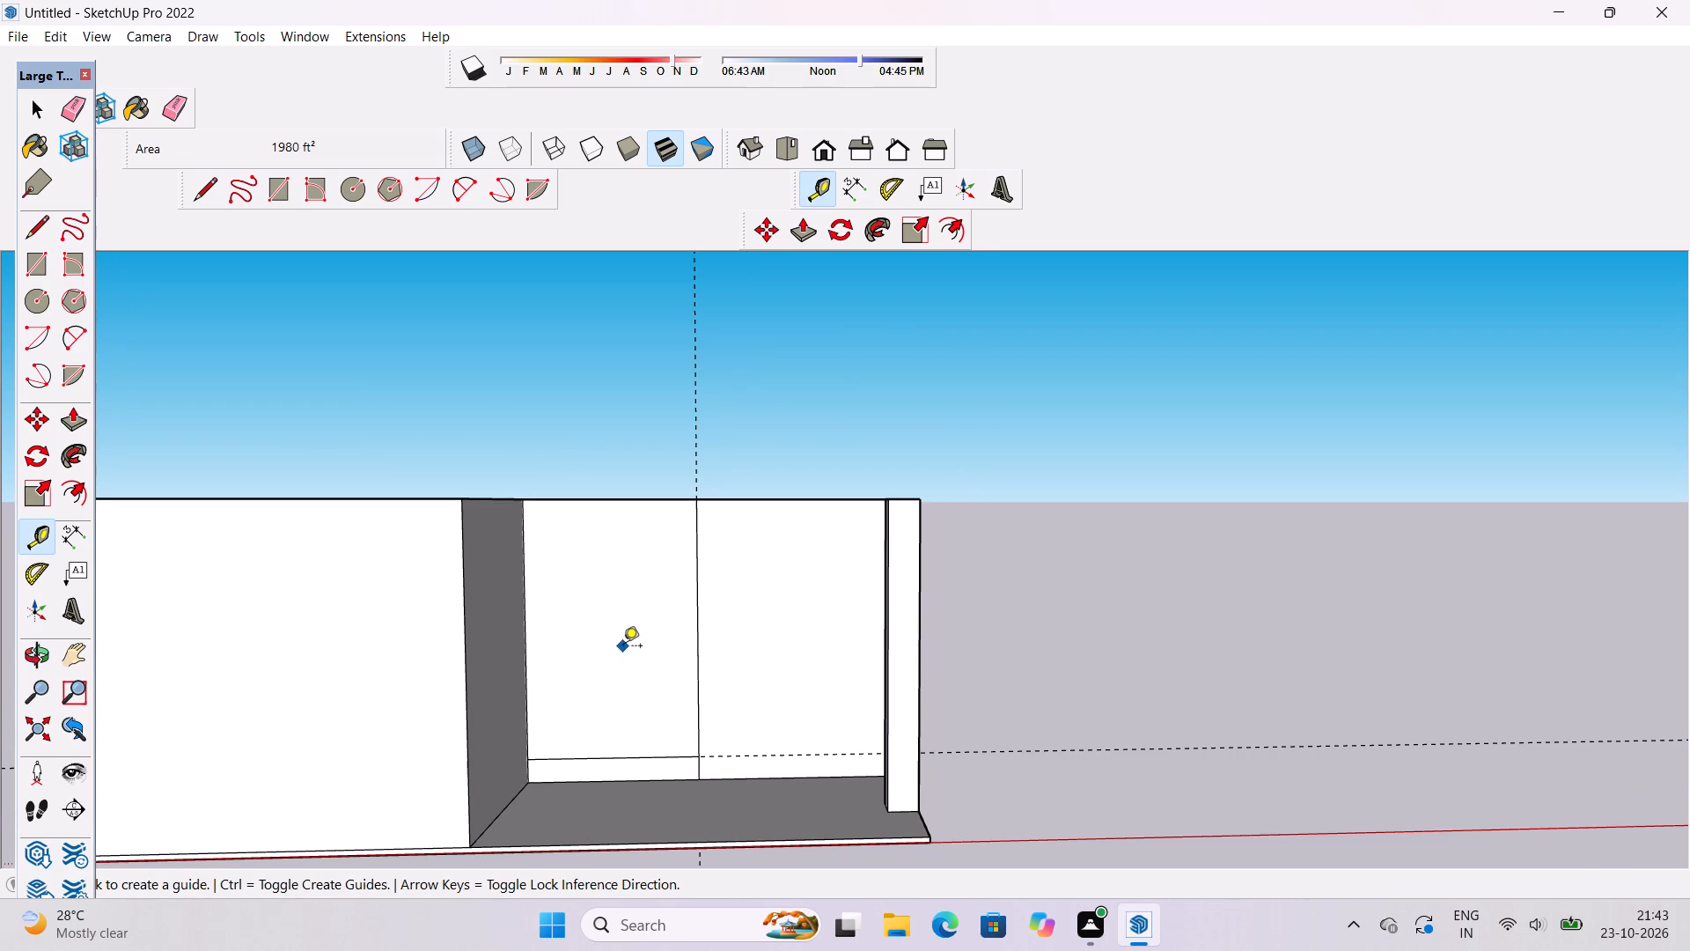
scroll(625, 608, "down", 1)
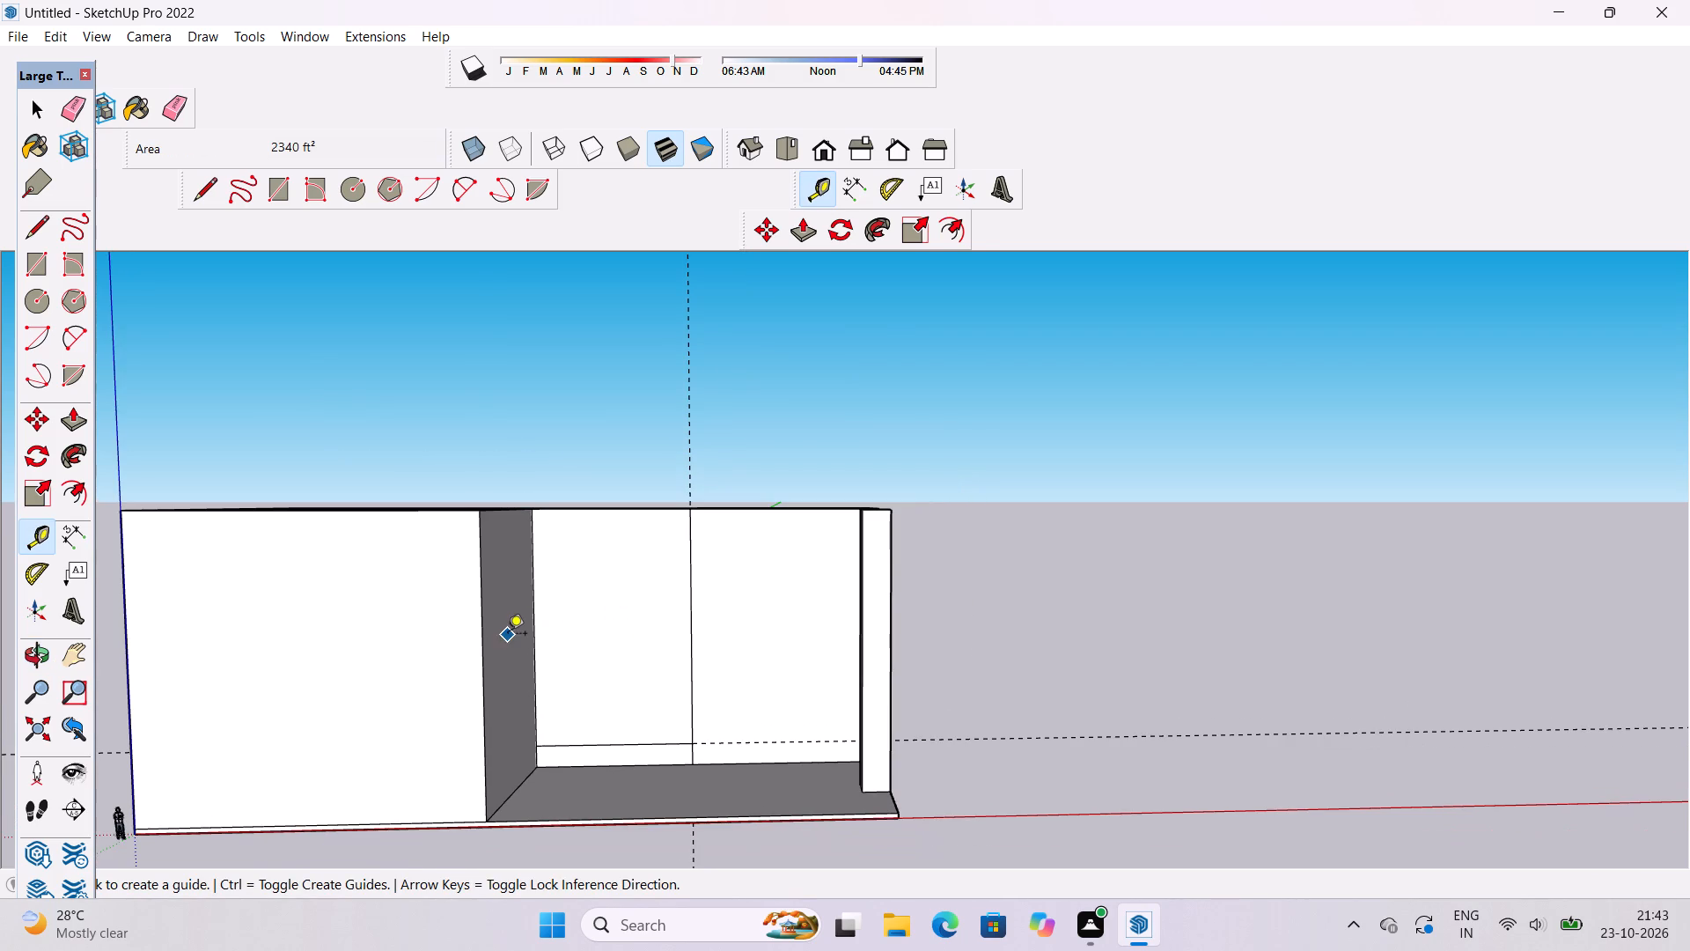
scroll(508, 635, "up", 13)
scroll(578, 639, "up", 3)
scroll(566, 640, "down", 11)
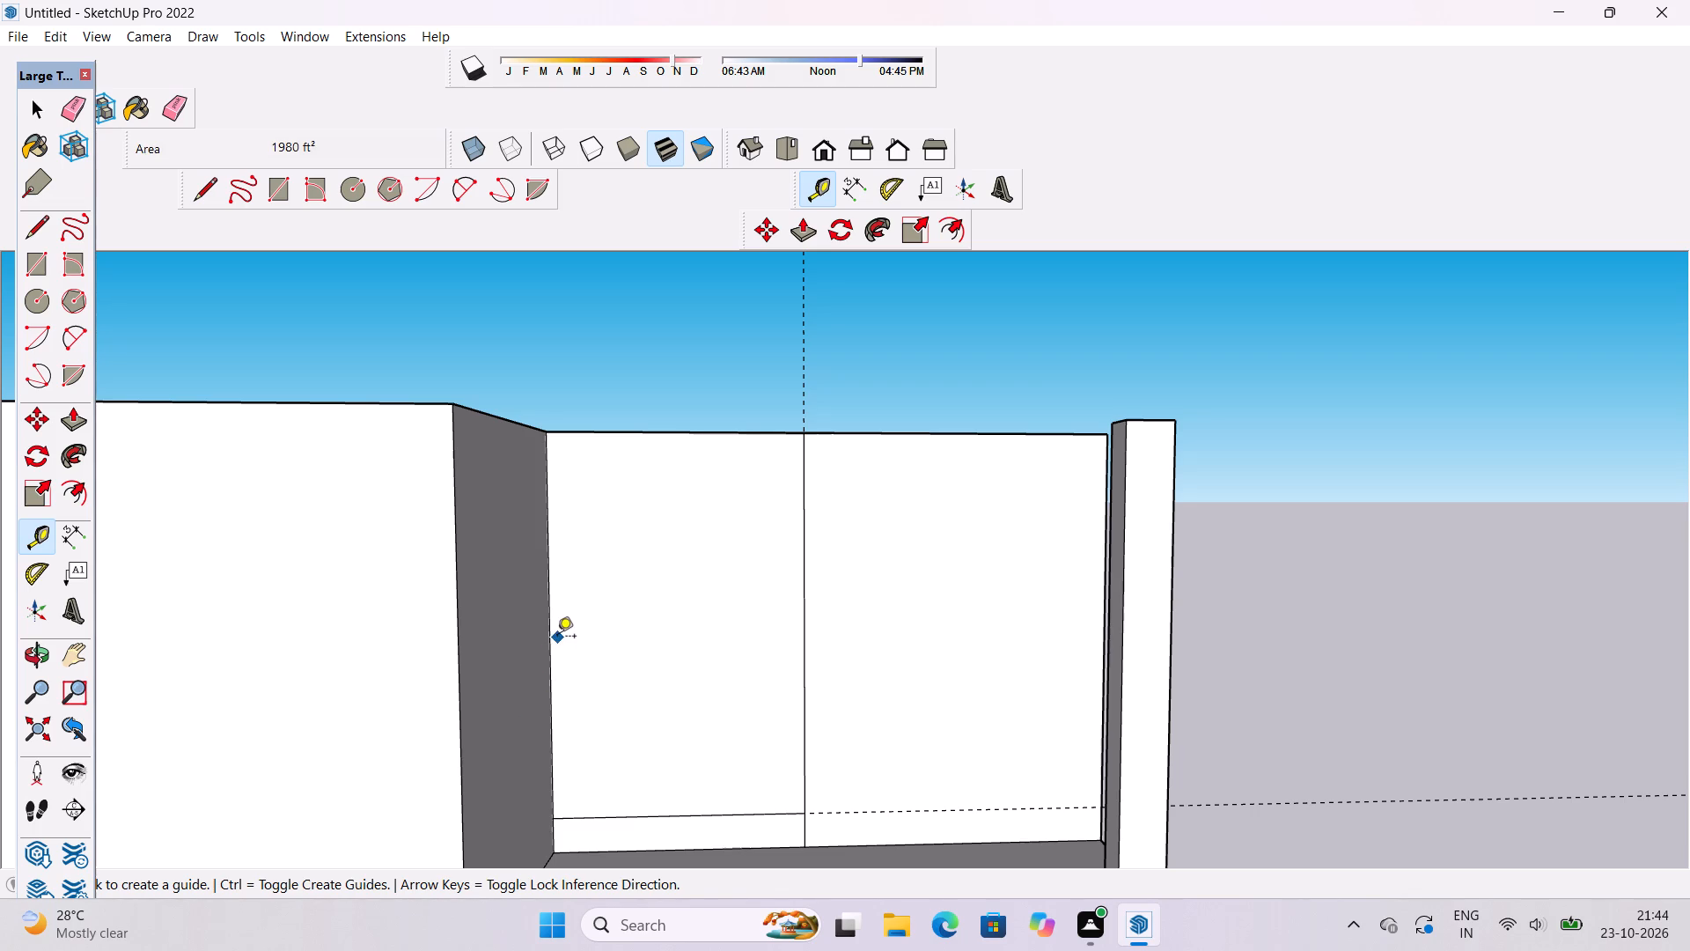
left_click(544, 623)
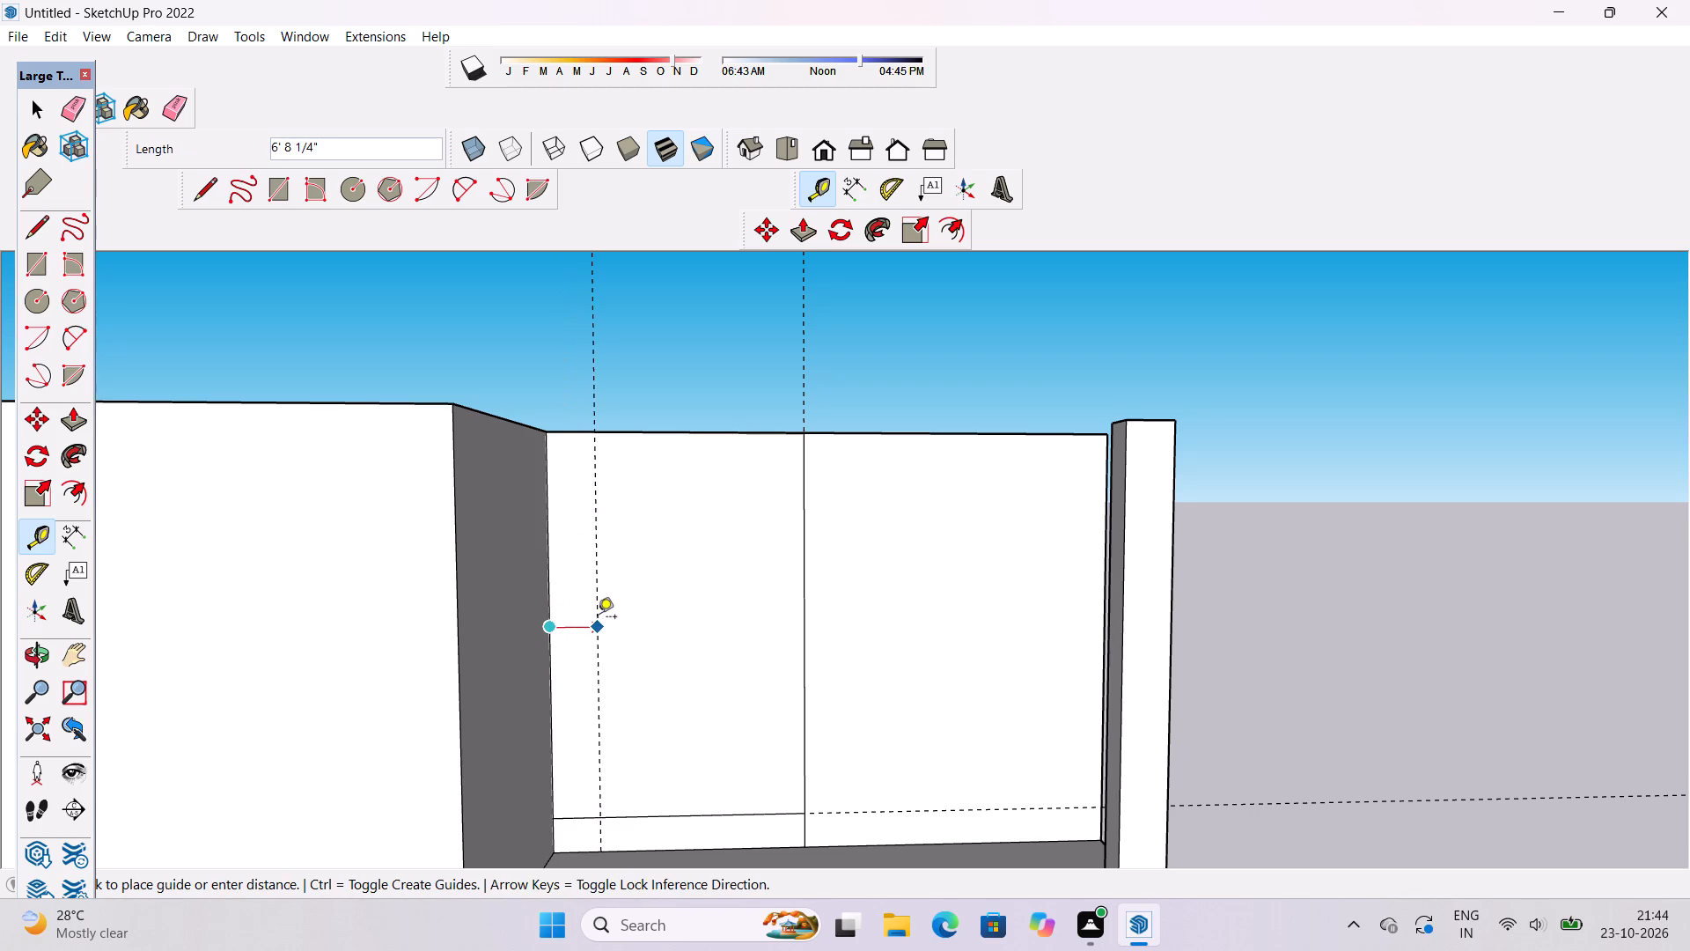
type("7'")
key("Return")
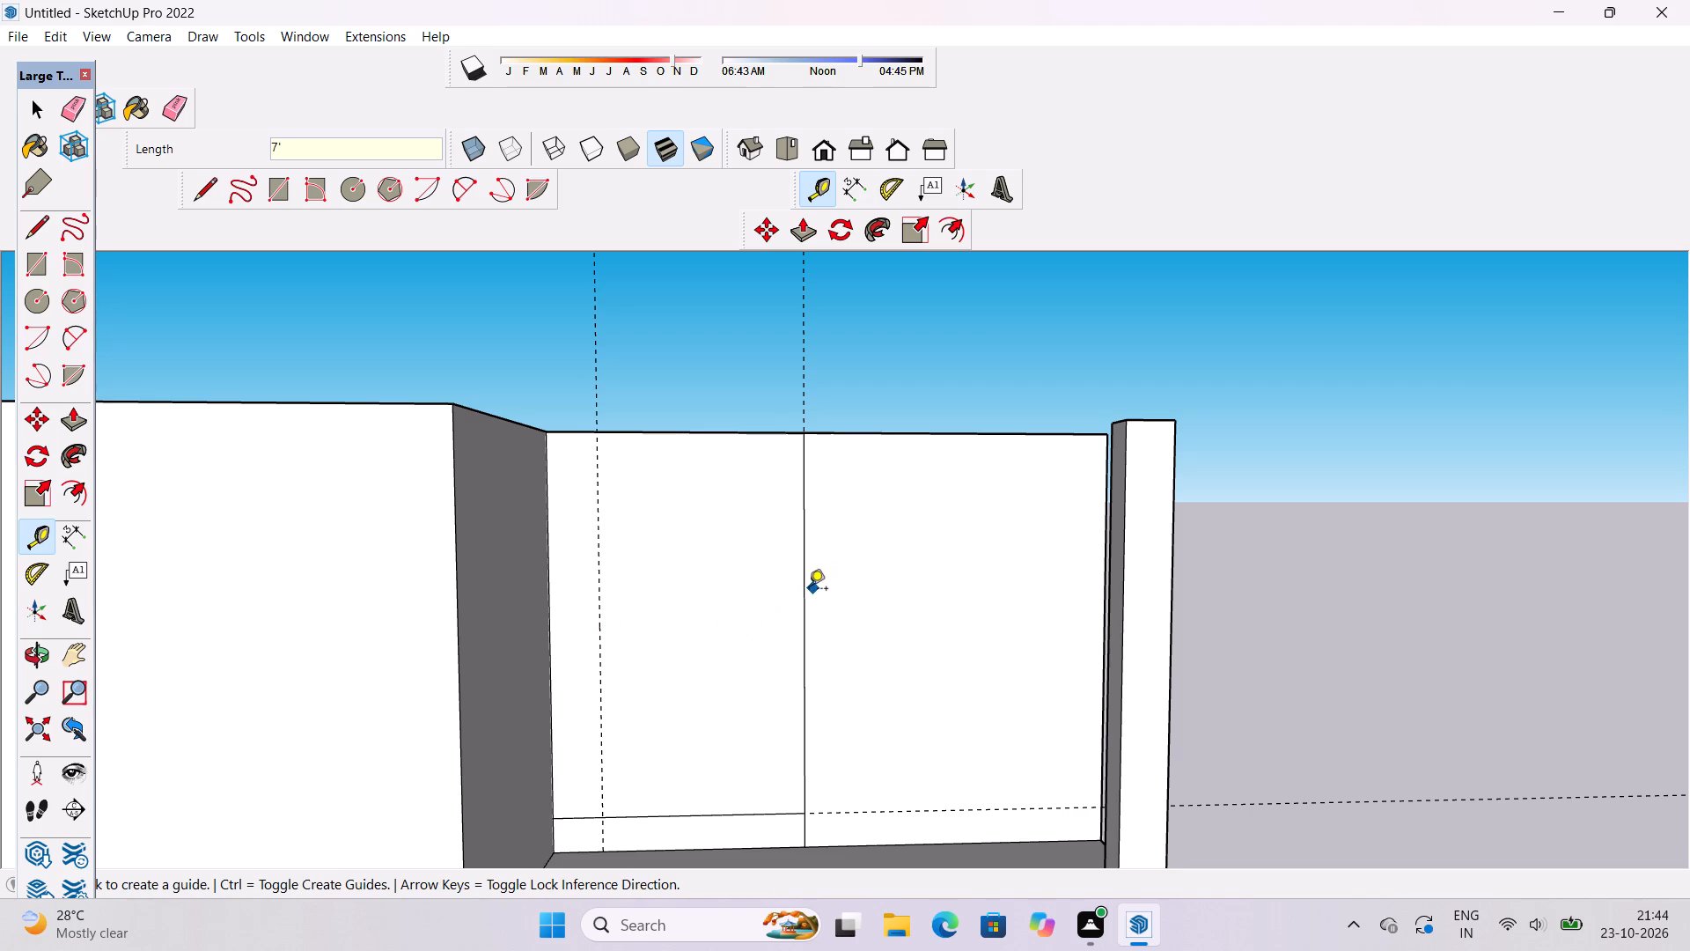
Place a second vertical guide line 20' from the 7' guide, towards the vertical dividing line.
left_click(809, 591)
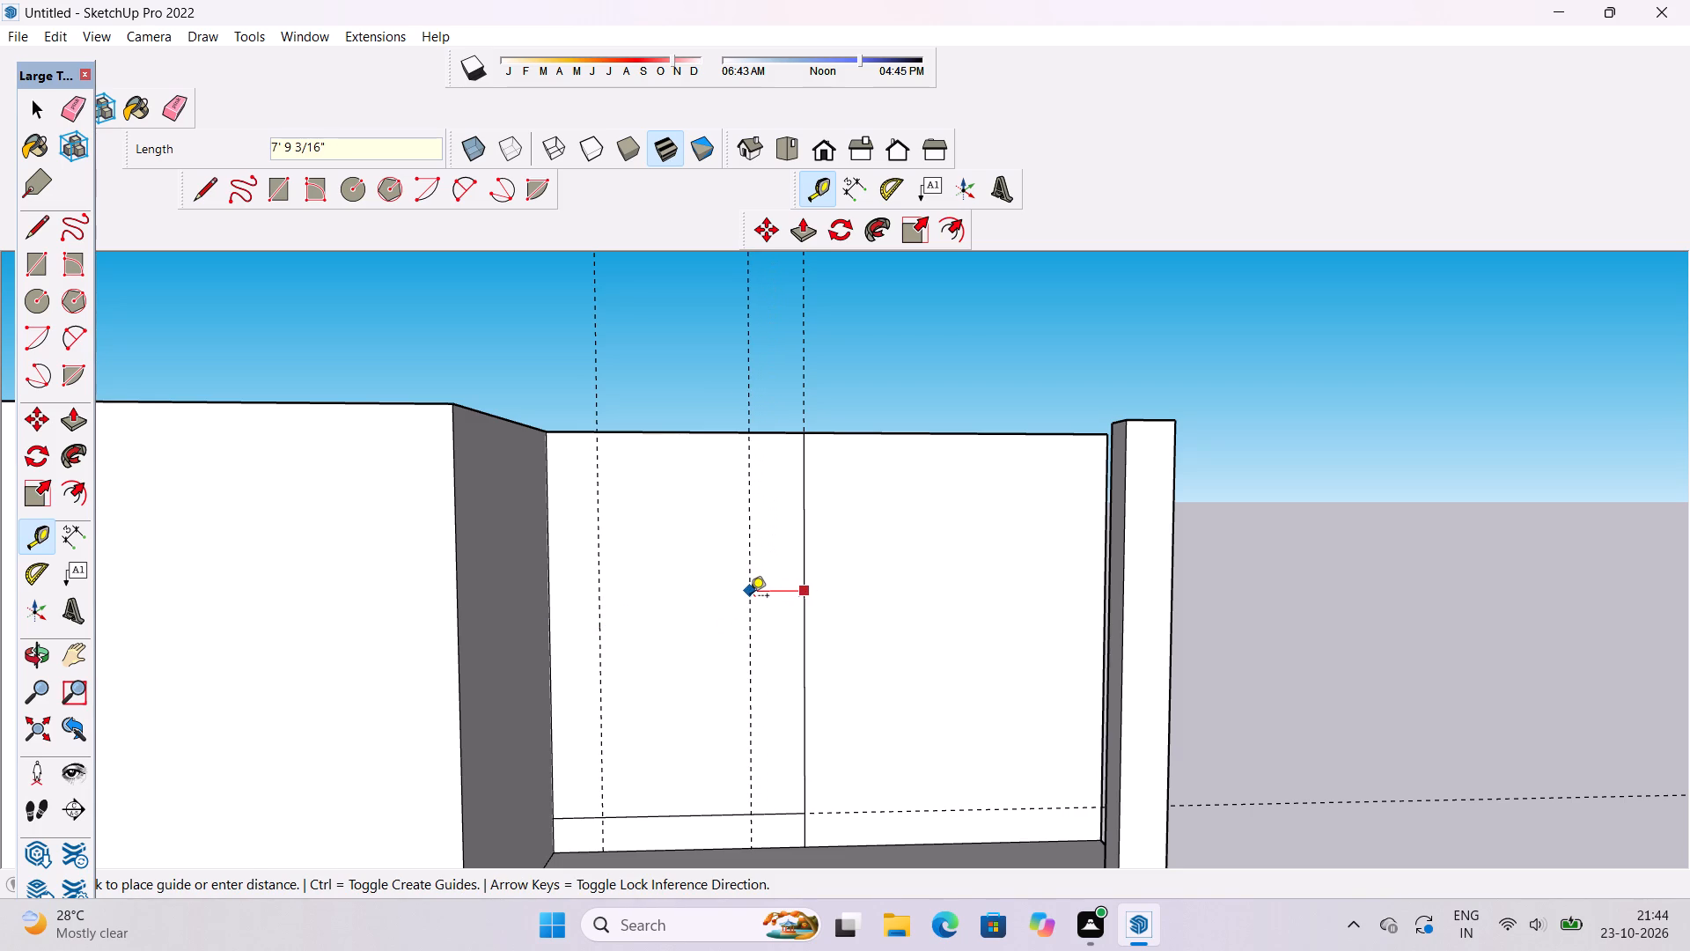
key("space")
type("t")
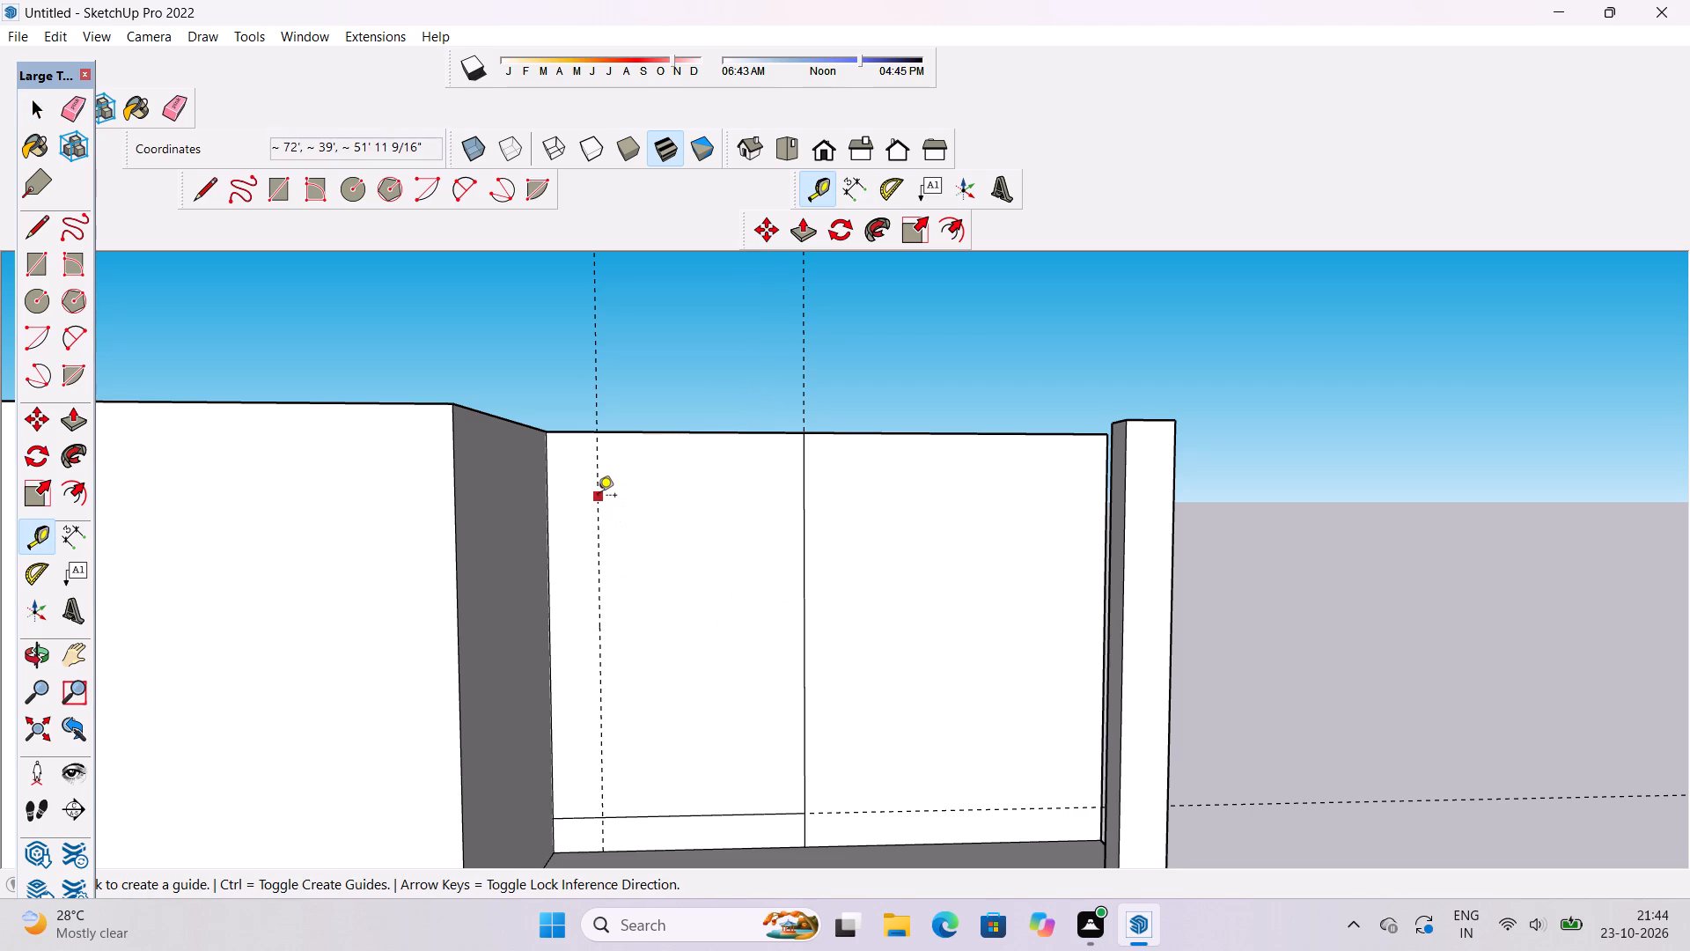
left_click(596, 497)
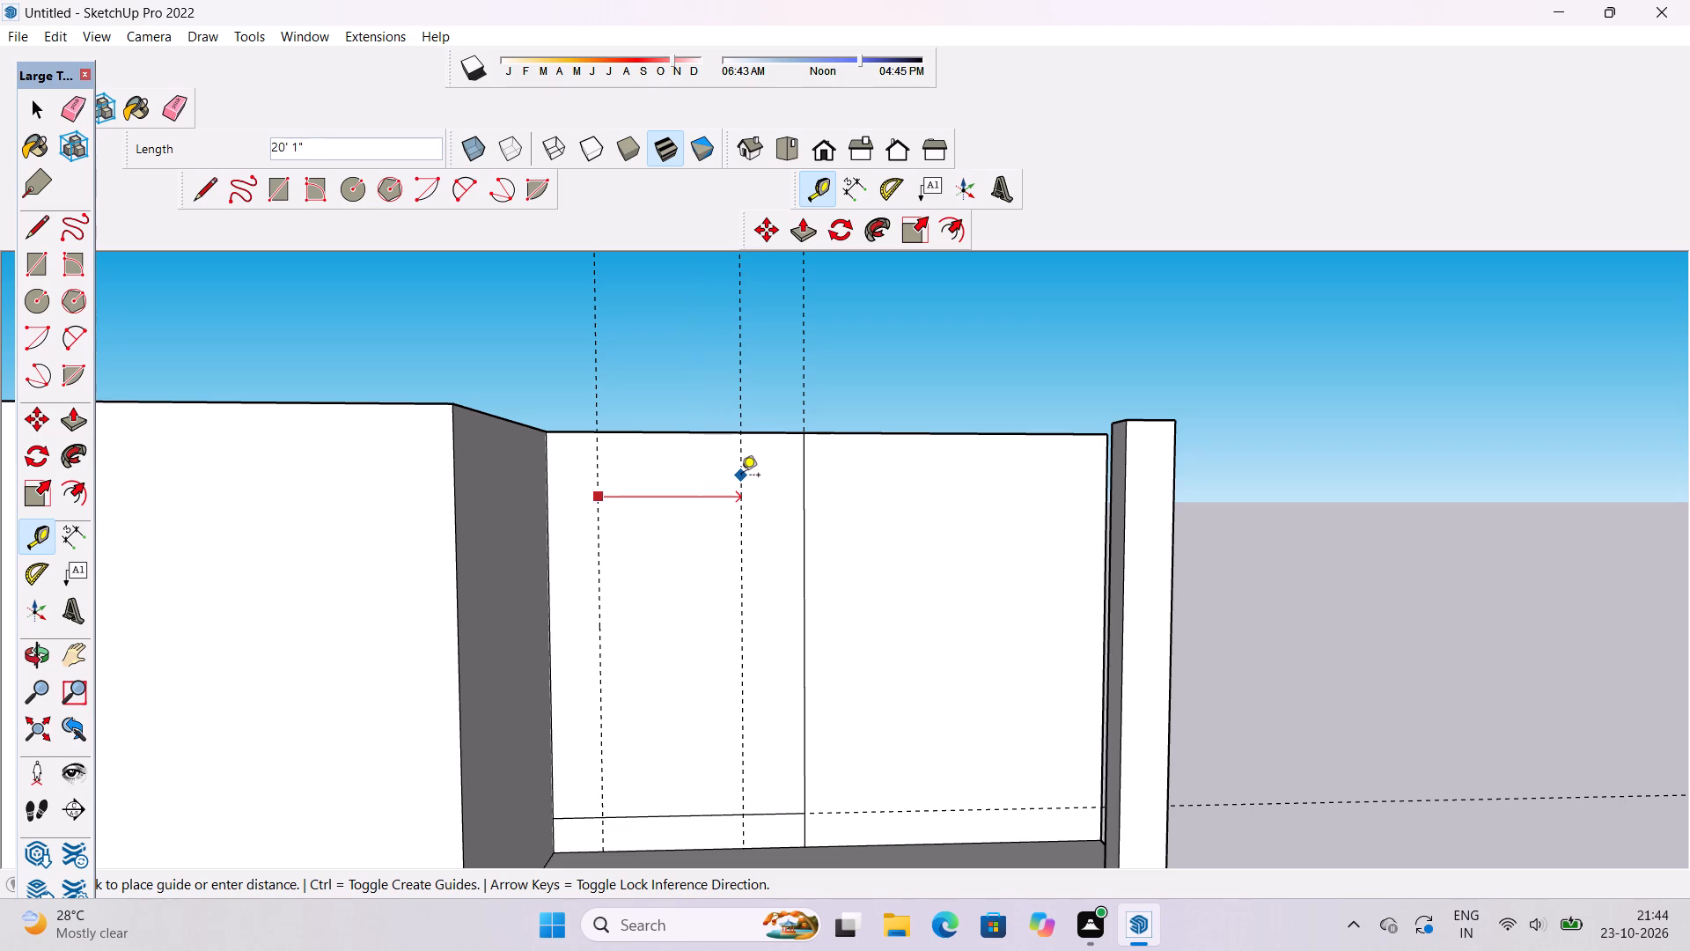
type("20")
key("apostrophe")
key("Return")
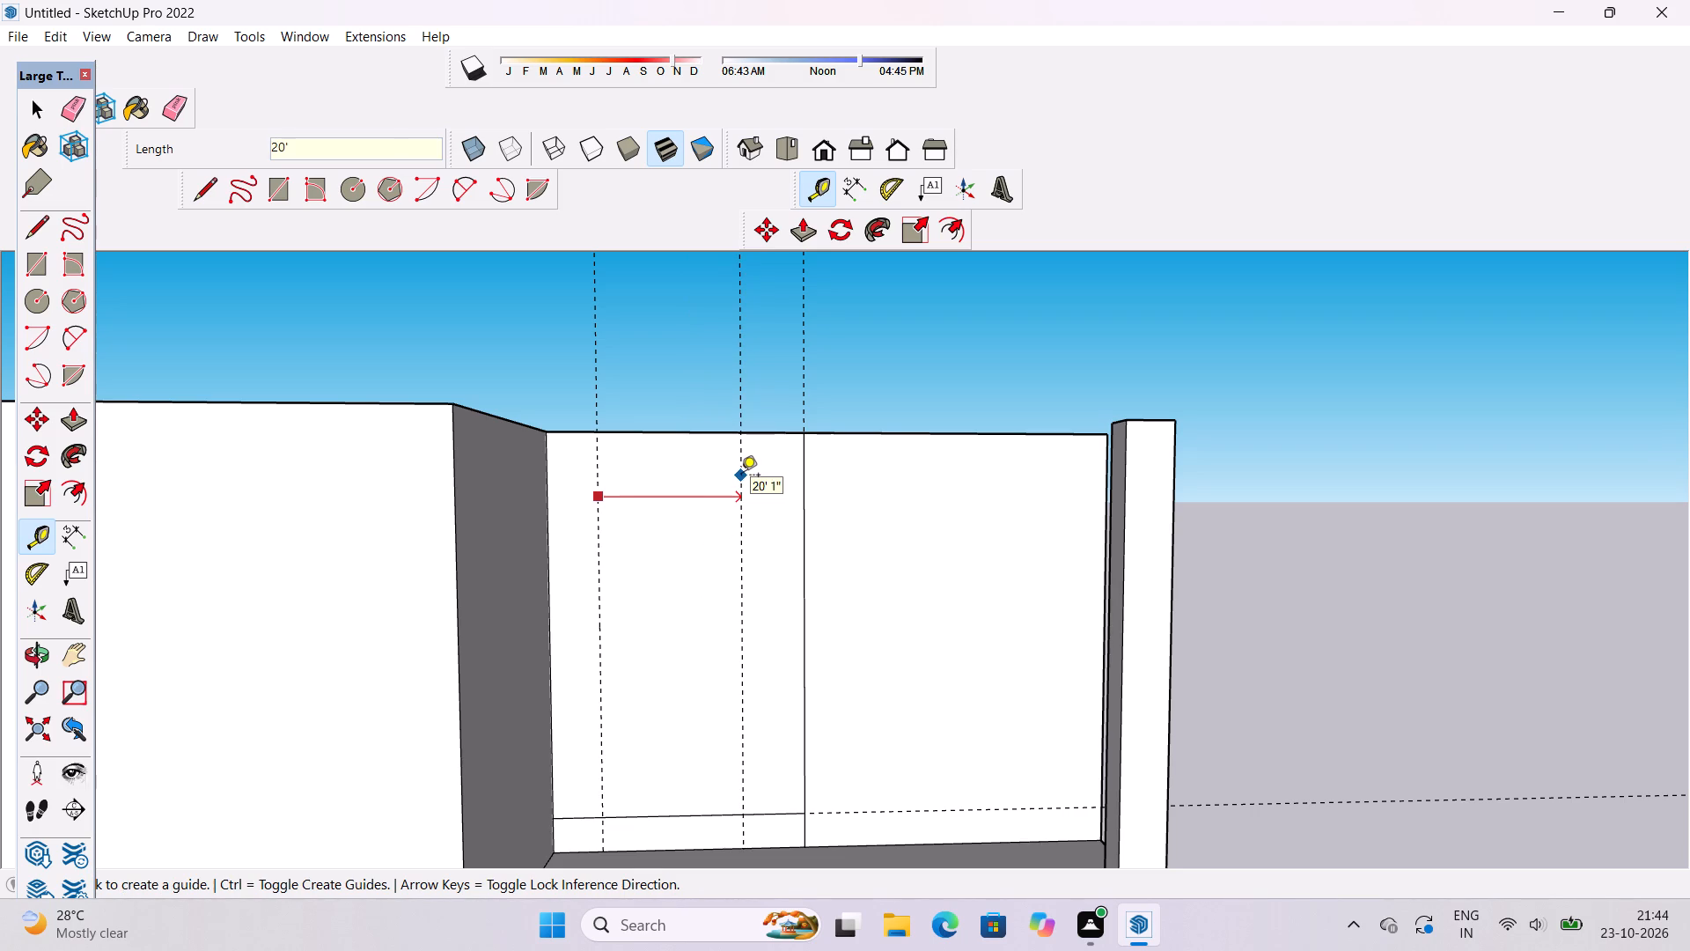
Place a horizontal guide line 10' below the top edge of the tall block's front face.
scroll(619, 504, "up", 4)
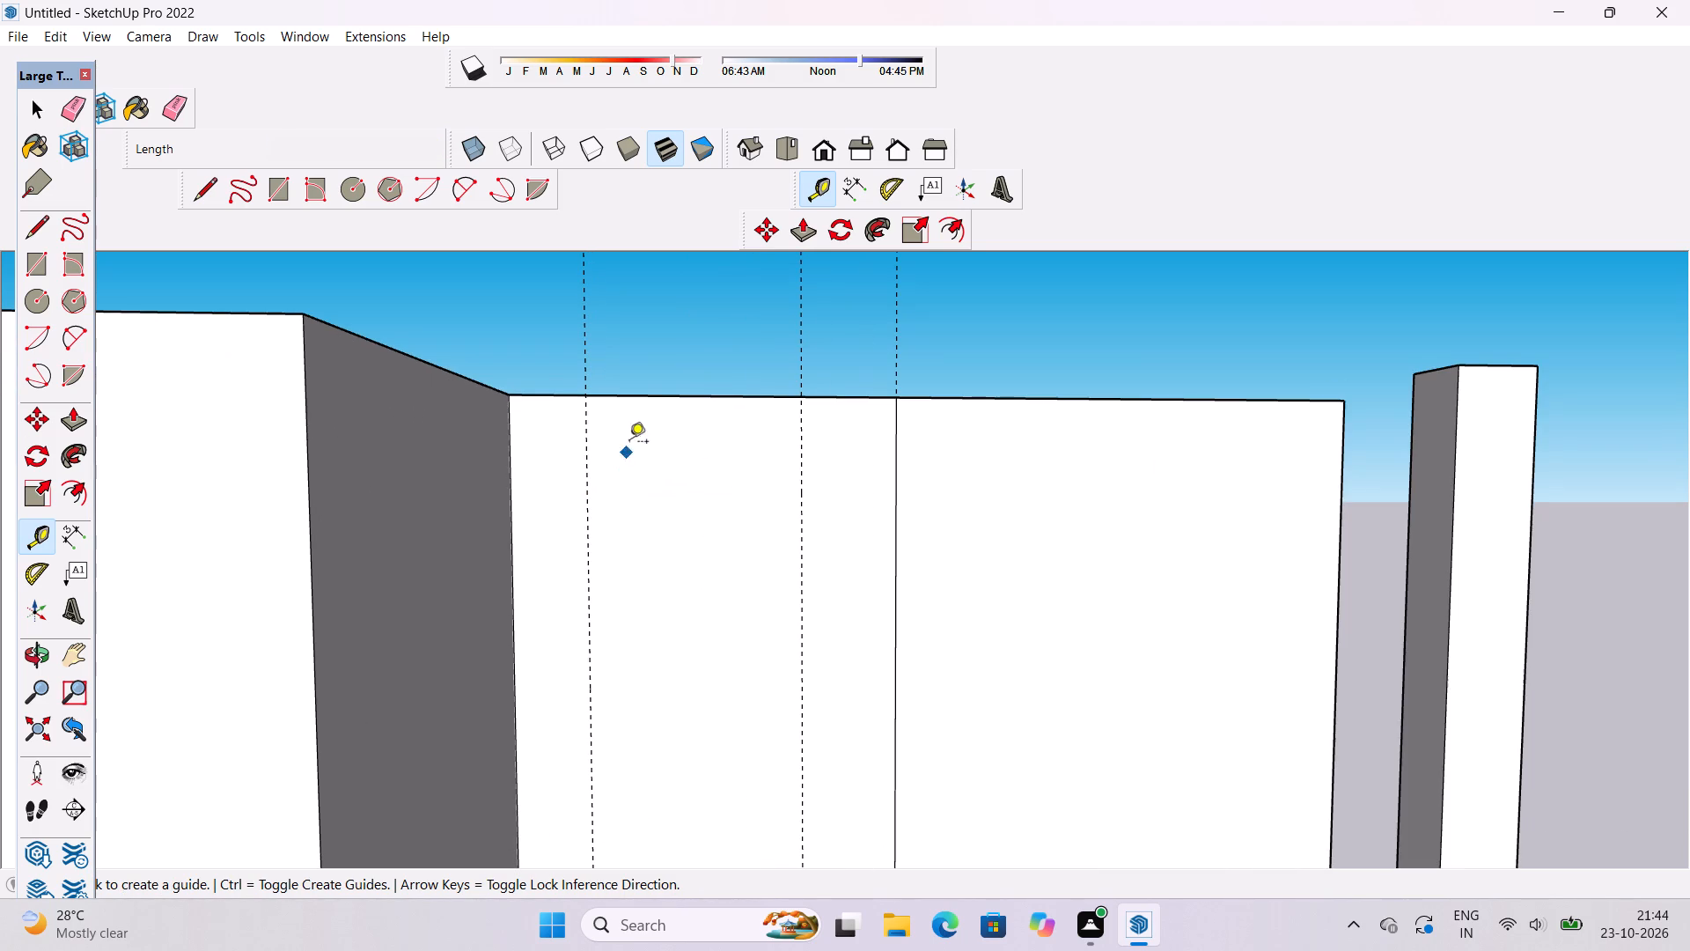
left_click(709, 395)
scroll(707, 396, "down", 4)
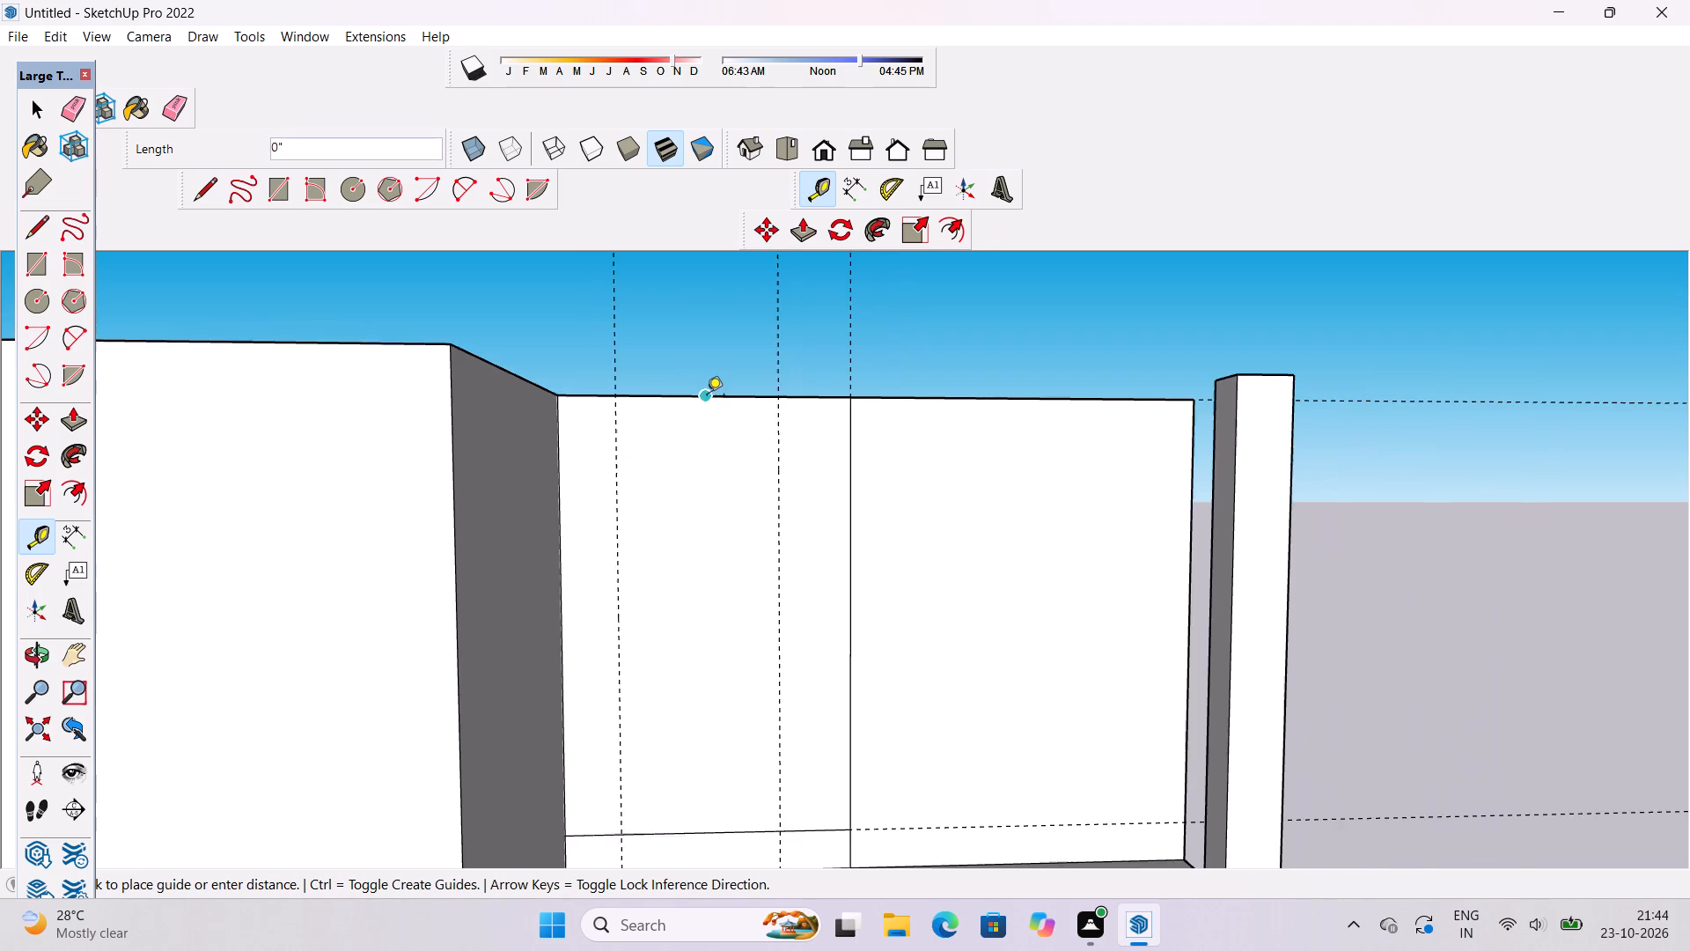
left_click(707, 464)
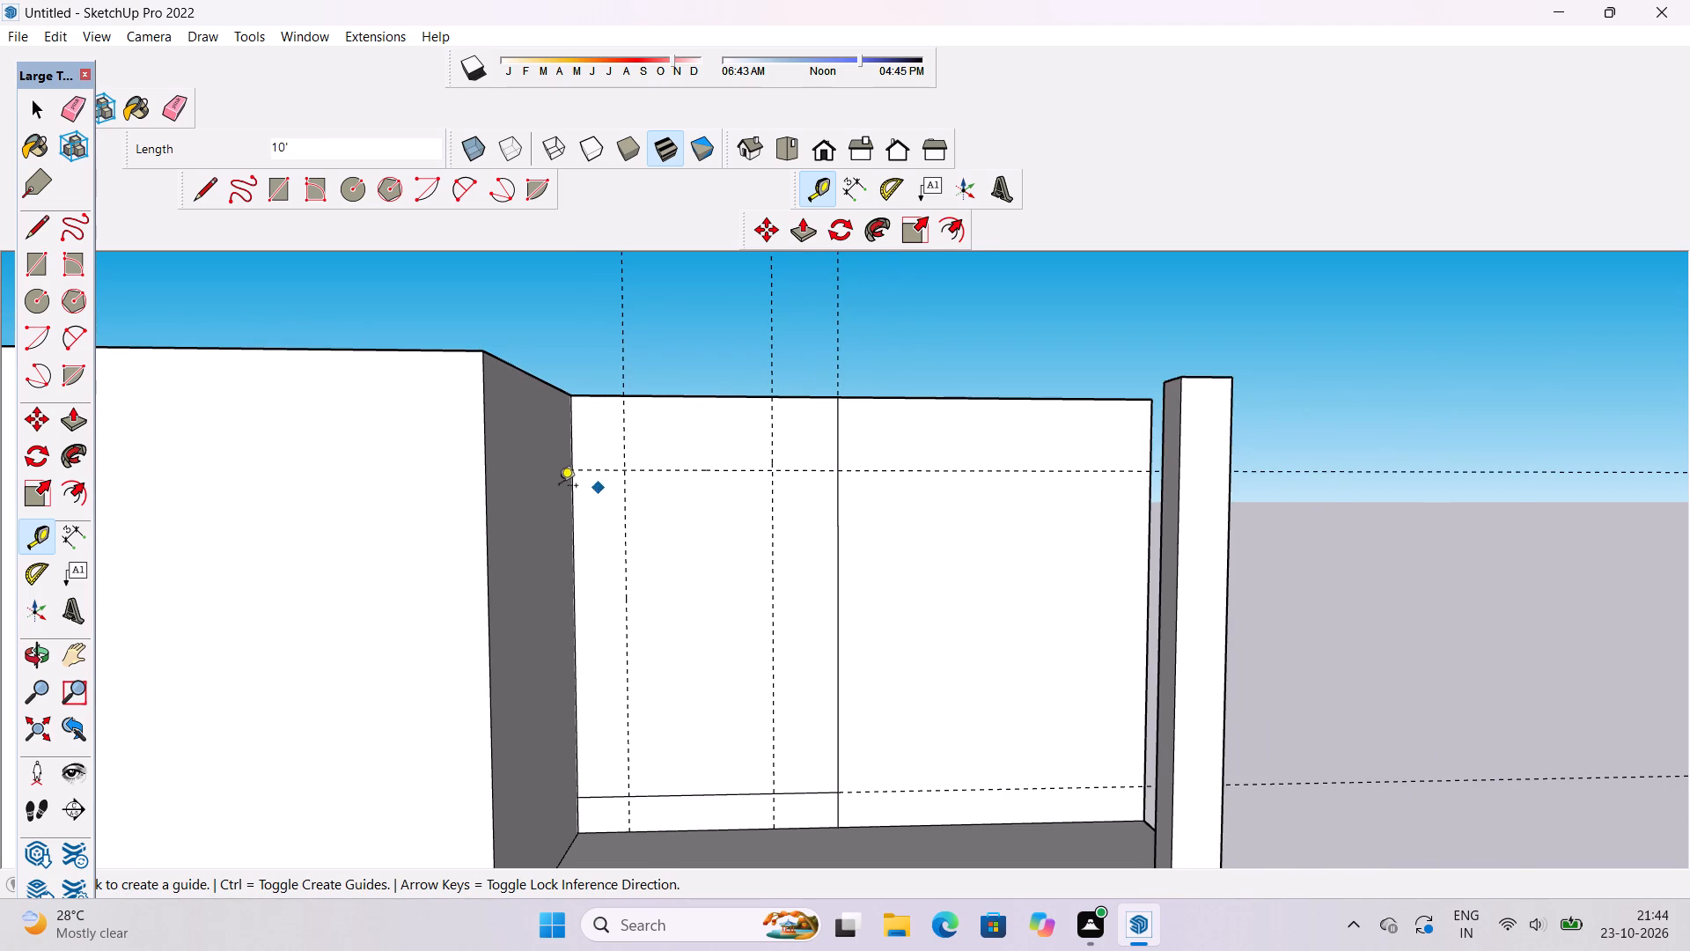
Draw a 45' by 20' rectangle between the two vertical guides, from the 10' guide down to the horizontal dividing line.
left_click(283, 187)
scroll(610, 429, "down", 3)
scroll(643, 461, "up", 5)
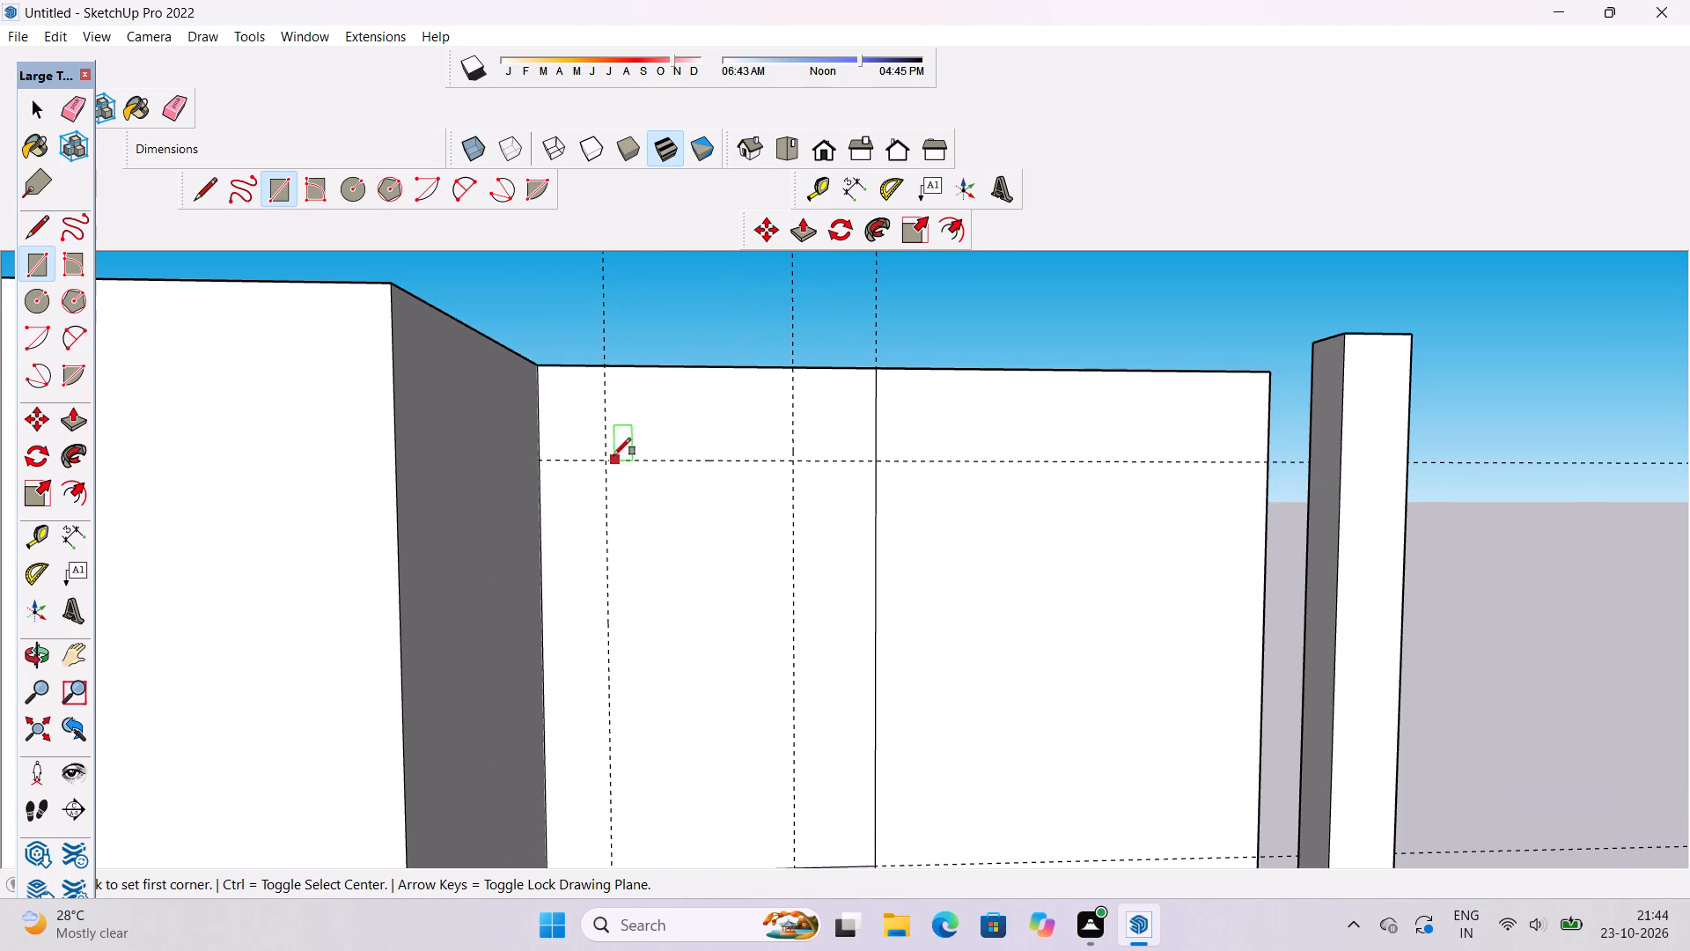
left_click(605, 461)
scroll(605, 463, "down", 5)
scroll(706, 702, "up", 4)
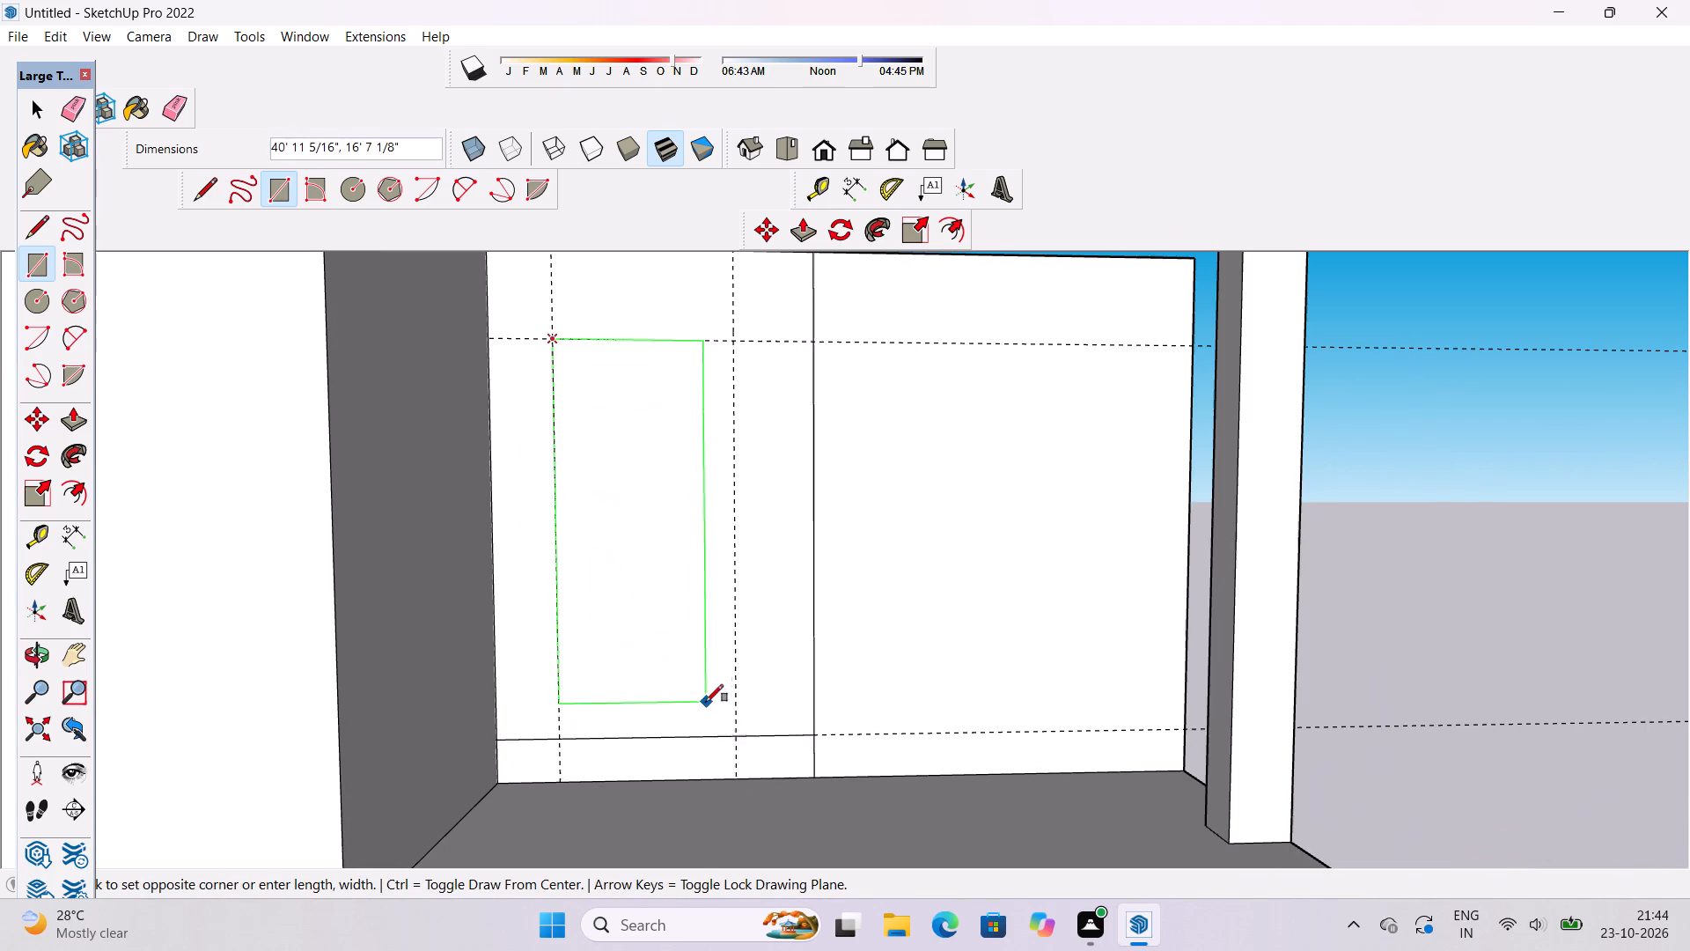
left_click(736, 731)
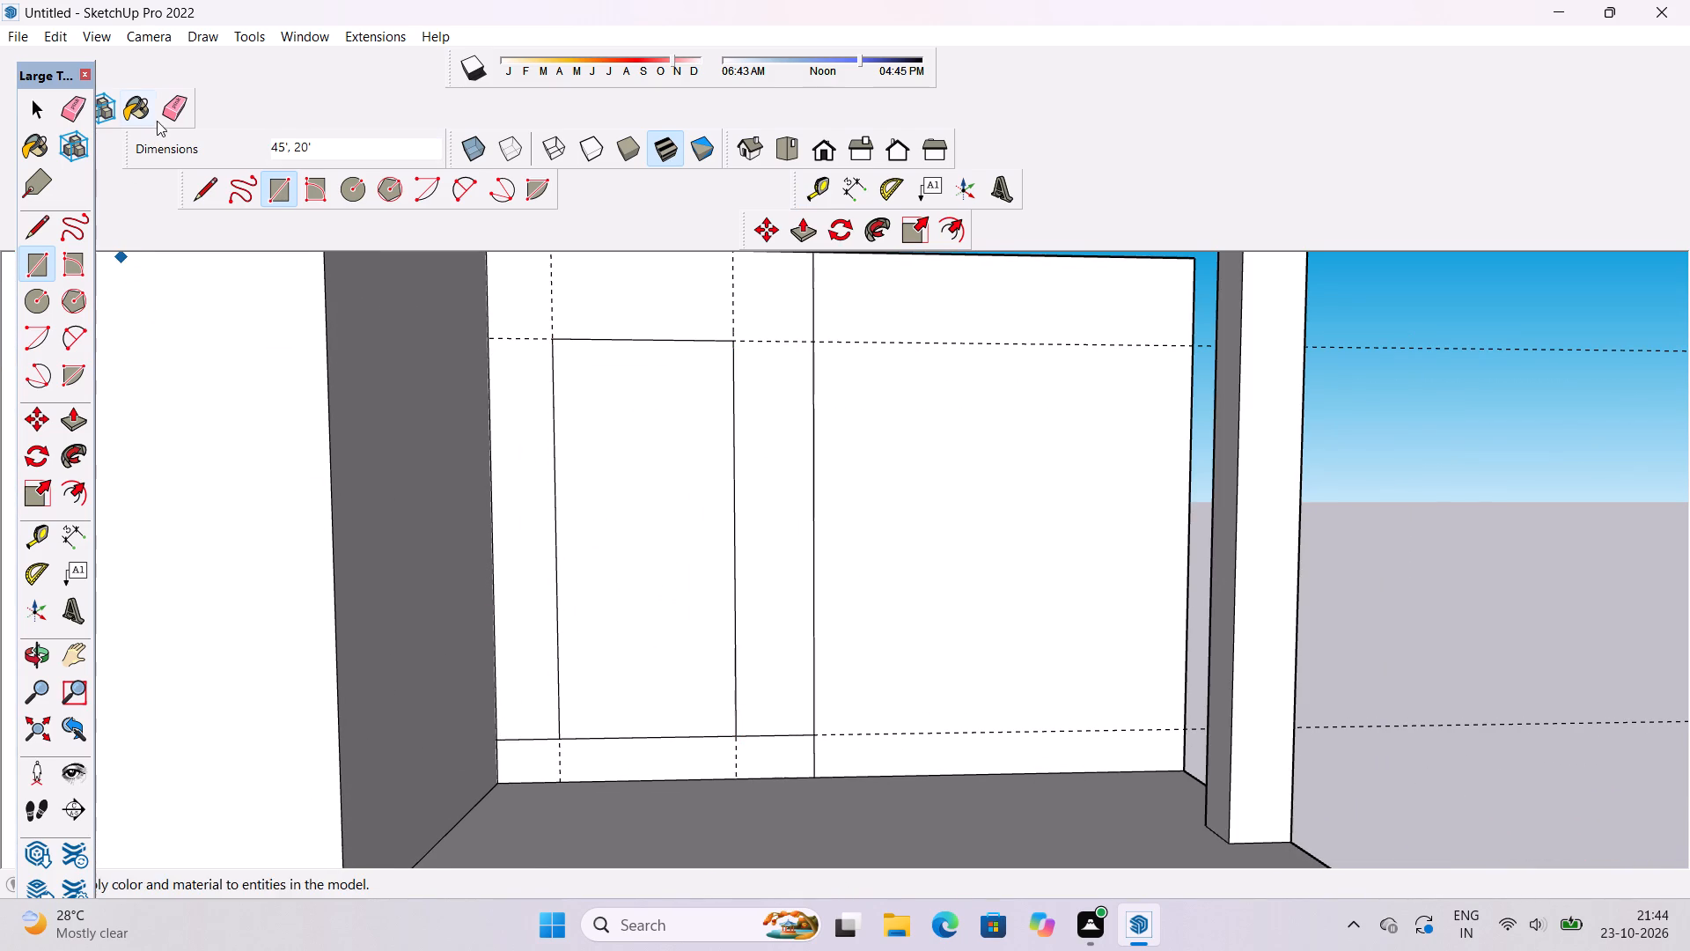
Erase all the vertical and horizontal guide lines around the tall block's front face.
left_click(167, 107)
scroll(677, 527, "down", 4)
left_click_drag(859, 390, 869, 414)
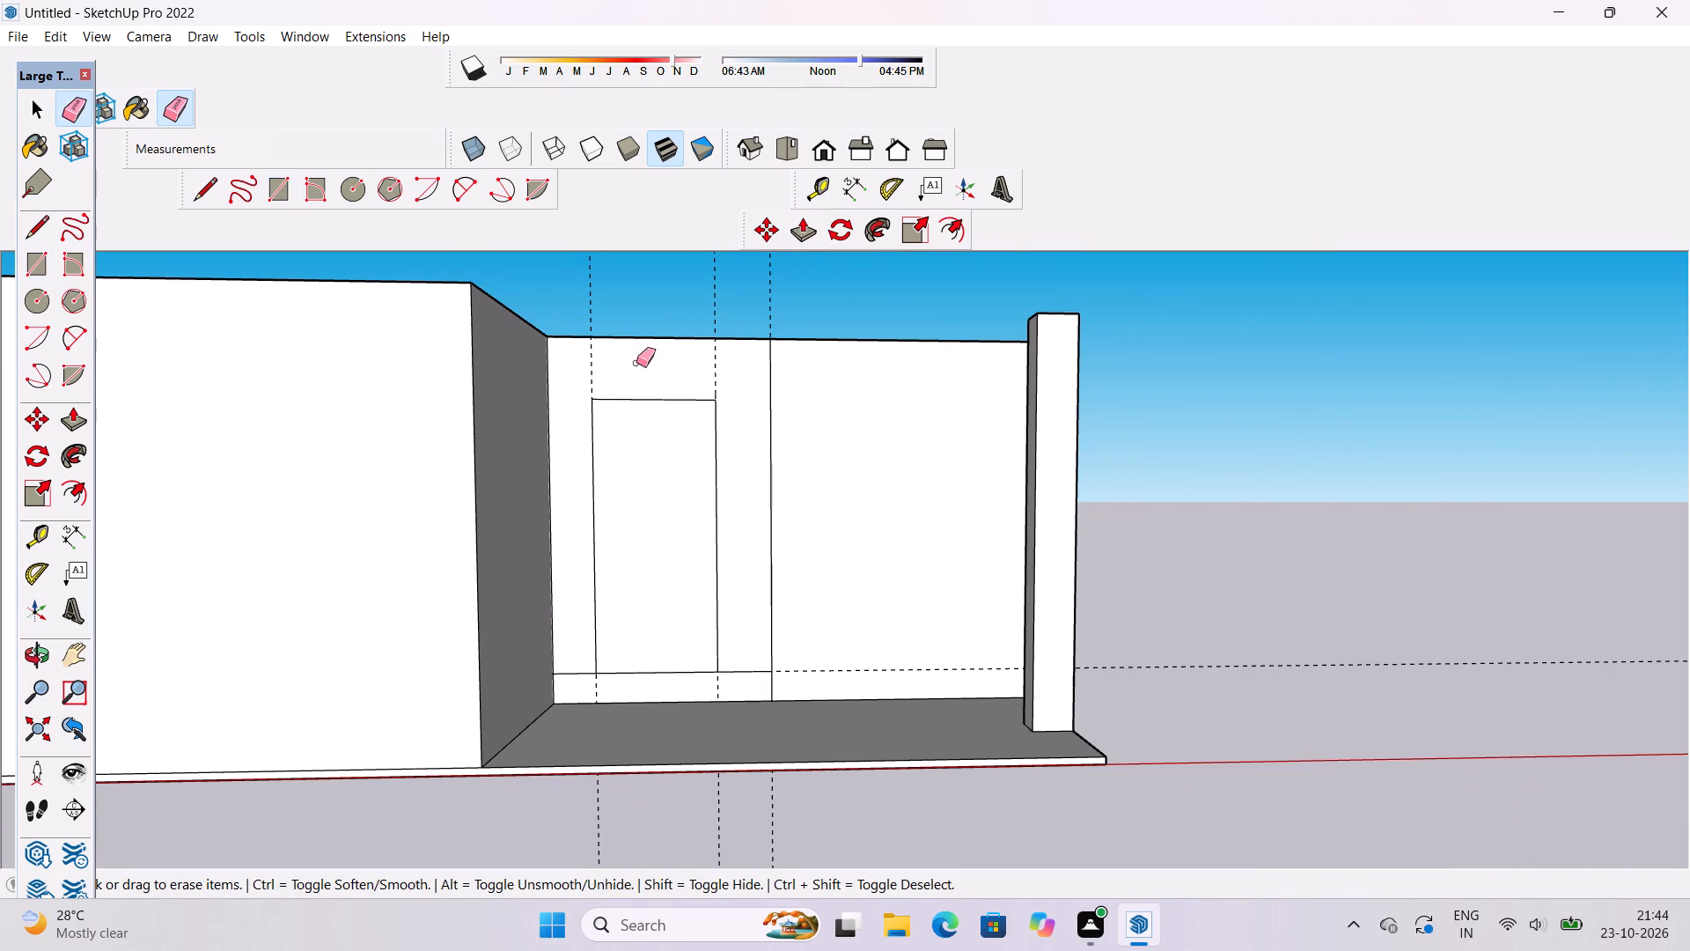
scroll(688, 453, "down", 3)
left_click(796, 254)
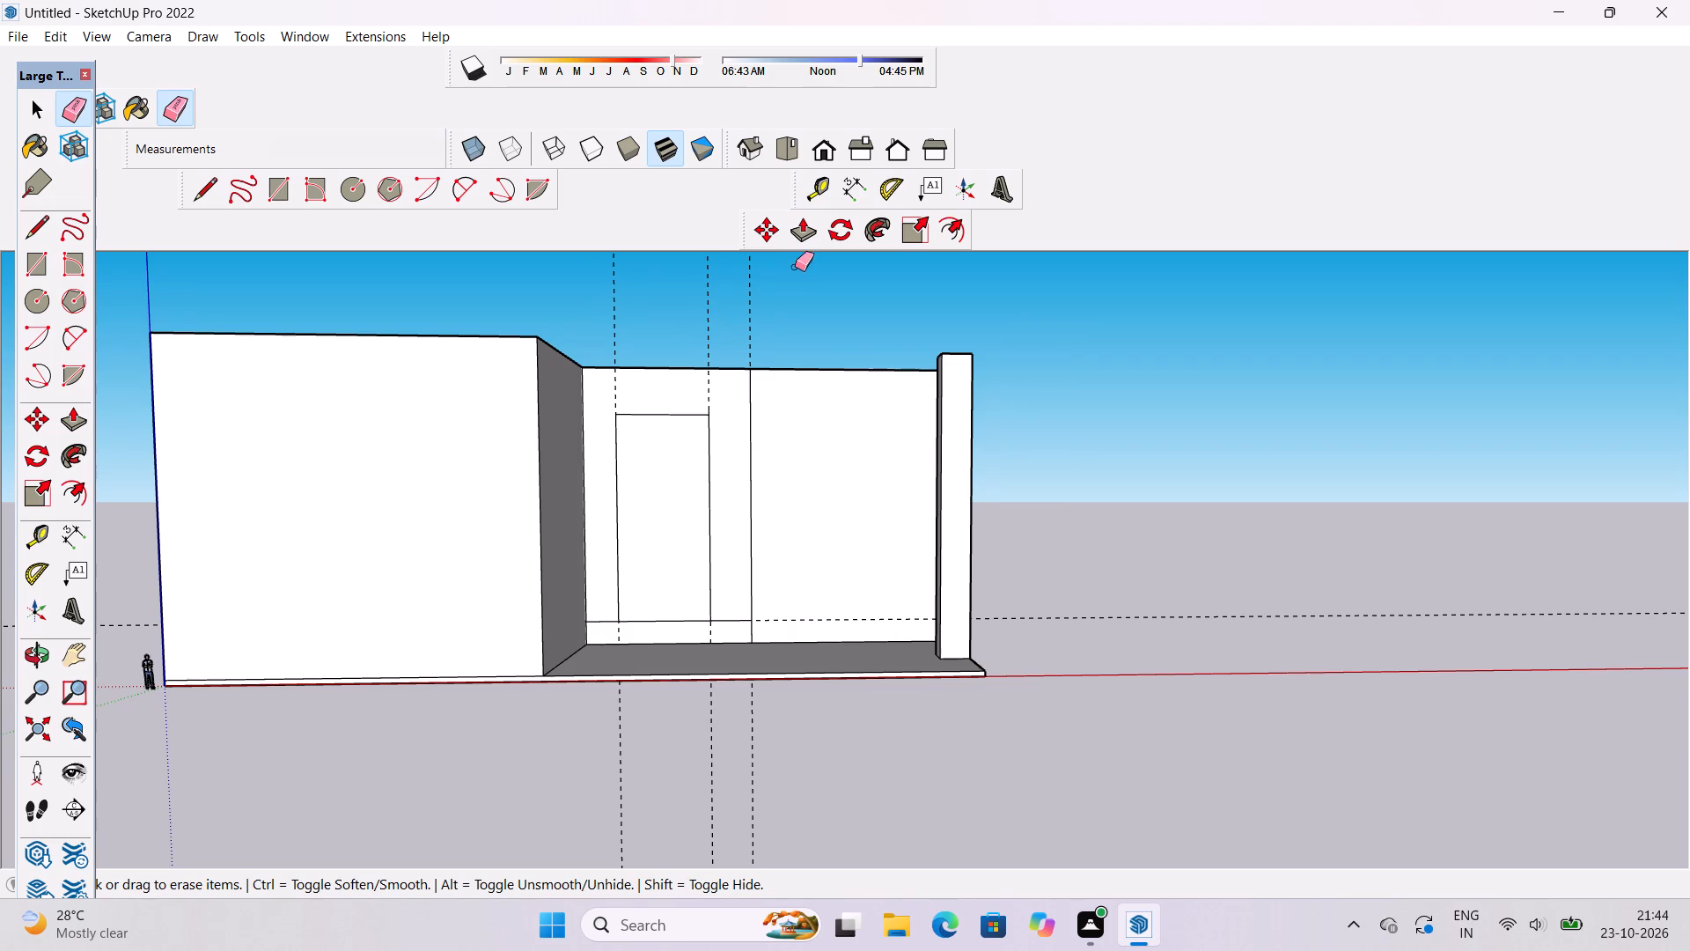
left_click_drag(795, 270, 593, 313)
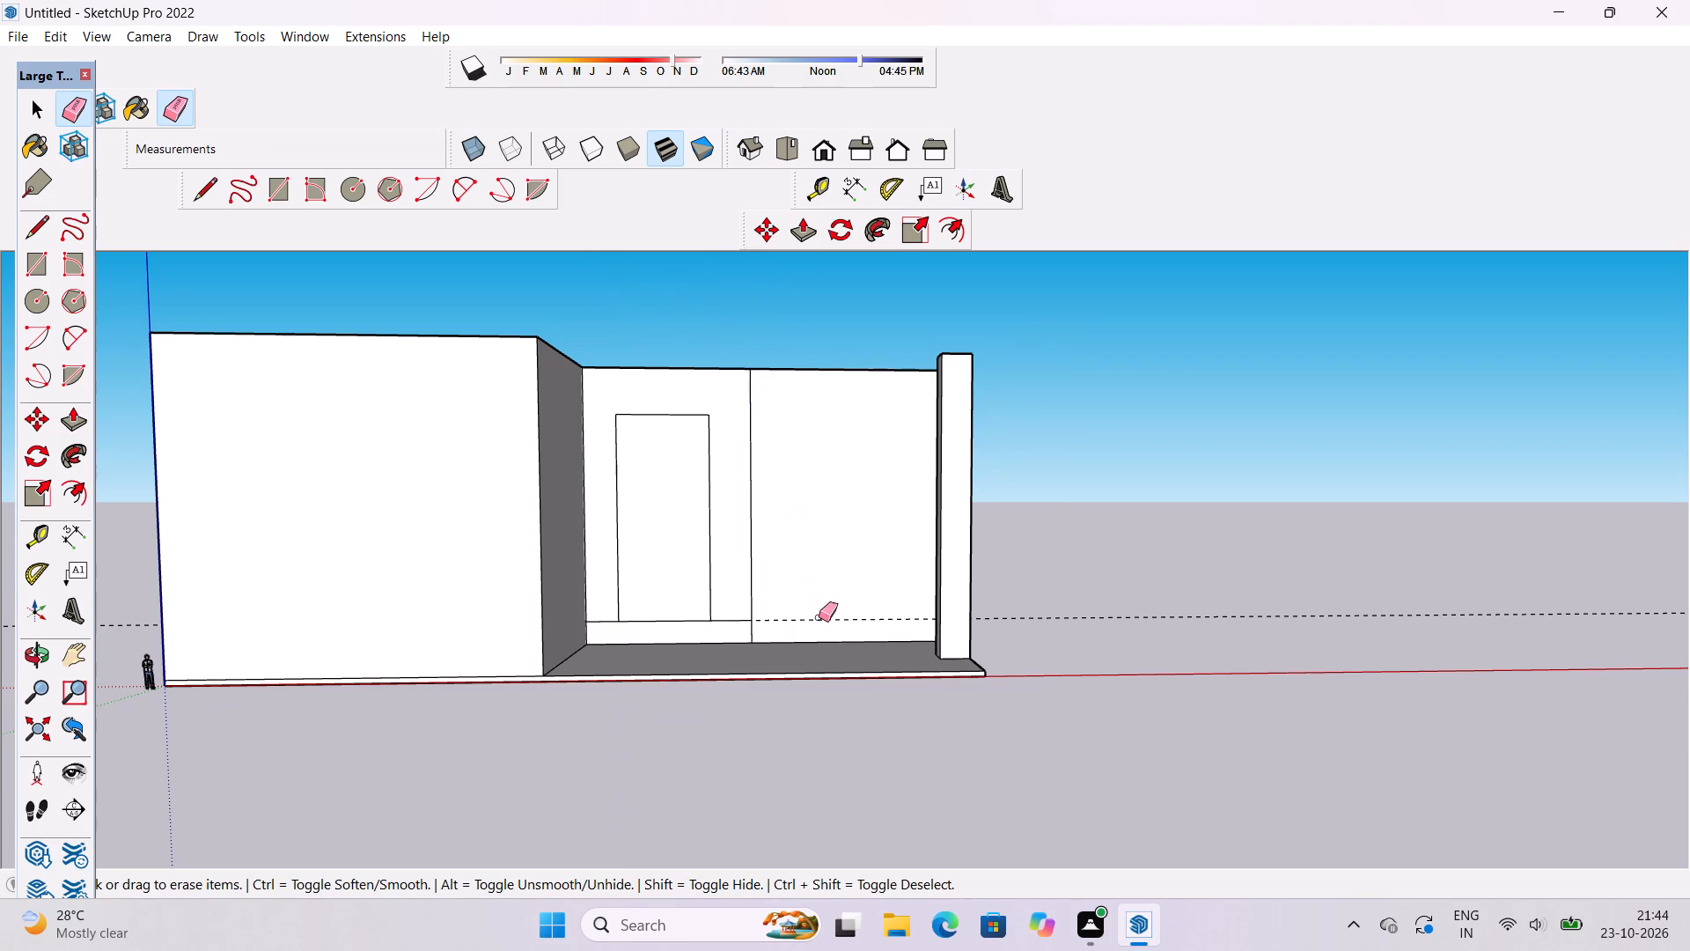
scroll(819, 617, "up", 4)
left_click_drag(862, 574, 864, 620)
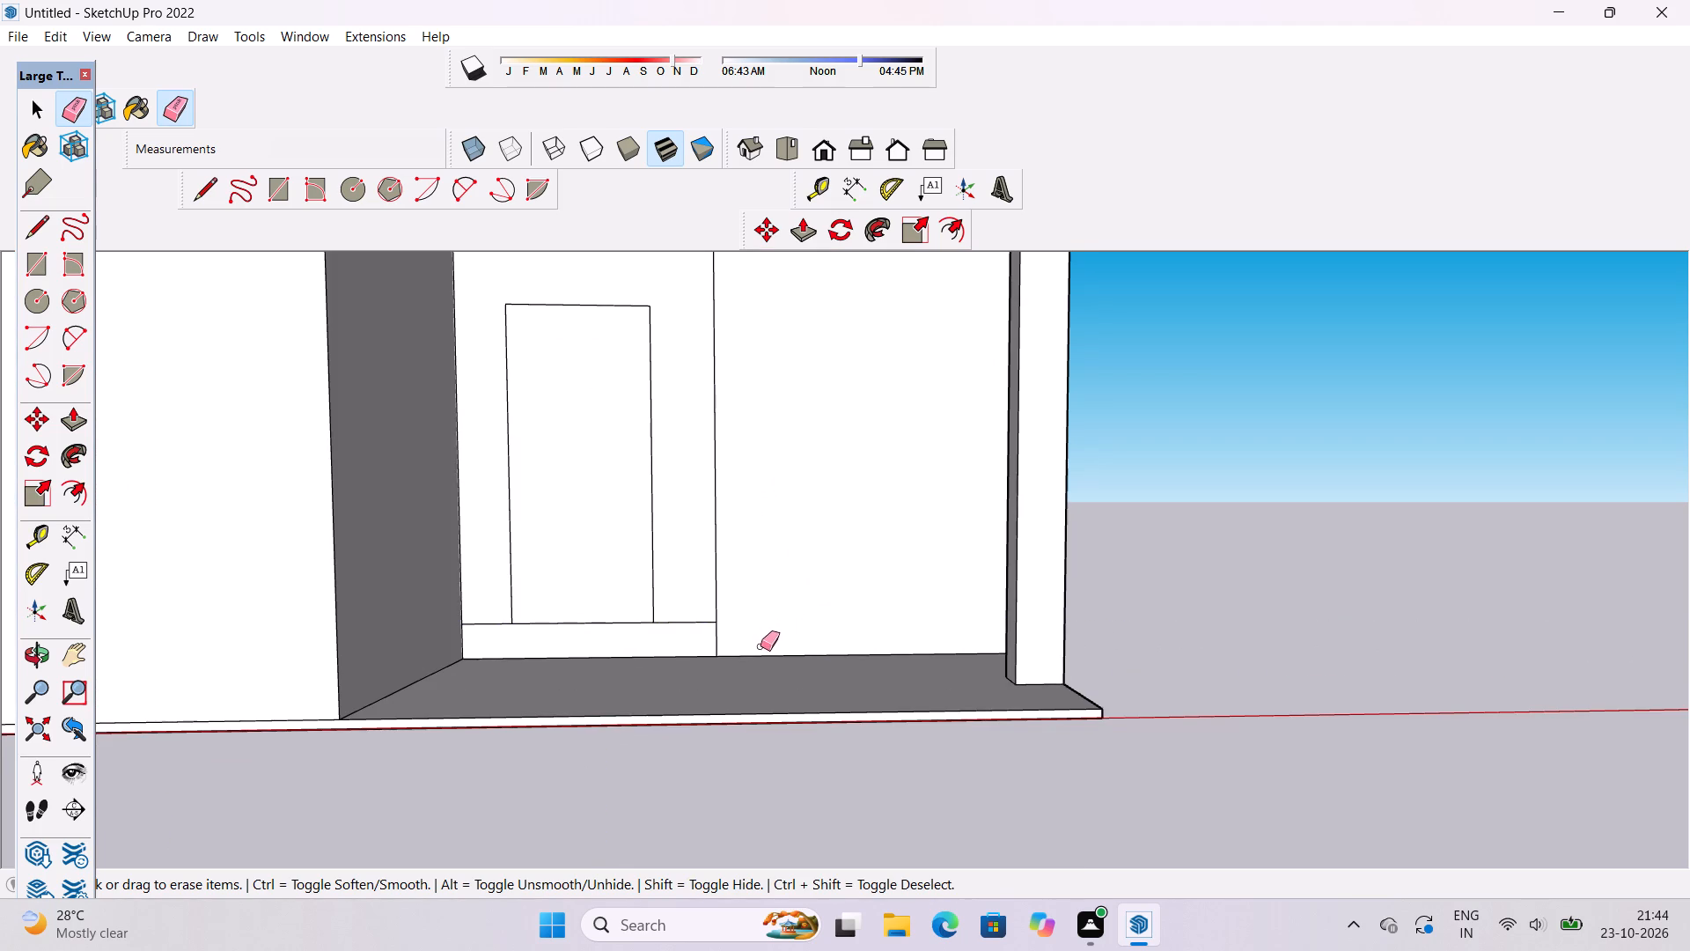
Offset the rectangle on the front face inward by 1.5' to form a frame.
scroll(744, 660, "up", 1)
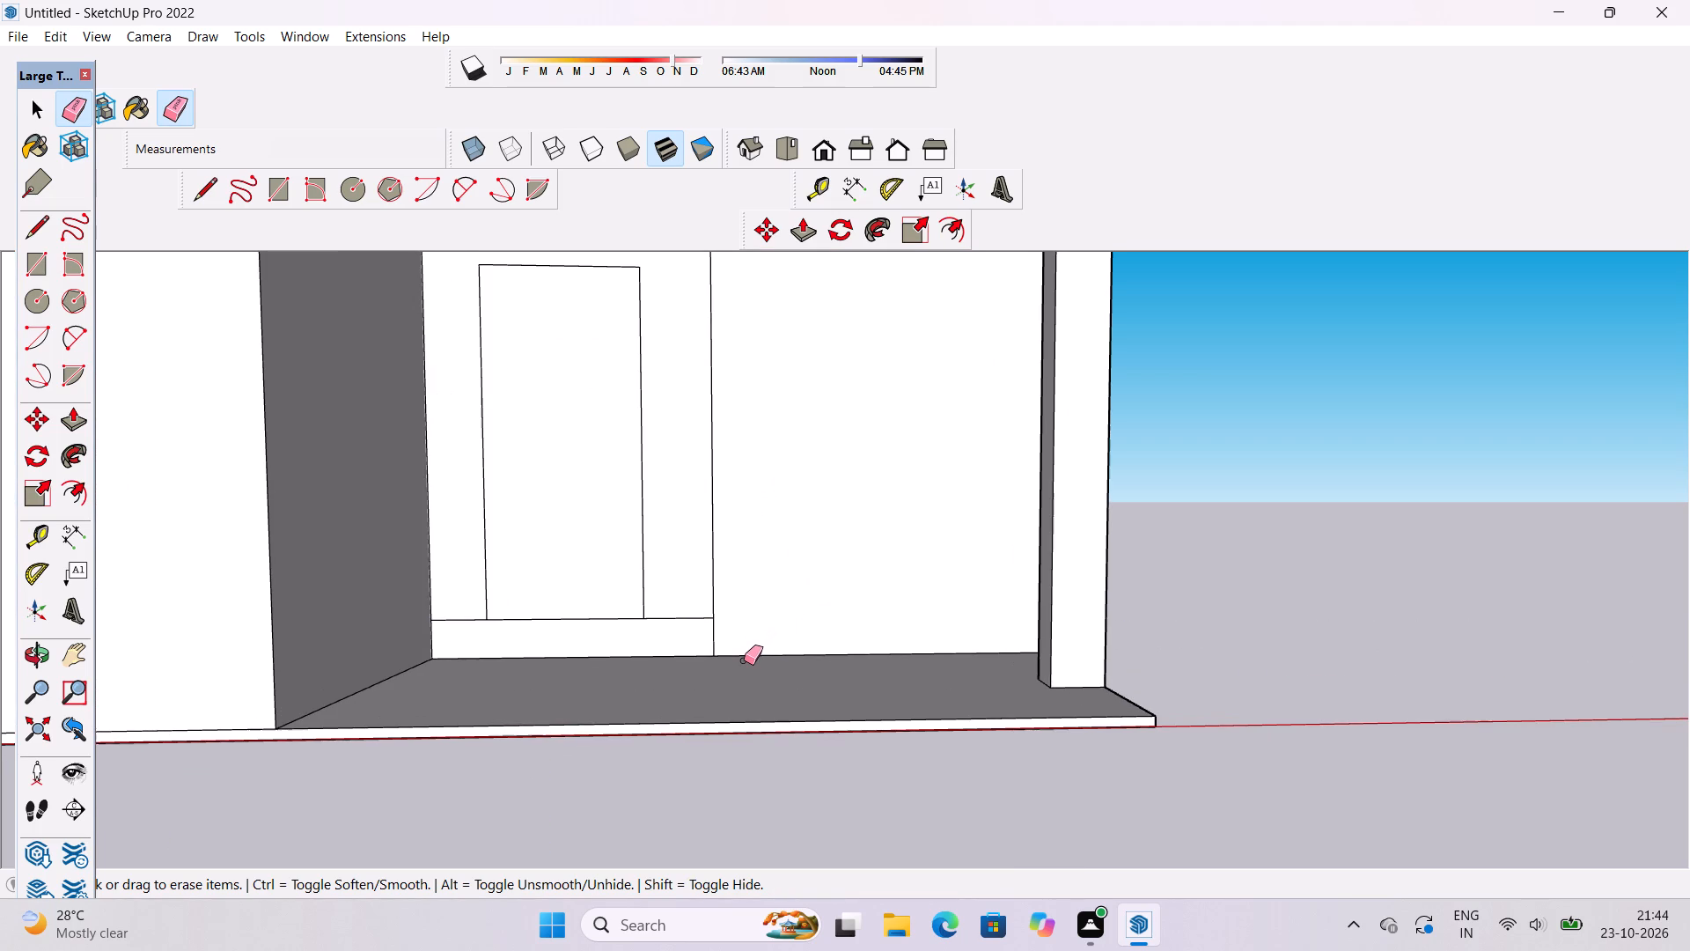
key("o")
key("f")
scroll(746, 661, "down", 4)
scroll(613, 596, "down", 3)
scroll(621, 468, "up", 9)
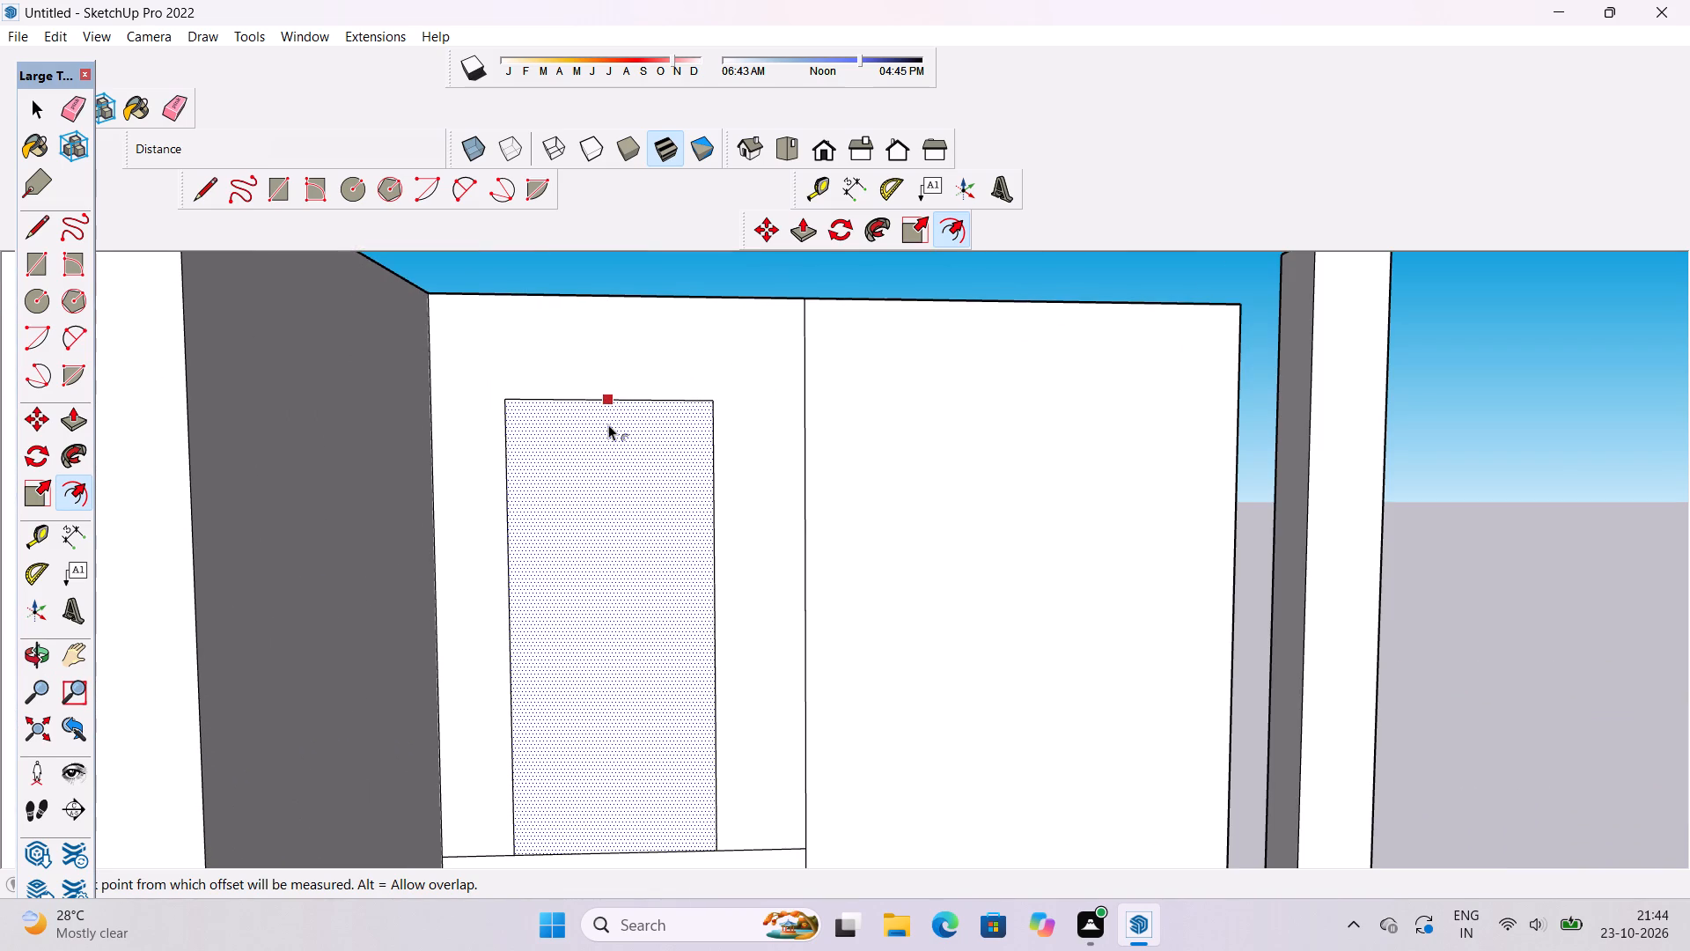
left_click(608, 424)
scroll(608, 428, "down", 4)
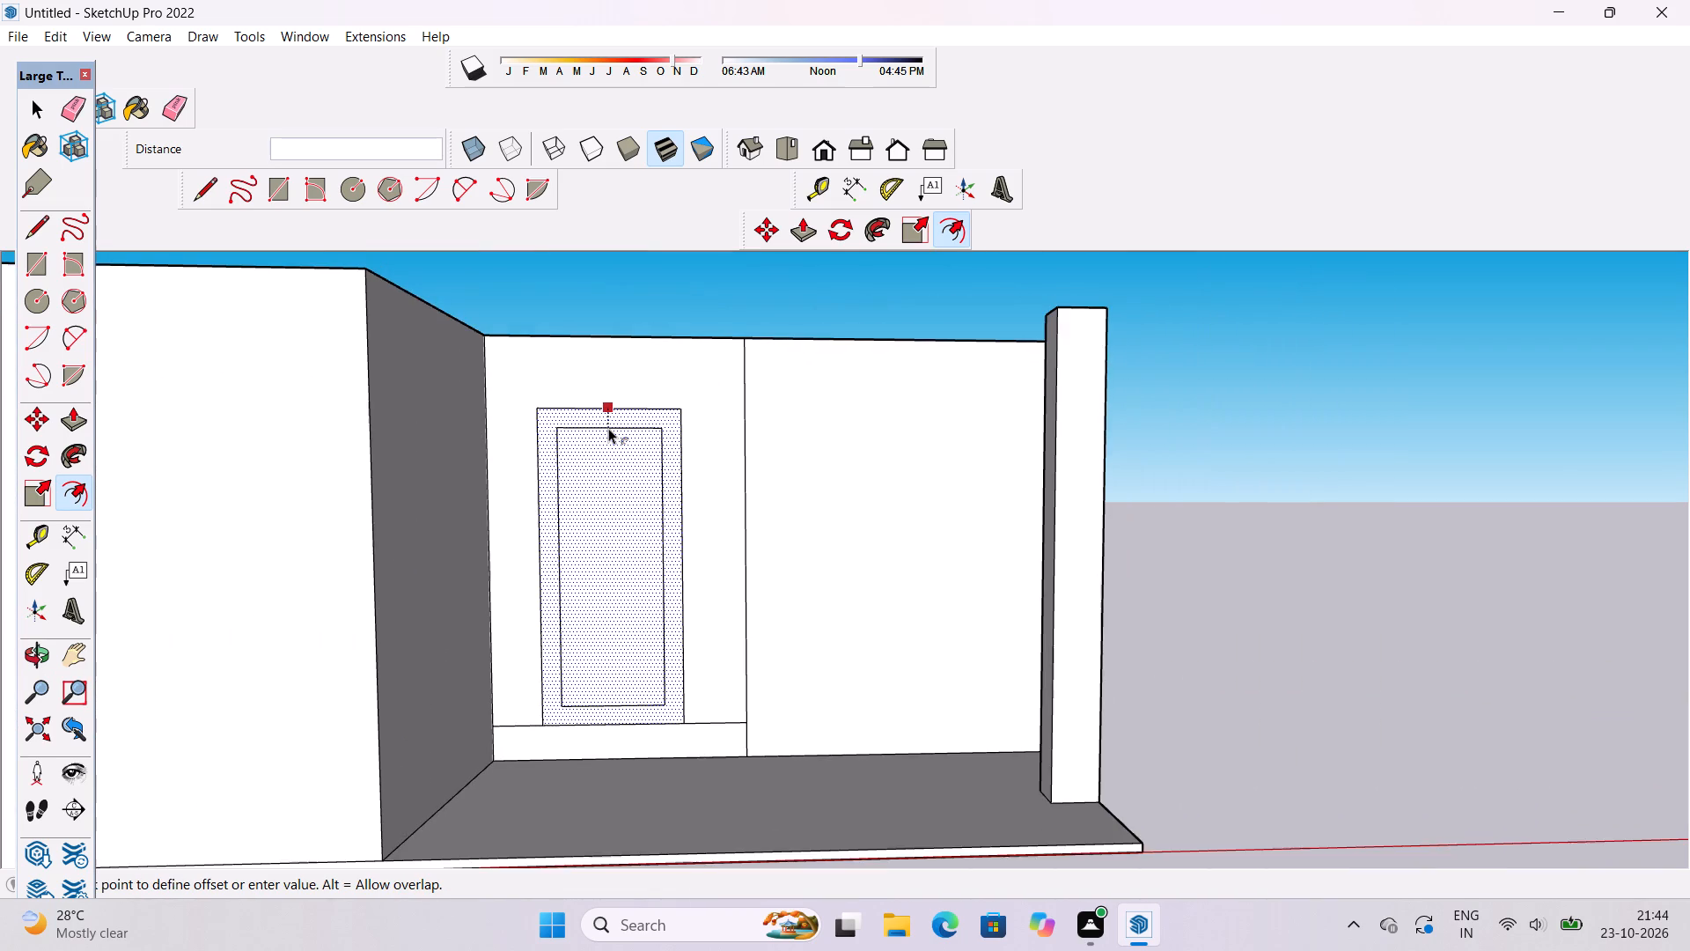
scroll(608, 428, "up", 3)
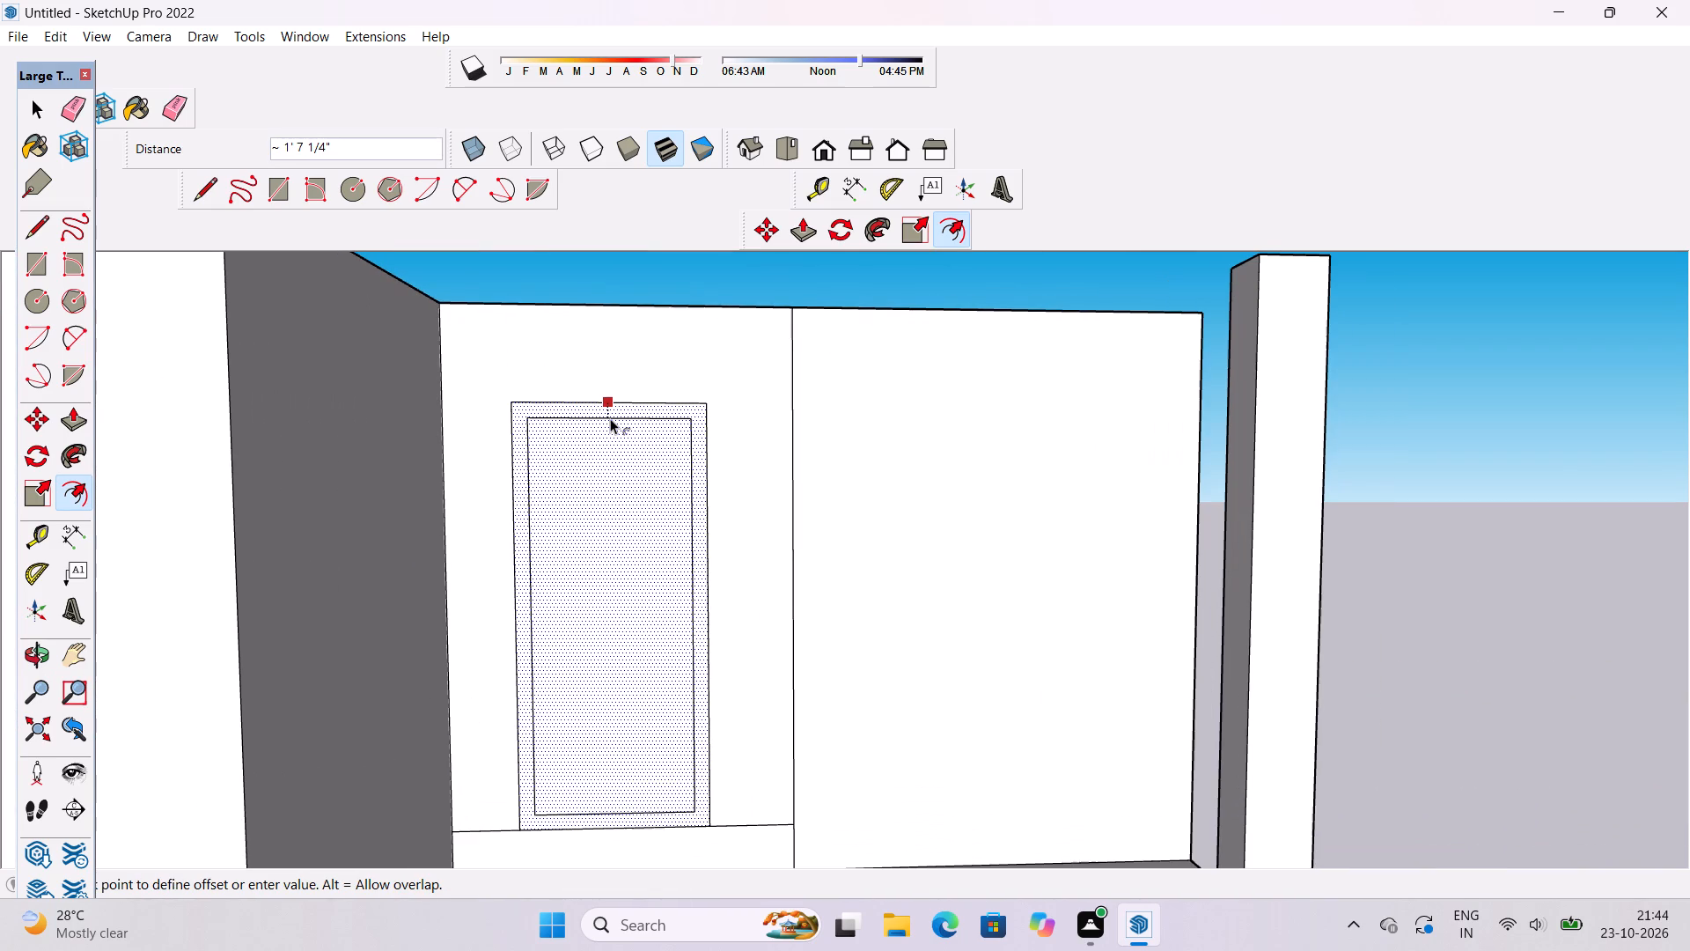
scroll(611, 416, "down", 1)
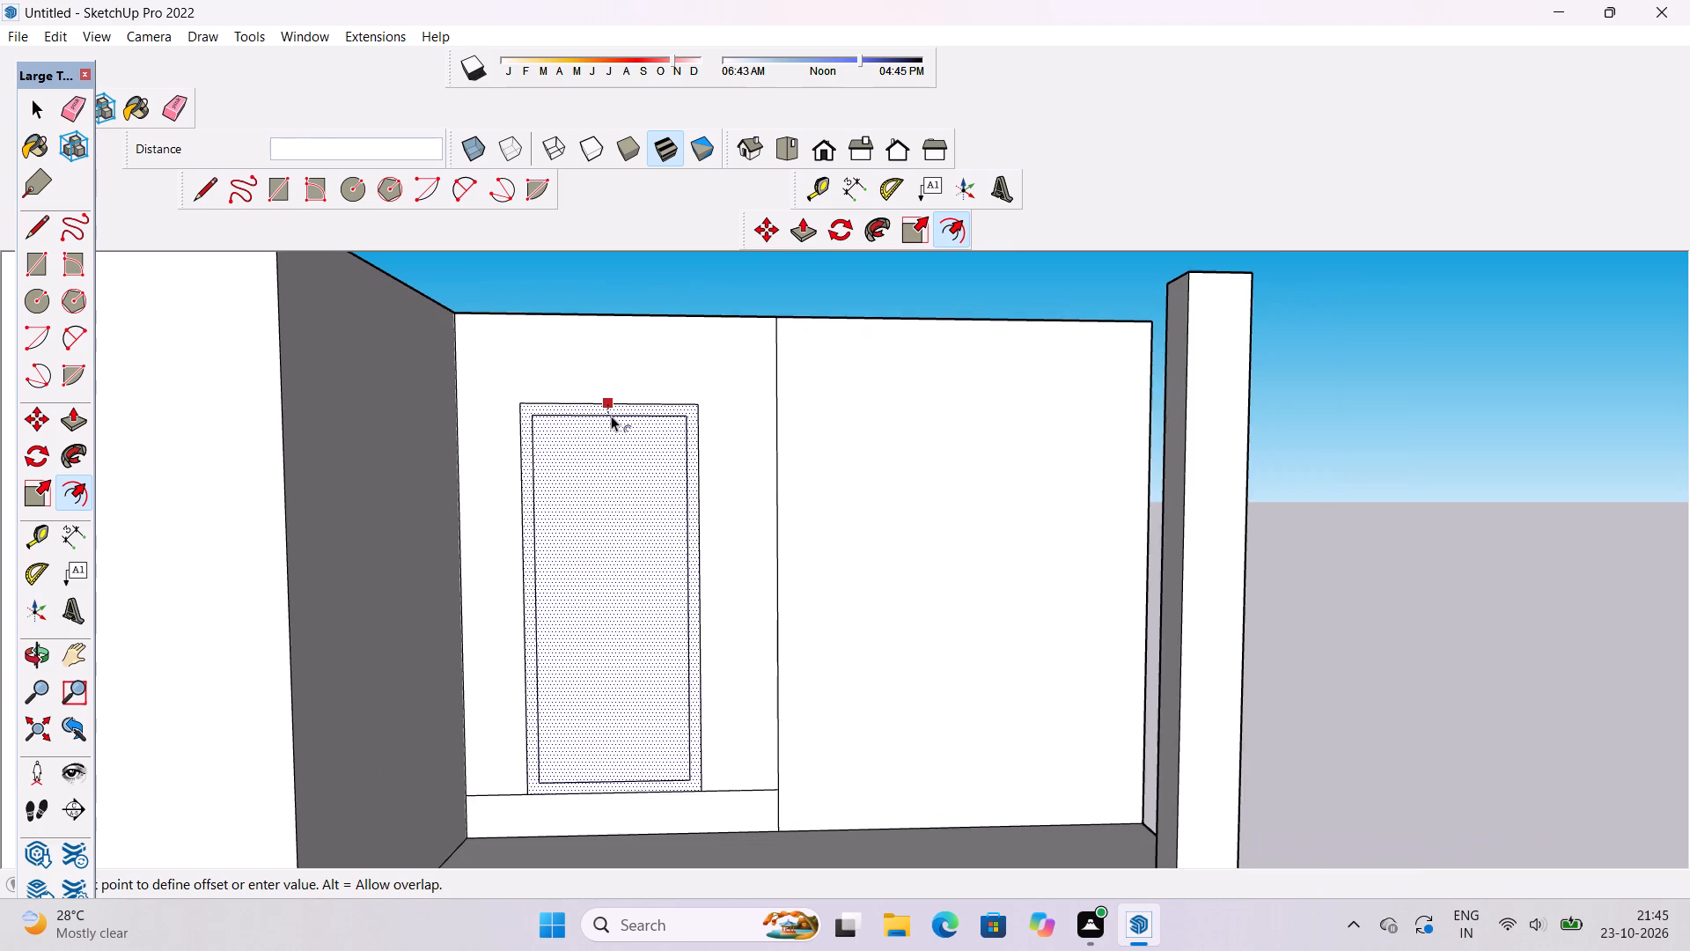
scroll(611, 416, "down", 2)
scroll(611, 416, "up", 1)
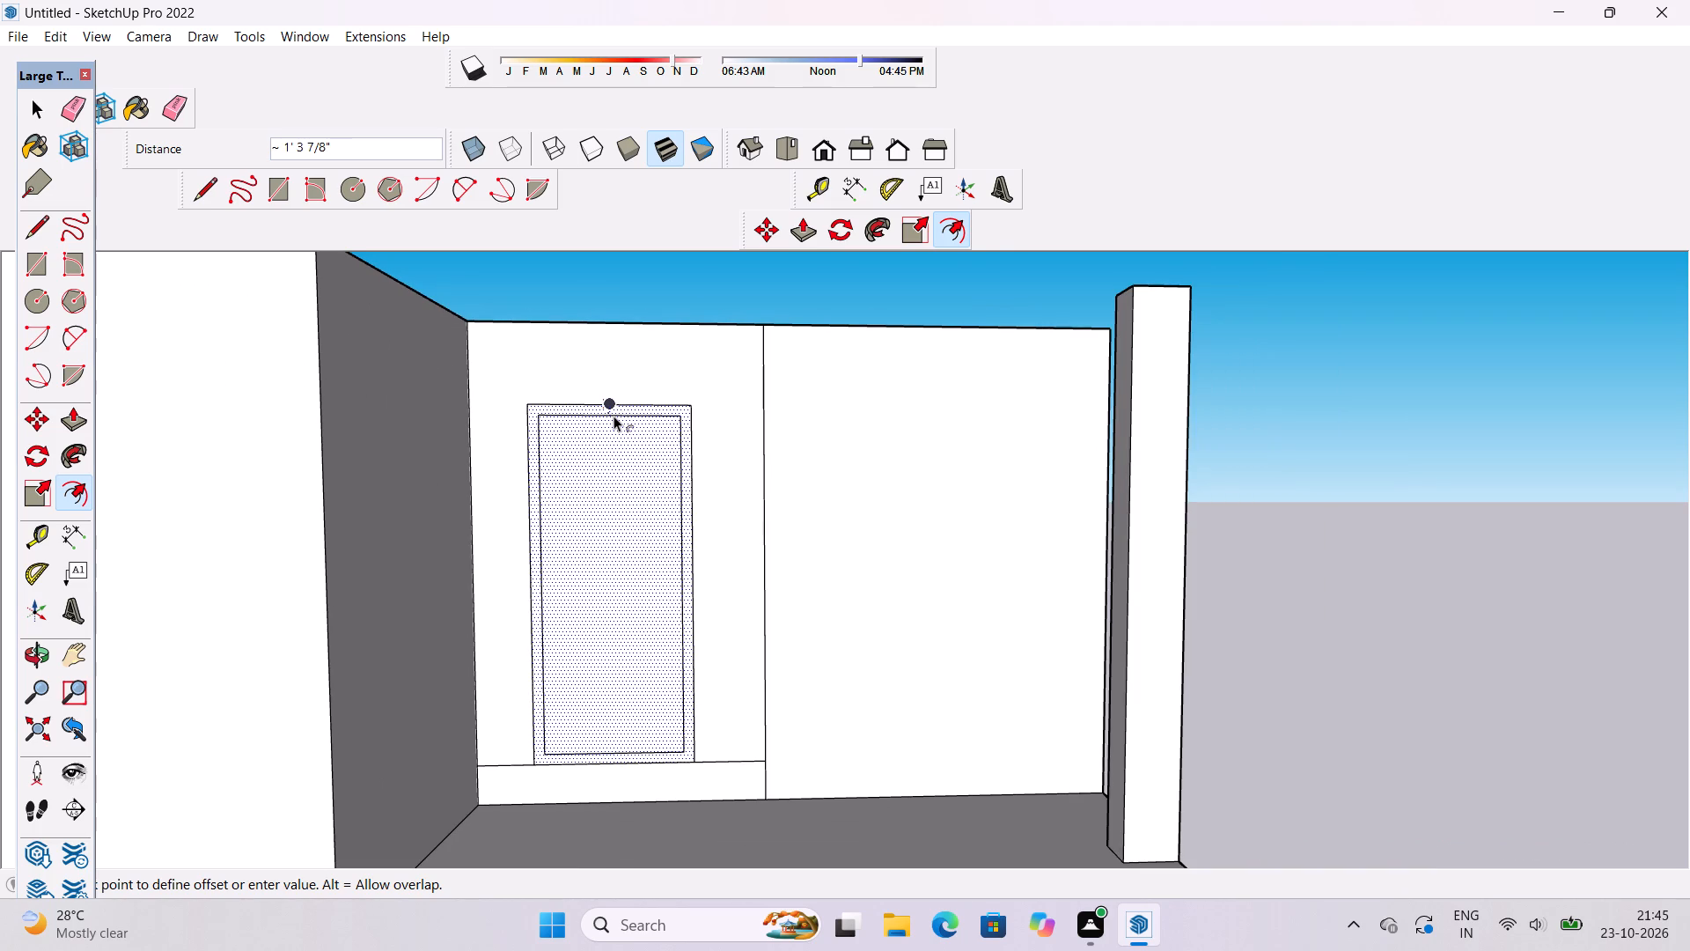
type("1.5'")
key("Return")
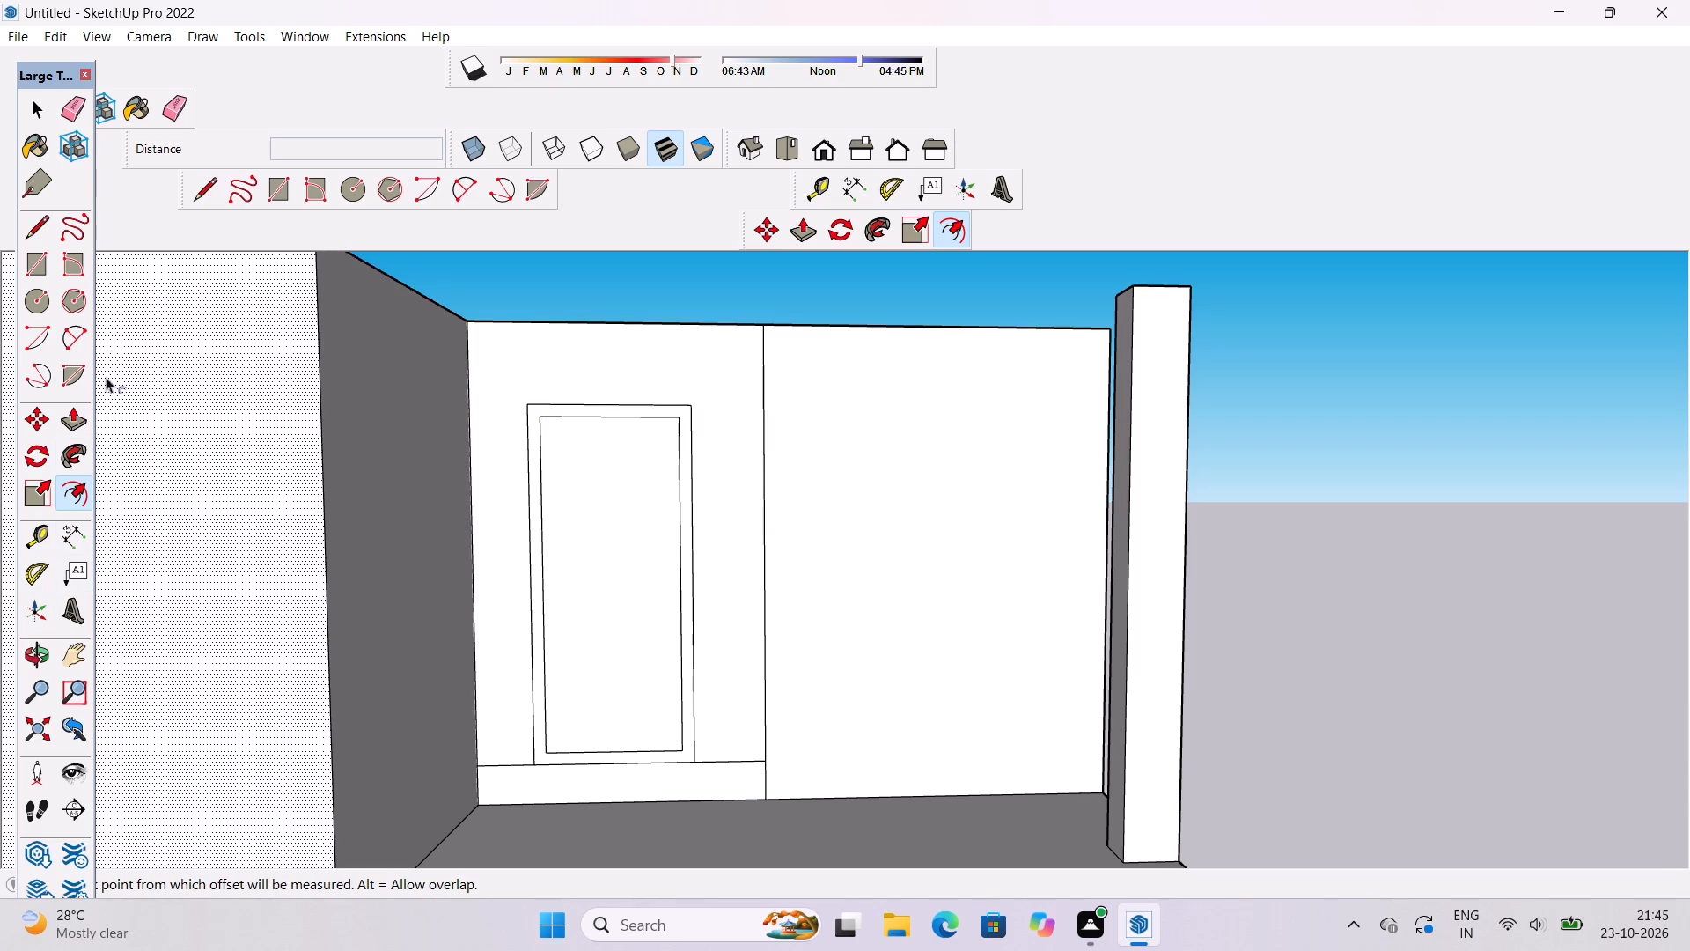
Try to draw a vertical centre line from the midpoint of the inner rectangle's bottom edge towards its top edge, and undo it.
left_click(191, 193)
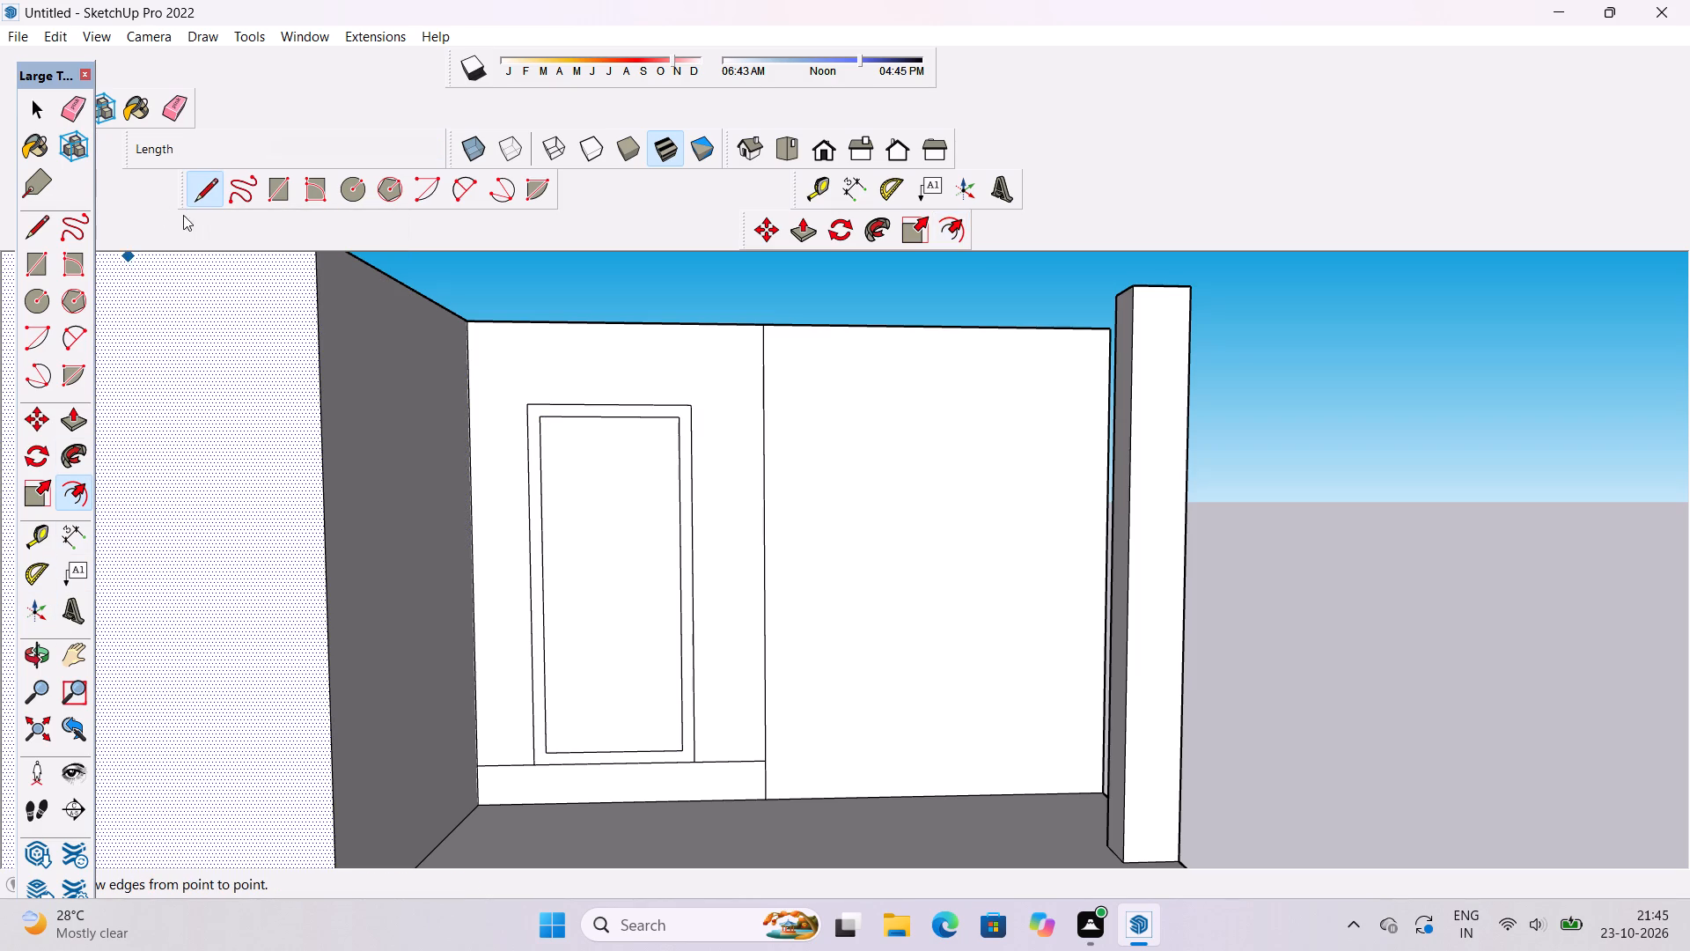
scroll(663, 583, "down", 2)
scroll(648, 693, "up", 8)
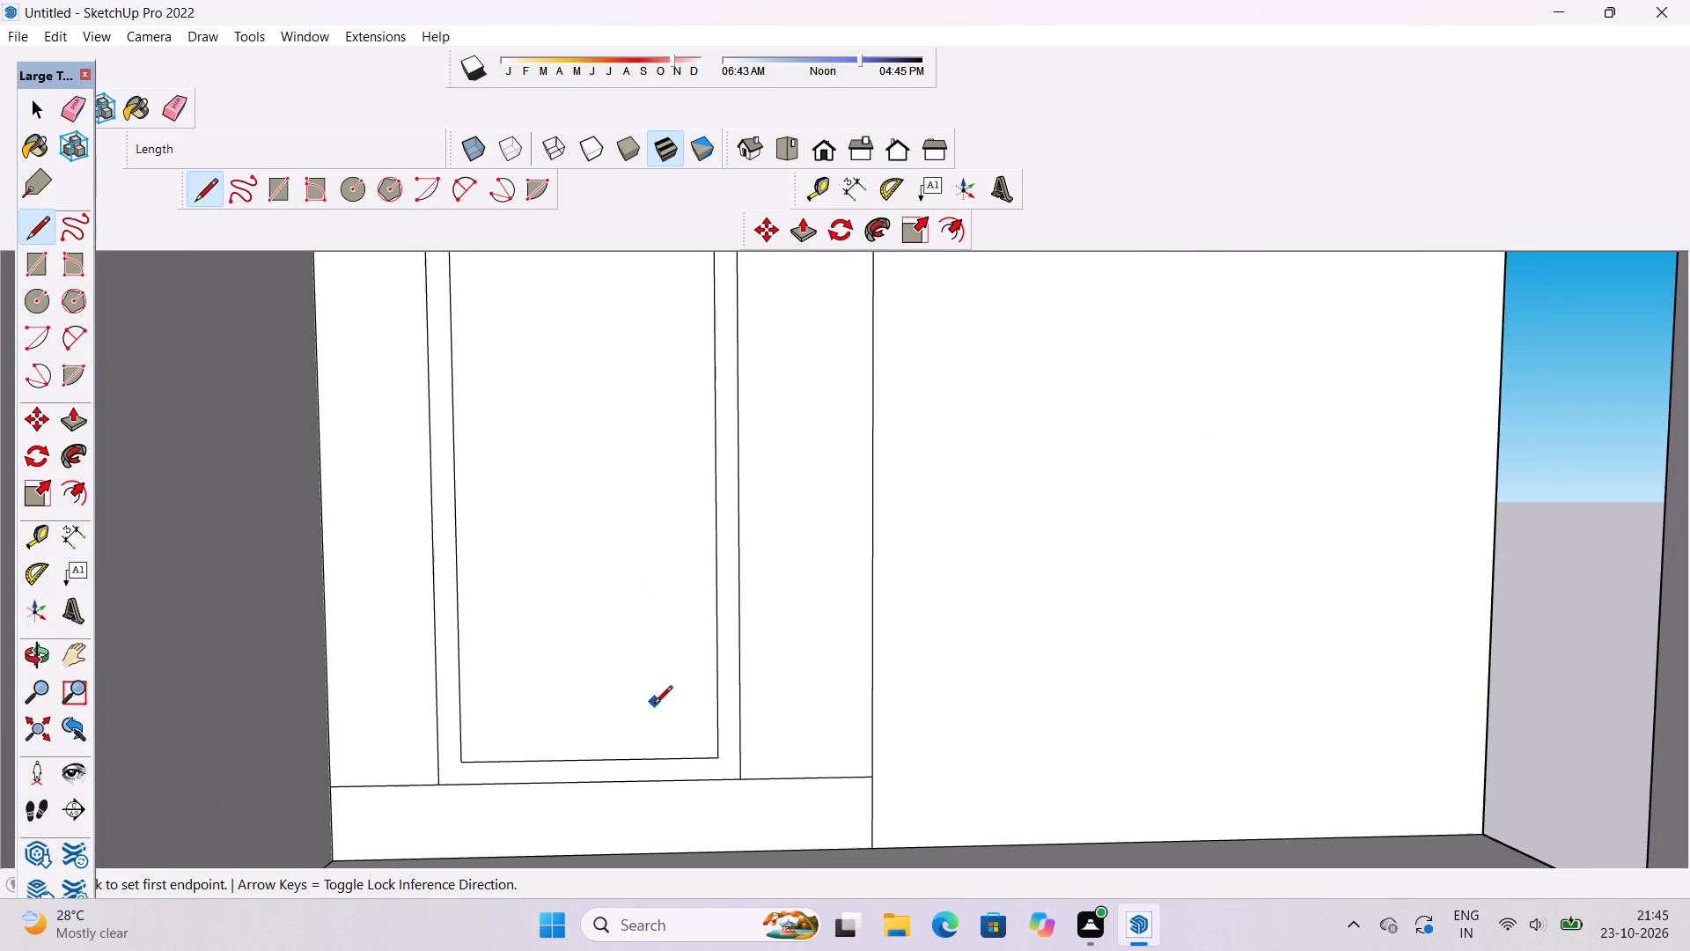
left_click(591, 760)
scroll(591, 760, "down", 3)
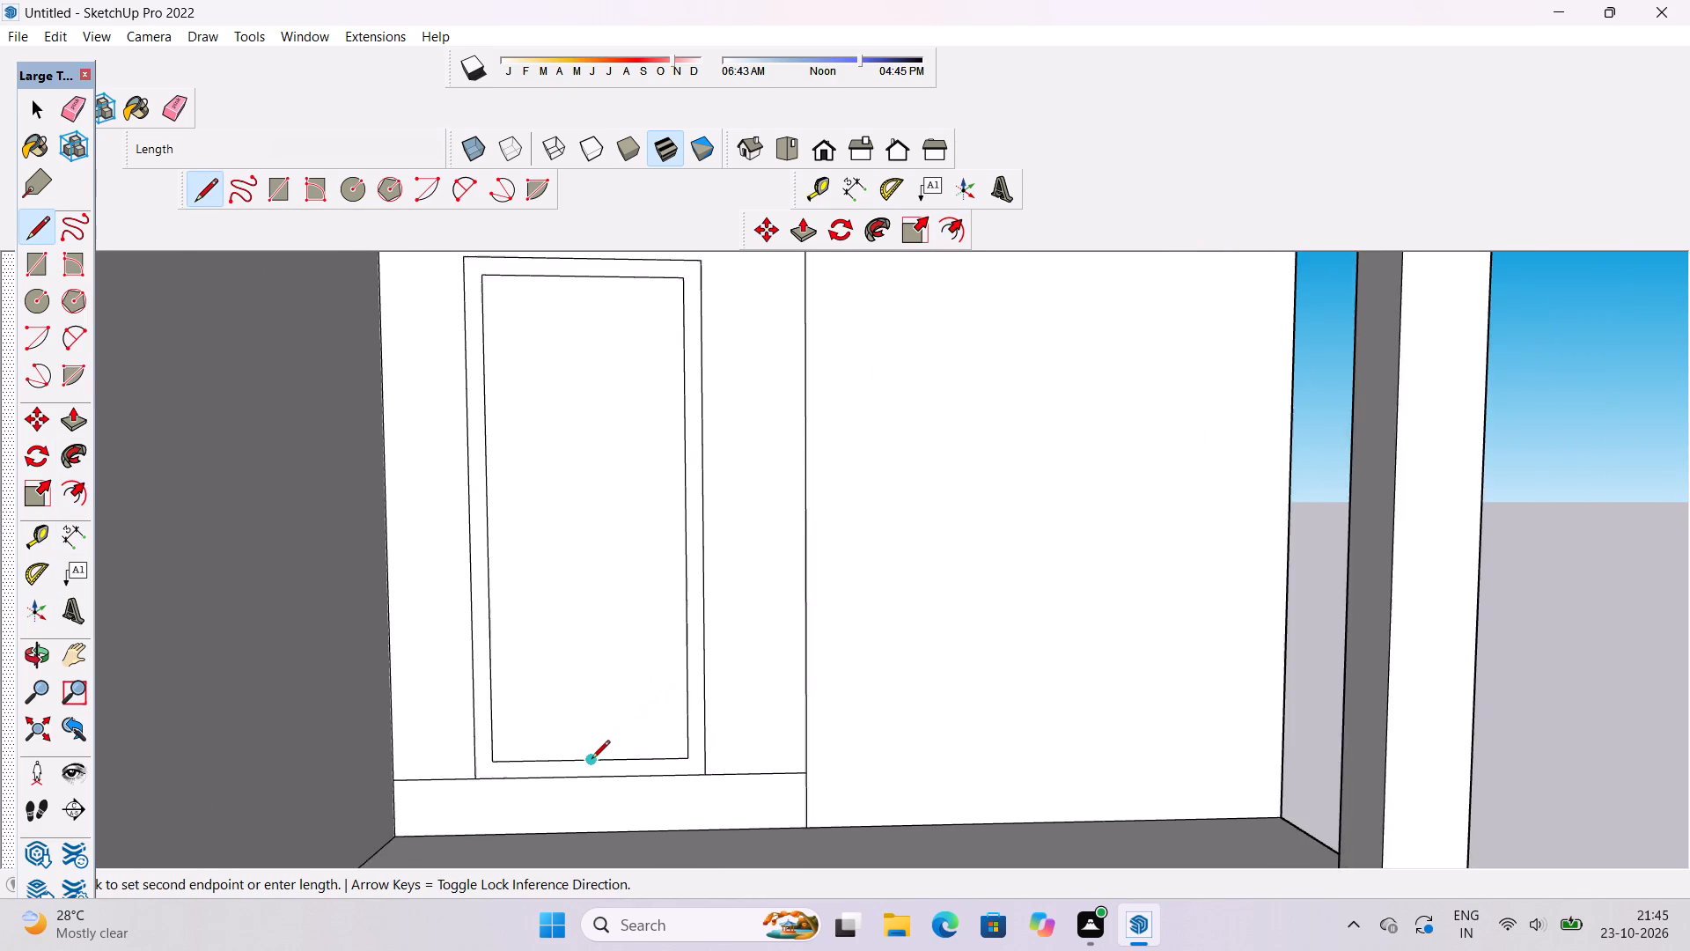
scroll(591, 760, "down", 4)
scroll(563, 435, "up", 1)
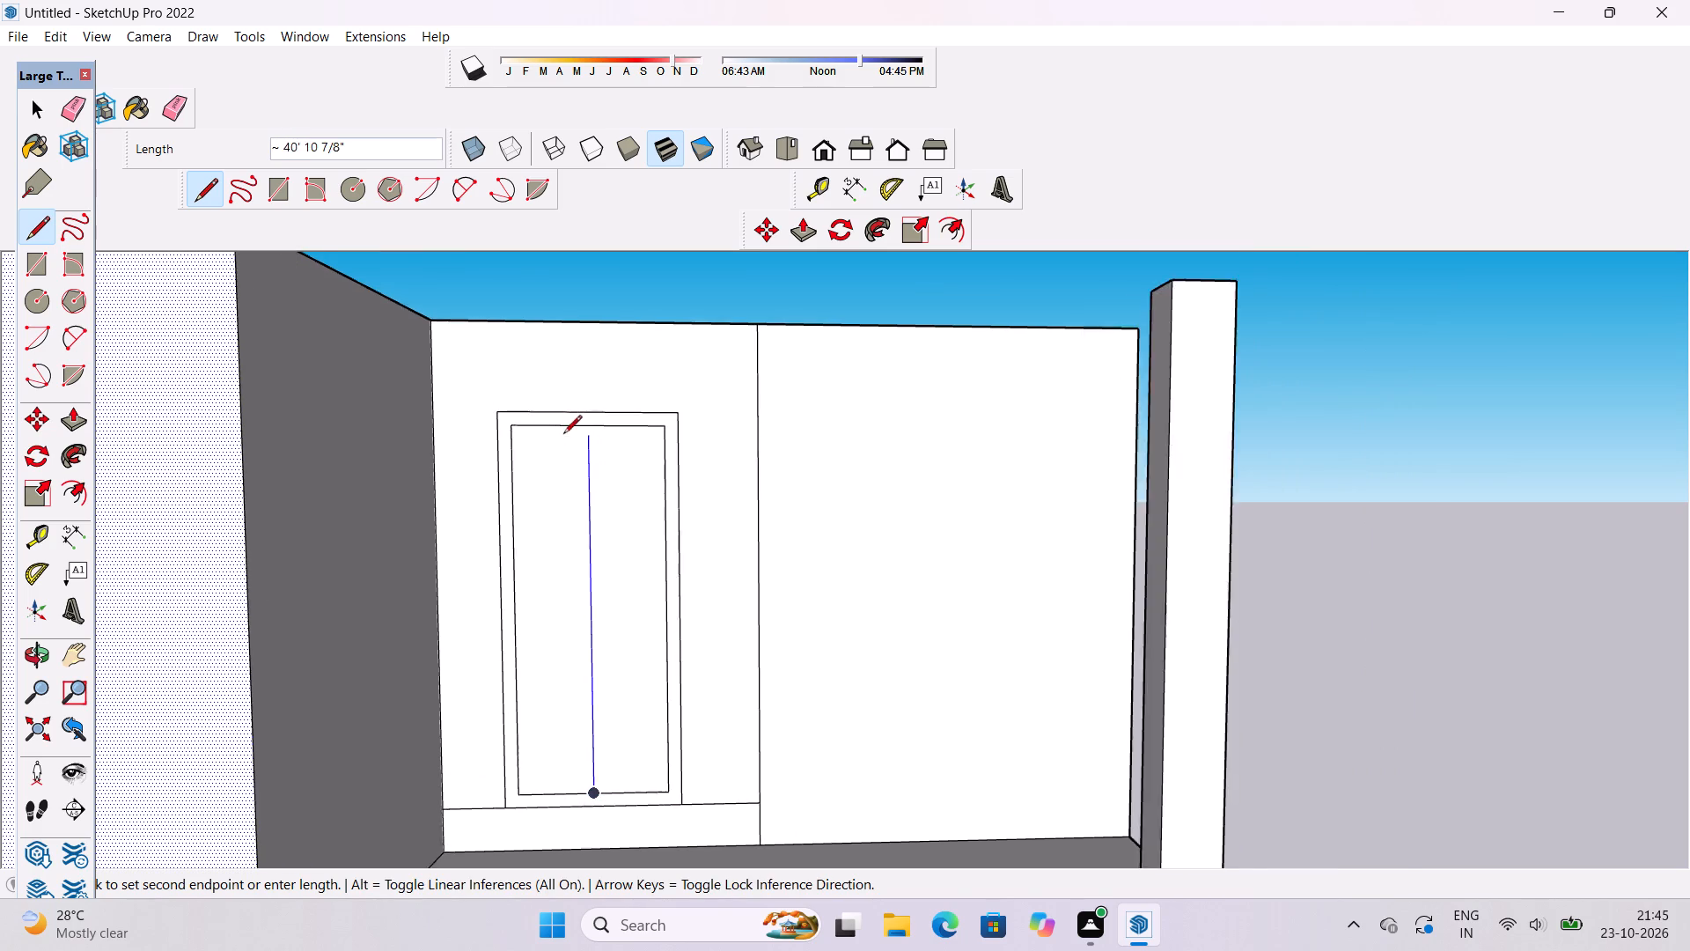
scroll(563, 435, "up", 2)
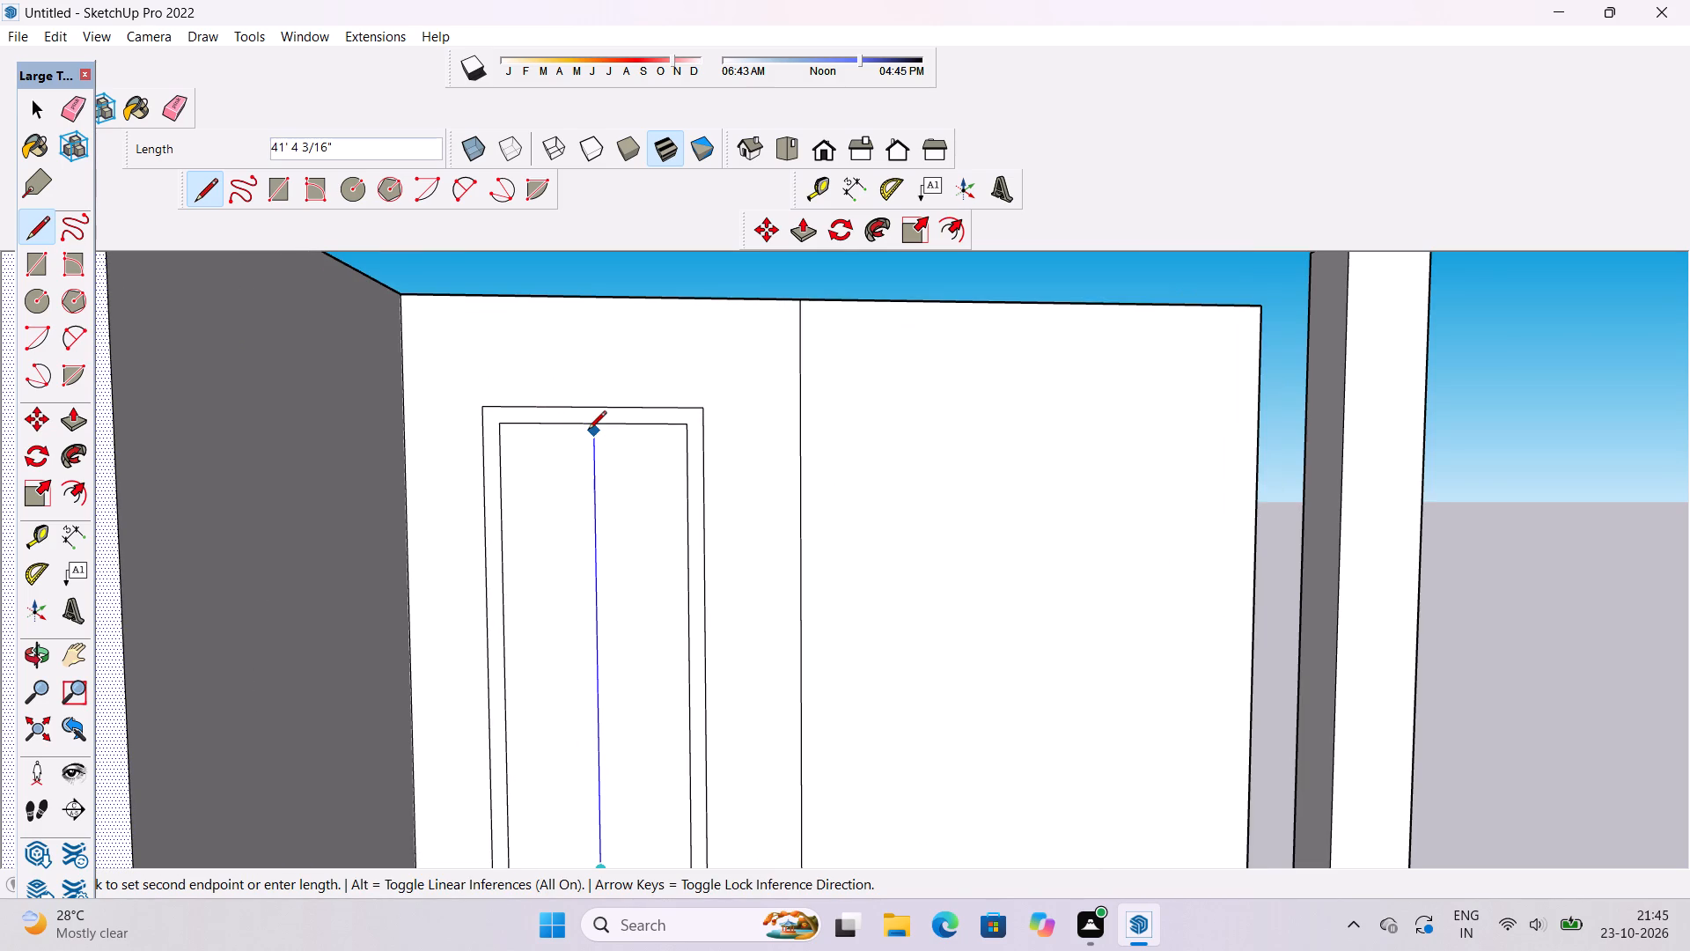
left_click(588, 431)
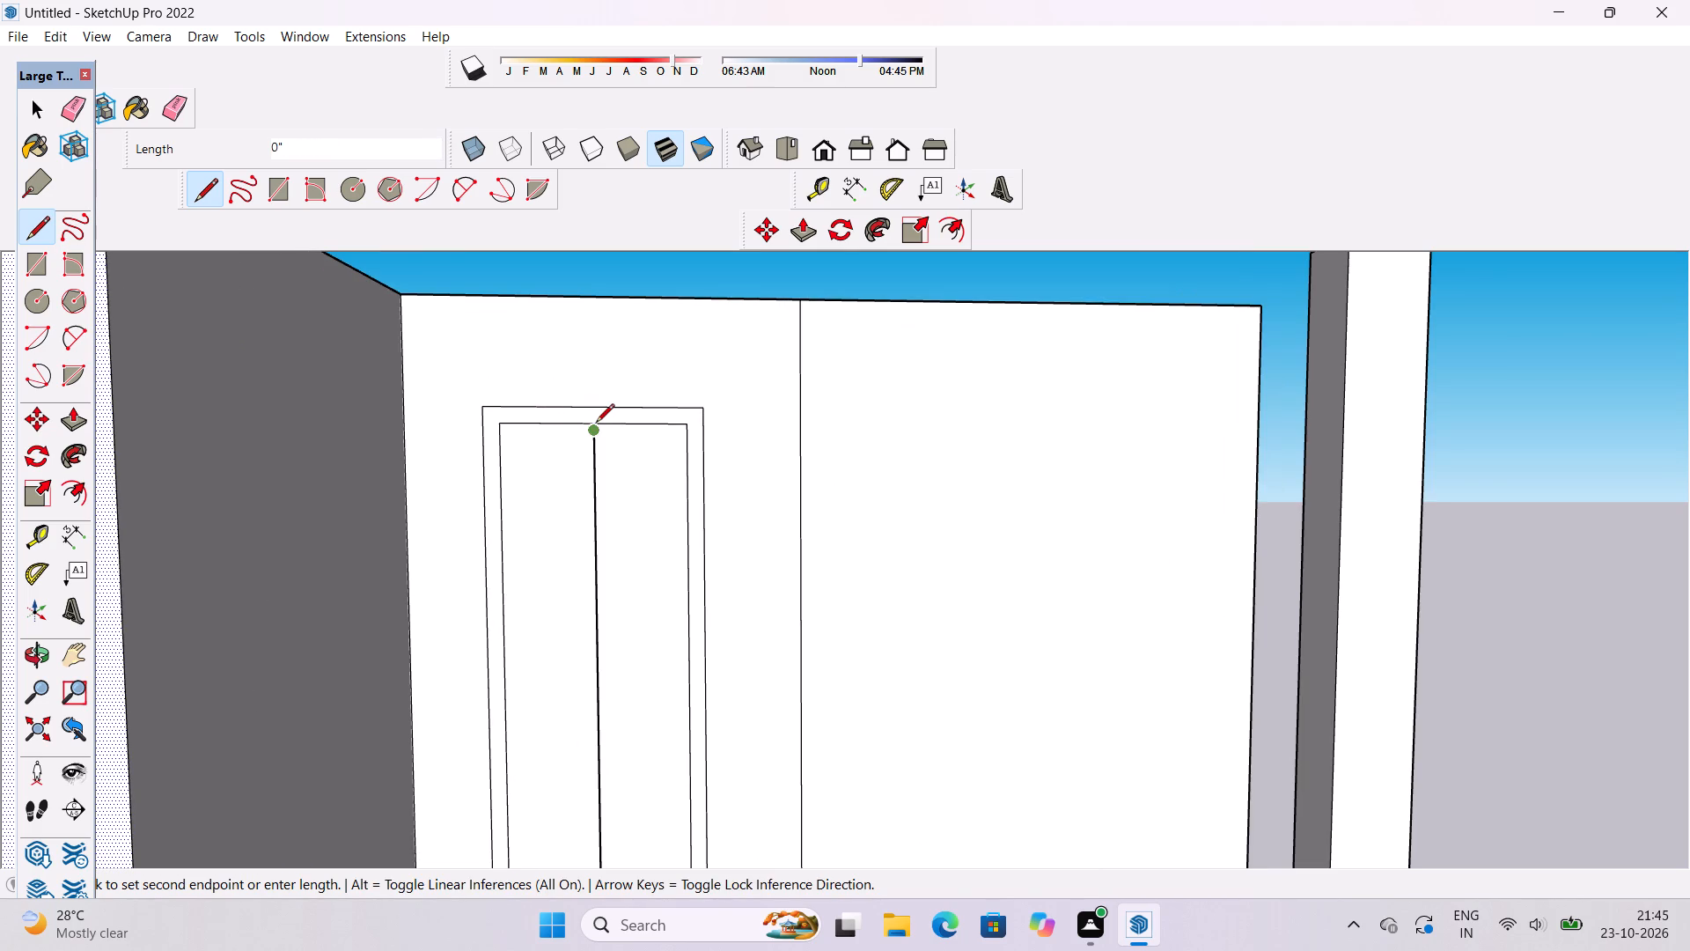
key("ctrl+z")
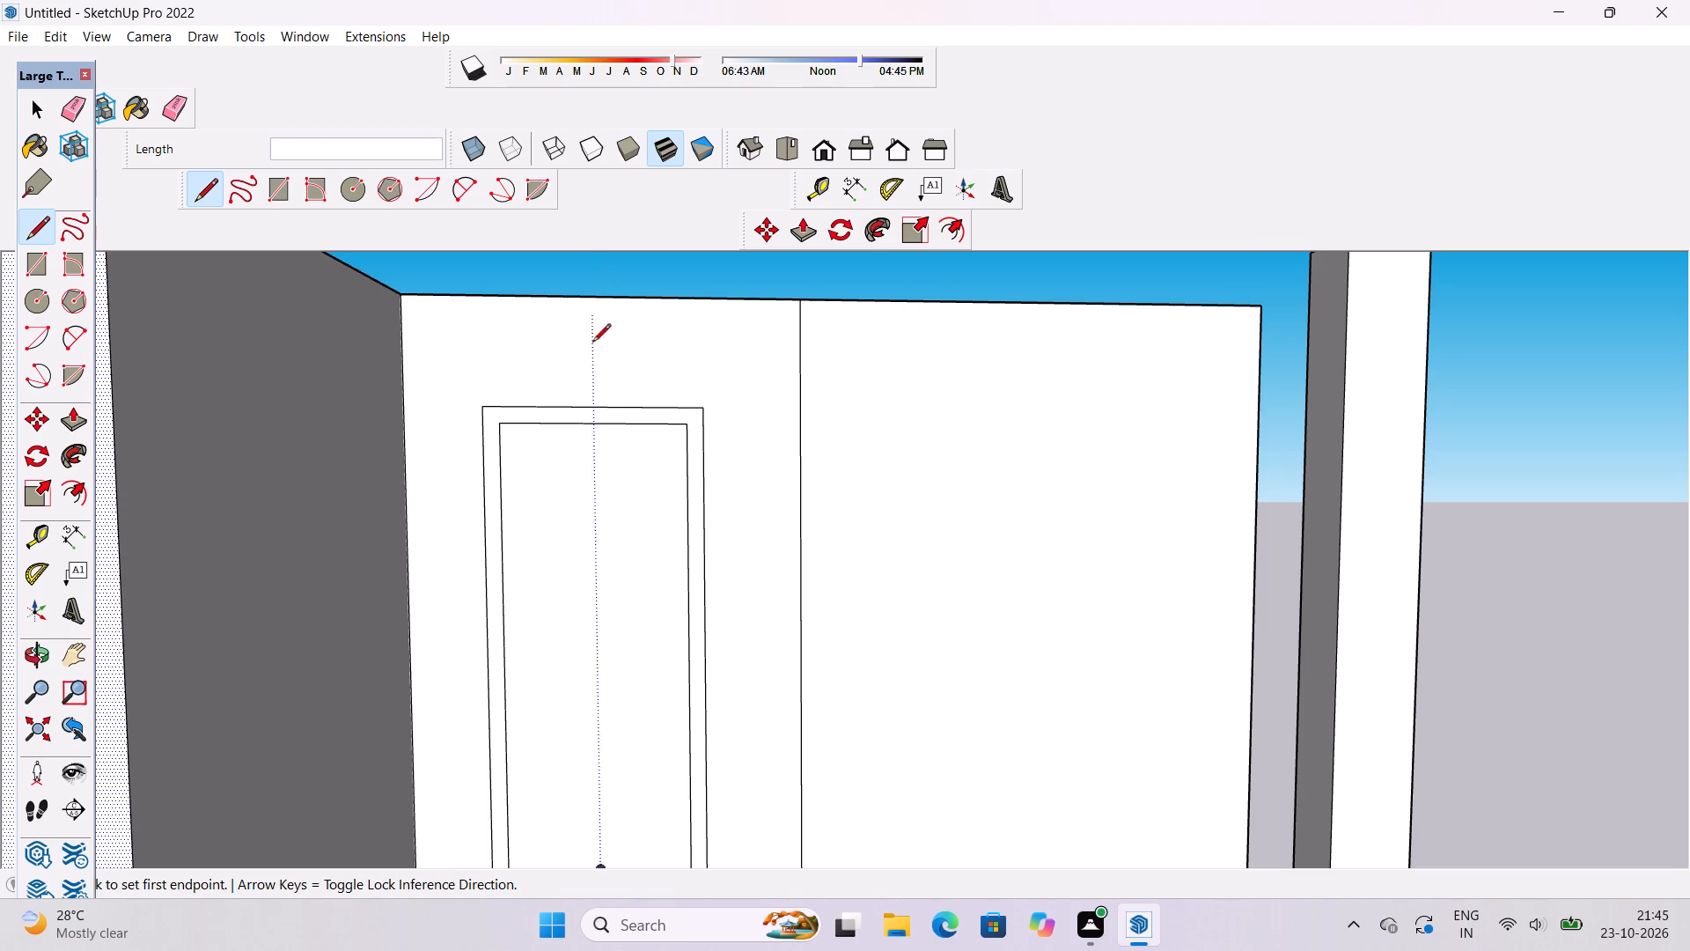
Draw a 42' vertical centre line from the midpoint of the inner rectangle's bottom edge to its top edge.
scroll(592, 372, "down", 5)
scroll(577, 682, "up", 5)
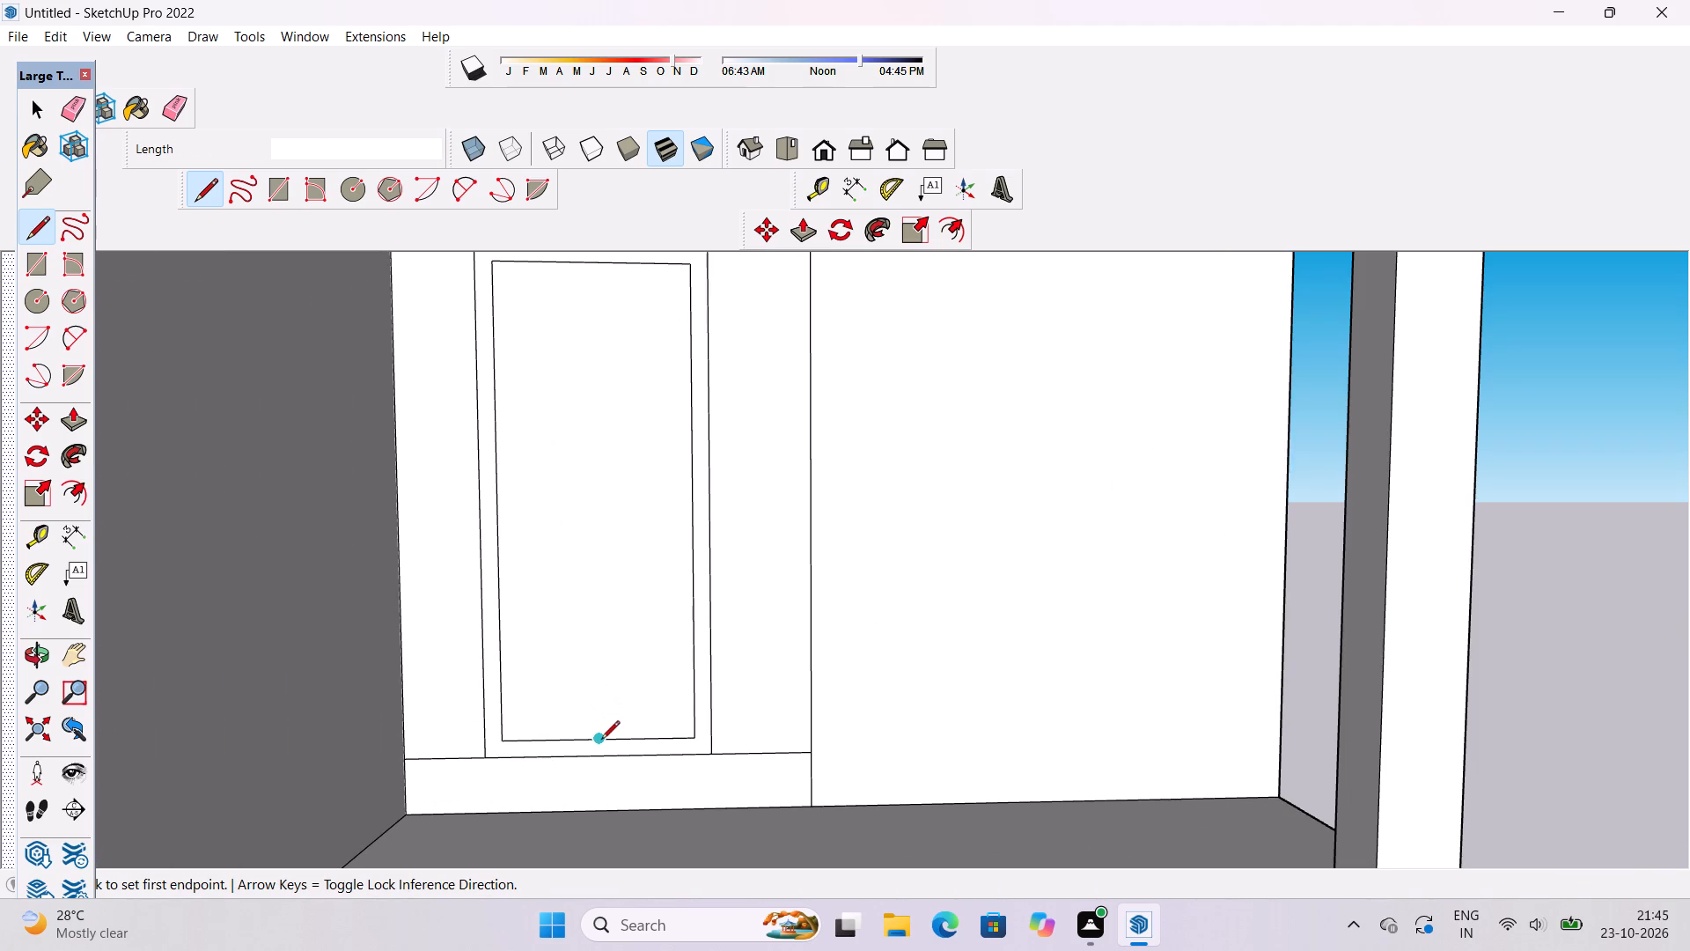
left_click(601, 741)
scroll(601, 741, "down", 7)
scroll(614, 577, "up", 5)
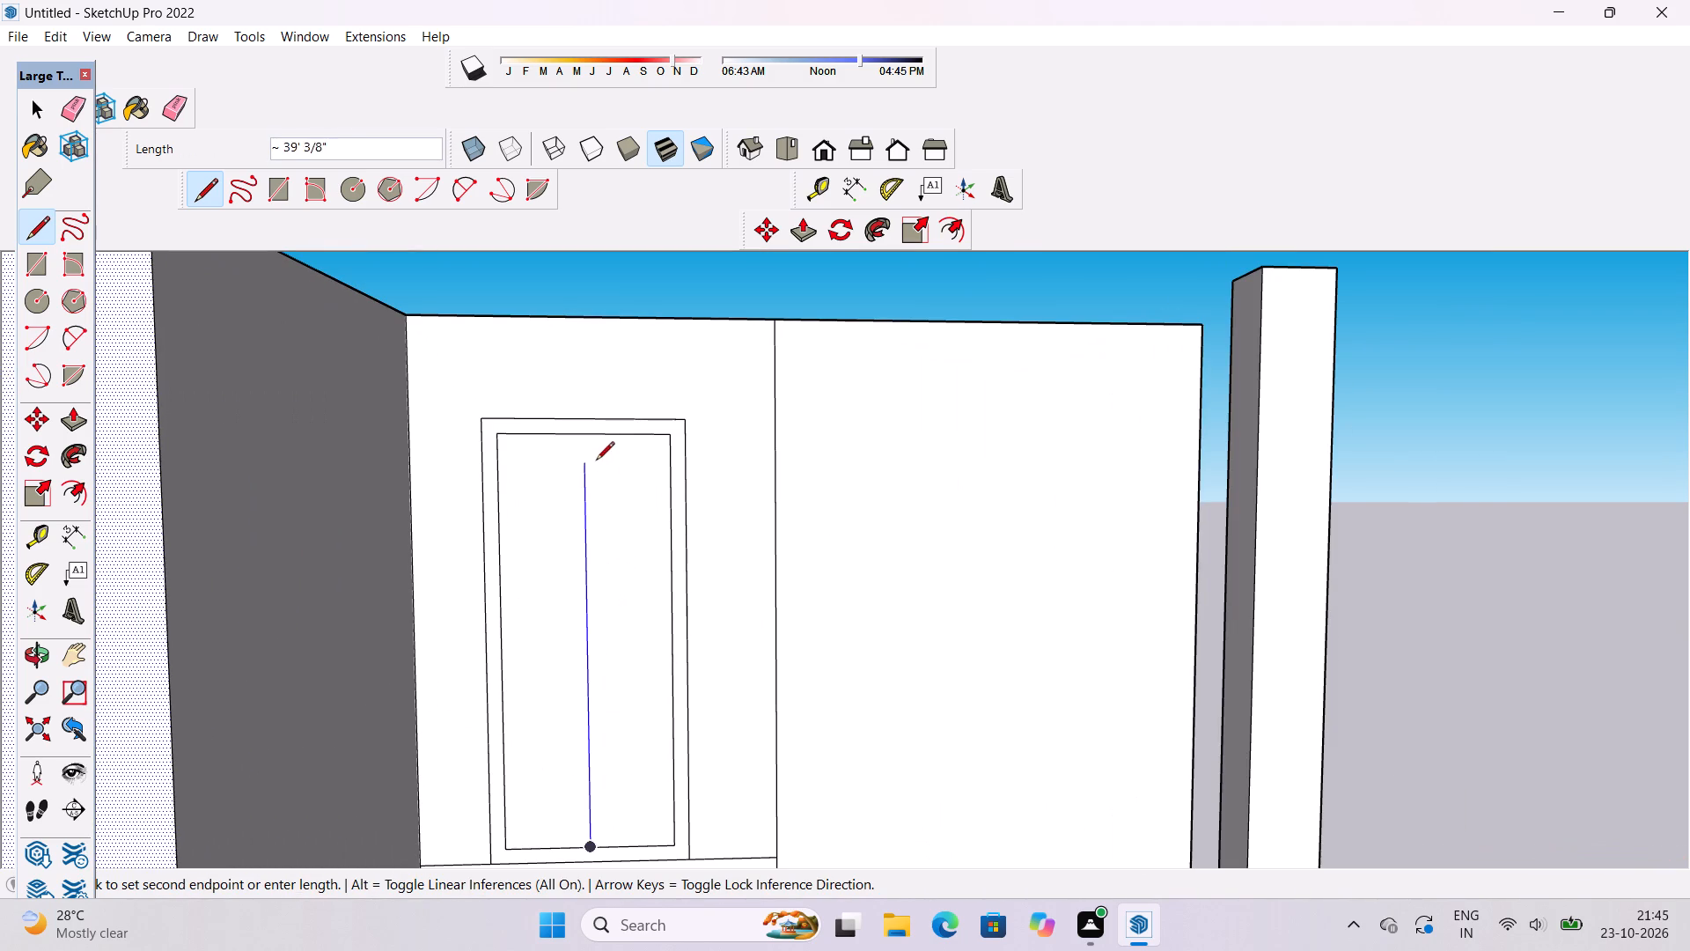
left_click(583, 431)
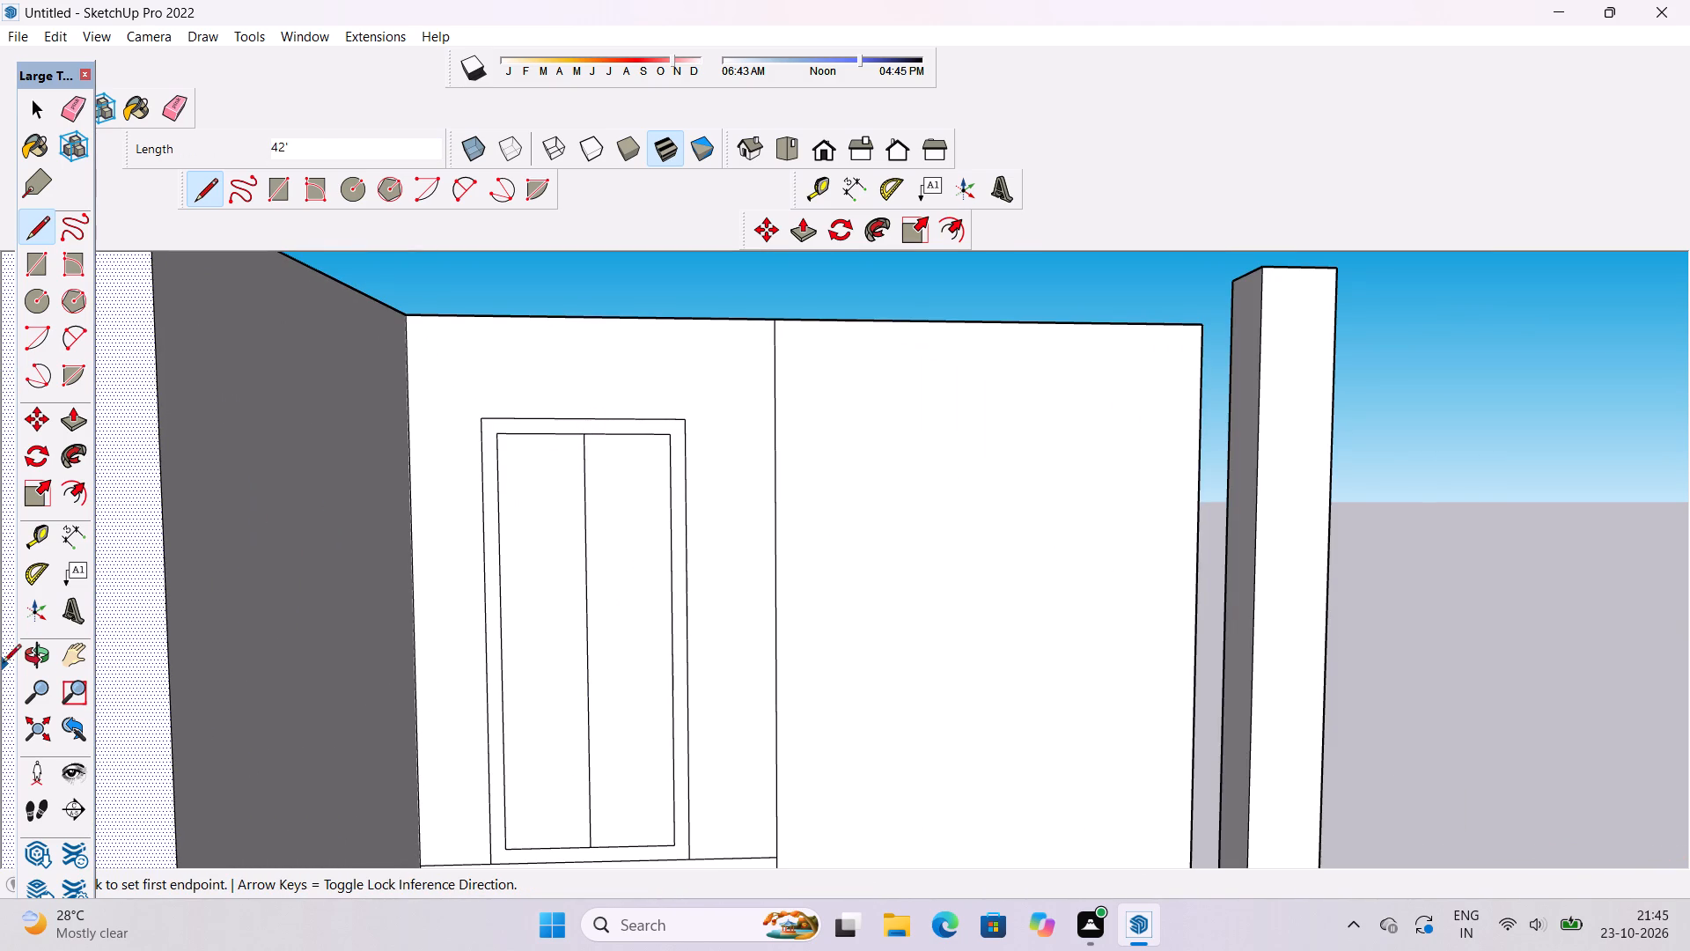
Examine the whole building mass, including the divided framed opening, walled enclosure and column, from several angles.
left_click(38, 652)
scroll(561, 676, "down", 6)
scroll(452, 621, "down", 3)
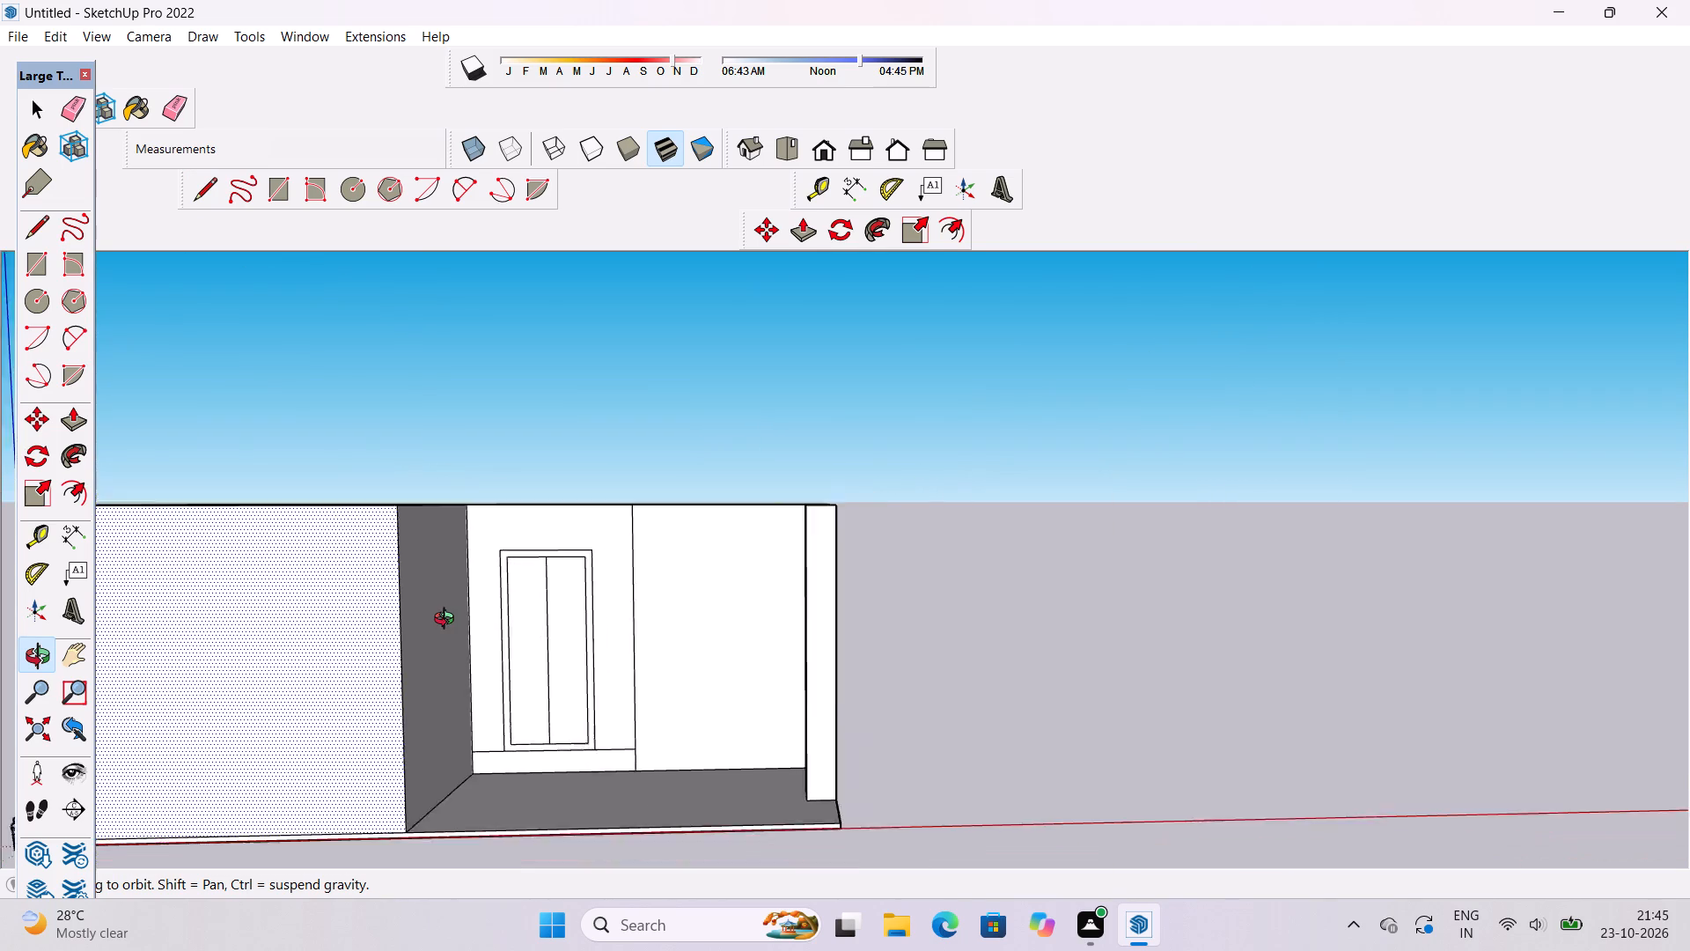
scroll(448, 621, "down", 2)
scroll(496, 577, "up", 15)
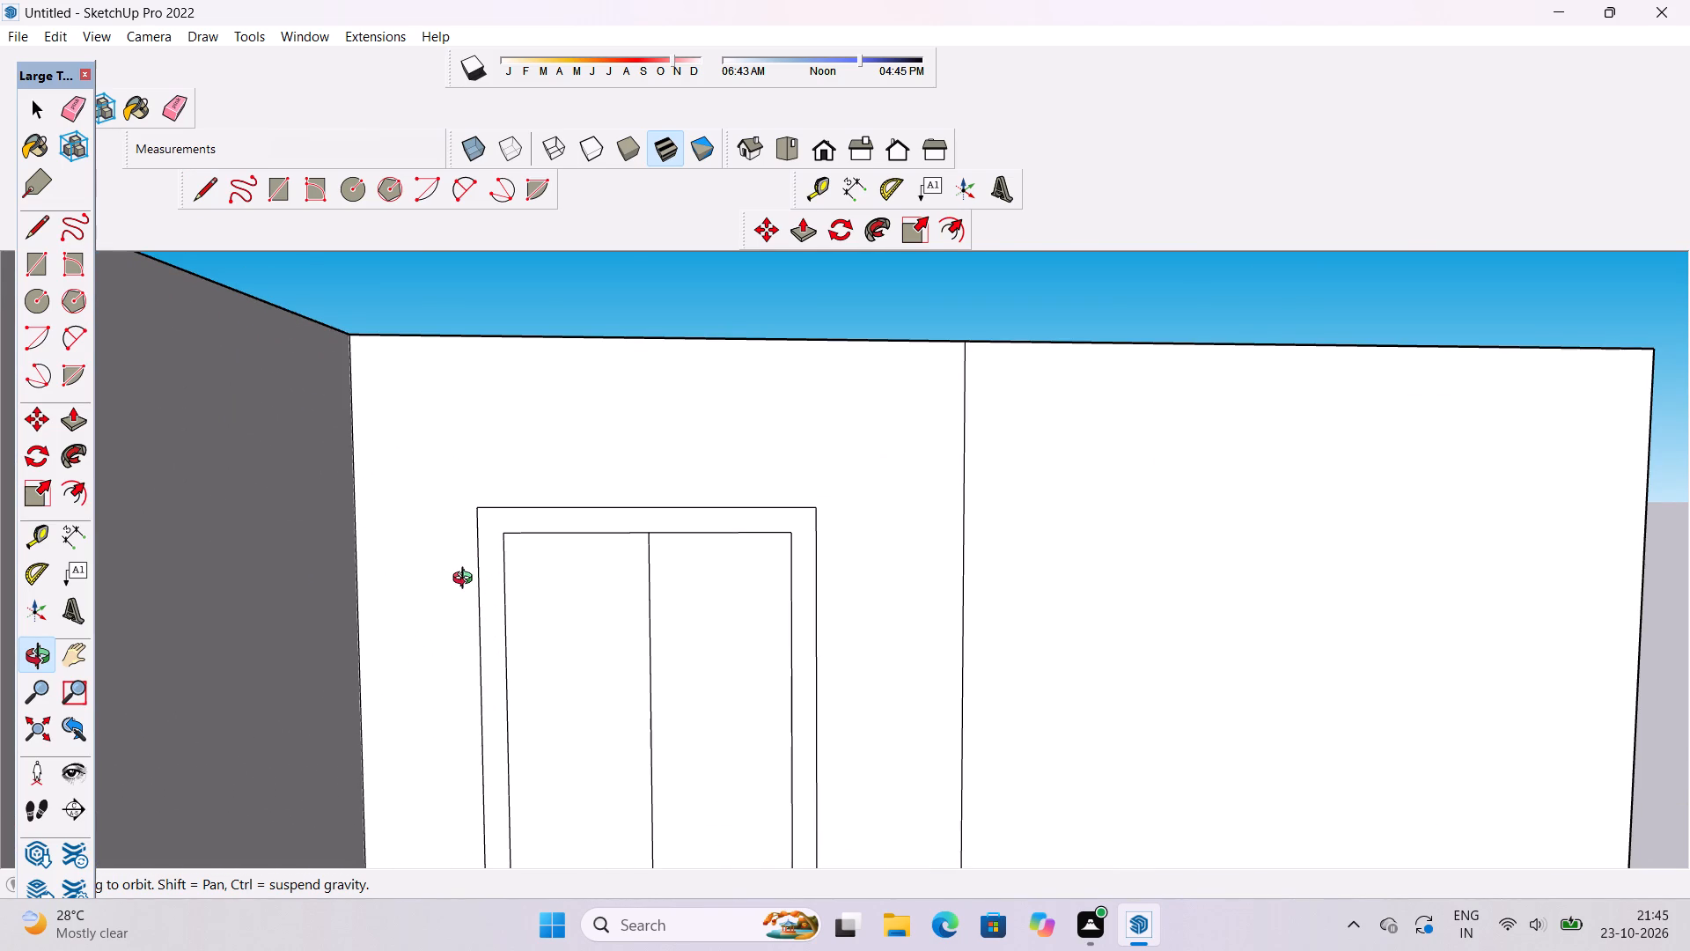
scroll(467, 580, "down", 10)
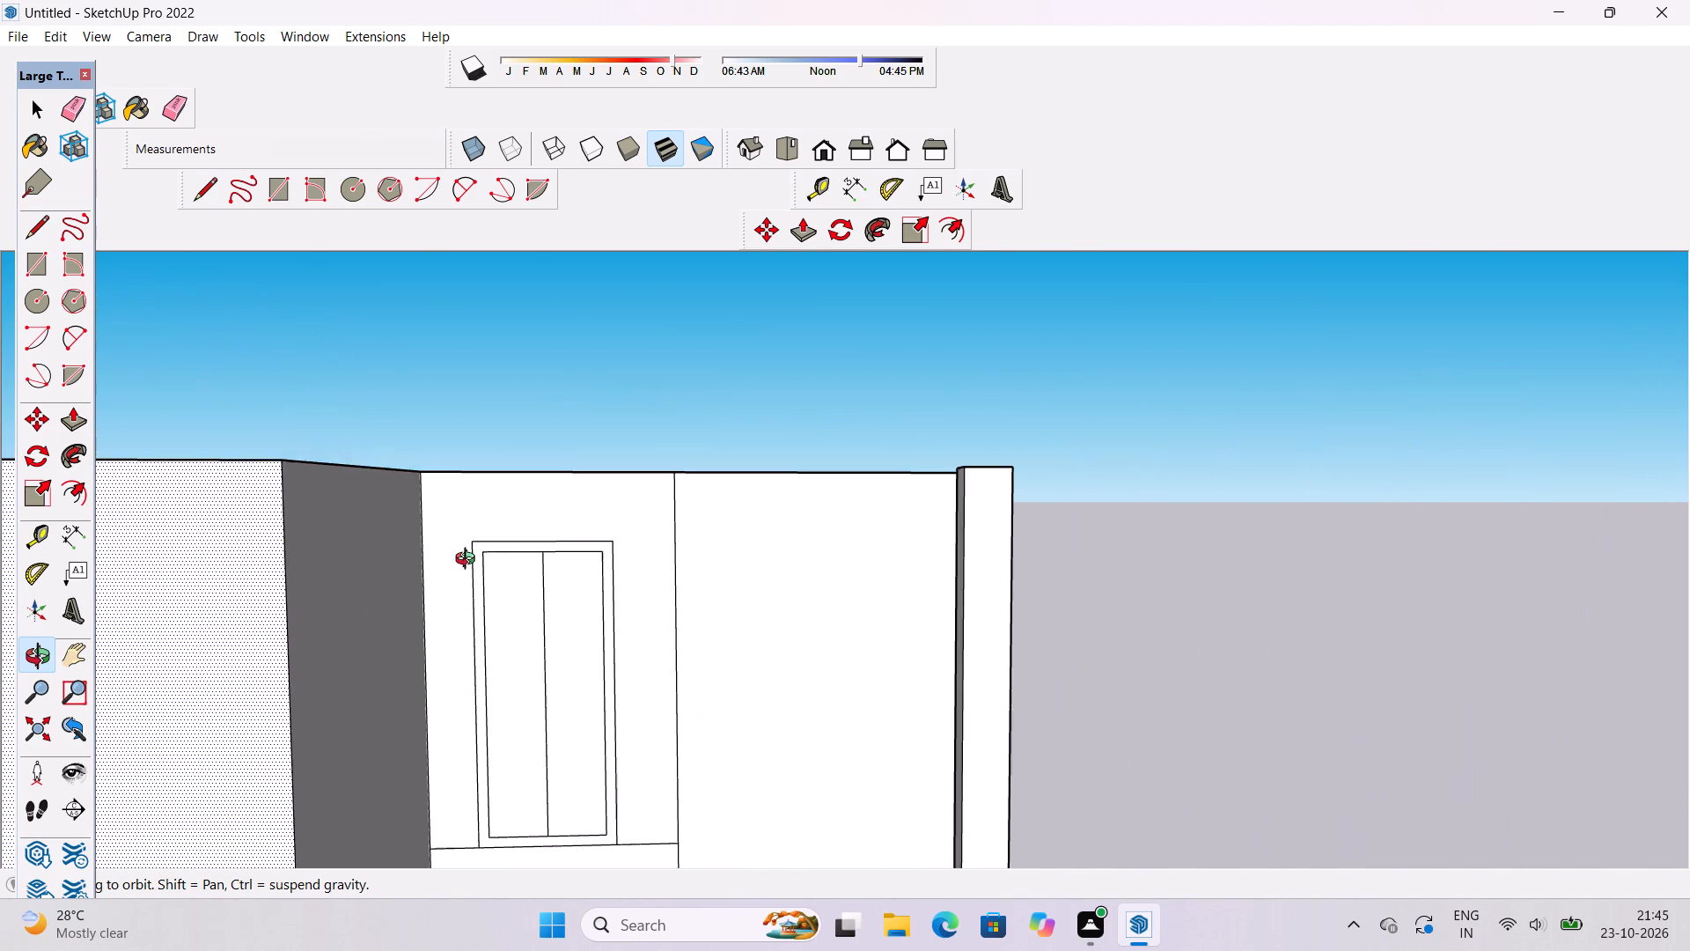
scroll(469, 561, "down", 3)
left_click_drag(469, 588, 469, 630)
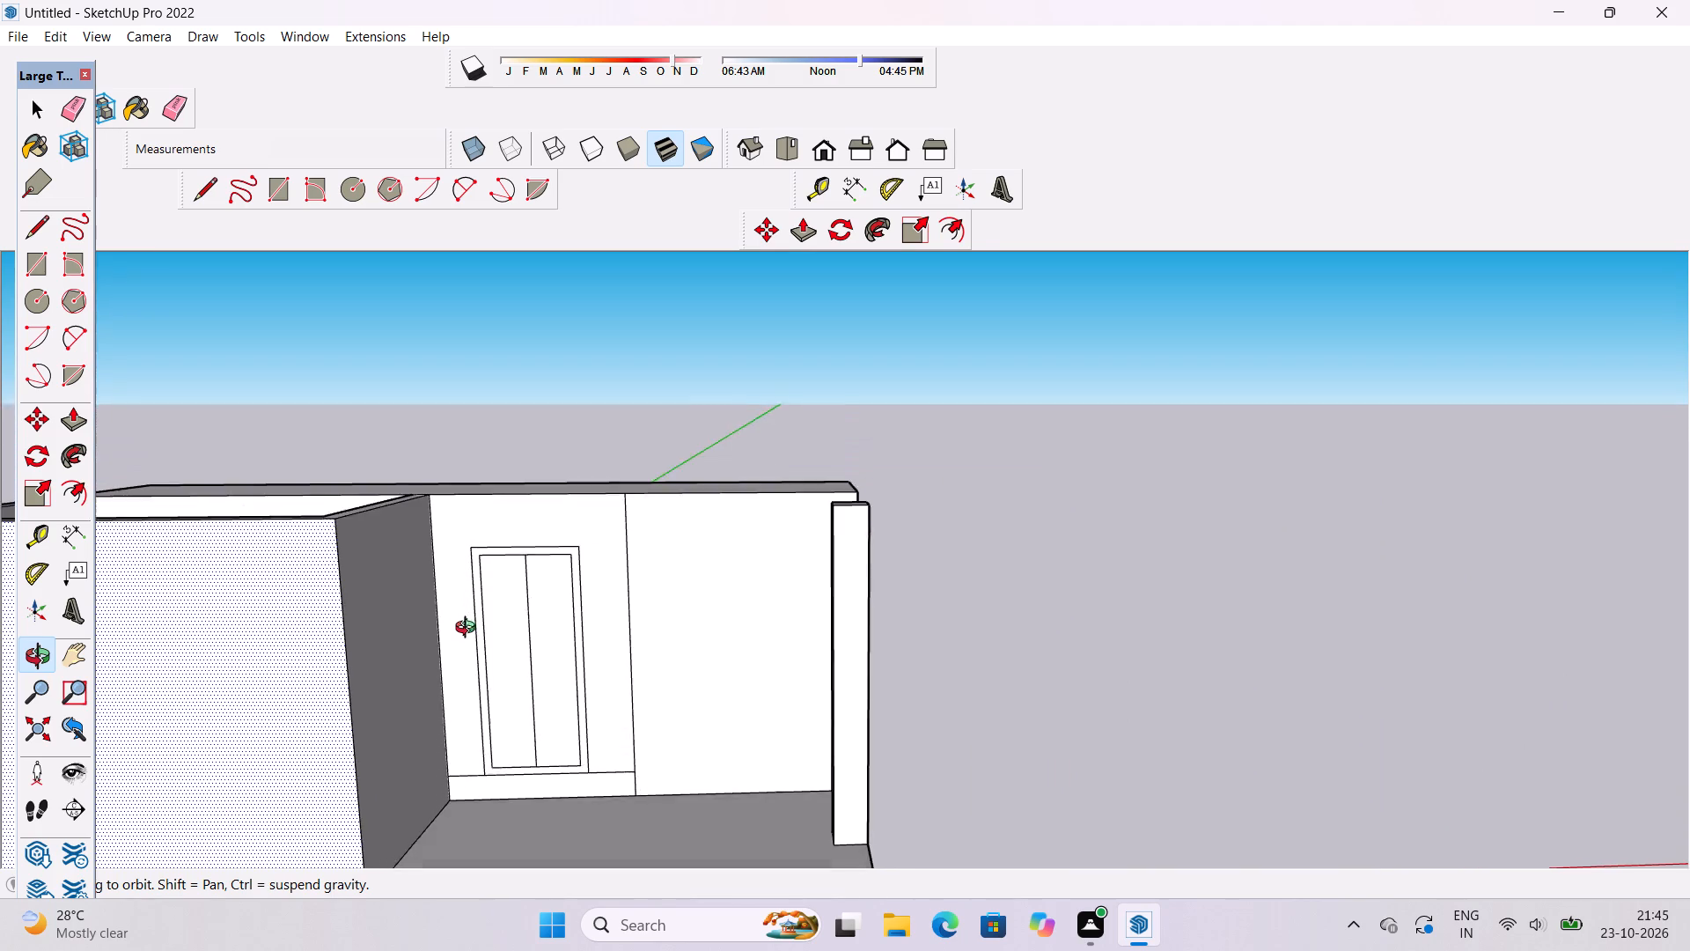
left_click_drag(469, 630, 451, 667)
scroll(611, 568, "down", 5)
left_click_drag(474, 664, 508, 658)
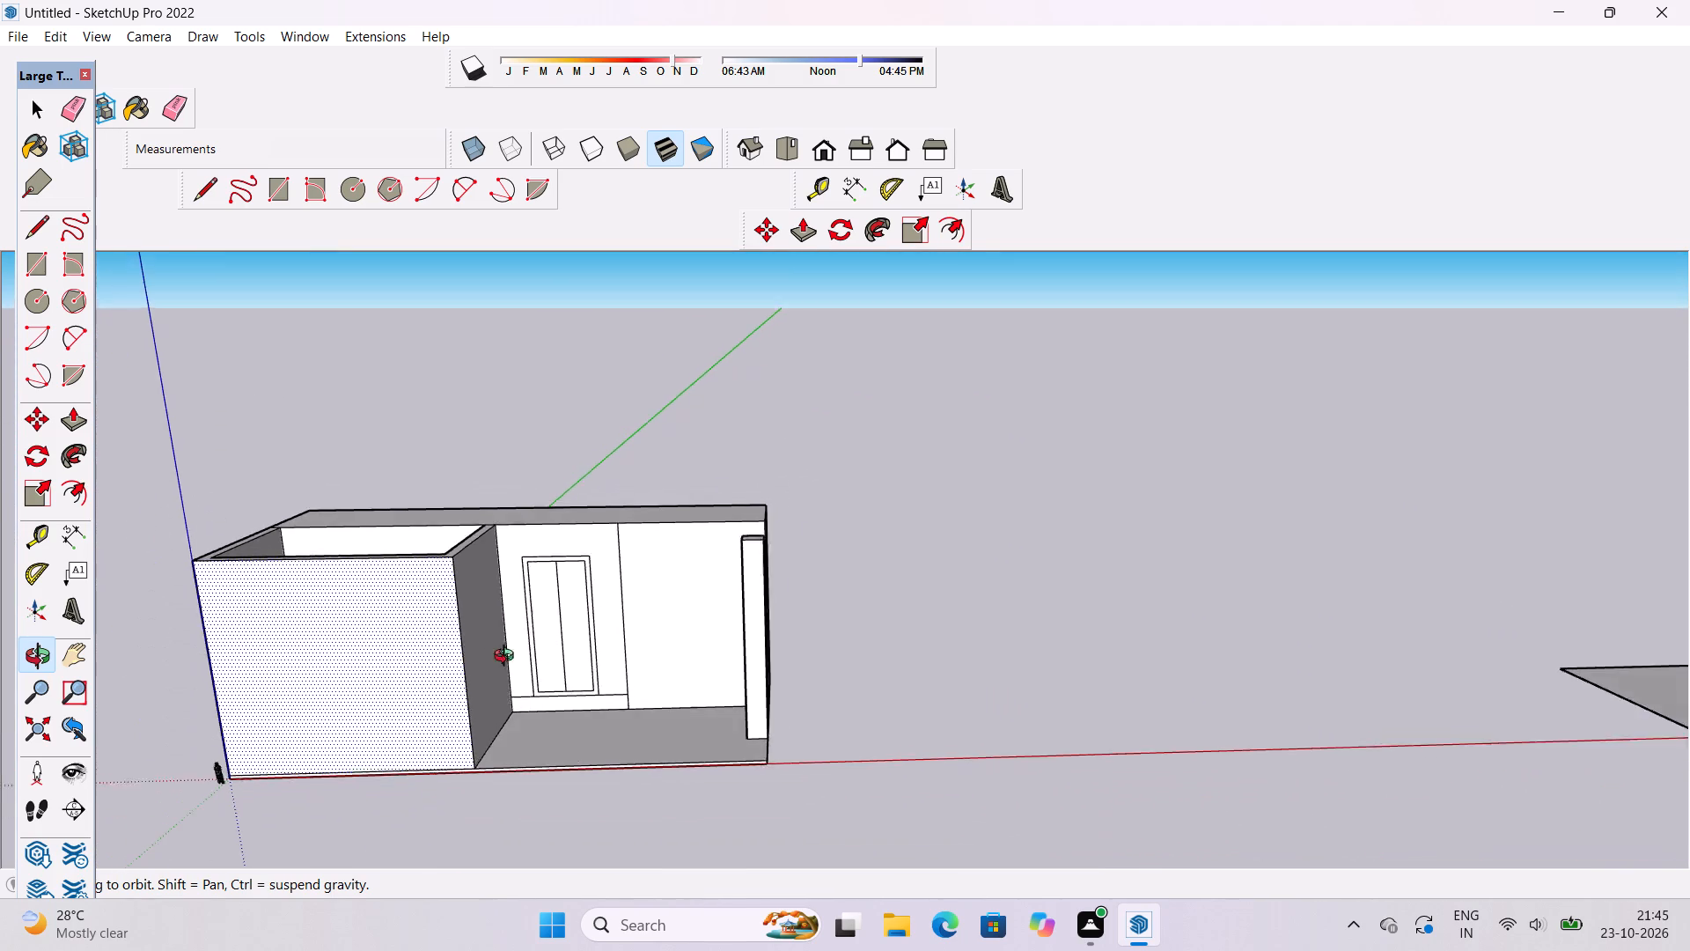
left_click_drag(508, 658, 589, 669)
scroll(586, 637, "down", 3)
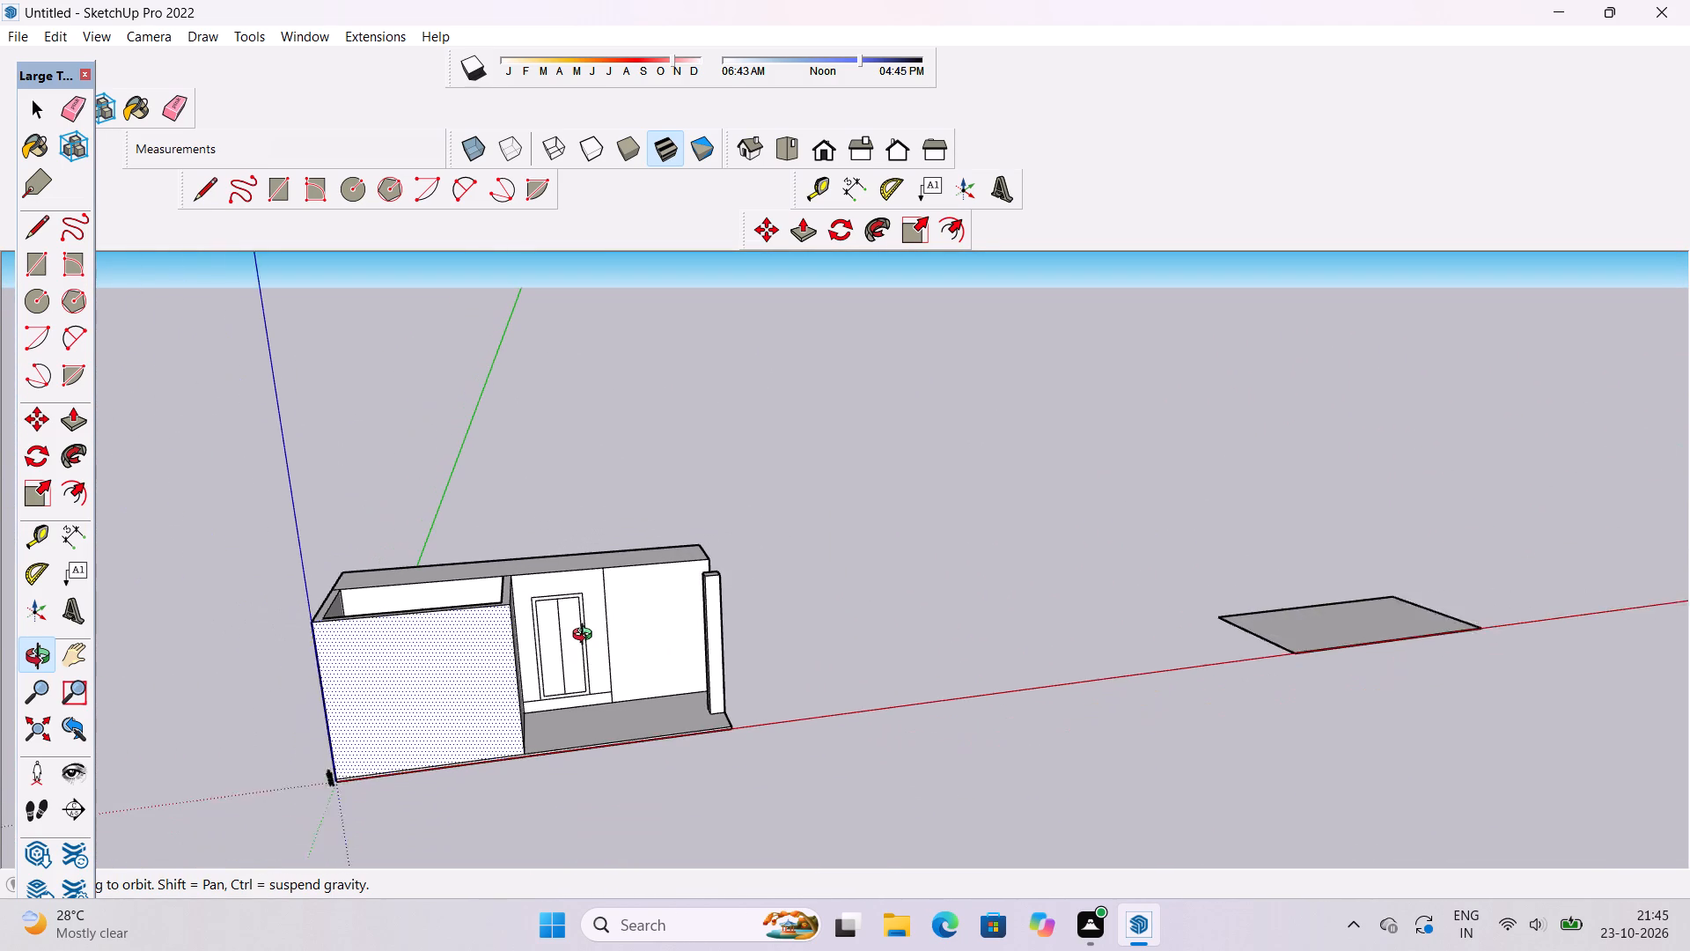
scroll(586, 637, "down", 2)
scroll(591, 634, "up", 2)
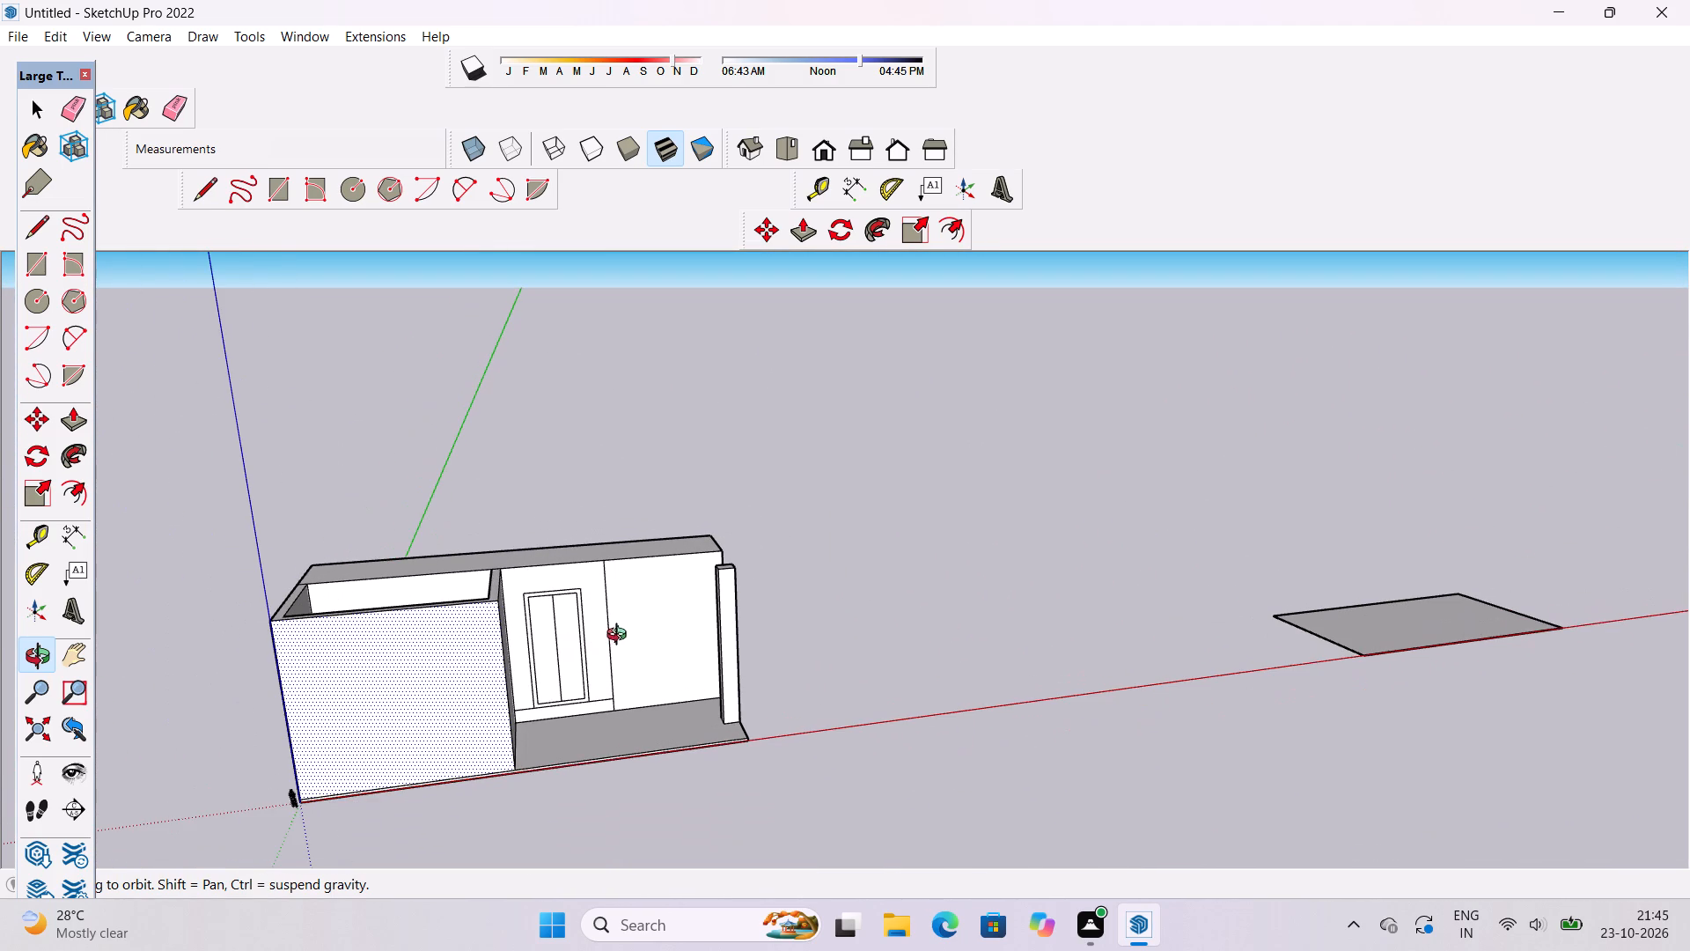
left_click_drag(620, 635, 622, 556)
scroll(631, 593, "down", 3)
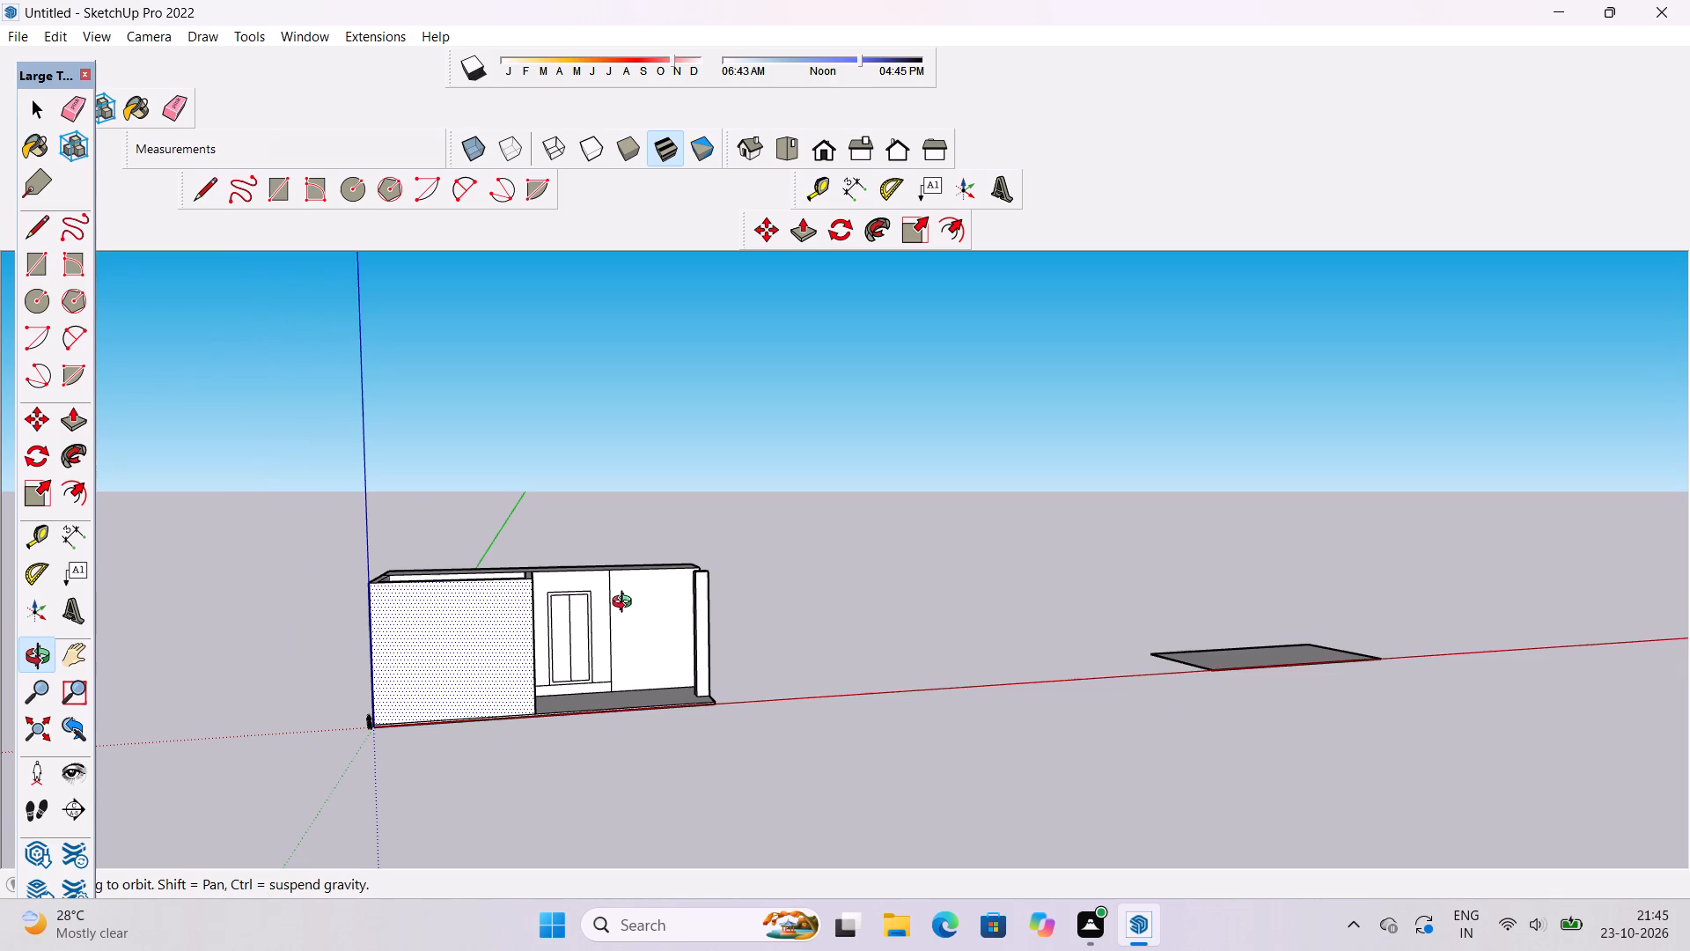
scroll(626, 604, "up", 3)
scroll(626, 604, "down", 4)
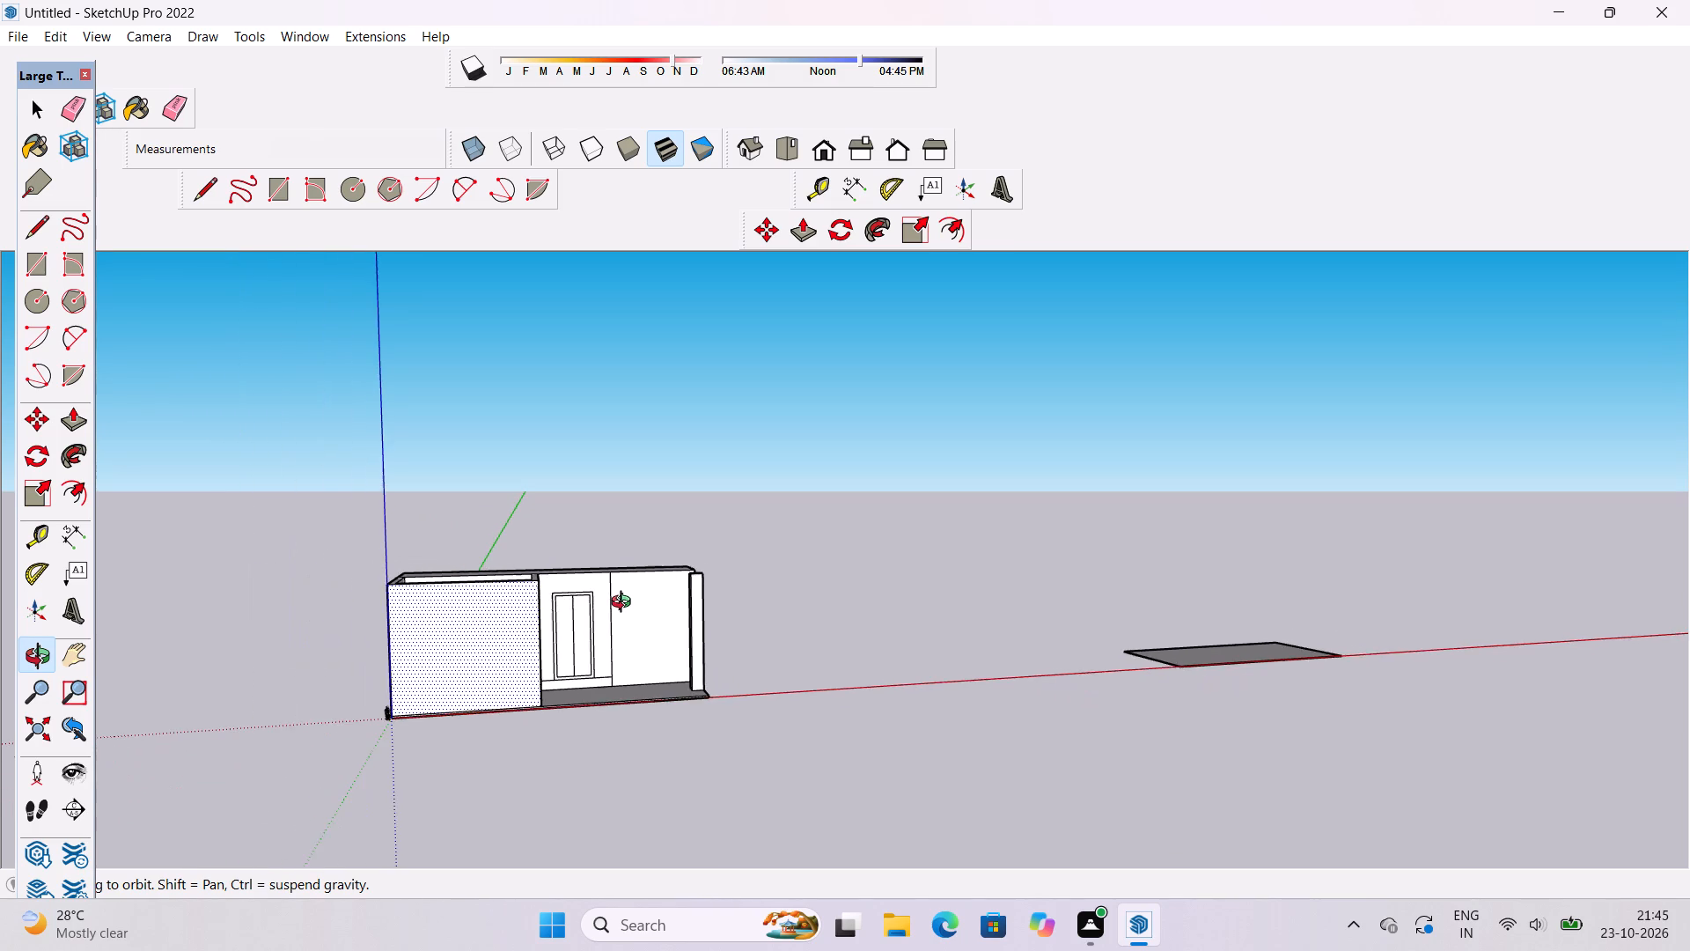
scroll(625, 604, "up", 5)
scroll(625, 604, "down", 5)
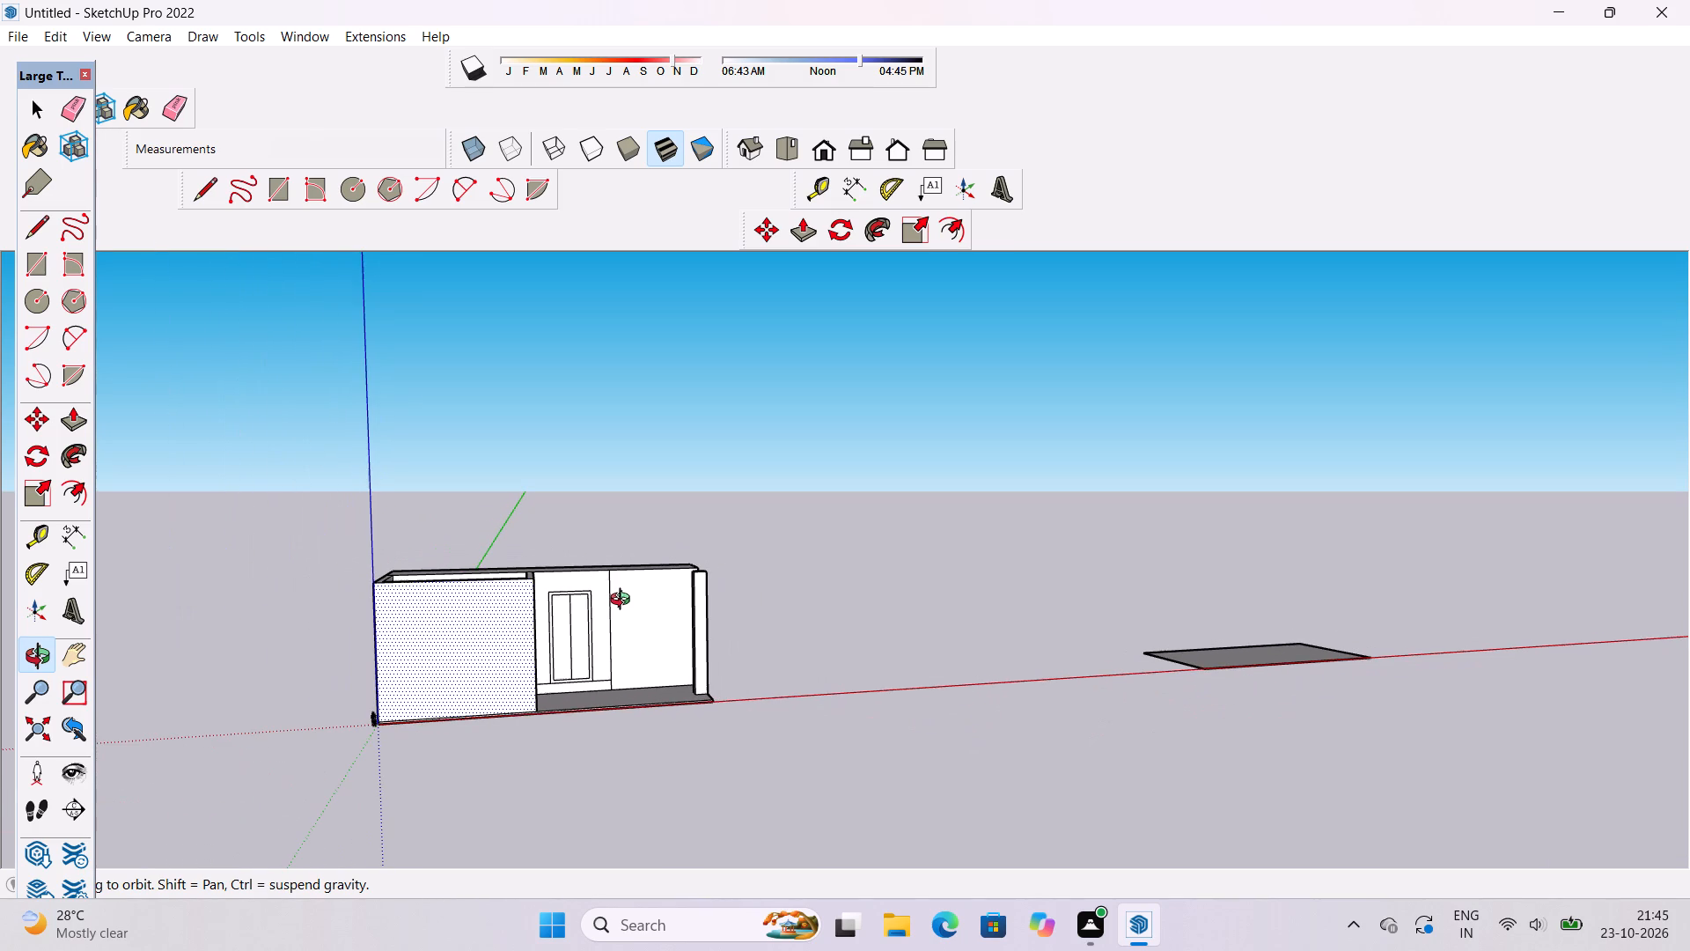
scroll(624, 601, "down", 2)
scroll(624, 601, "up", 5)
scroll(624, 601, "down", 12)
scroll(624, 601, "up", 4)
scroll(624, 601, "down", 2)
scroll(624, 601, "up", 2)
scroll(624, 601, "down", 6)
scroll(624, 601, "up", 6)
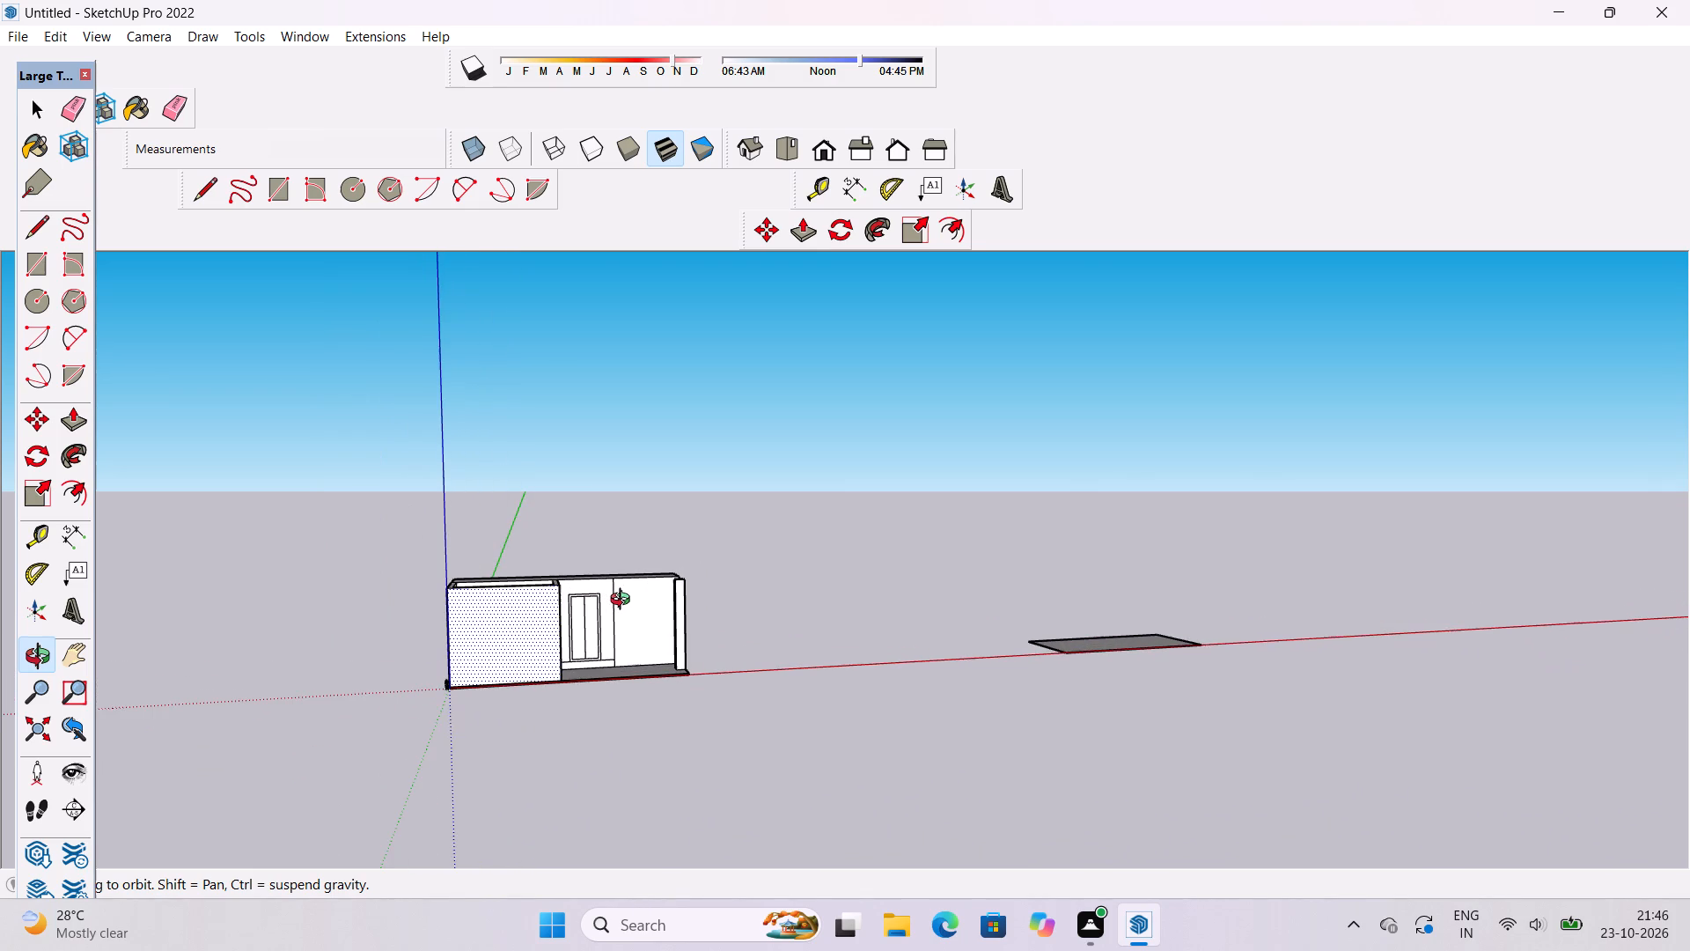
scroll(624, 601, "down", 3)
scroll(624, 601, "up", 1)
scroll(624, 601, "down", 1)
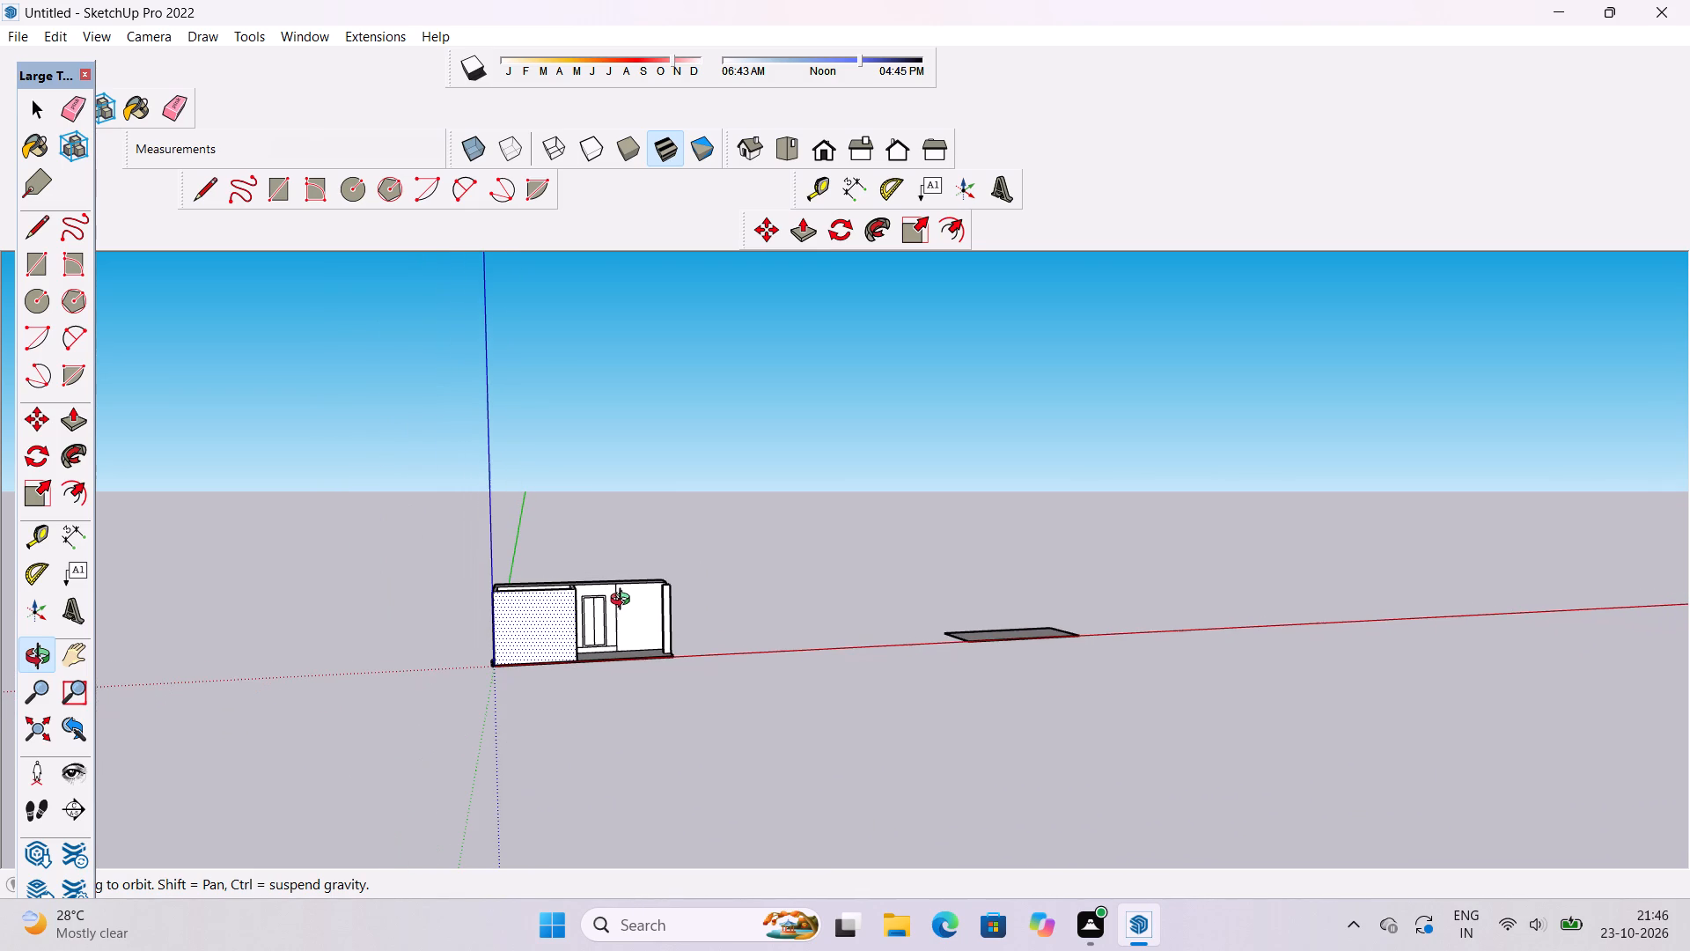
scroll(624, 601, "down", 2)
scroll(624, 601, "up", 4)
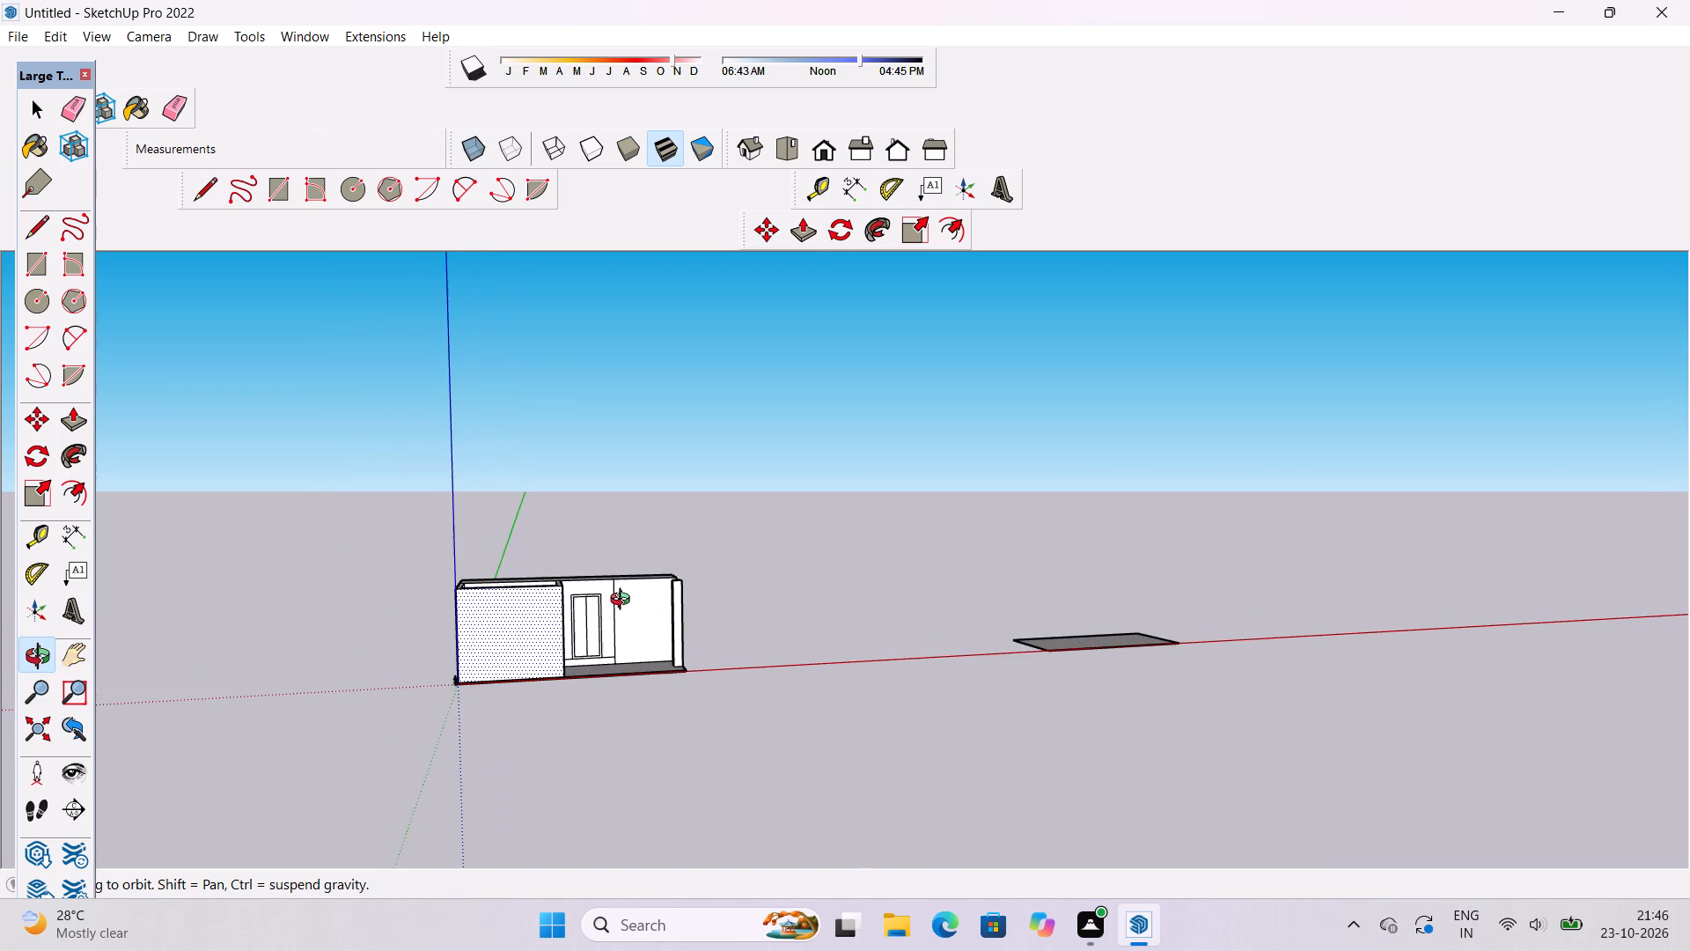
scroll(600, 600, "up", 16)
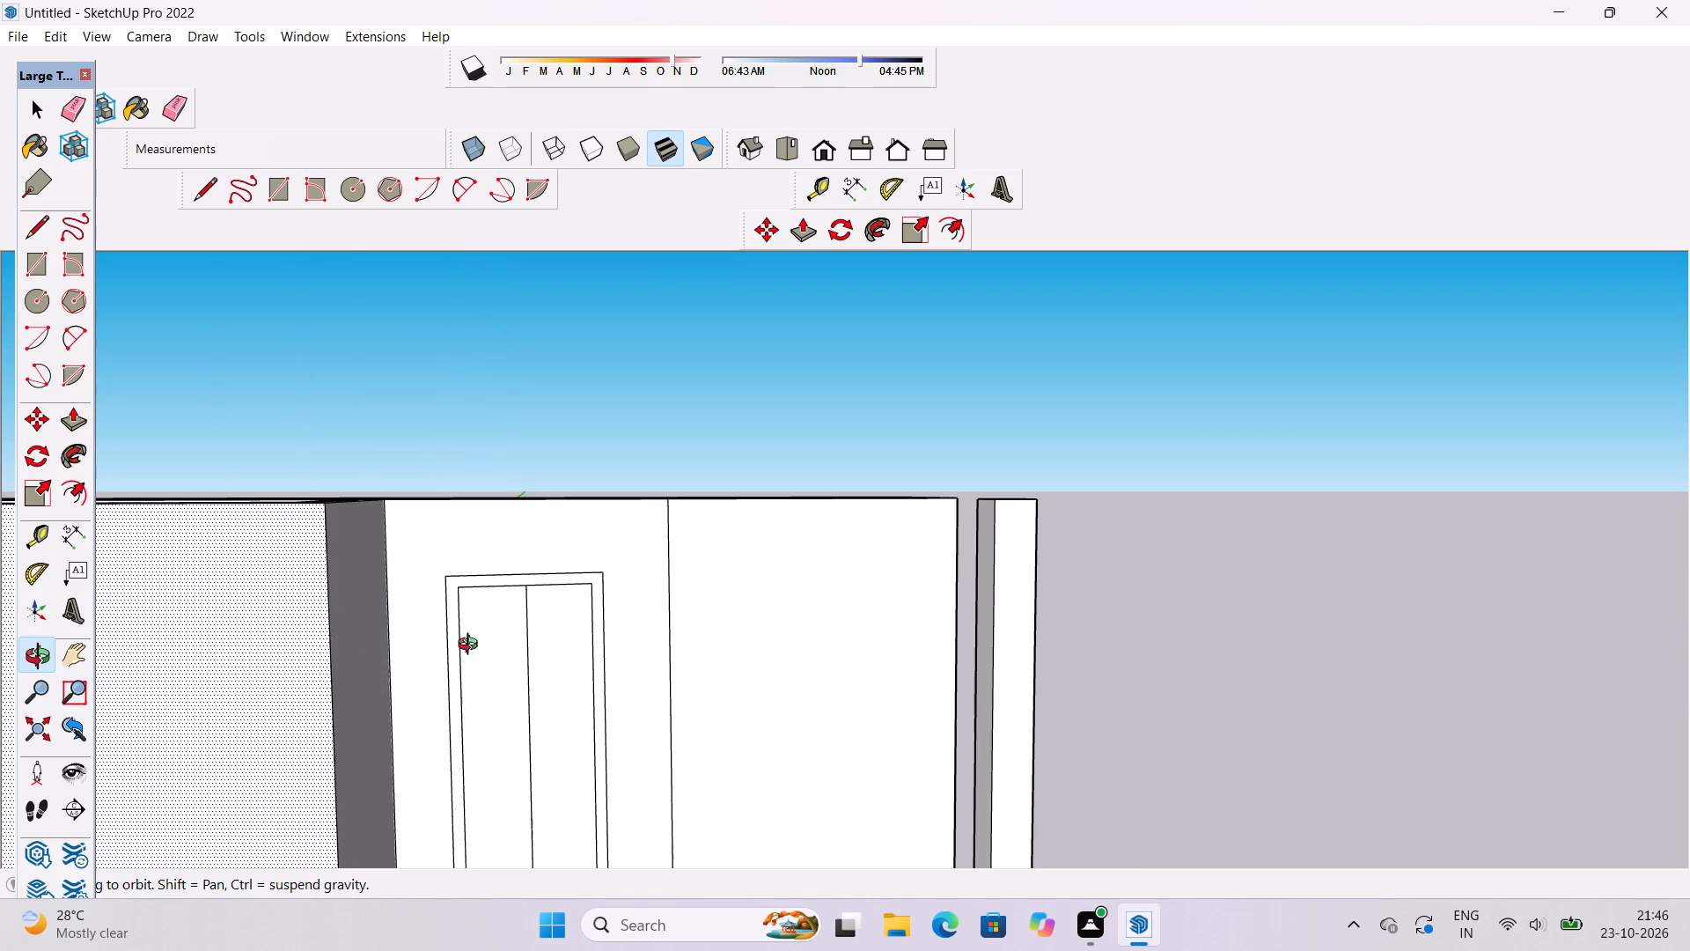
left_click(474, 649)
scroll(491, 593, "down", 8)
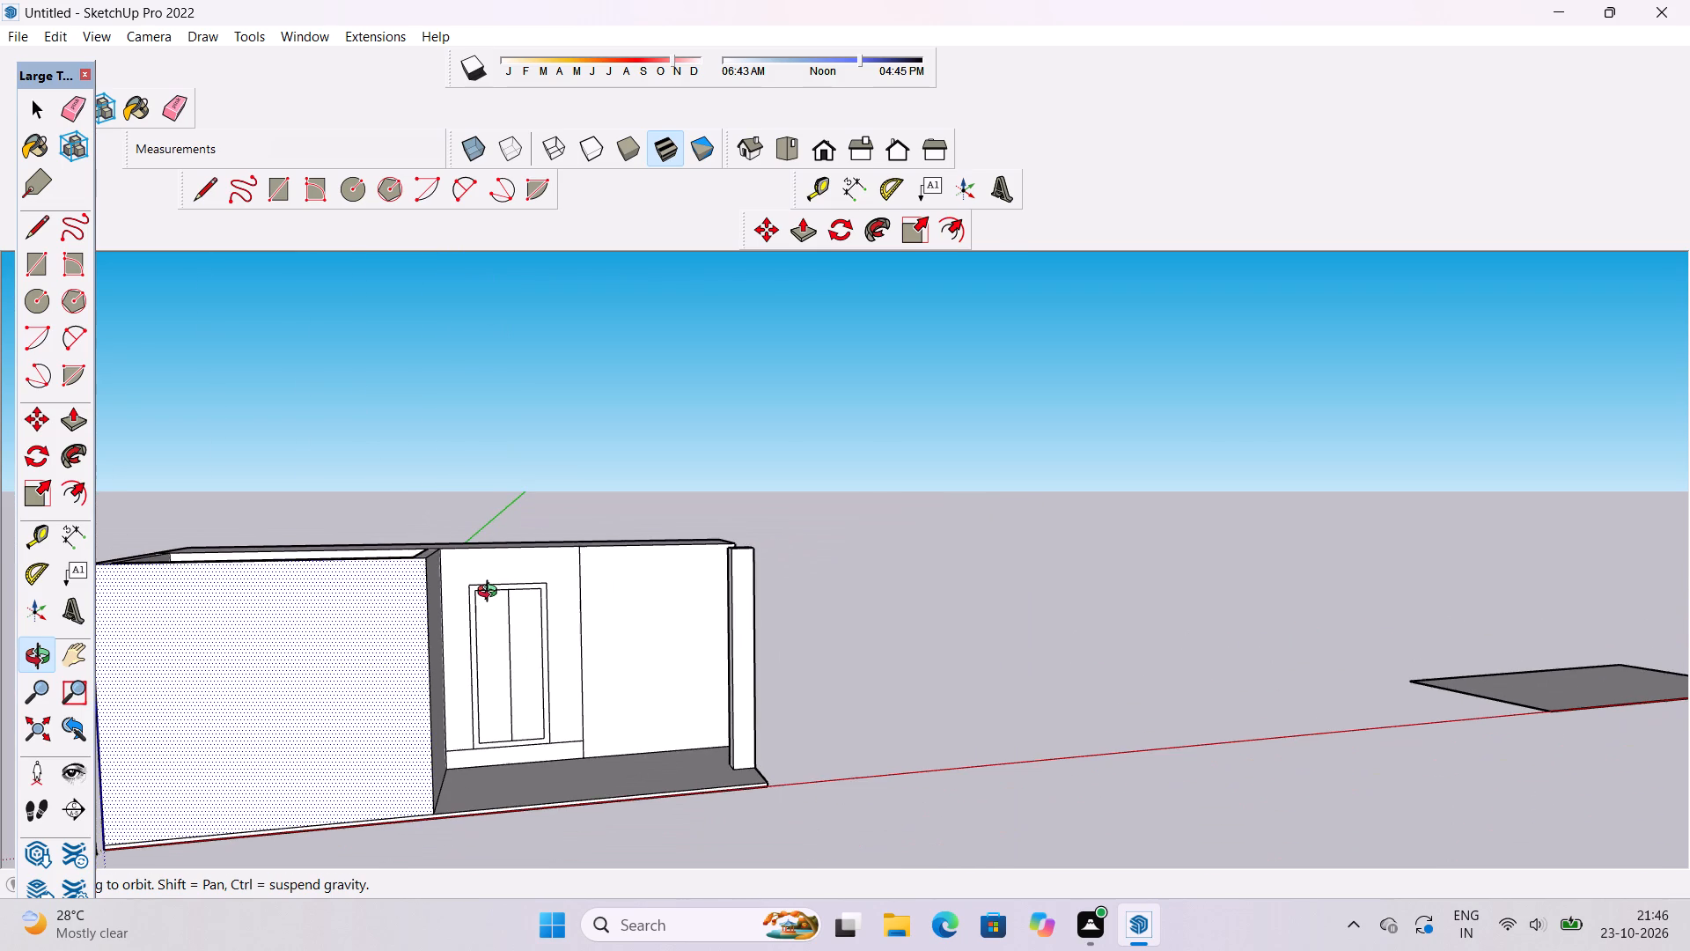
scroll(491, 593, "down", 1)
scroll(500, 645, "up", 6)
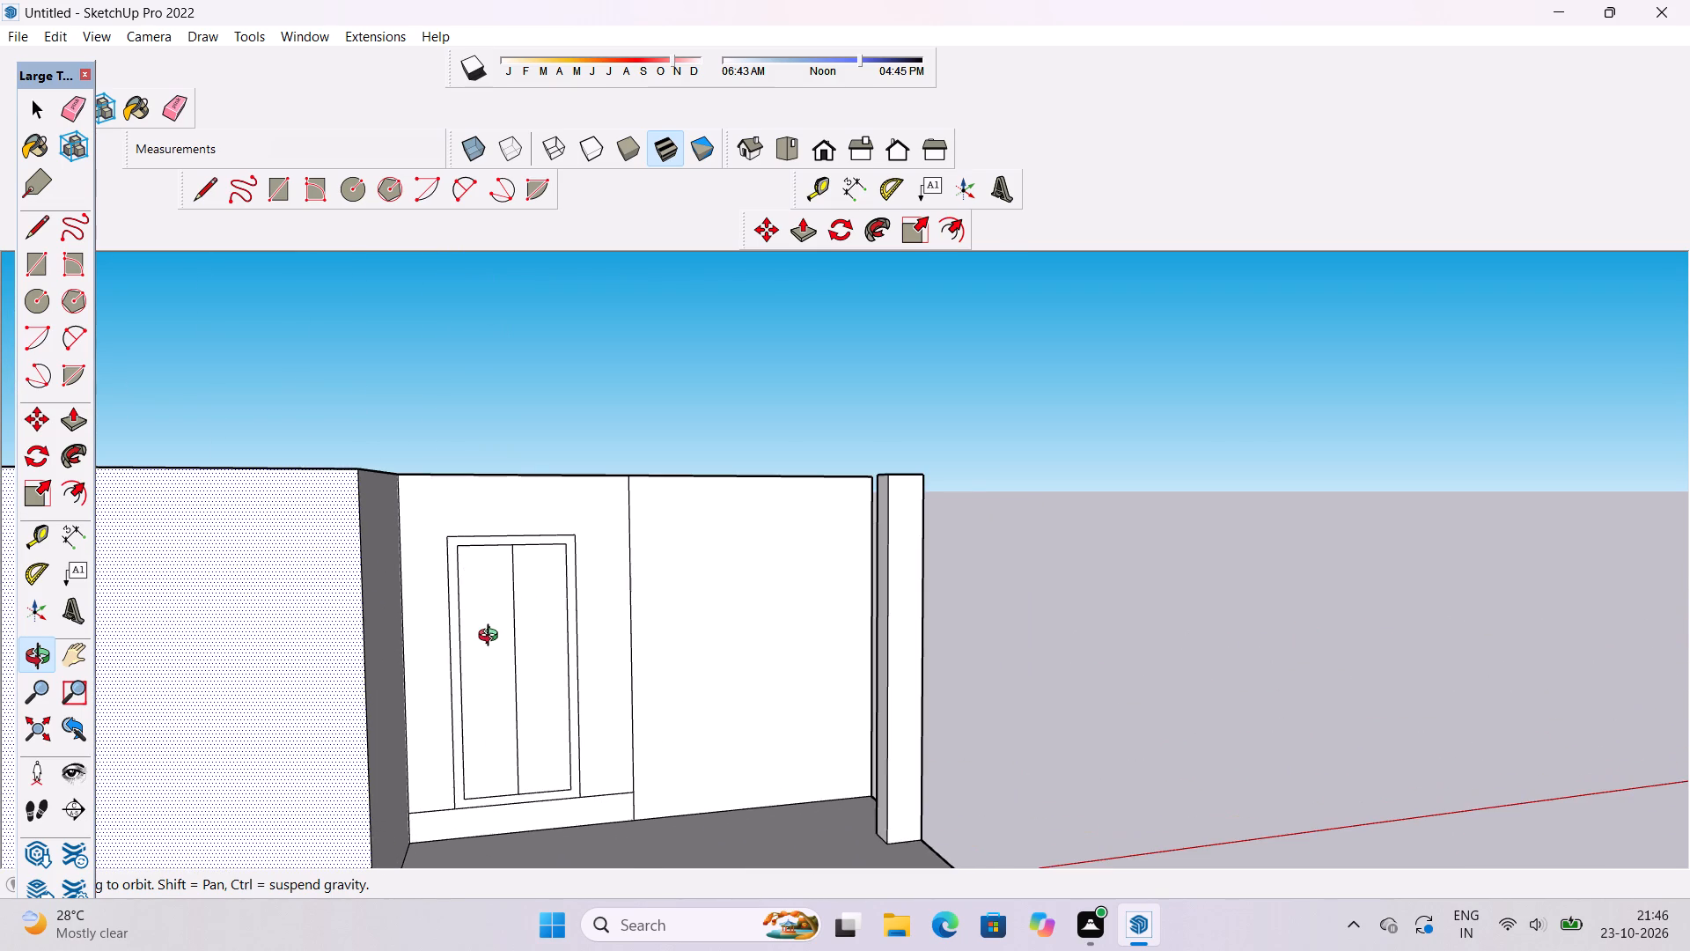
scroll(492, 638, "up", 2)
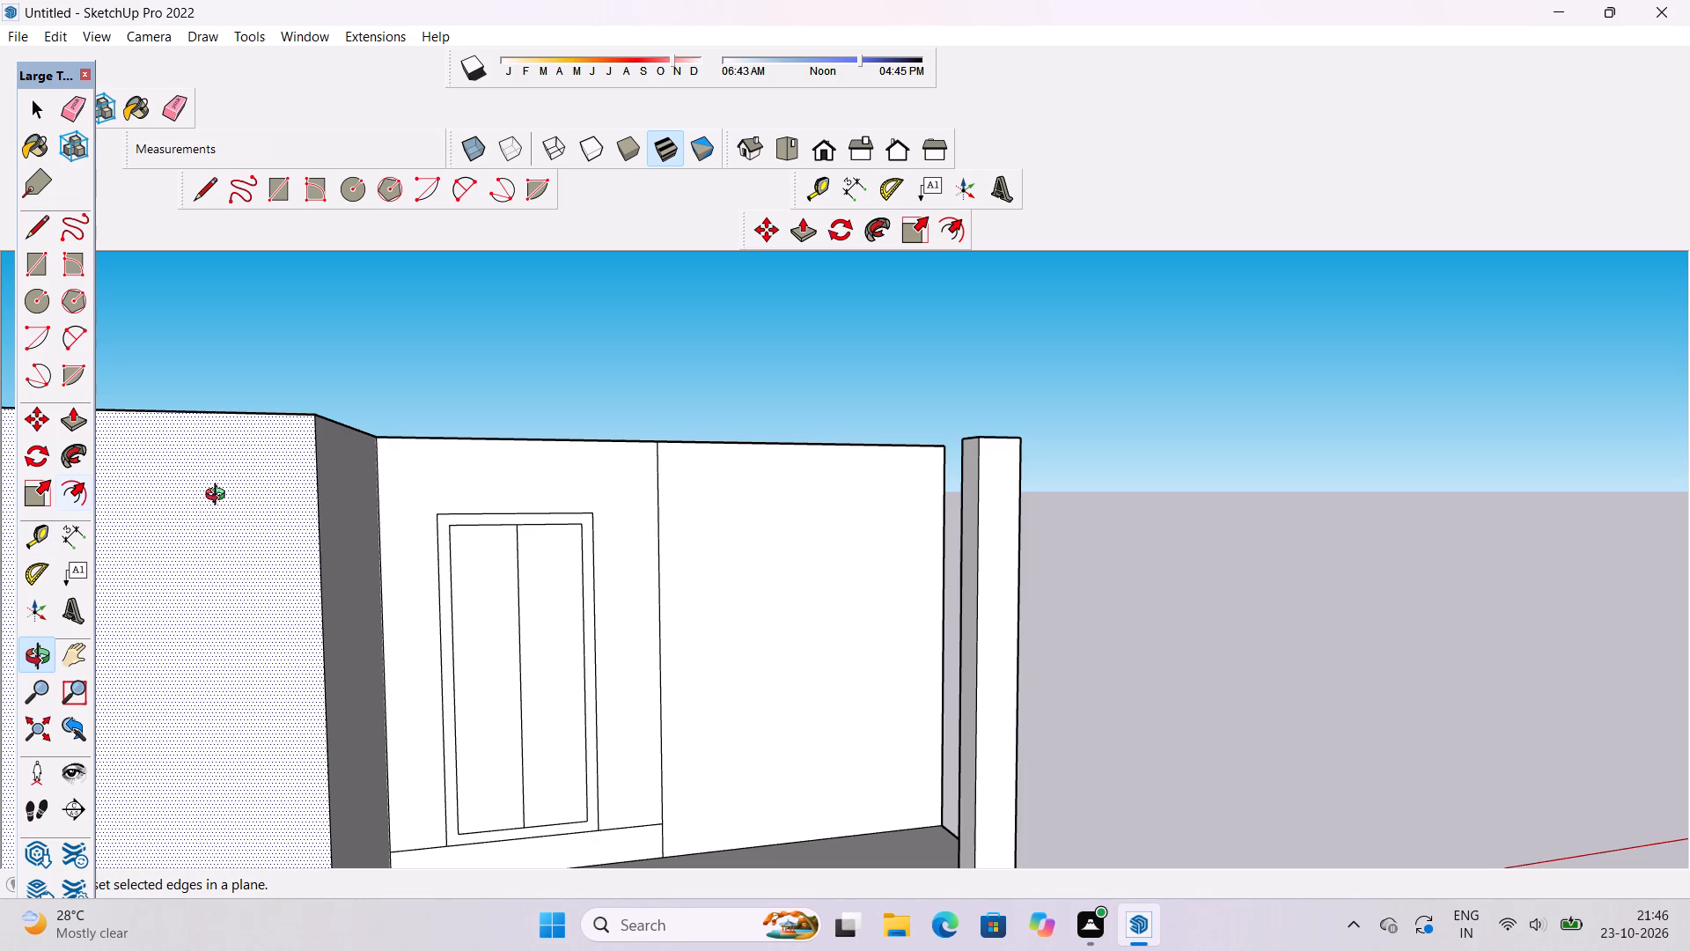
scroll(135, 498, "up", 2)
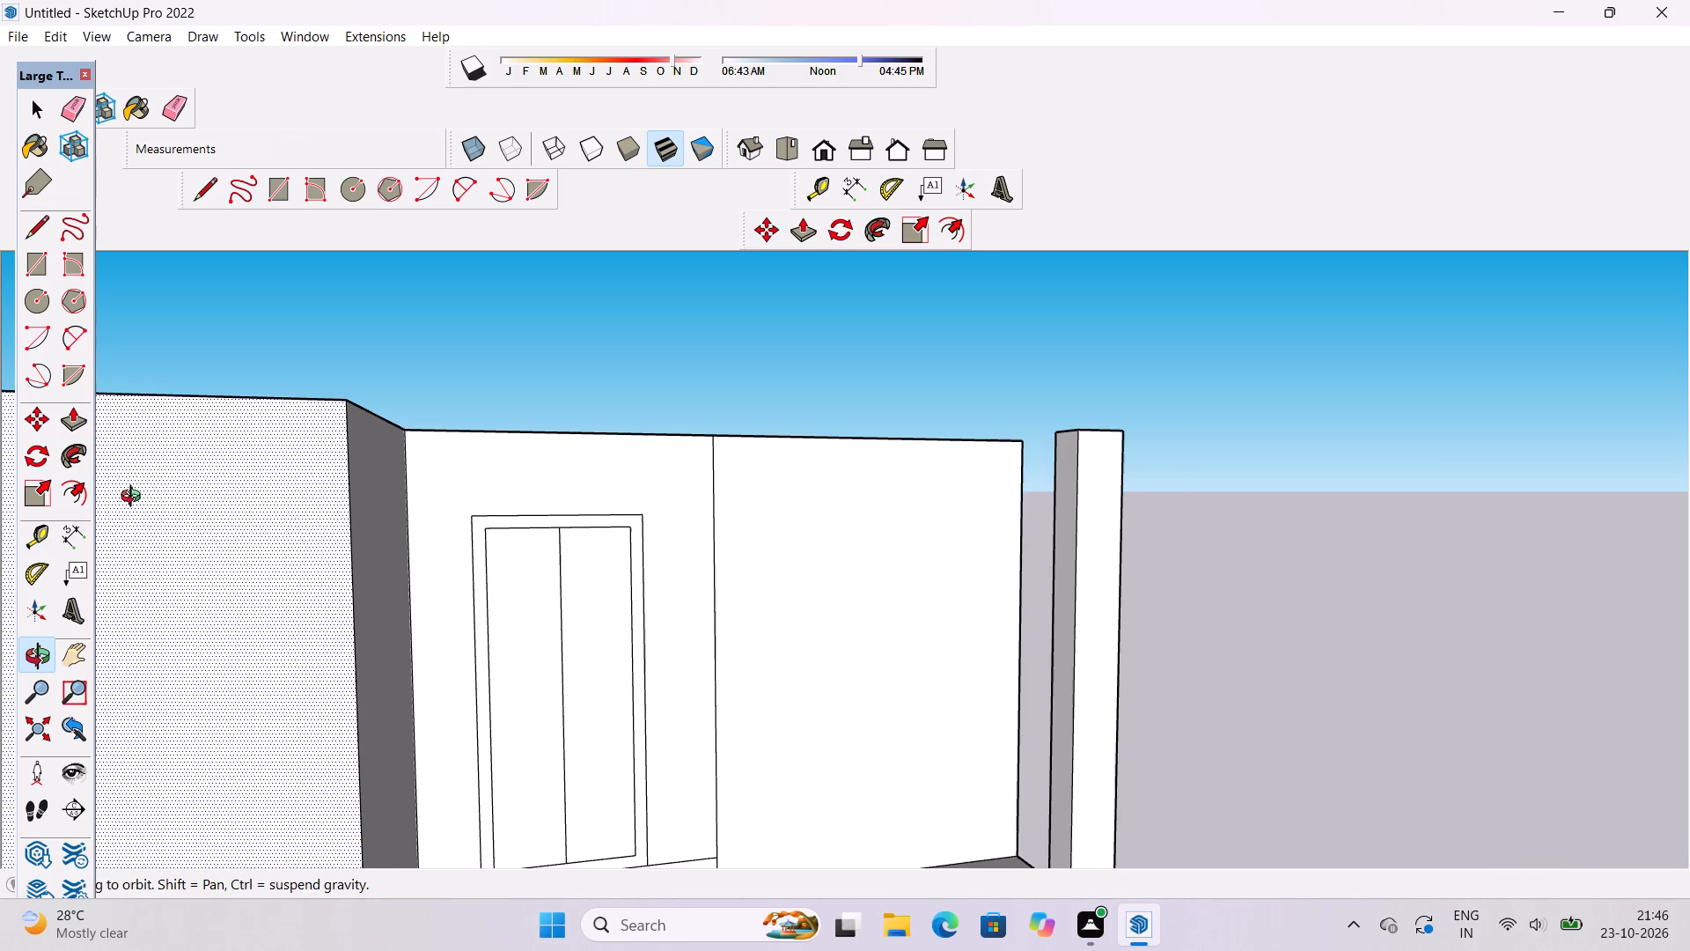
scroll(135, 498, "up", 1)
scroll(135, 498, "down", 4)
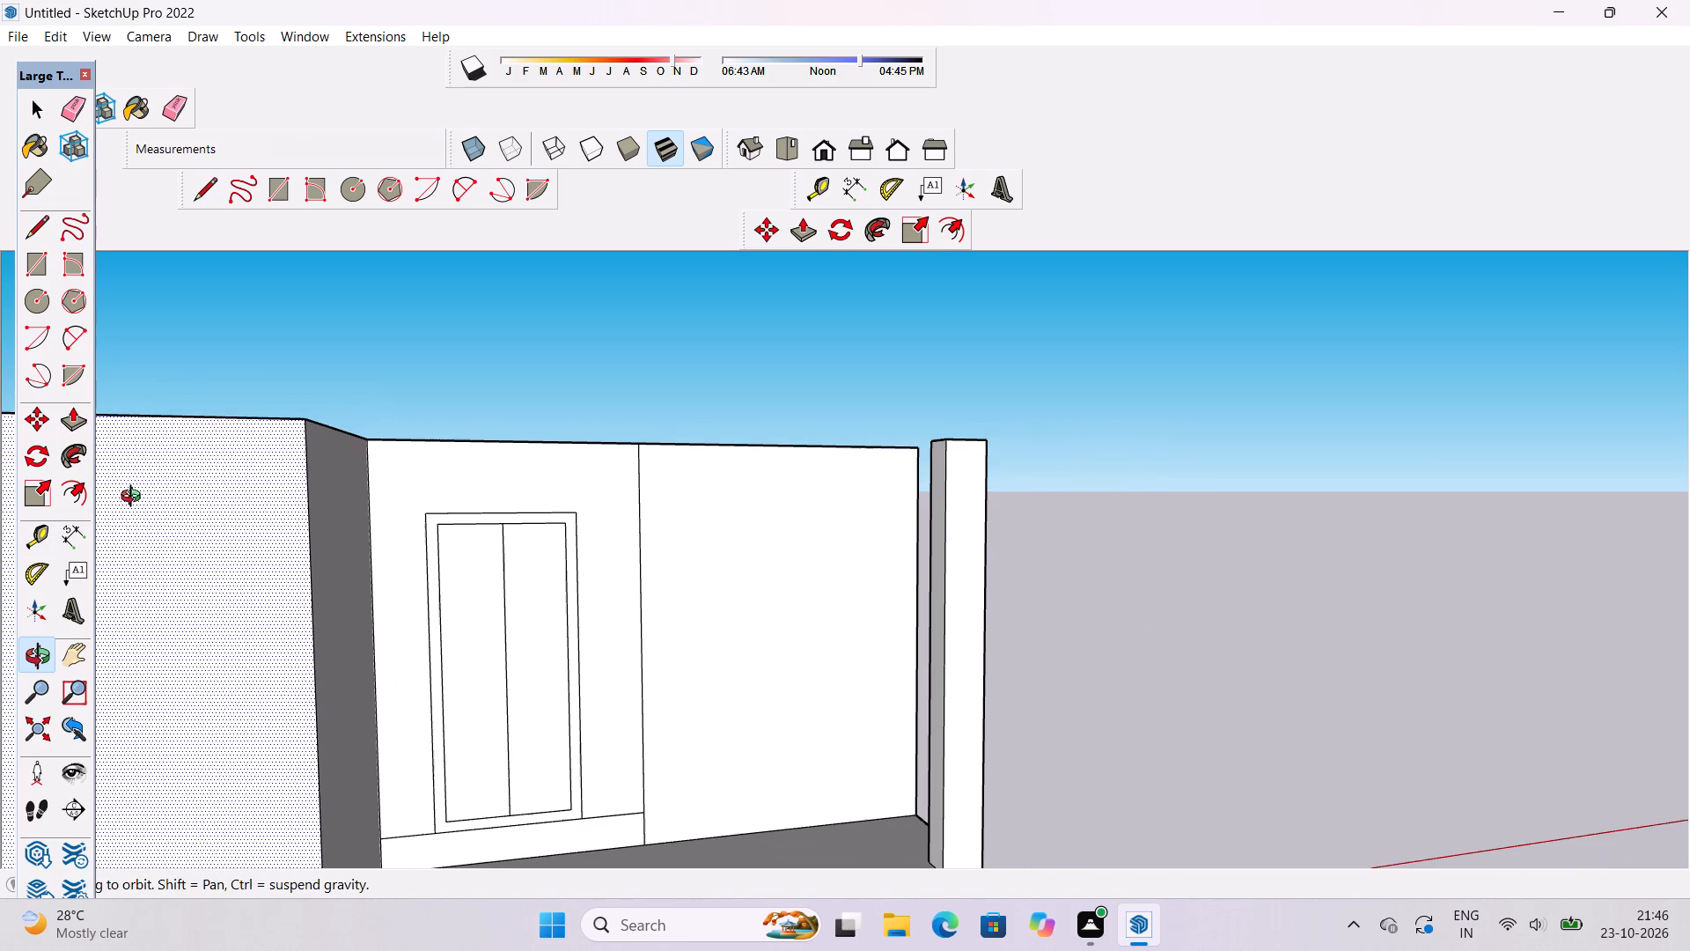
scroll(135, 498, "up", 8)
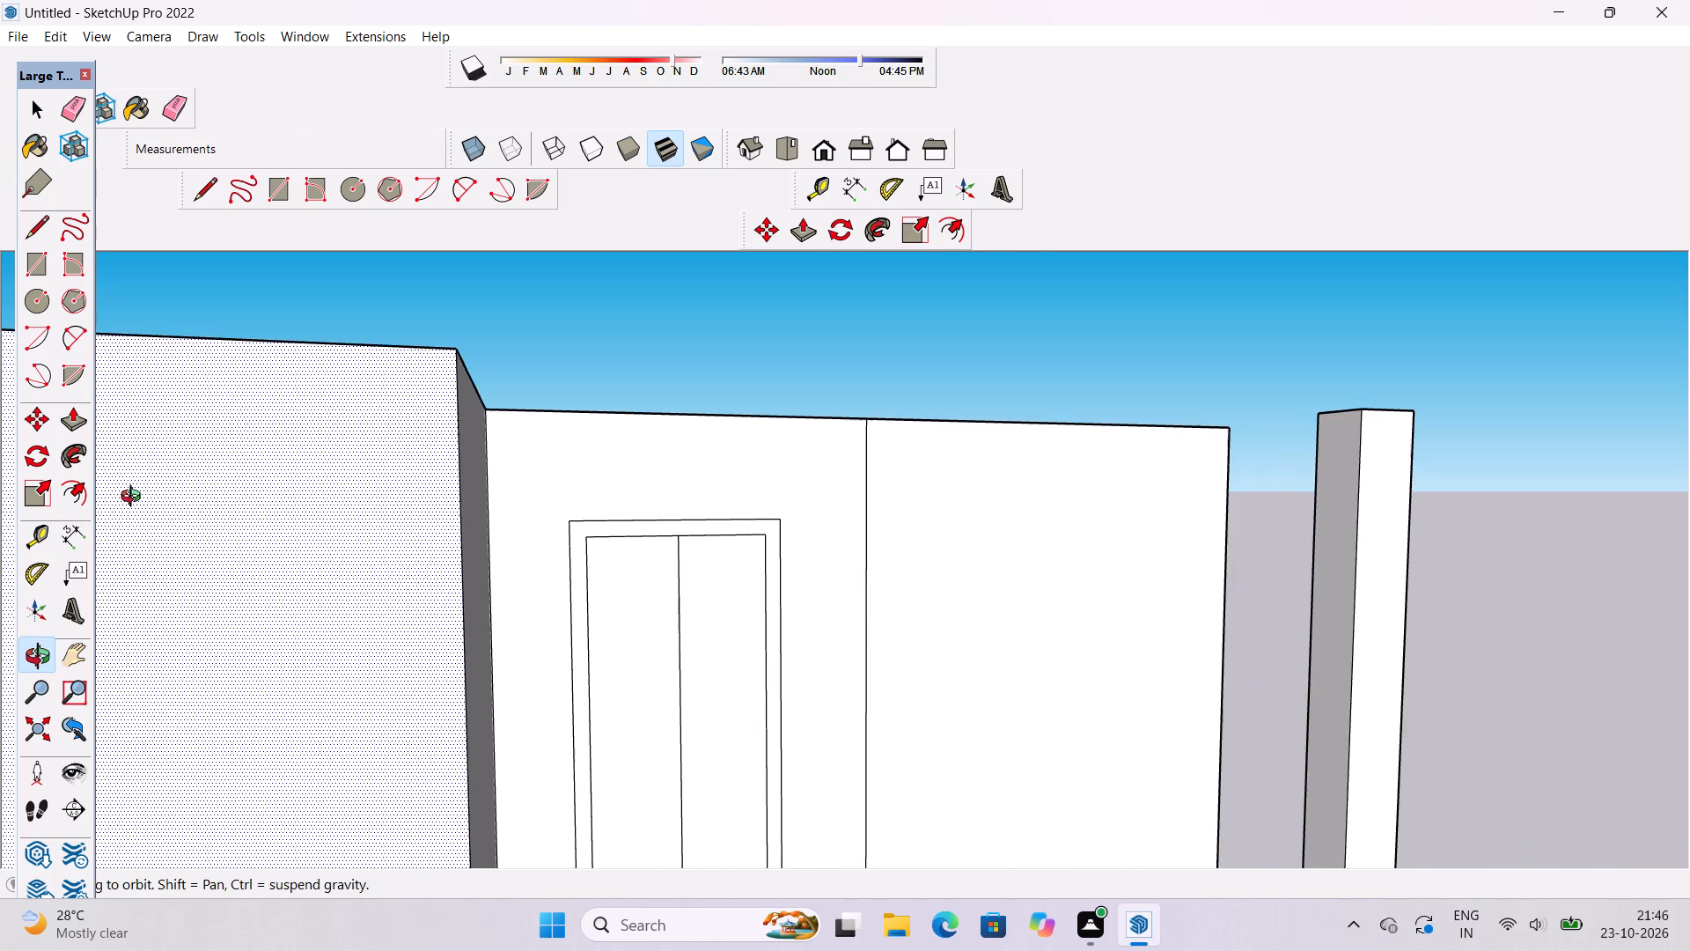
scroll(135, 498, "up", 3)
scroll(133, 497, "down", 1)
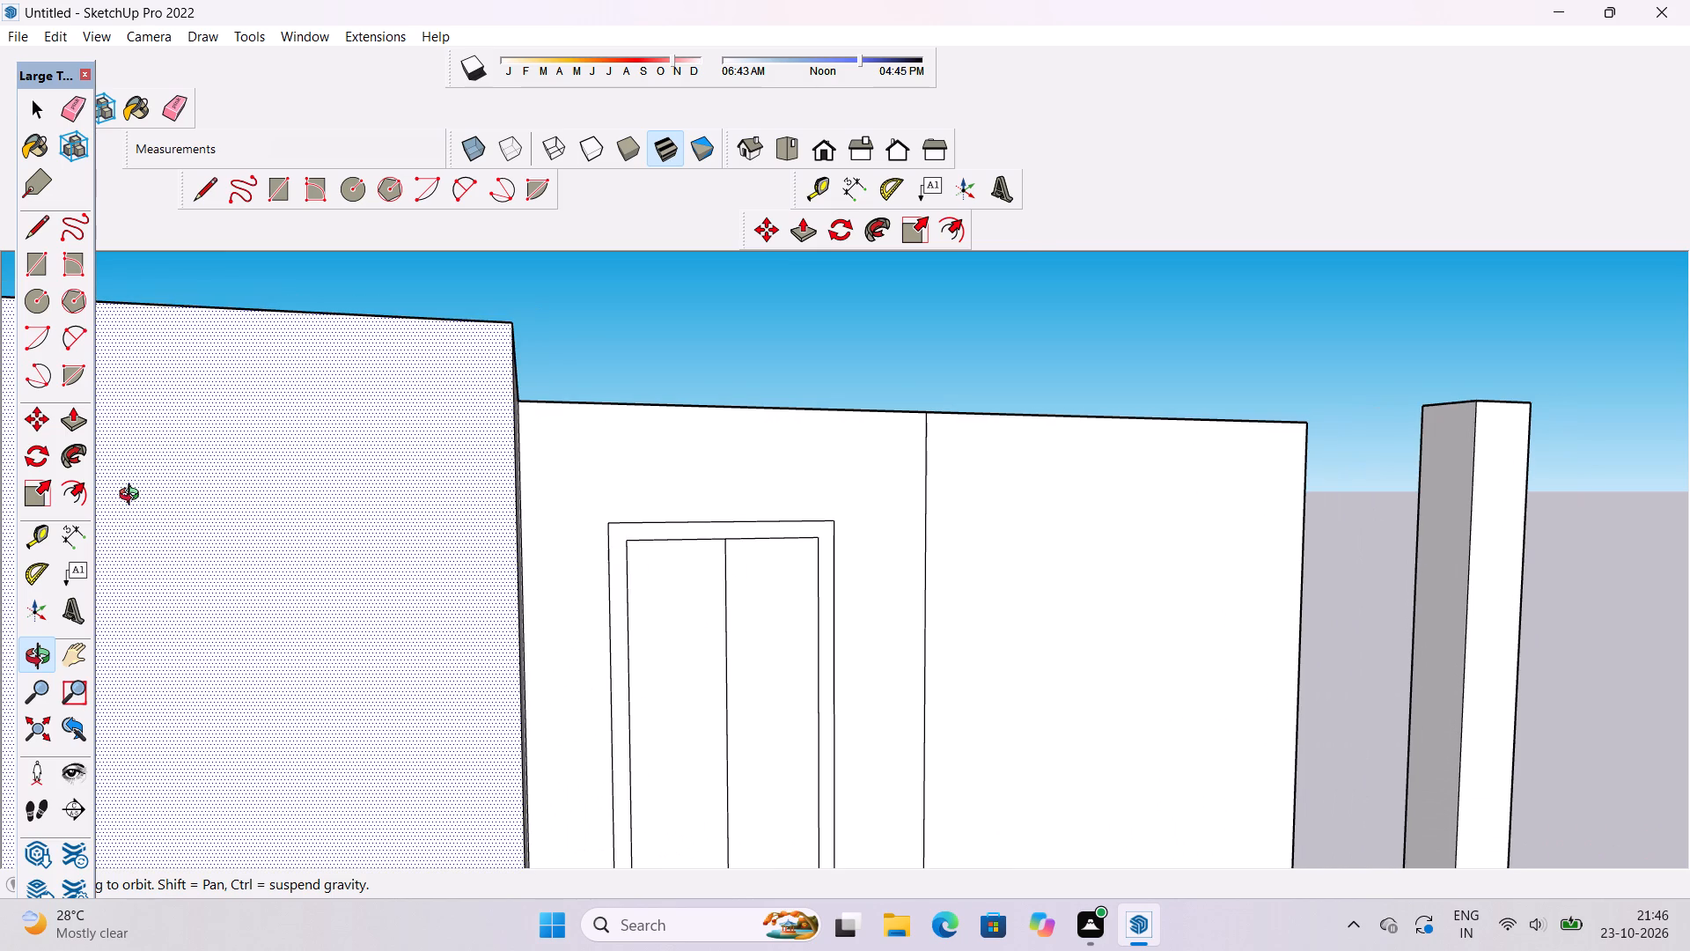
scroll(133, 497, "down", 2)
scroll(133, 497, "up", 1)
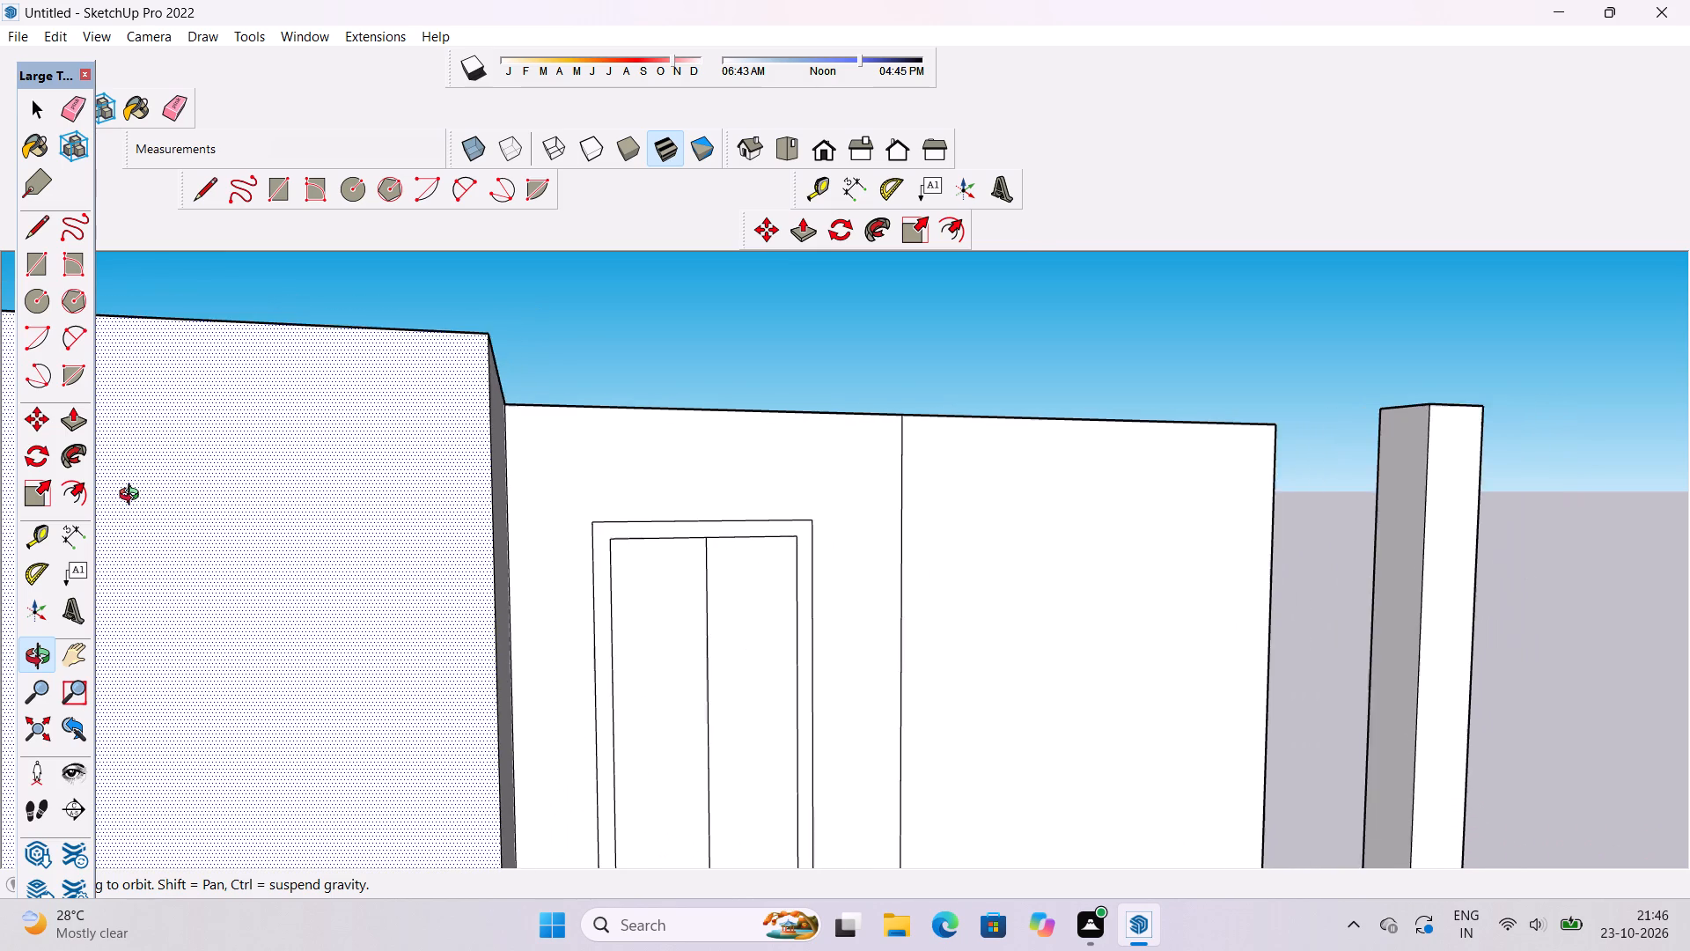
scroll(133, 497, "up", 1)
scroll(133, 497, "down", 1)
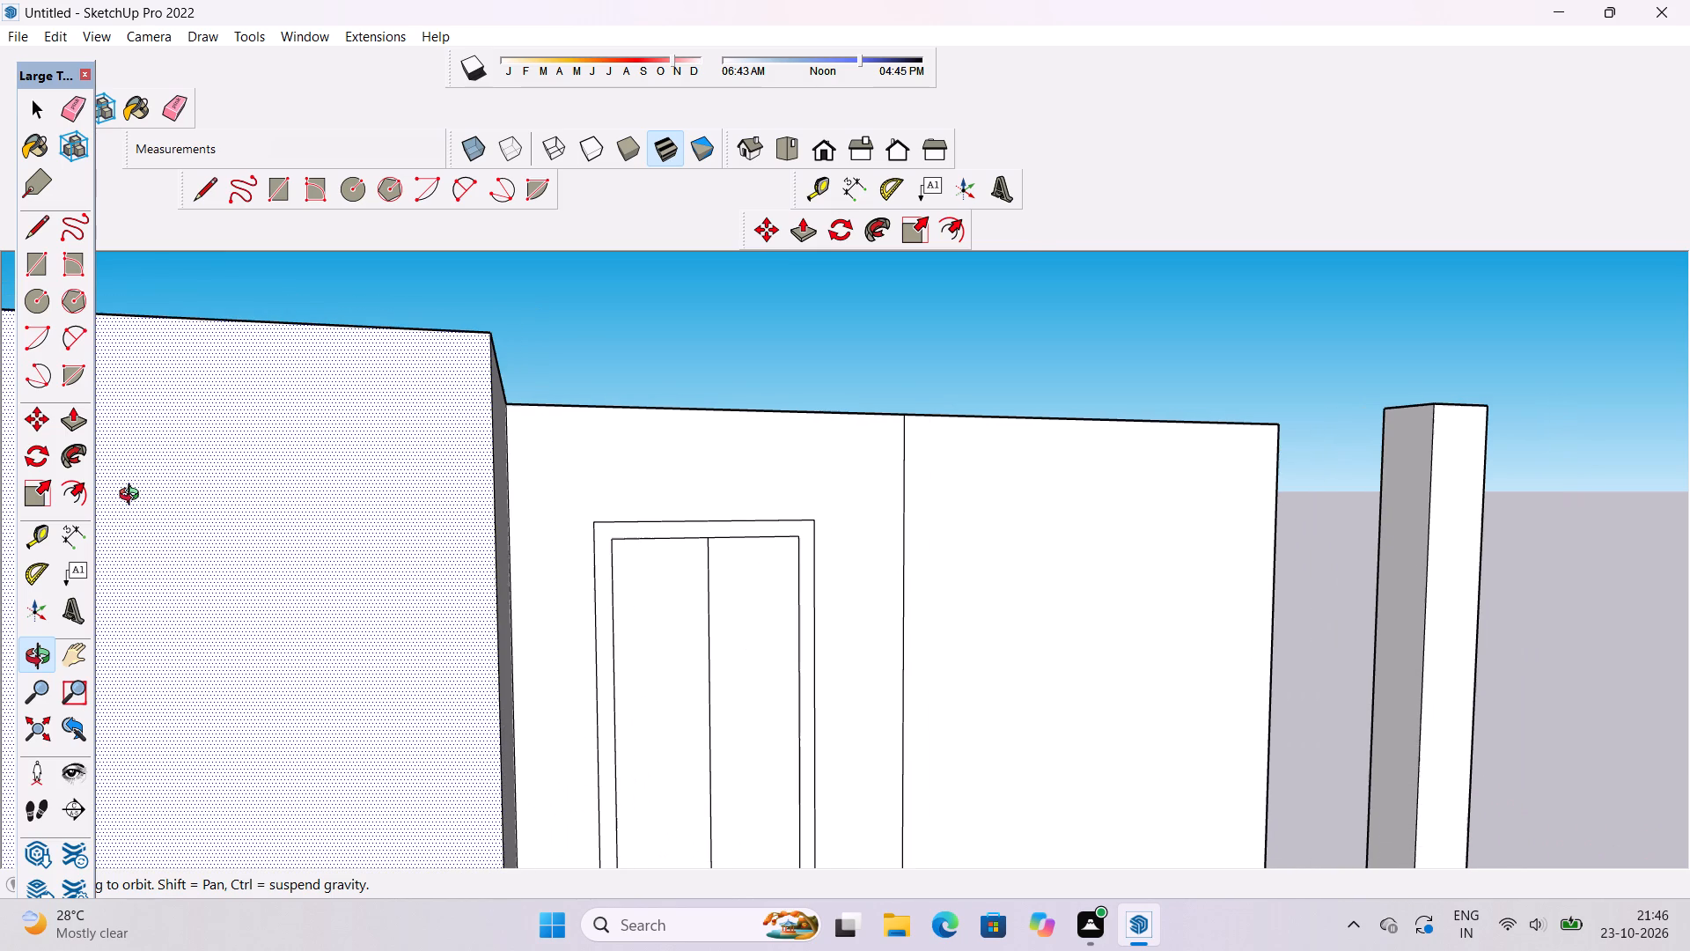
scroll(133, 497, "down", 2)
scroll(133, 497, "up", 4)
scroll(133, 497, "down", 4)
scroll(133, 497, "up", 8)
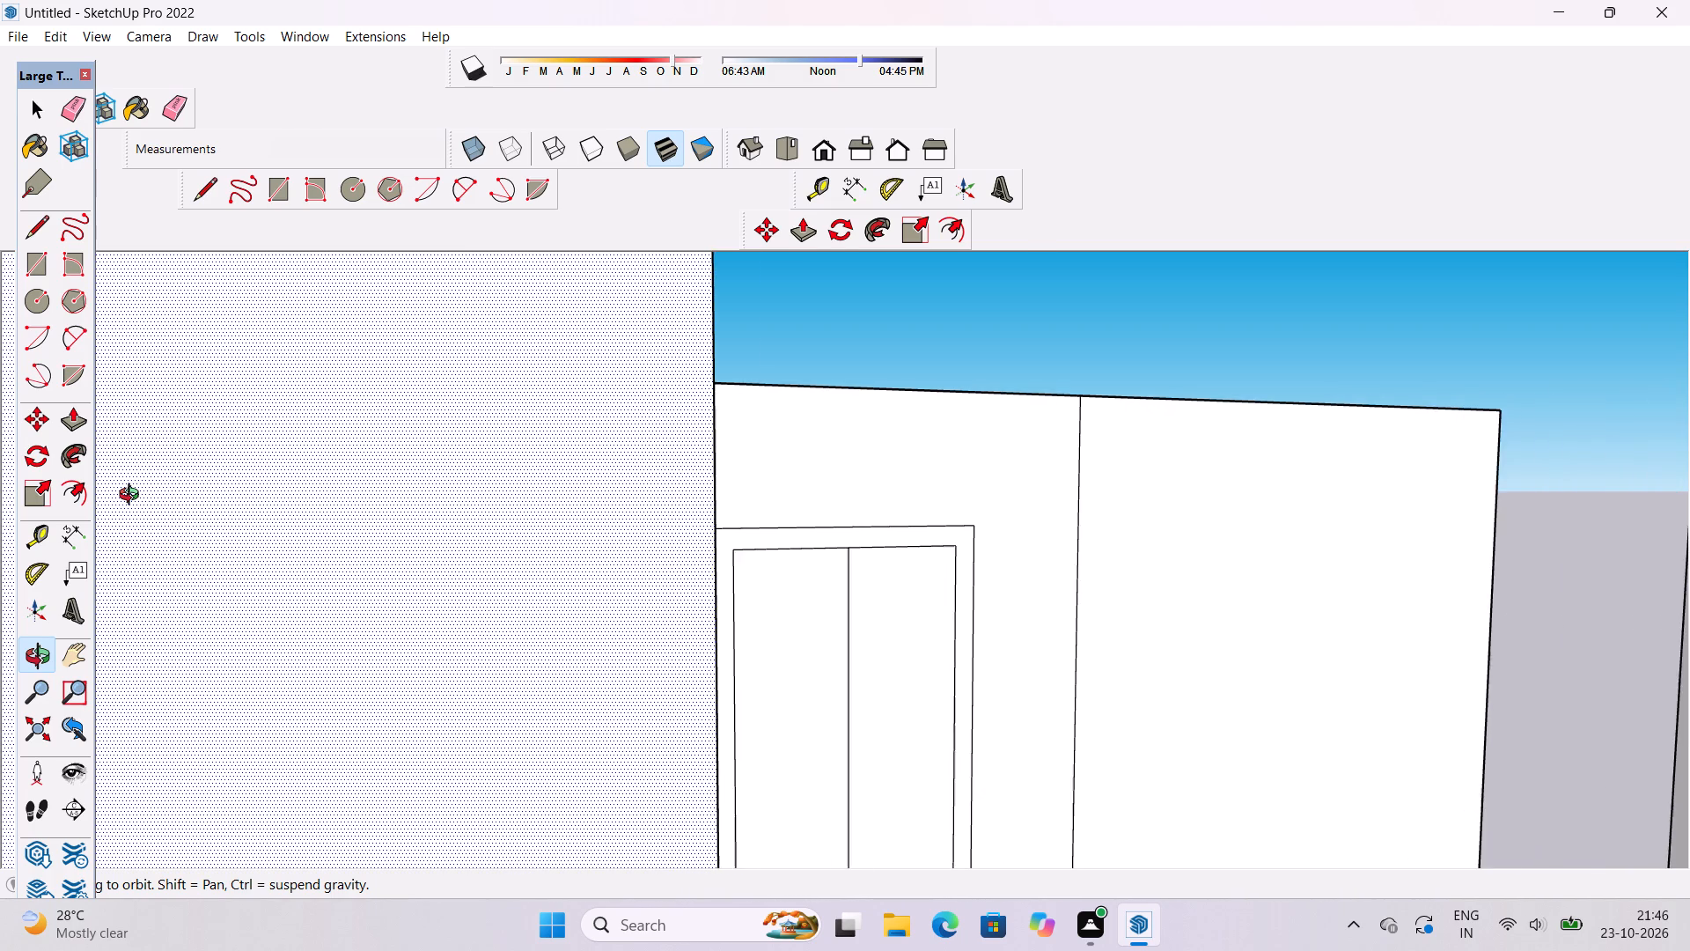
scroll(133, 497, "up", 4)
Clear the selection of the walled enclosure's front face.
left_click_drag(141, 505, 195, 521)
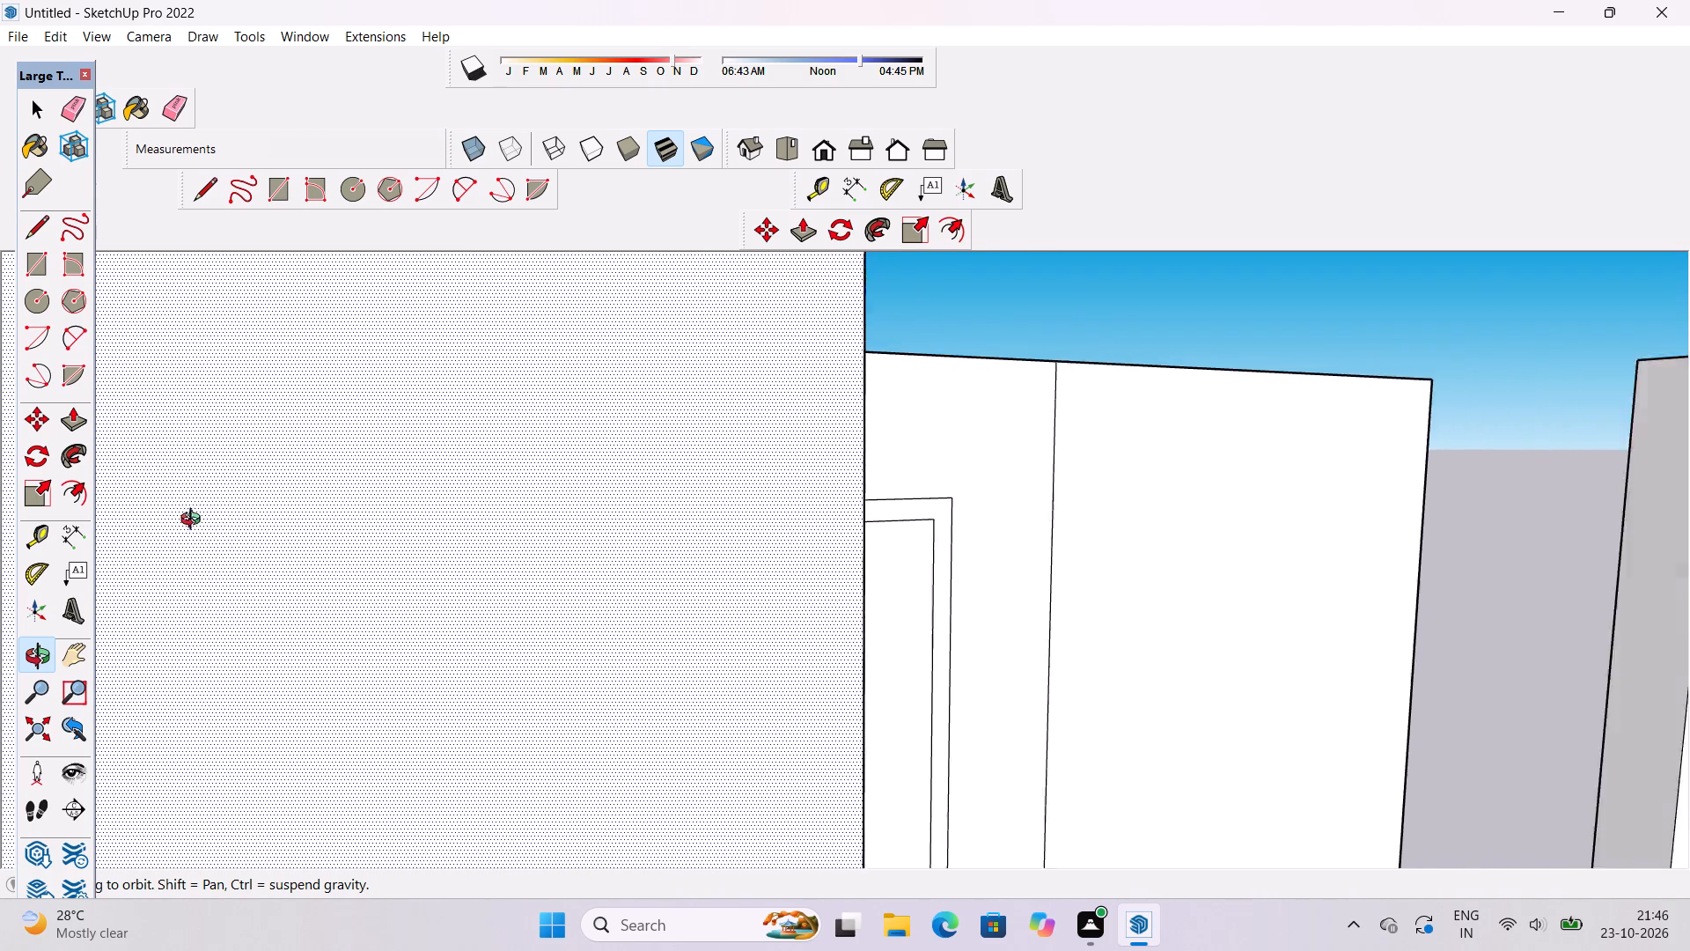
left_click_drag(195, 521, 282, 483)
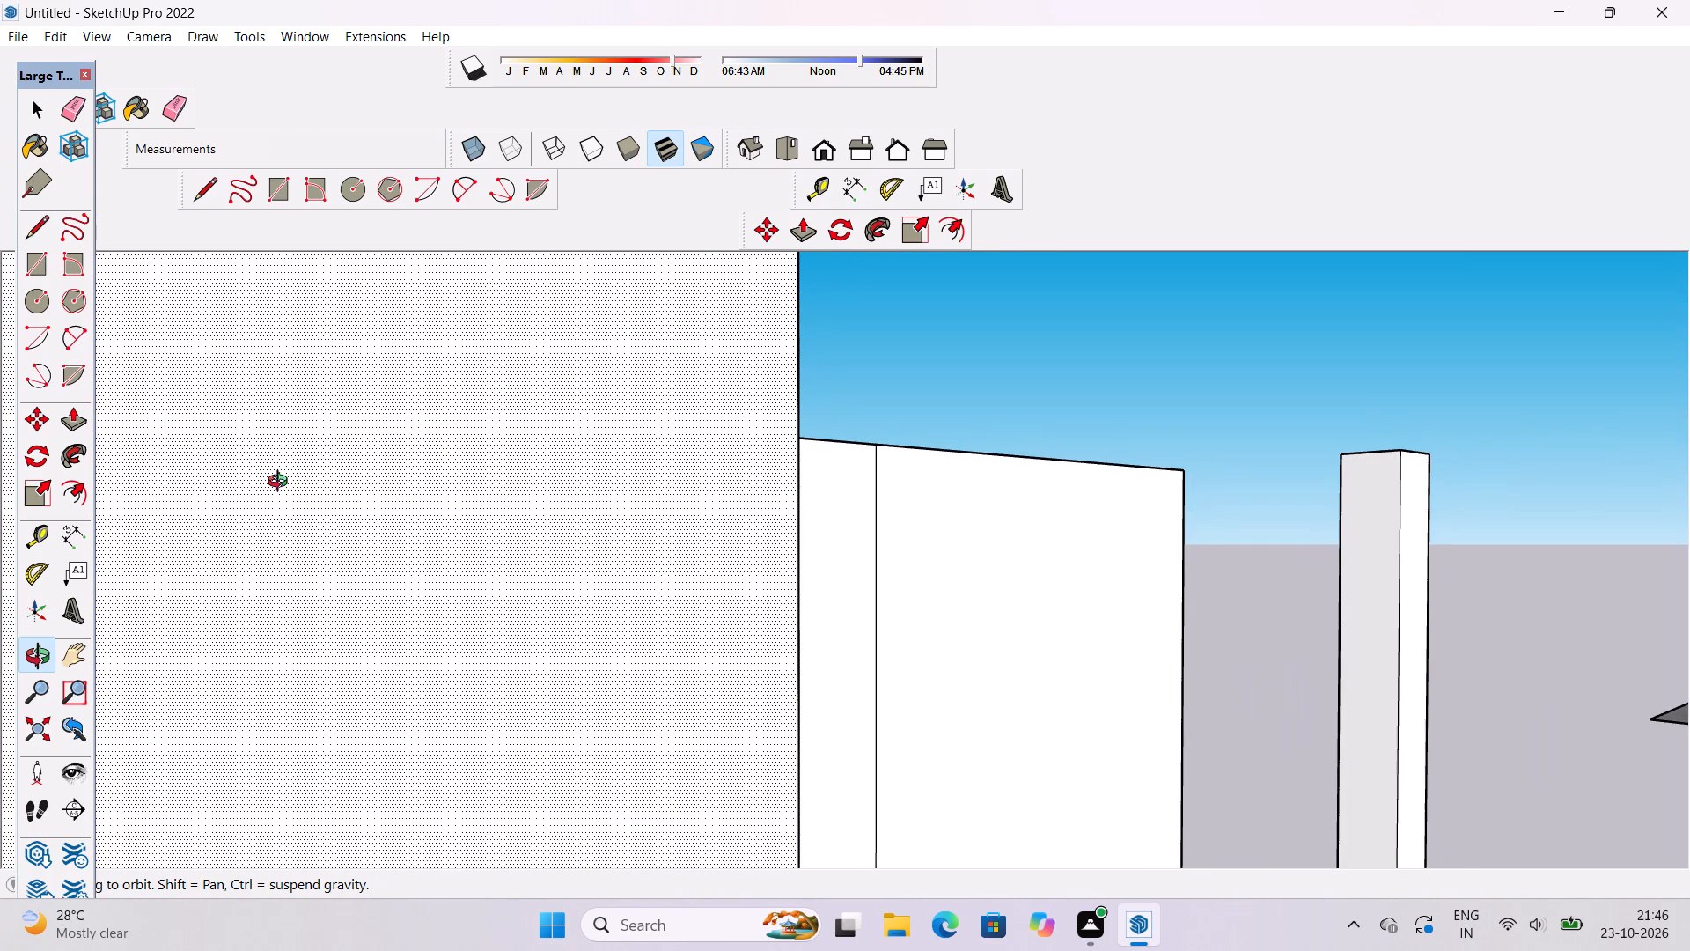
scroll(282, 483, "up", 2)
scroll(282, 483, "down", 9)
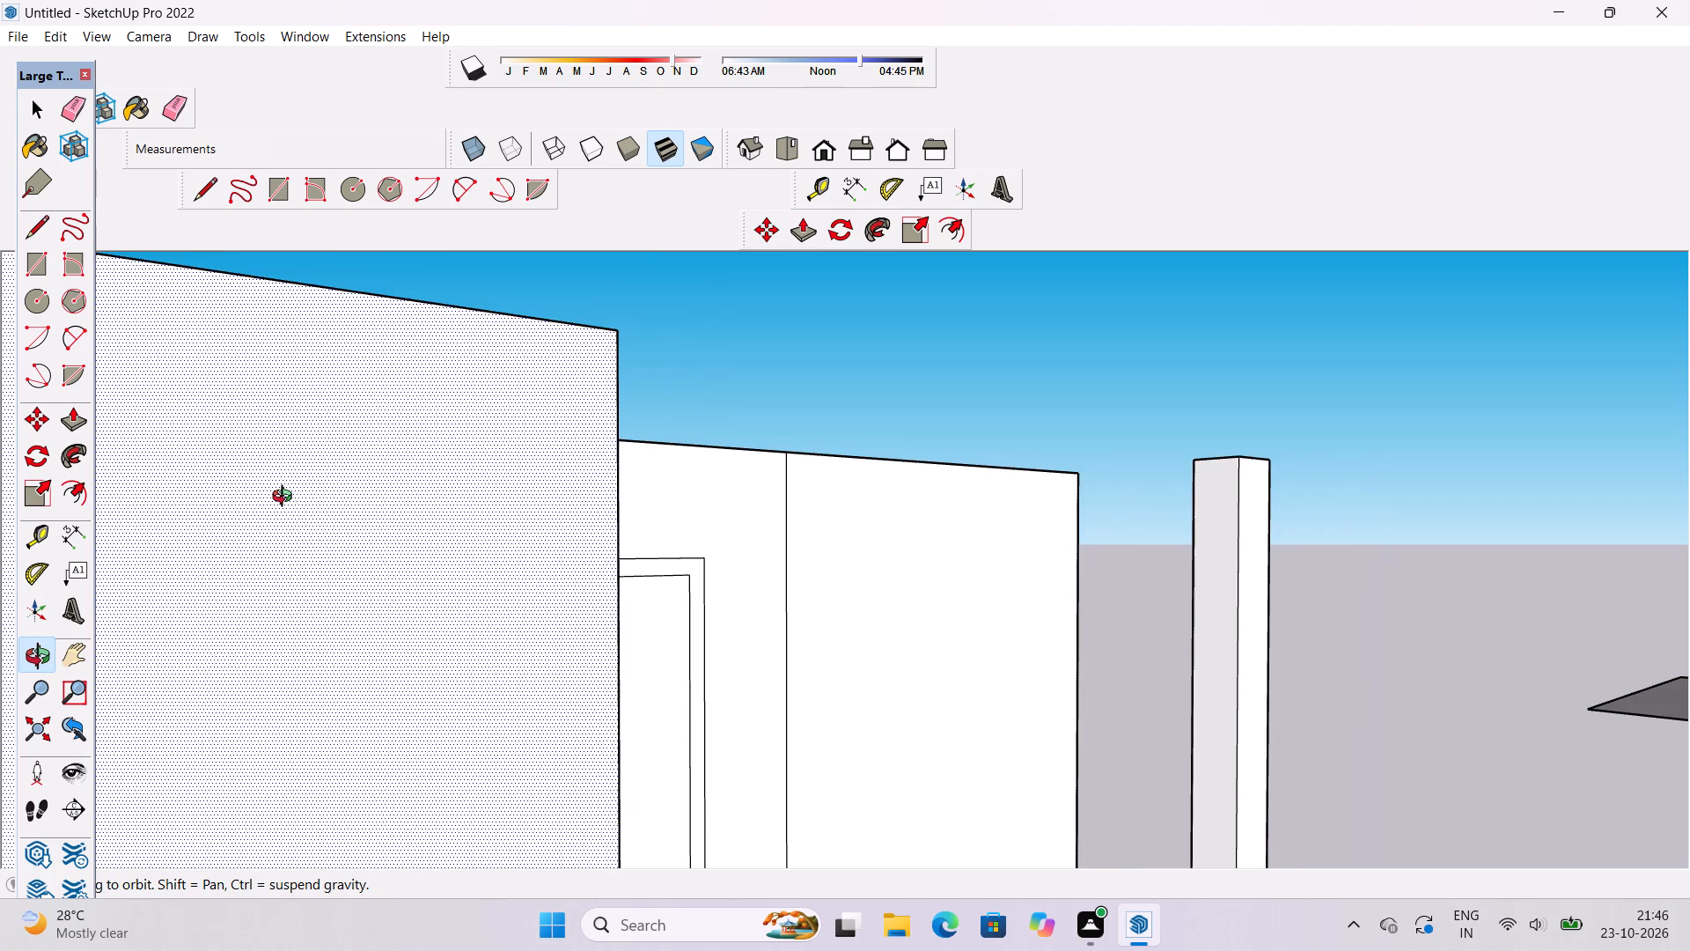
scroll(286, 498, "up", 8)
left_click_drag(368, 493, 613, 487, "shift")
scroll(613, 487, "down", 15)
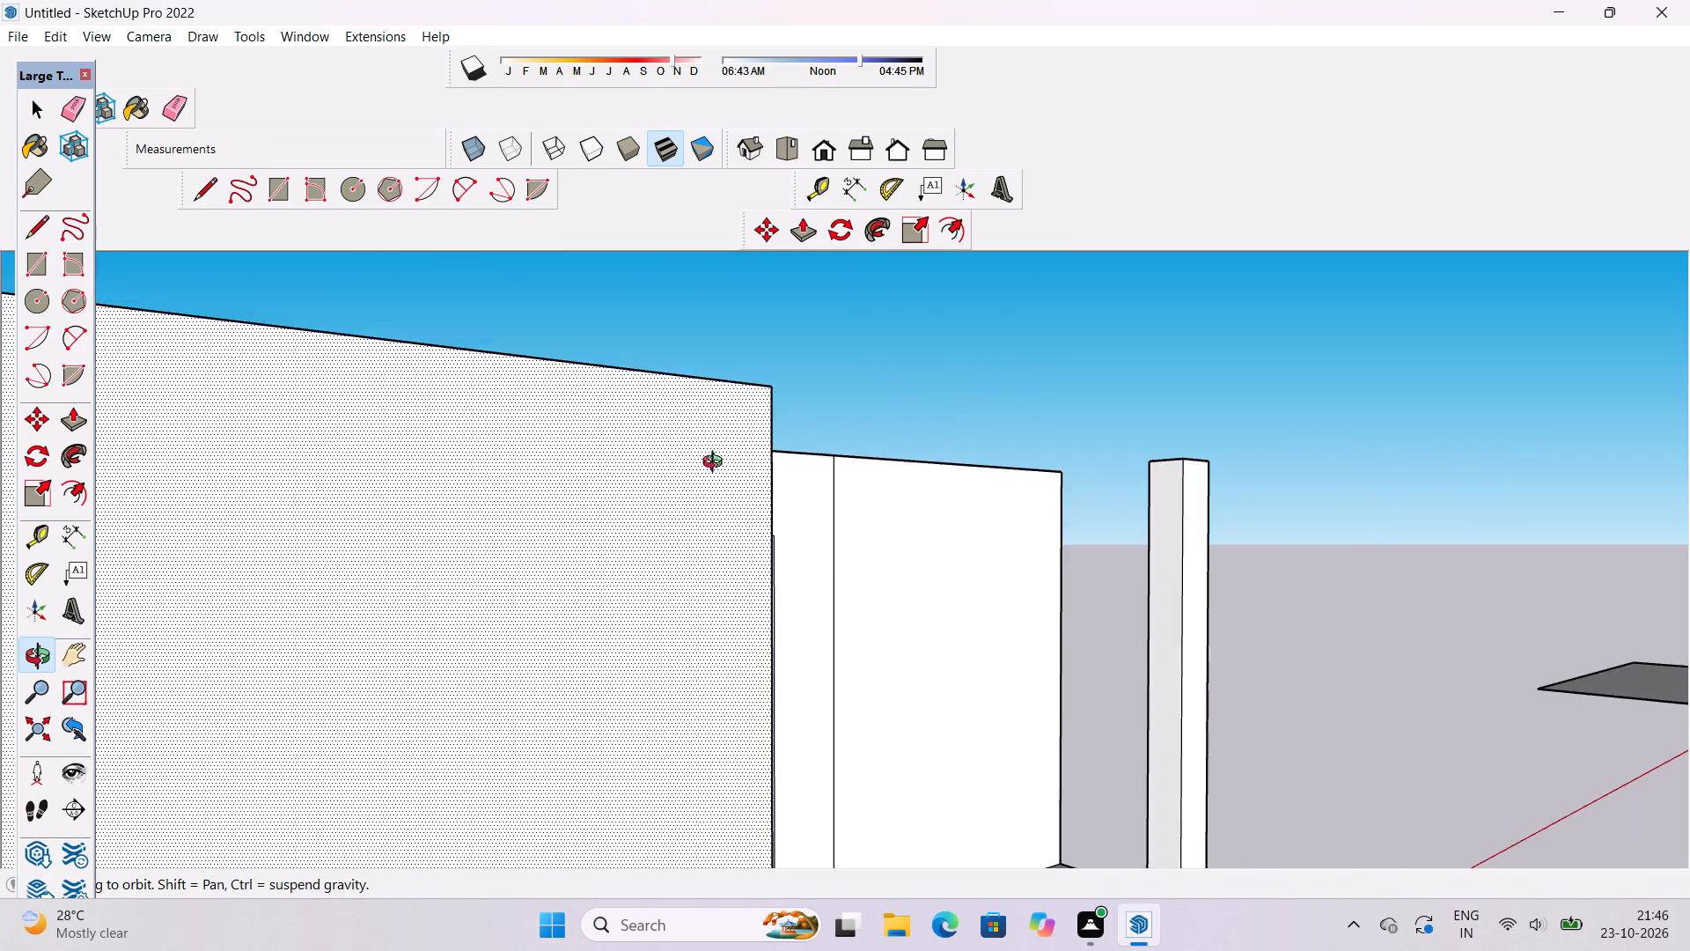
left_click_drag(717, 465, 680, 552)
left_click_drag(664, 561, 761, 424)
scroll(786, 415, "down", 6)
left_click_drag(867, 521, 725, 559)
key("space")
left_click(1327, 610)
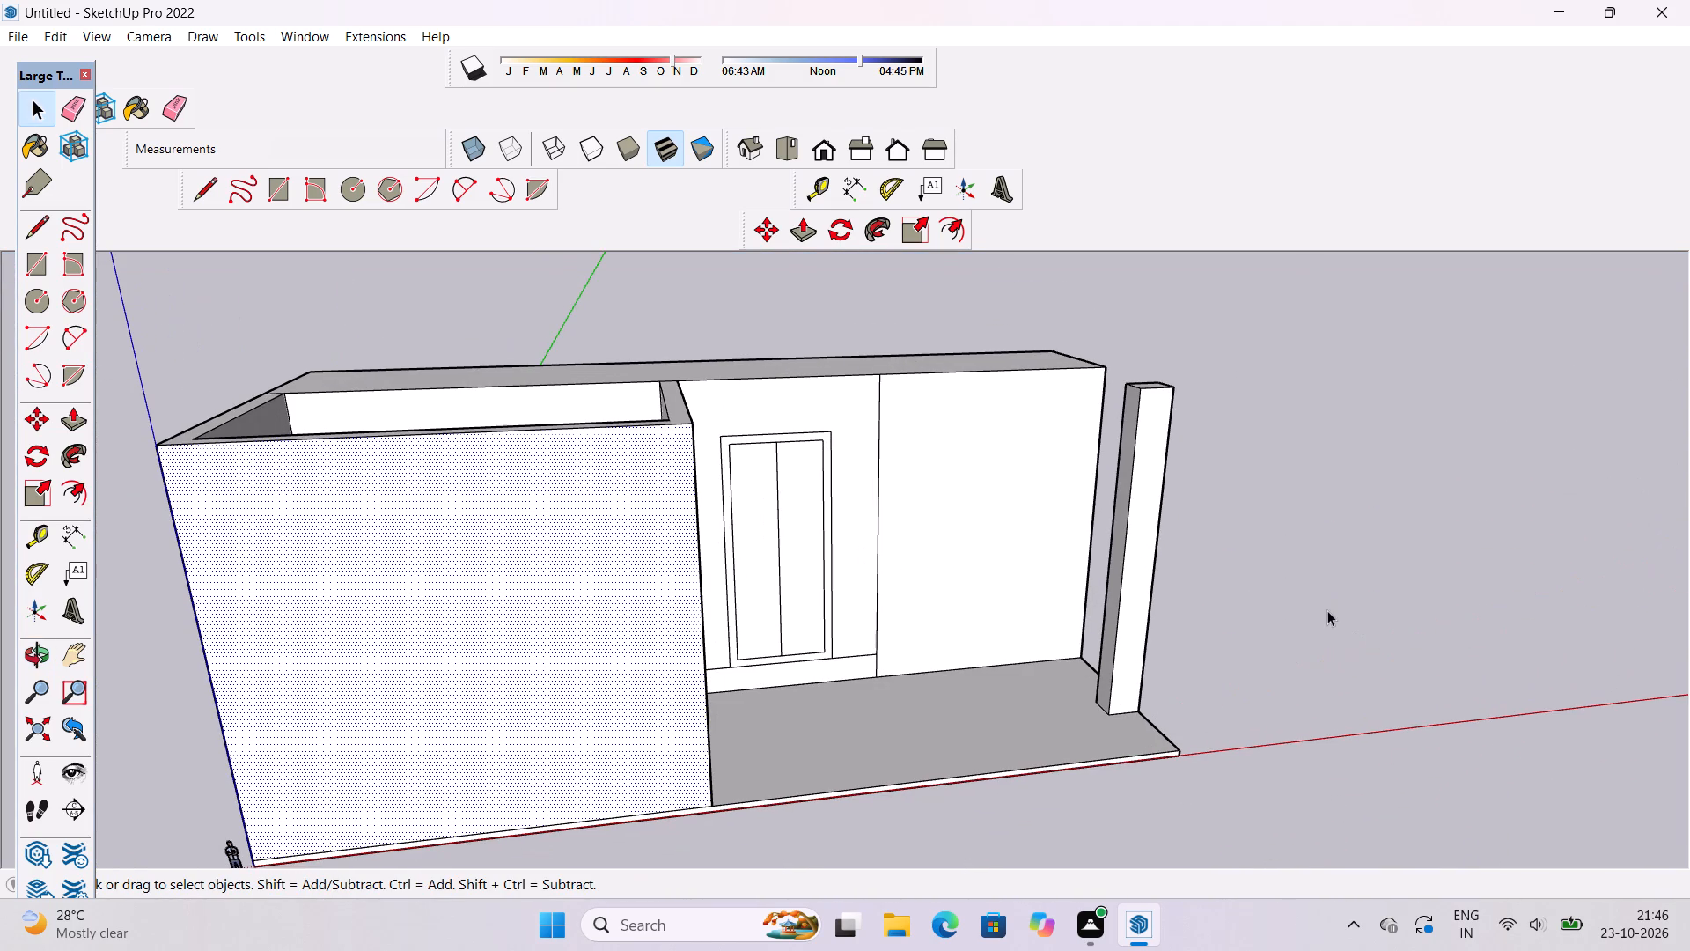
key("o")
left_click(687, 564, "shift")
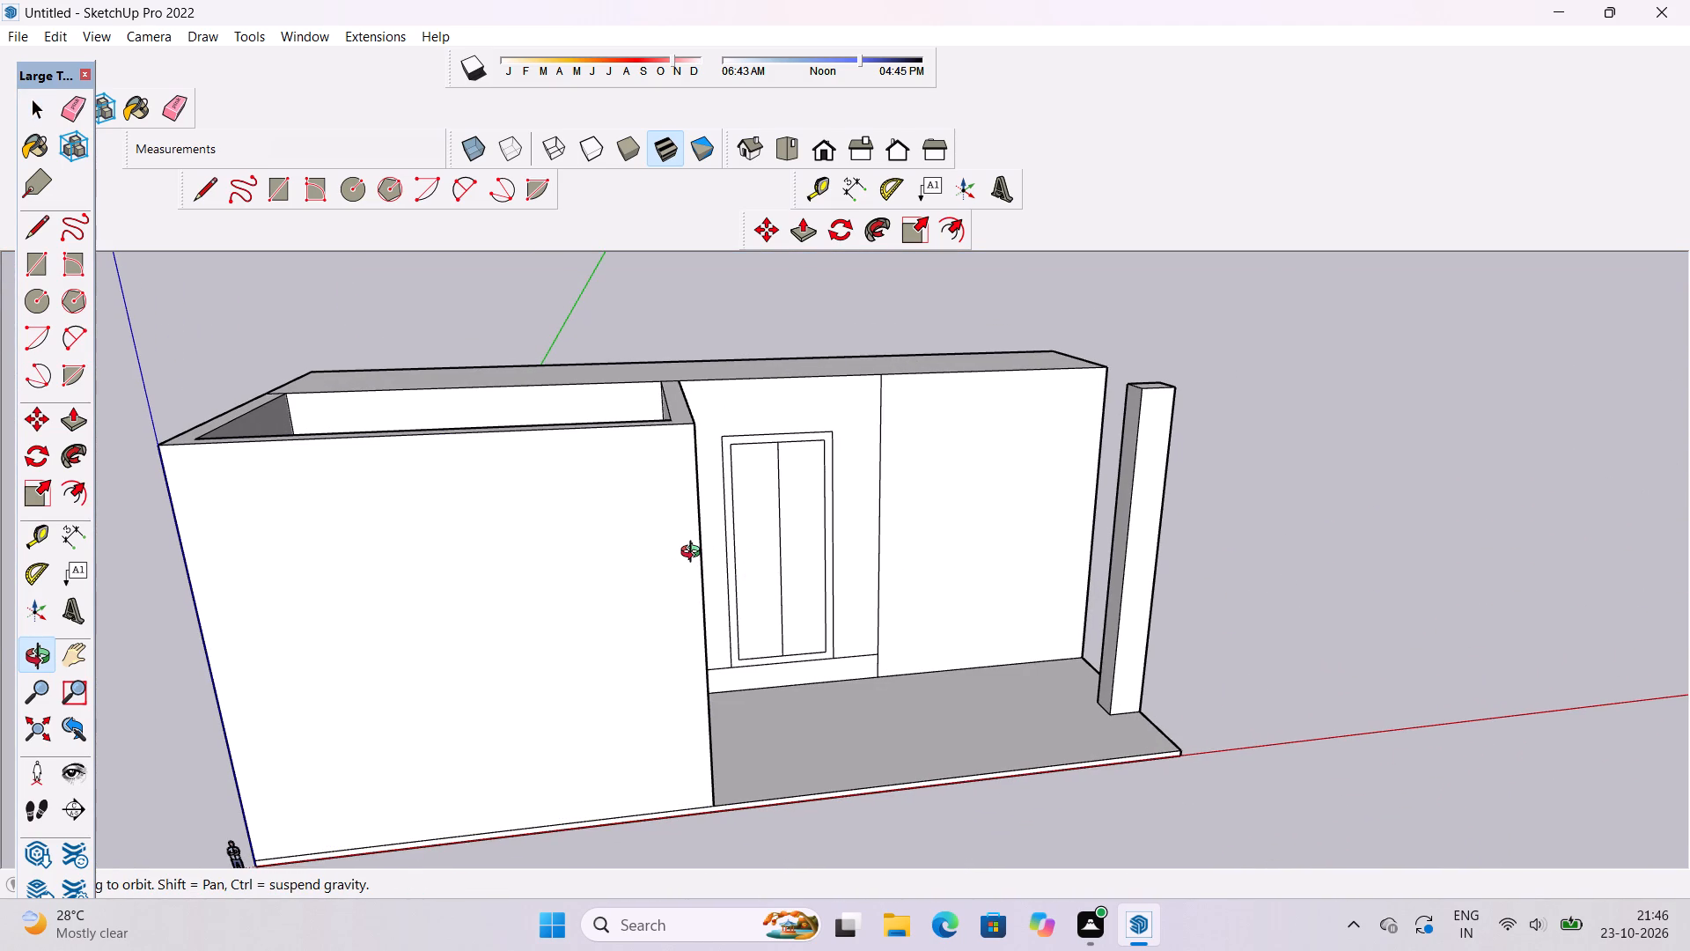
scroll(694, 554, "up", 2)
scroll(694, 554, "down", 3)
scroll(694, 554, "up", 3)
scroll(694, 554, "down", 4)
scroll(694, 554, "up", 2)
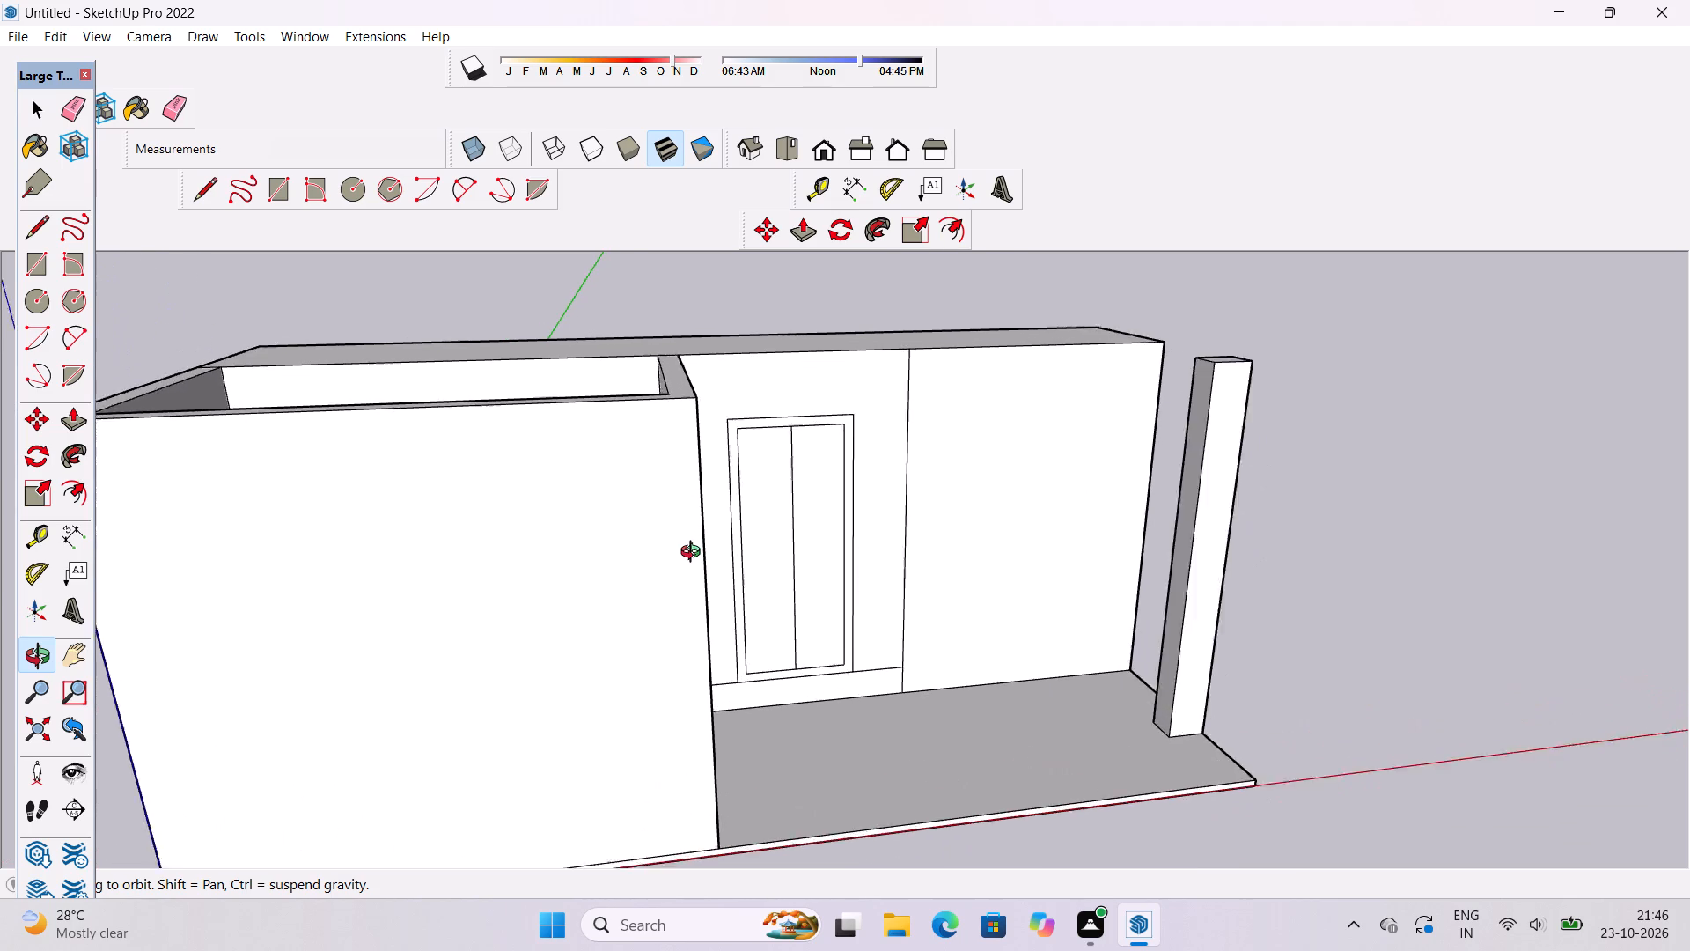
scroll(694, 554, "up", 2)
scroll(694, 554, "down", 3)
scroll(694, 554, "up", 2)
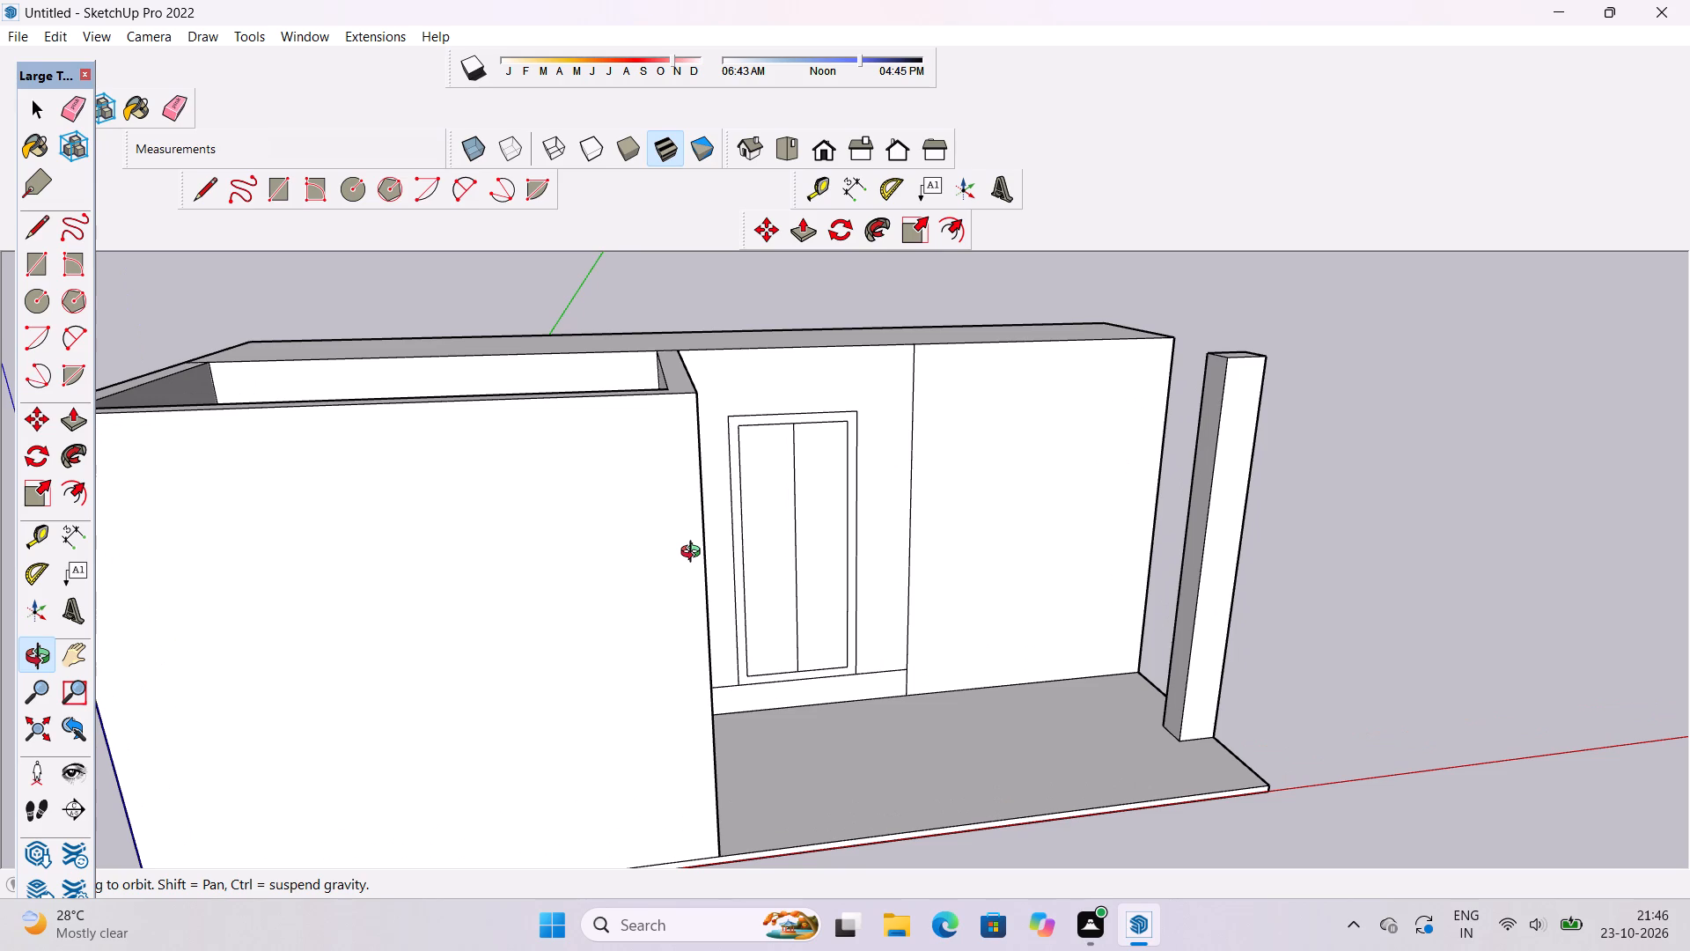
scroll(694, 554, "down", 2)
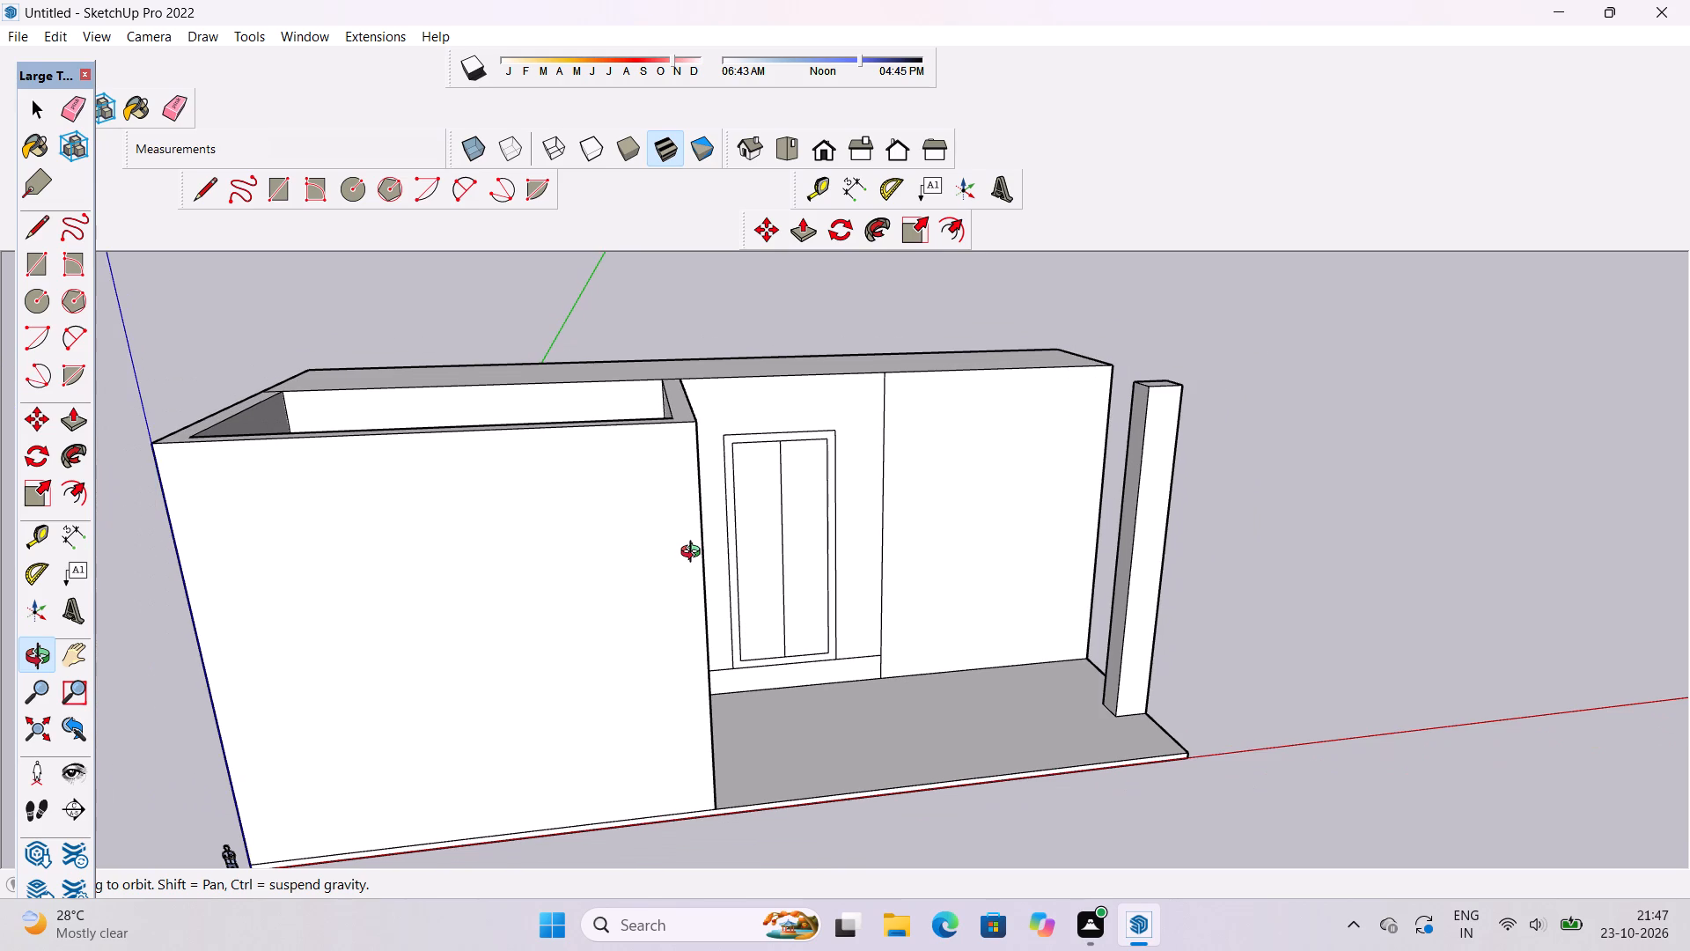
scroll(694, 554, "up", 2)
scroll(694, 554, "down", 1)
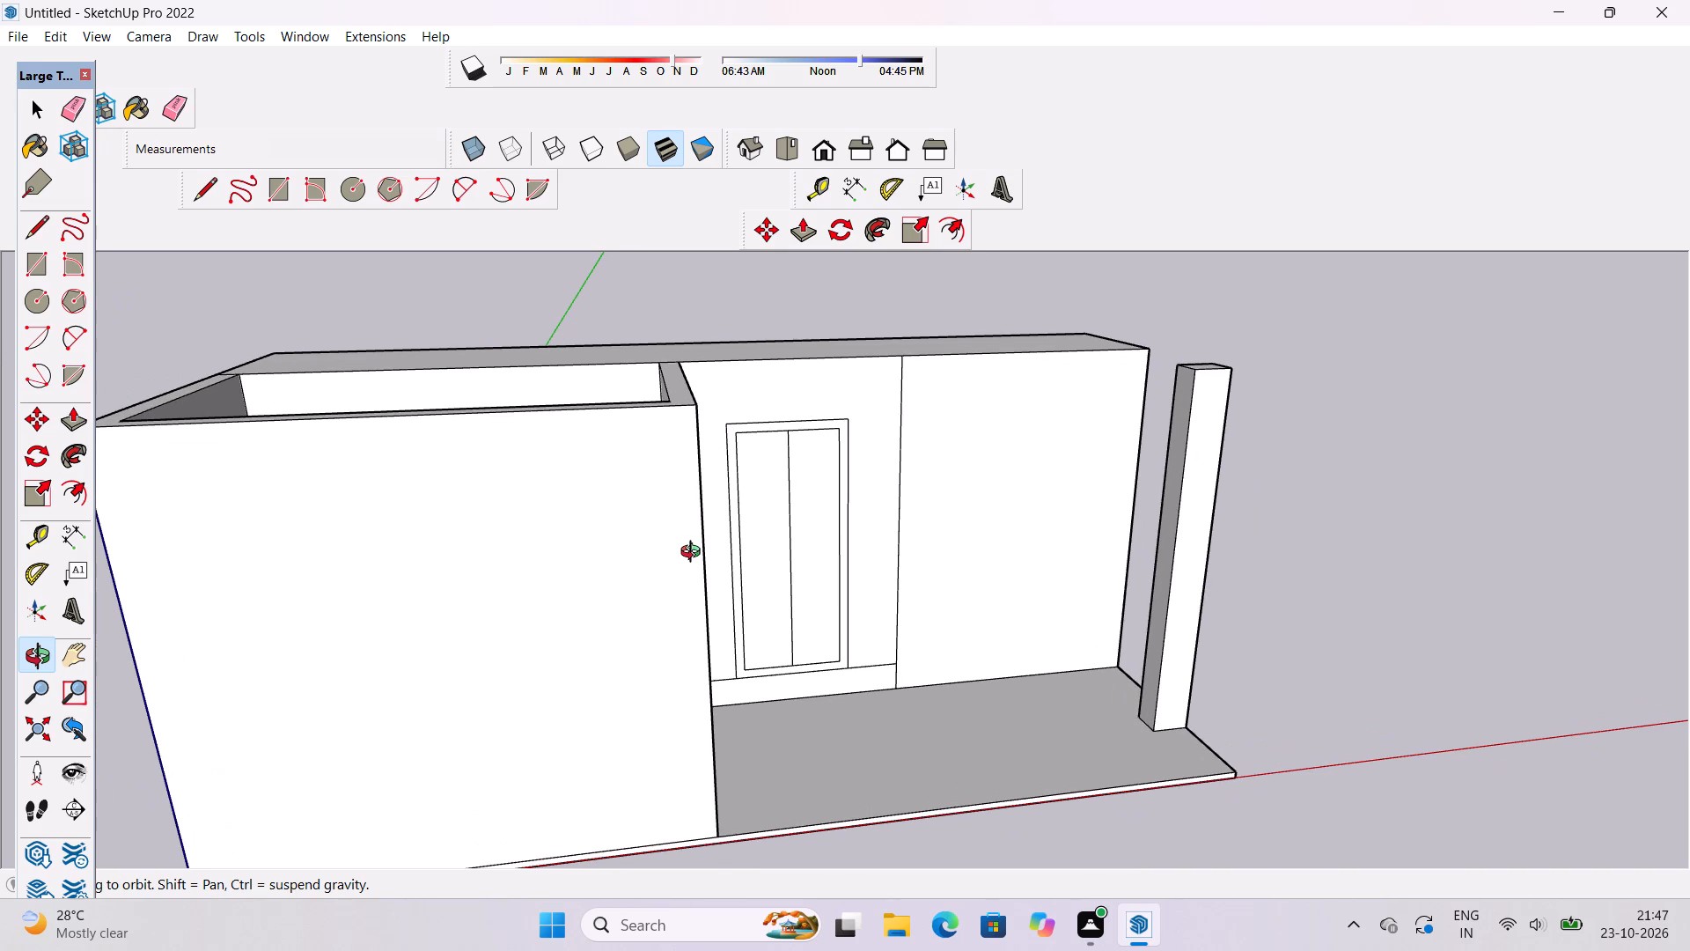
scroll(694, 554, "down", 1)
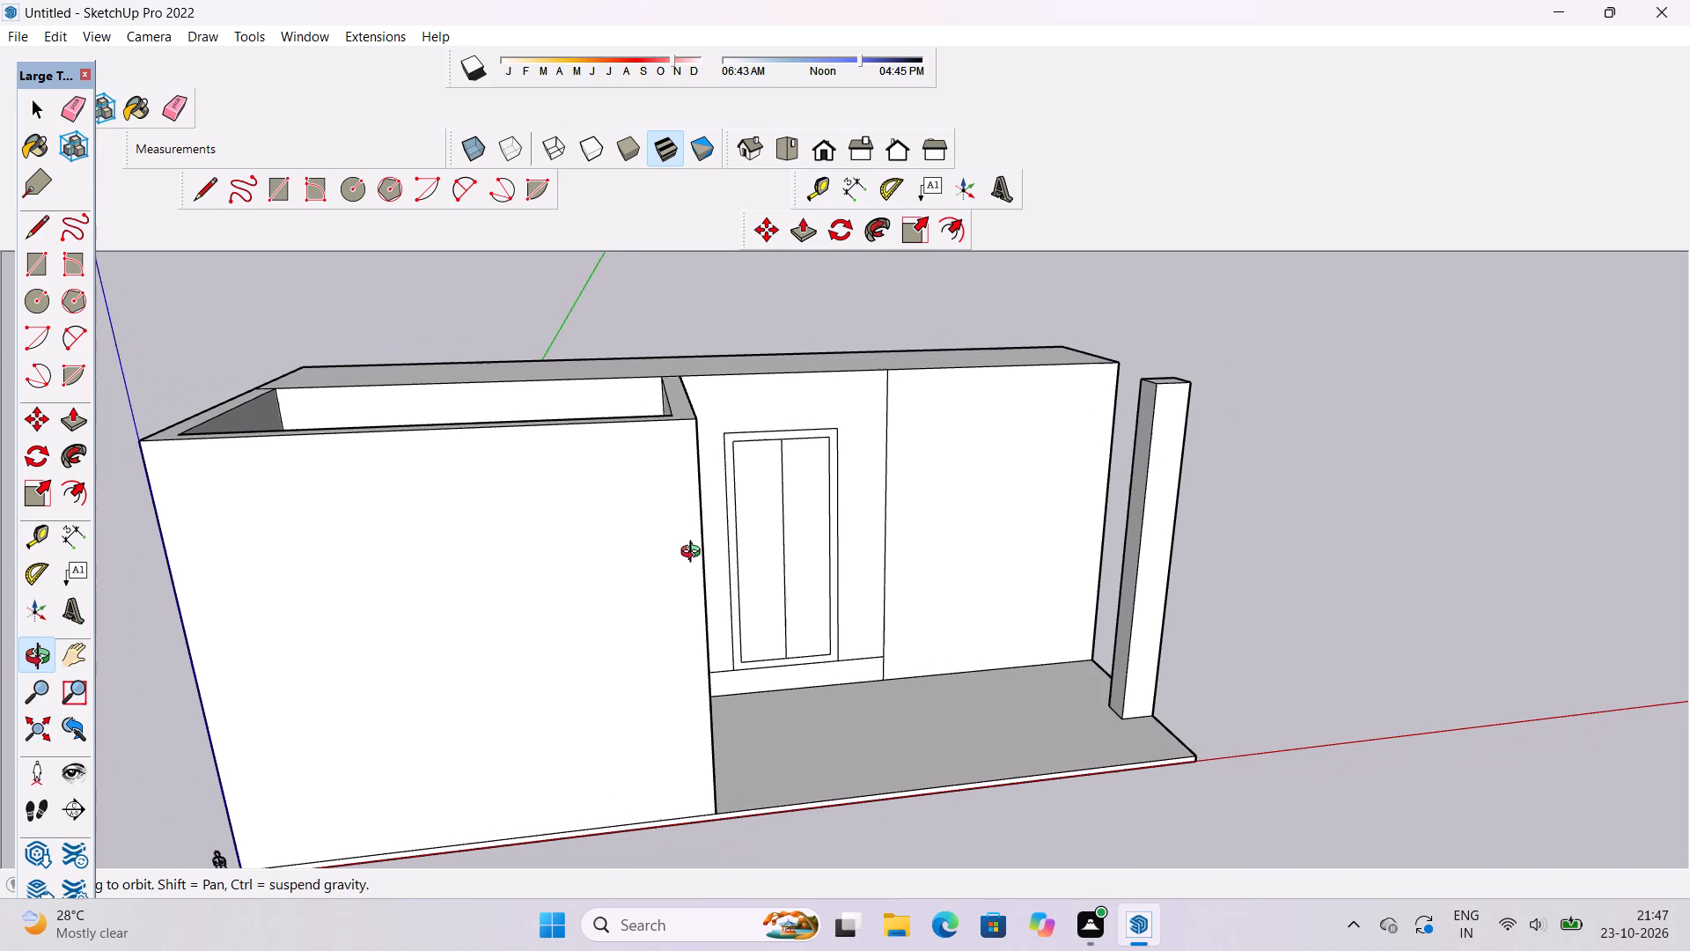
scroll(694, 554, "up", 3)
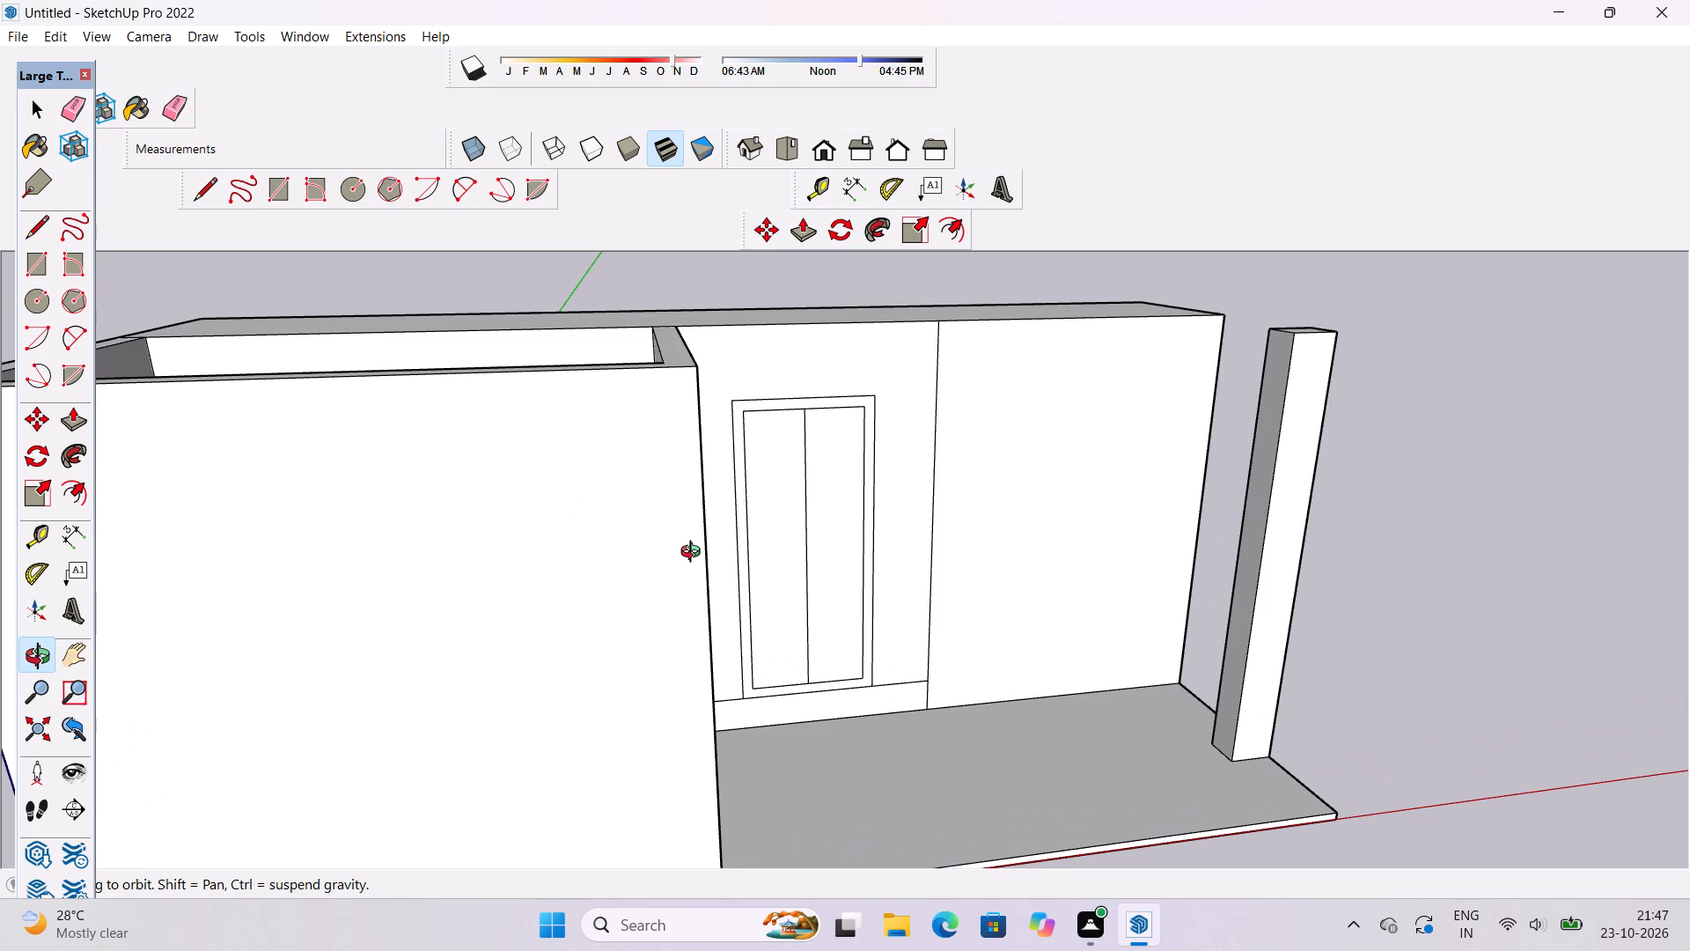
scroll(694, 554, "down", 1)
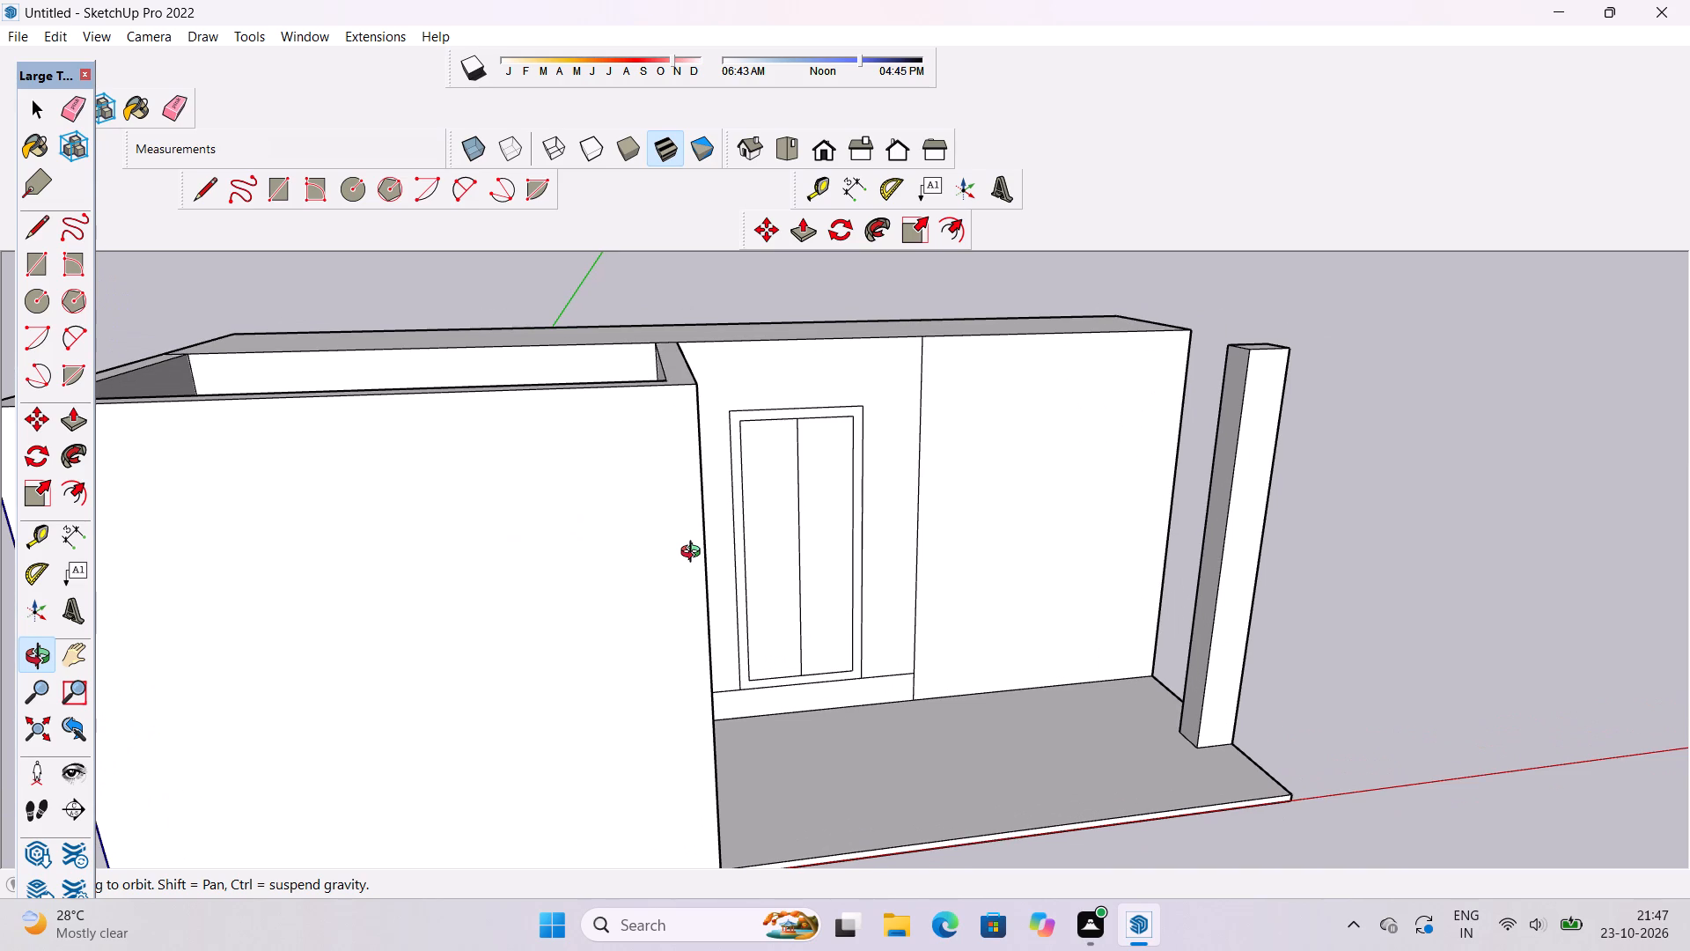
Push/Pull the separate rectangle lying on the red axis up 2' into a thin slab.
left_click_drag(694, 561, 723, 498, "shift")
scroll(726, 492, "down", 7)
left_click_drag(802, 488, 812, 532)
left_click_drag(812, 532, 701, 561)
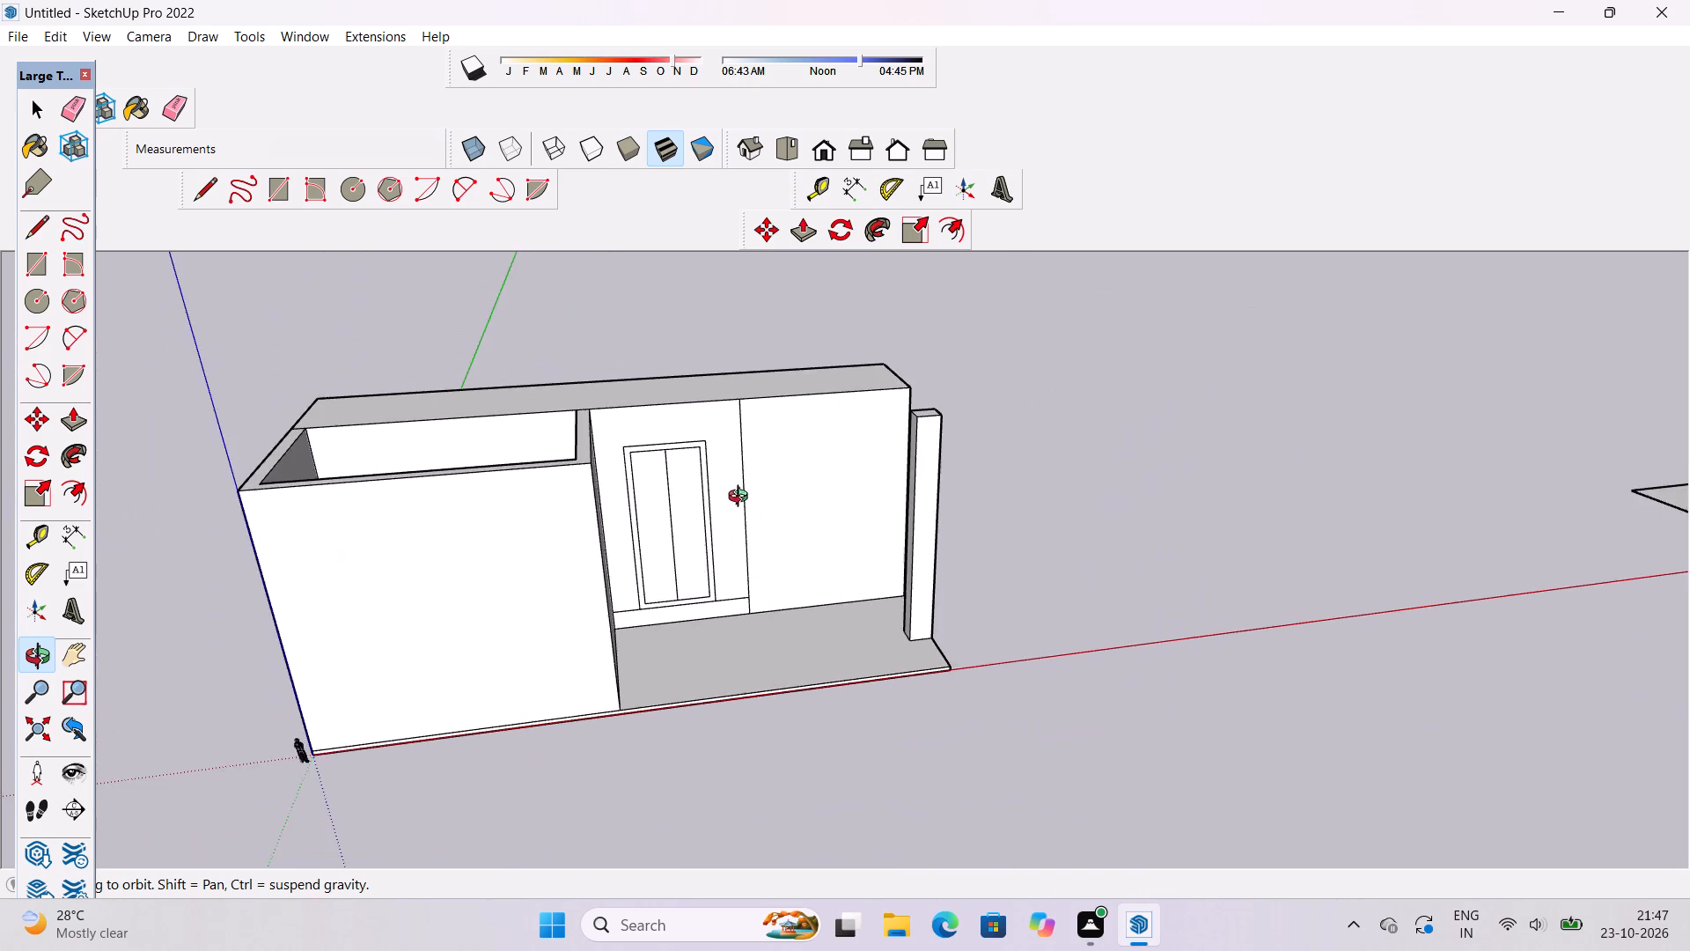
scroll(742, 498, "down", 13)
left_click_drag(753, 497, 879, 726)
scroll(804, 547, "up", 5)
left_click_drag(763, 540, 725, 568, "shift")
left_click_drag(723, 569, 706, 541)
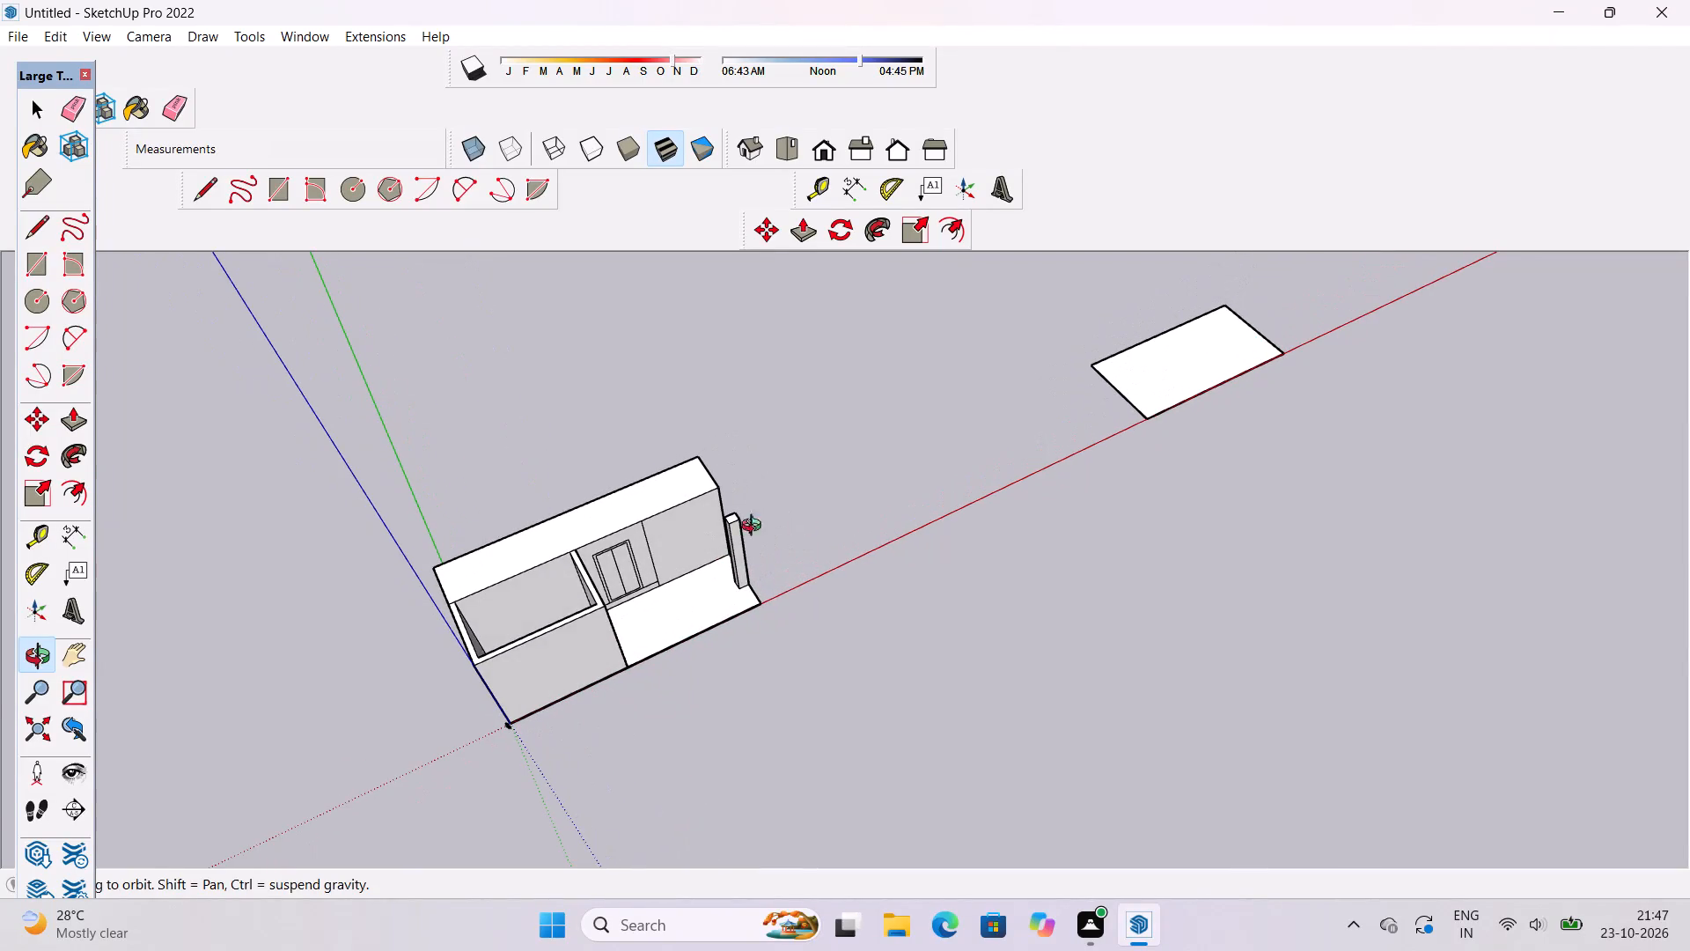
key("space")
scroll(1177, 417, "up", 5)
left_click(1151, 387)
scroll(439, 849, "down", 8)
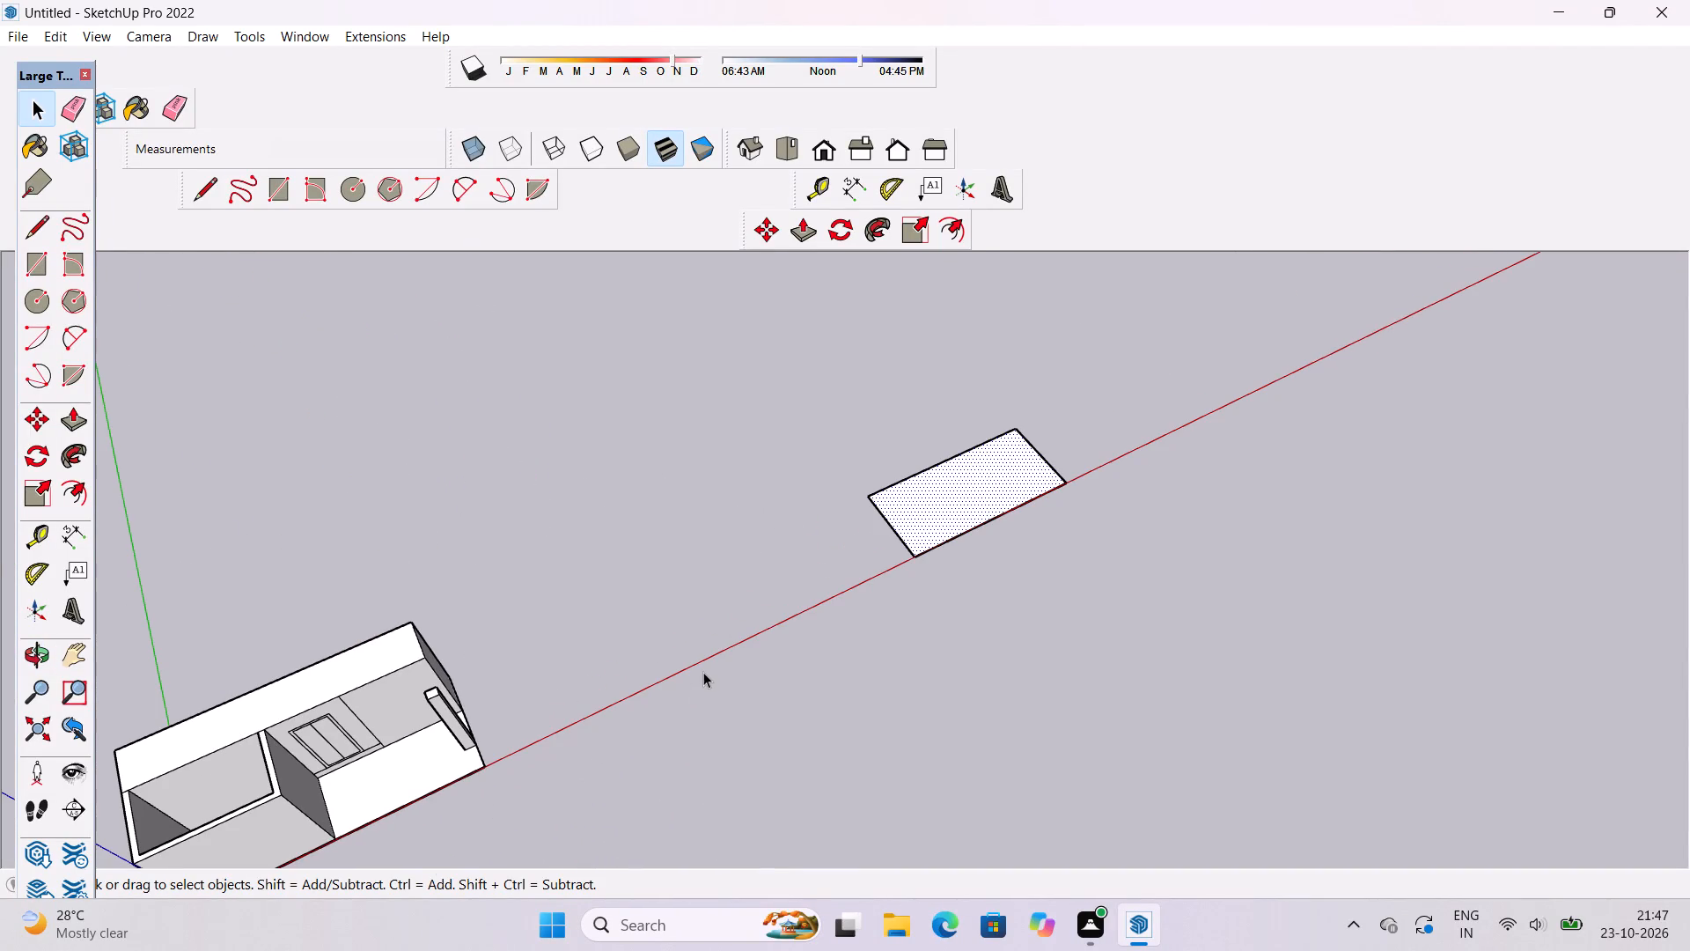
scroll(638, 587, "up", 6)
key("p")
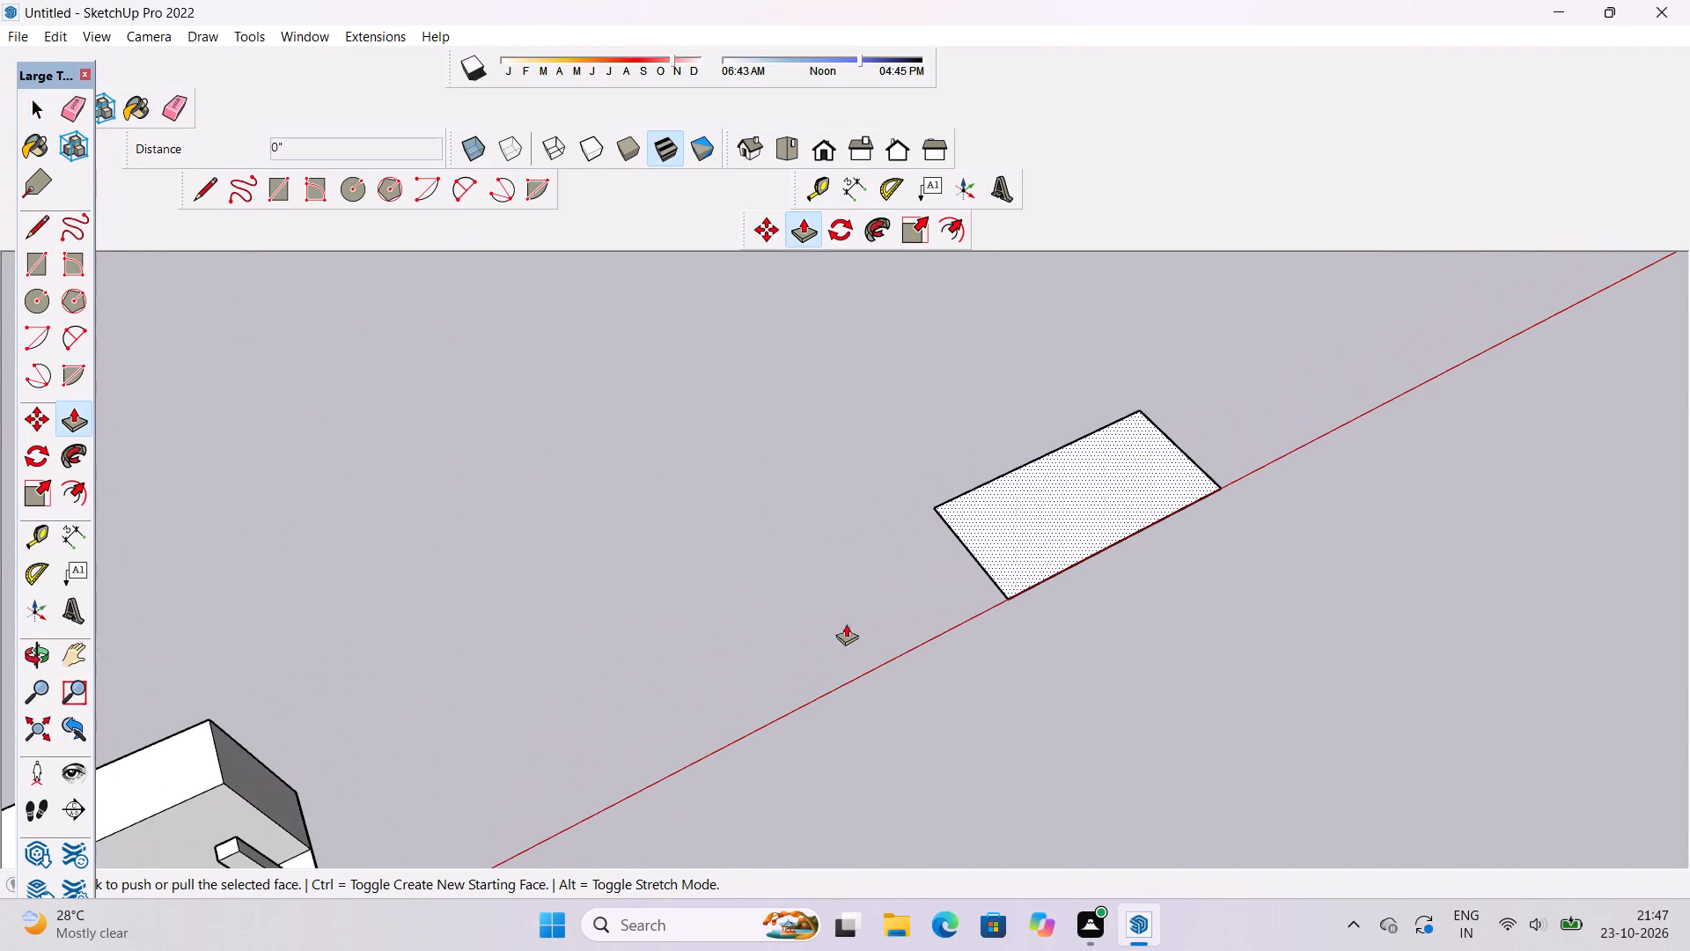
left_click(1009, 550)
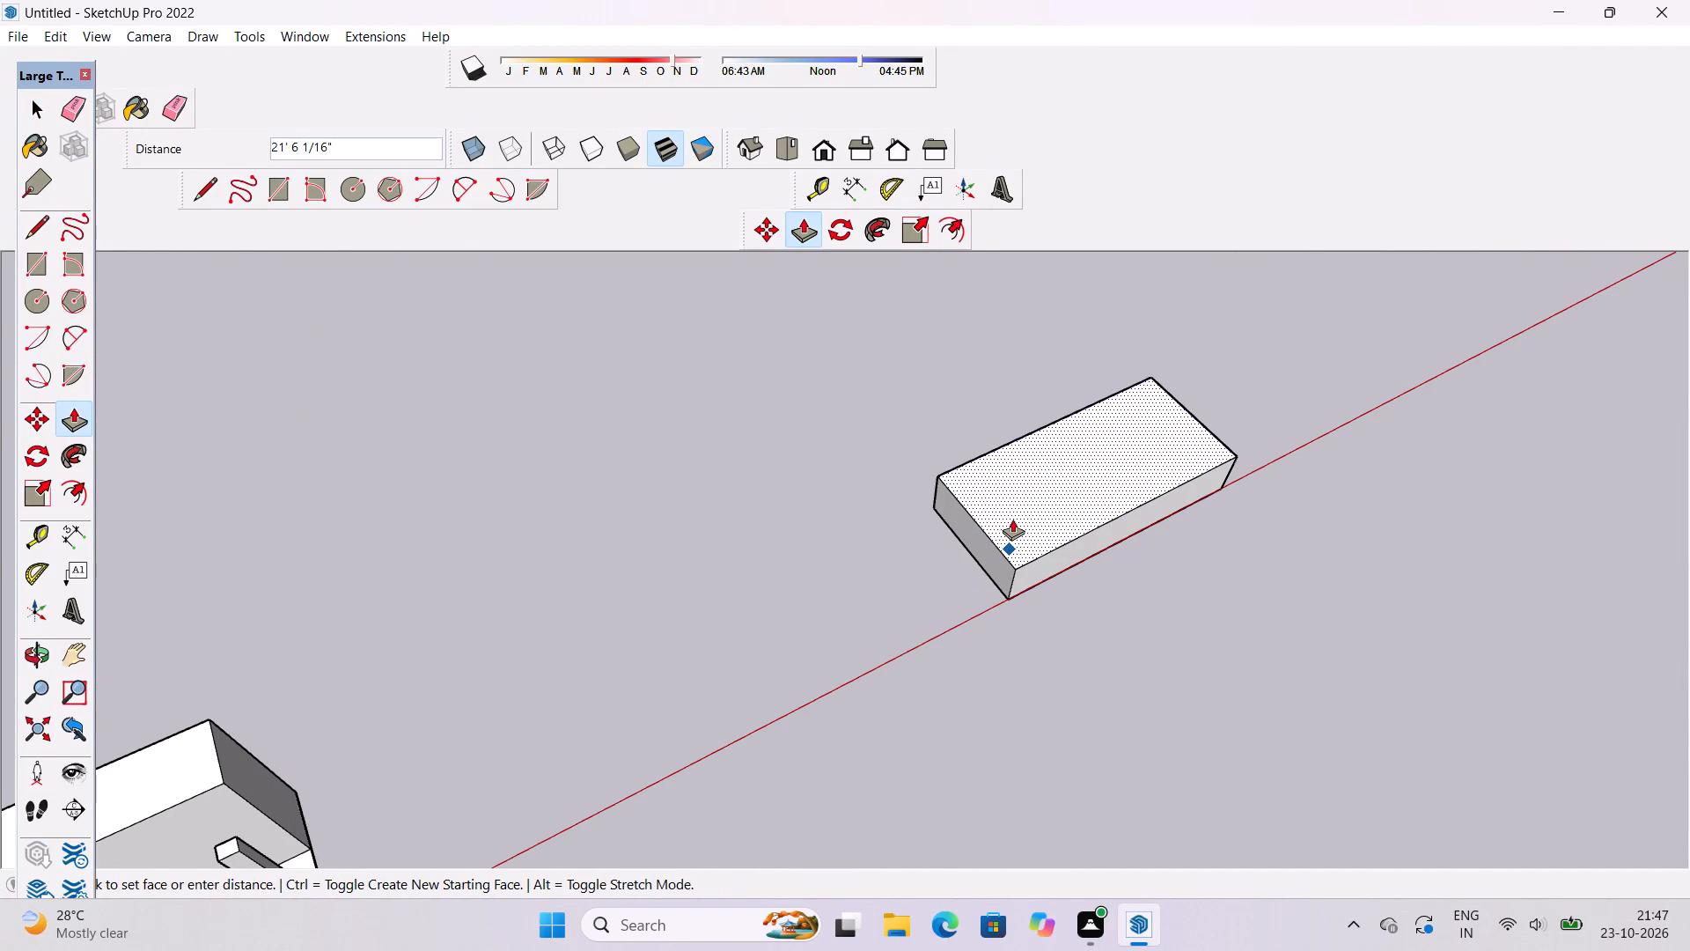
type("2'")
key("Return")
Select all of the thin slab's geometry and make it a group.
key("space")
triple_click(1018, 534)
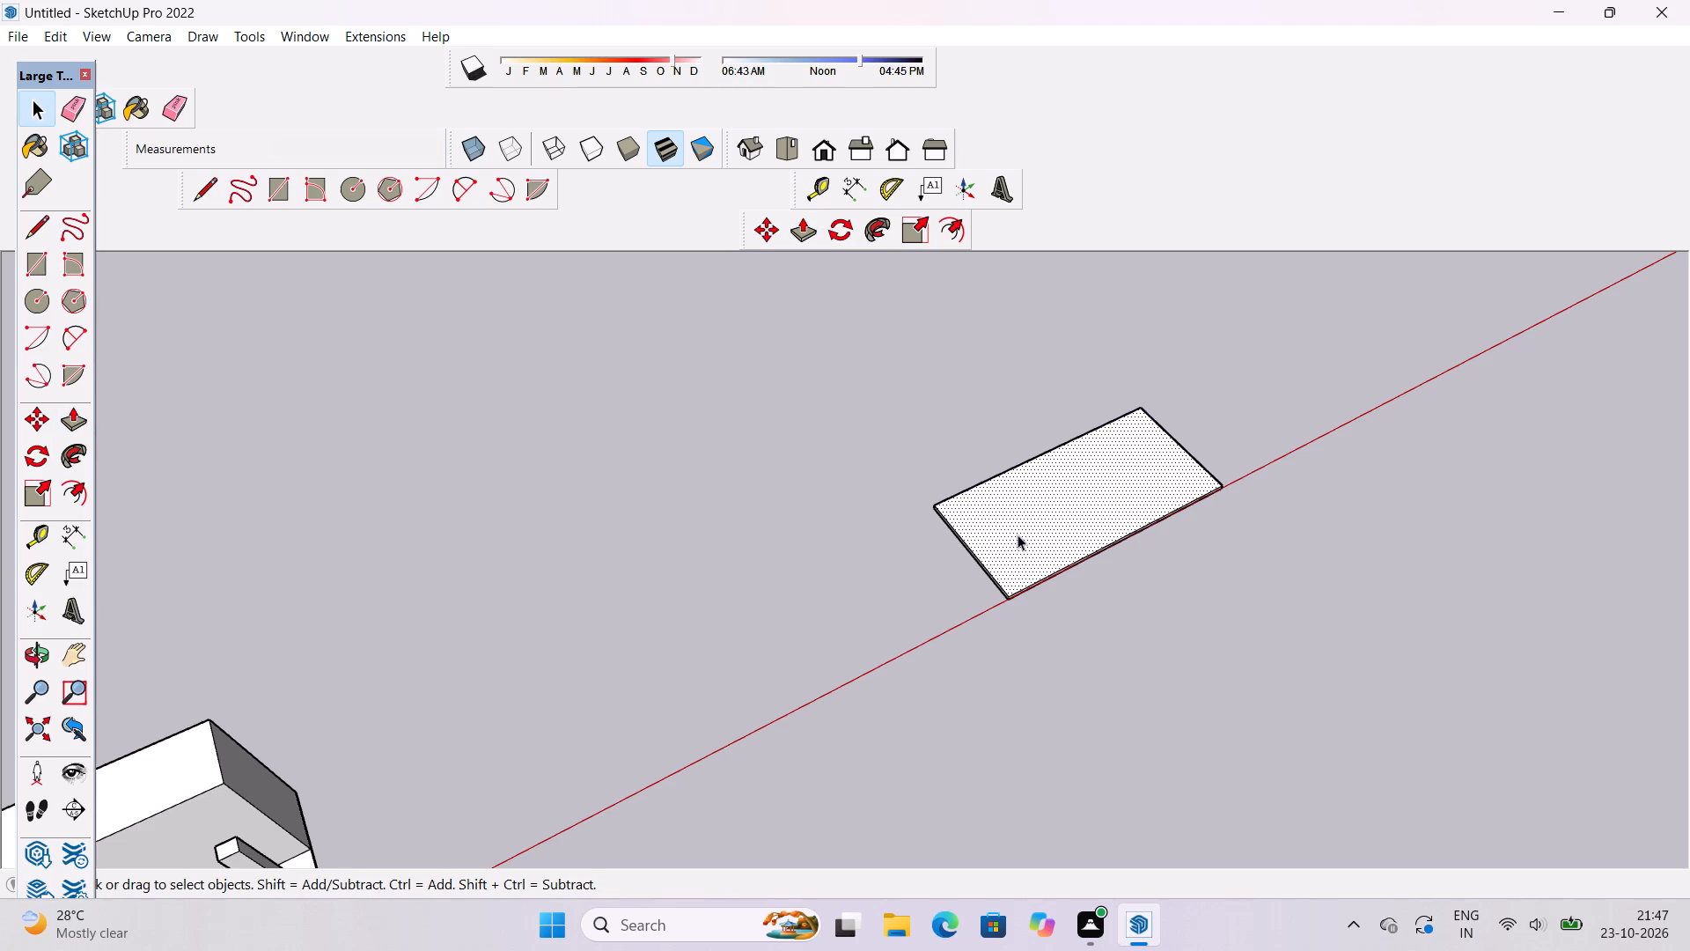
right_click(1018, 534)
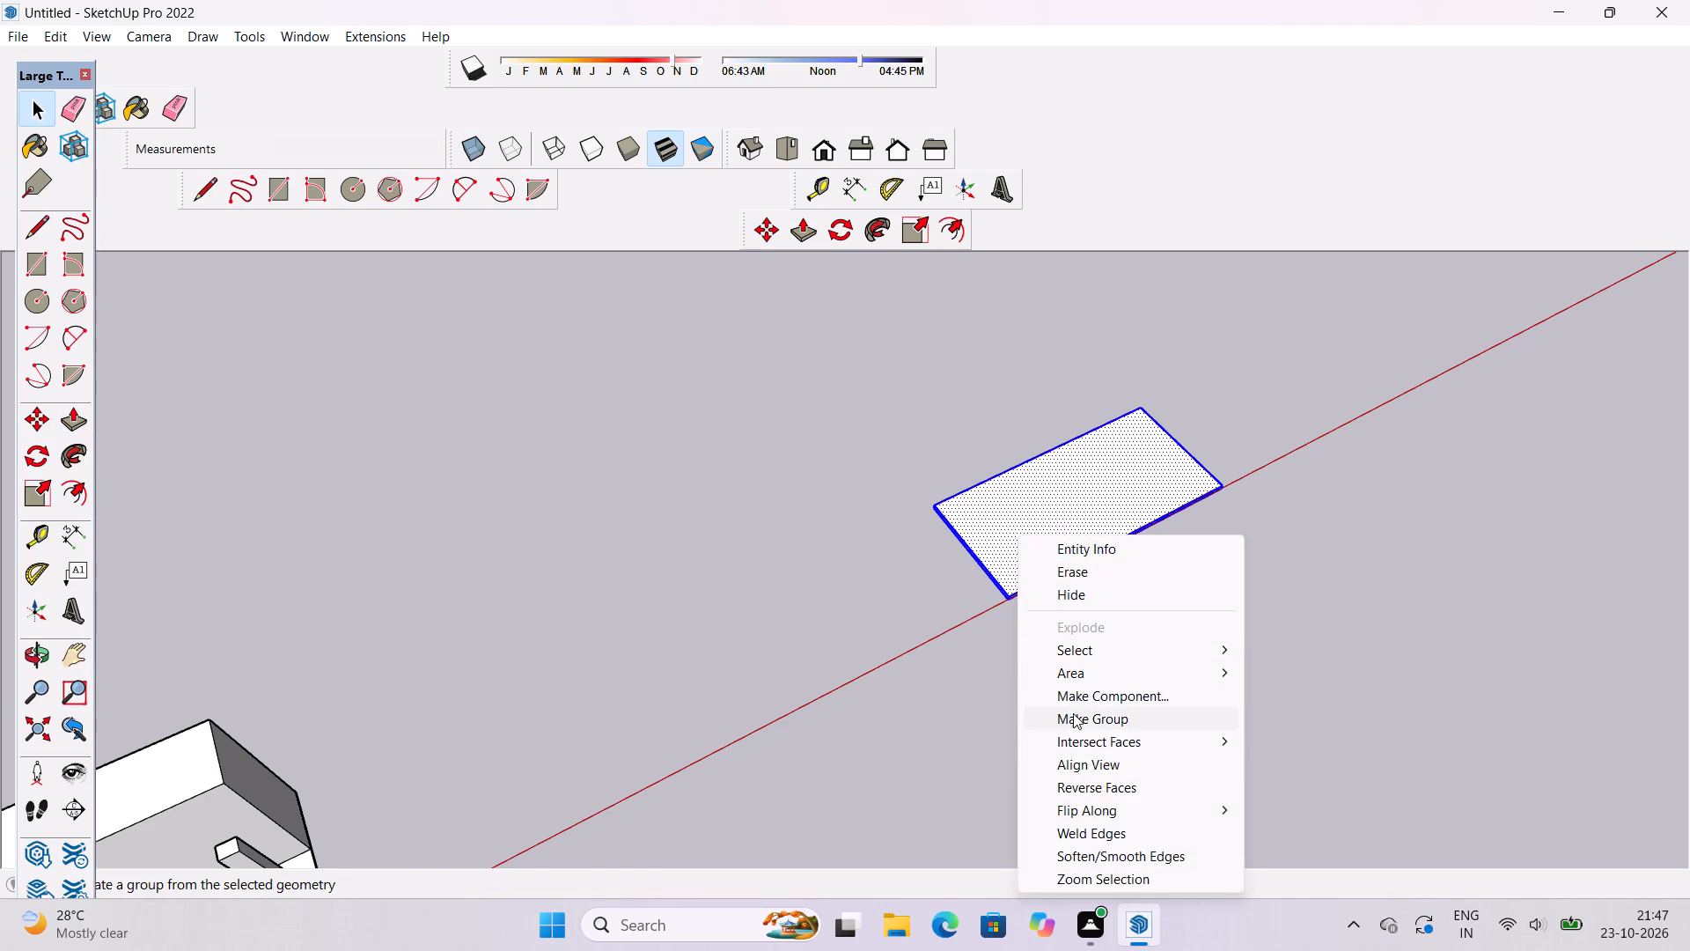
left_click(1073, 713)
Copy the slab group from its bottom rear corner onto the tall block's top rear corner, and clear the selection.
scroll(1442, 654, "down", 5)
key("m")
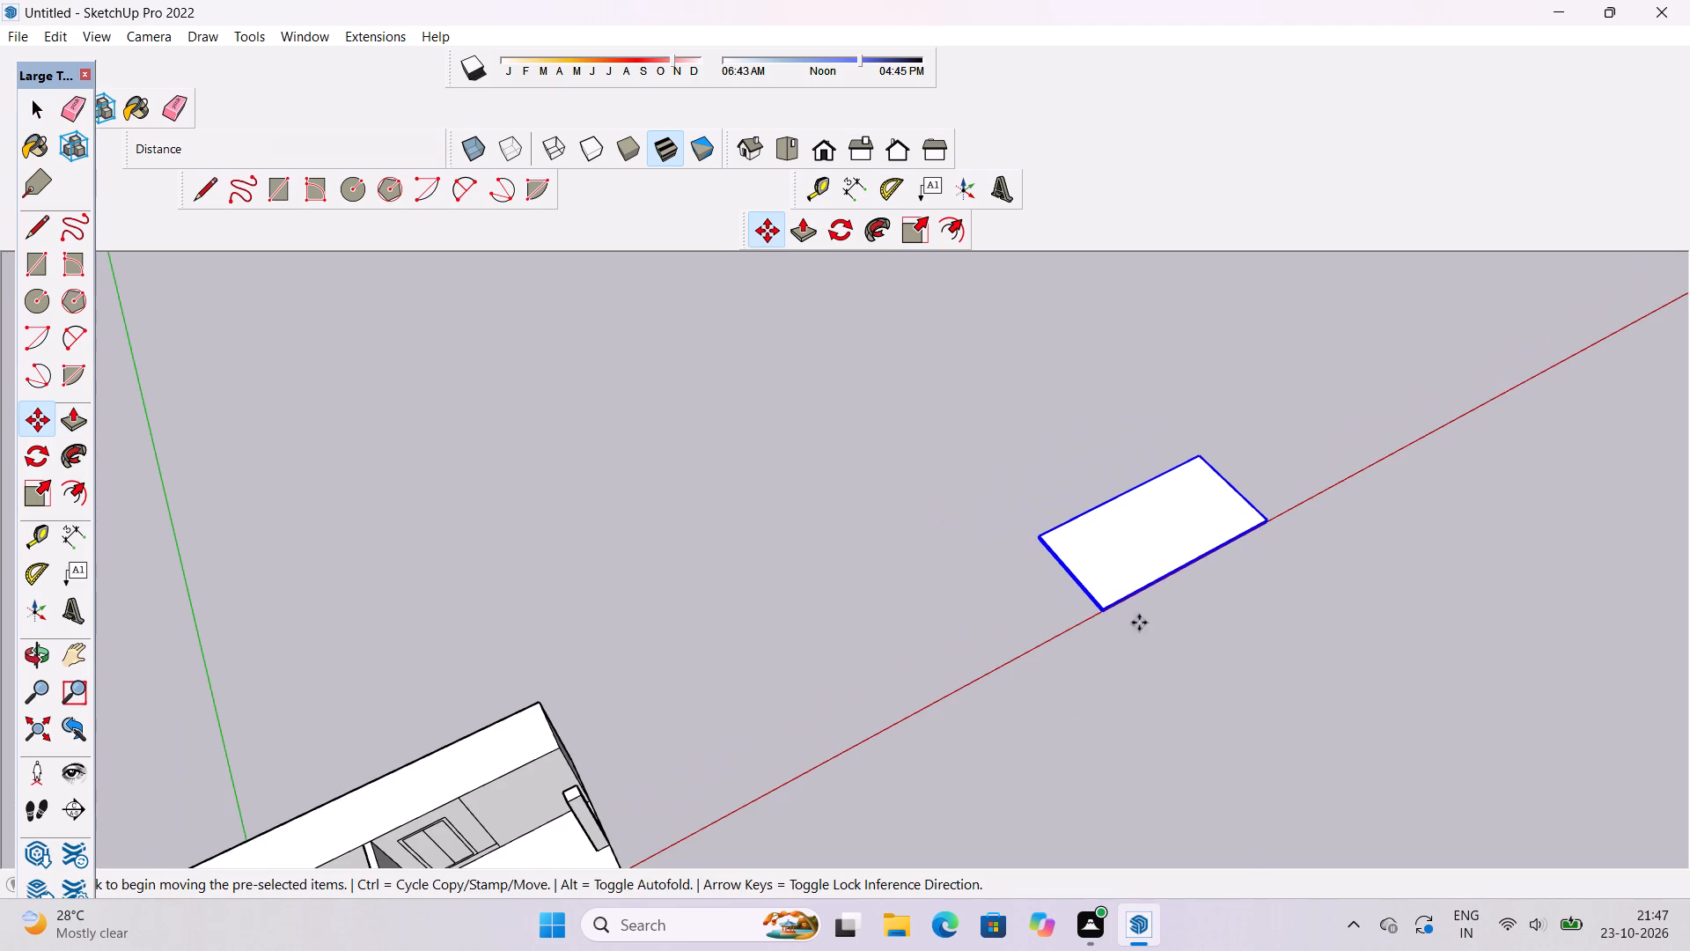
scroll(904, 616, "up", 20)
scroll(904, 616, "up", 1)
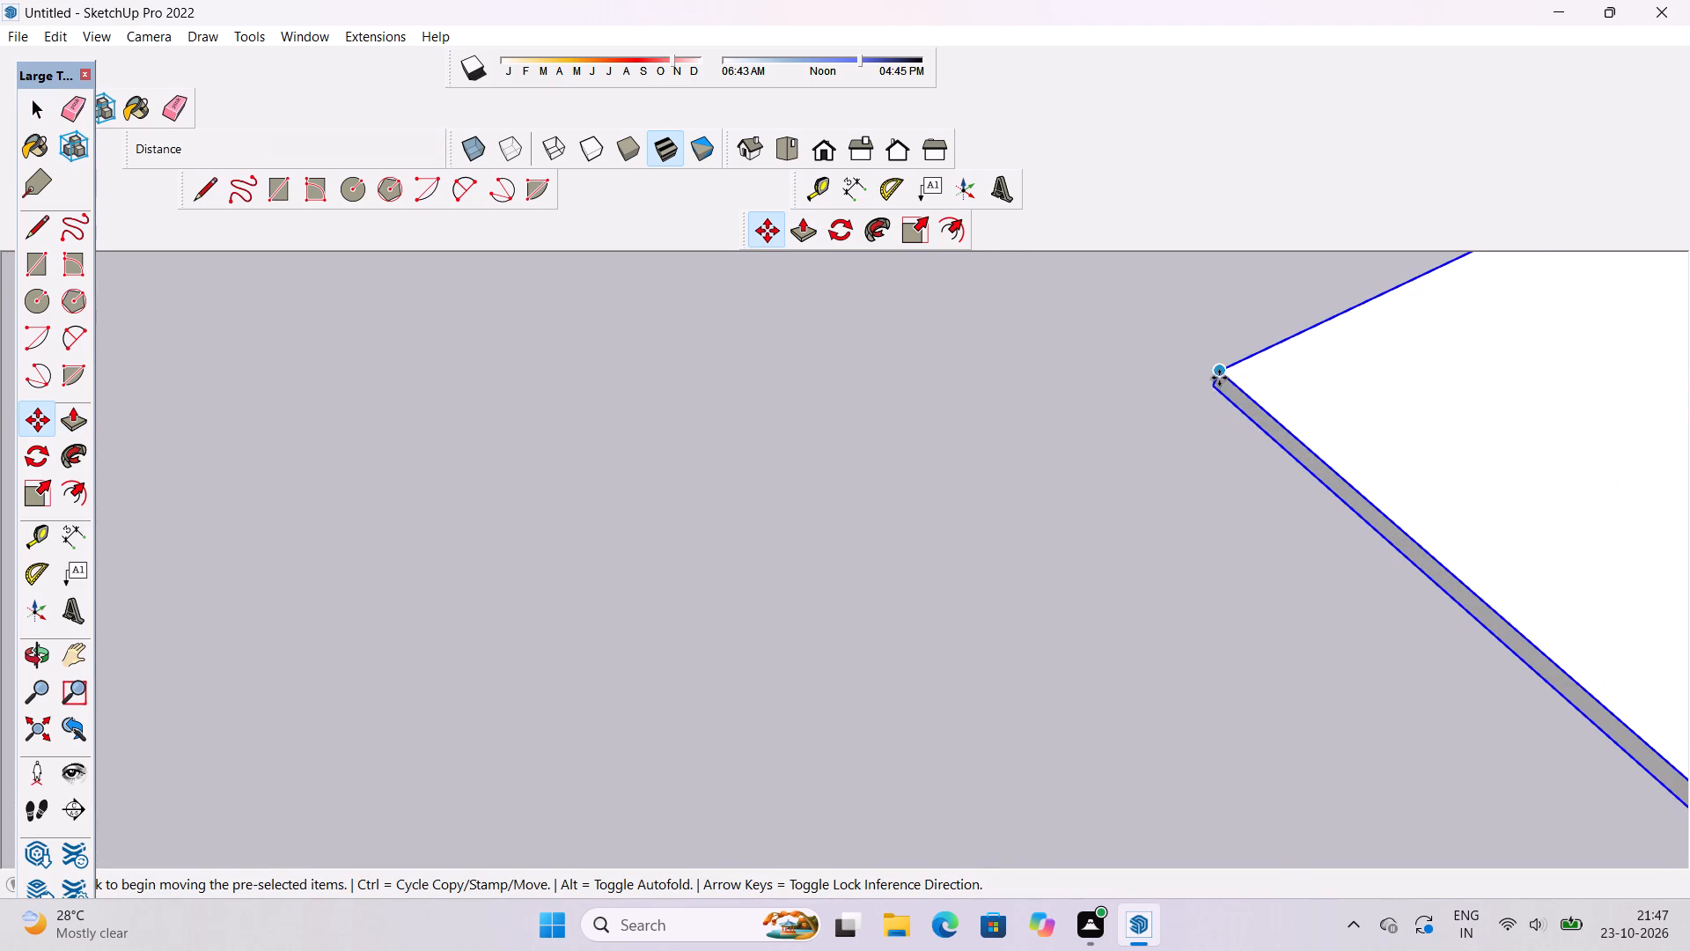
left_click(1213, 383)
scroll(1219, 436, "down", 2)
scroll(1282, 468, "down", 19)
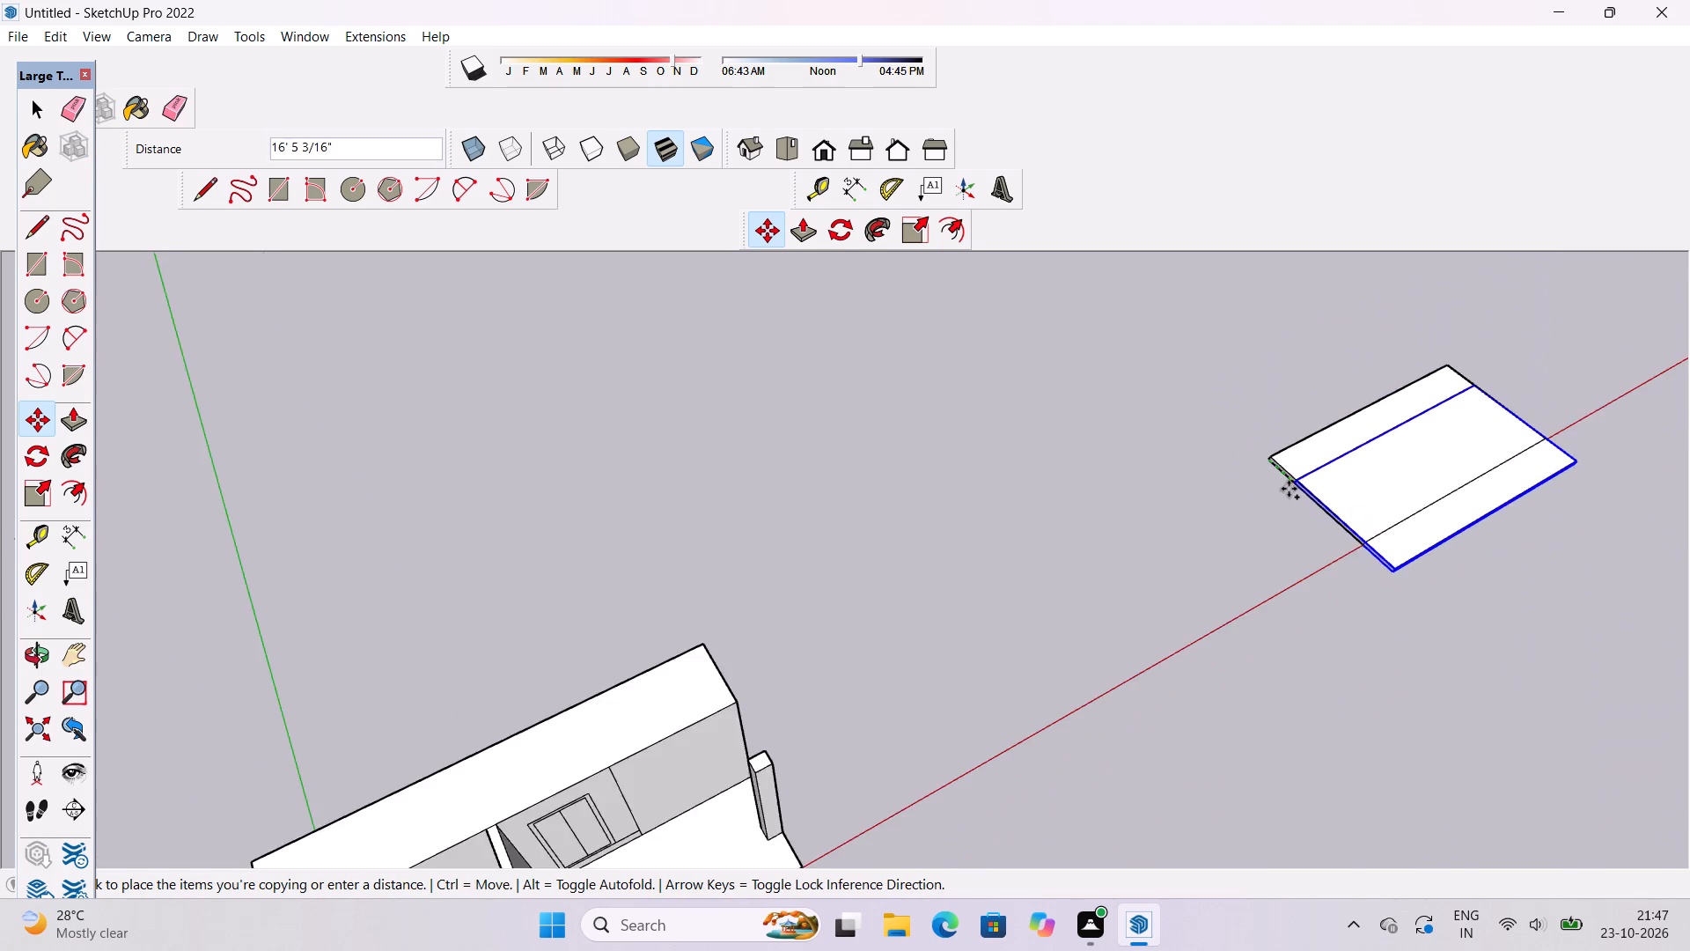
scroll(1289, 489, "down", 10)
scroll(1049, 574, "up", 7)
scroll(1032, 485, "down", 4)
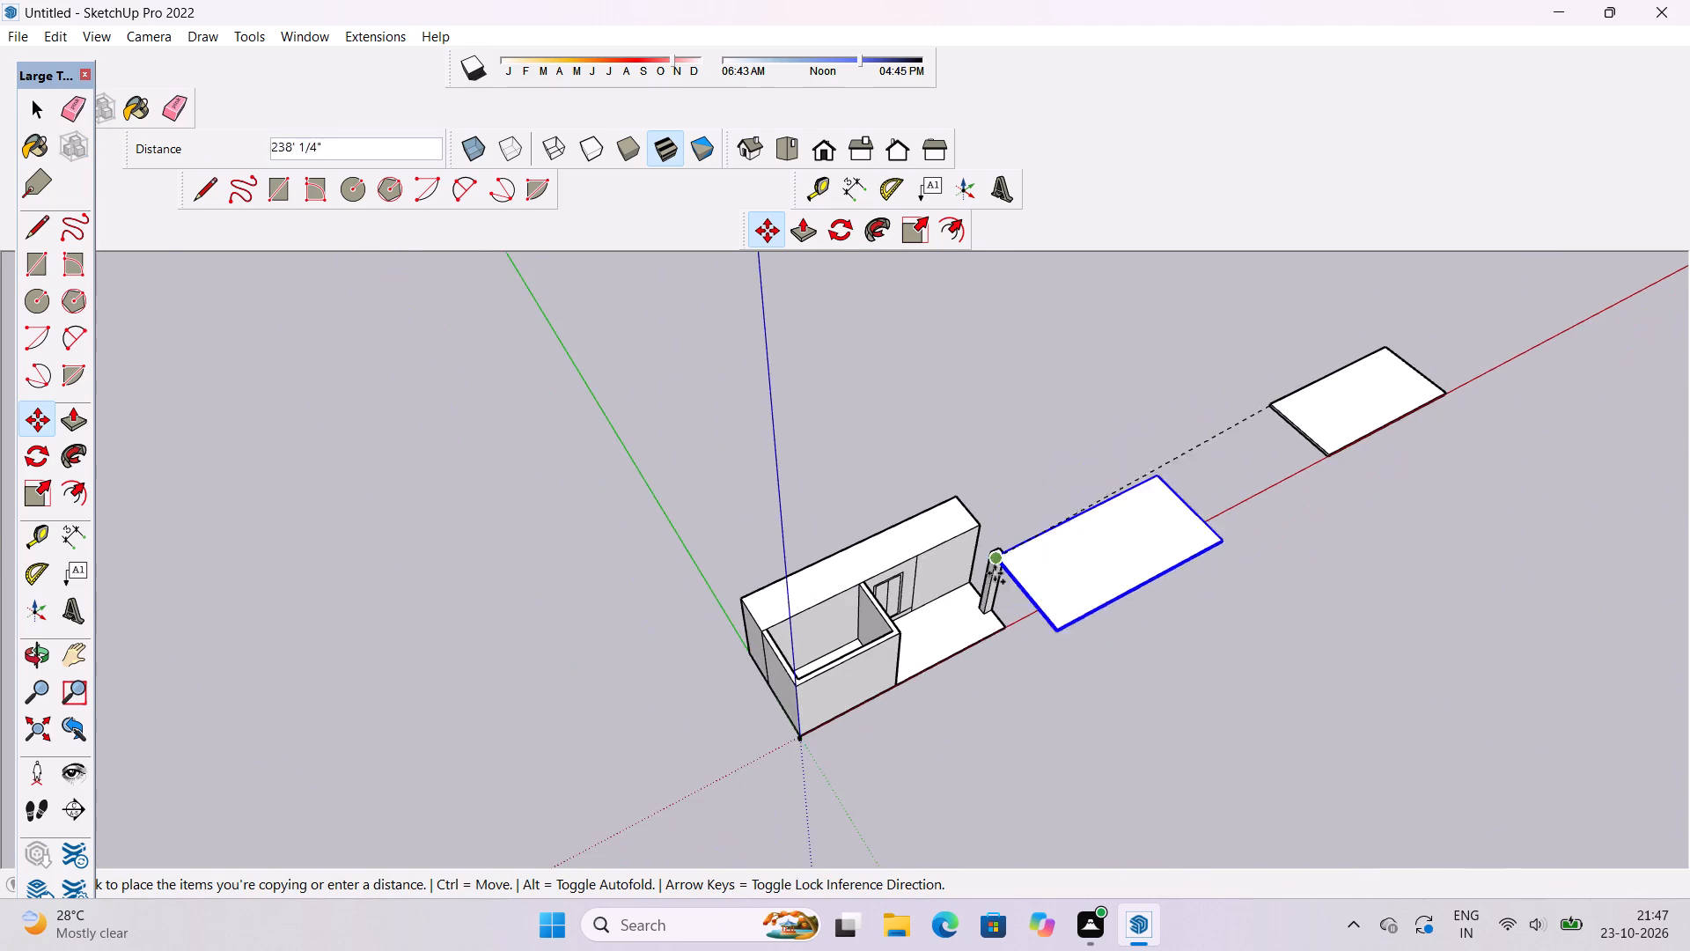
scroll(899, 621, "up", 6)
scroll(720, 628, "up", 6)
scroll(578, 563, "down", 4)
scroll(551, 562, "up", 4)
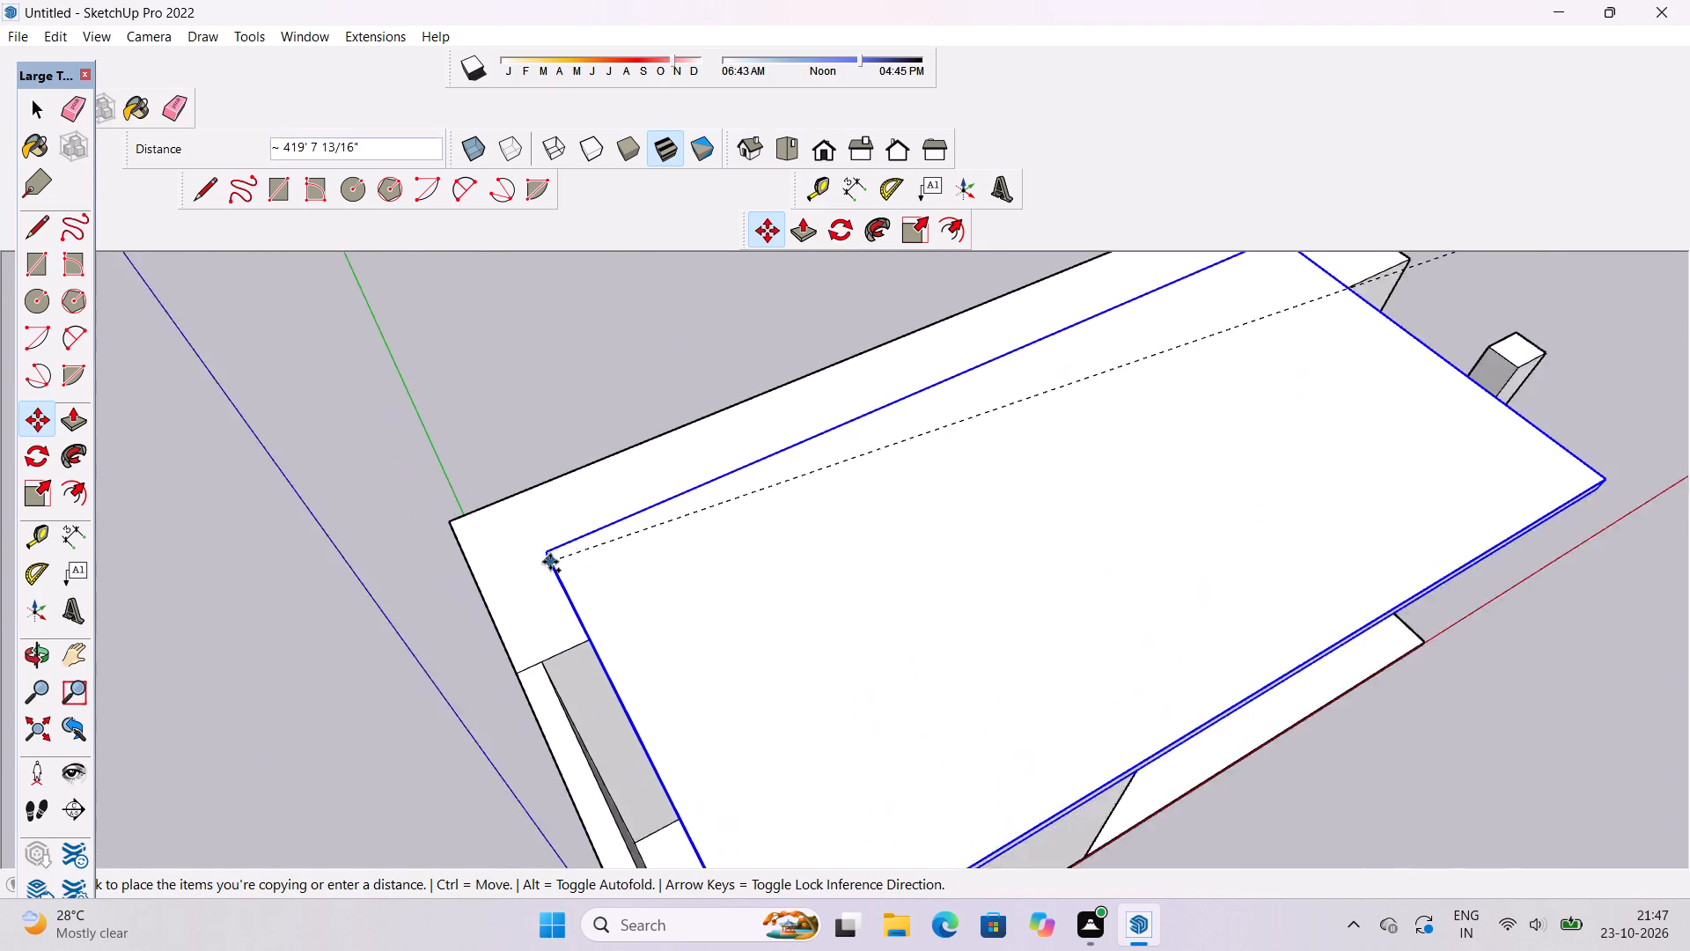
scroll(550, 562, "up", 2)
left_click(438, 520)
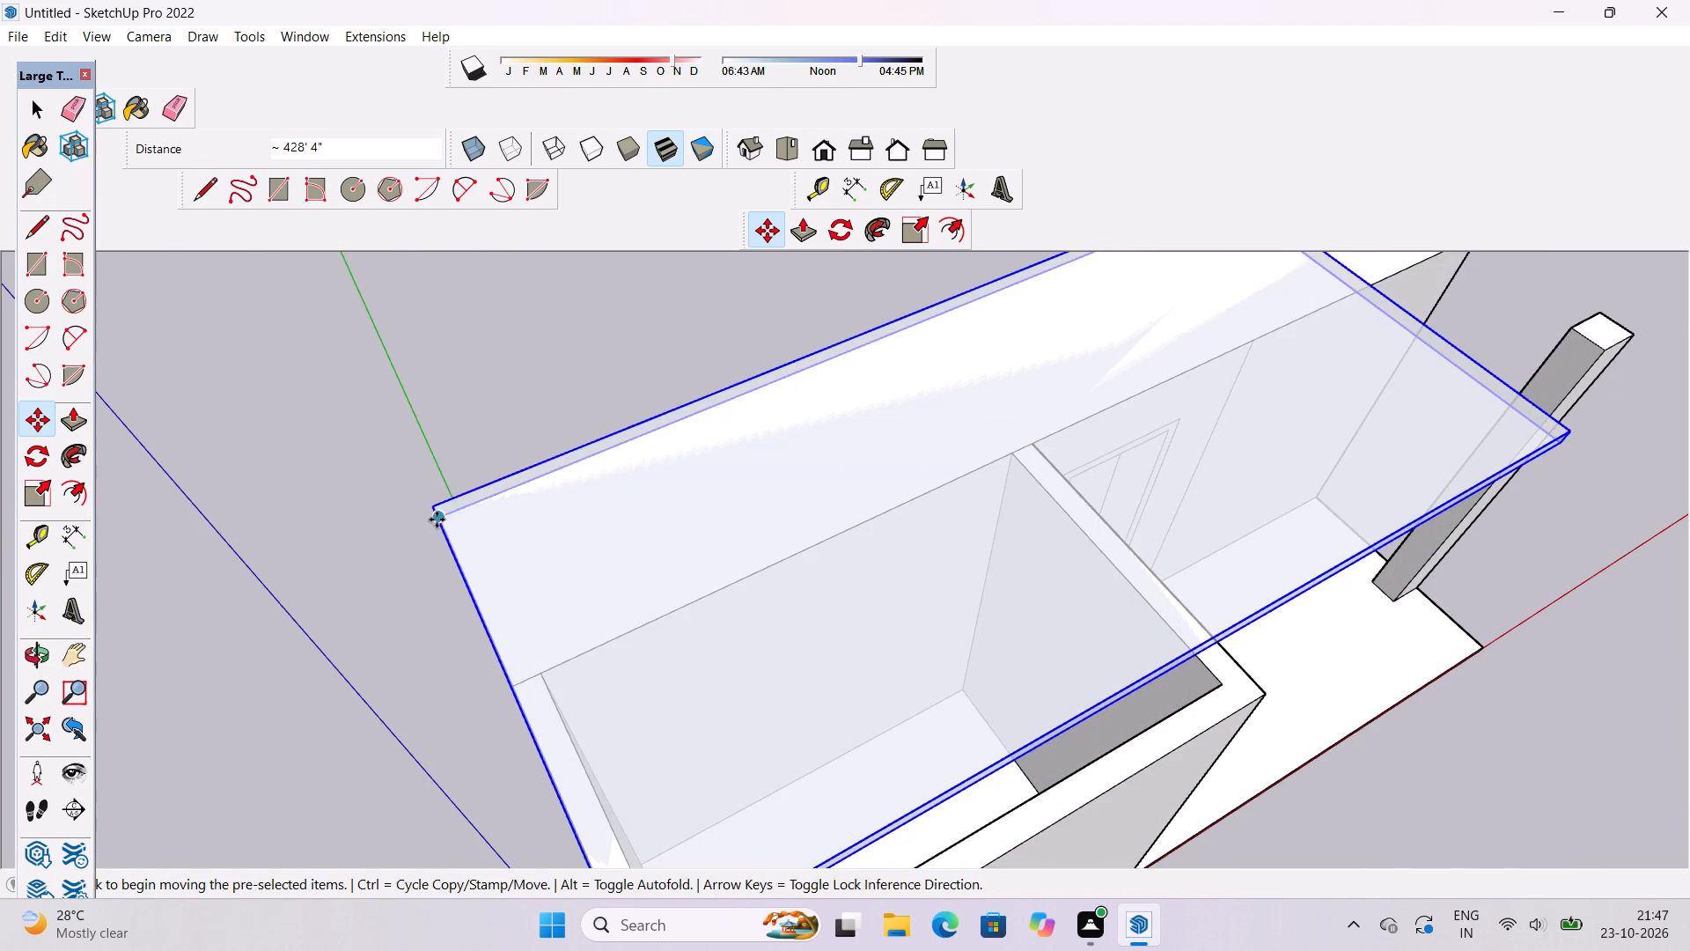
key("space")
left_click(301, 571)
Examine how the copied roof slab covers the block, walled enclosure and column from several angles.
key("o")
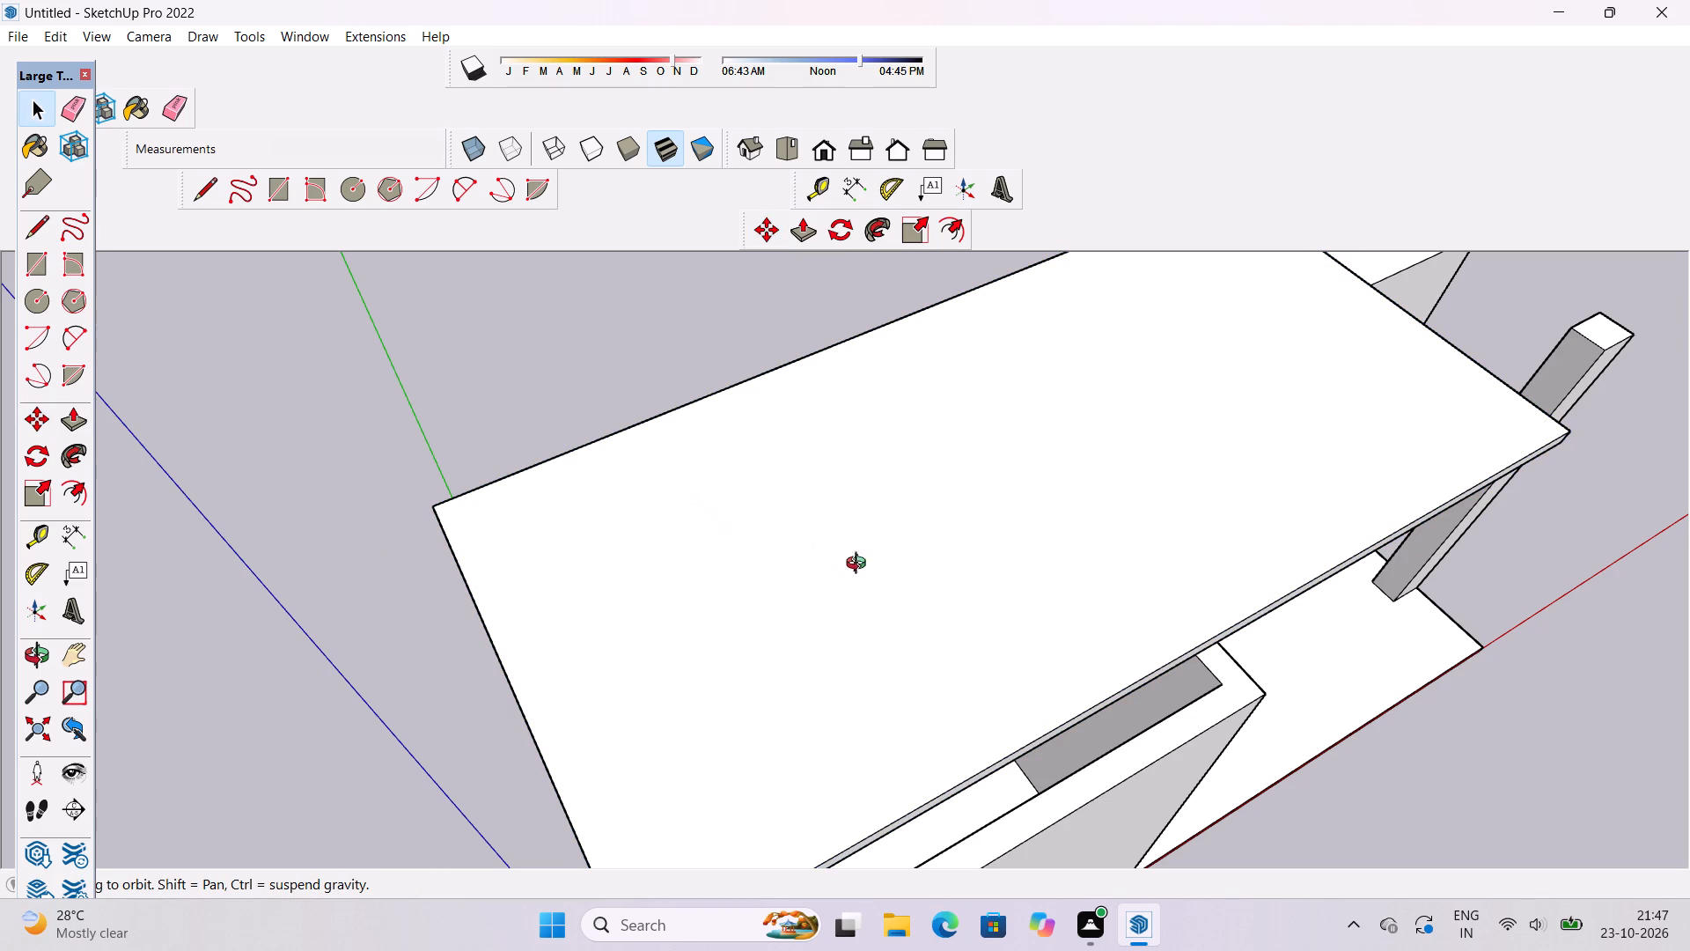
left_click_drag(785, 725, 763, 488, "shift")
scroll(766, 483, "down", 5)
left_click_drag(765, 482, 748, 594)
left_click(748, 594, "shift")
left_click_drag(735, 600, 726, 600, "shift")
left_click_drag(706, 605, 636, 616, "shift")
left_click_drag(636, 616, 771, 571, "shift")
left_click_drag(771, 571, 659, 595)
left_click_drag(1098, 439, 566, 548)
left_click_drag(1014, 528, 975, 459, "shift")
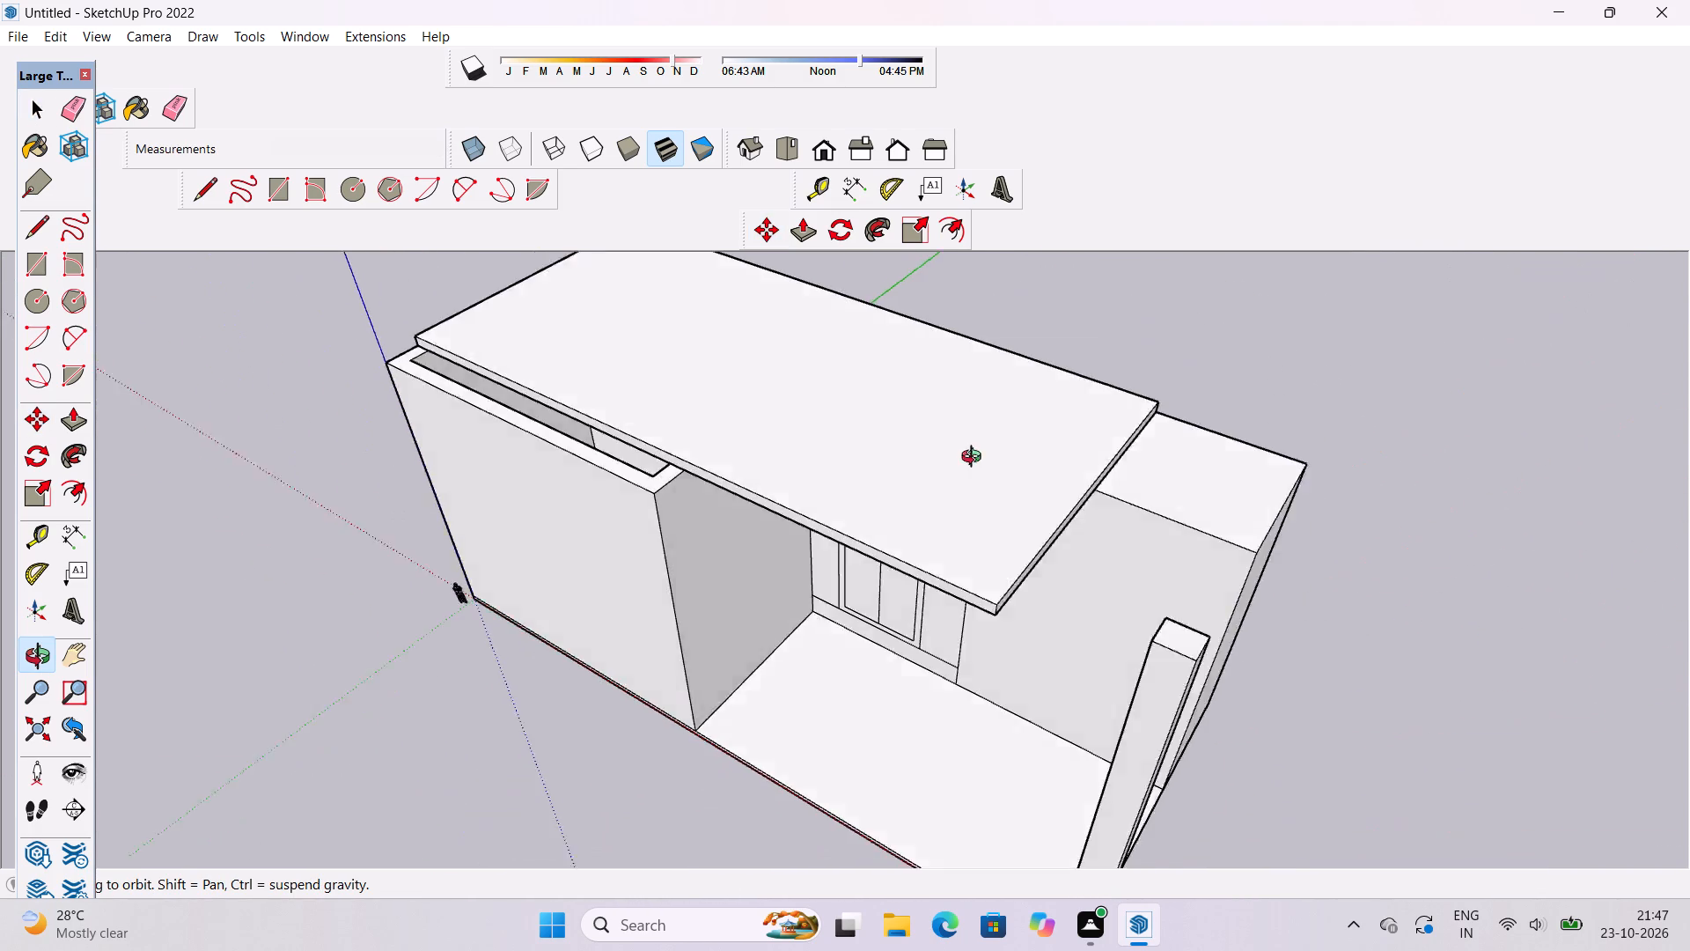
left_click_drag(975, 459, 816, 402, "shift")
left_click_drag(1029, 516, 952, 453, "shift")
left_click_drag(937, 456, 903, 486)
Select the roof slab group on top of the building.
key("space")
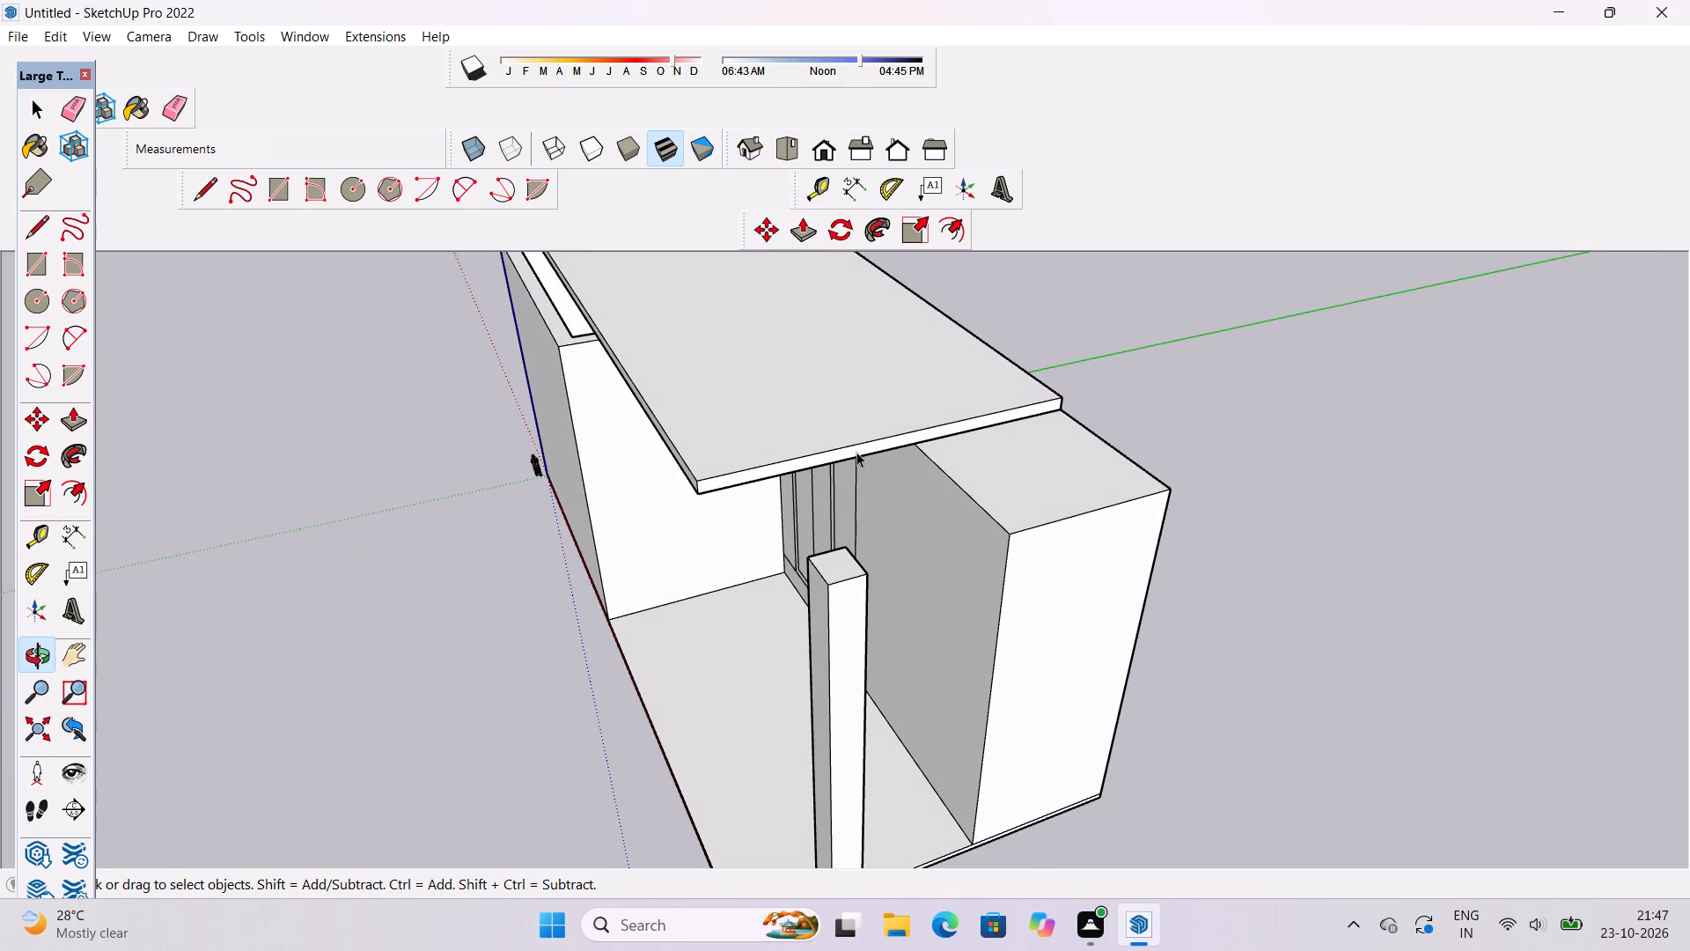
left_click(862, 416)
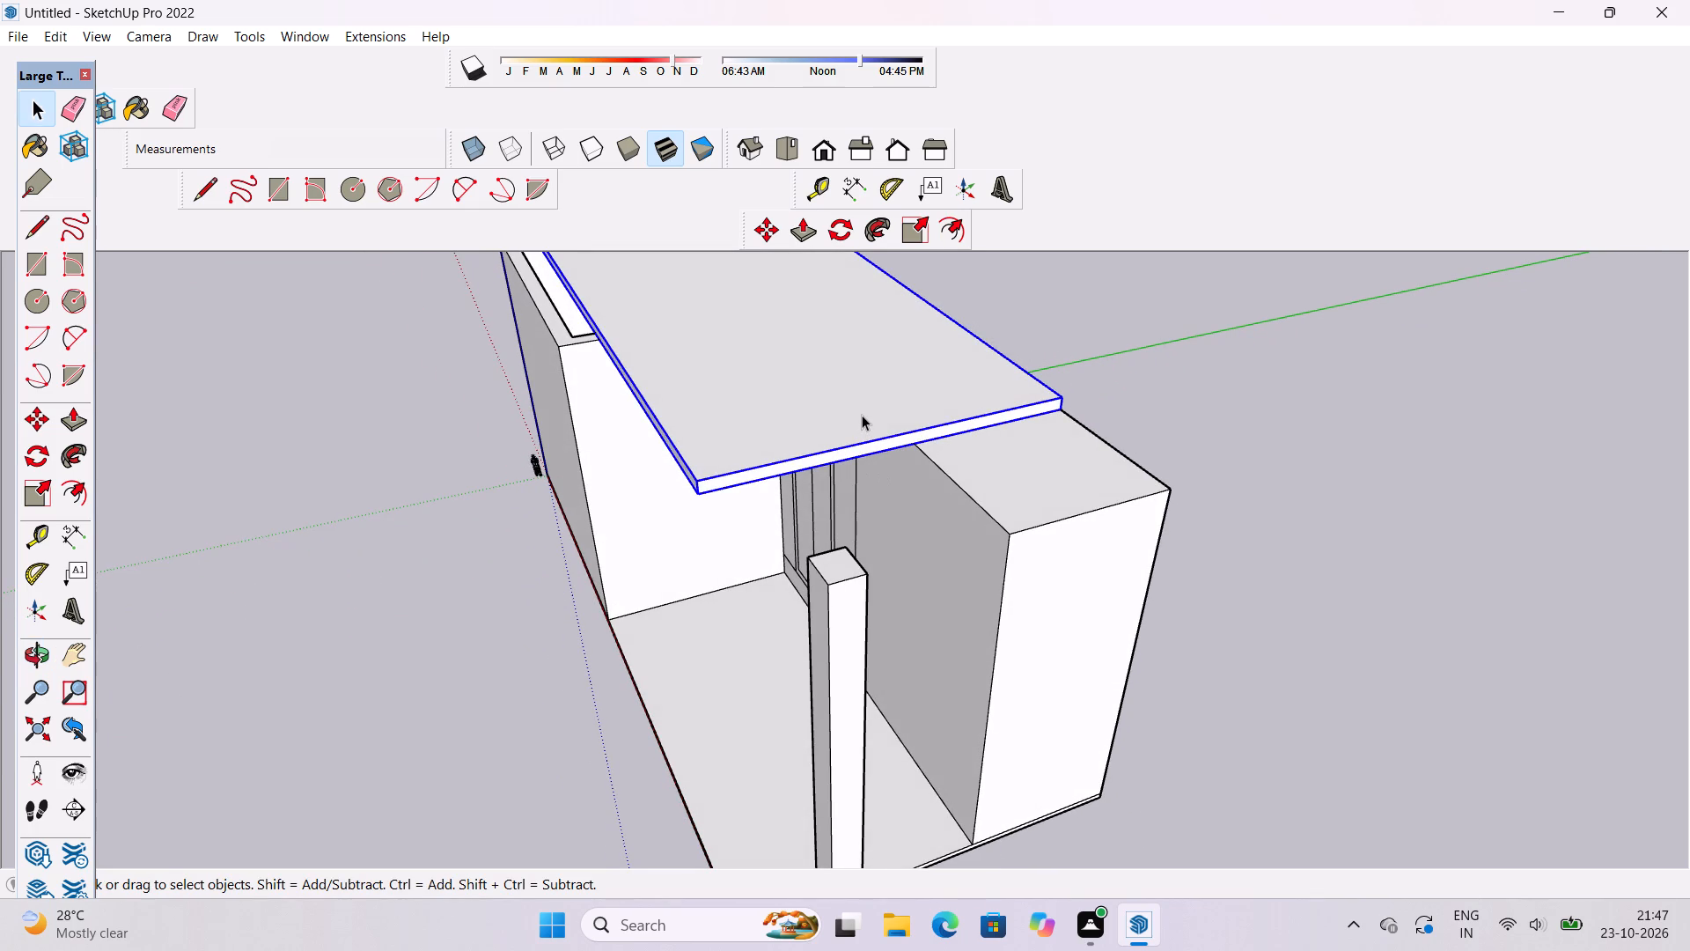
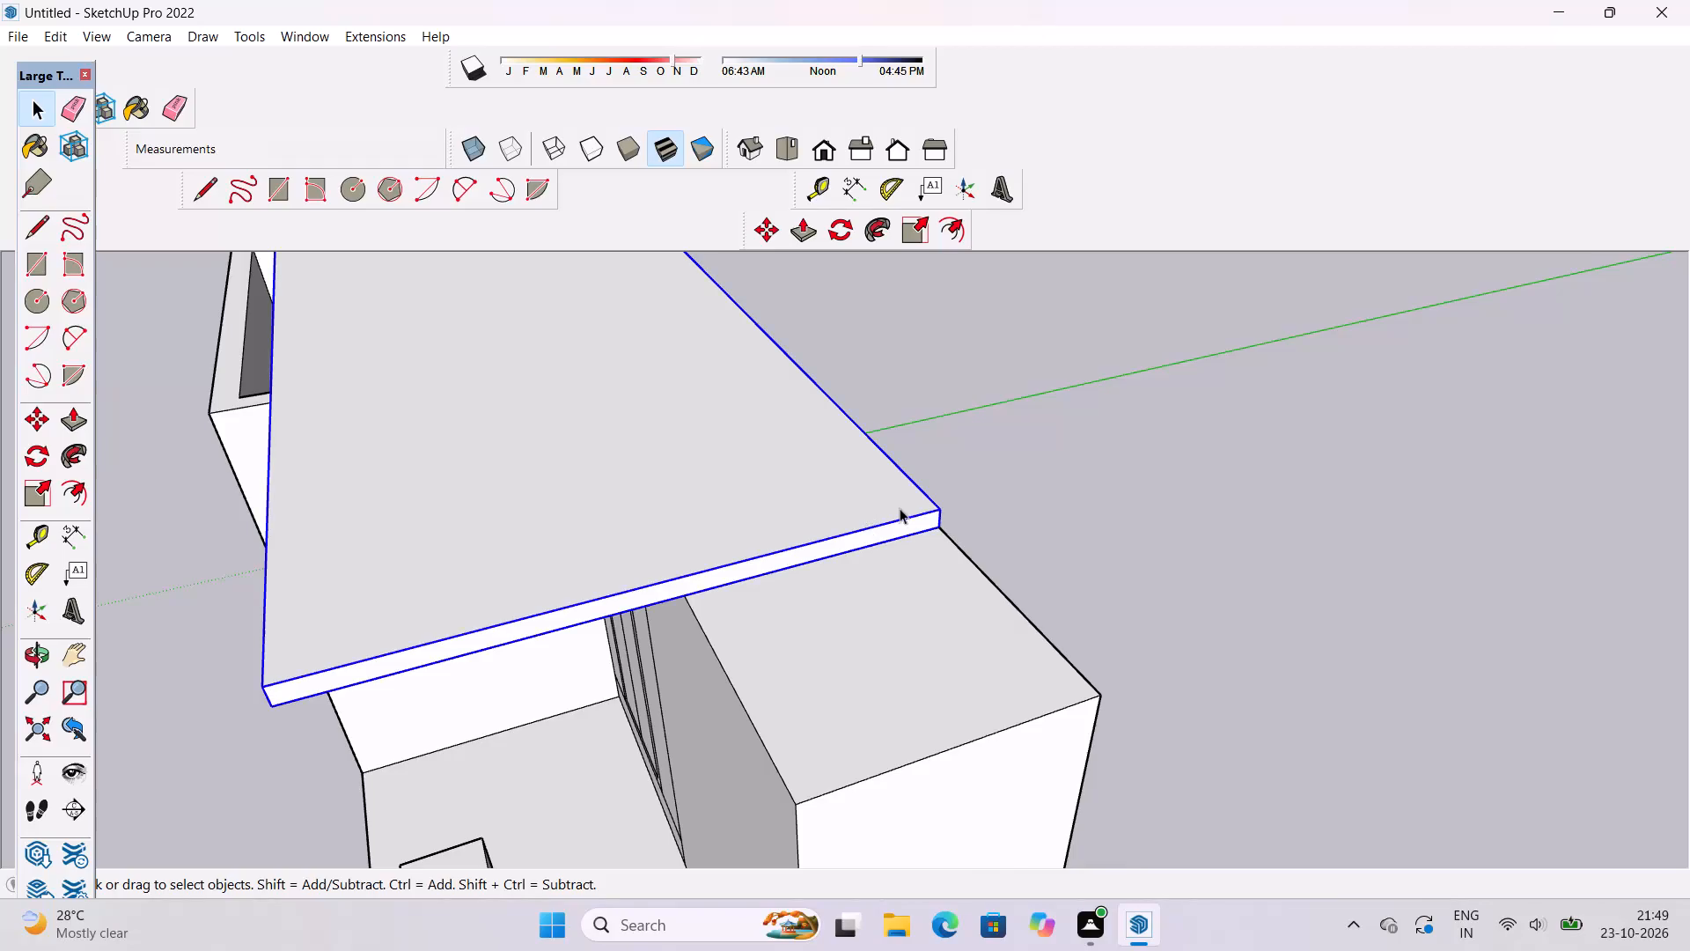
Explode the roof slab group on top of the building and clear the selection.
right_click(902, 509)
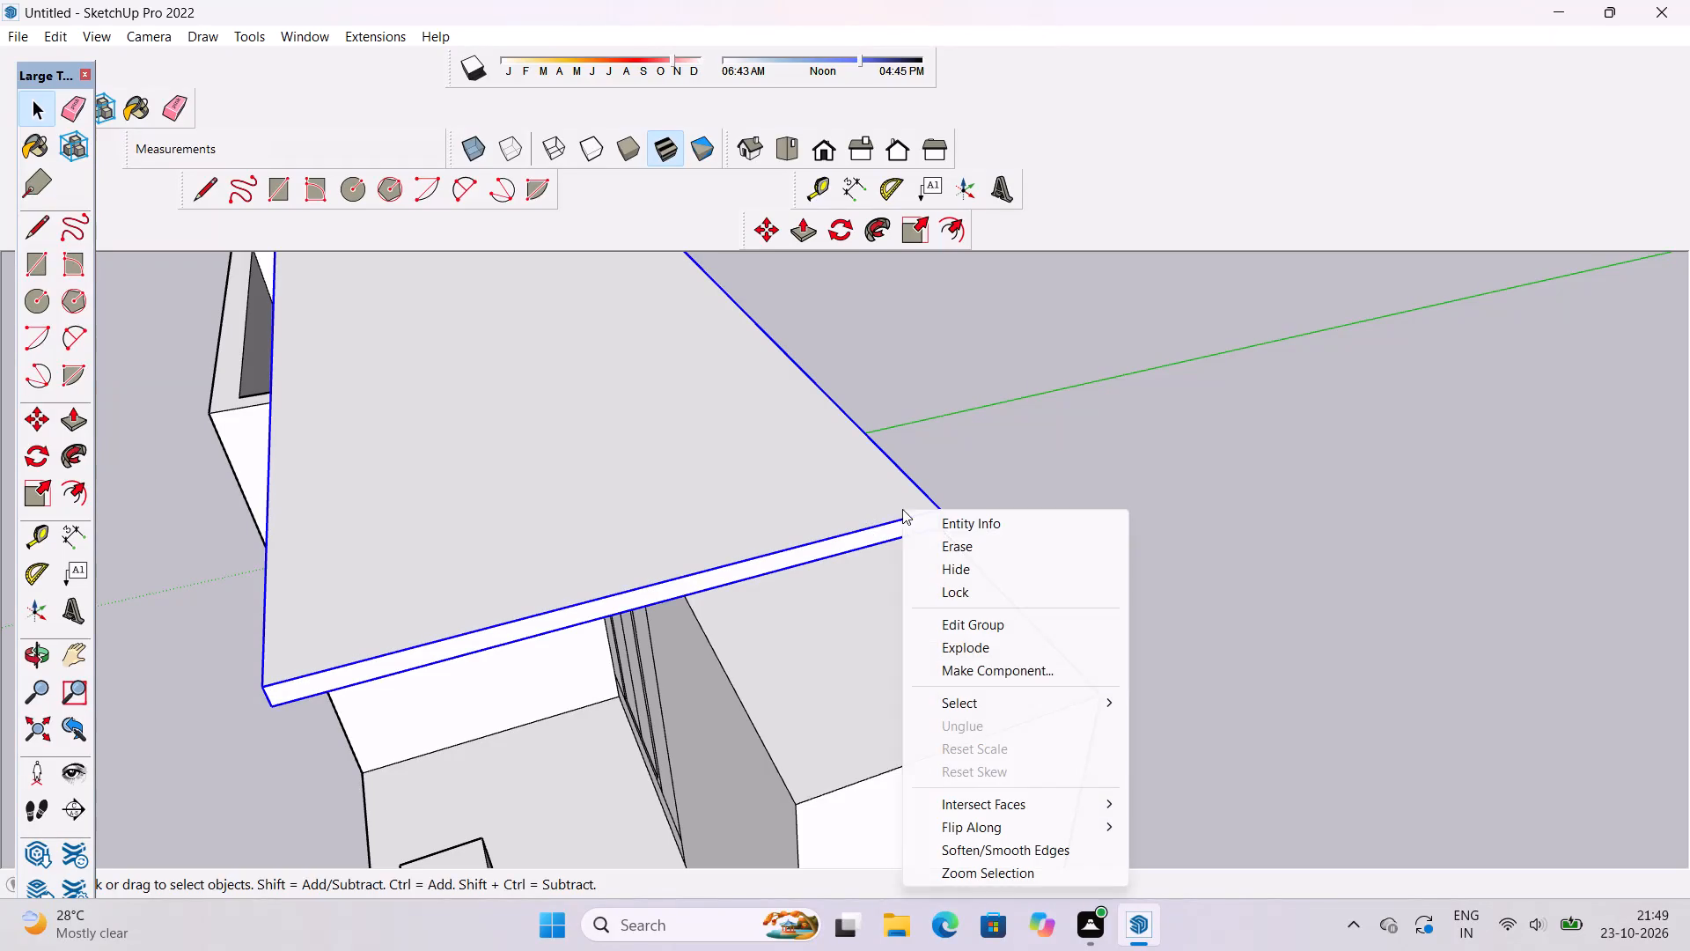
left_click(984, 650)
left_click(1113, 505)
Push/Pull the roof slab's short end face outward 25' to align with the end of the tall block.
scroll(1054, 428, "down", 2)
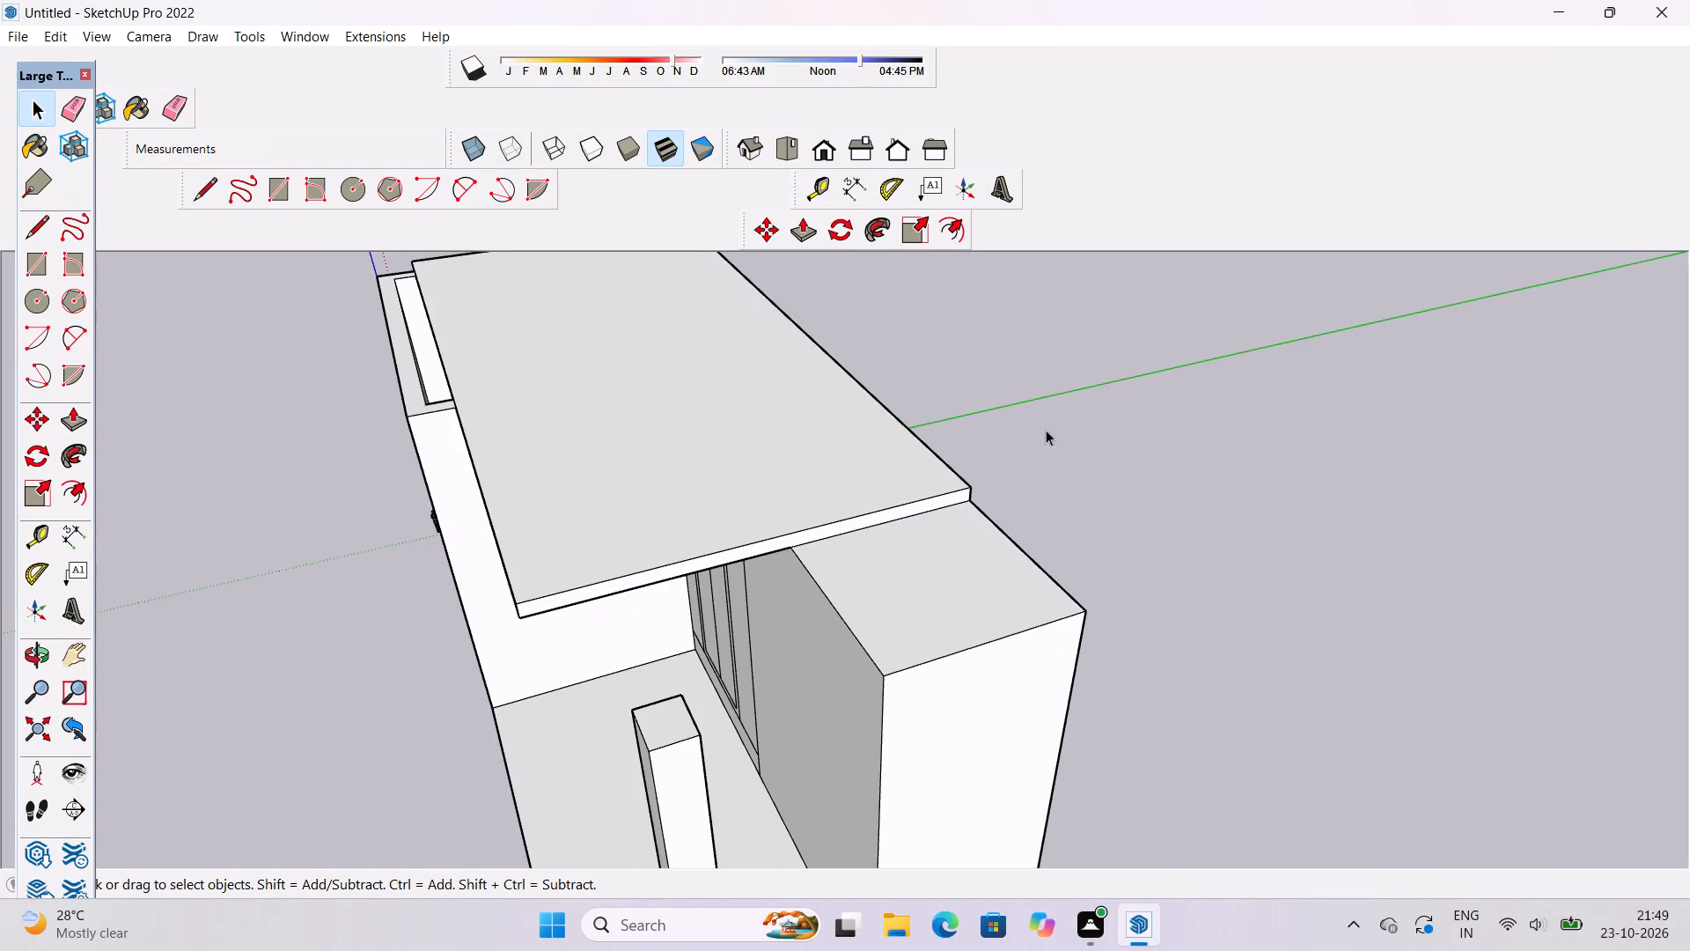
key("p")
scroll(958, 512, "up", 5)
left_click(941, 490)
scroll(941, 489, "down", 3)
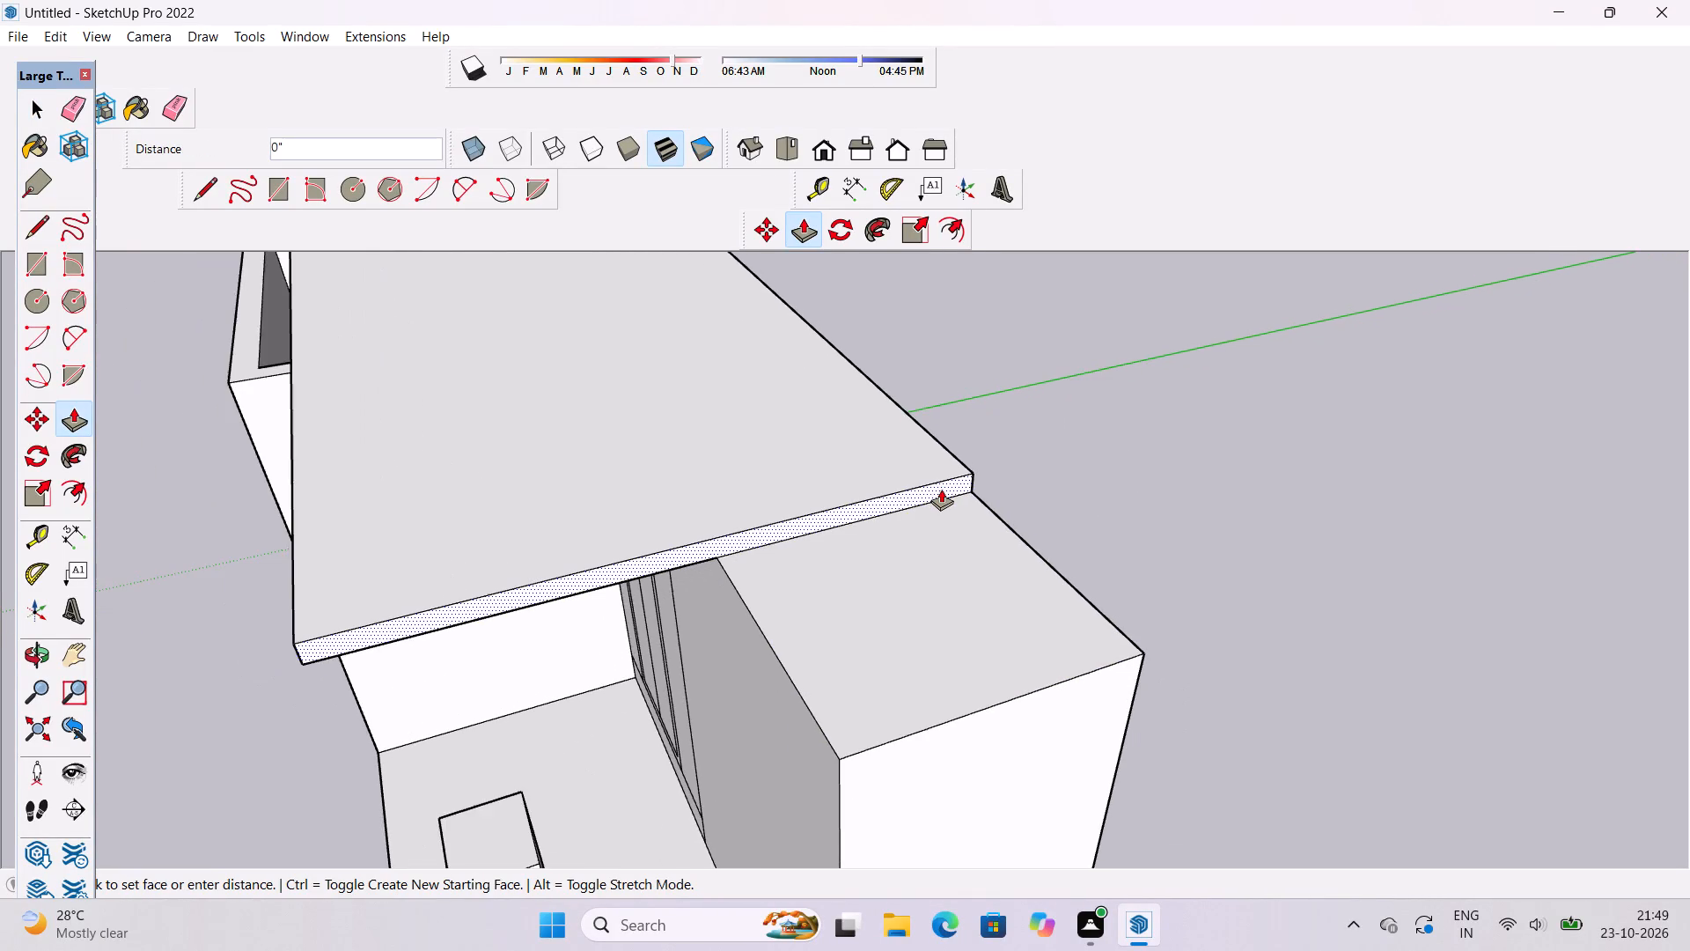
scroll(941, 489, "down", 2)
left_click(965, 645)
Push/Pull the roof slab's long side face outward 7' to cover the walled enclosure up to its outer face.
scroll(1132, 584, "down", 5)
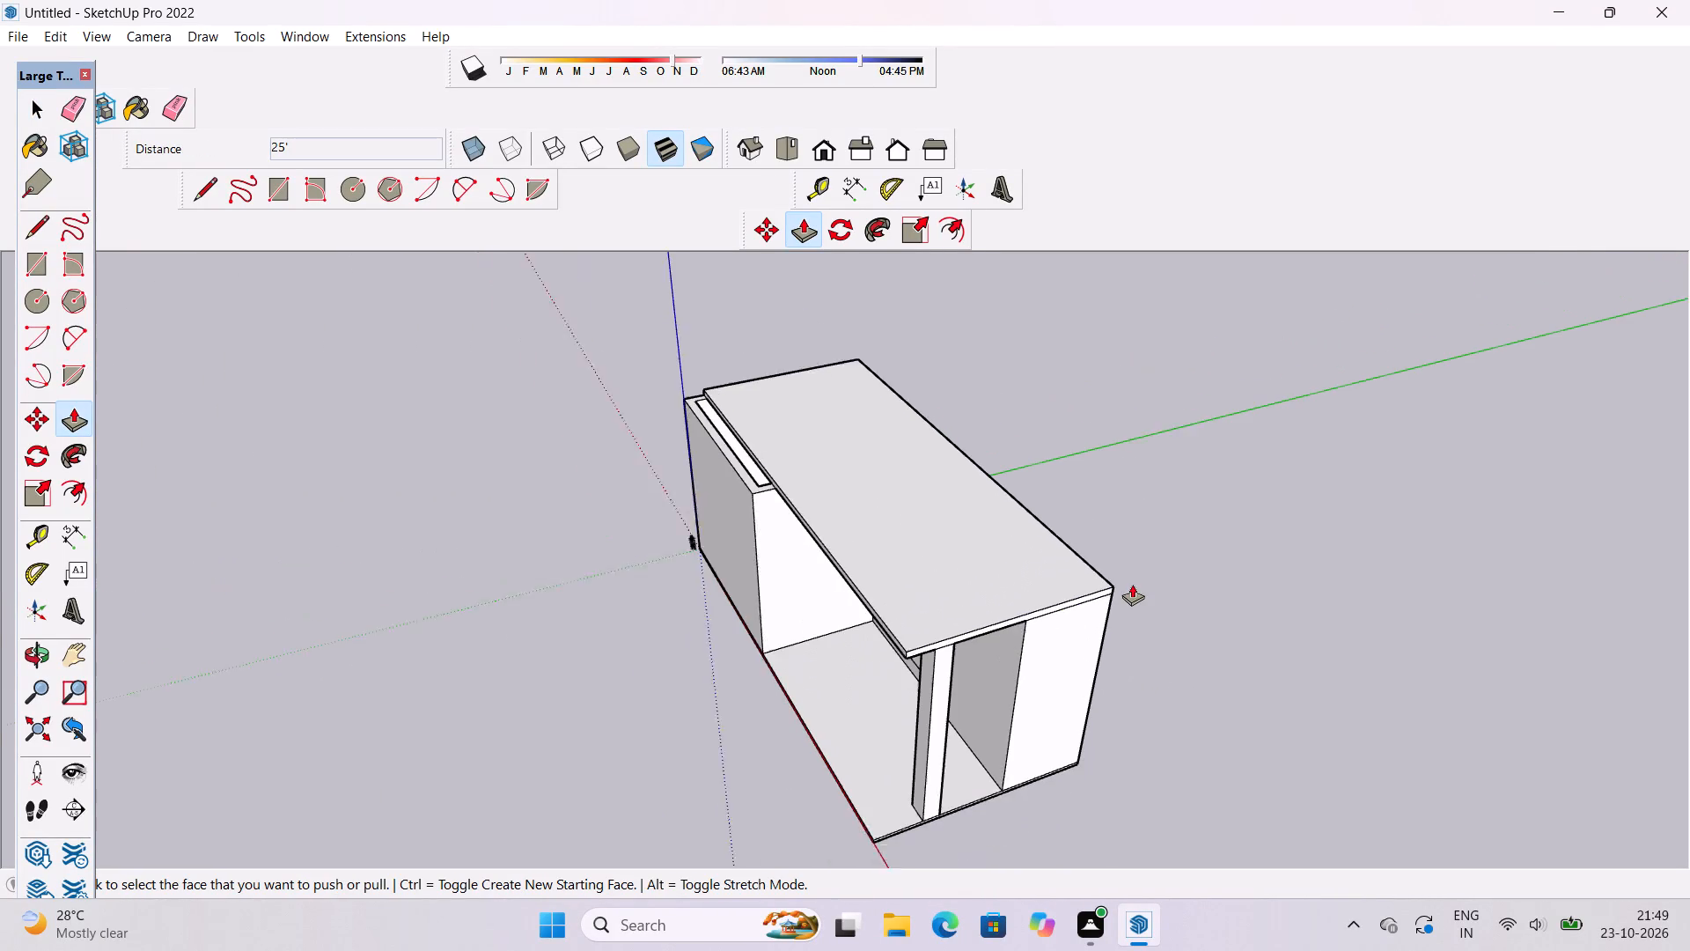
scroll(1132, 584, "down", 3)
scroll(746, 580, "down", 1)
scroll(748, 450, "up", 6)
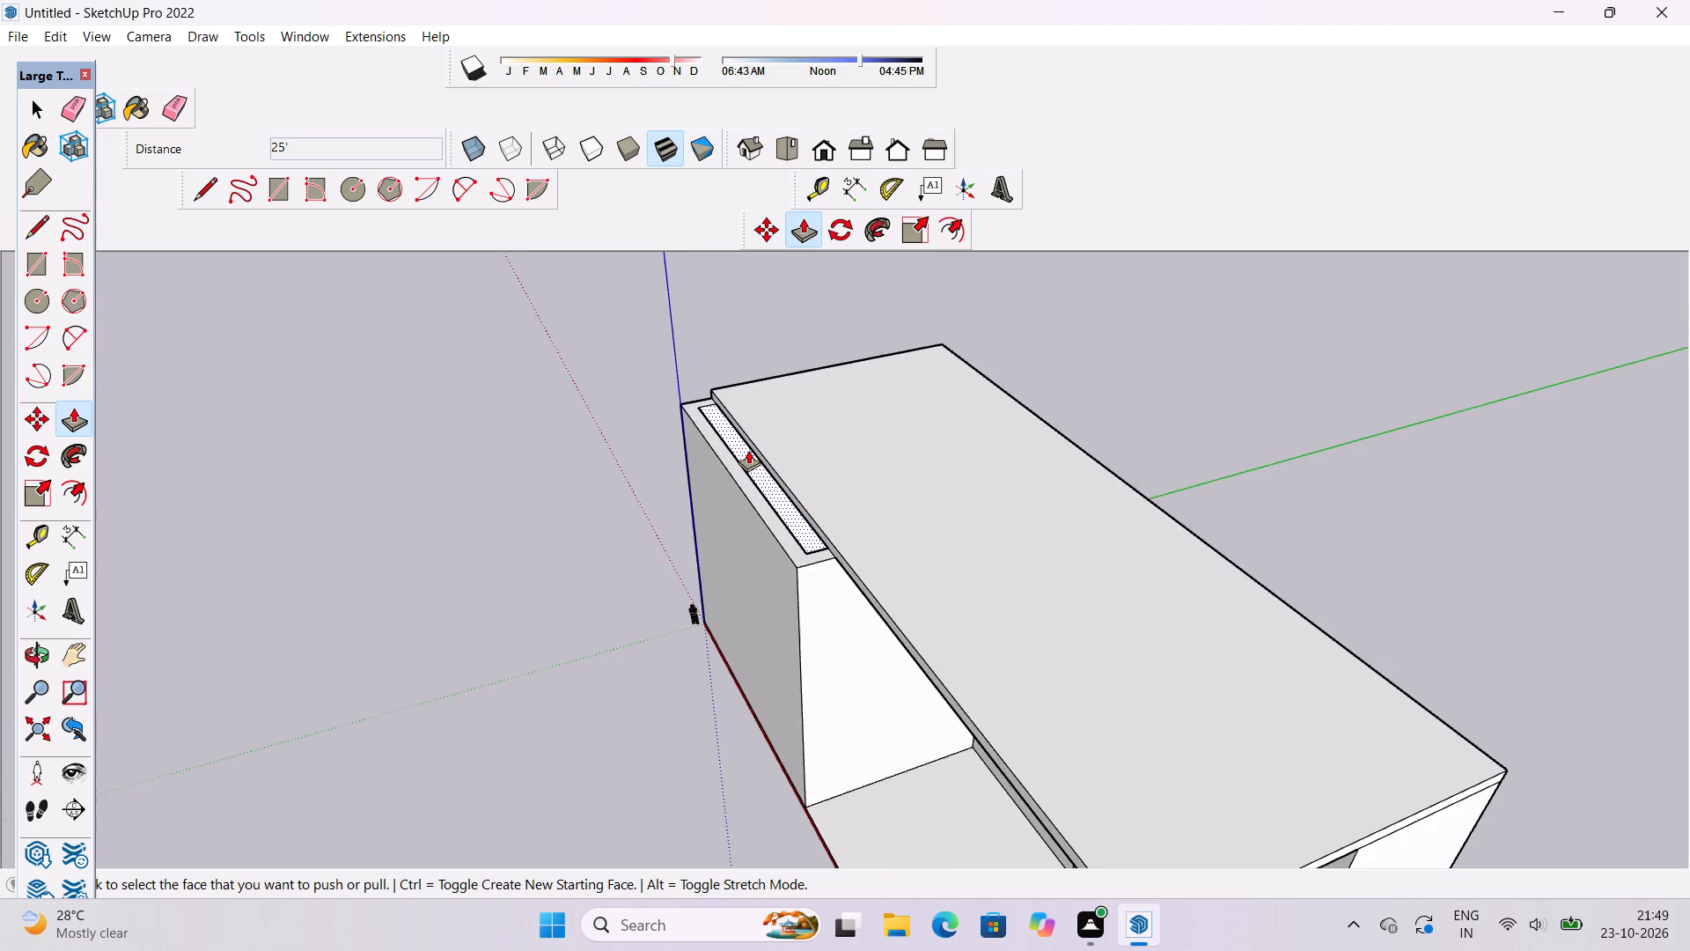
scroll(747, 450, "up", 5)
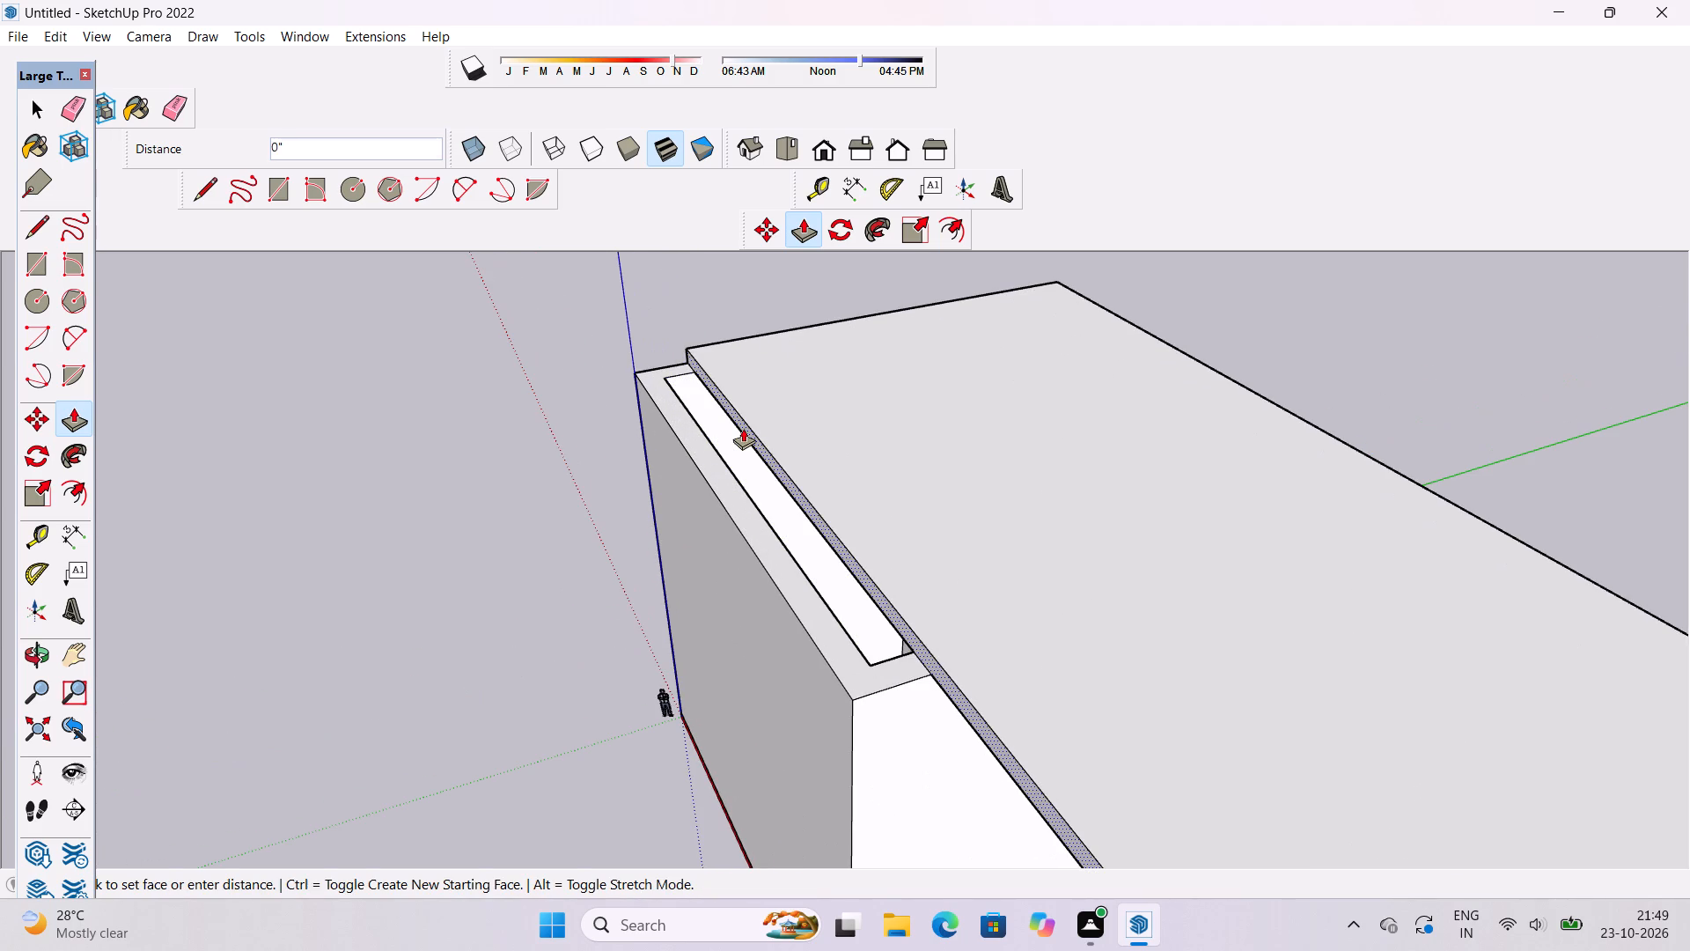
left_click(743, 428)
left_click(730, 544)
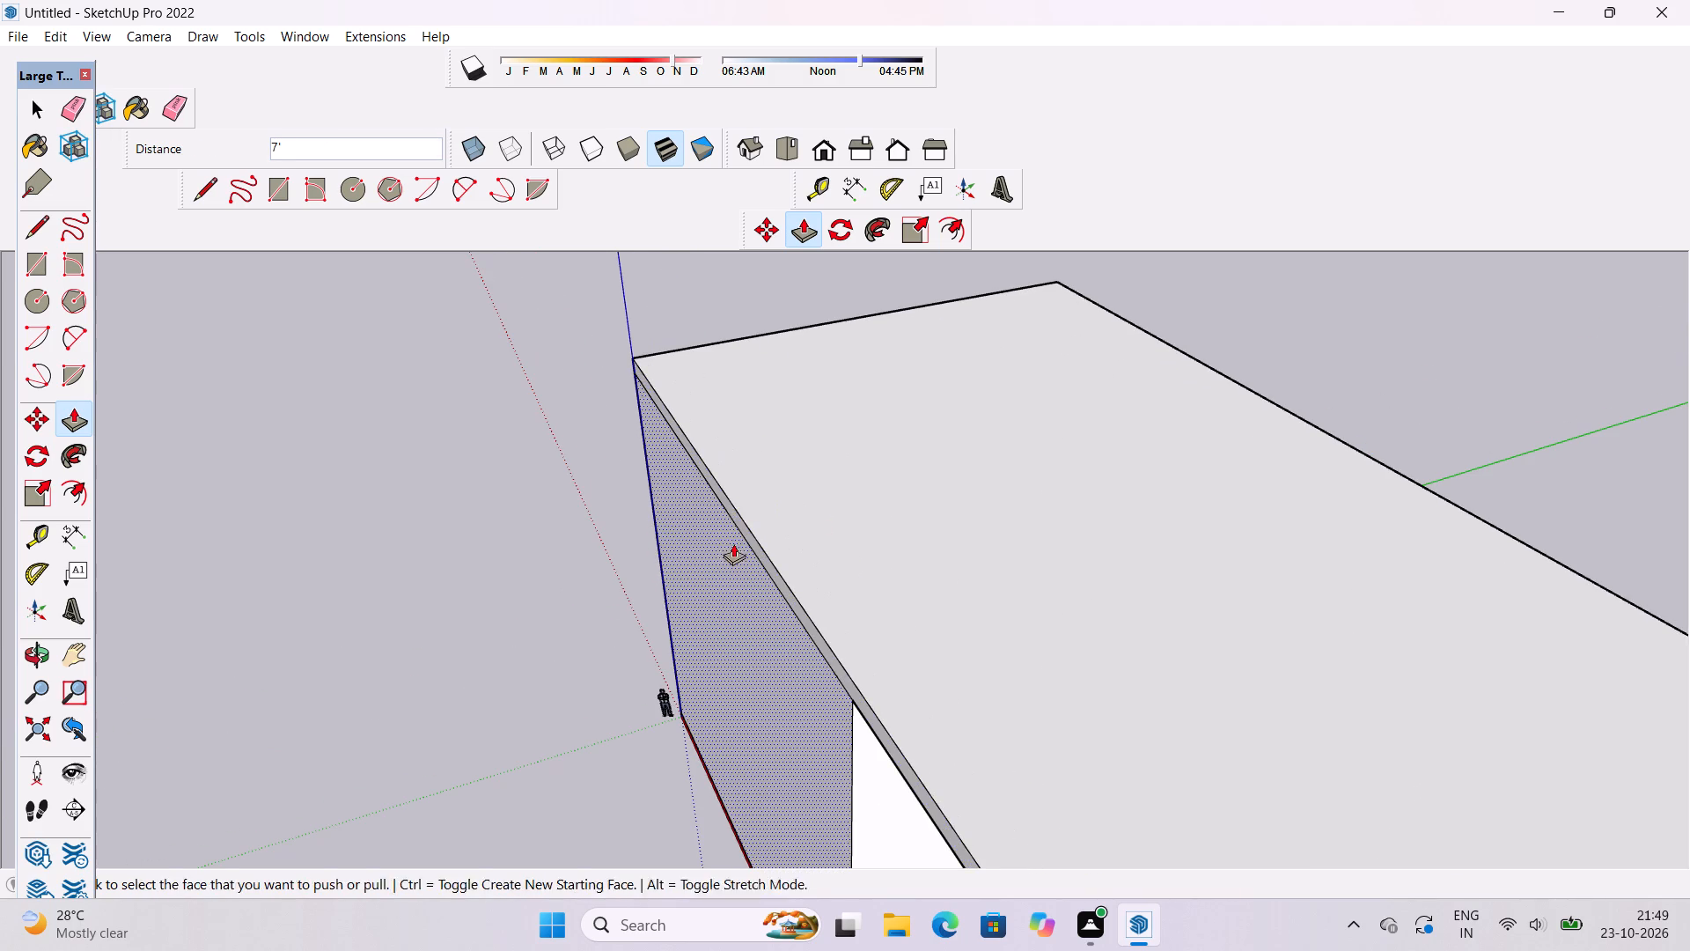
Clear the selection and examine the extended roof, open bay and column from several angles.
key("o")
scroll(748, 501, "down", 5)
left_click_drag(650, 557, 908, 584)
scroll(910, 584, "down", 4)
left_click_drag(905, 575, 738, 556, "shift")
left_click_drag(736, 555, 835, 527)
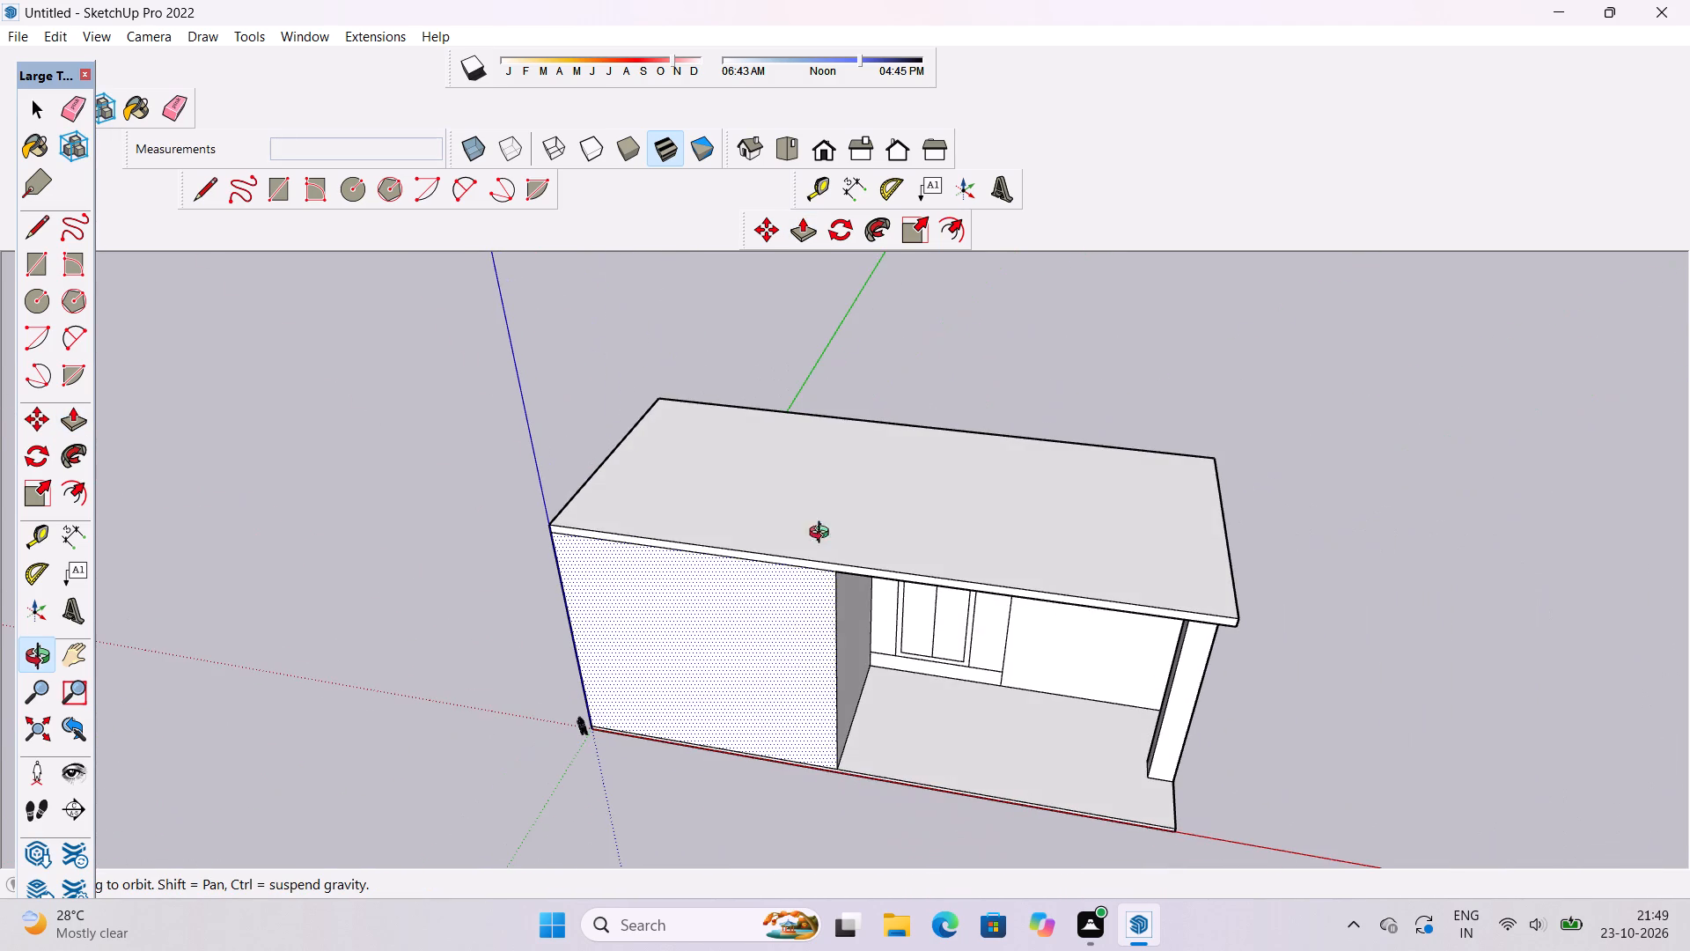
key("space")
left_click(464, 618)
key("o")
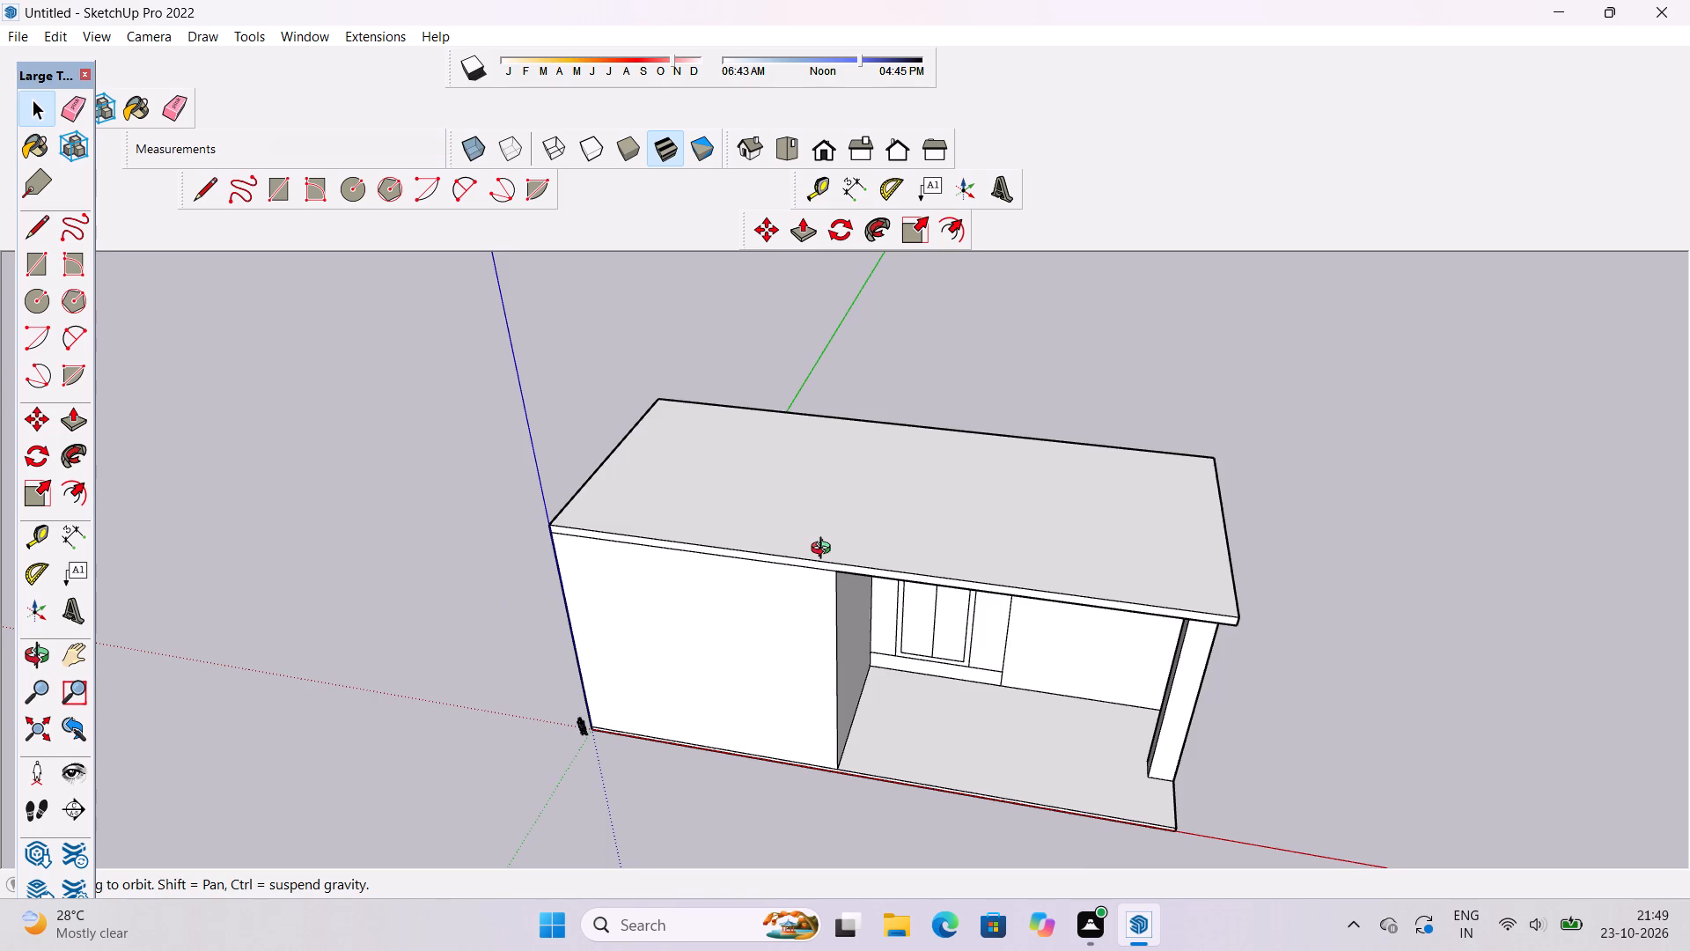
scroll(825, 550, "up", 4)
left_click_drag(829, 544, 750, 536)
left_click_drag(745, 539, 865, 475, "shift")
scroll(876, 447, "down", 4)
left_click_drag(999, 520, 682, 498, "shift")
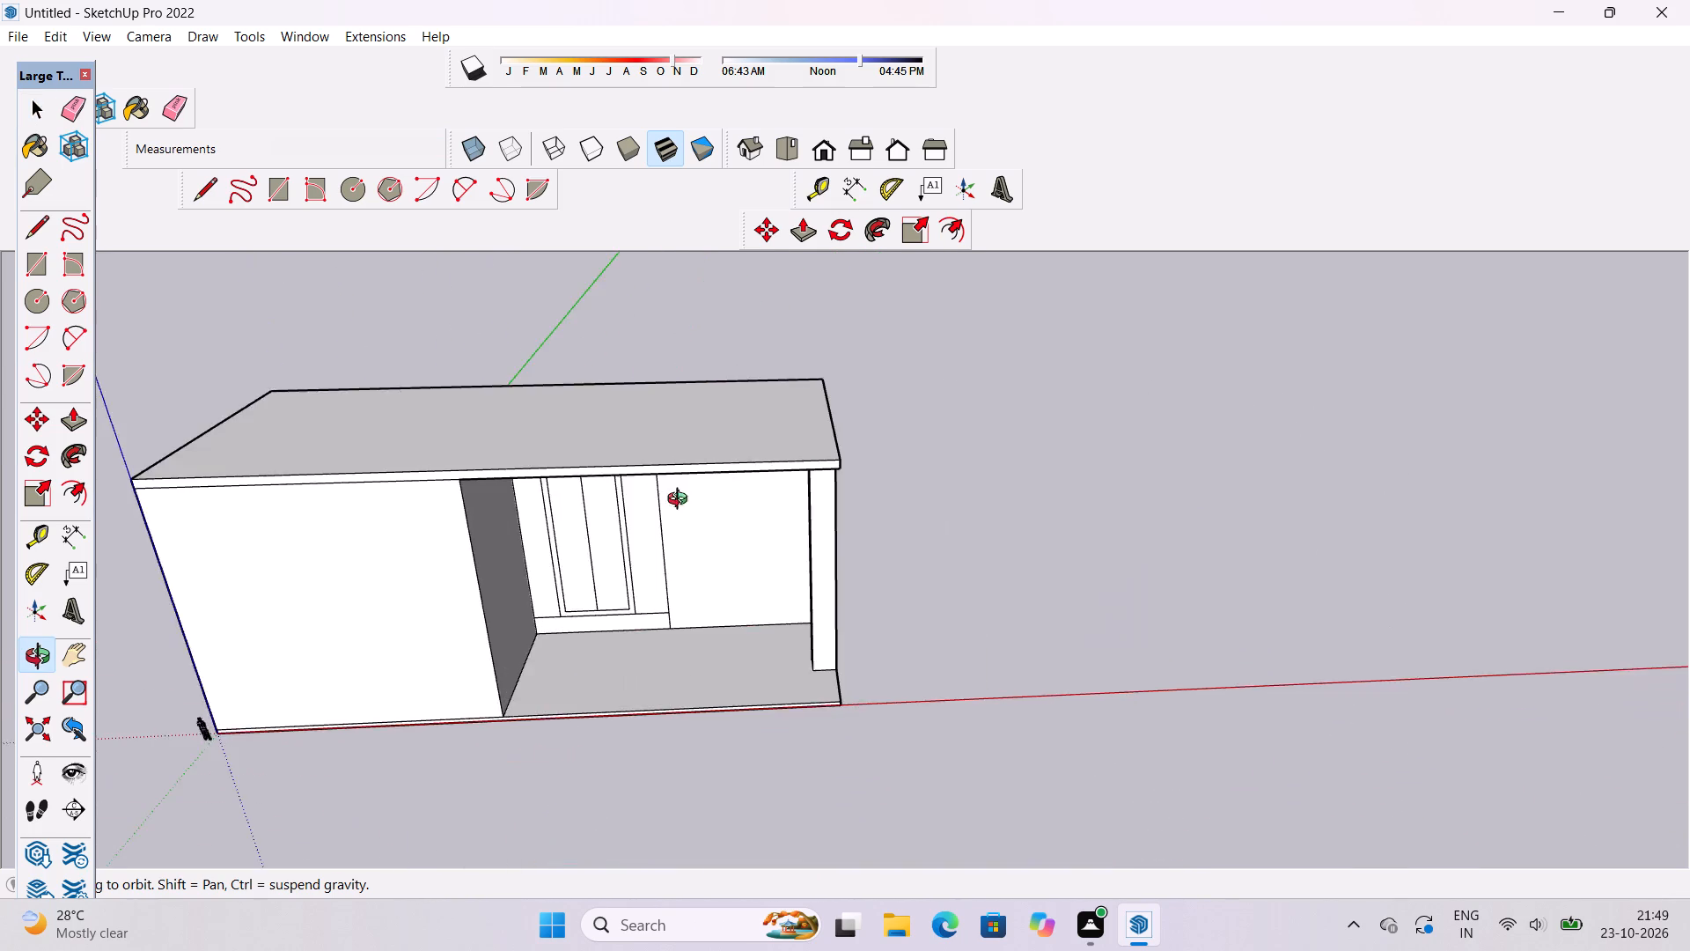
left_click_drag(817, 689, 829, 800)
scroll(849, 709, "up", 5)
left_click_drag(738, 675, 836, 666, "shift")
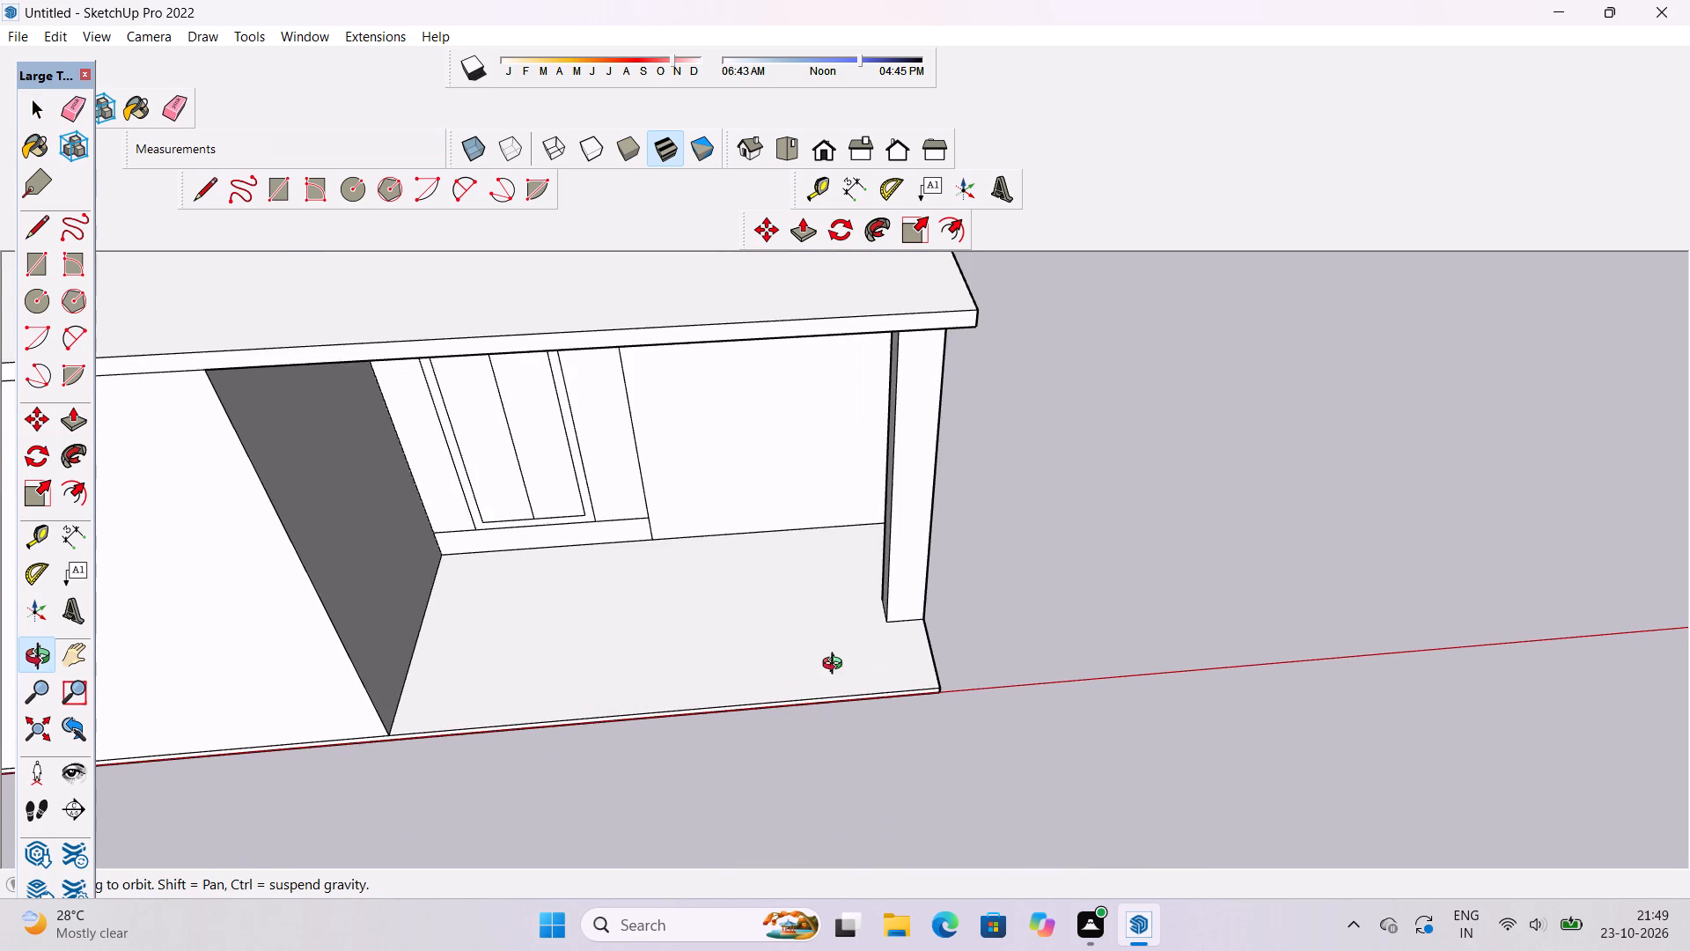
scroll(836, 666, "down", 3)
left_click(836, 666)
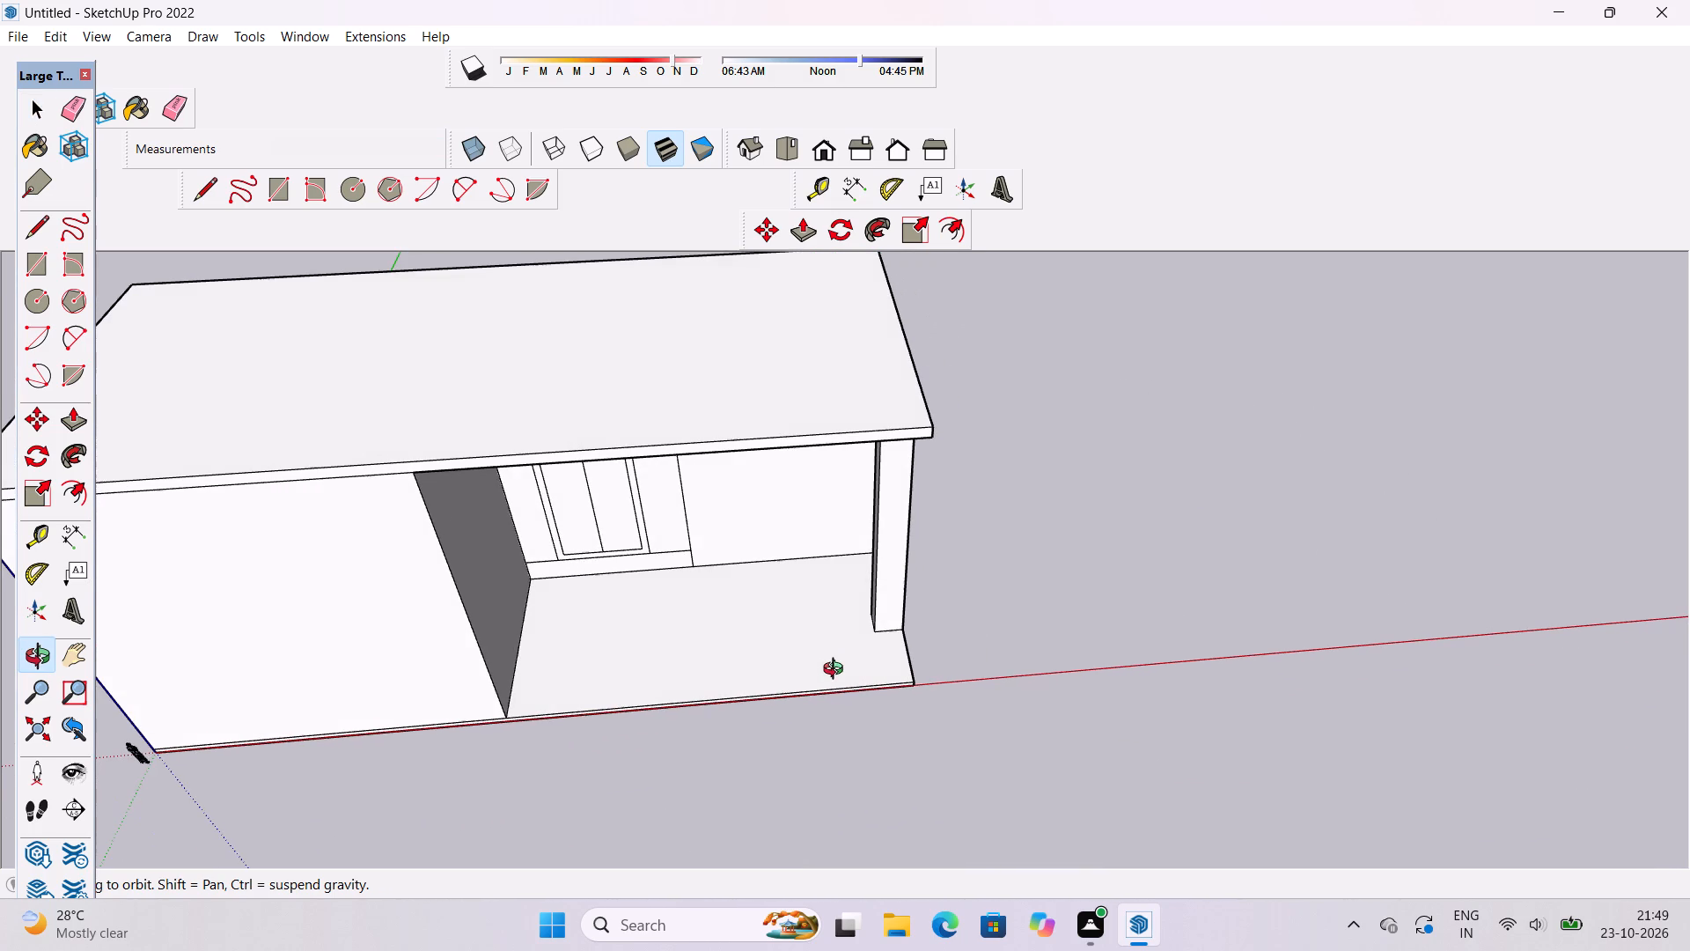
scroll(837, 671, "up", 4)
scroll(837, 673, "down", 5)
left_click_drag(908, 620, 907, 664, "shift")
left_click_drag(907, 665, 536, 587)
left_click_drag(748, 663, 739, 630, "shift")
left_click_drag(739, 630, 631, 721)
Place a guide line 3' inward from the floor's end edge, parallel to it.
scroll(843, 698, "up", 5)
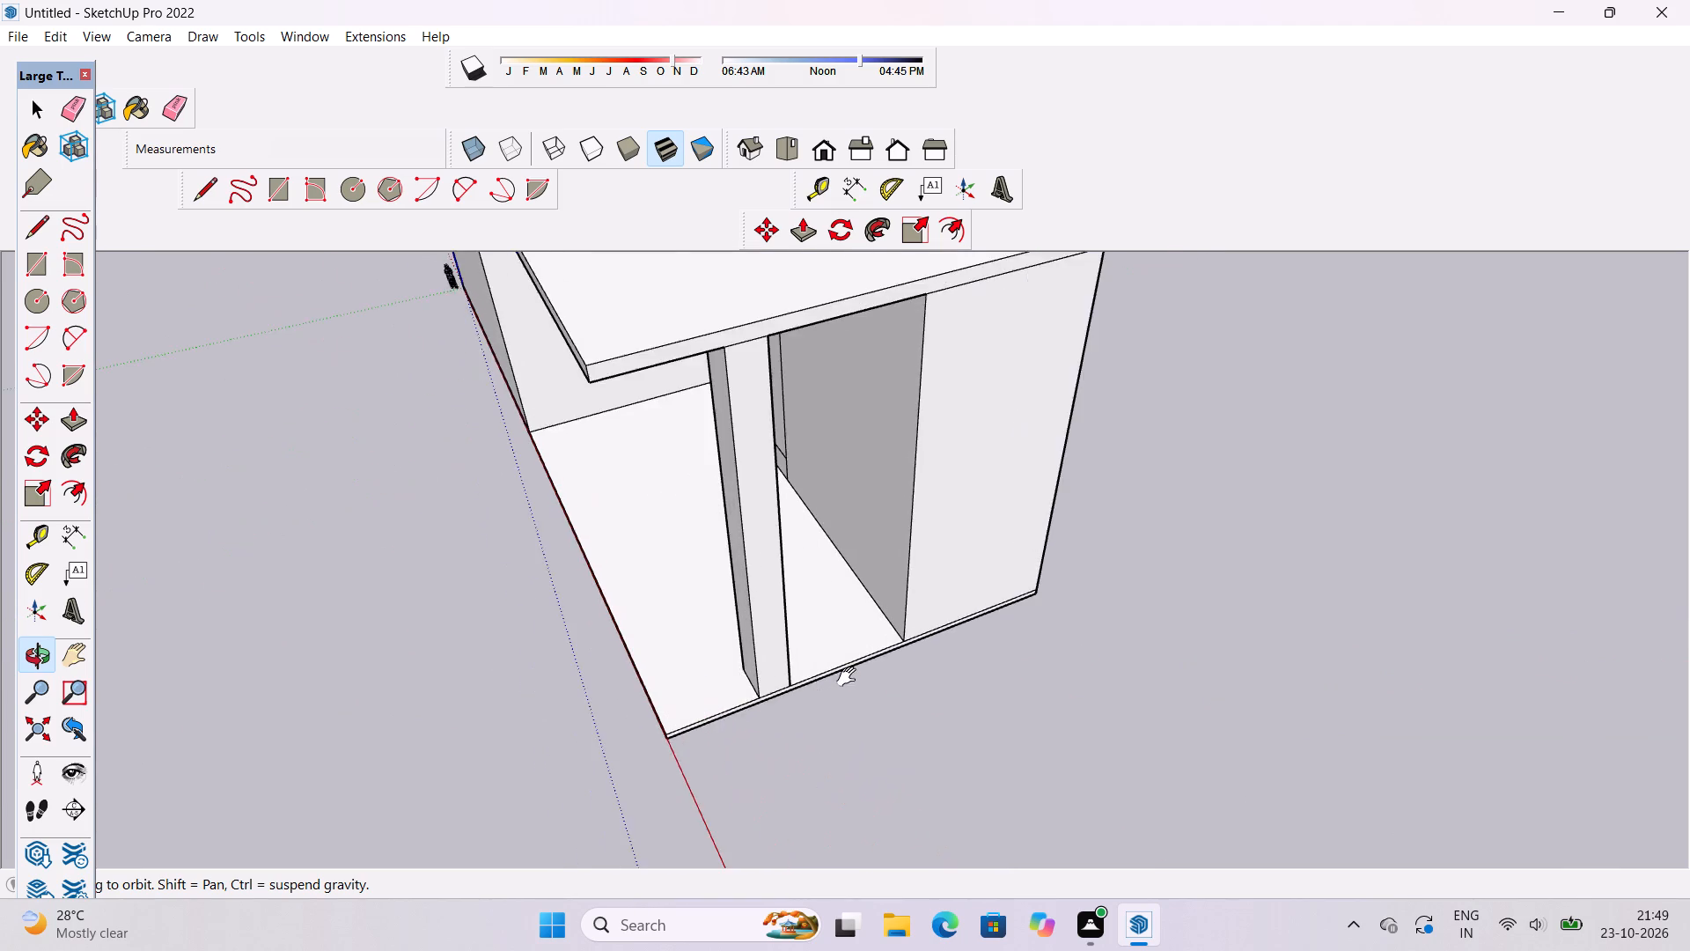
left_click_drag(850, 677, 891, 612, "shift")
left_click_drag(885, 625, 650, 668)
scroll(746, 603, "up", 4)
left_click_drag(746, 601, 614, 639, "shift")
left_click_drag(613, 640, 684, 742)
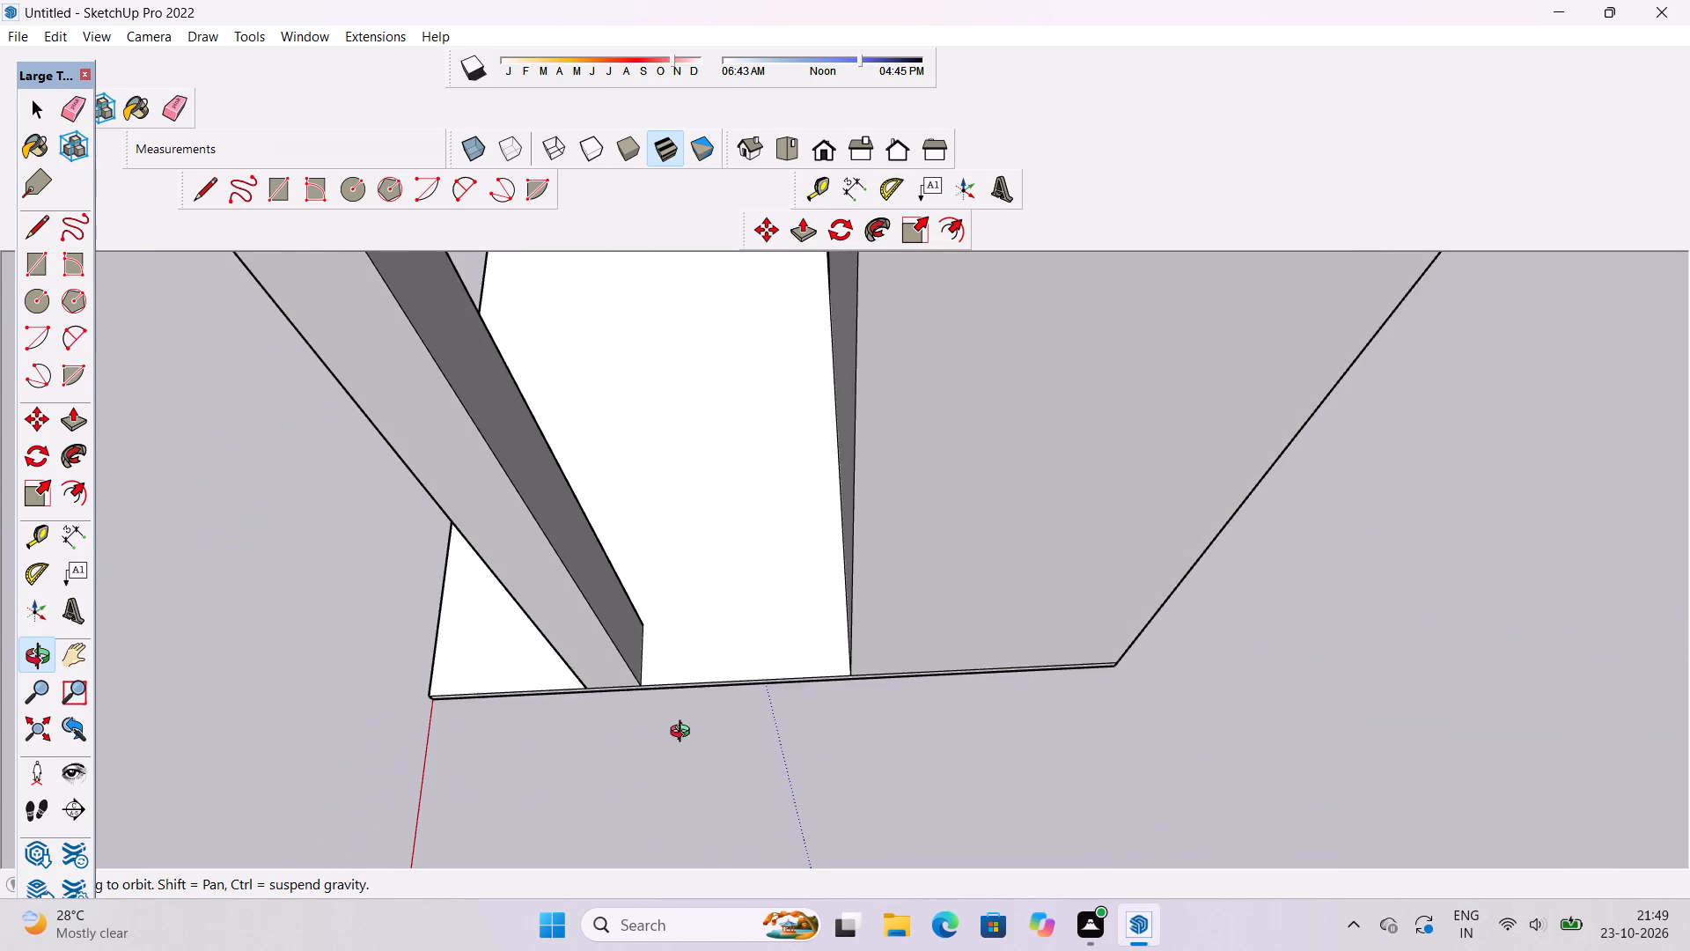
scroll(639, 686, "up", 4)
left_click(35, 532)
scroll(763, 693, "up", 5)
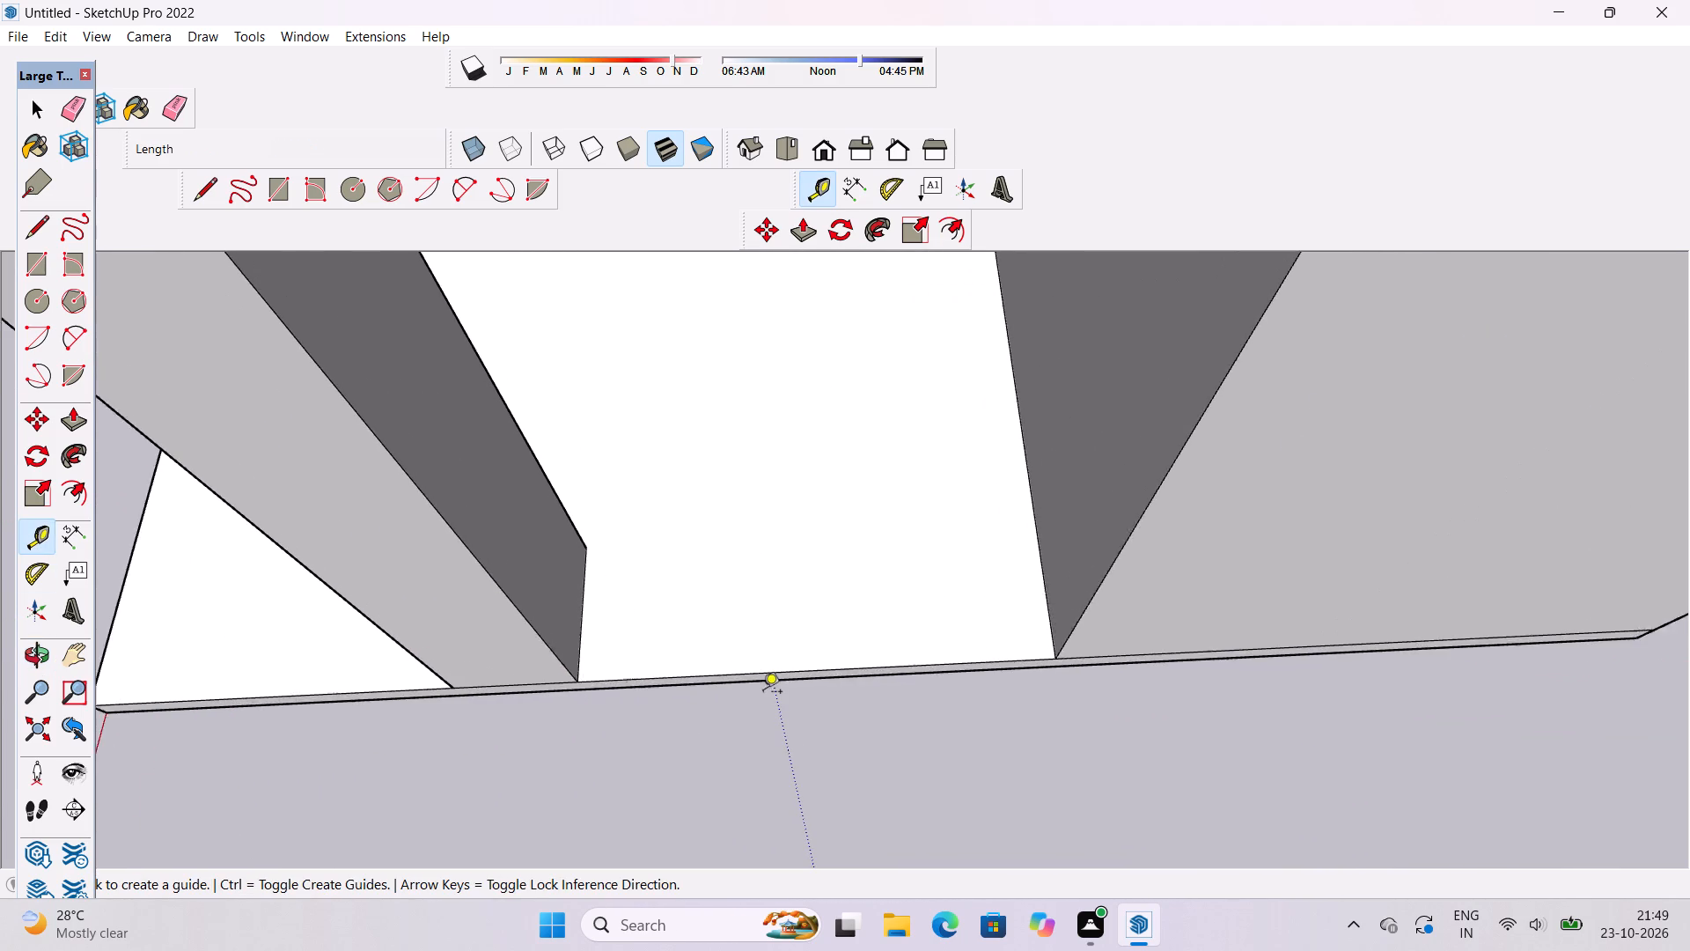
left_click(824, 667)
scroll(827, 661, "down", 2)
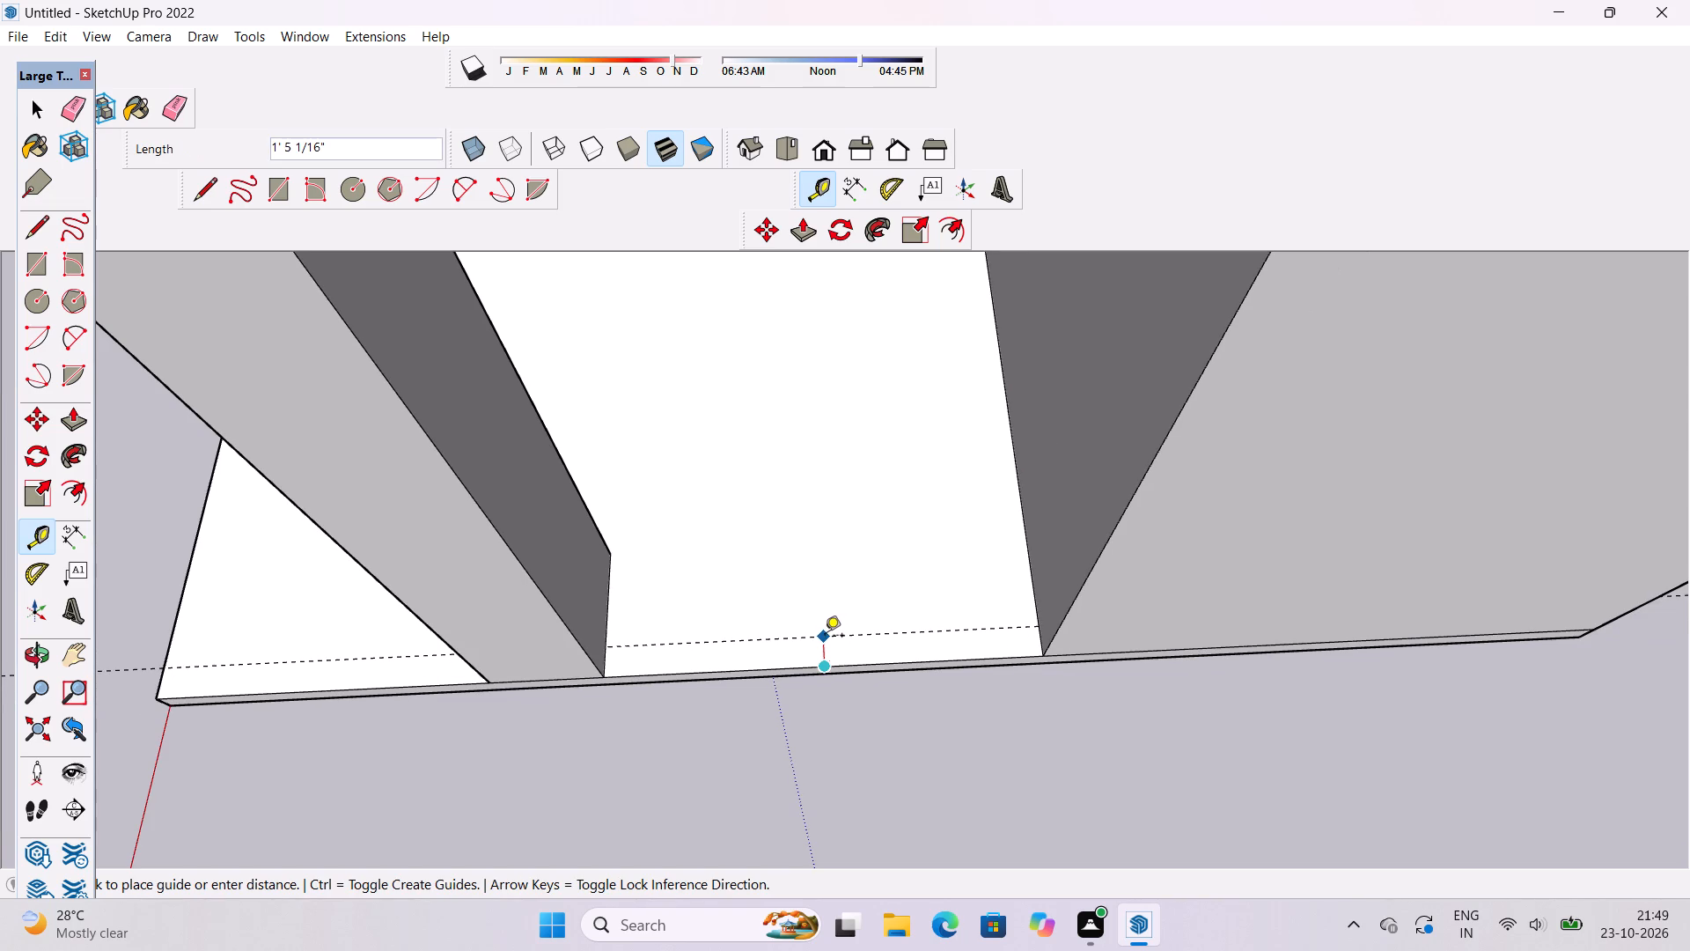
type("3'")
key("Return")
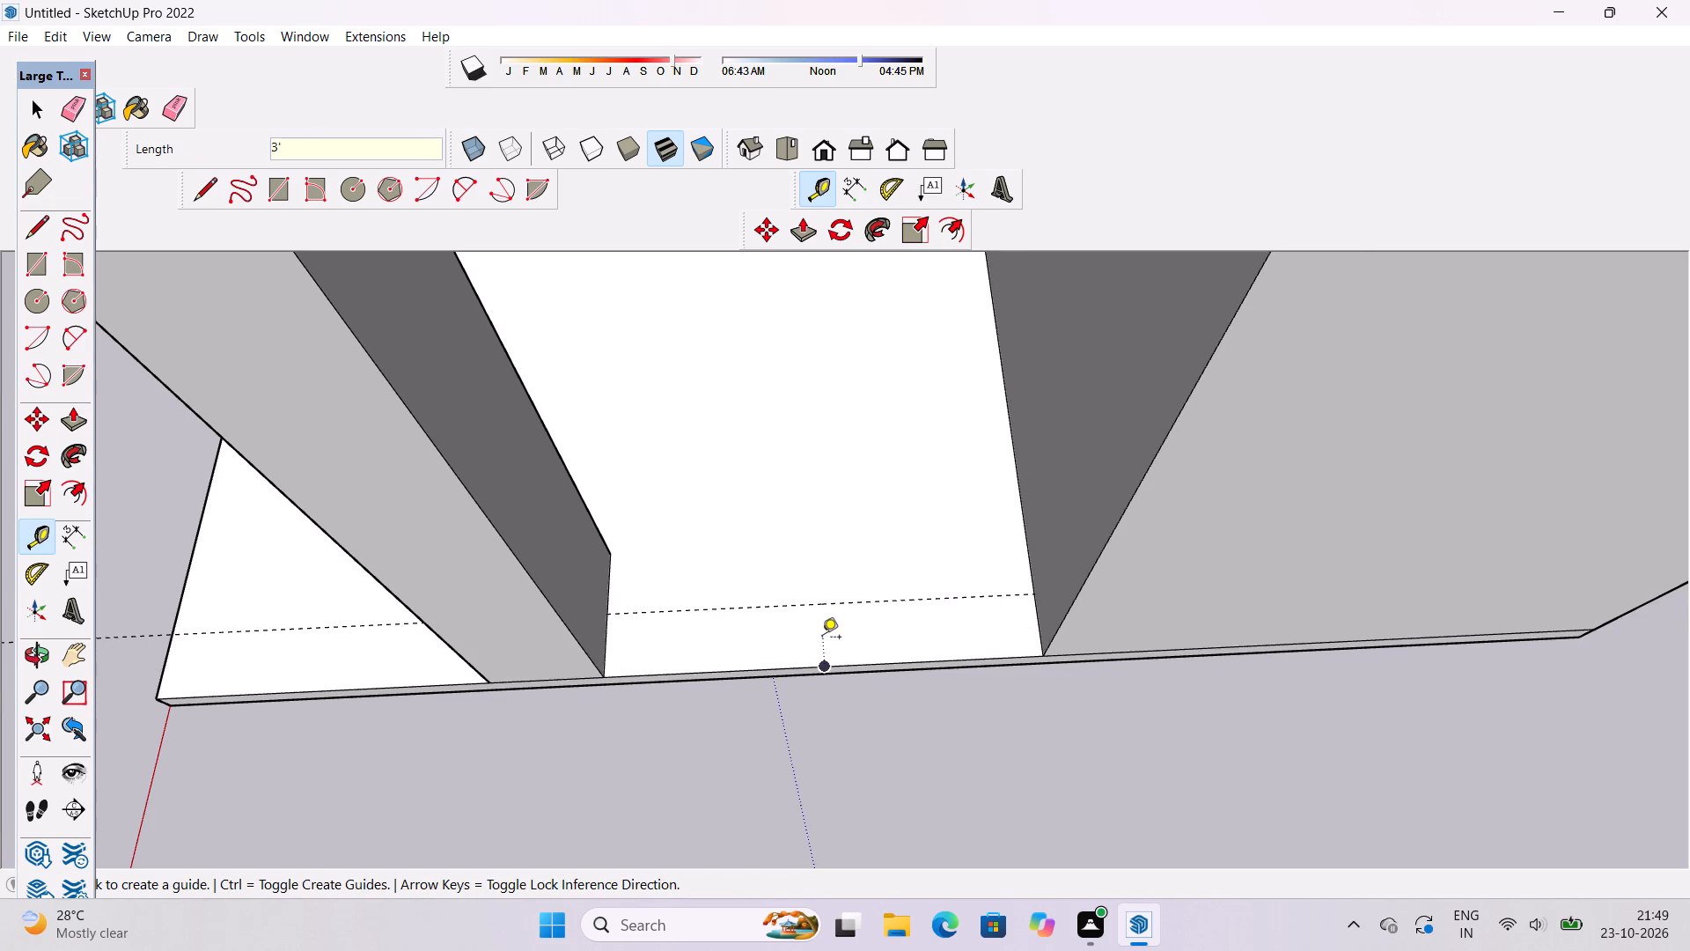
Draw a 39' line along the guide across the open floor, from the tall block's wall to the floor's long outer edge.
left_click(33, 543)
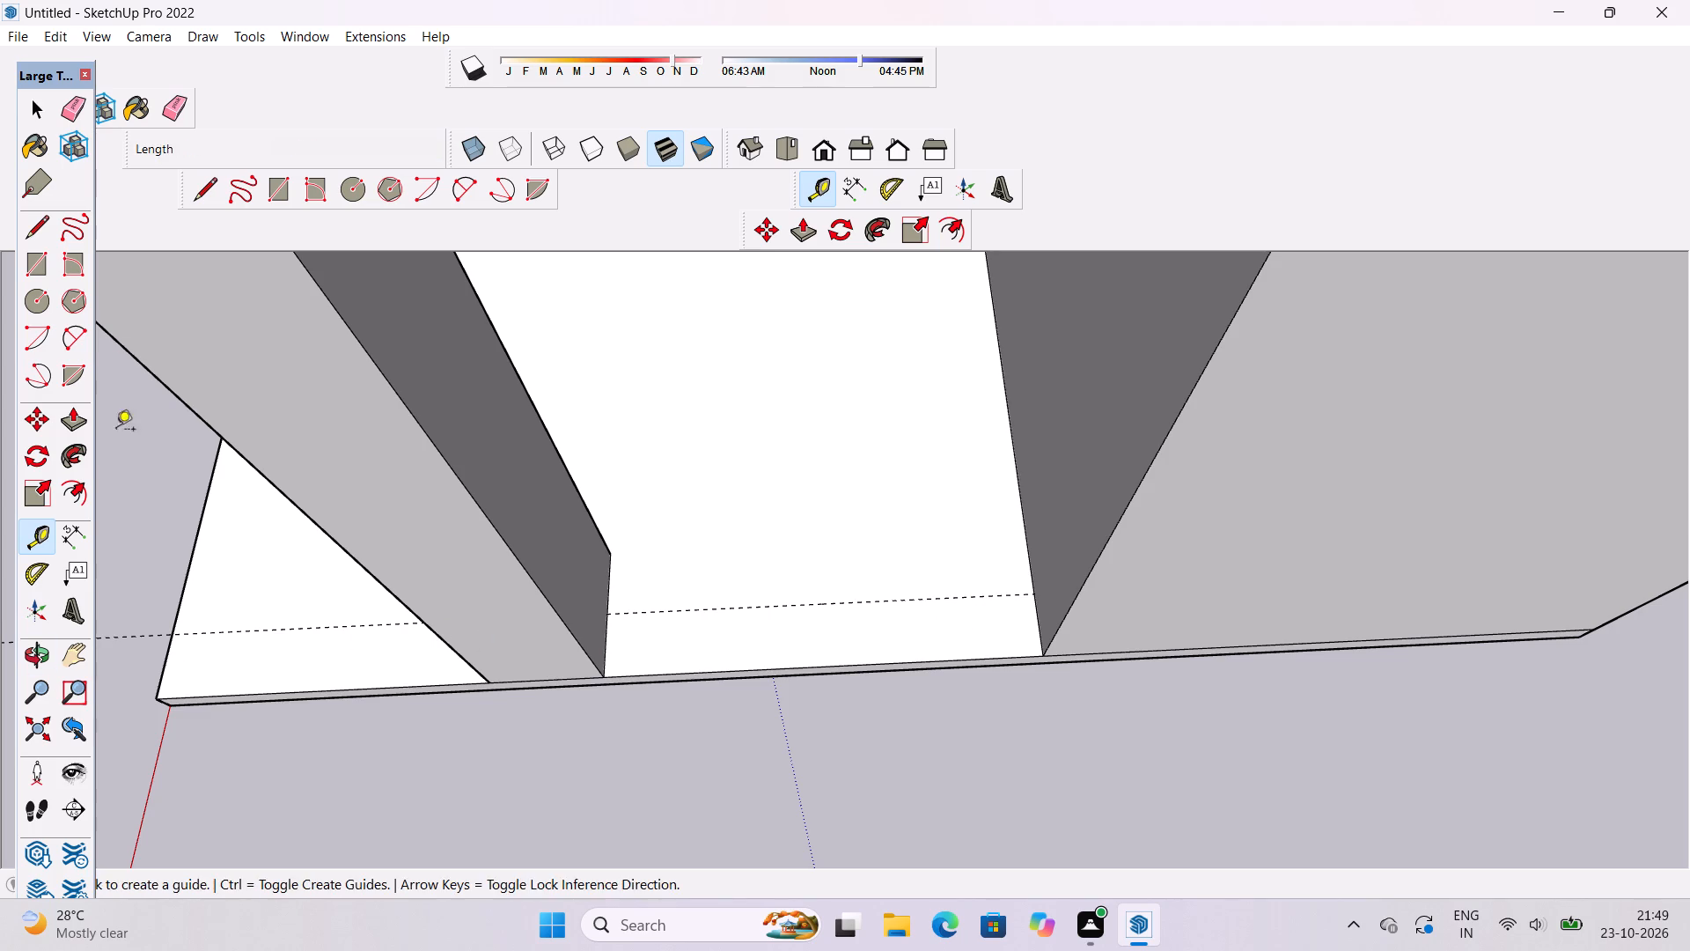
left_click(199, 188)
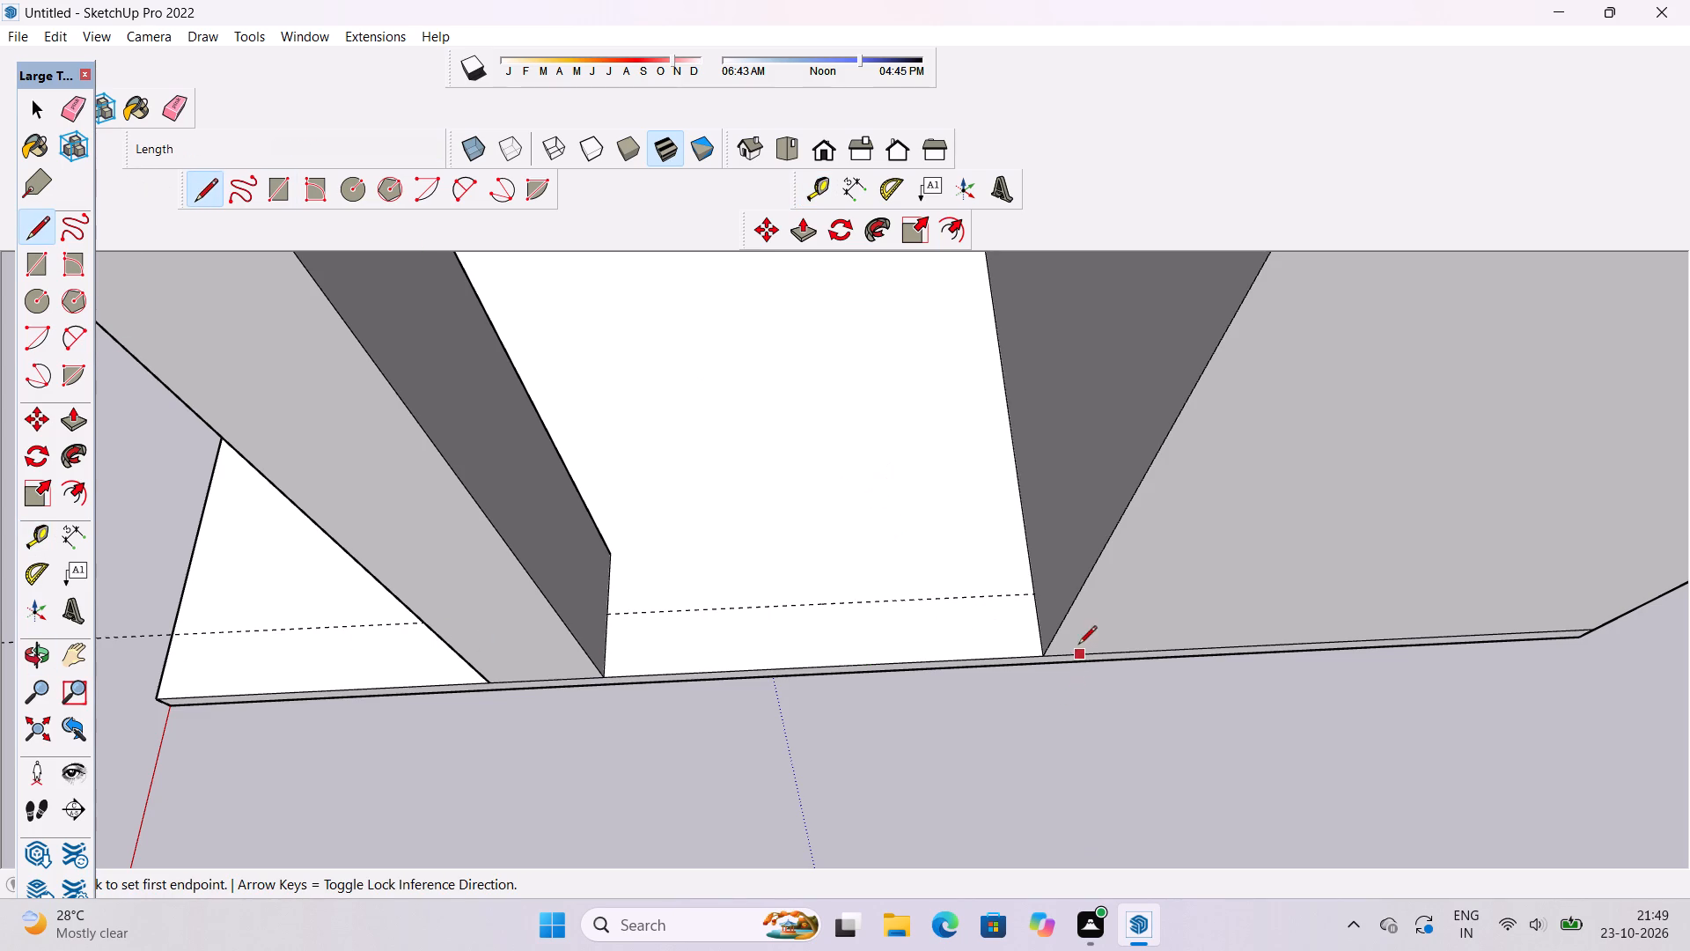
scroll(1038, 575, "up", 3)
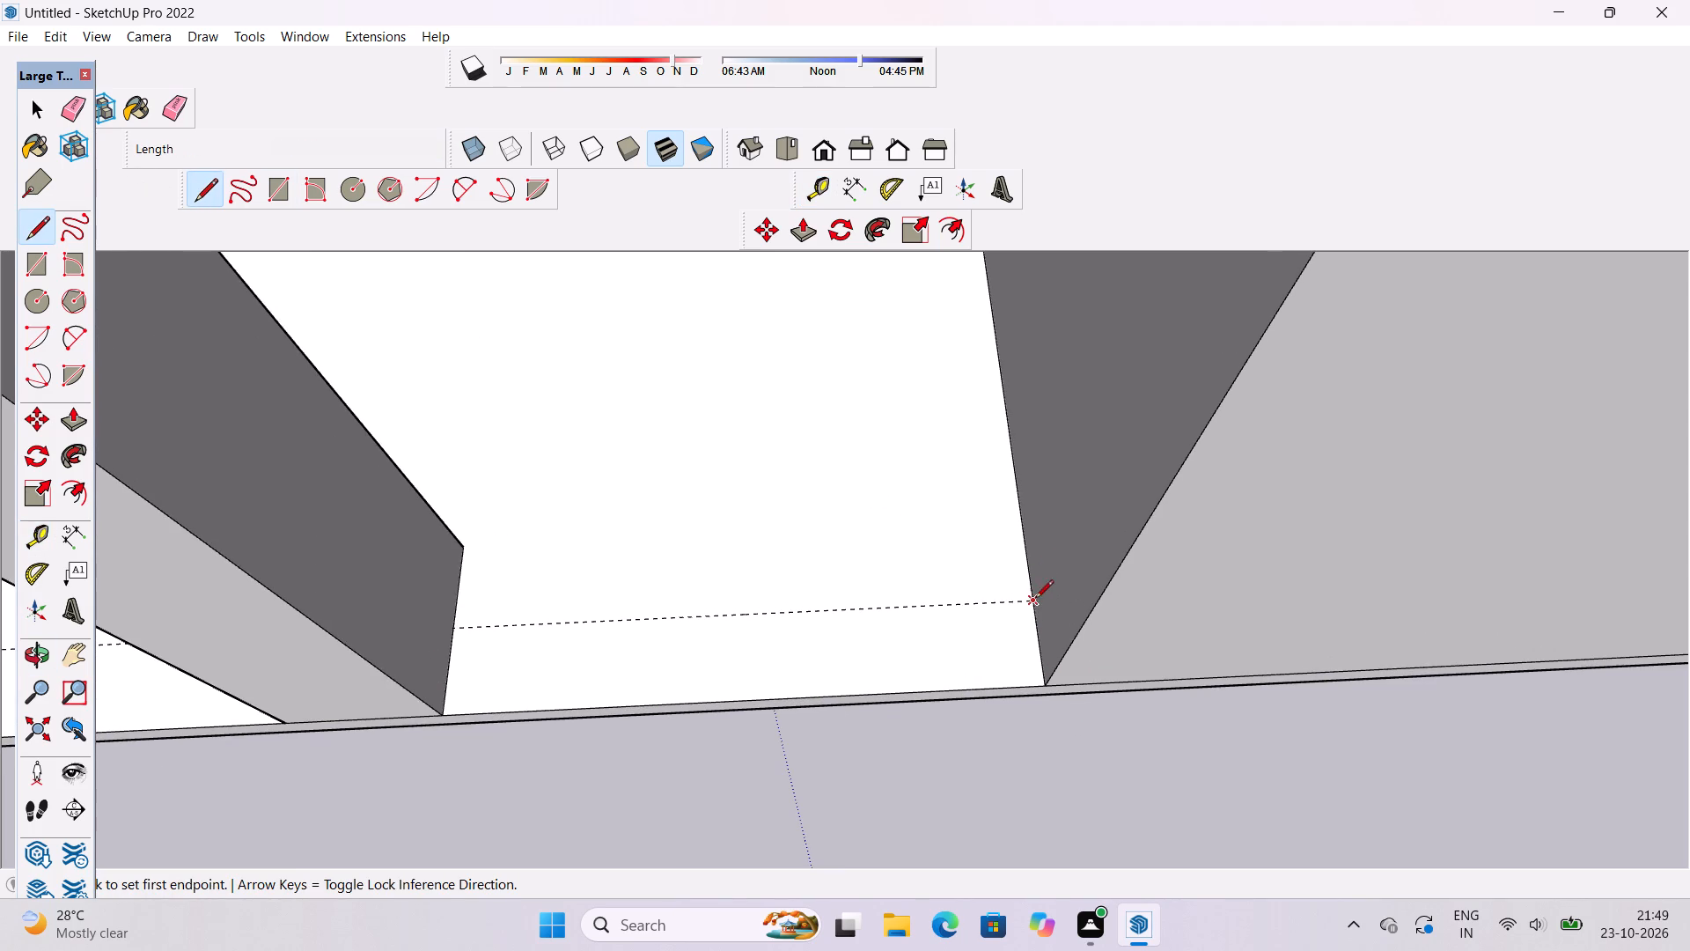
left_click(1031, 601)
scroll(1031, 601, "down", 6)
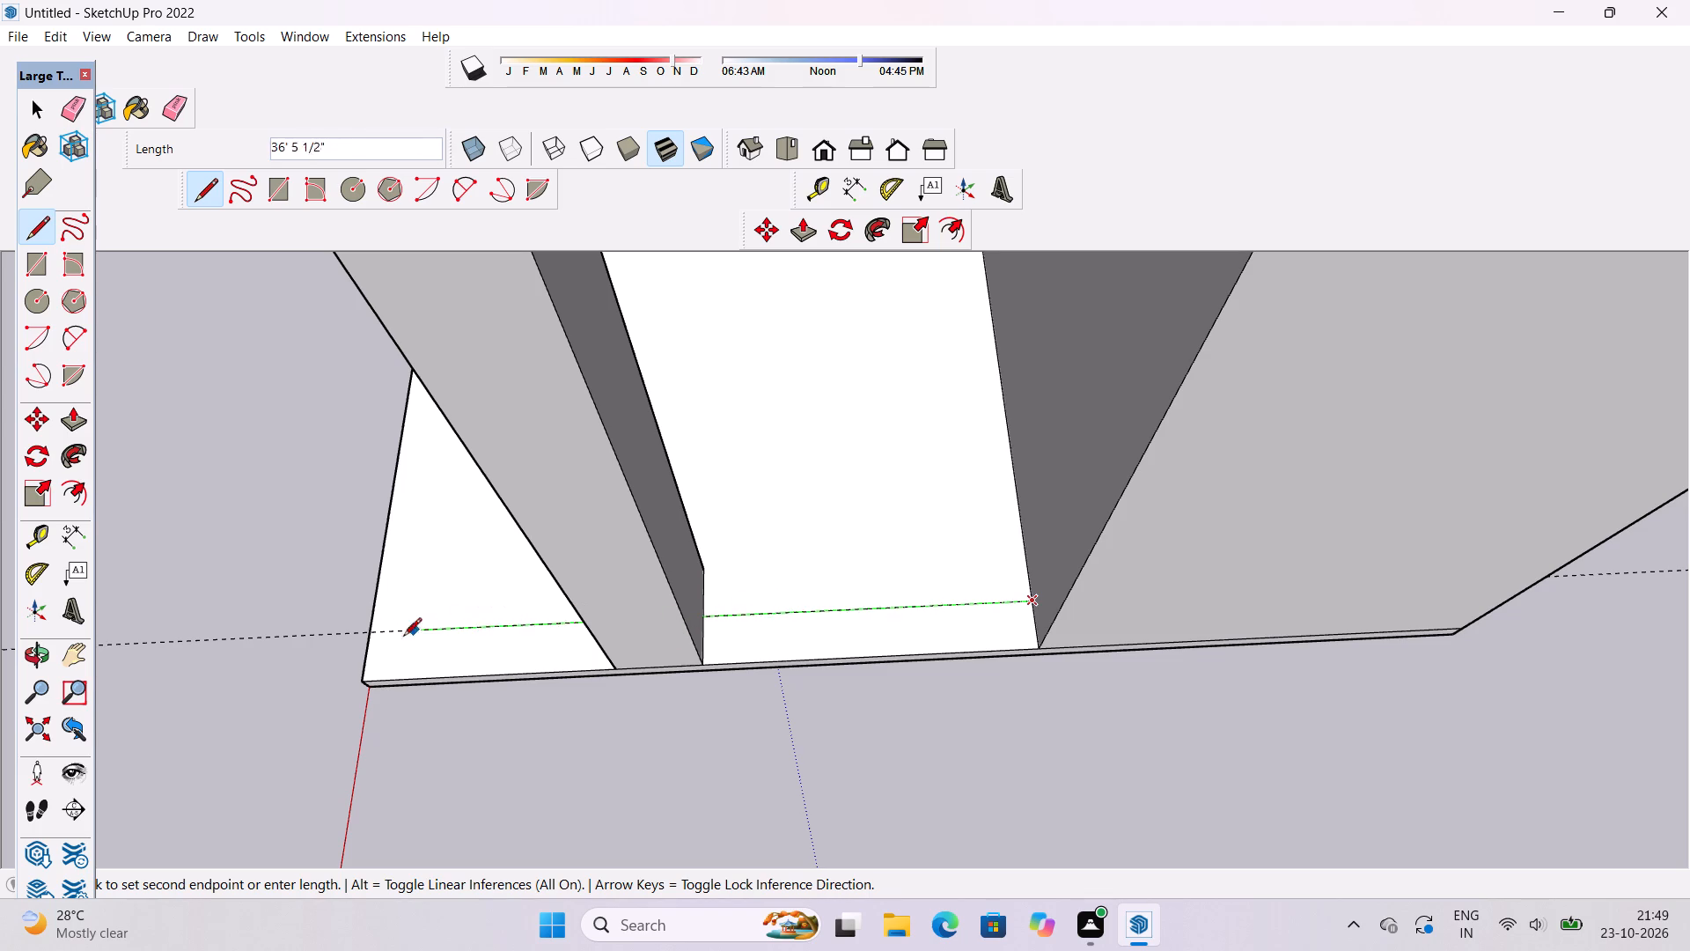
left_click(373, 630)
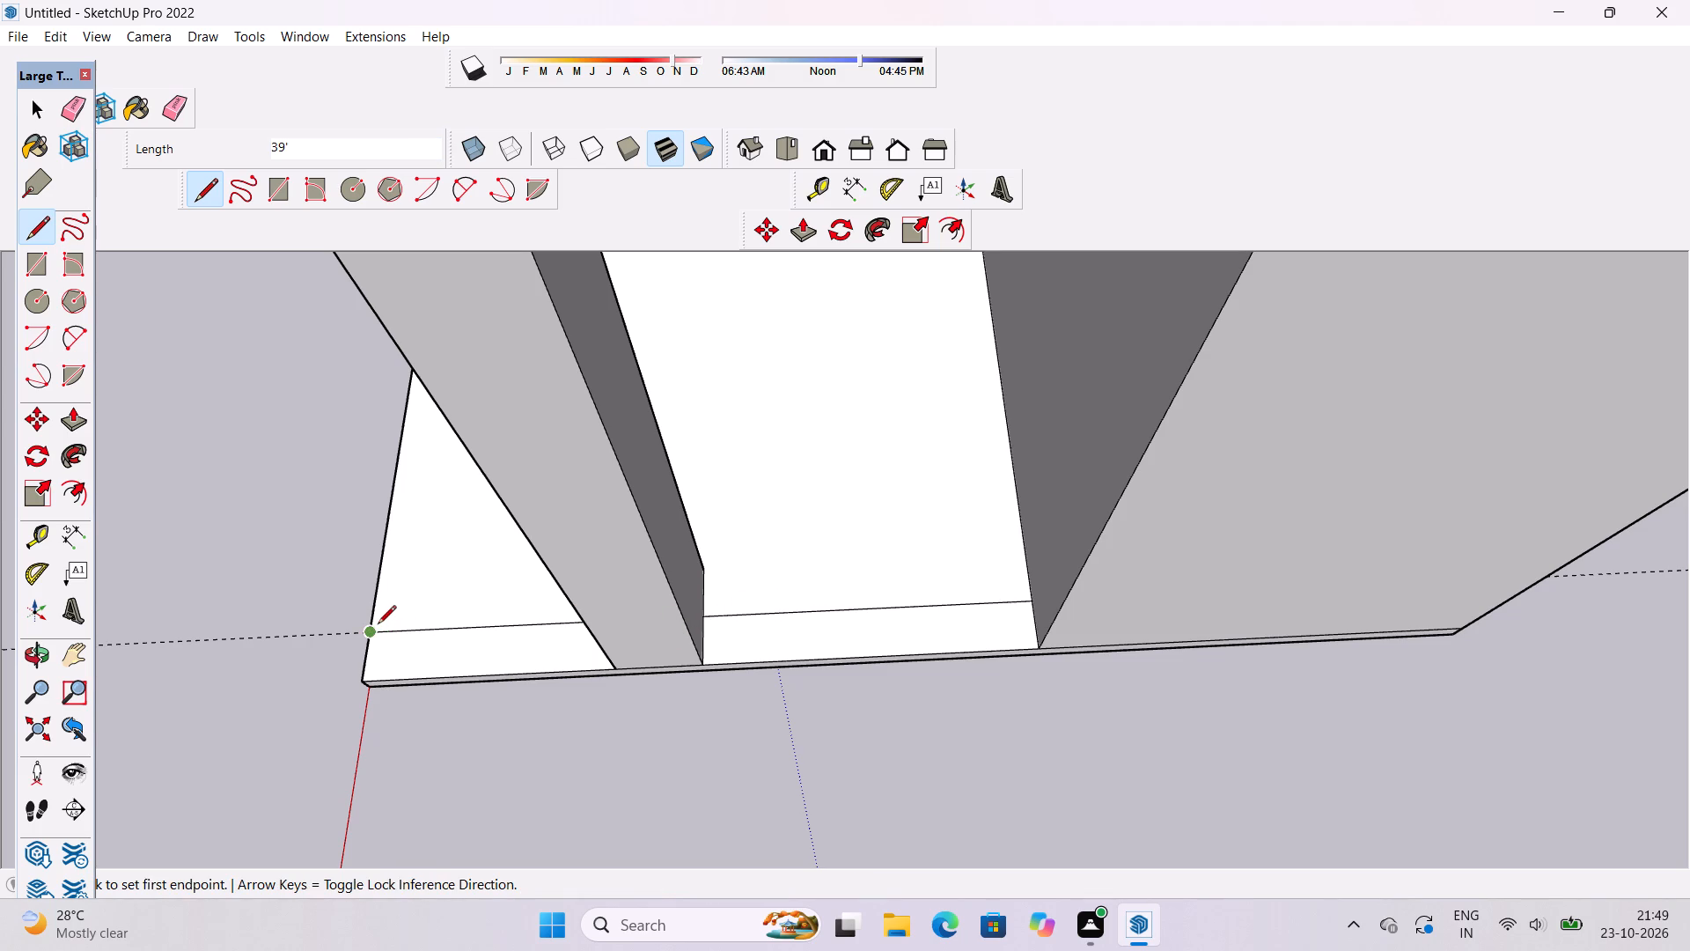
Erase the guide line at the open end of the floor.
key("o")
scroll(870, 554, "down", 1)
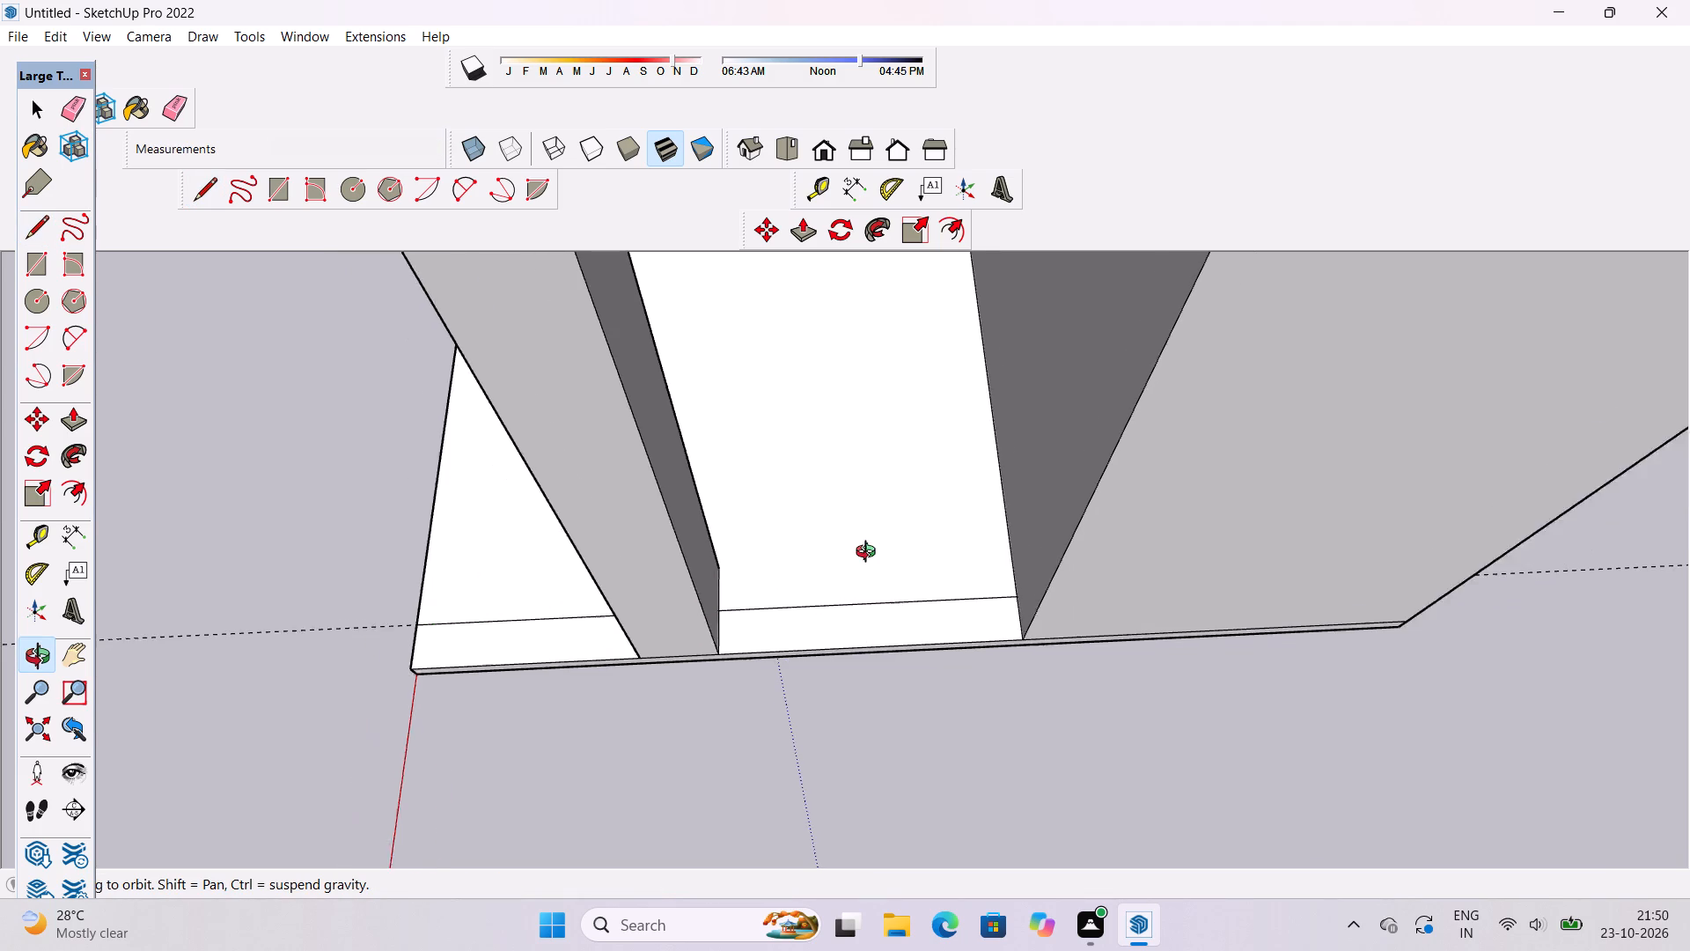
scroll(870, 554, "down", 1)
left_click_drag(700, 577, 864, 576, "shift")
key("e")
left_click_drag(459, 565, 463, 655)
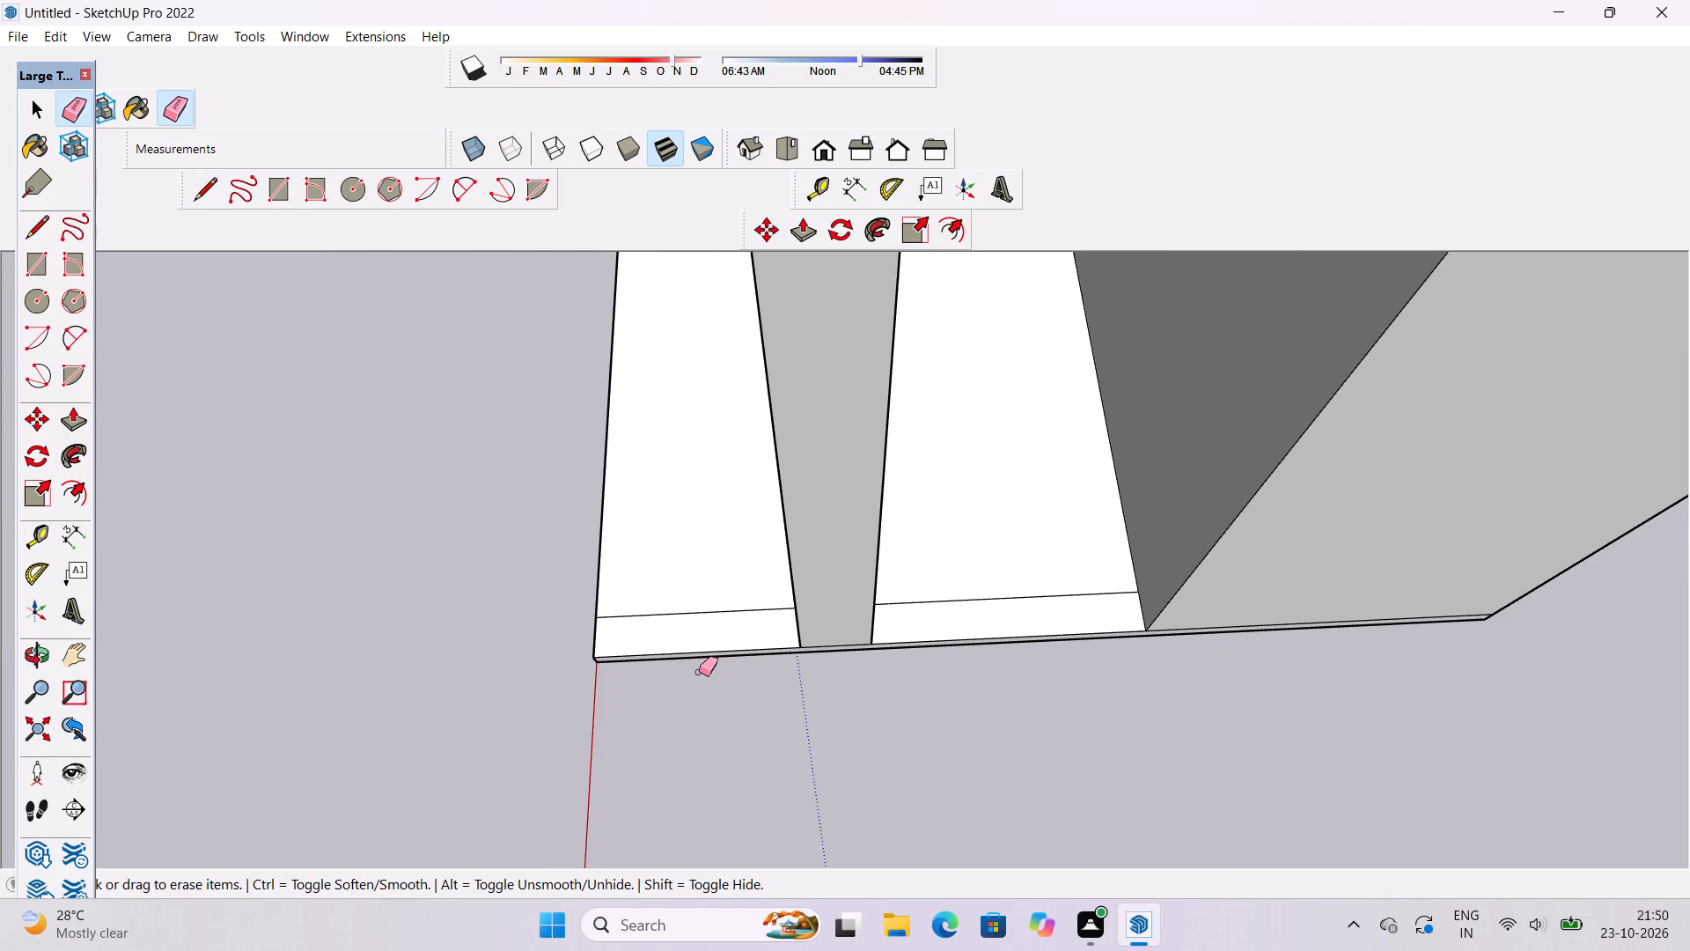
Push/Pull the floor strip between the column and the tall block up 20' to form a low wall.
key("space")
left_click(714, 629)
scroll(714, 629, "up", 3)
key("o")
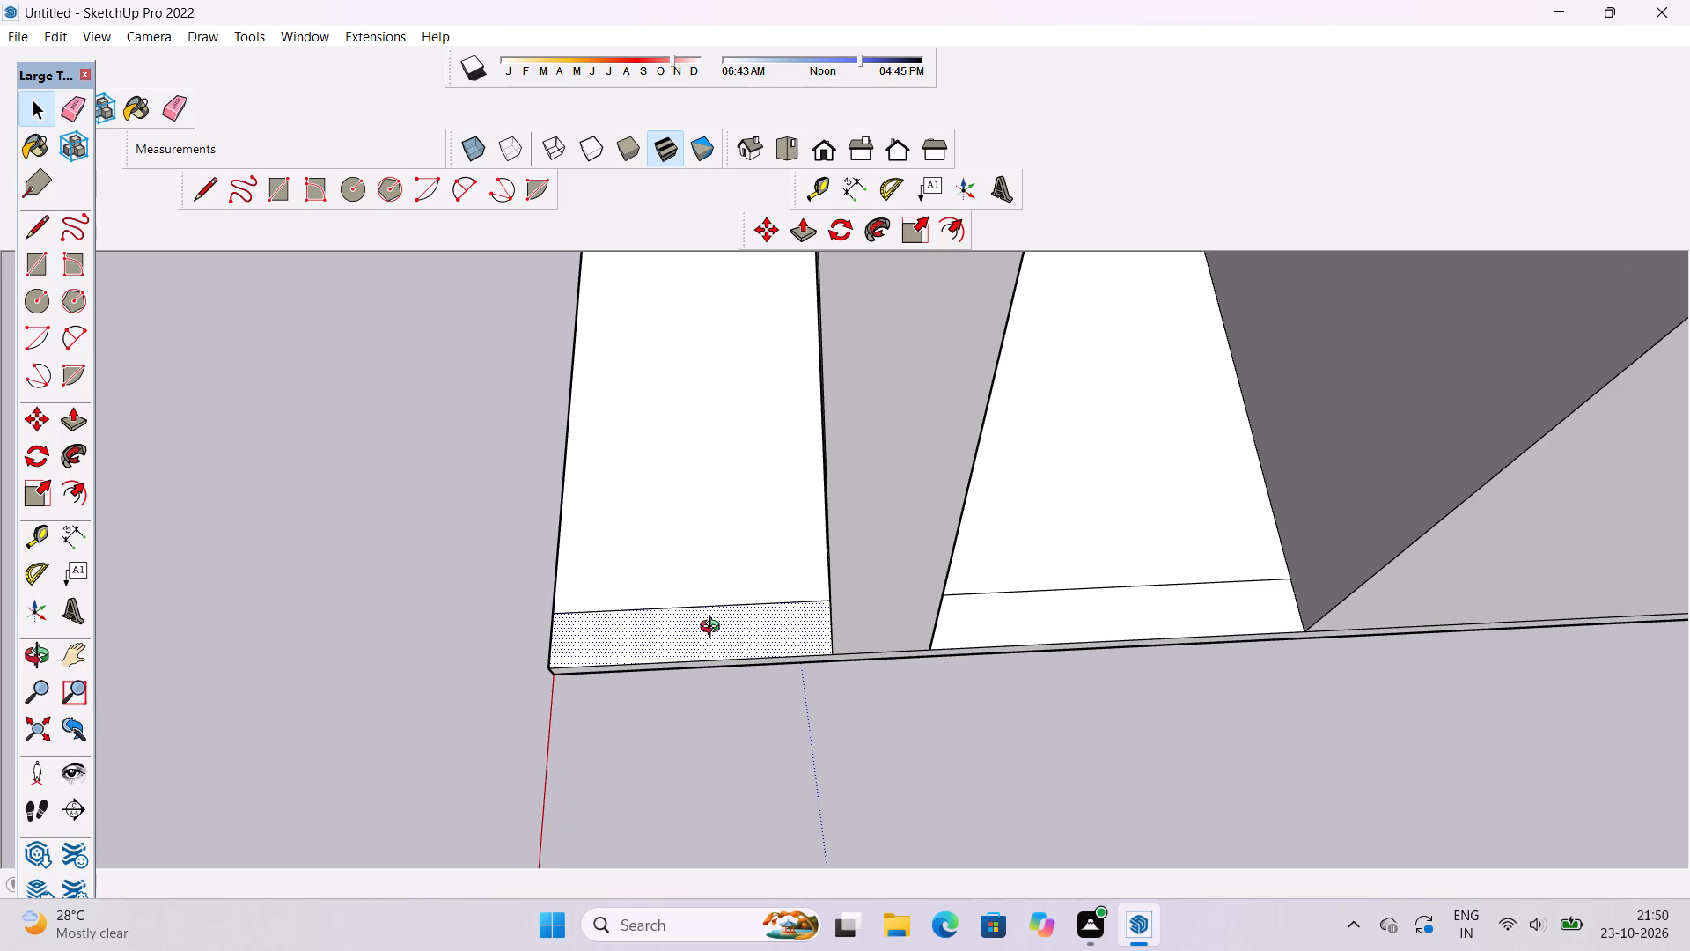
key("space")
left_click(988, 620)
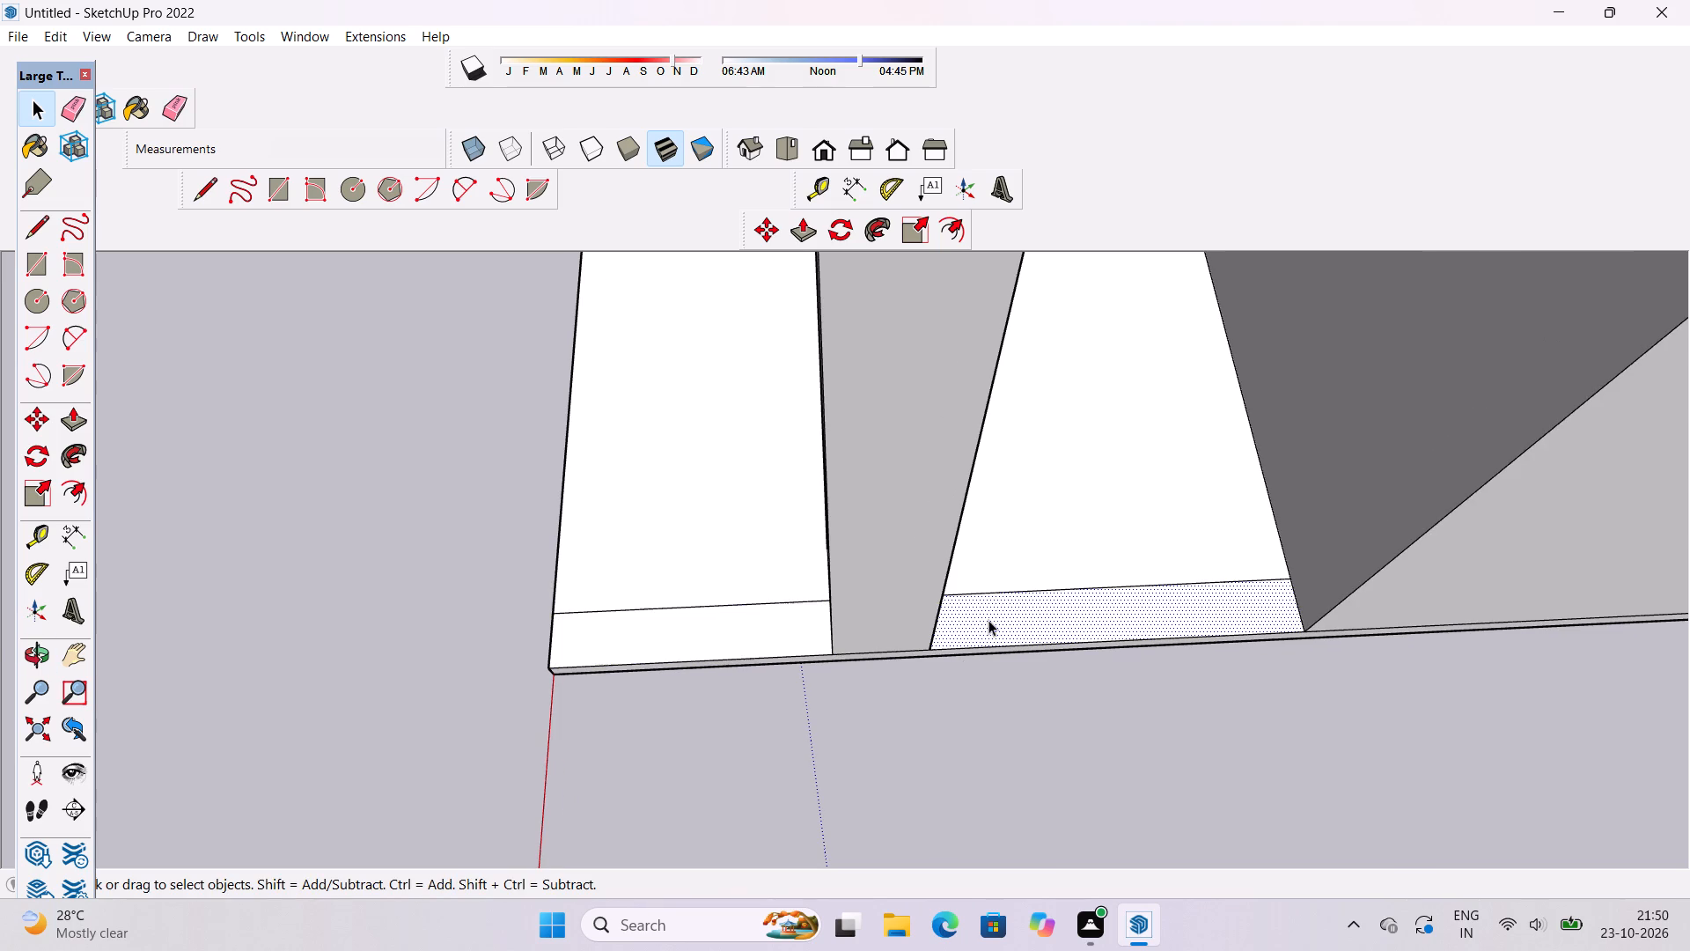
key("p")
left_click(988, 620)
scroll(988, 595, "down", 5)
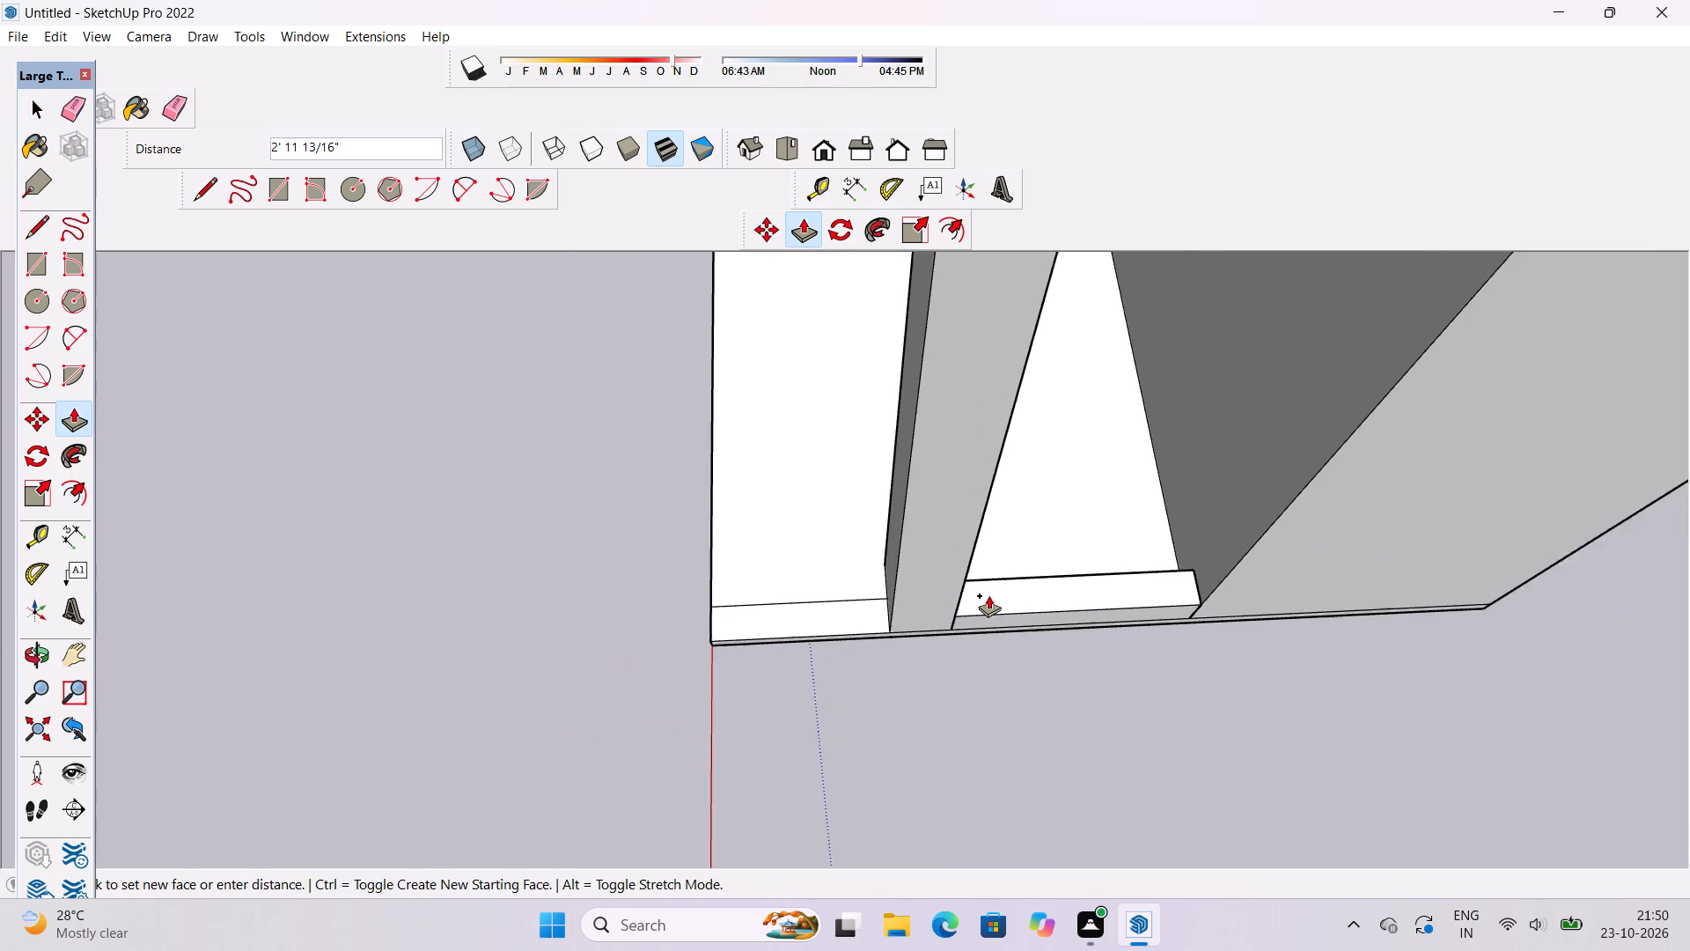
scroll(988, 595, "down", 4)
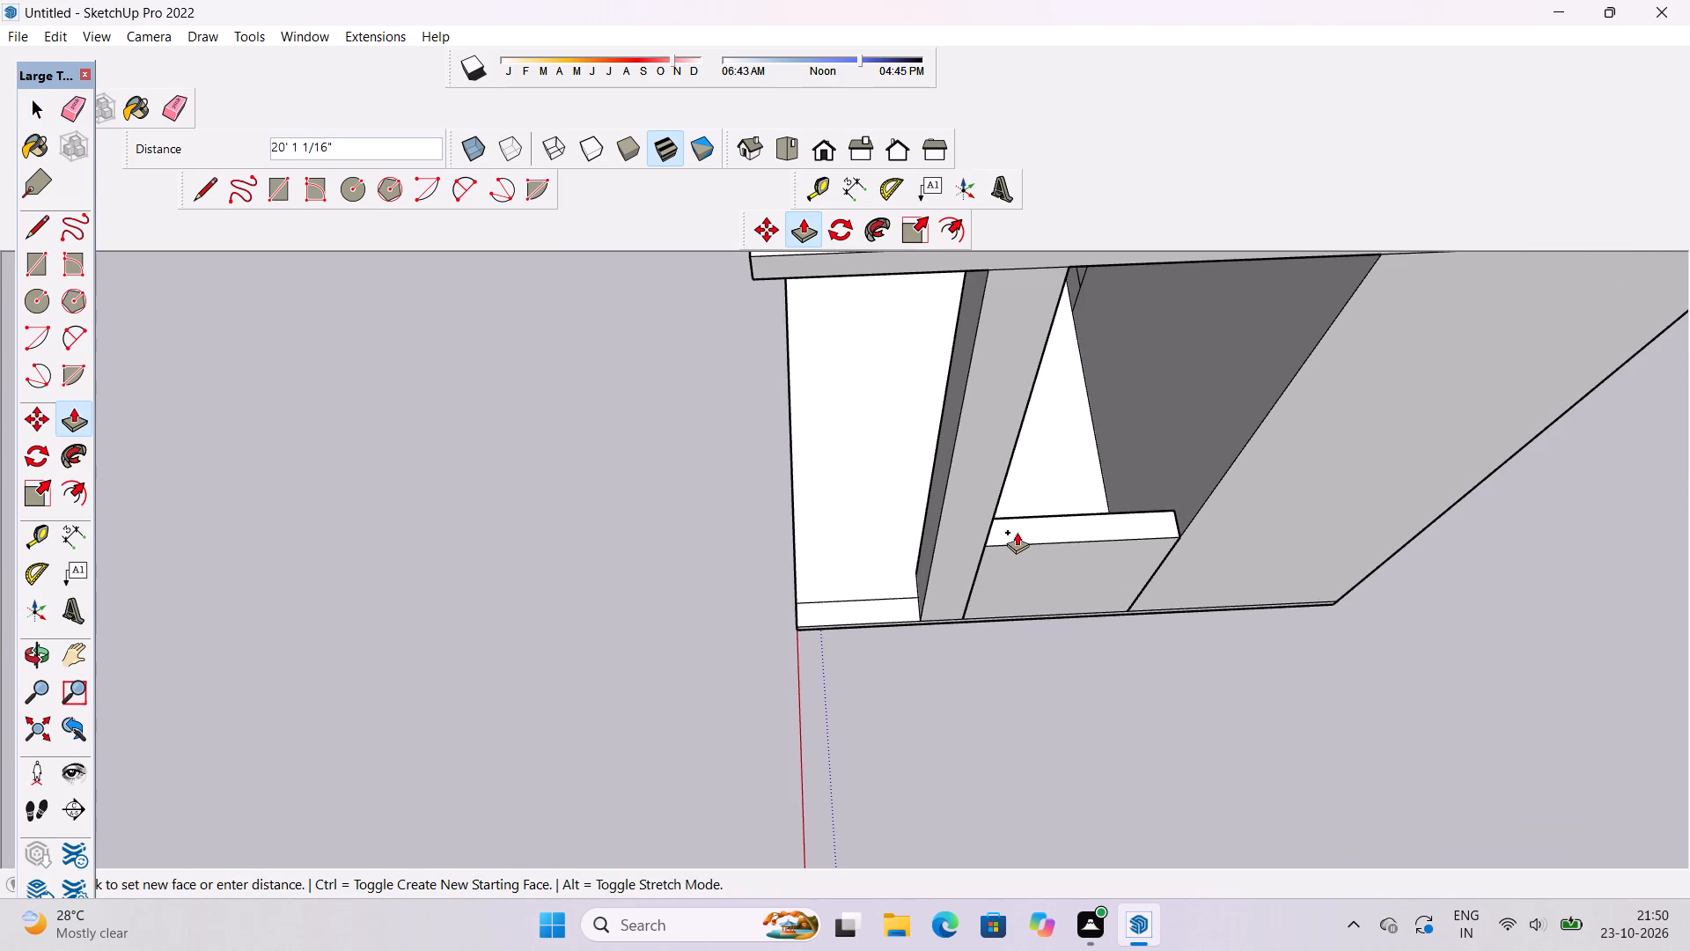
type("20'")
key("Return")
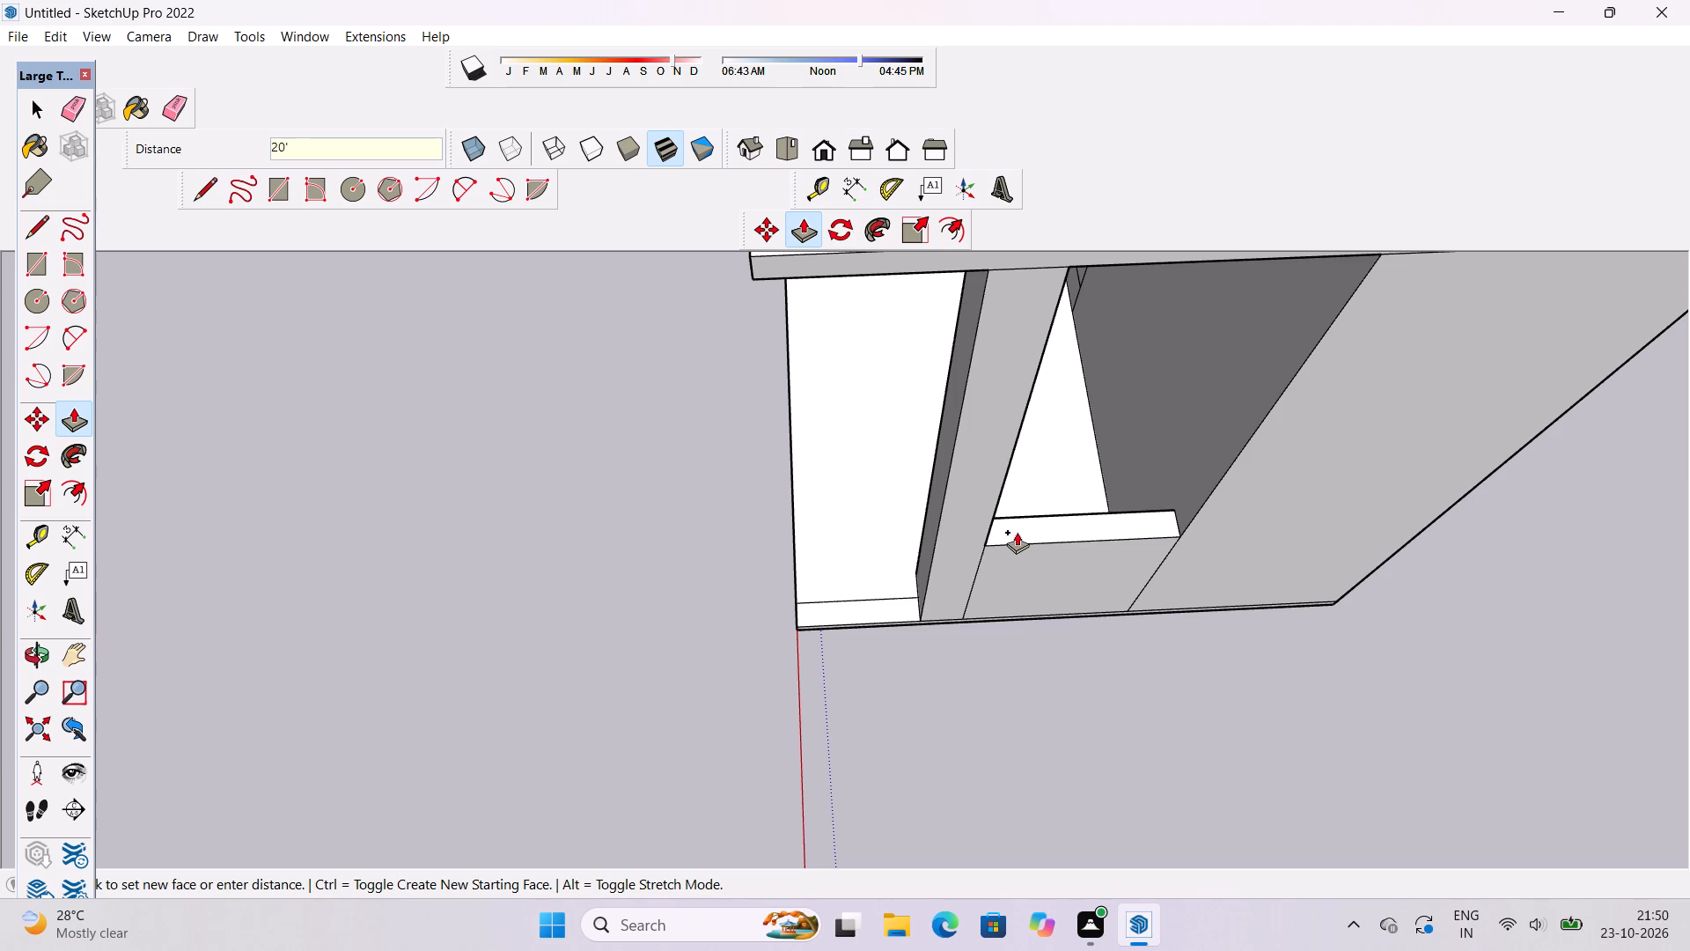
Examine the new low wall and the whole building from several angles.
left_click(27, 649)
scroll(429, 477, "down", 8)
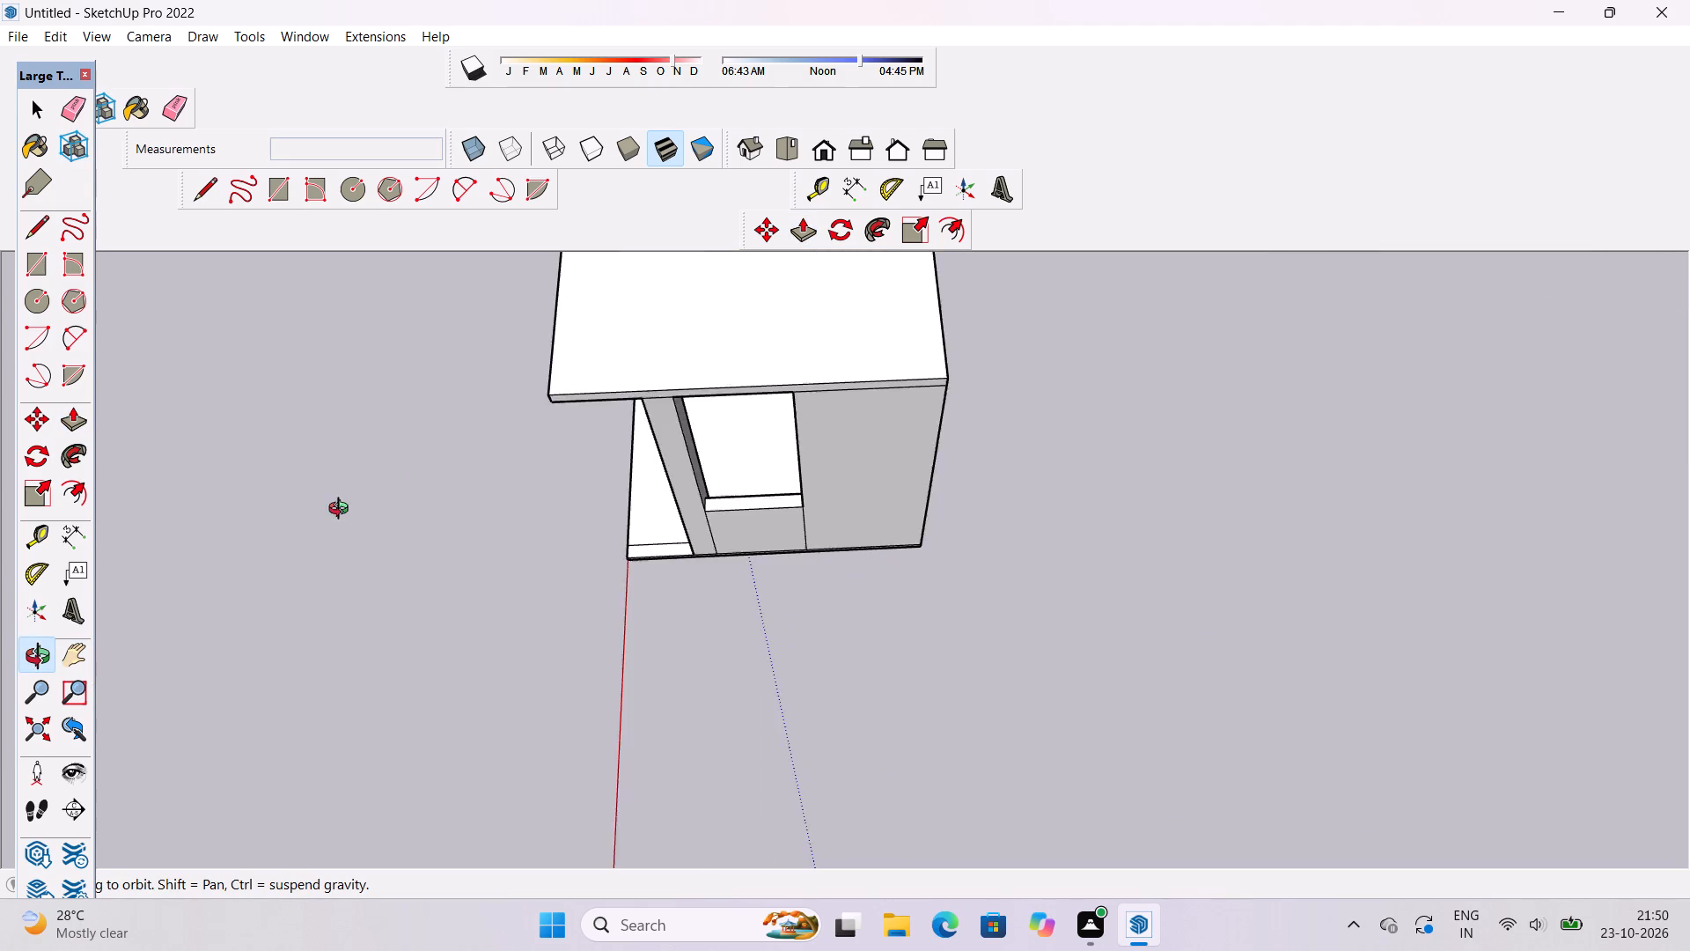
scroll(342, 511, "down", 5)
left_click_drag(297, 557, 574, 471)
scroll(647, 407, "down", 6)
scroll(409, 603, "down", 12)
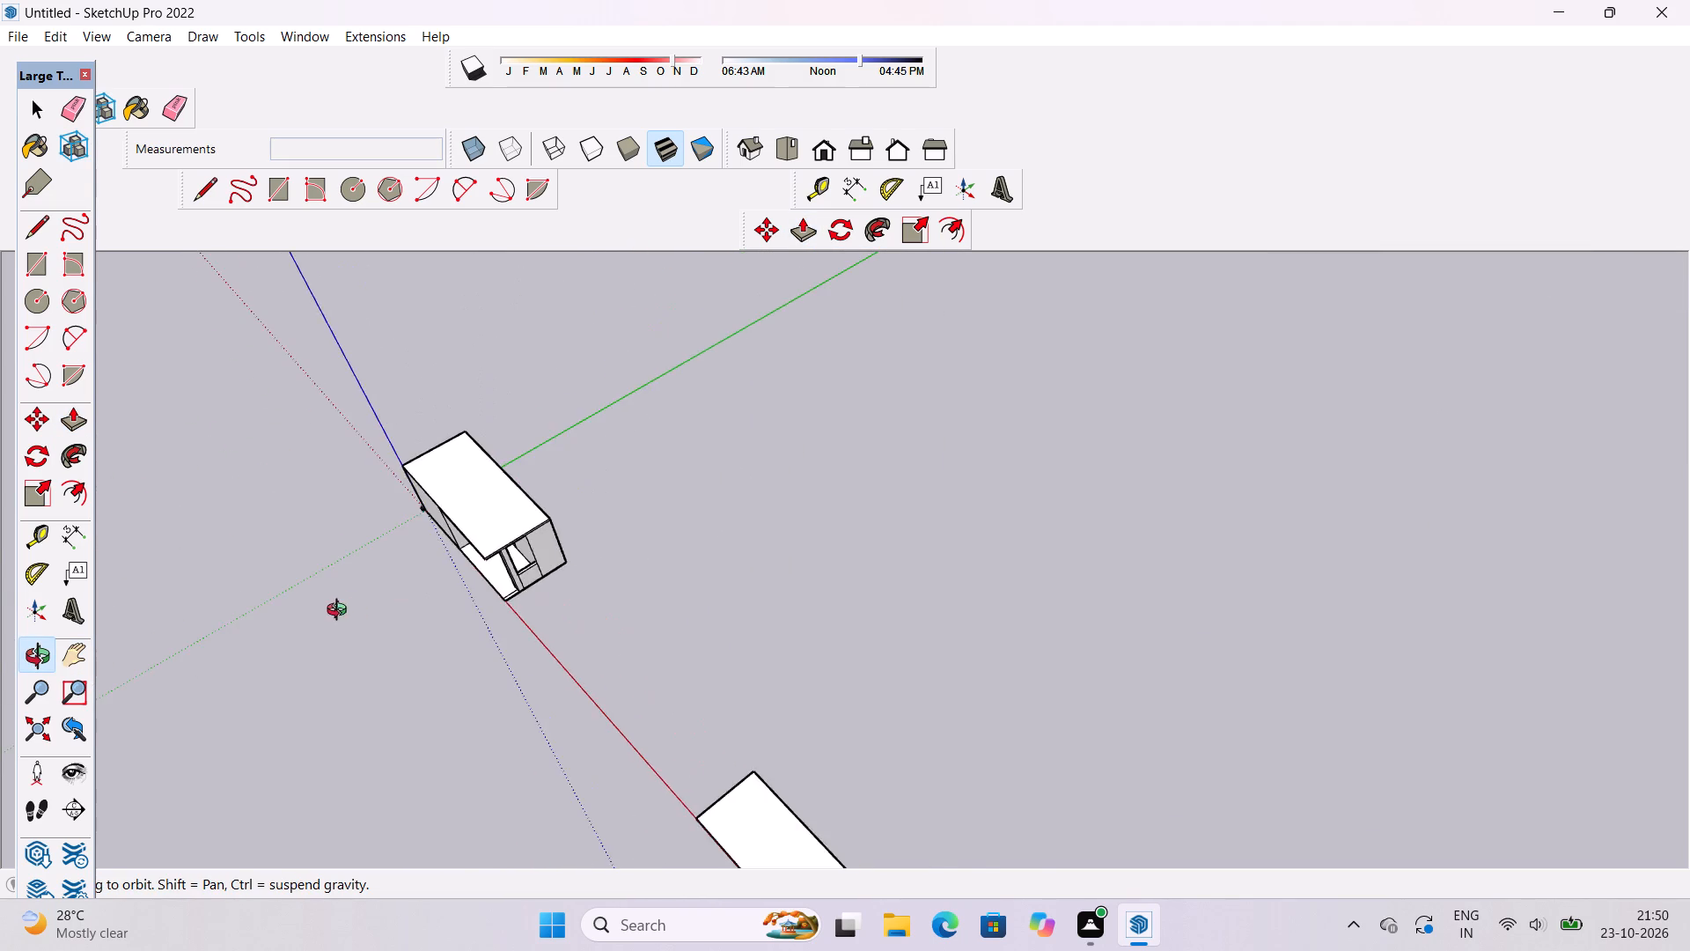
left_click_drag(383, 594, 565, 513)
scroll(566, 512, "down", 6)
scroll(552, 550, "up", 2)
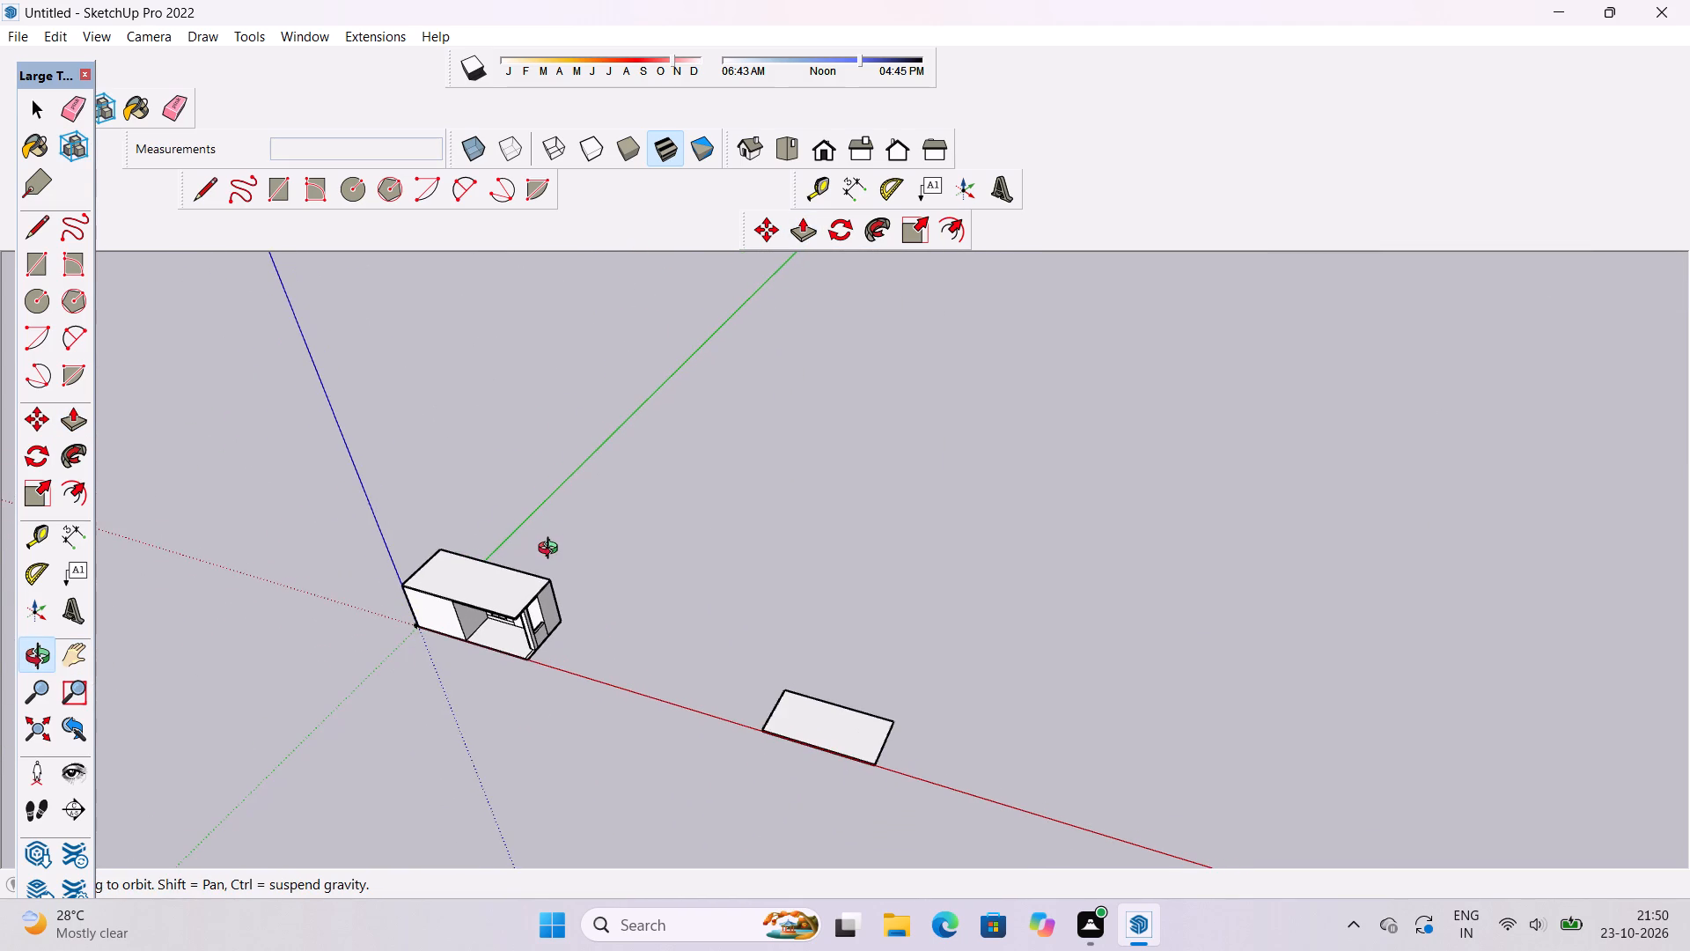
scroll(553, 550, "down", 4)
scroll(439, 698, "up", 18)
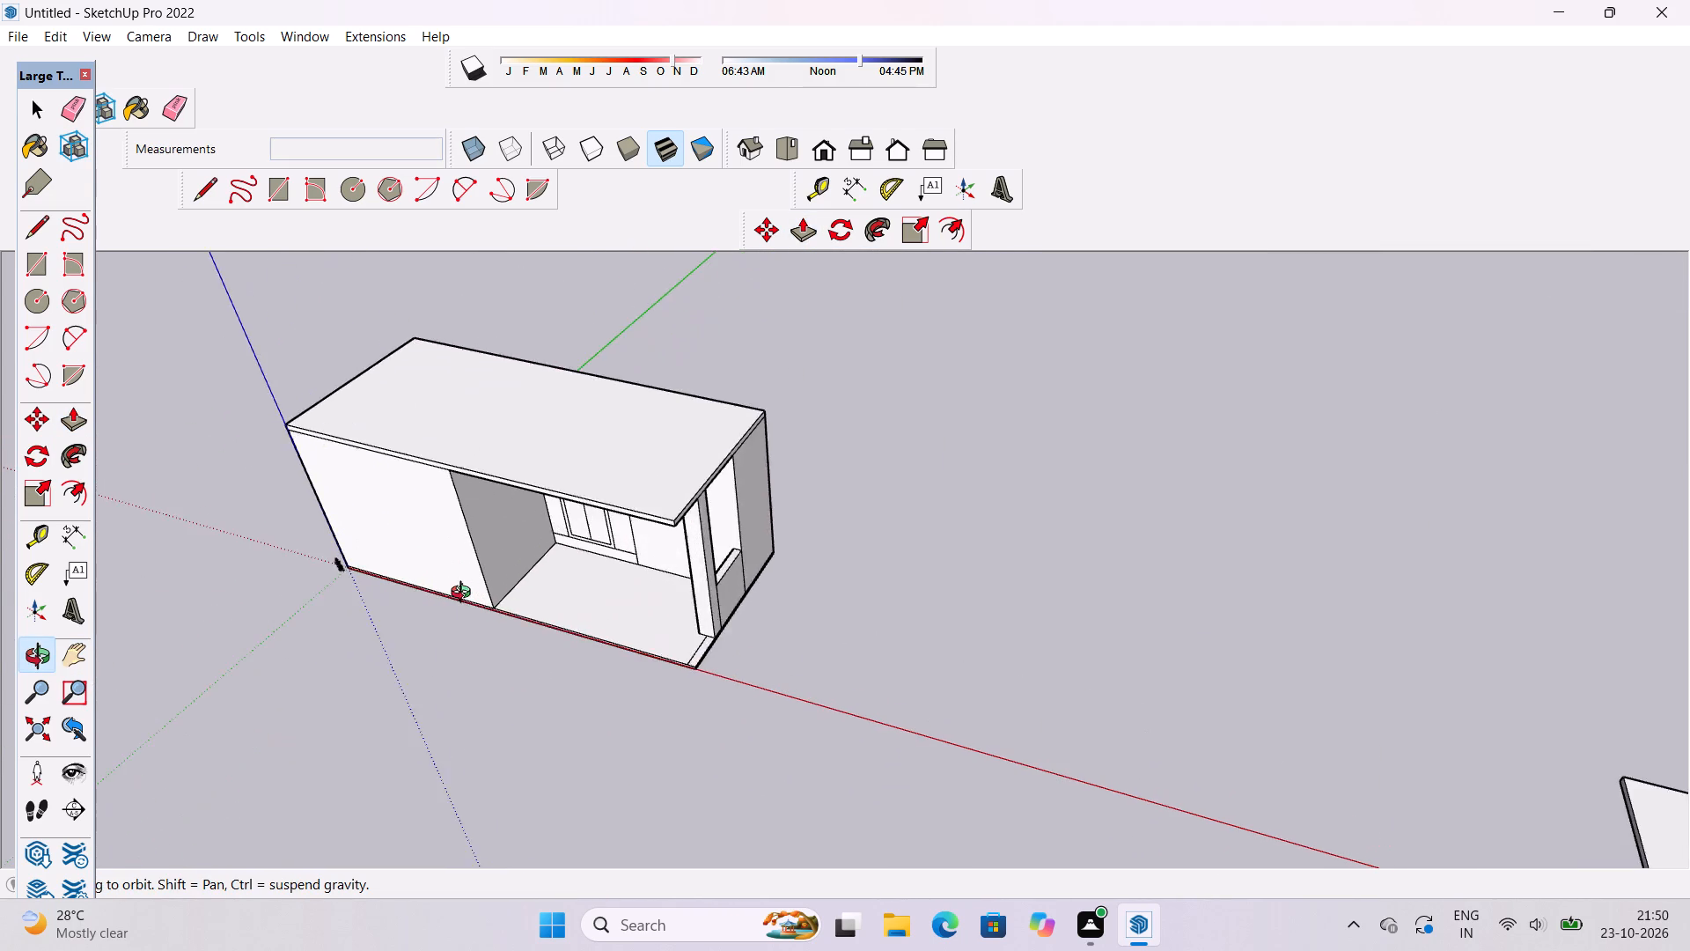
scroll(465, 594, "up", 4)
scroll(465, 594, "down", 2)
left_click_drag(325, 605, 352, 601, "shift")
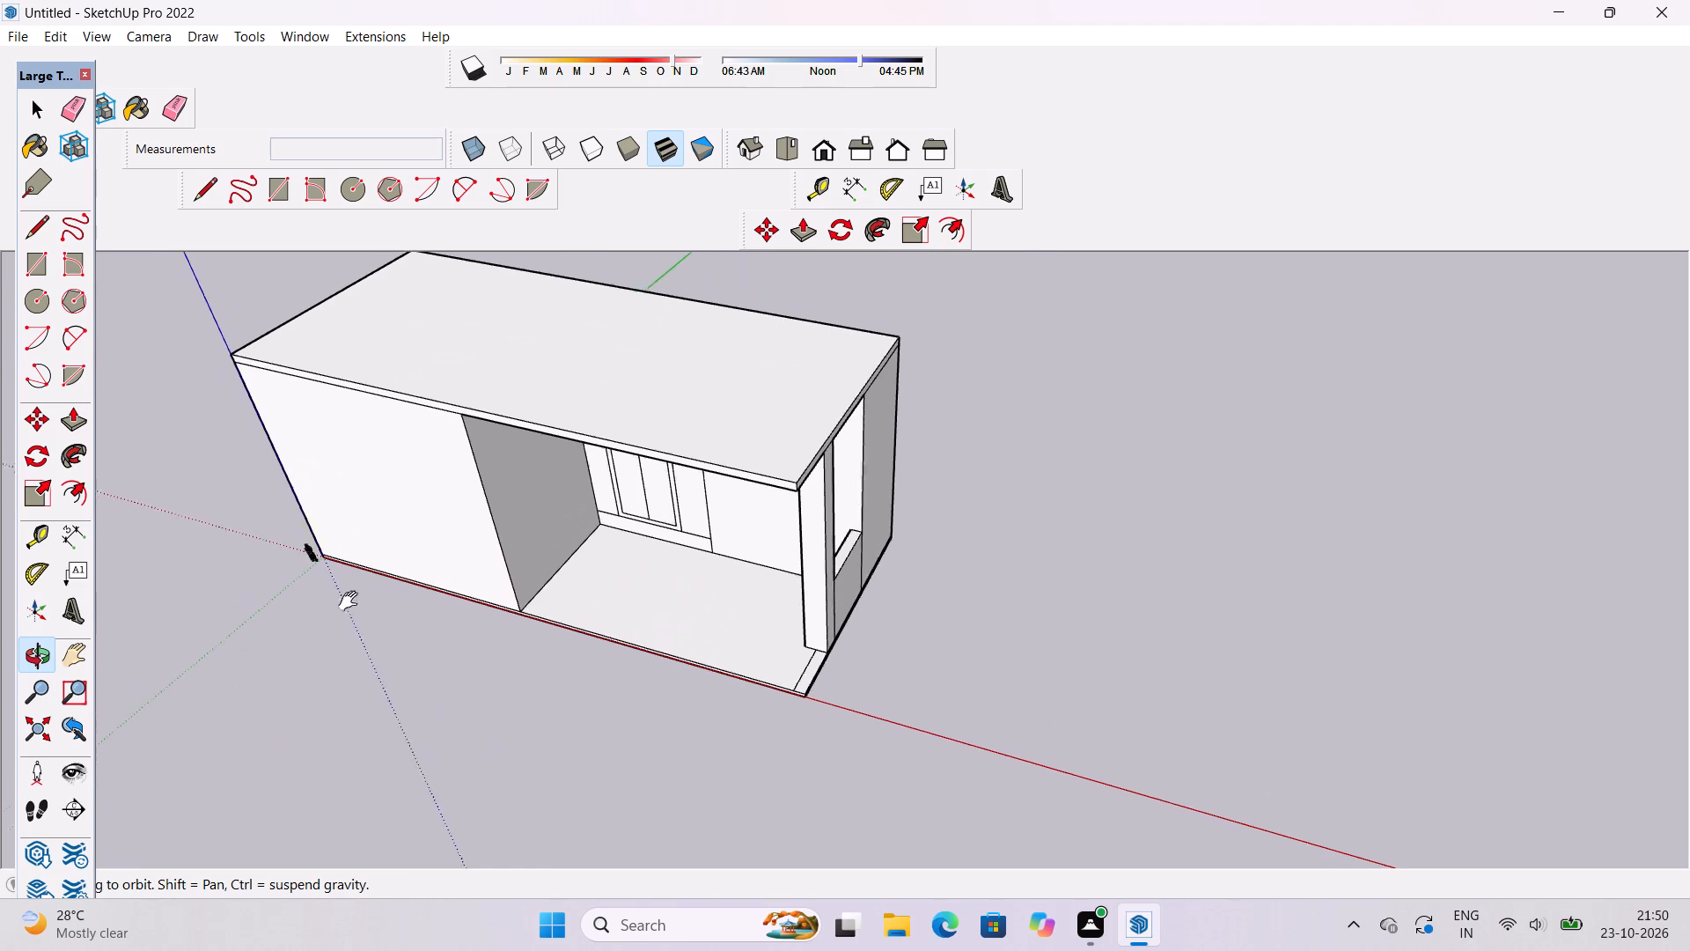
left_click_drag(352, 601, 653, 391, "shift")
scroll(738, 408, "down", 4)
left_click_drag(862, 425, 836, 470, "shift")
left_click_drag(840, 470, 569, 620)
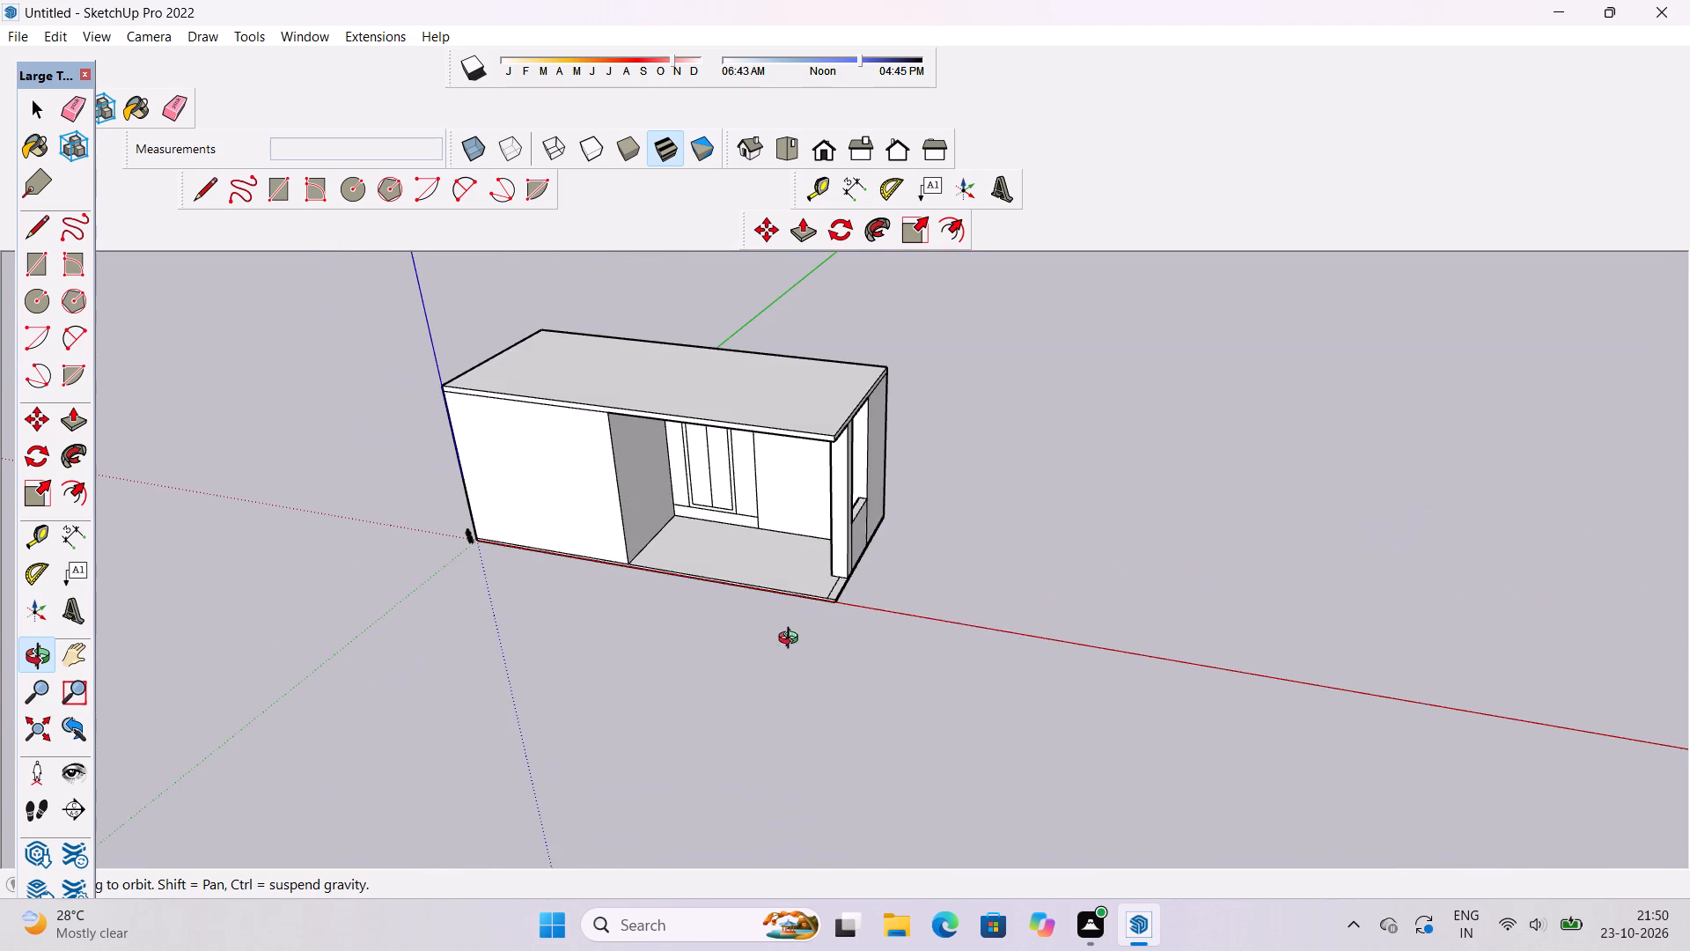
Examine the roof slab, column and open side of the building from several angles and distances.
scroll(887, 601, "up", 8)
left_click_drag(837, 582, 843, 624, "shift")
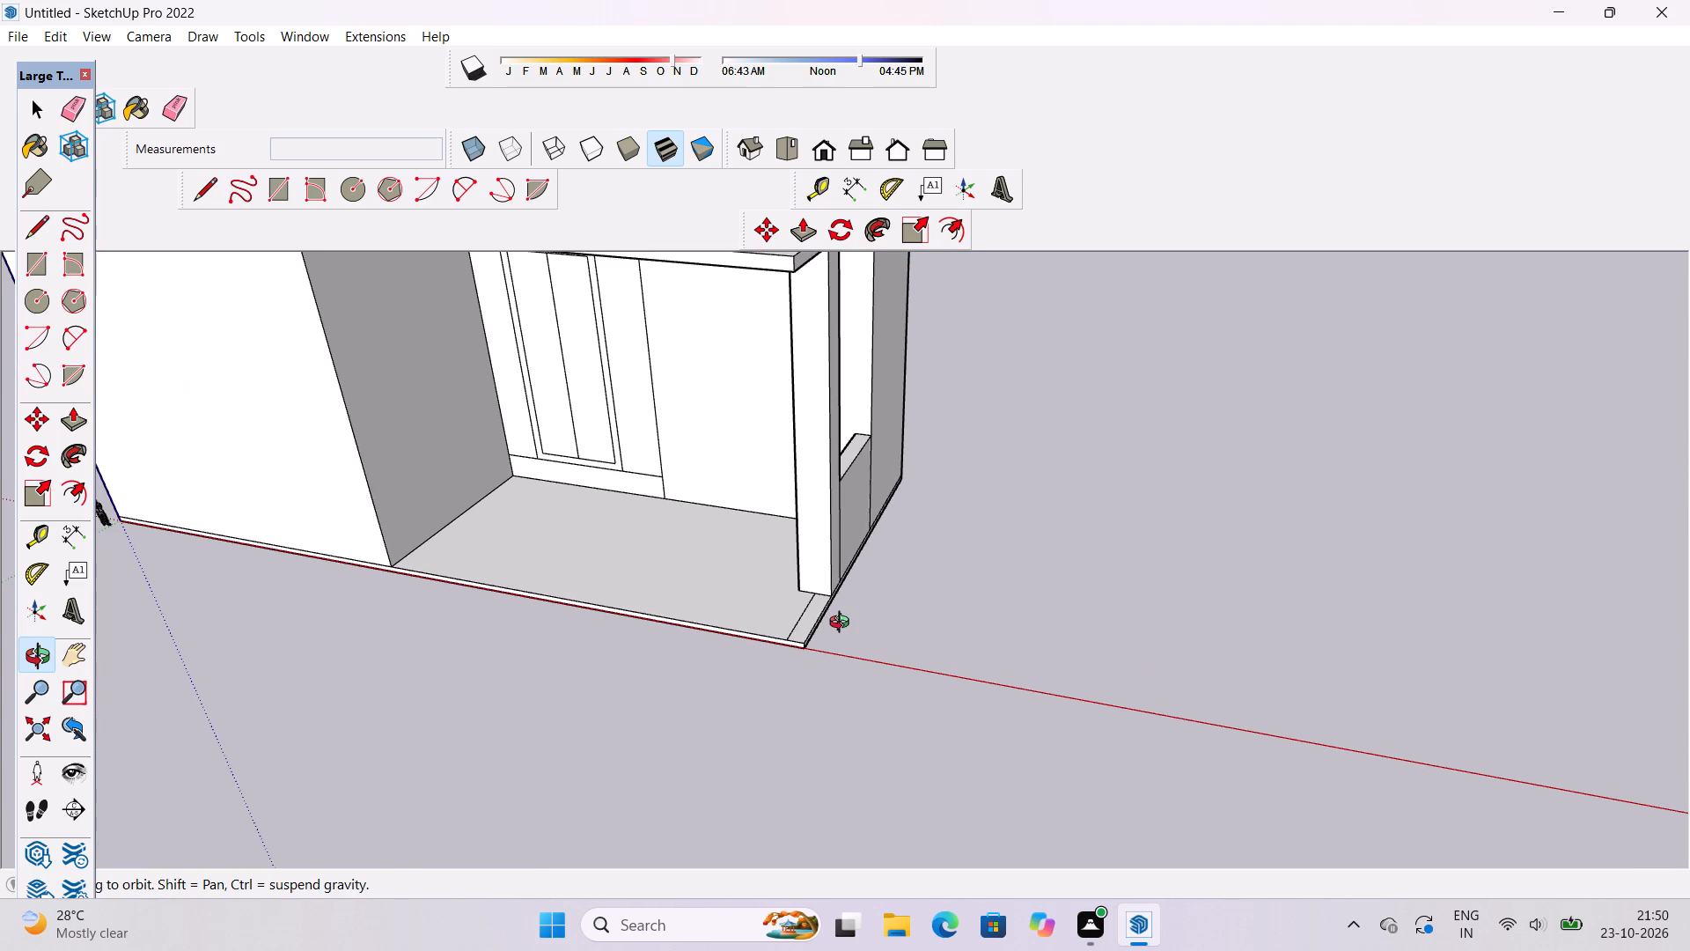
scroll(846, 624, "down", 8)
scroll(846, 624, "up", 3)
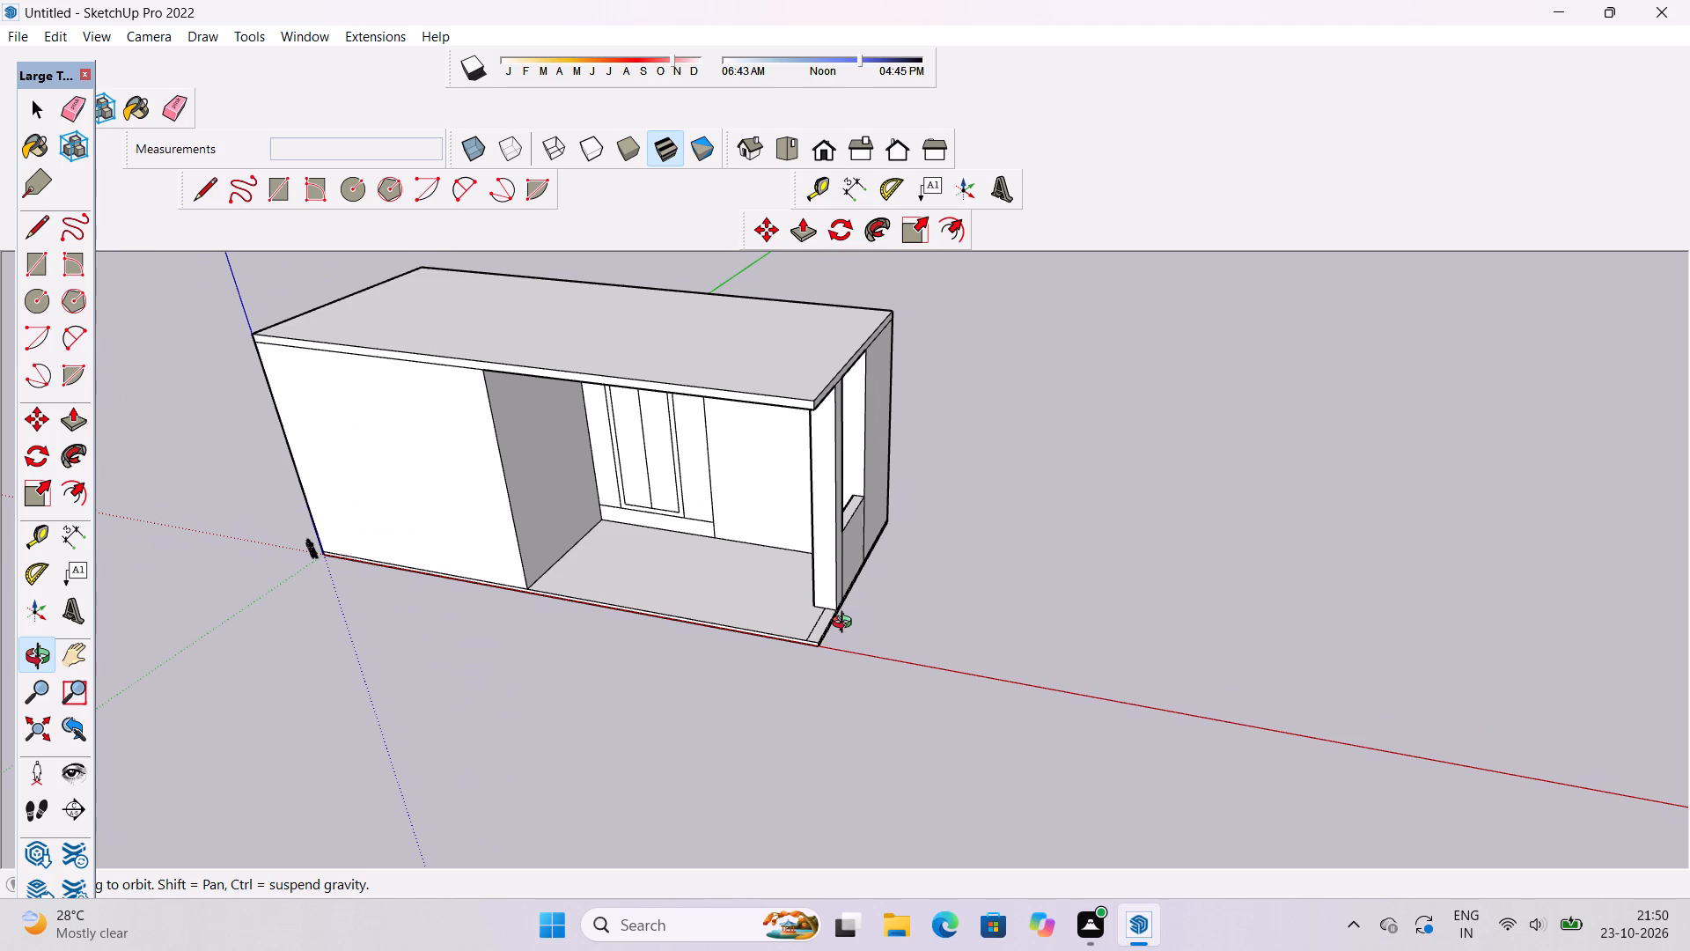
left_click_drag(706, 612, 780, 603, "shift")
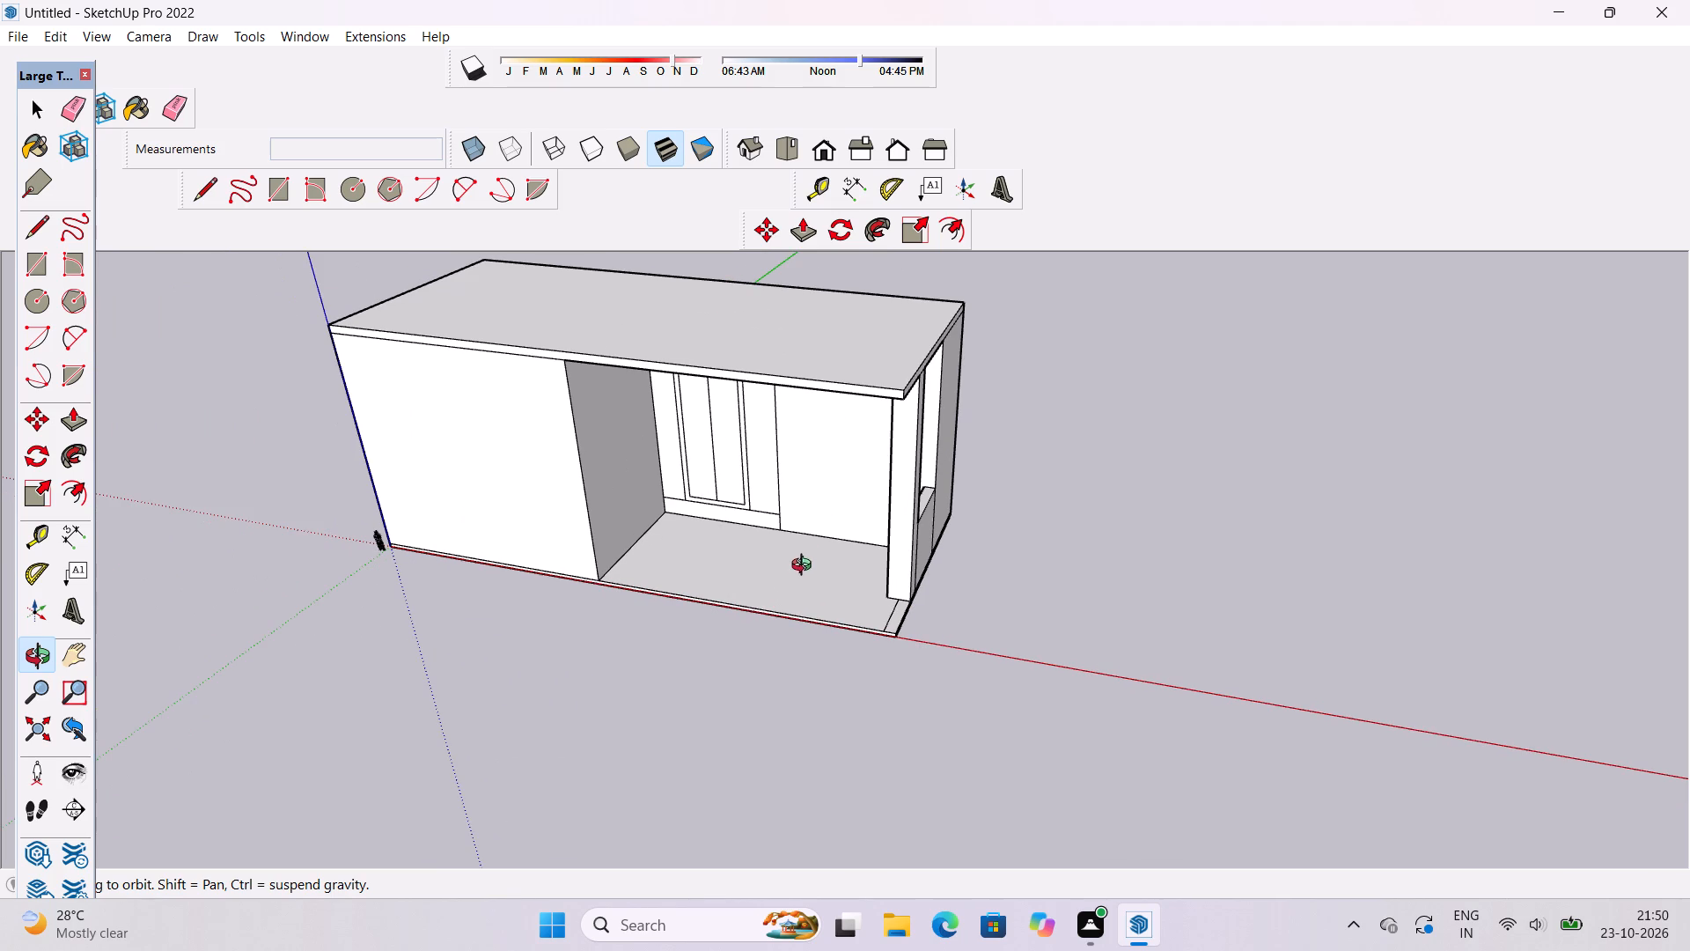
left_click_drag(834, 495, 821, 574, "shift")
left_click_drag(821, 574, 860, 582)
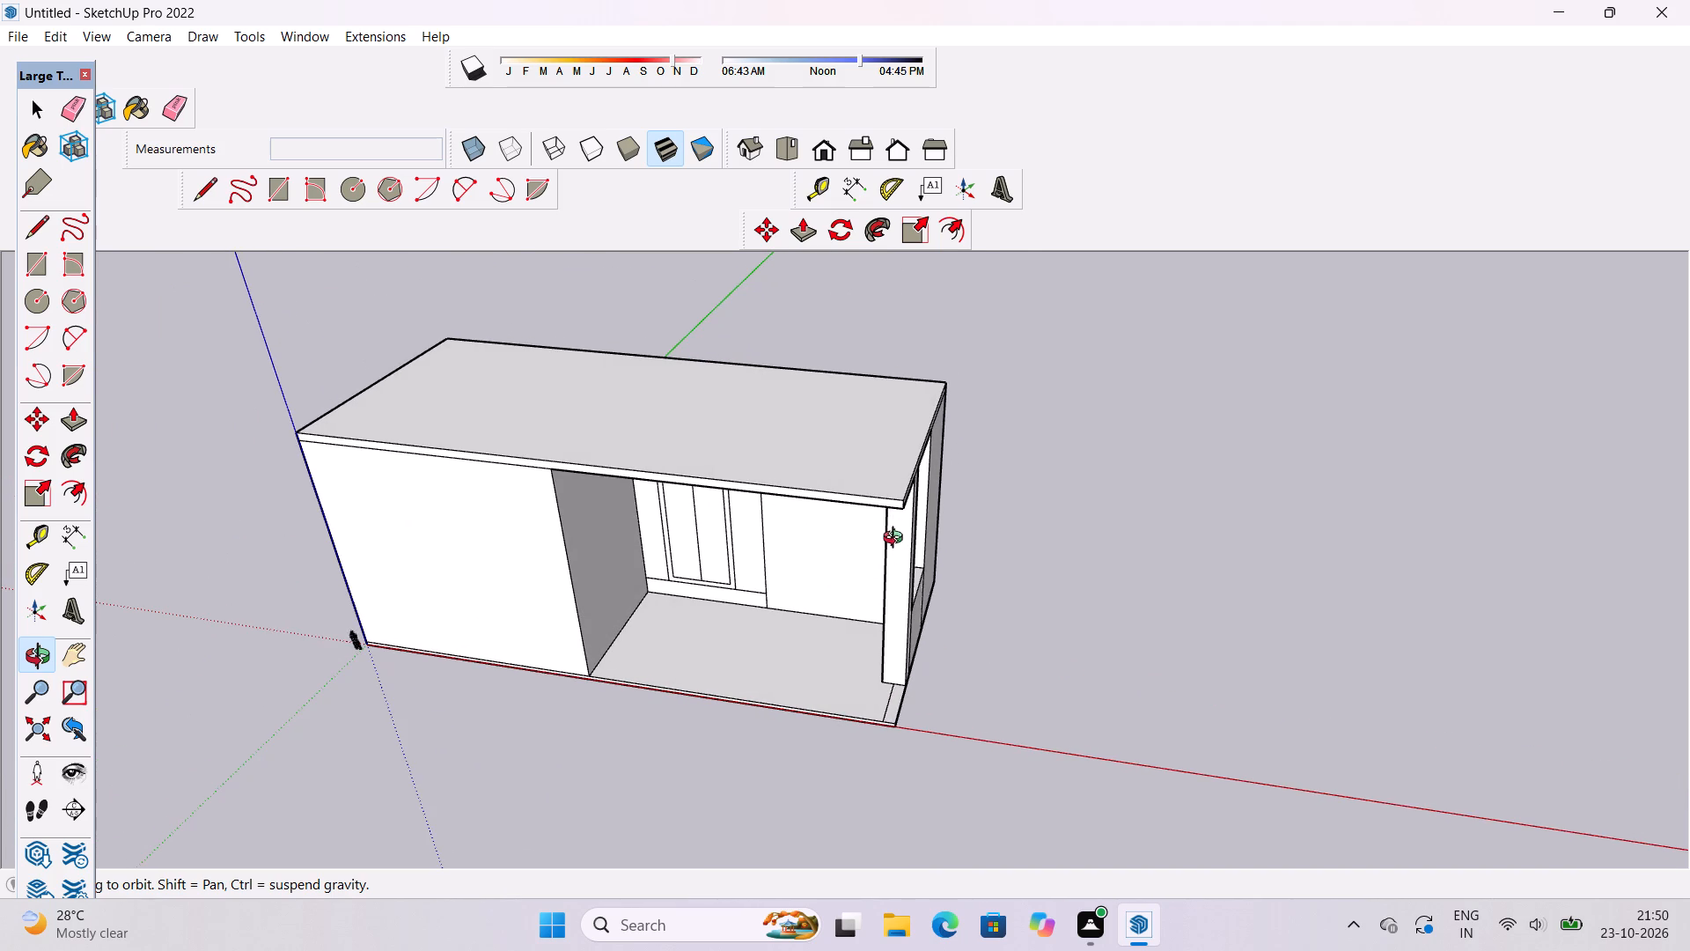
left_click_drag(840, 519, 856, 539, "shift")
left_click_drag(856, 539, 883, 587)
scroll(845, 553, "up", 2)
left_click_drag(646, 490, 674, 504, "shift")
left_click_drag(674, 504, 799, 455)
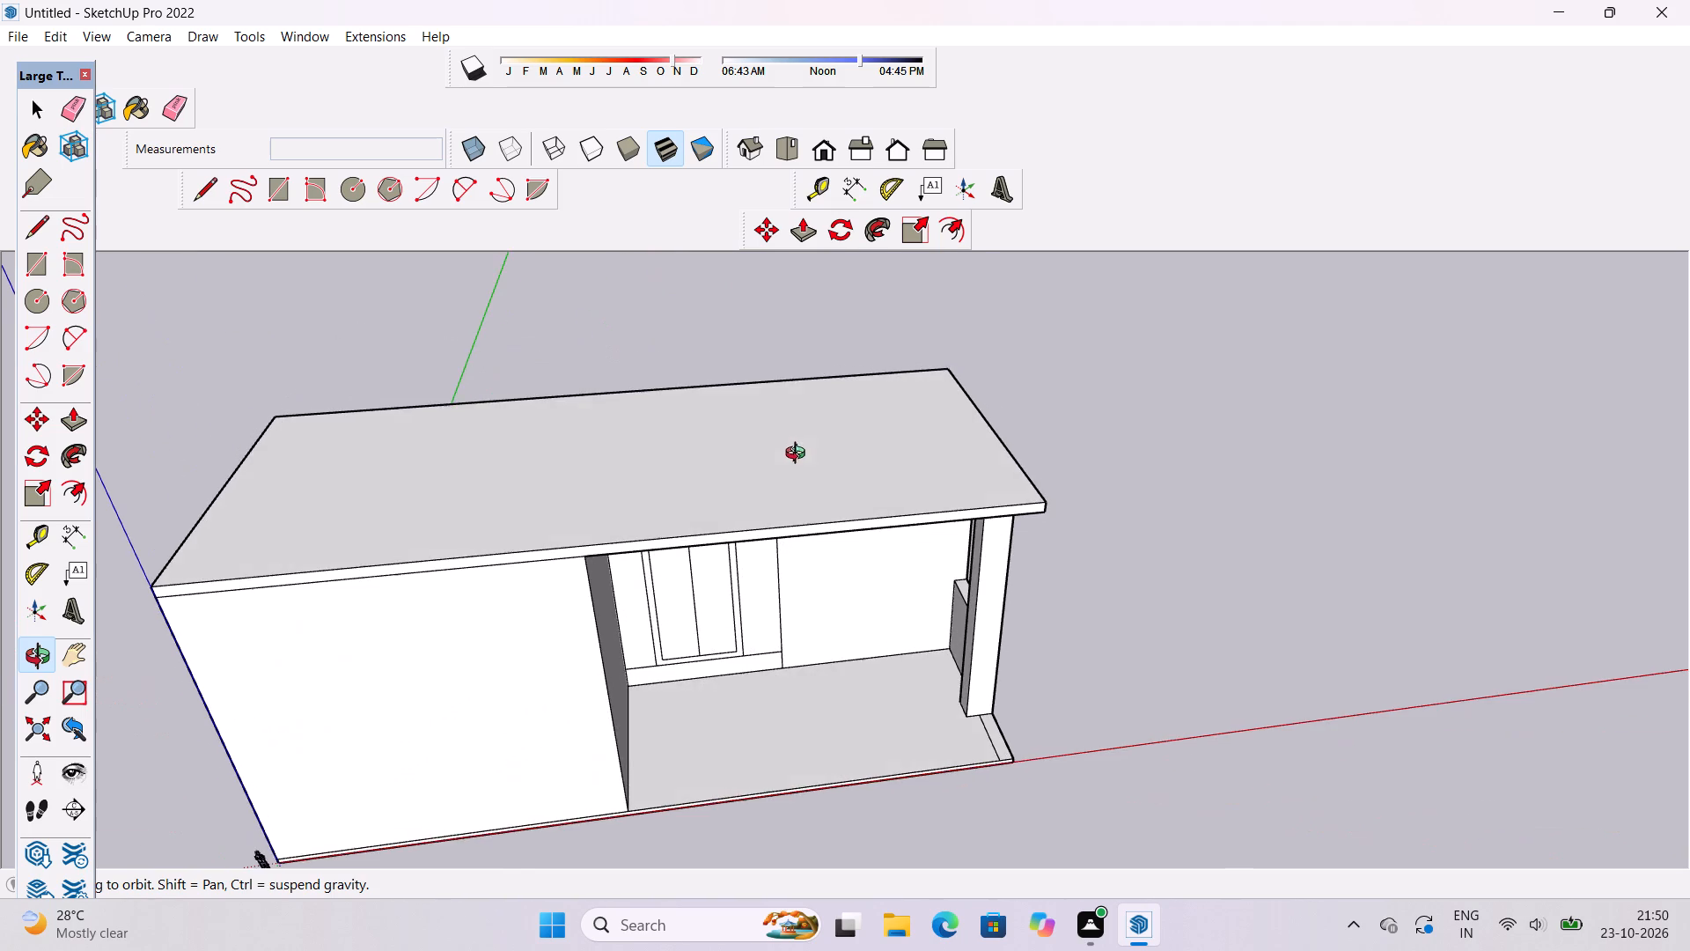
left_click_drag(736, 476, 753, 507, "shift")
left_click_drag(718, 540, 660, 569)
scroll(518, 576, "up", 2)
left_click_drag(518, 576, 528, 570, "shift")
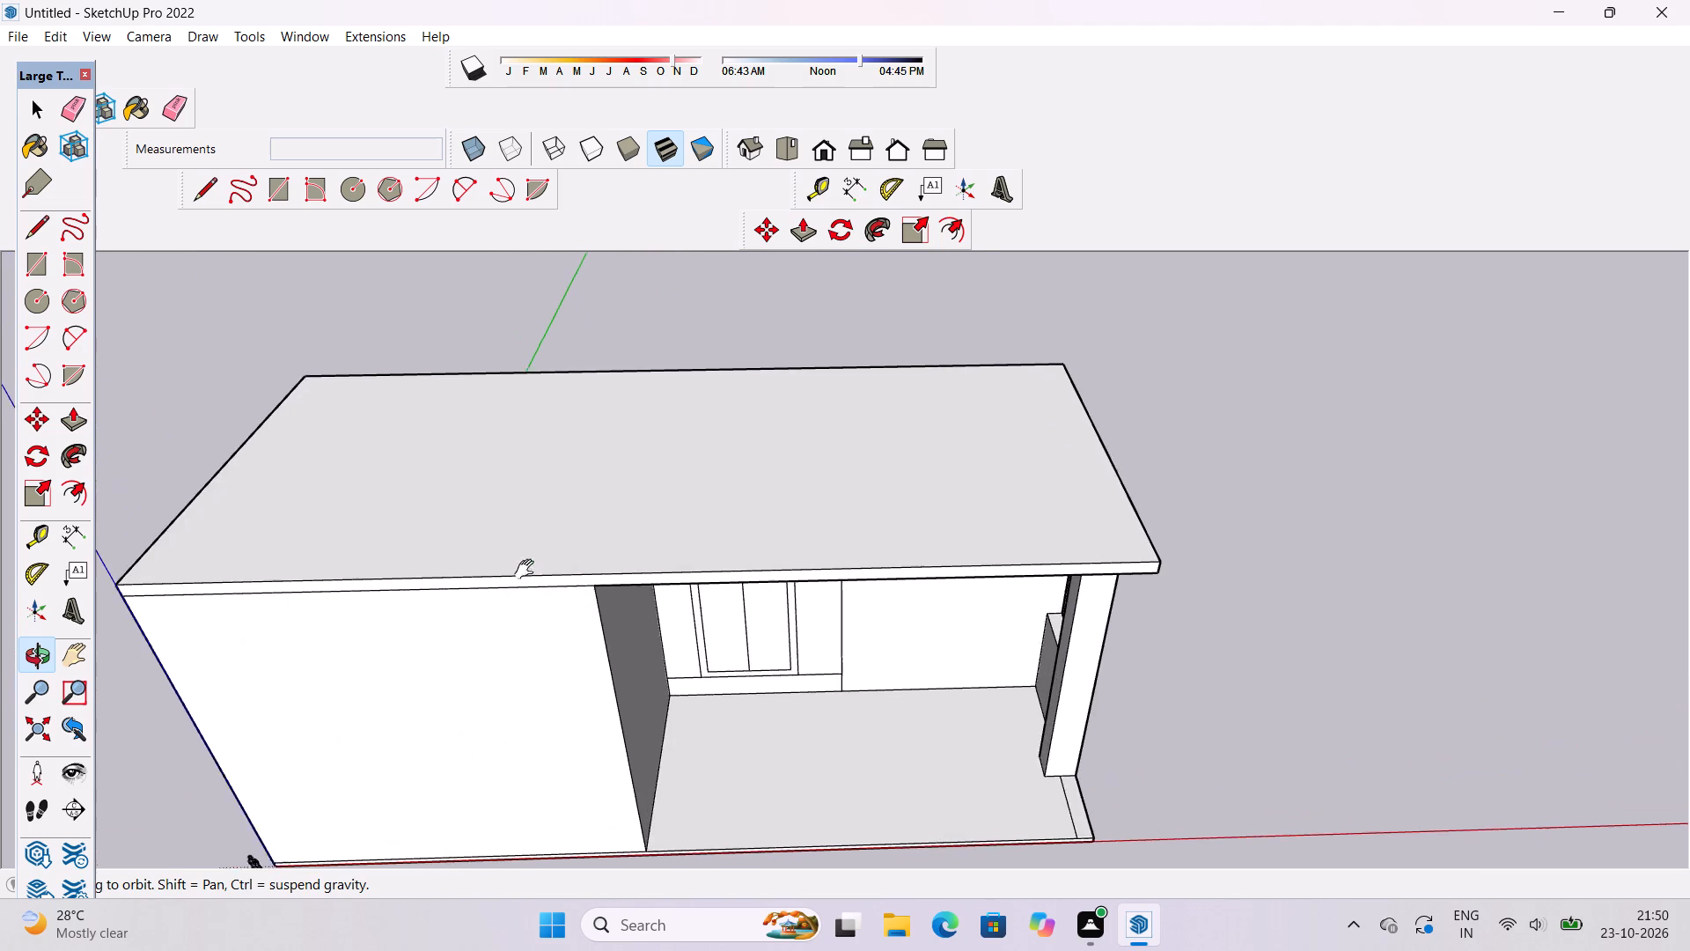
left_click_drag(528, 570, 577, 561, "shift")
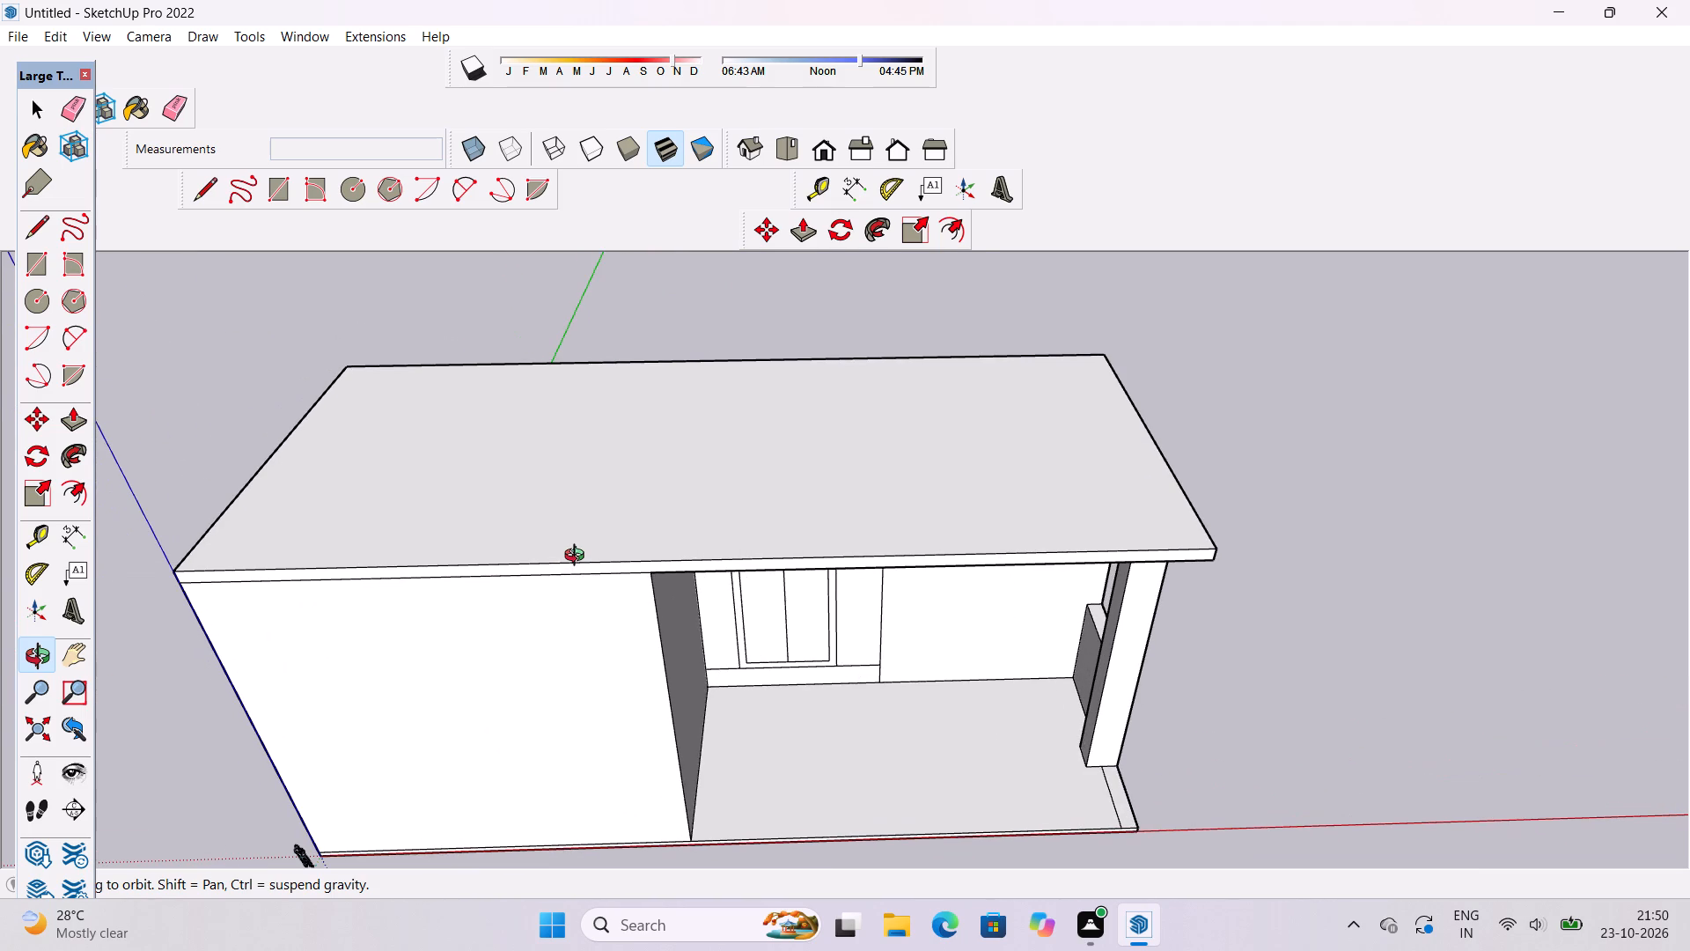
scroll(578, 557, "up", 5)
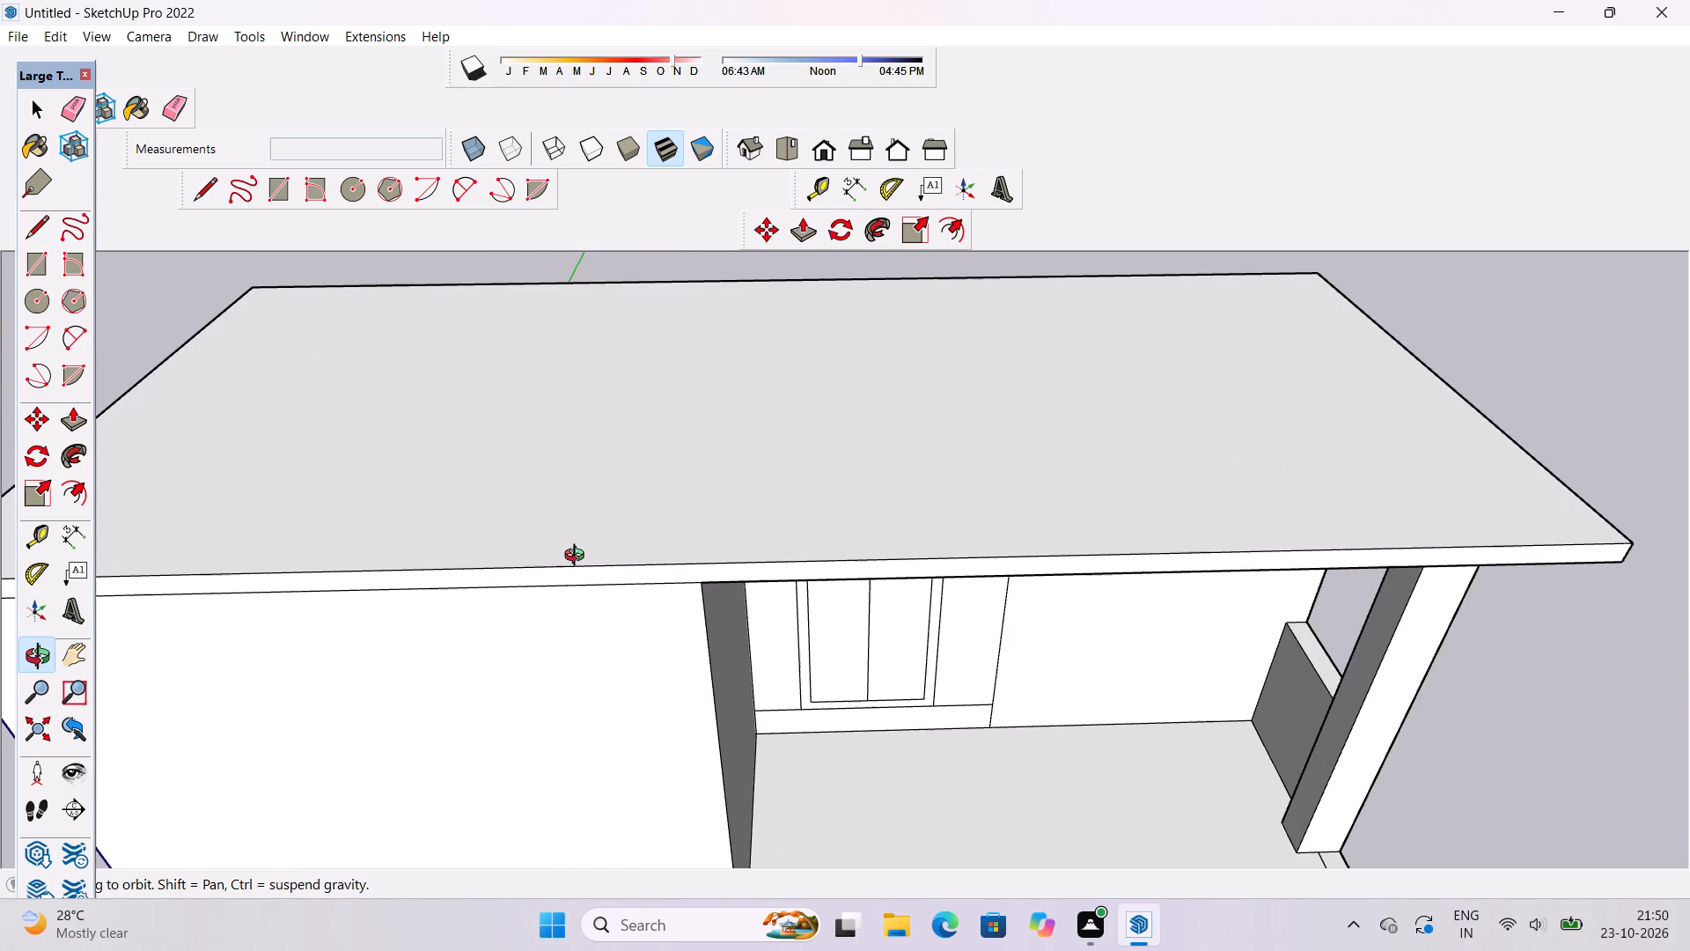
scroll(585, 542, "down", 3)
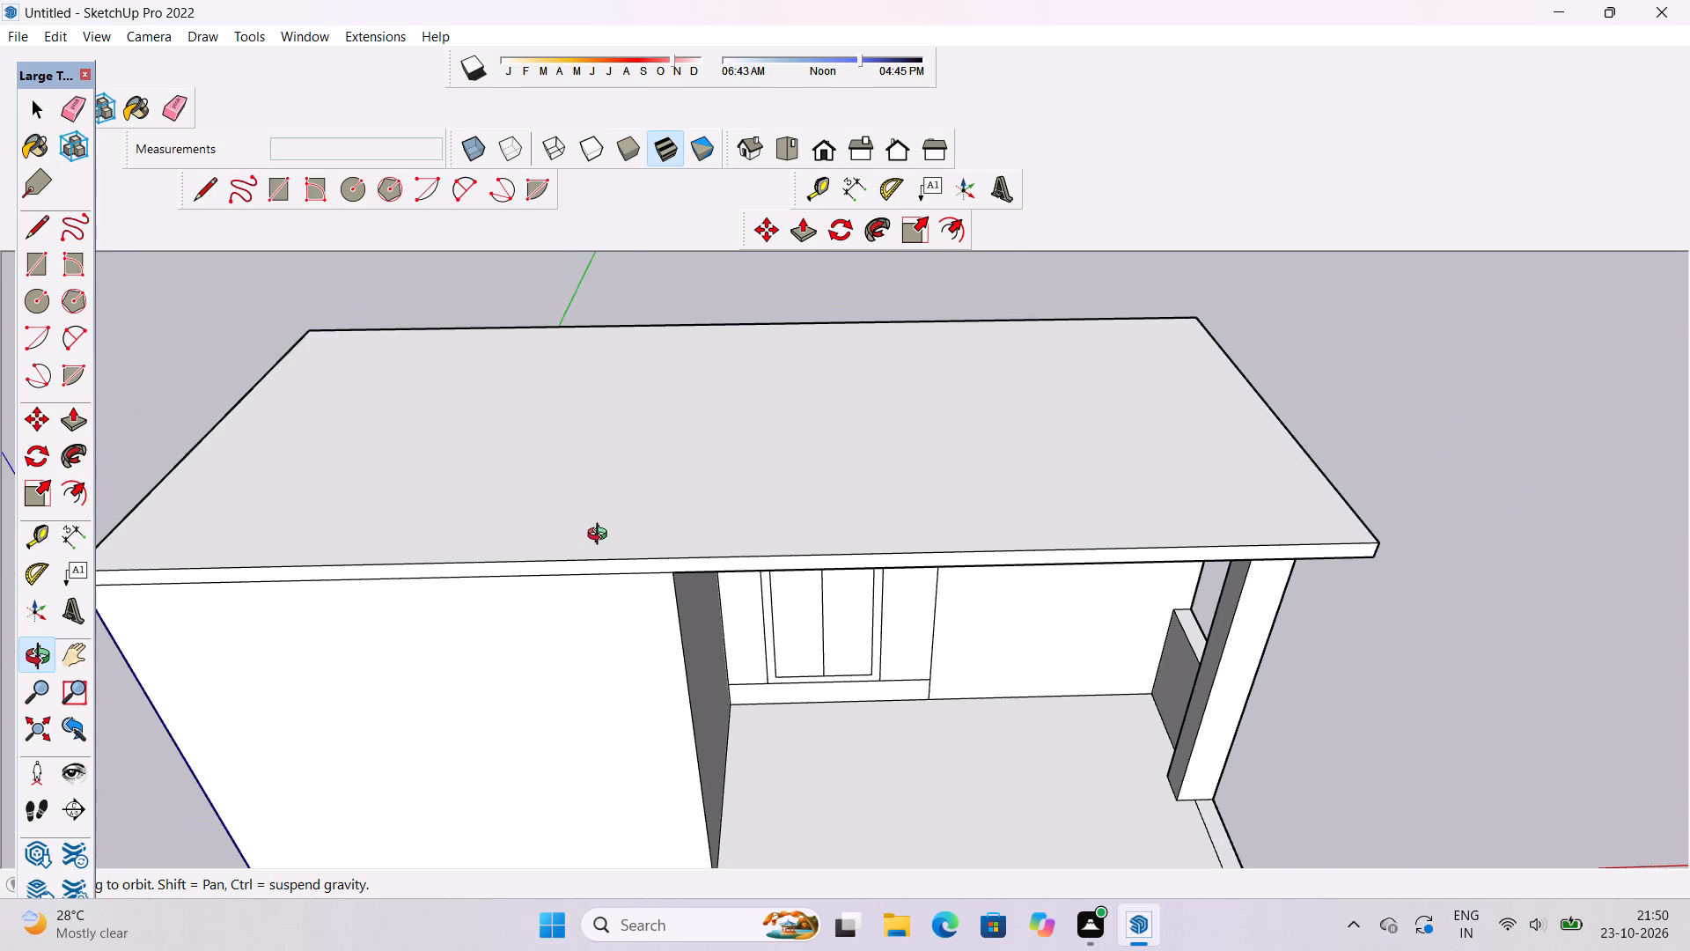
scroll(601, 536, "down", 5)
left_click(618, 519, "shift")
left_click_drag(655, 520, 642, 531, "shift")
left_click_drag(640, 532, 645, 544)
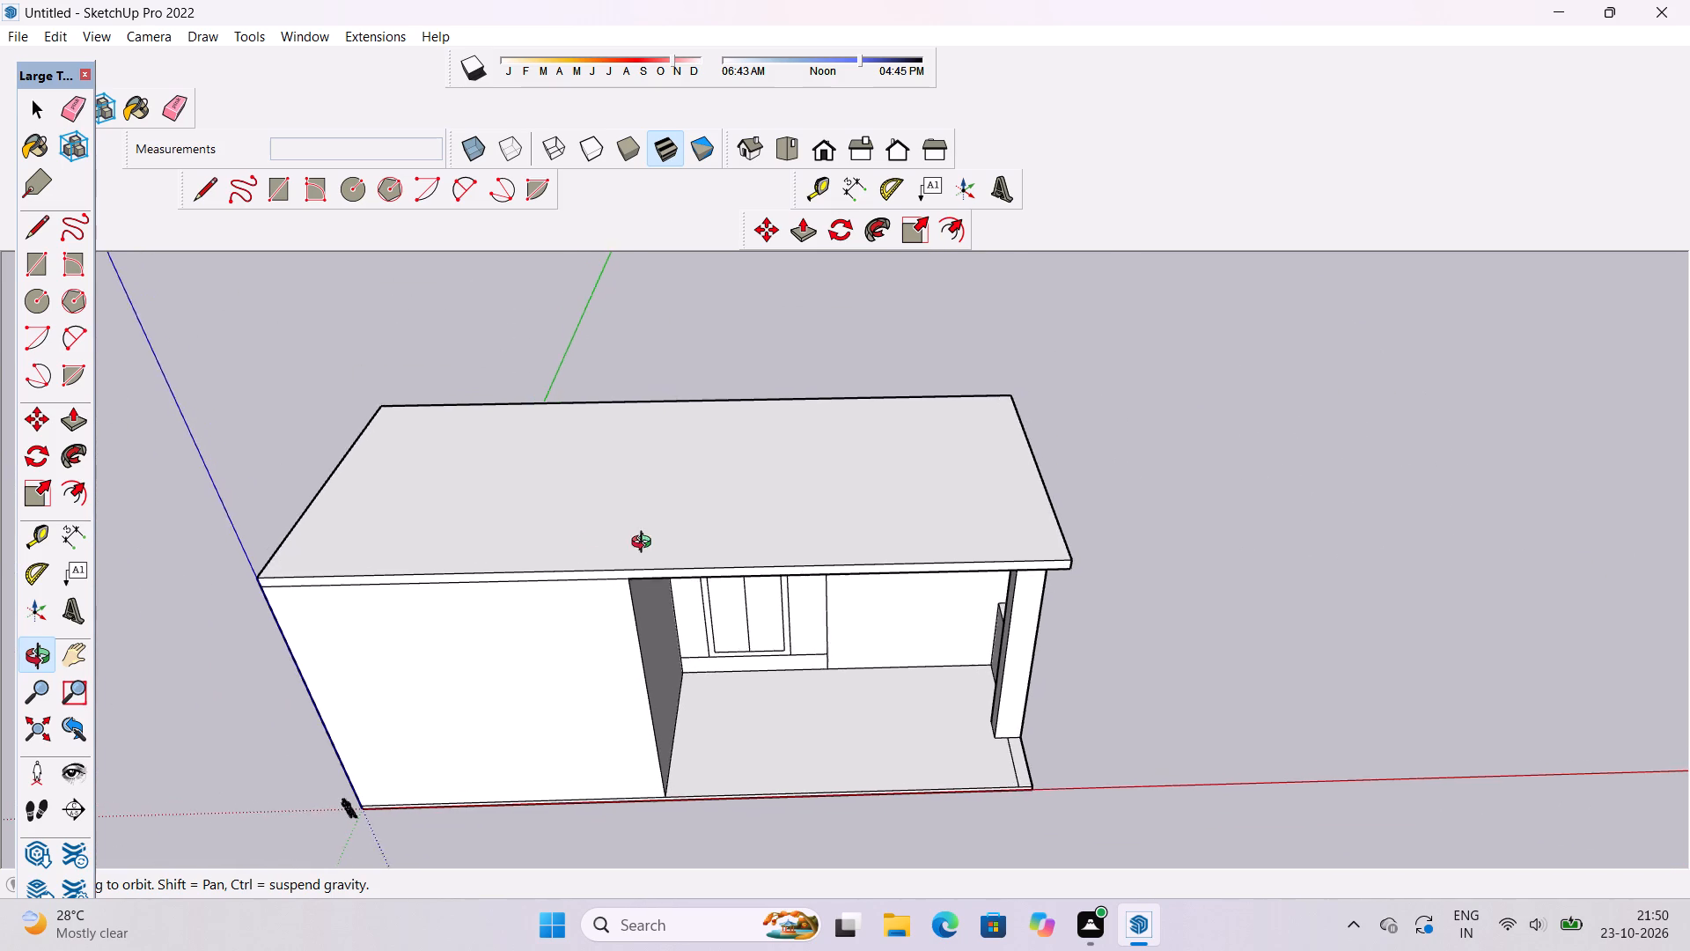
left_click_drag(645, 544, 652, 552)
left_click_drag(652, 553, 638, 565, "shift")
scroll(634, 565, "up", 2)
left_click(634, 565, "shift")
left_click_drag(620, 573, 618, 573)
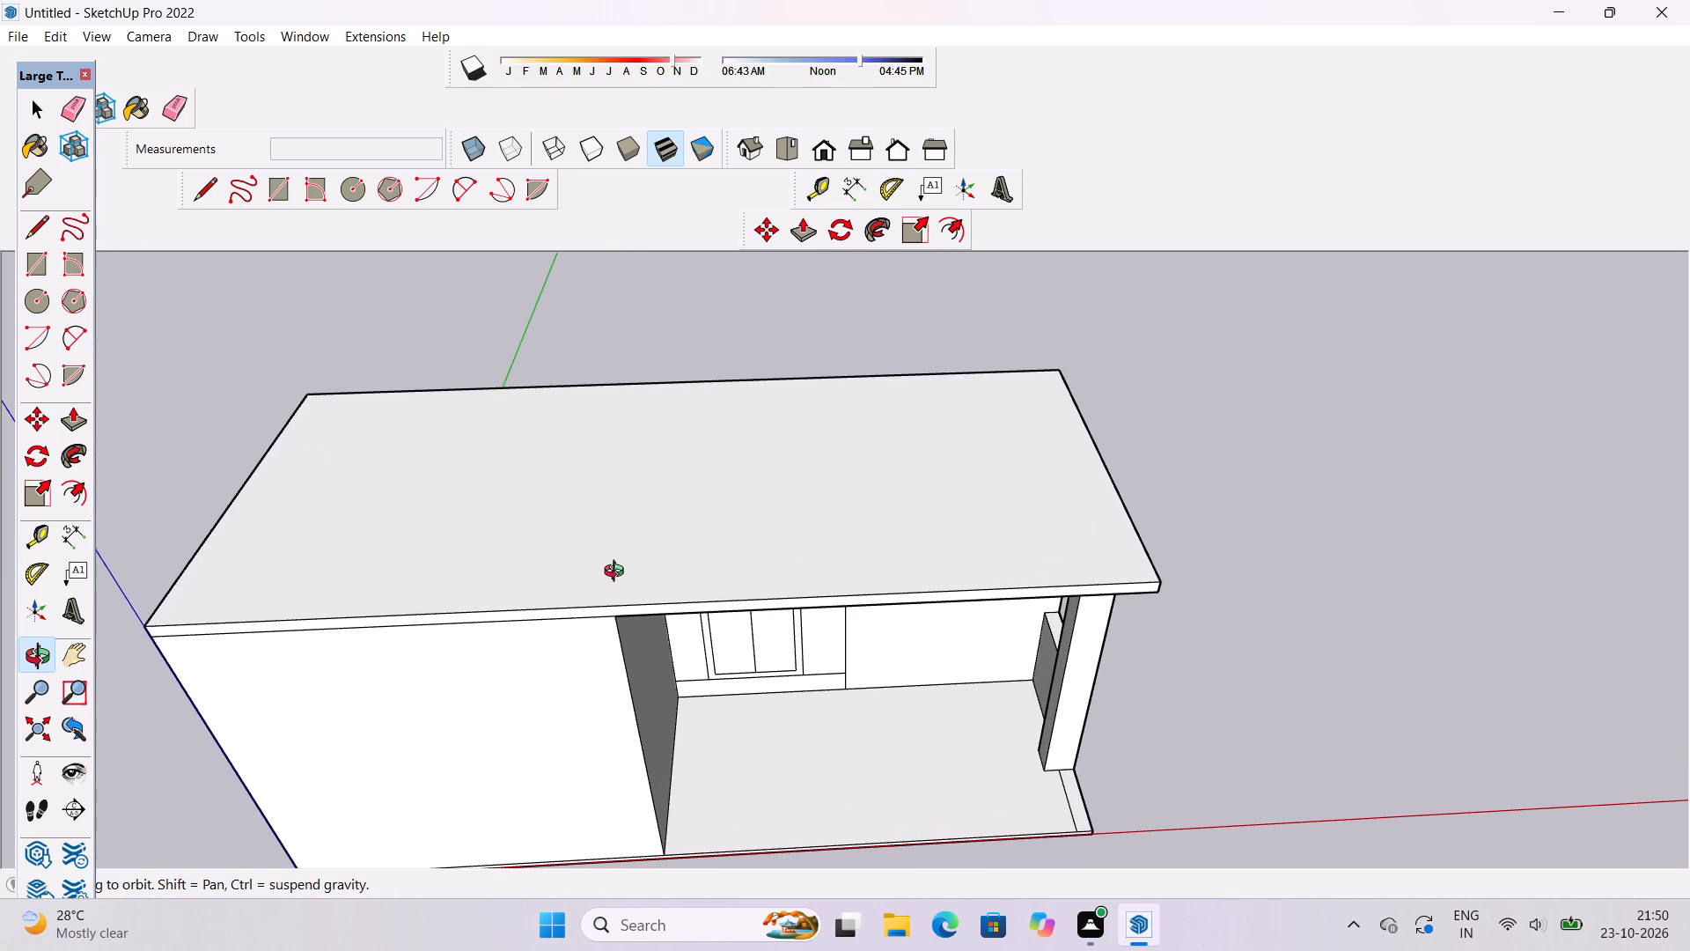
left_click_drag(618, 573, 607, 517)
left_click_drag(607, 517, 597, 521, "shift")
left_click_drag(590, 529, 582, 505)
Start a Push/Pull on the roof slab's top face, abandon it and undo the low wall's extrusion at the open end.
key("p")
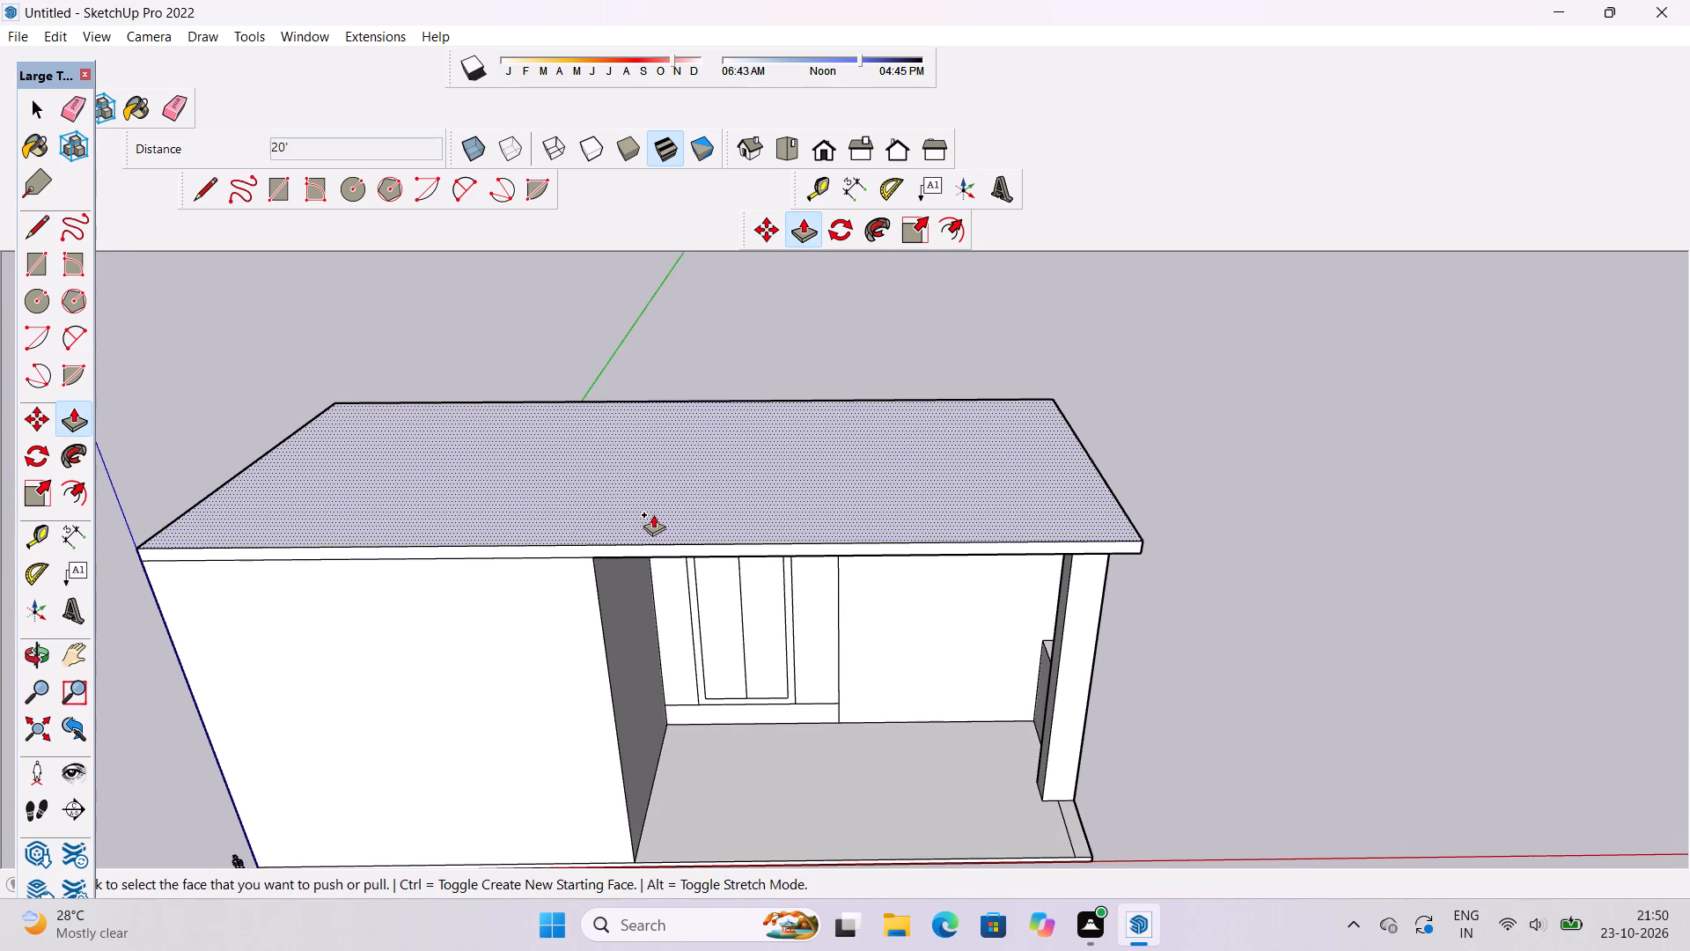
left_click(653, 514)
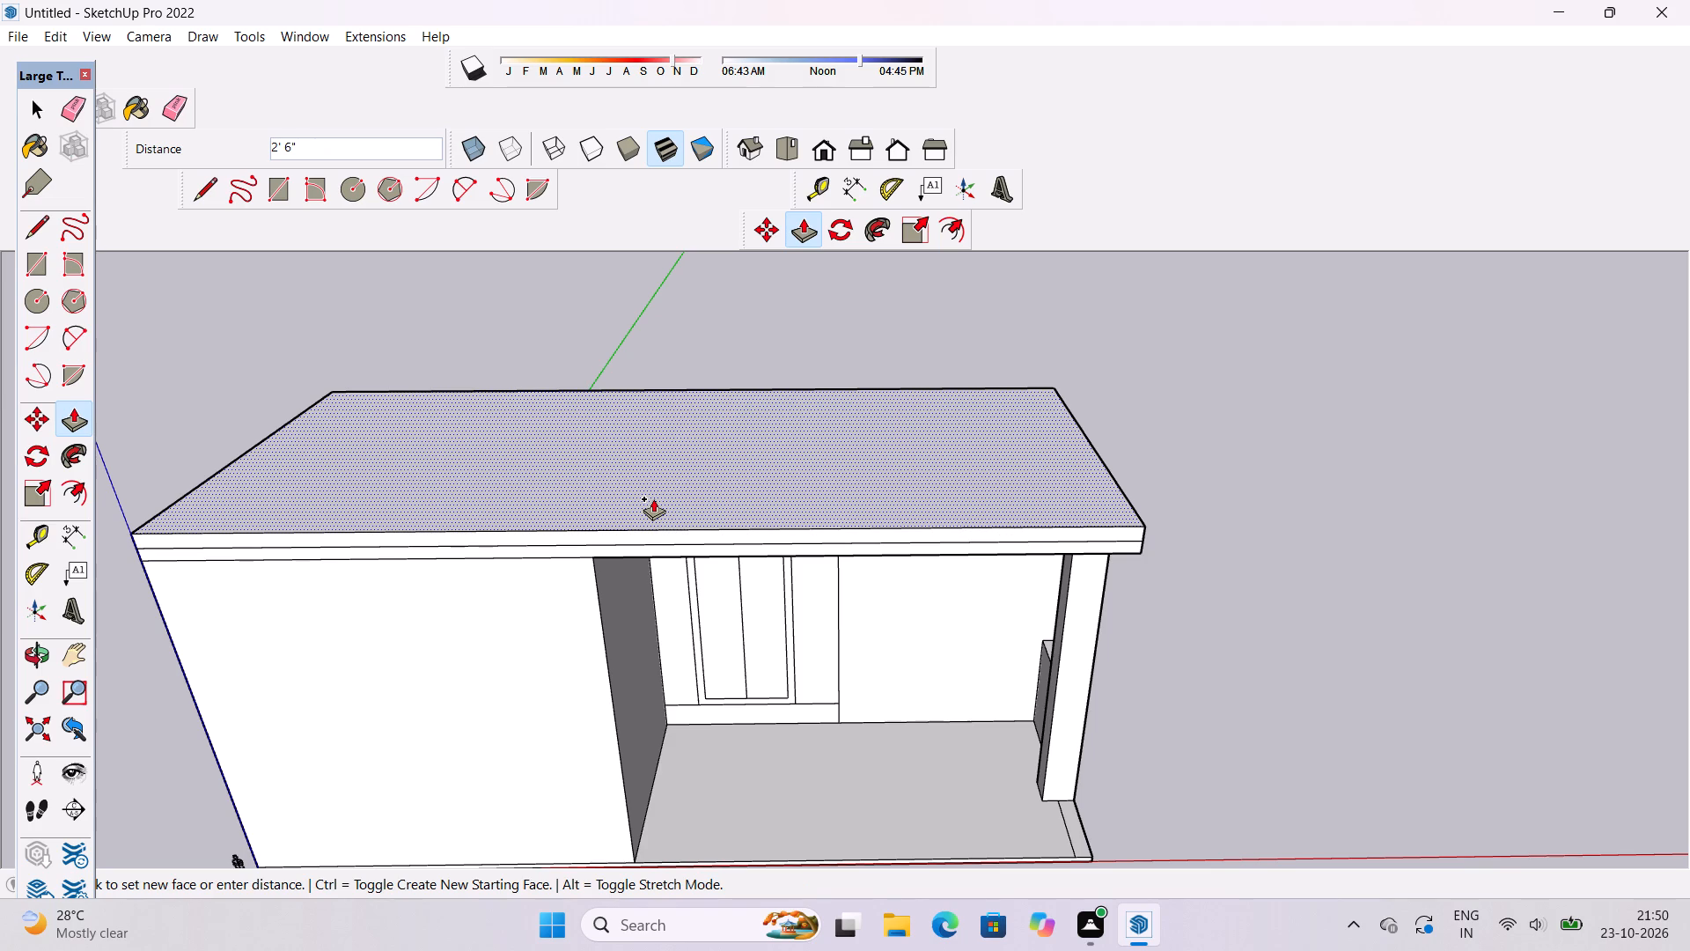
key("ctrl+z")
key("space")
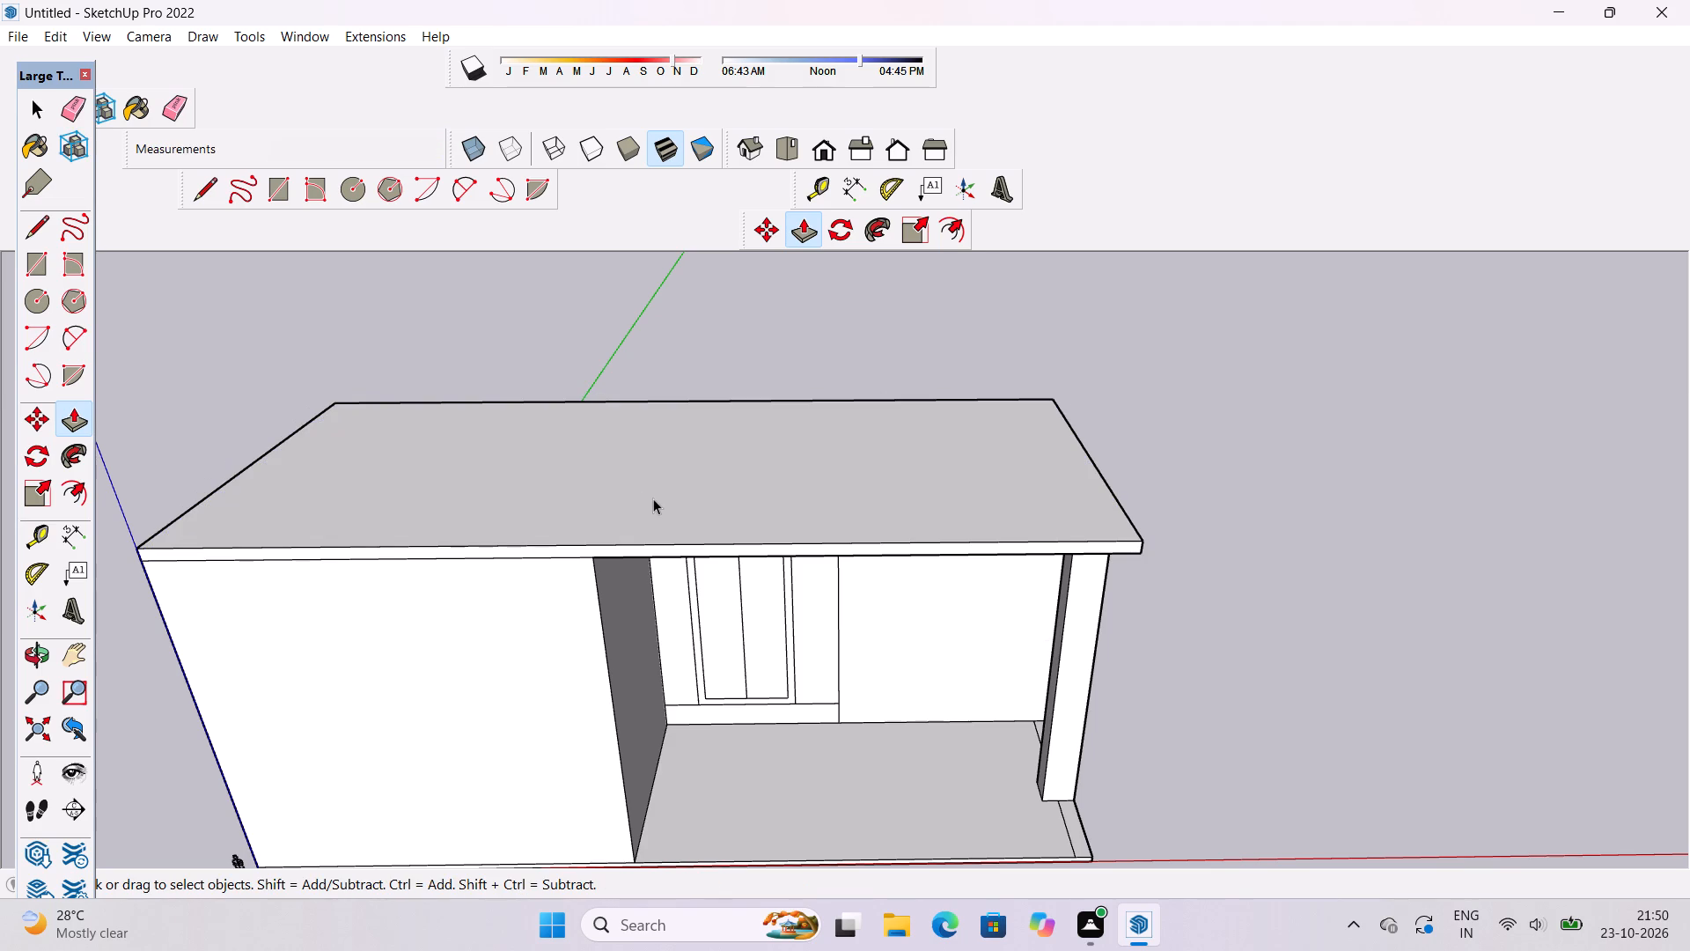
Push/Pull the roof slab's top face up by 3'.
left_click(653, 498)
key("p")
left_click(653, 498)
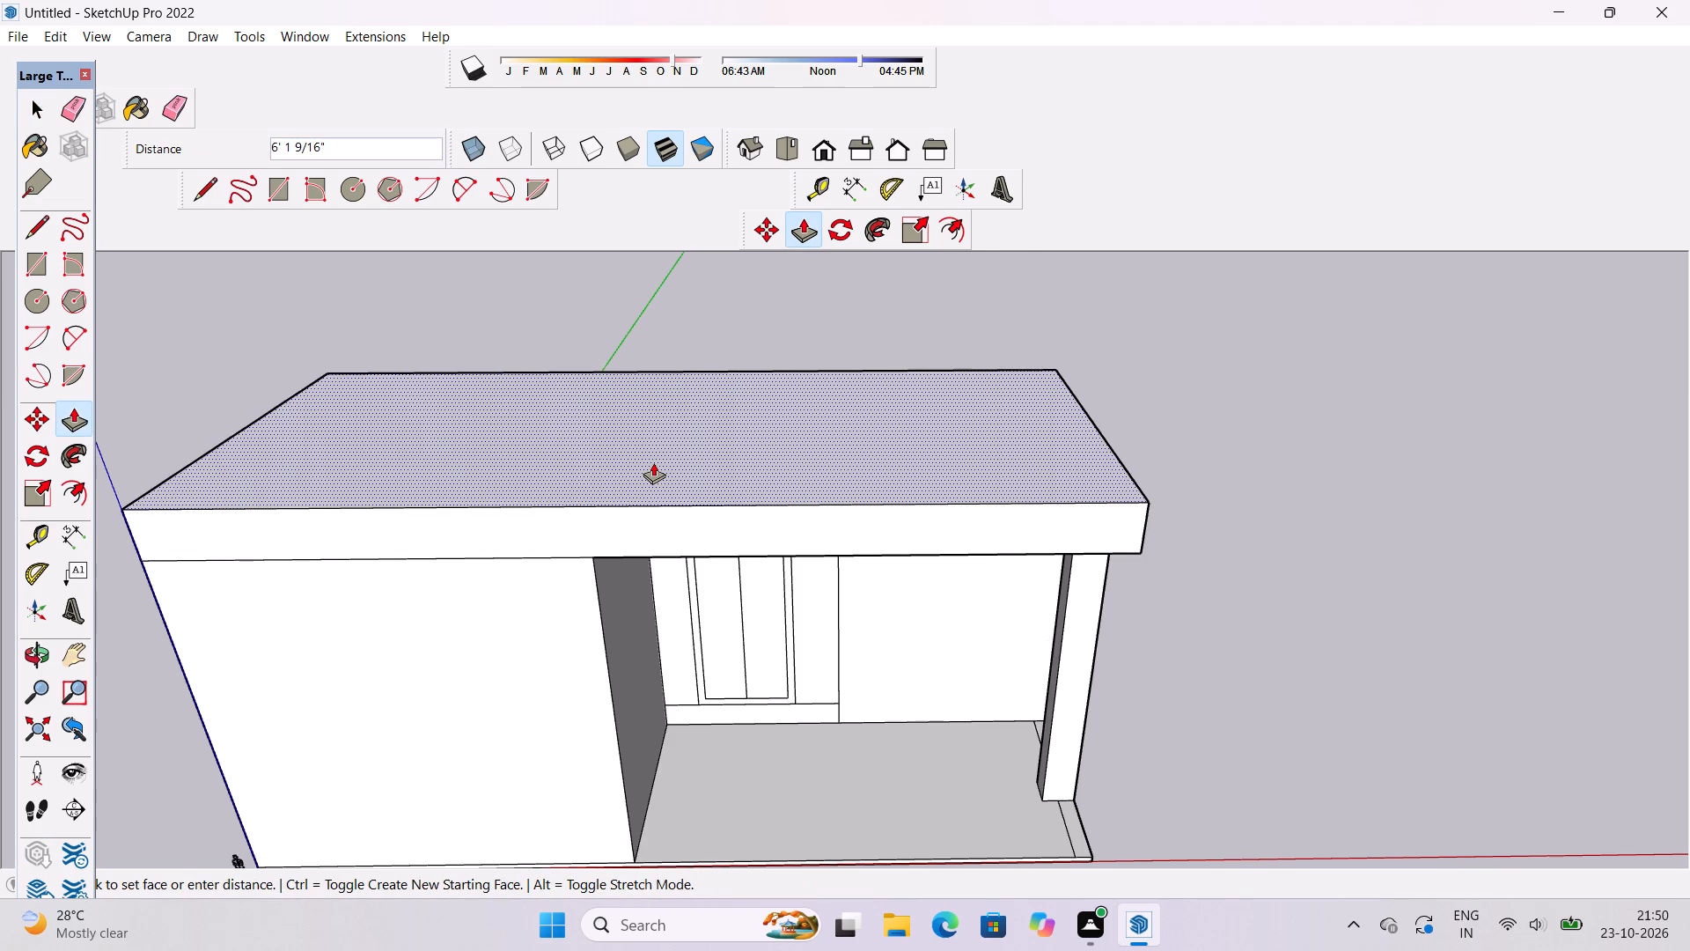
type("3'")
key("Return")
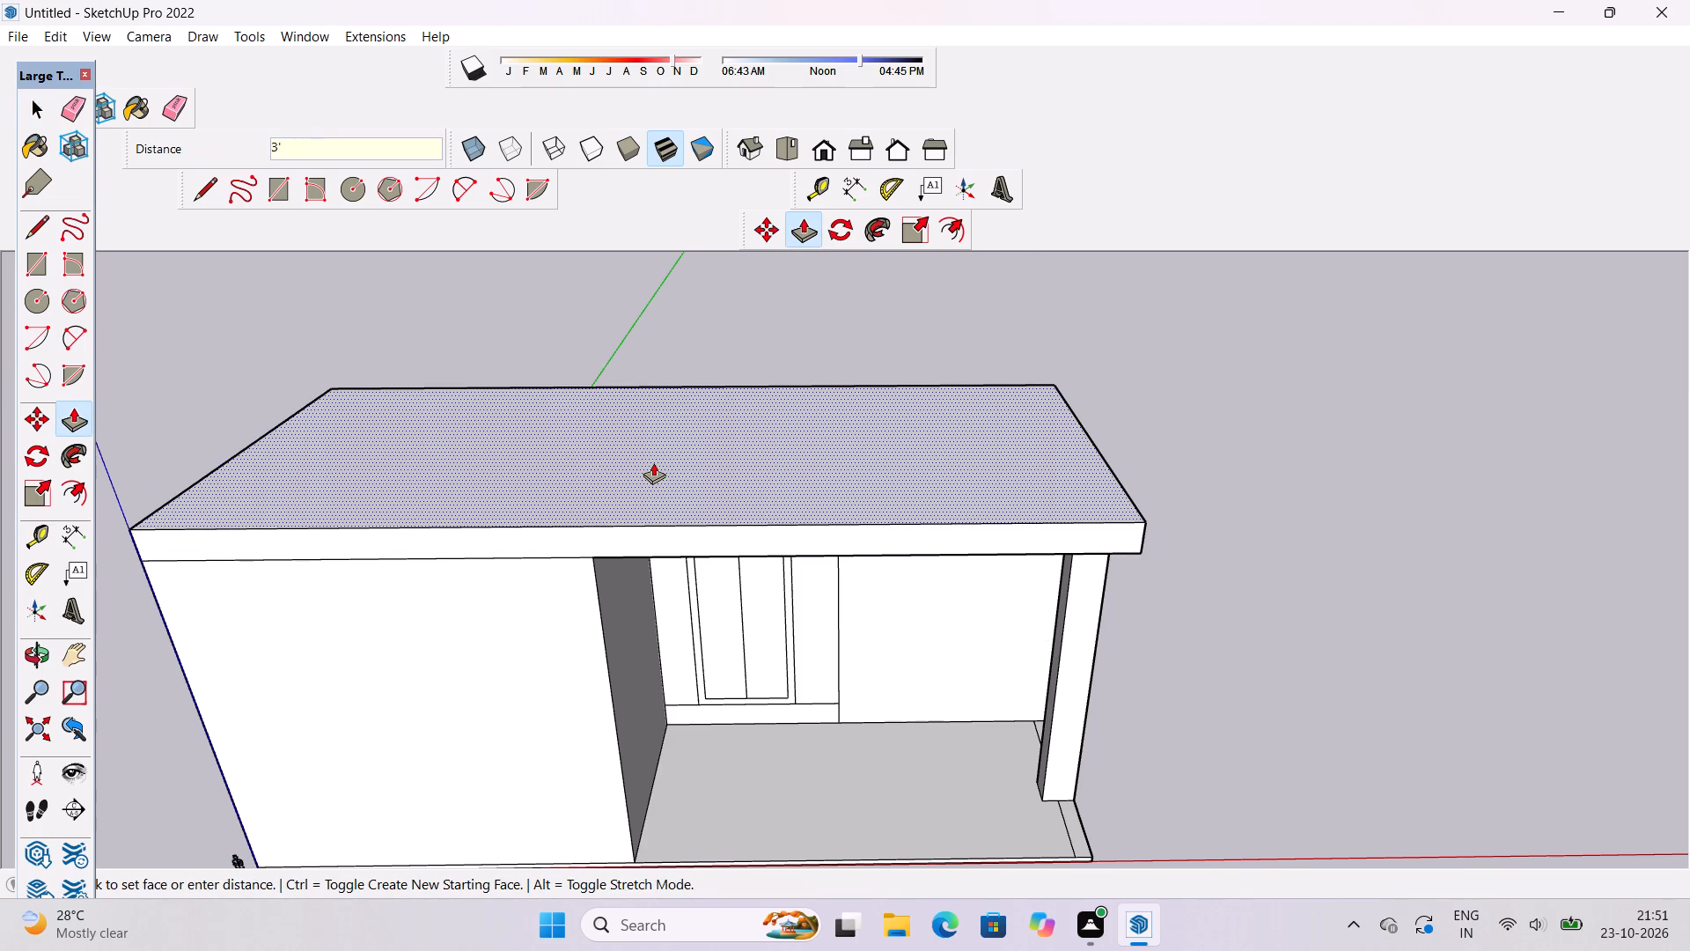
key("space")
left_click(1155, 611)
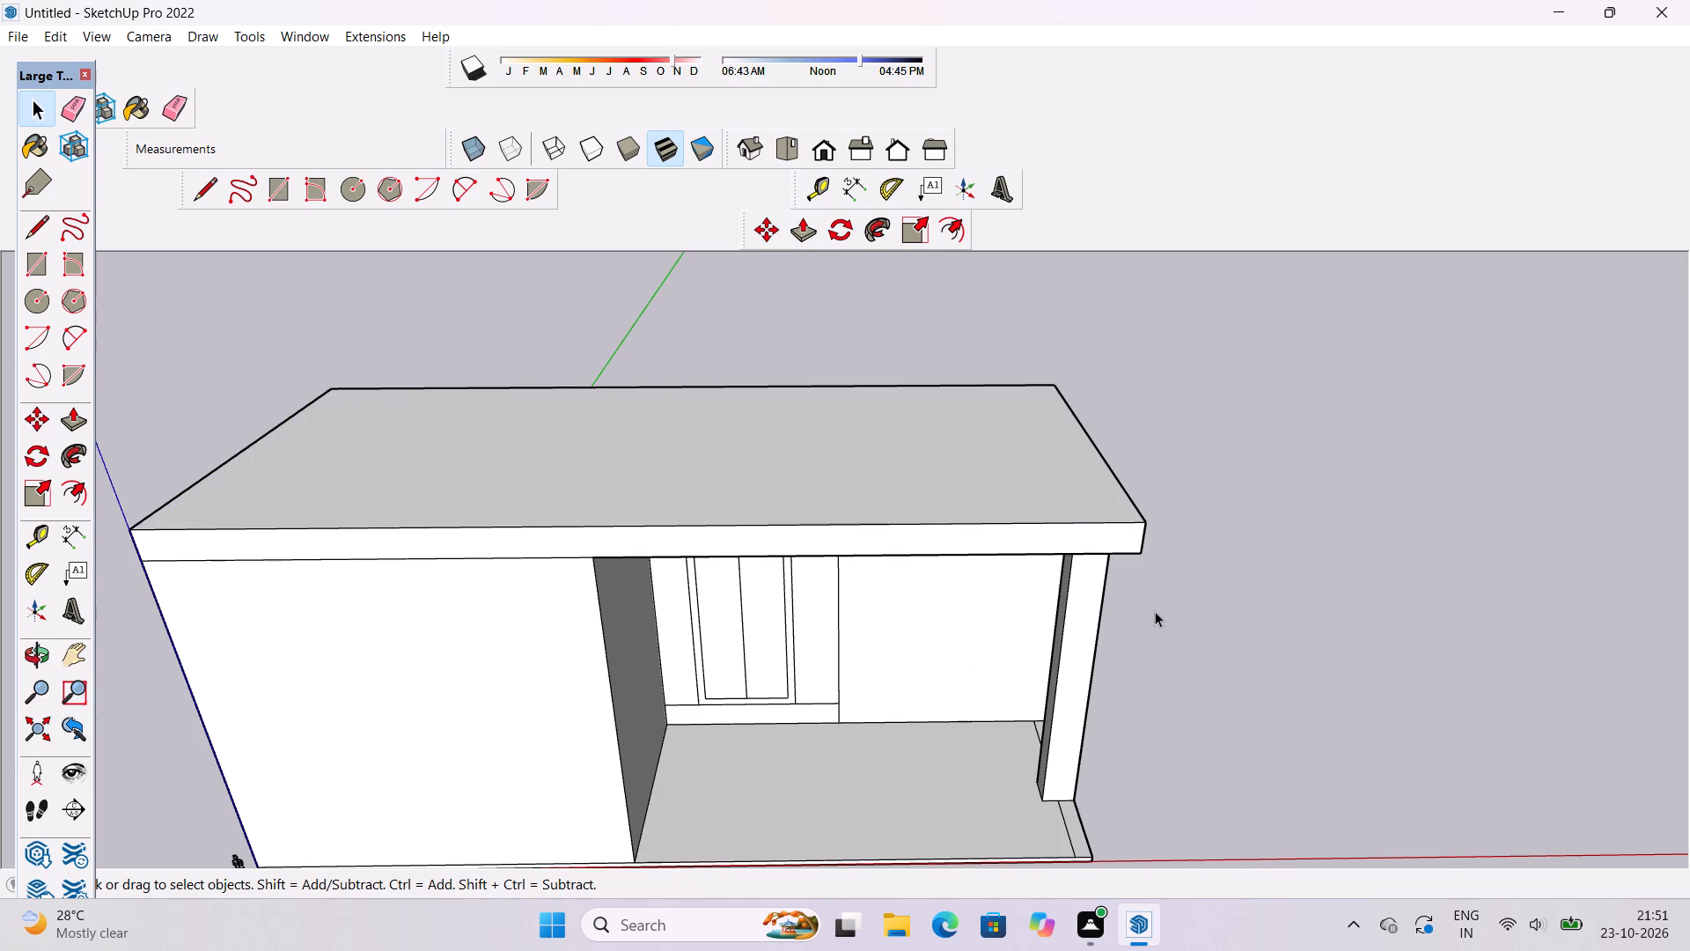
Draw a 5' vertical line on the roof slab's long edge face, up from the enclosed block's top corner beside the opening.
key("o")
scroll(796, 592, "down", 2)
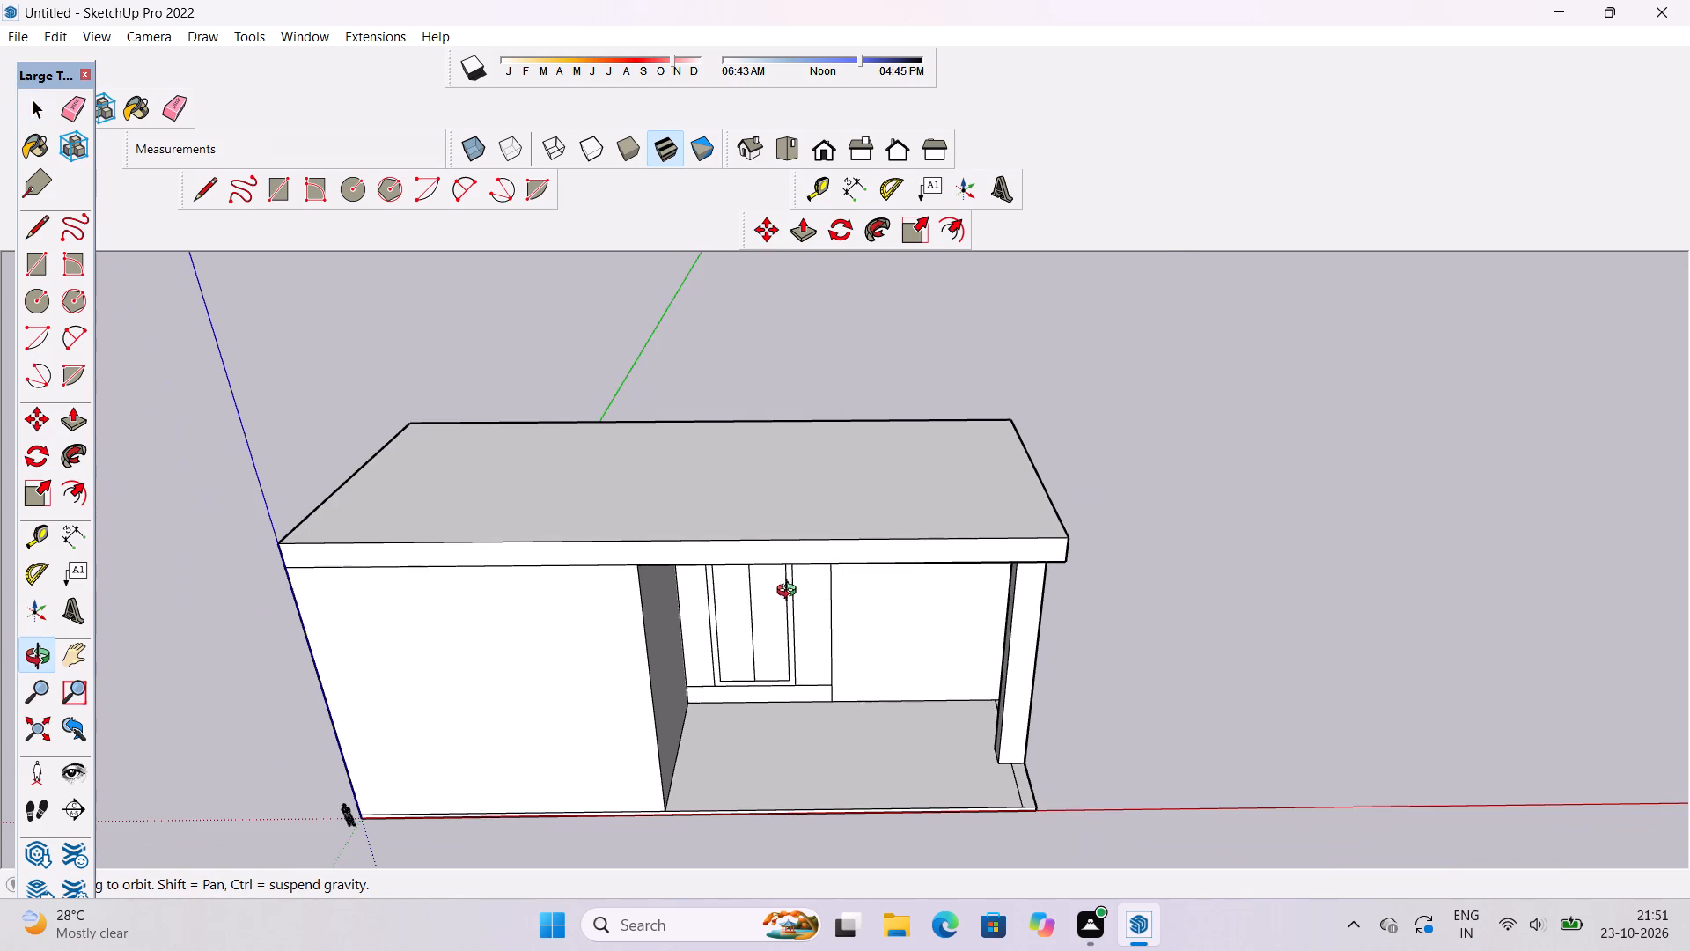
left_click_drag(742, 605, 753, 607, "shift")
left_click_drag(753, 607, 765, 688)
scroll(696, 660, "up", 2)
double_click(687, 617, "shift")
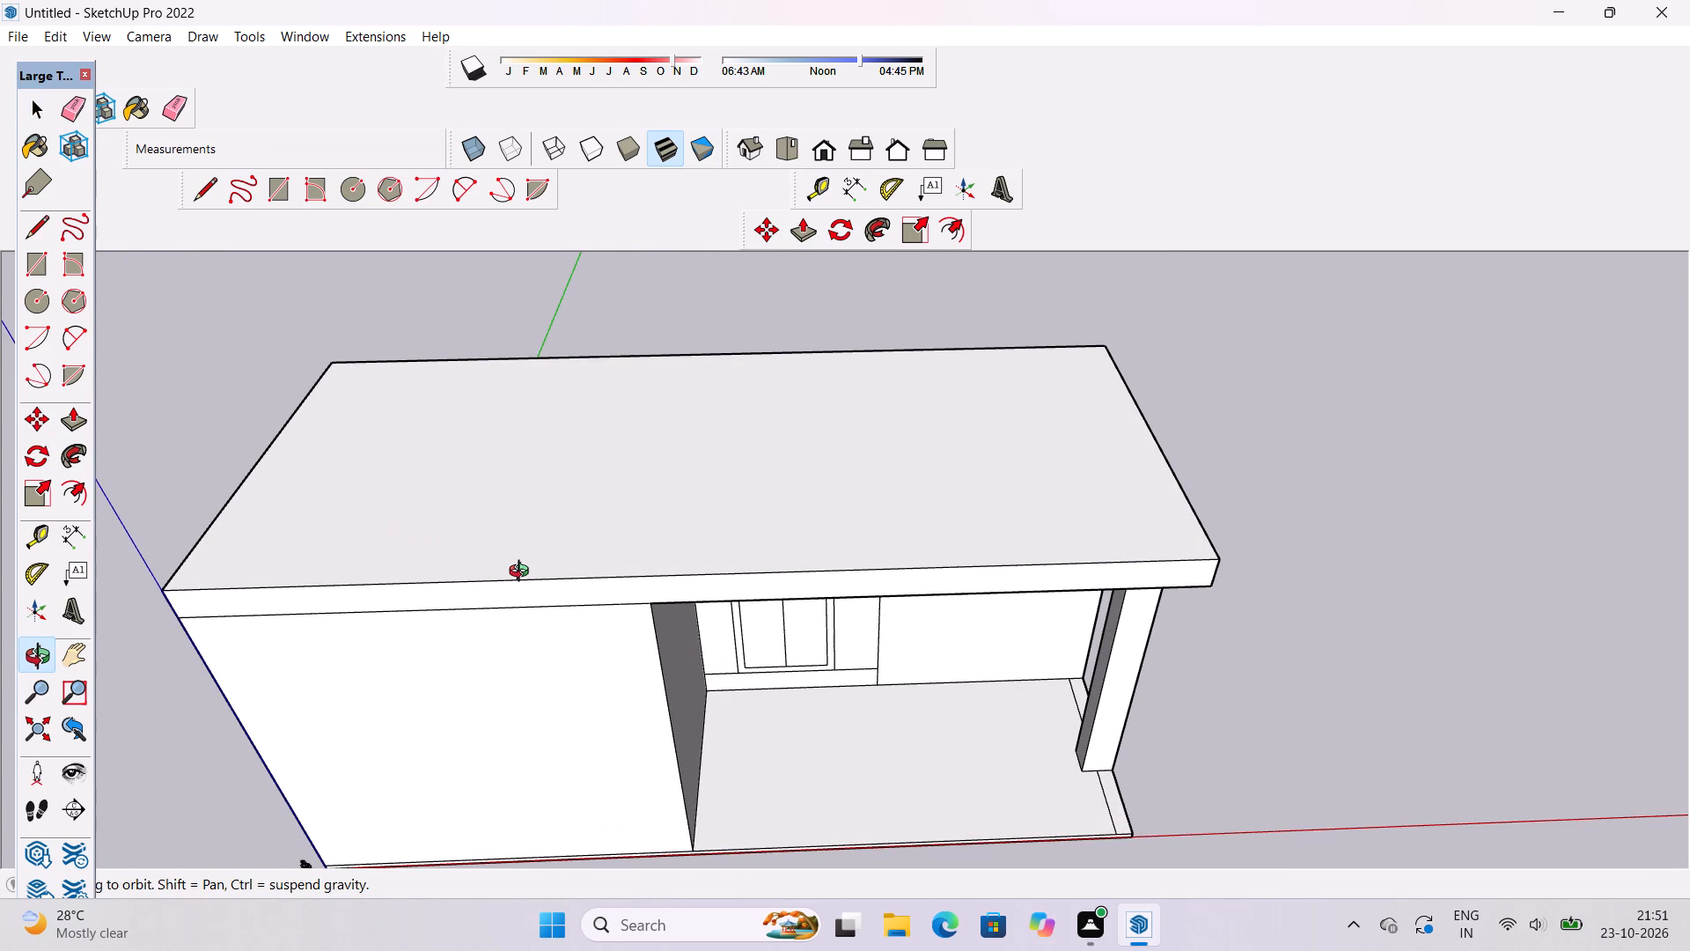
key("l")
scroll(633, 620, "up", 8)
scroll(638, 609, "down", 4)
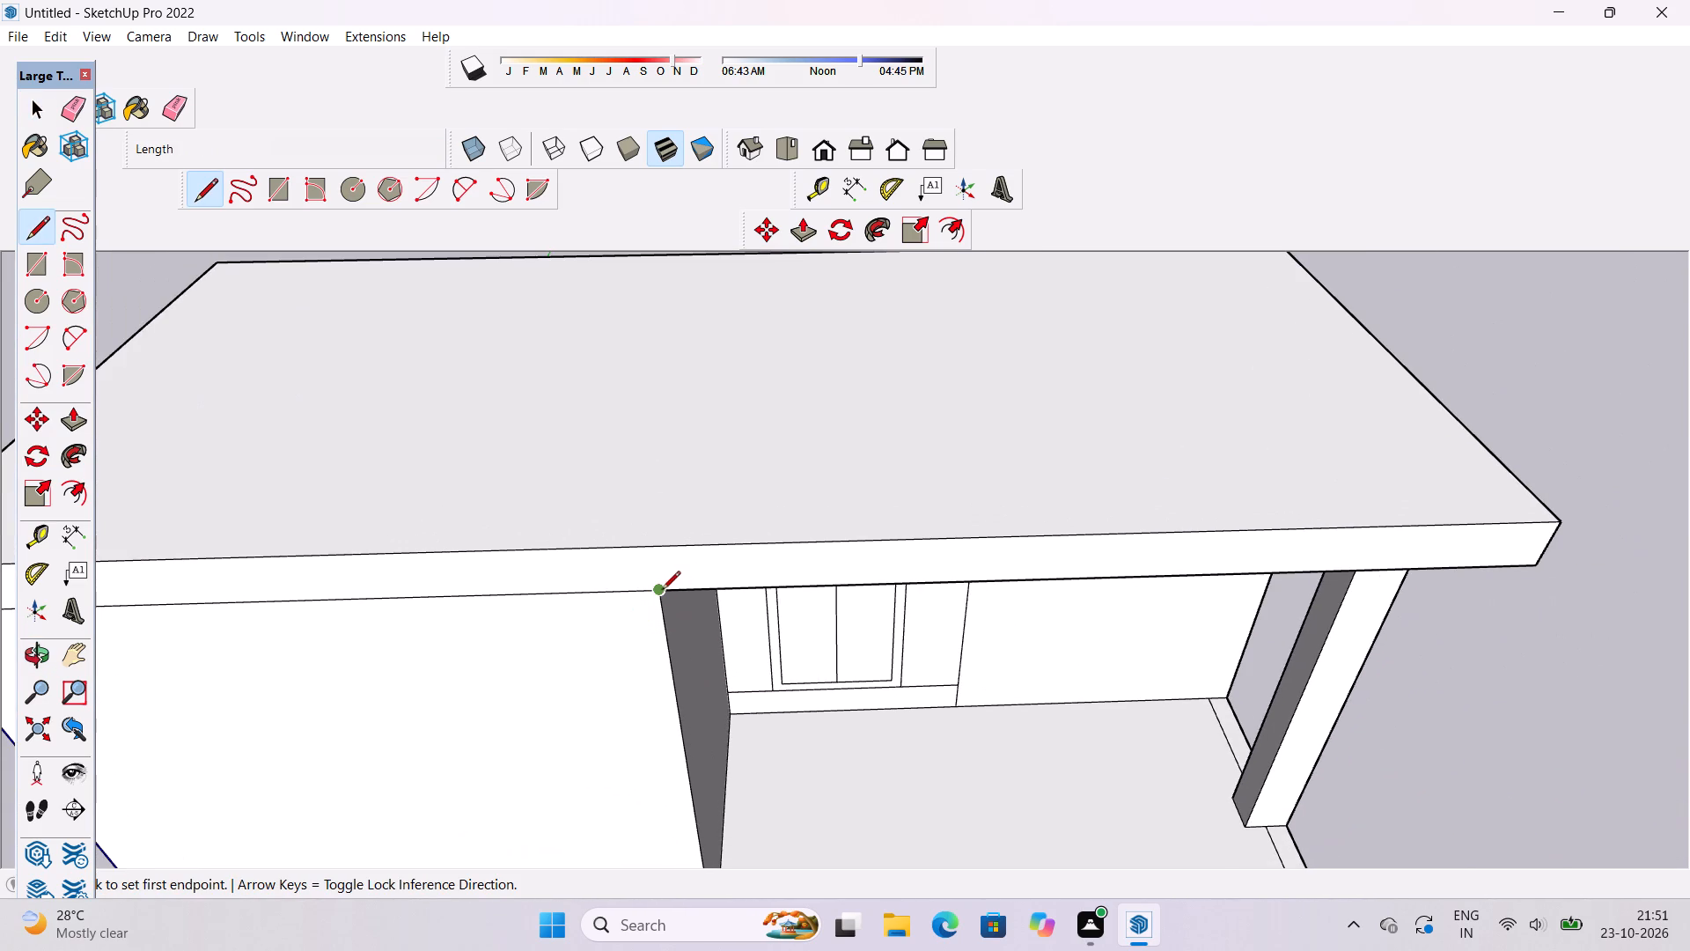
left_click(661, 591)
left_click(653, 543)
Draw a 64' line across the roof's top face, from the vertical line's upper end to the opposite long edge.
scroll(611, 648, "down", 9)
scroll(626, 619, "up", 4)
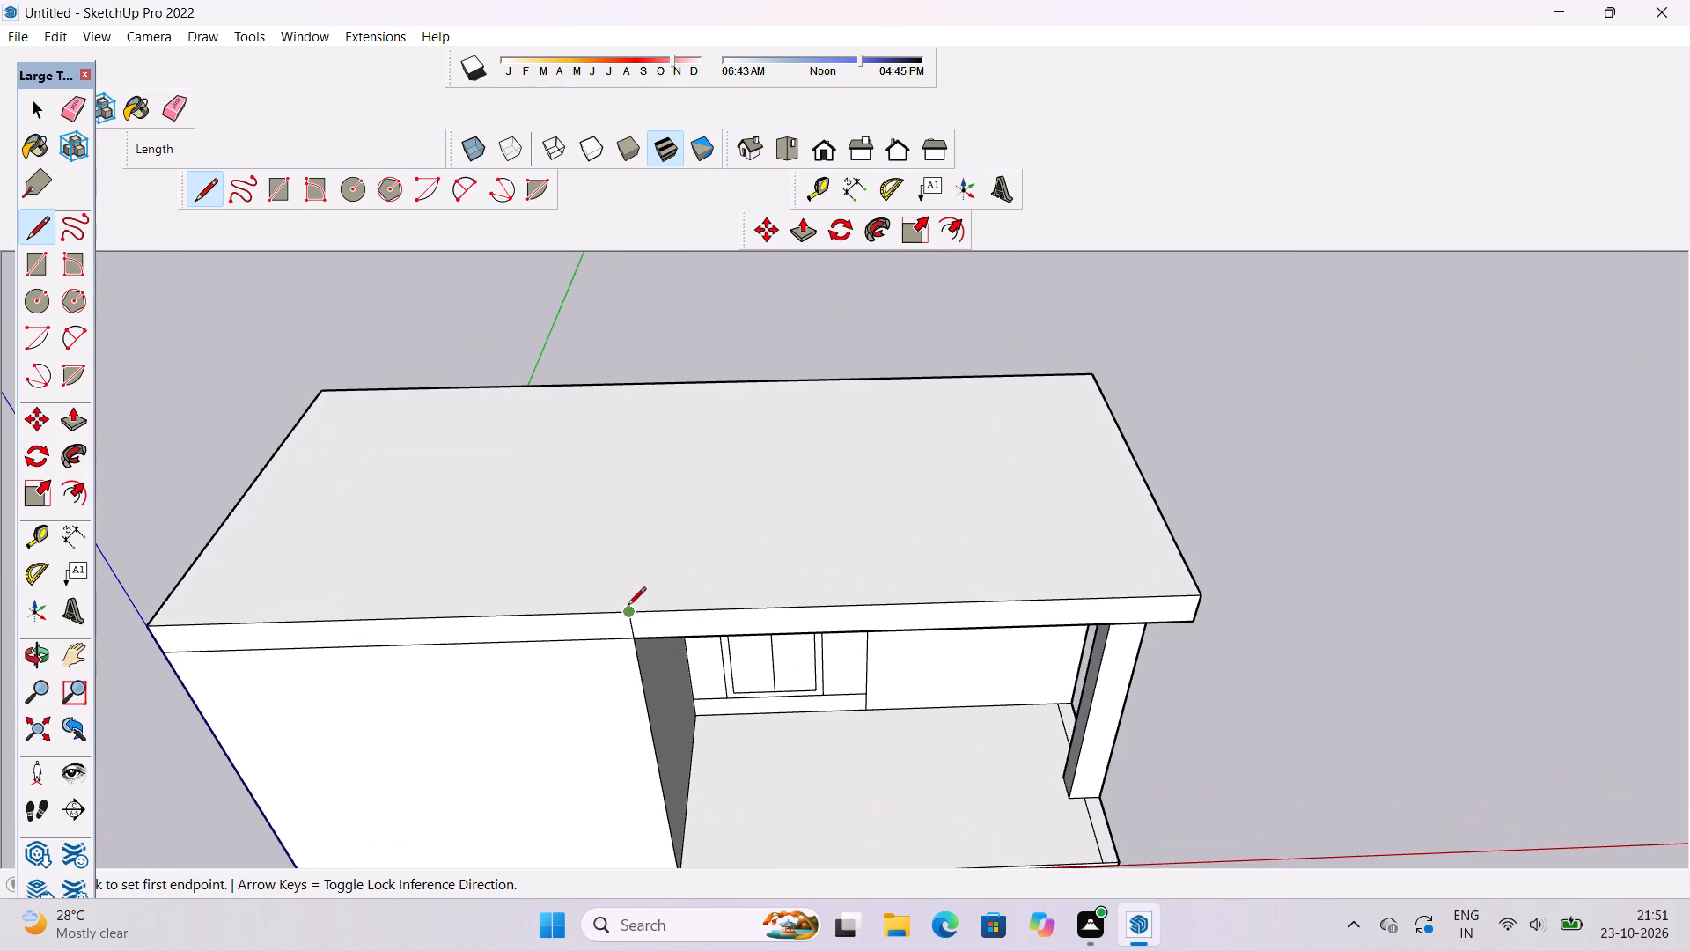
left_click(630, 613)
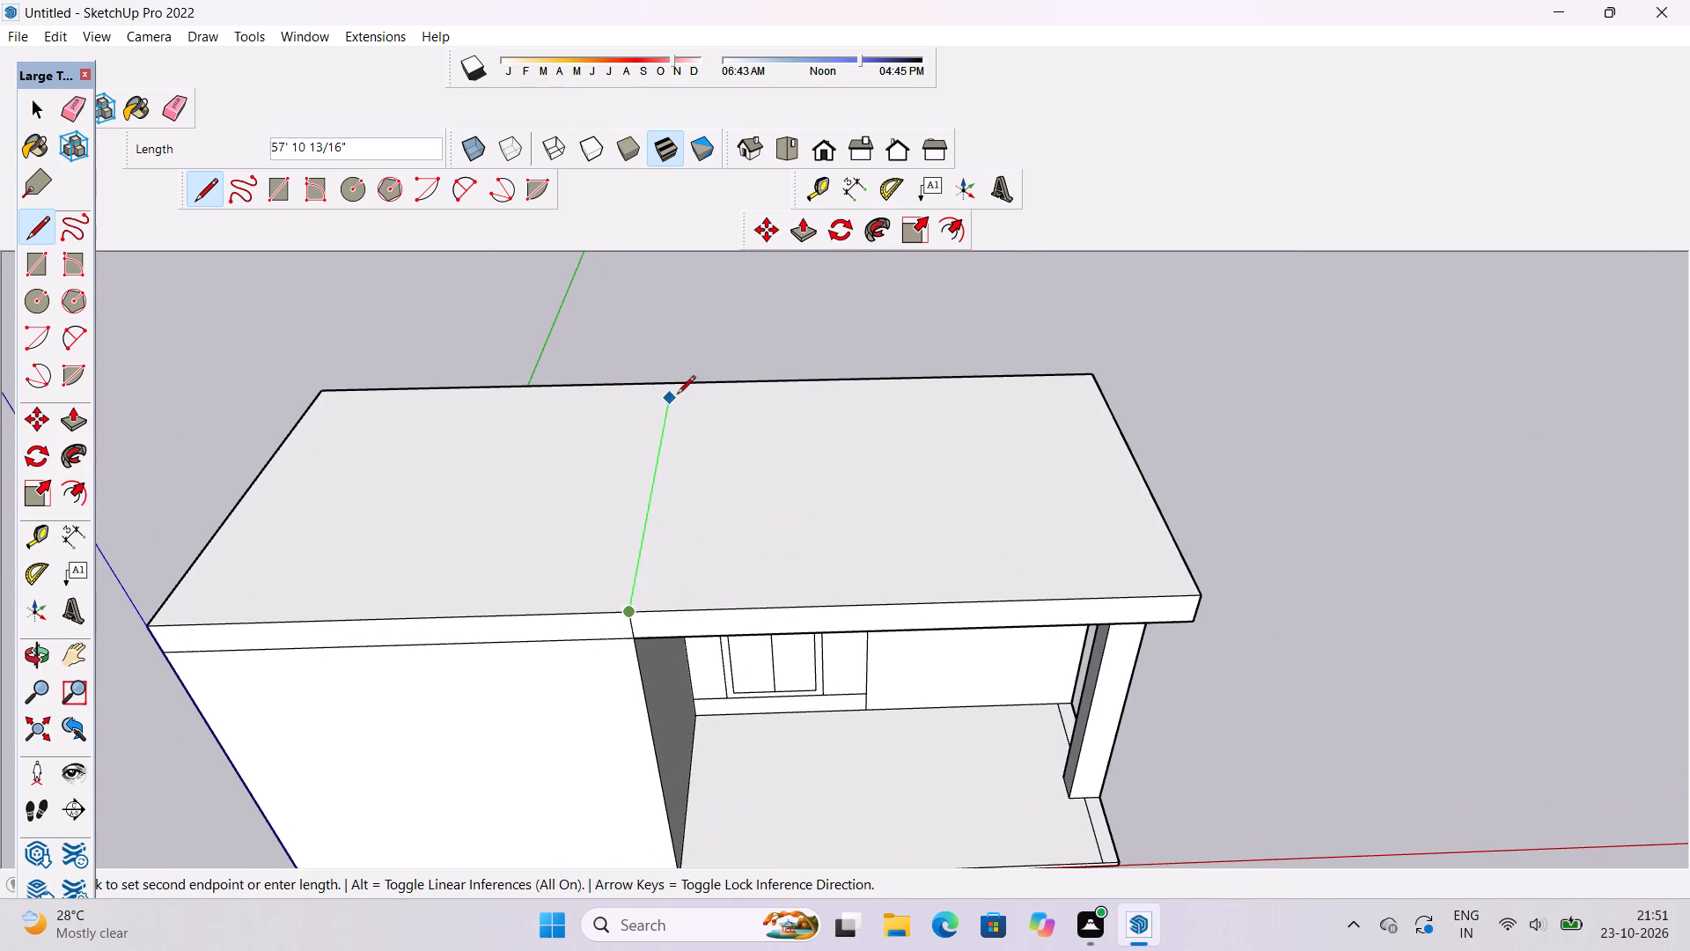
left_click(683, 385)
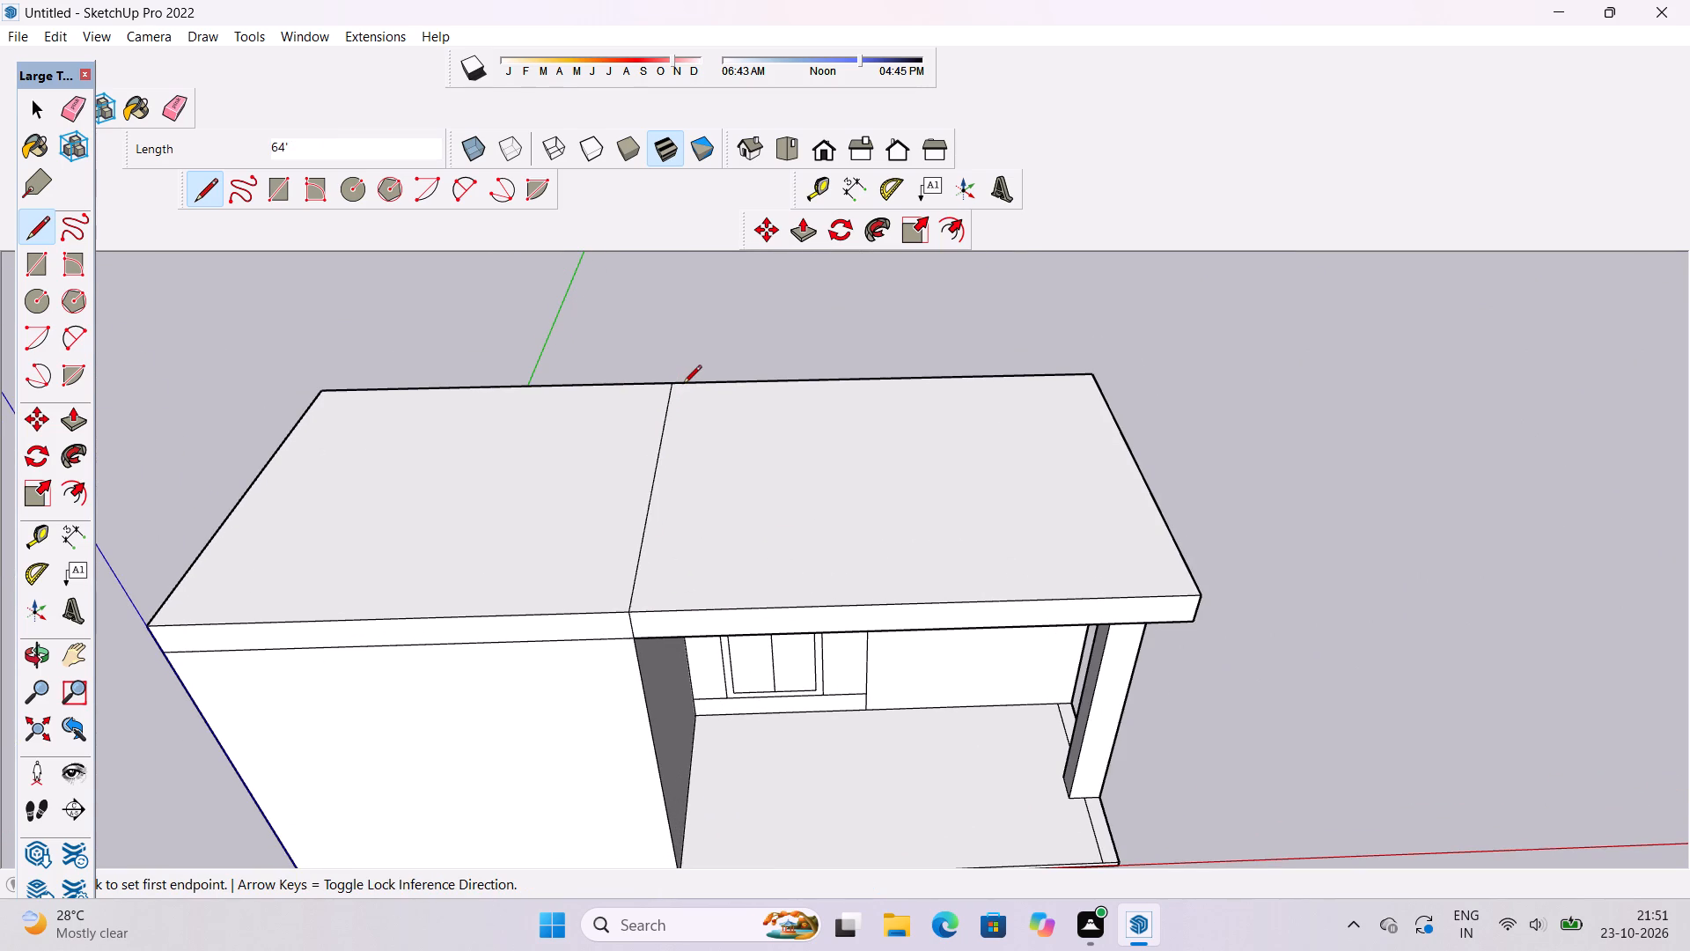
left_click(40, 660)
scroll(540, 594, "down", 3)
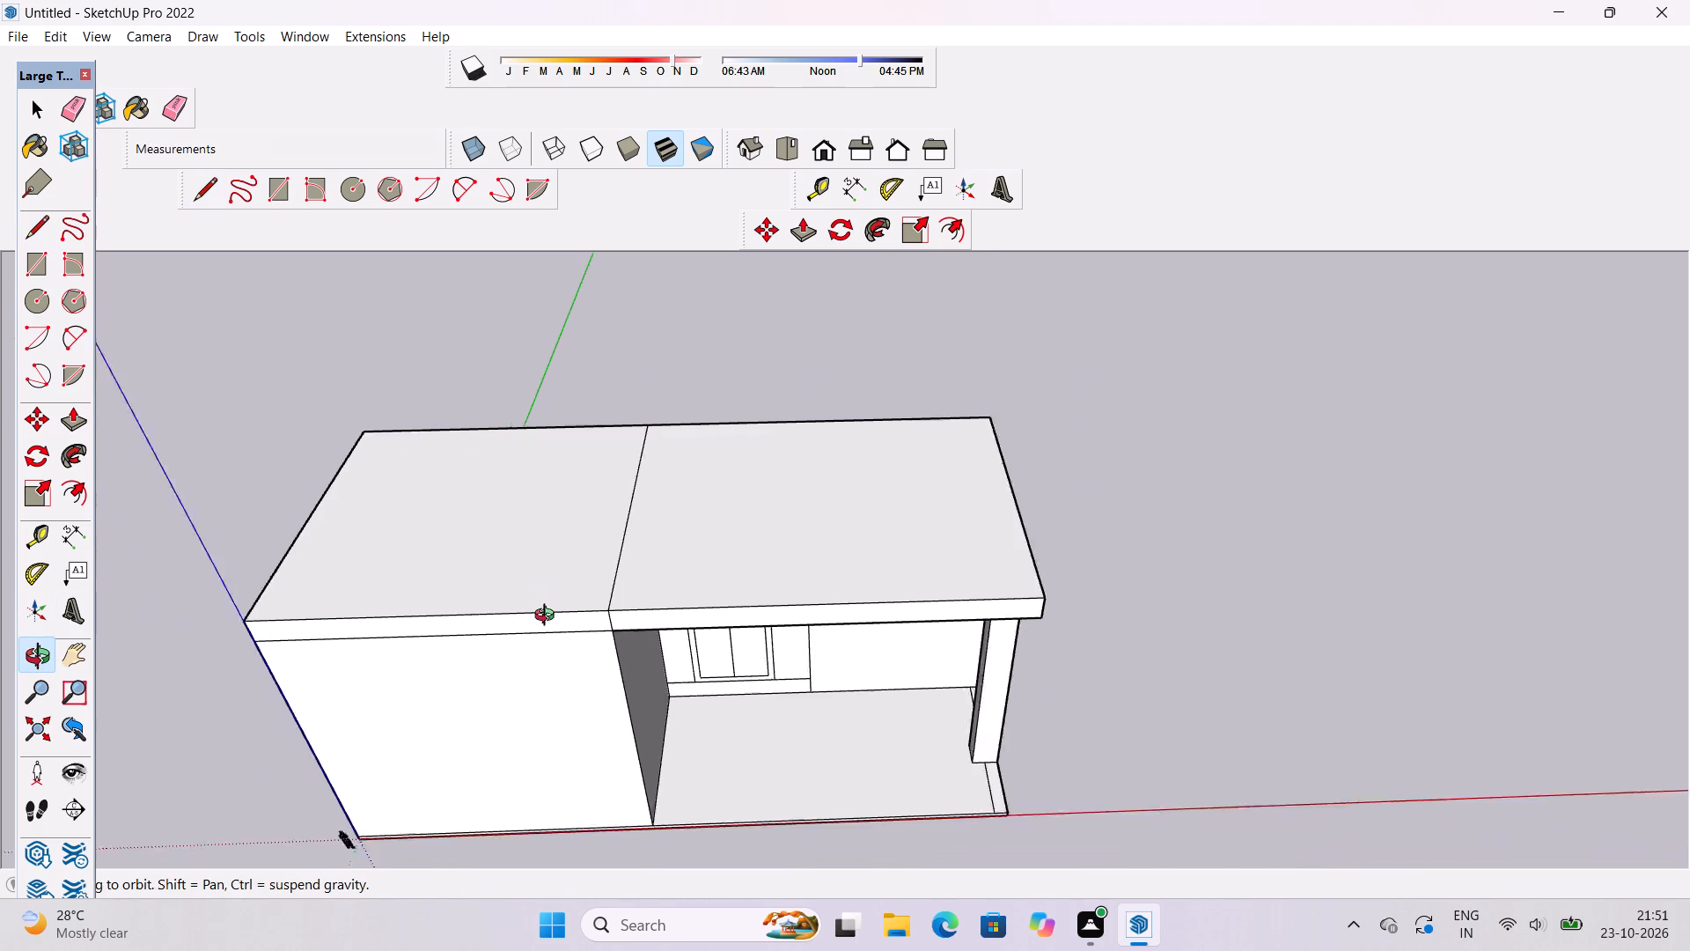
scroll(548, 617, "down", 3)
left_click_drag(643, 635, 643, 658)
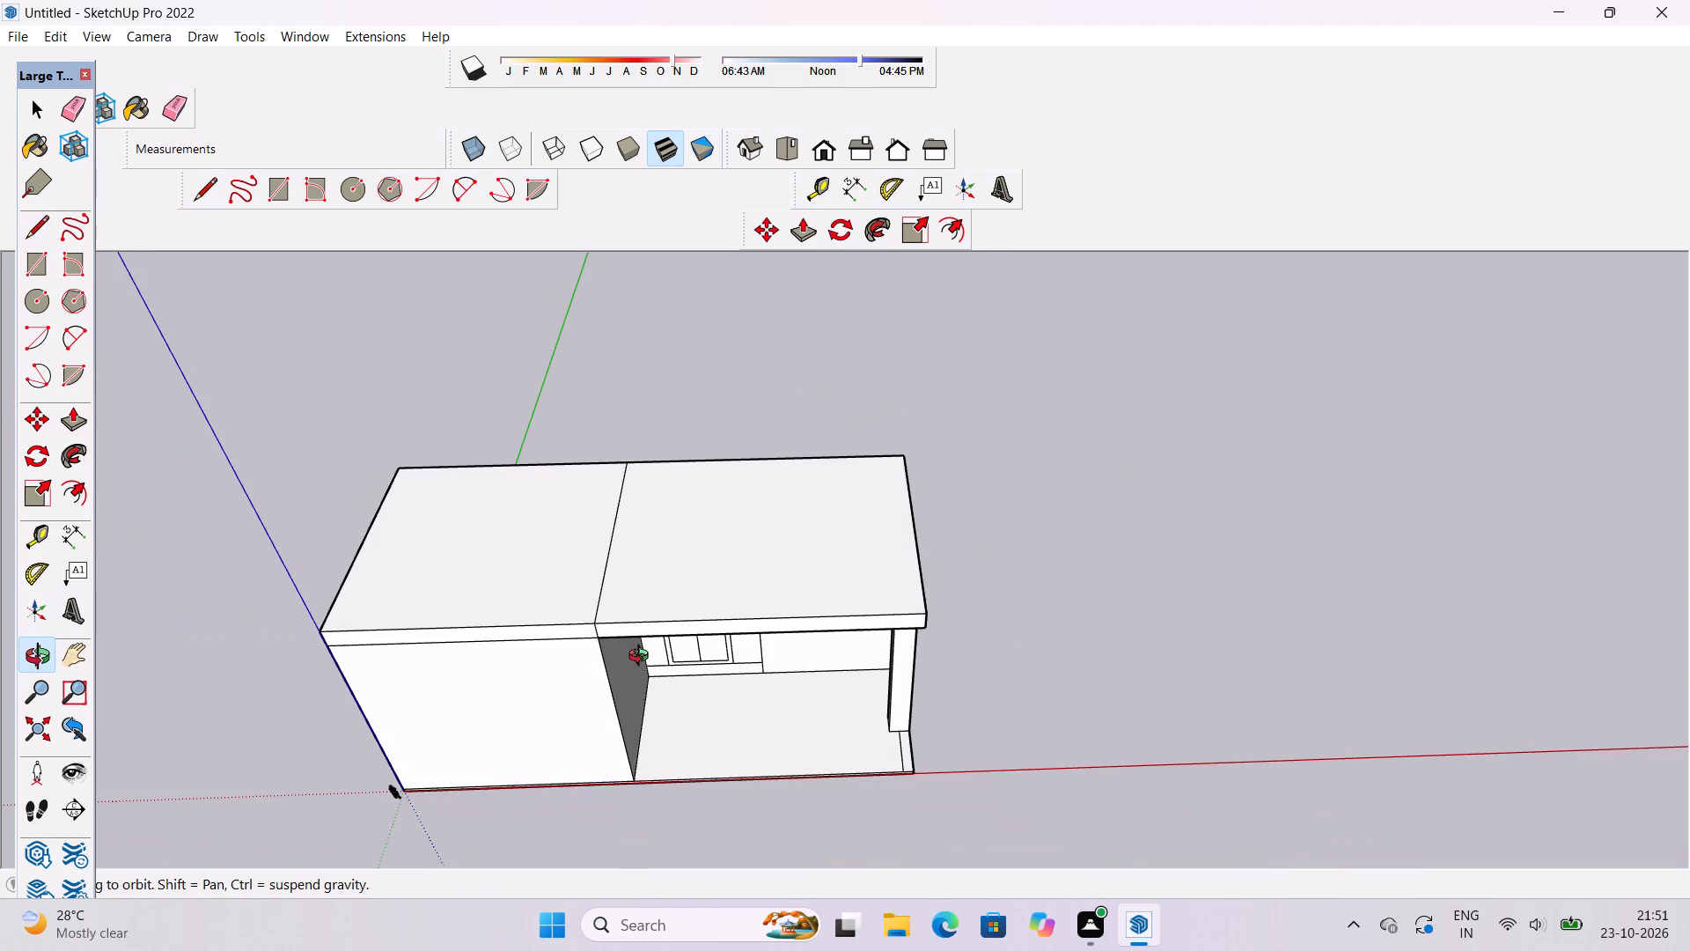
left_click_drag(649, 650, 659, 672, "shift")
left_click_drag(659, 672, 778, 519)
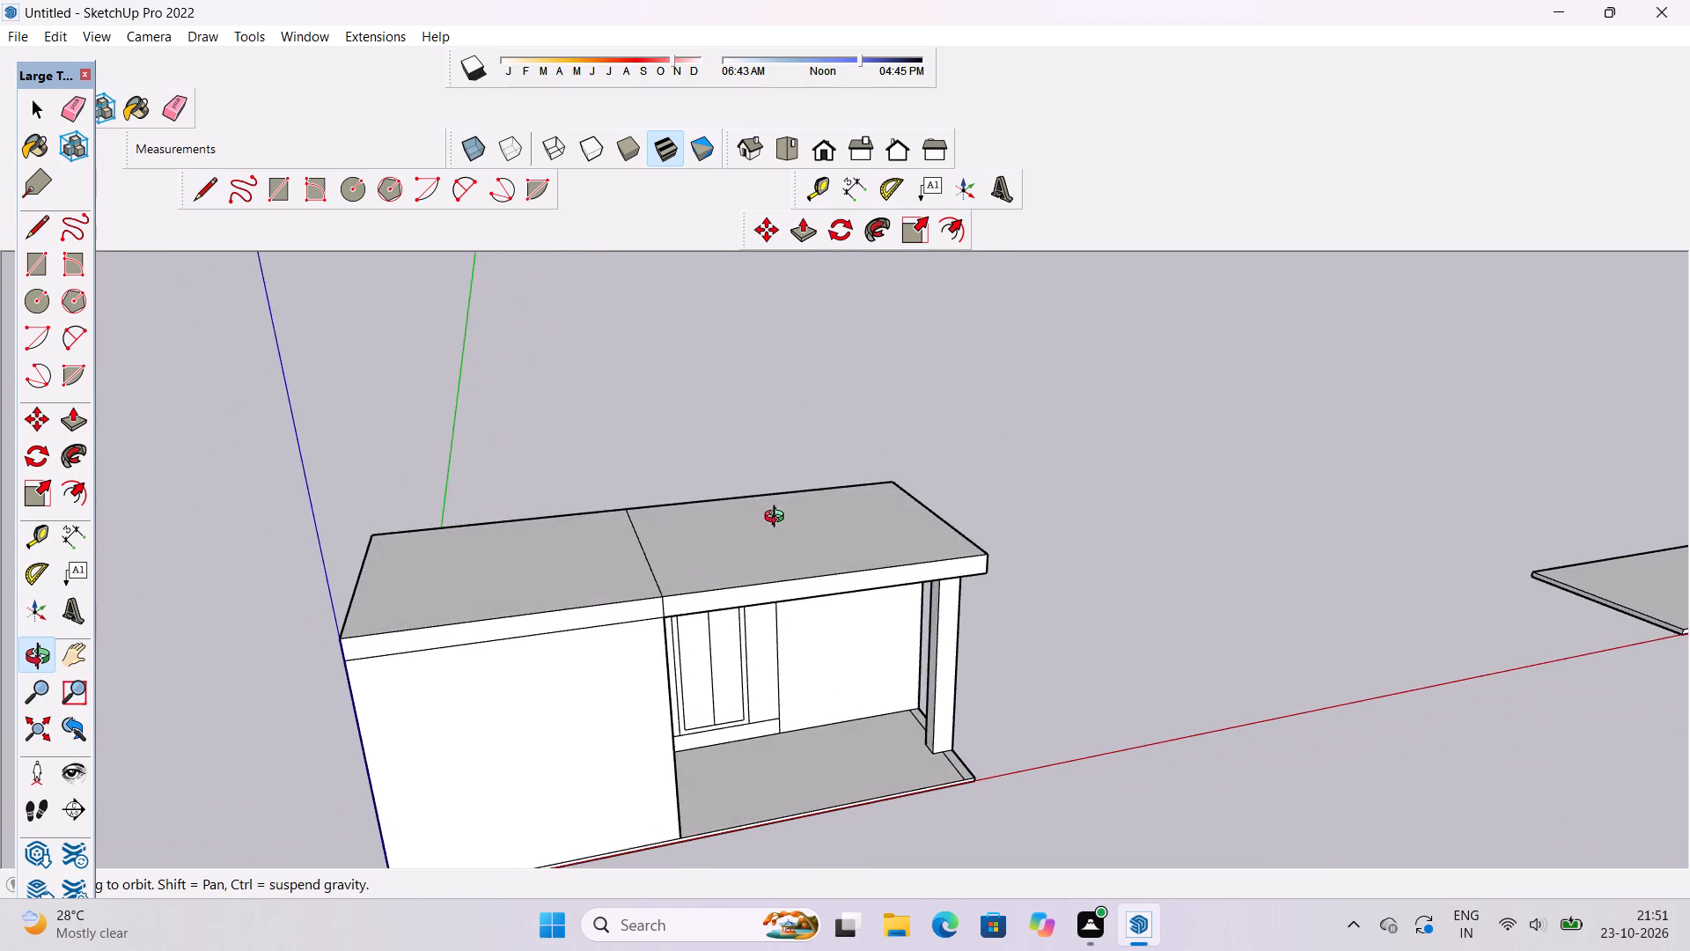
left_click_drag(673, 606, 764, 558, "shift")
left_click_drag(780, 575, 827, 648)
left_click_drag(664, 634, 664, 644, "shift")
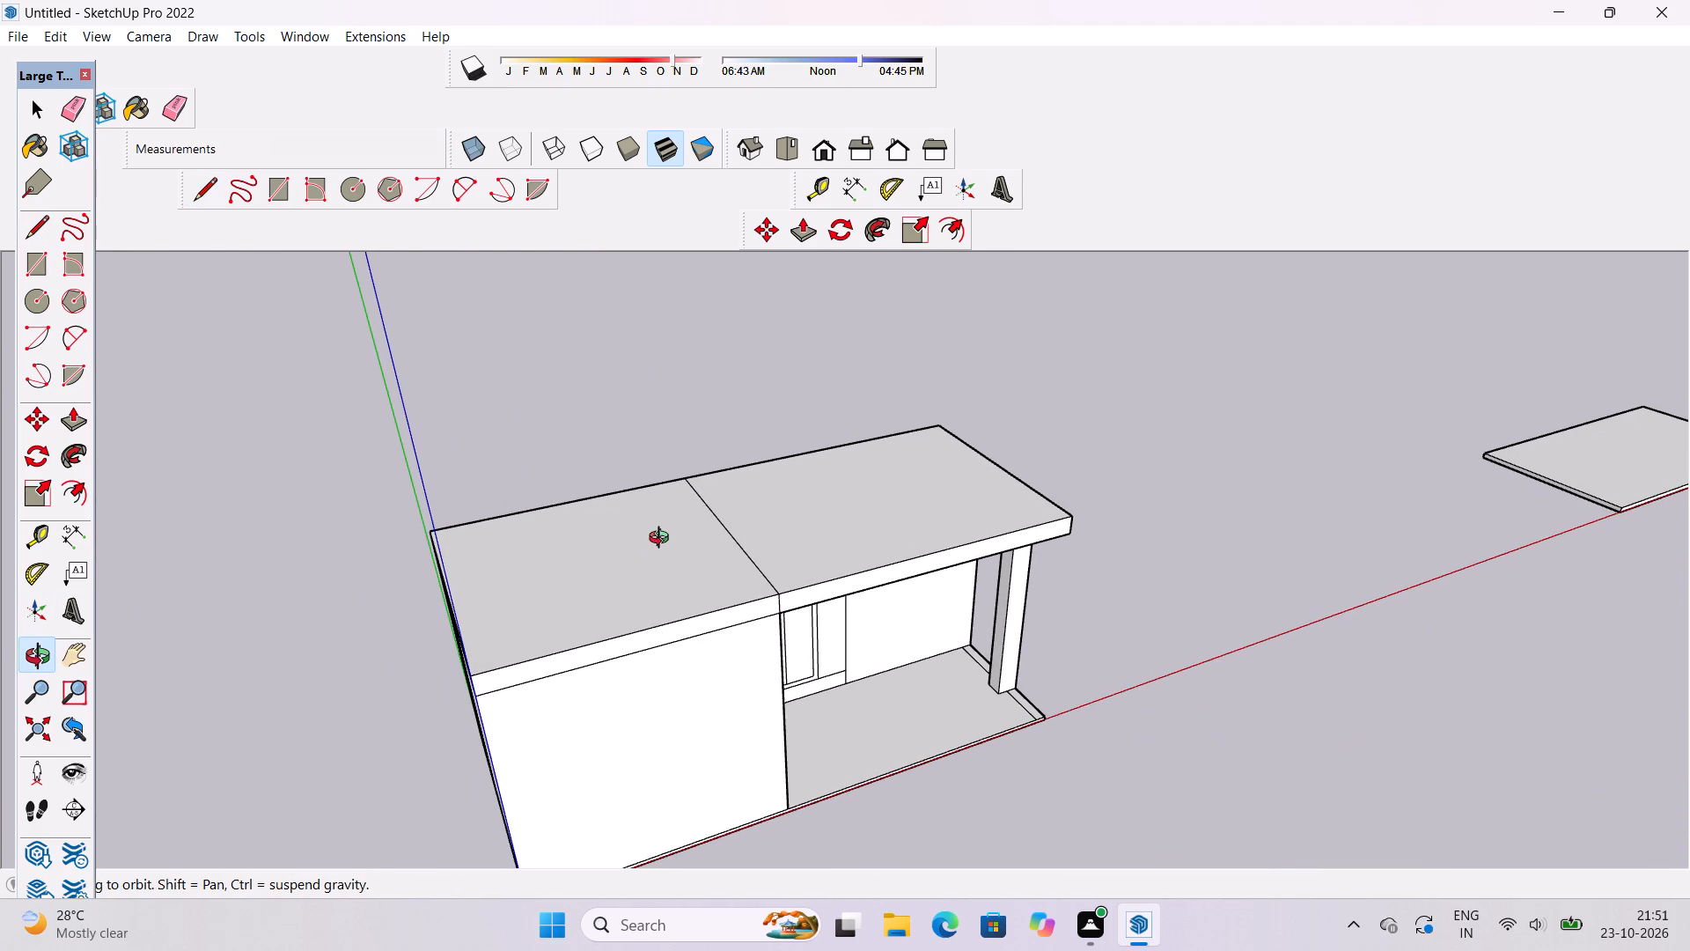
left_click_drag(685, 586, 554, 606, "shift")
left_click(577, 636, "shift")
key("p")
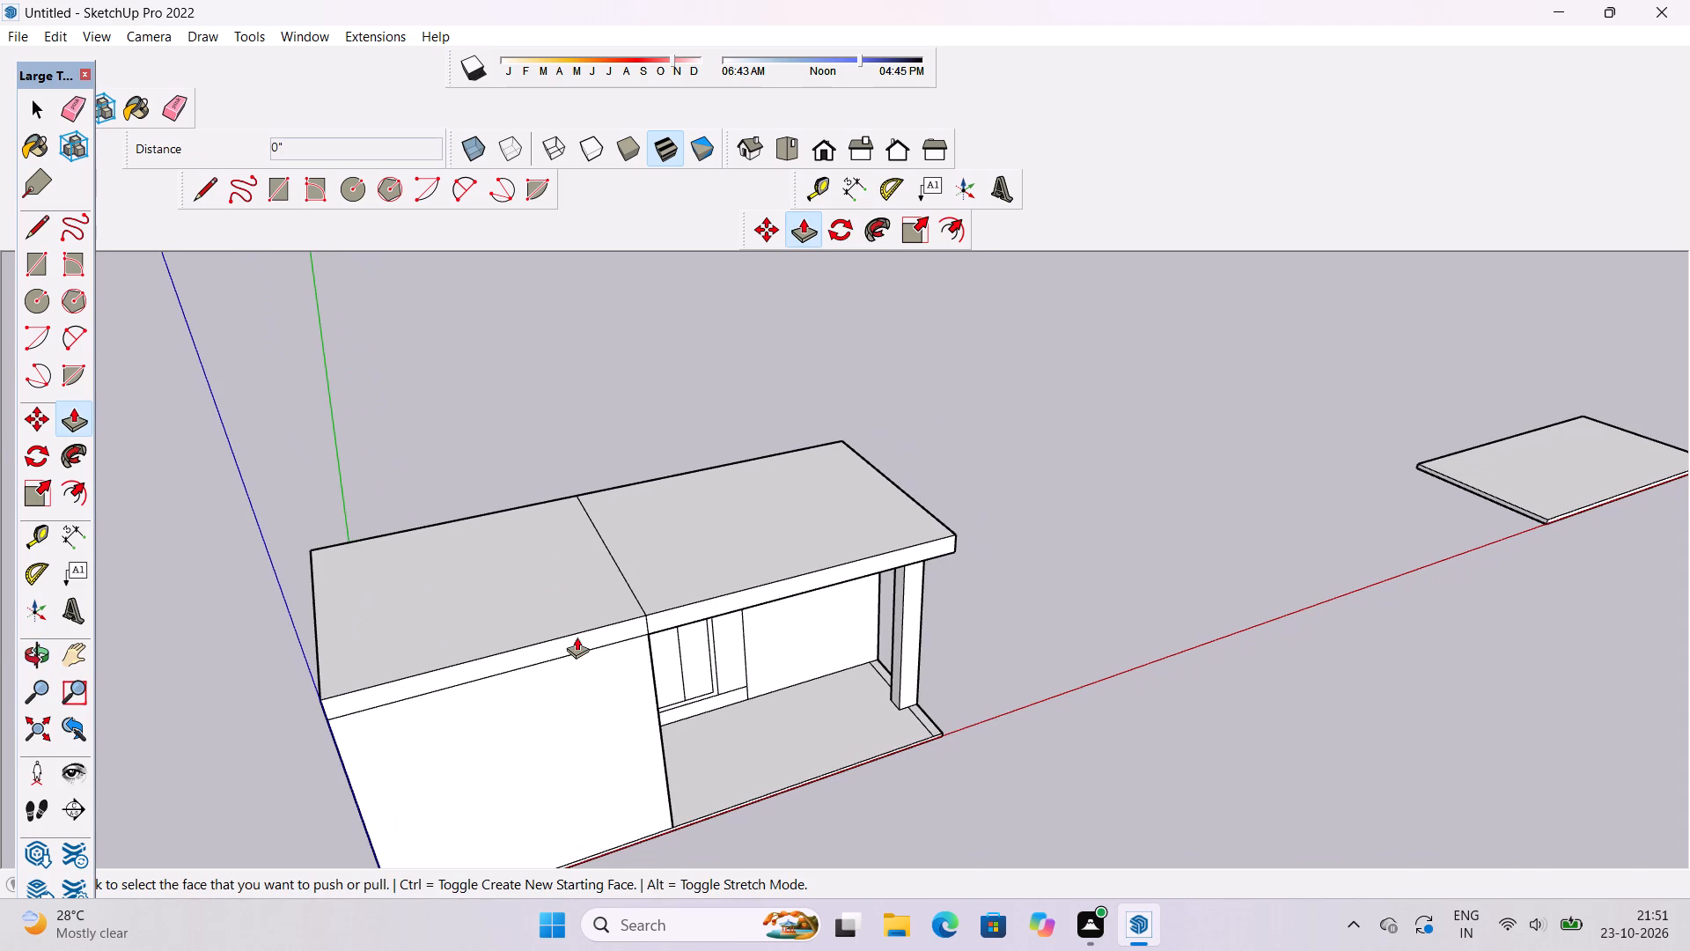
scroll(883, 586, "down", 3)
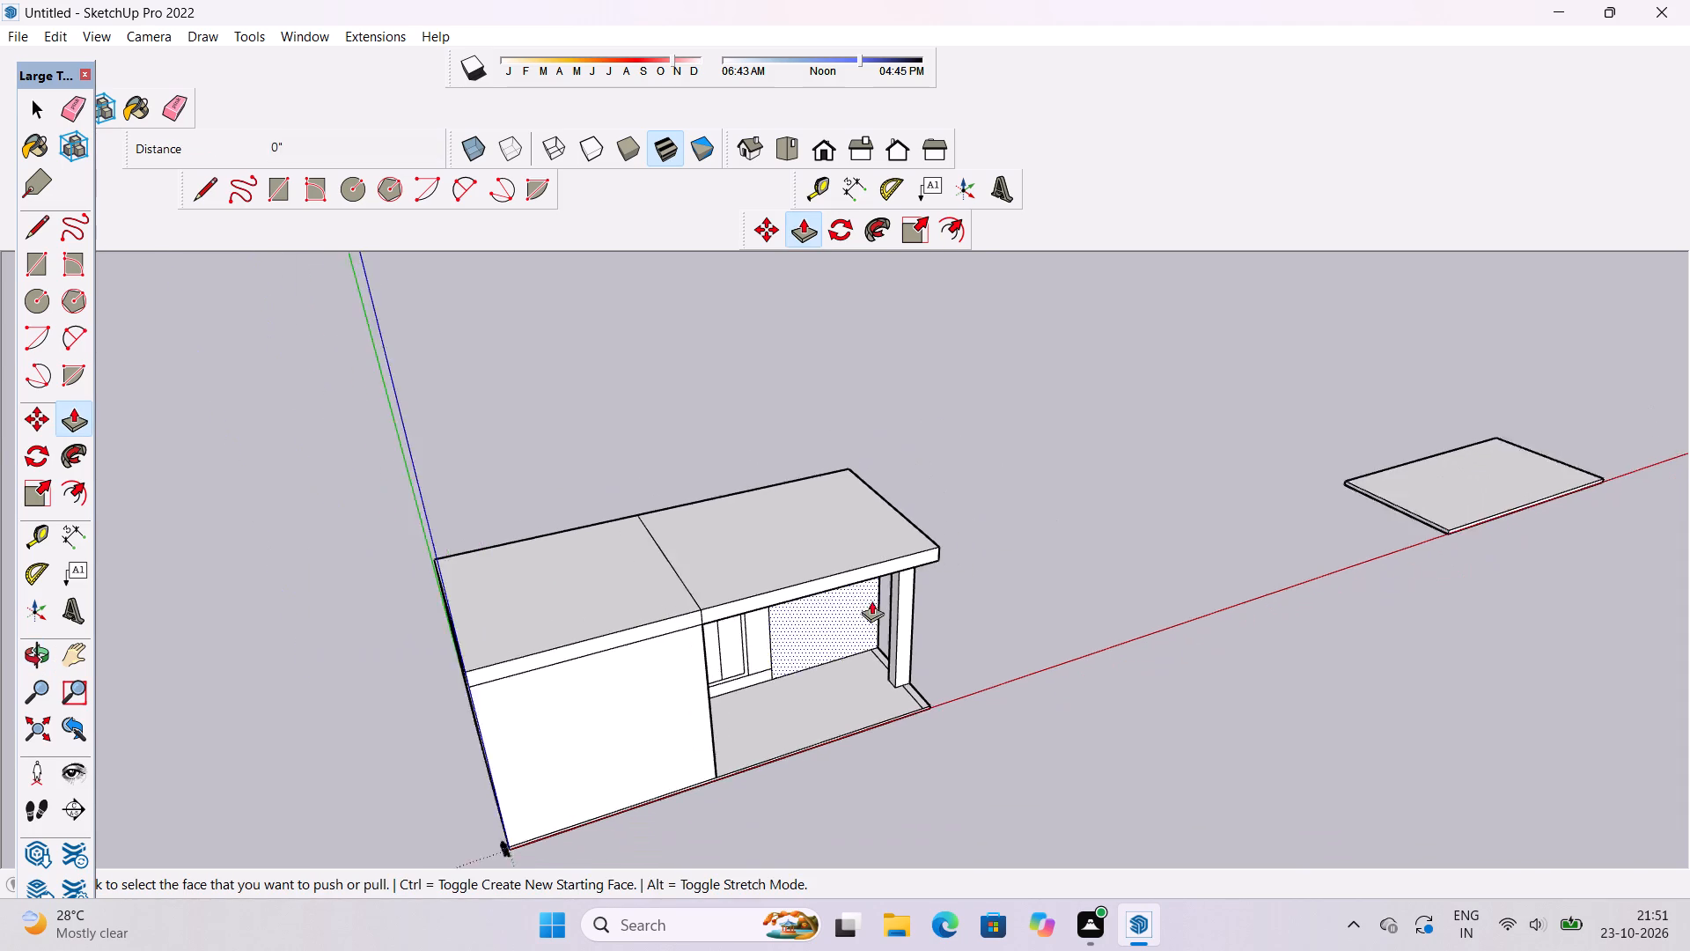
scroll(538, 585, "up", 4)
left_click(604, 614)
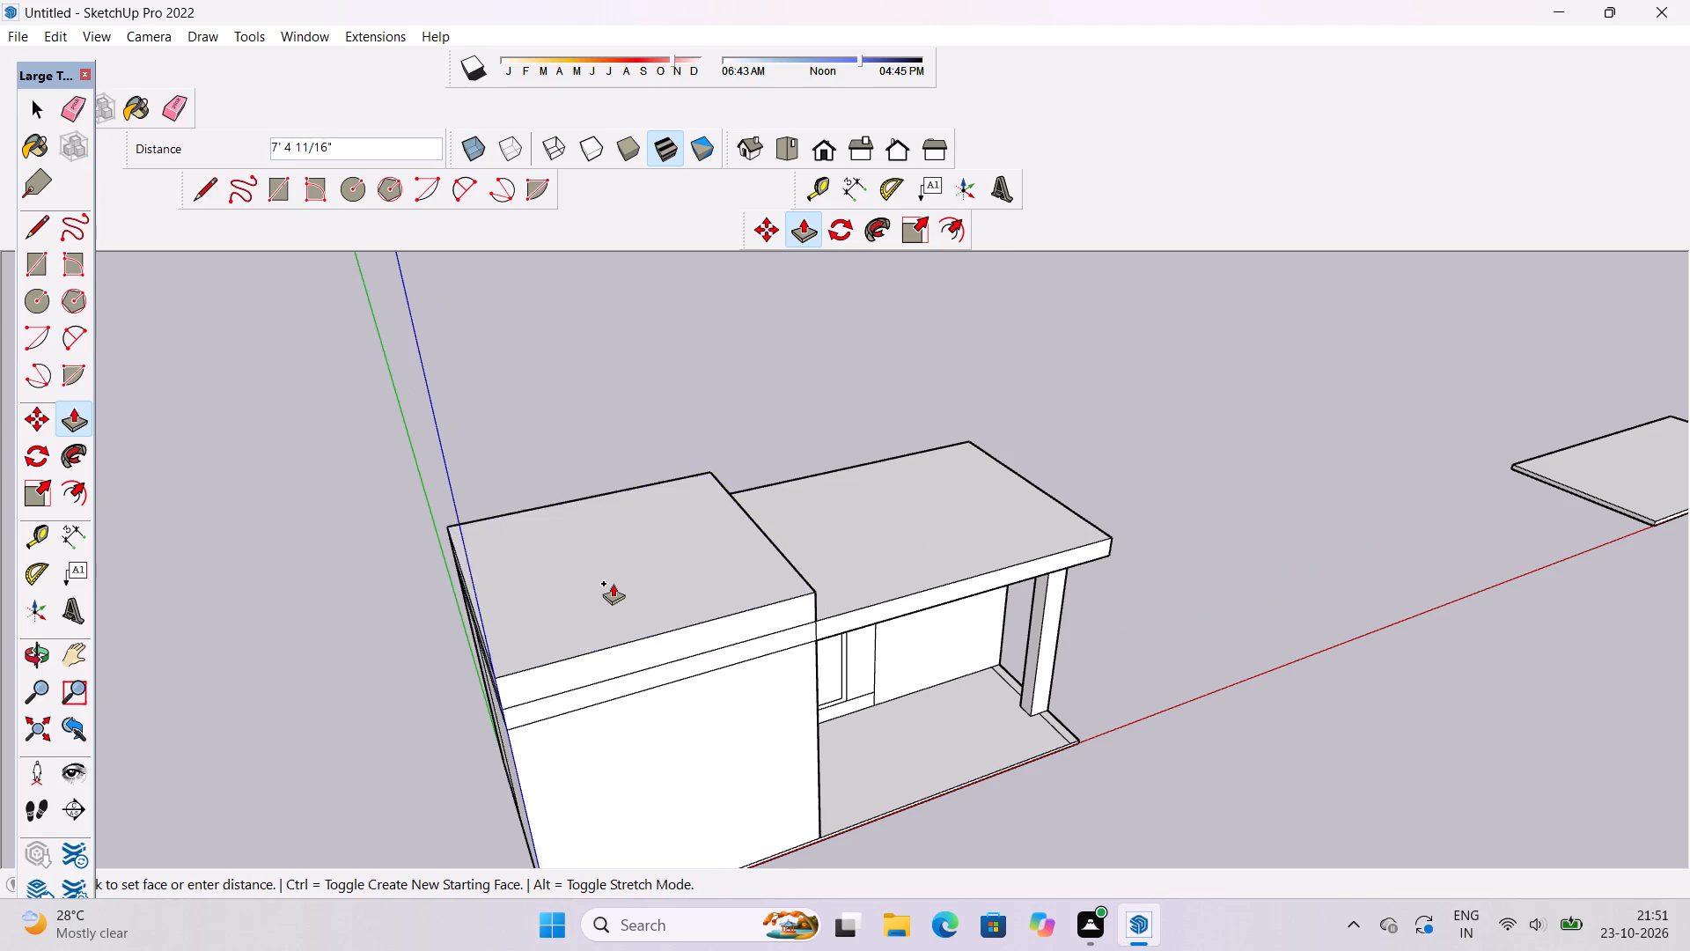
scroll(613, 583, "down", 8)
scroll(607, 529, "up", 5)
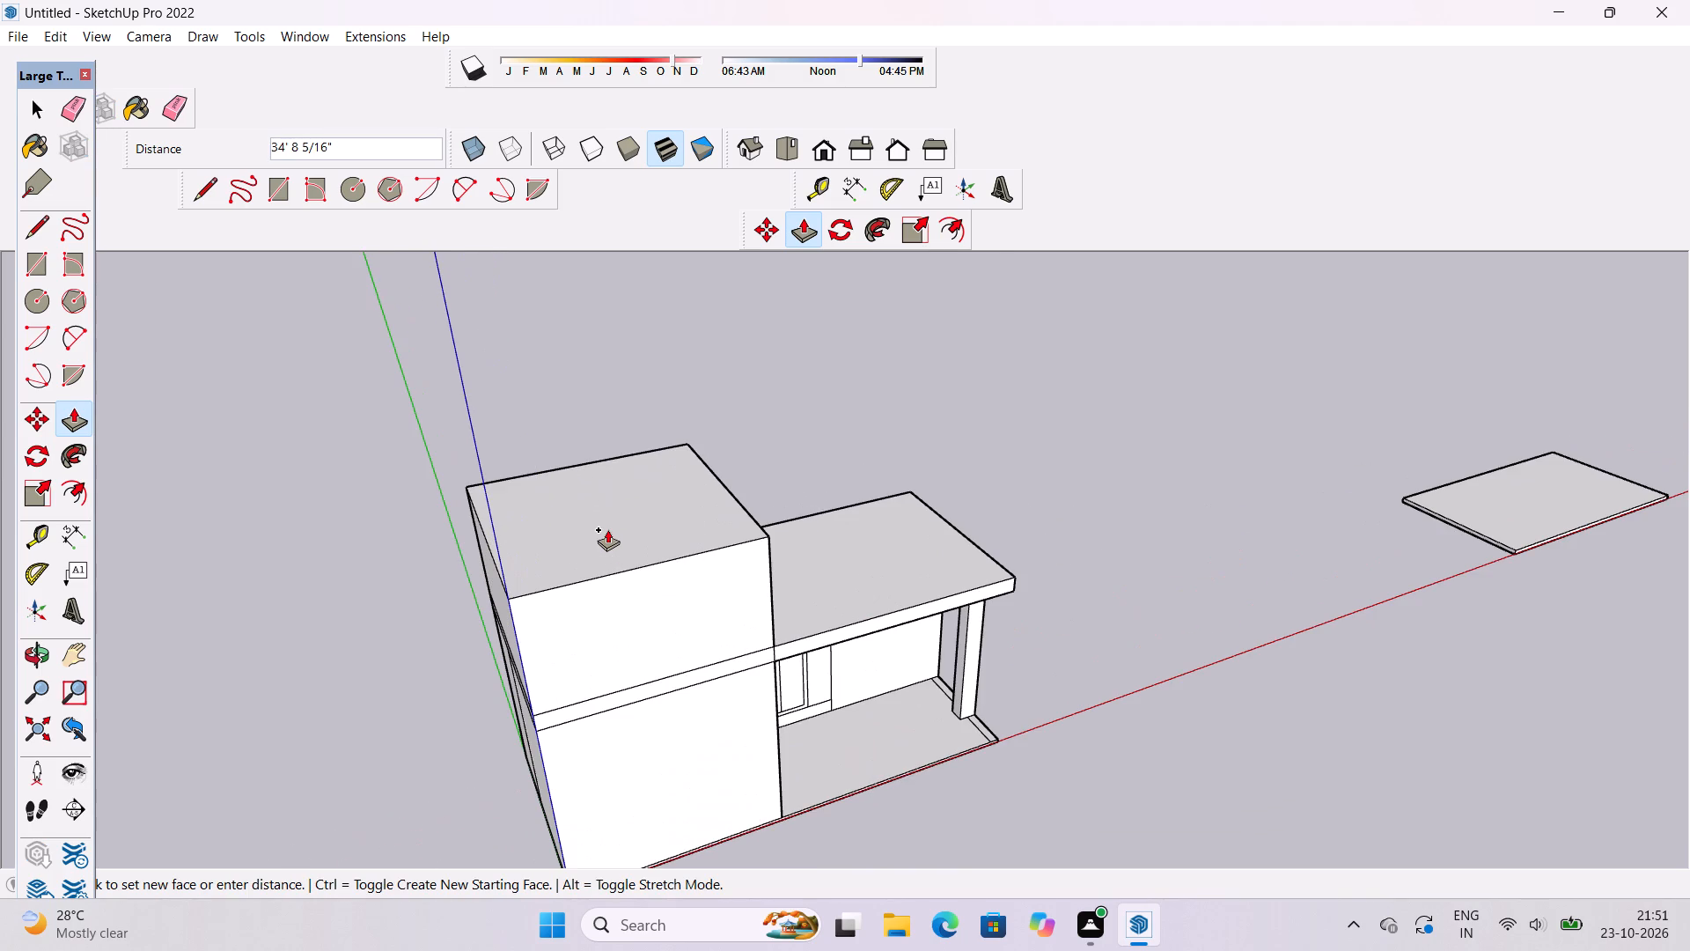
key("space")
Measure the height of the enclosed block's outer corner edge from its base to the underside of the roof slab.
scroll(471, 432, "down", 2)
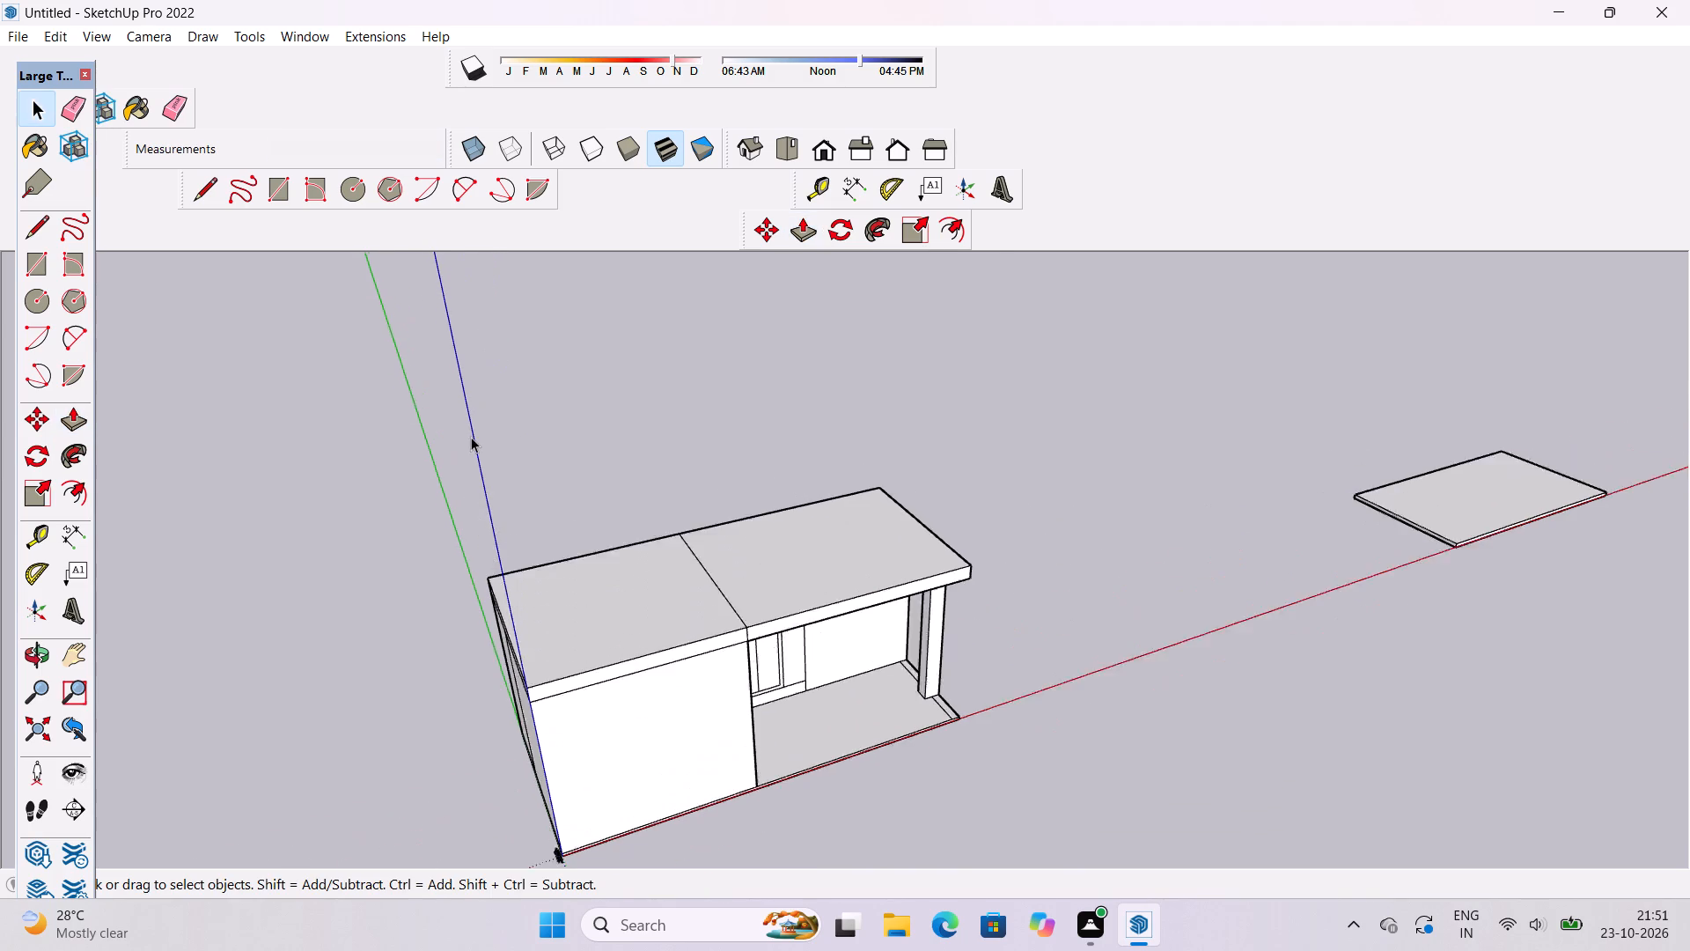
scroll(471, 437, "down", 5)
left_click(69, 536)
scroll(557, 653, "up", 6)
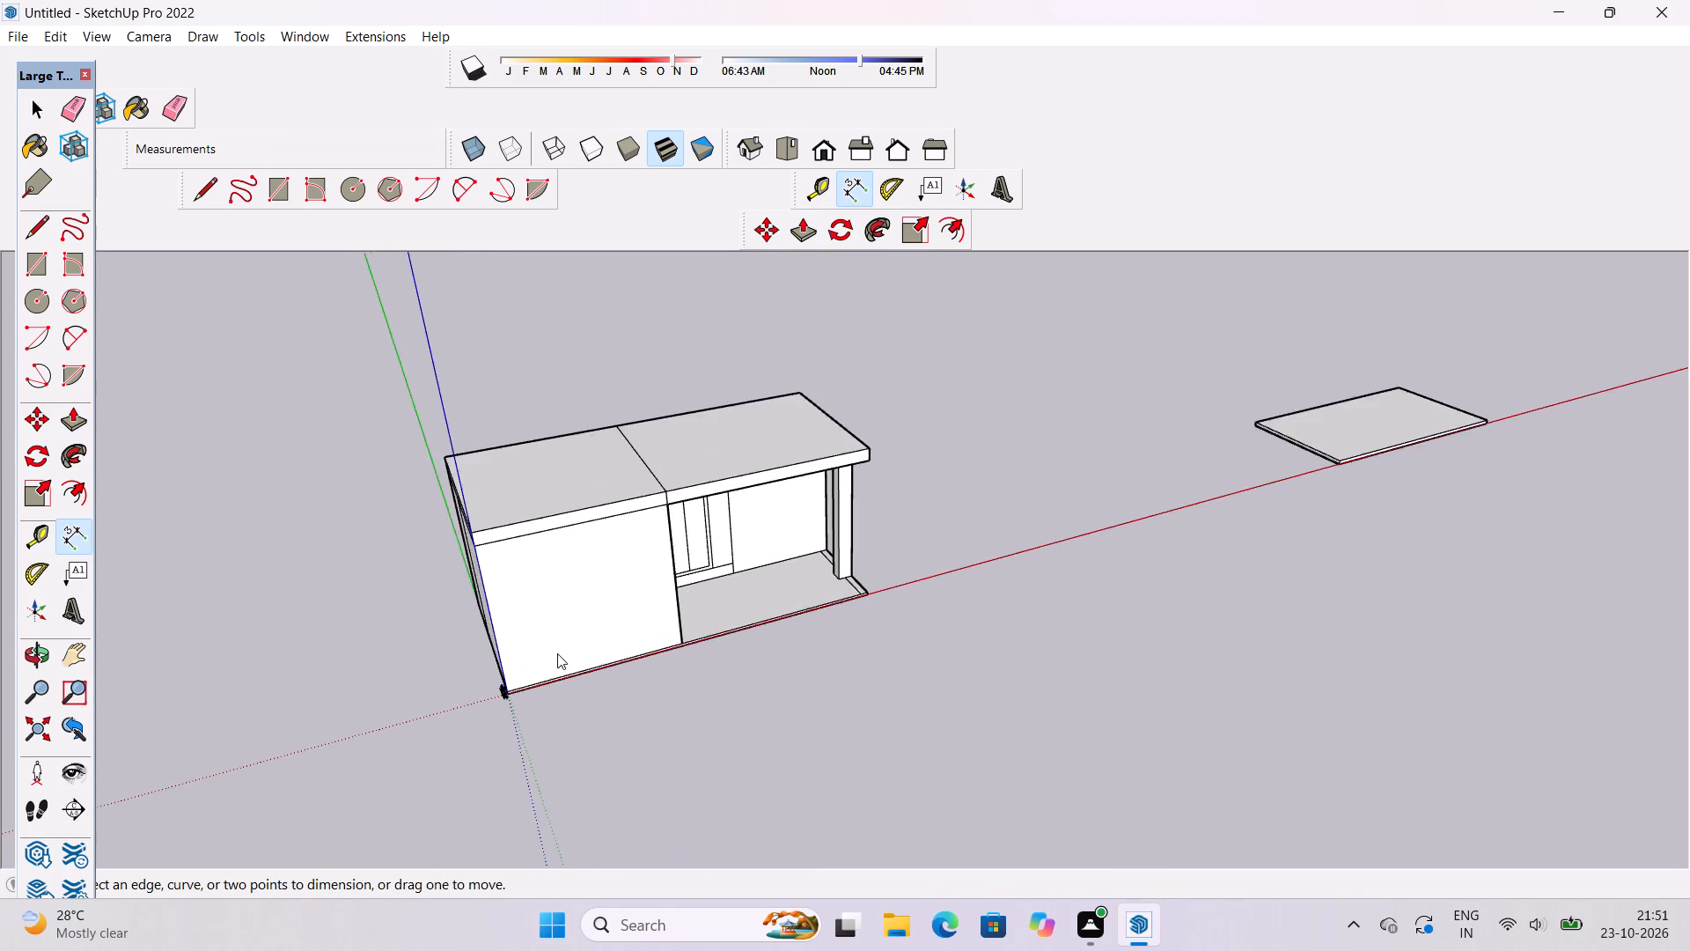
scroll(526, 691, "up", 13)
left_click(472, 711)
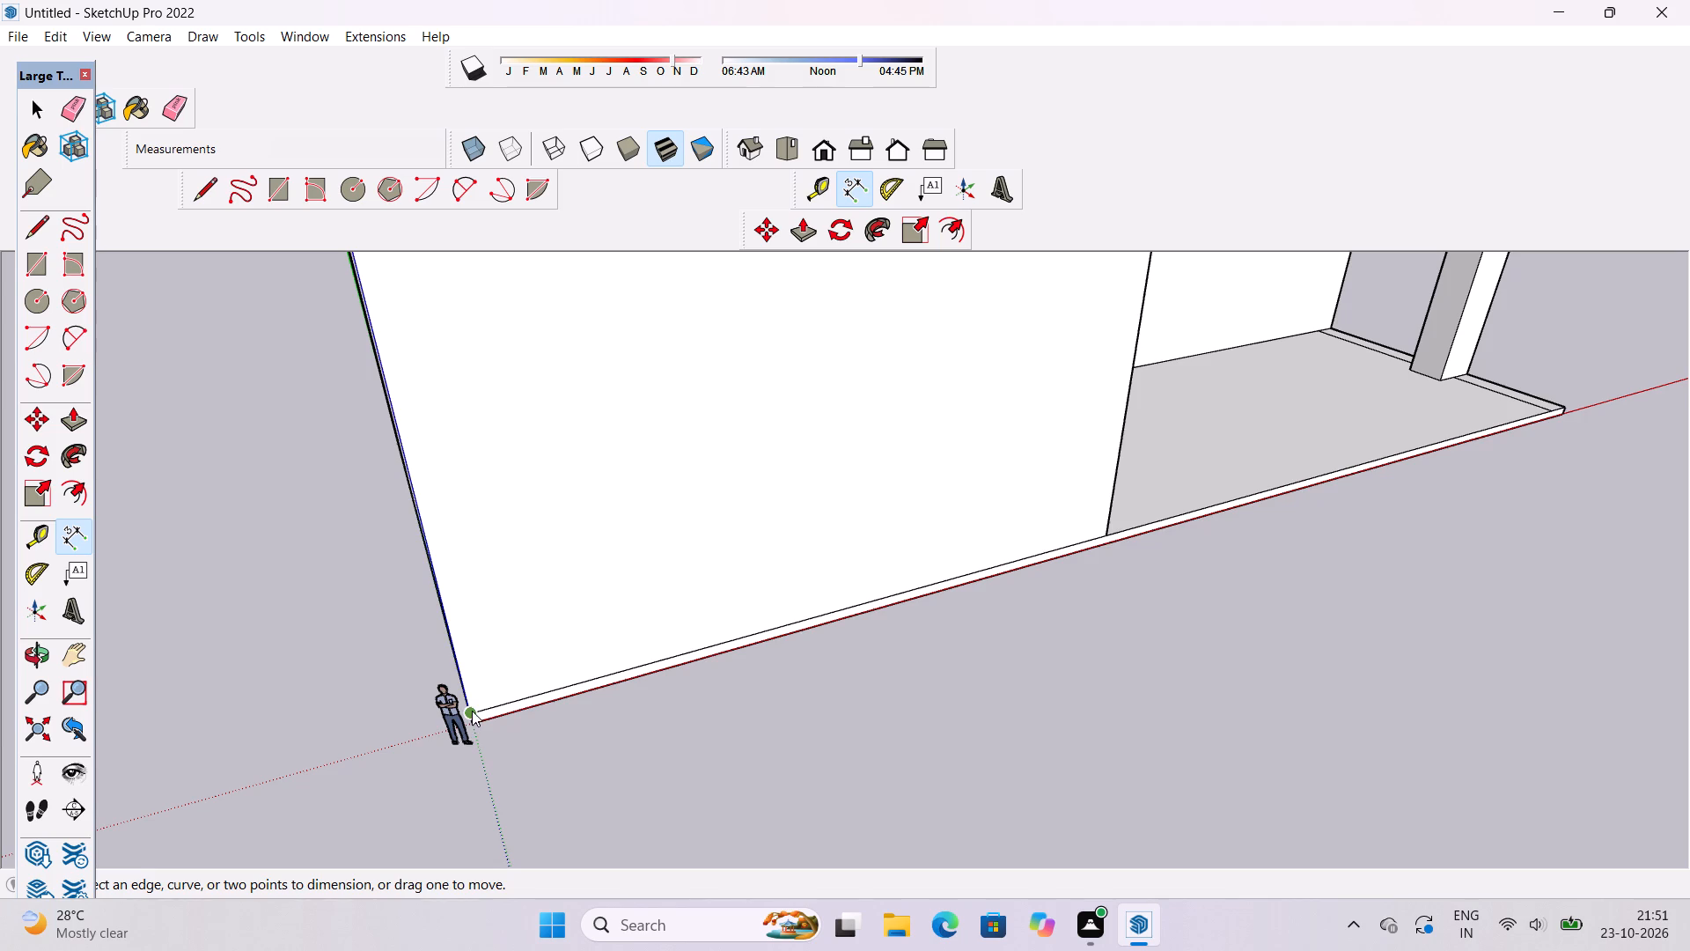
scroll(515, 759, "down", 13)
scroll(491, 558, "up", 6)
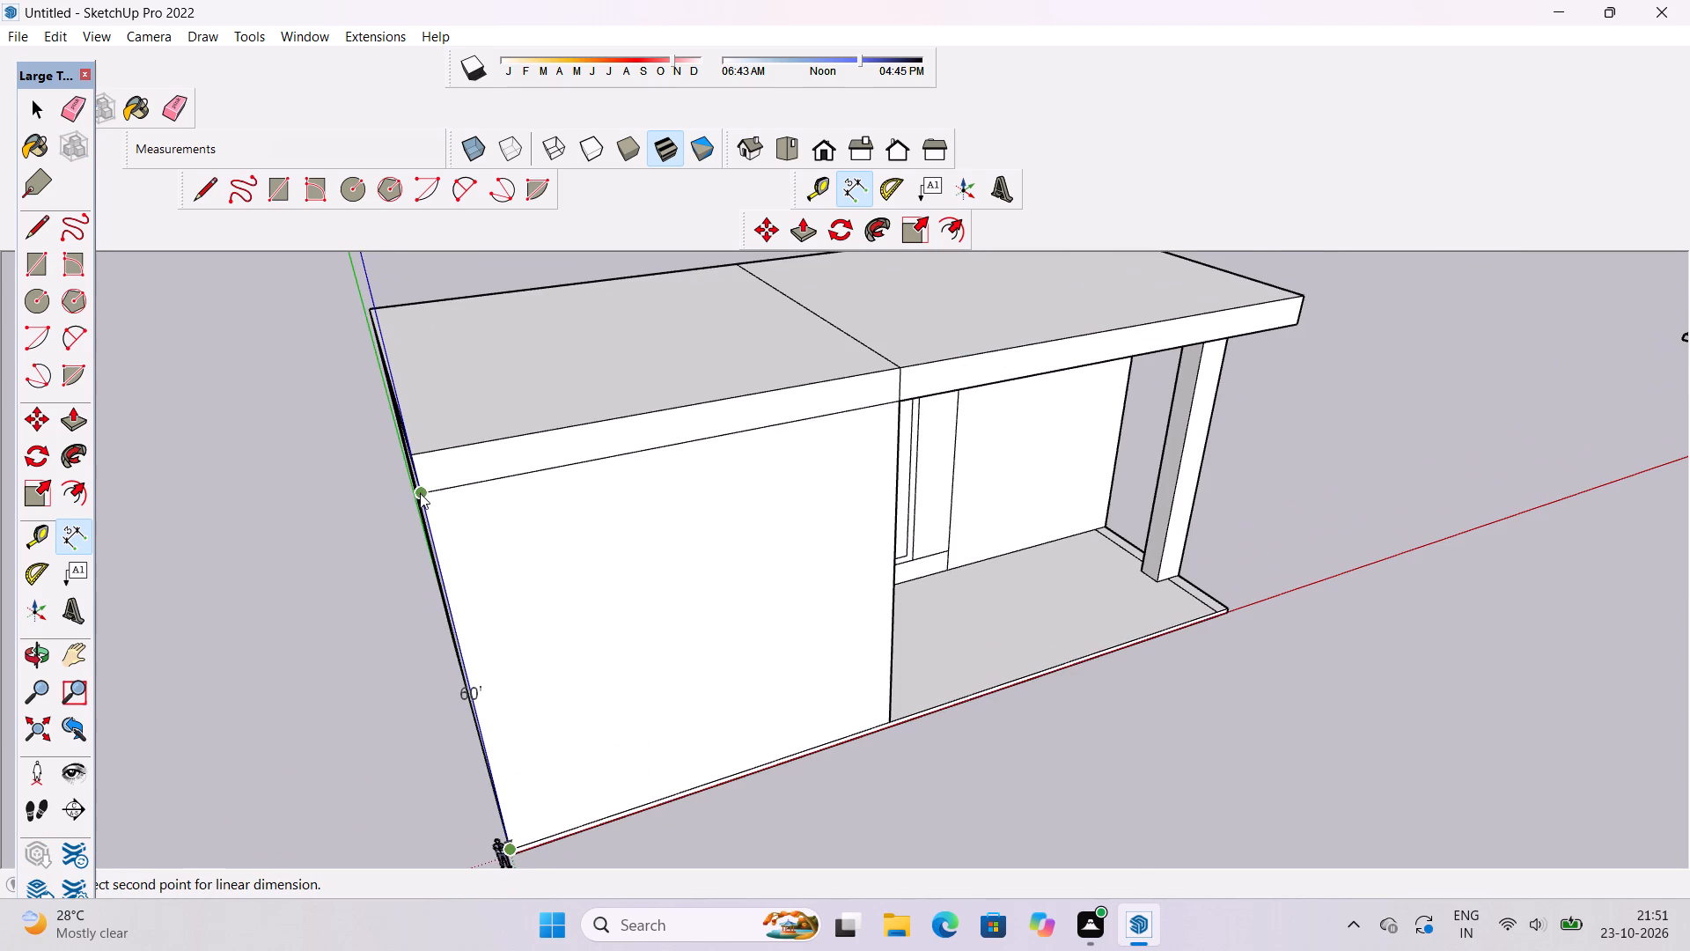
key("space")
Push/Pull the roof section over the enclosed block up by 60'.
type("p")
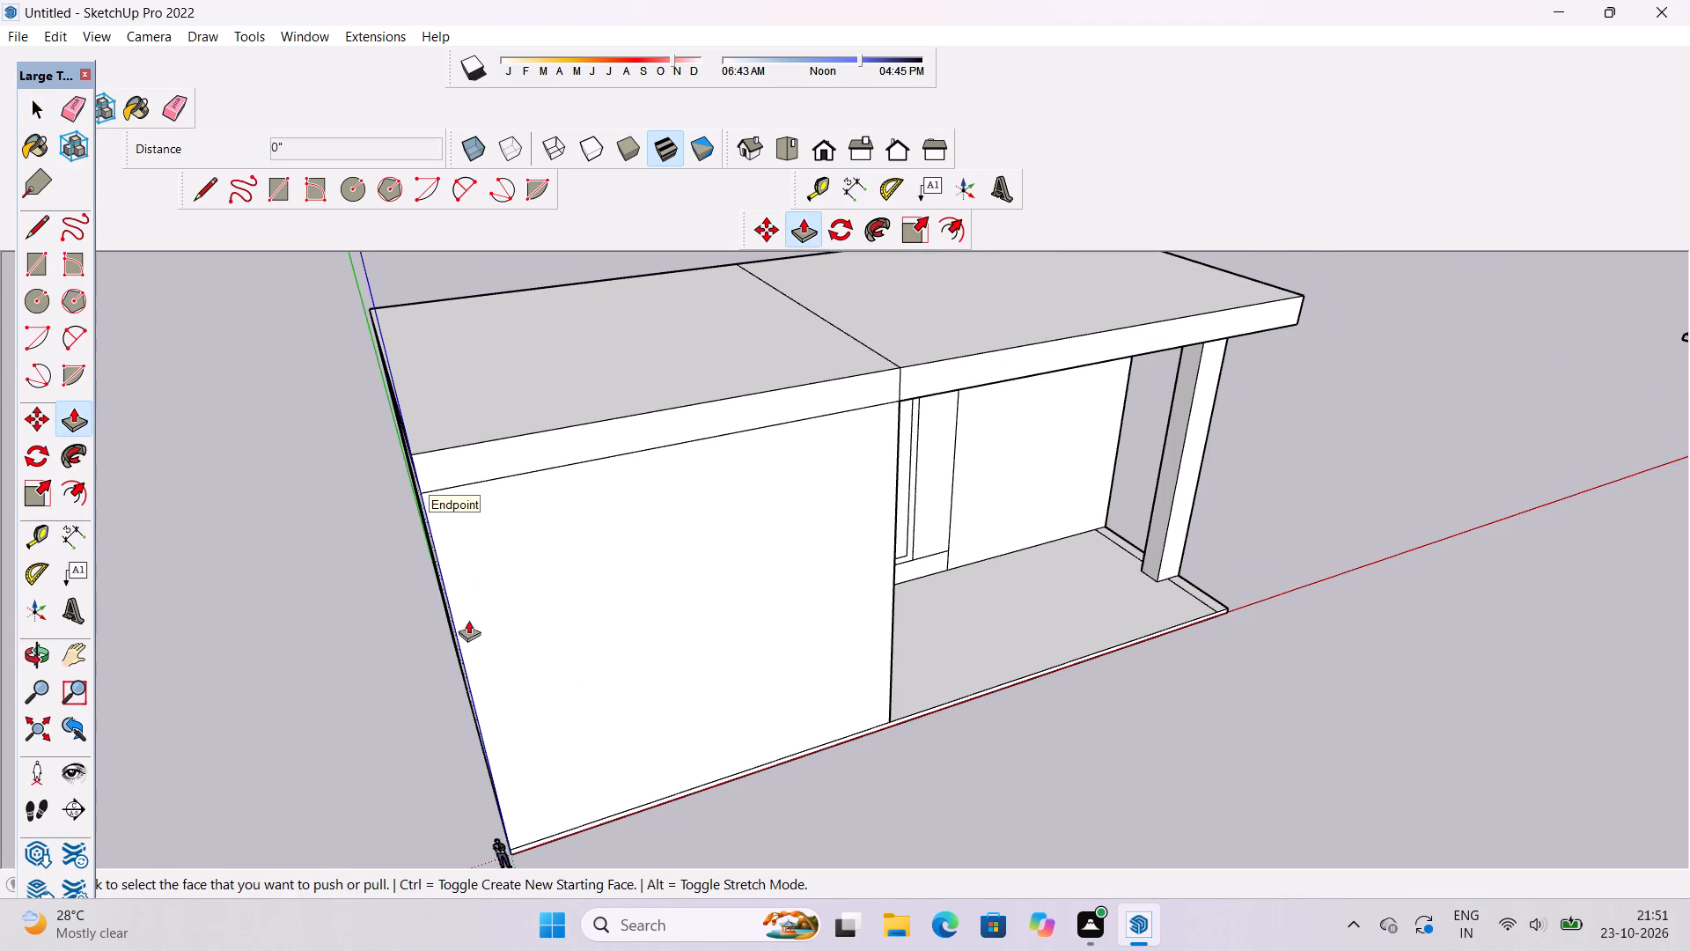
scroll(458, 695, "down", 6)
scroll(477, 520, "up", 5)
left_click(478, 520)
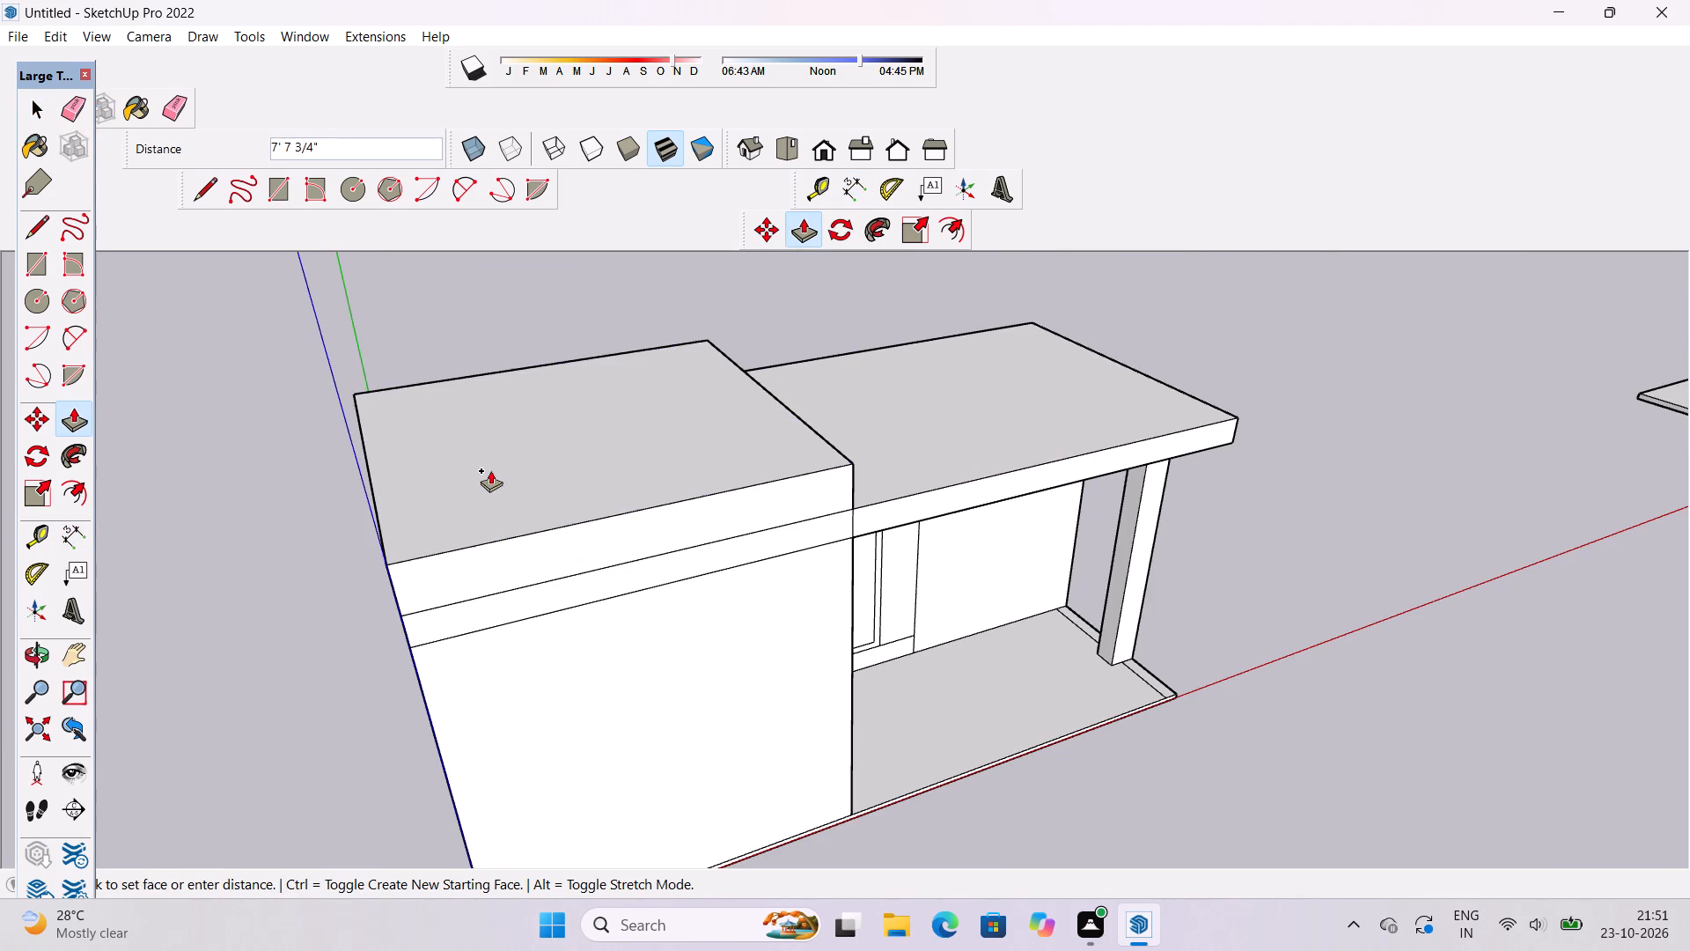
type("60")
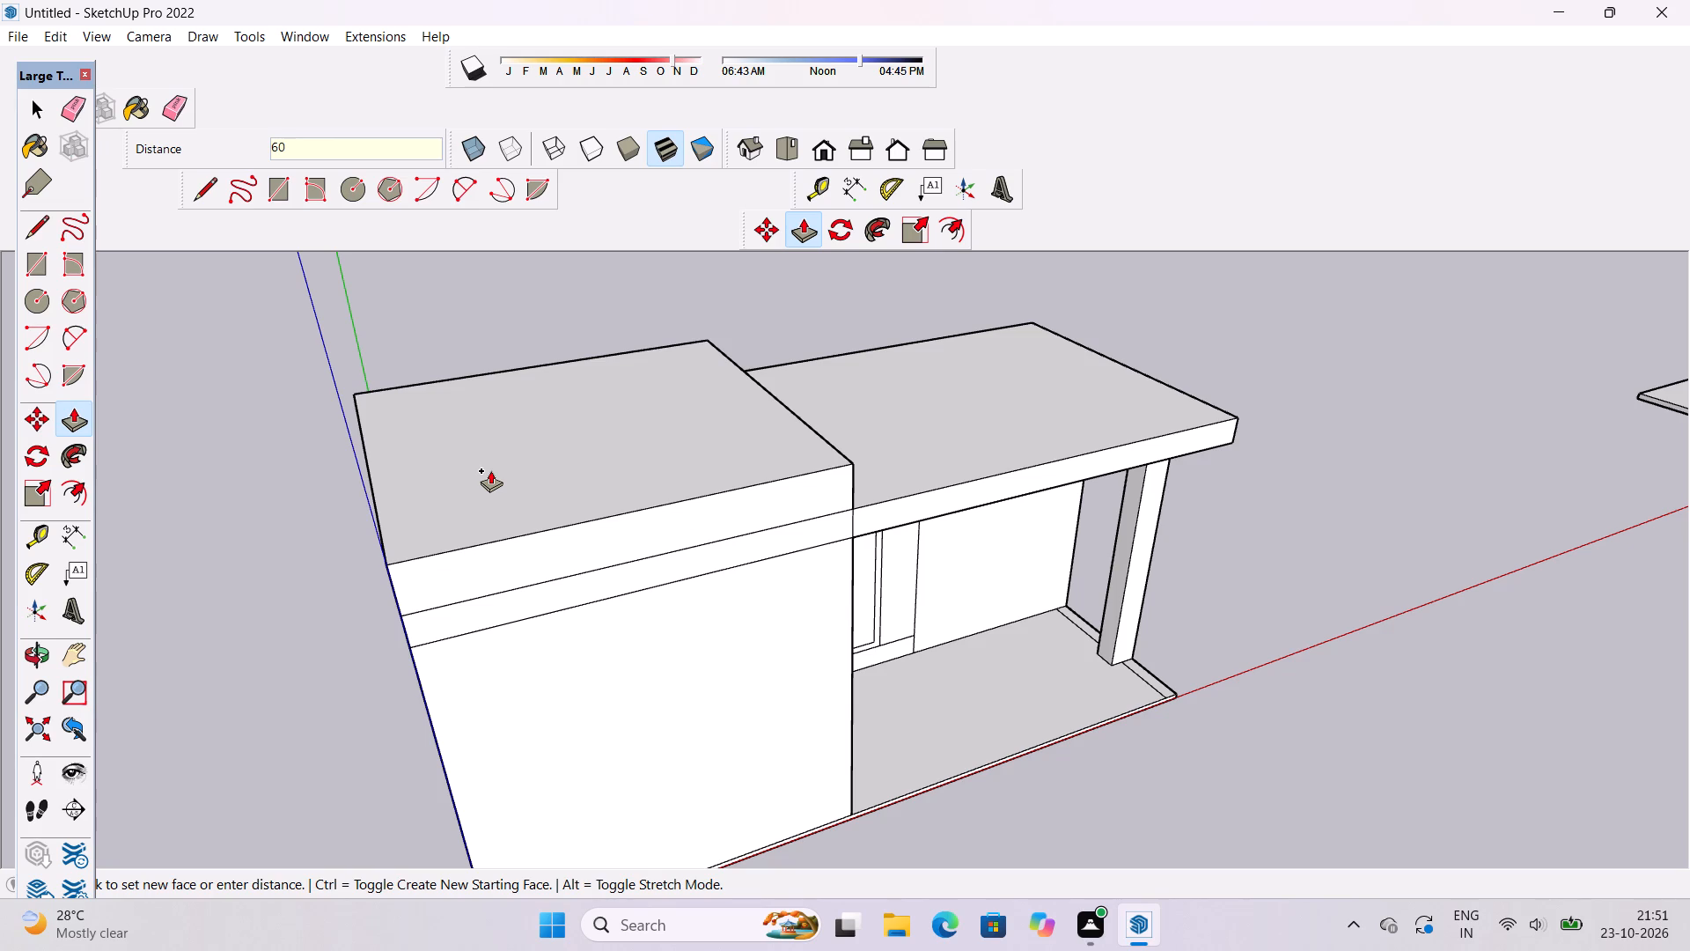
key("apostrophe")
key("Return")
Draw a 5' vertical line on the roof slab's short end face, up from the wall's top corner beside the open bay.
scroll(481, 510, "down", 6)
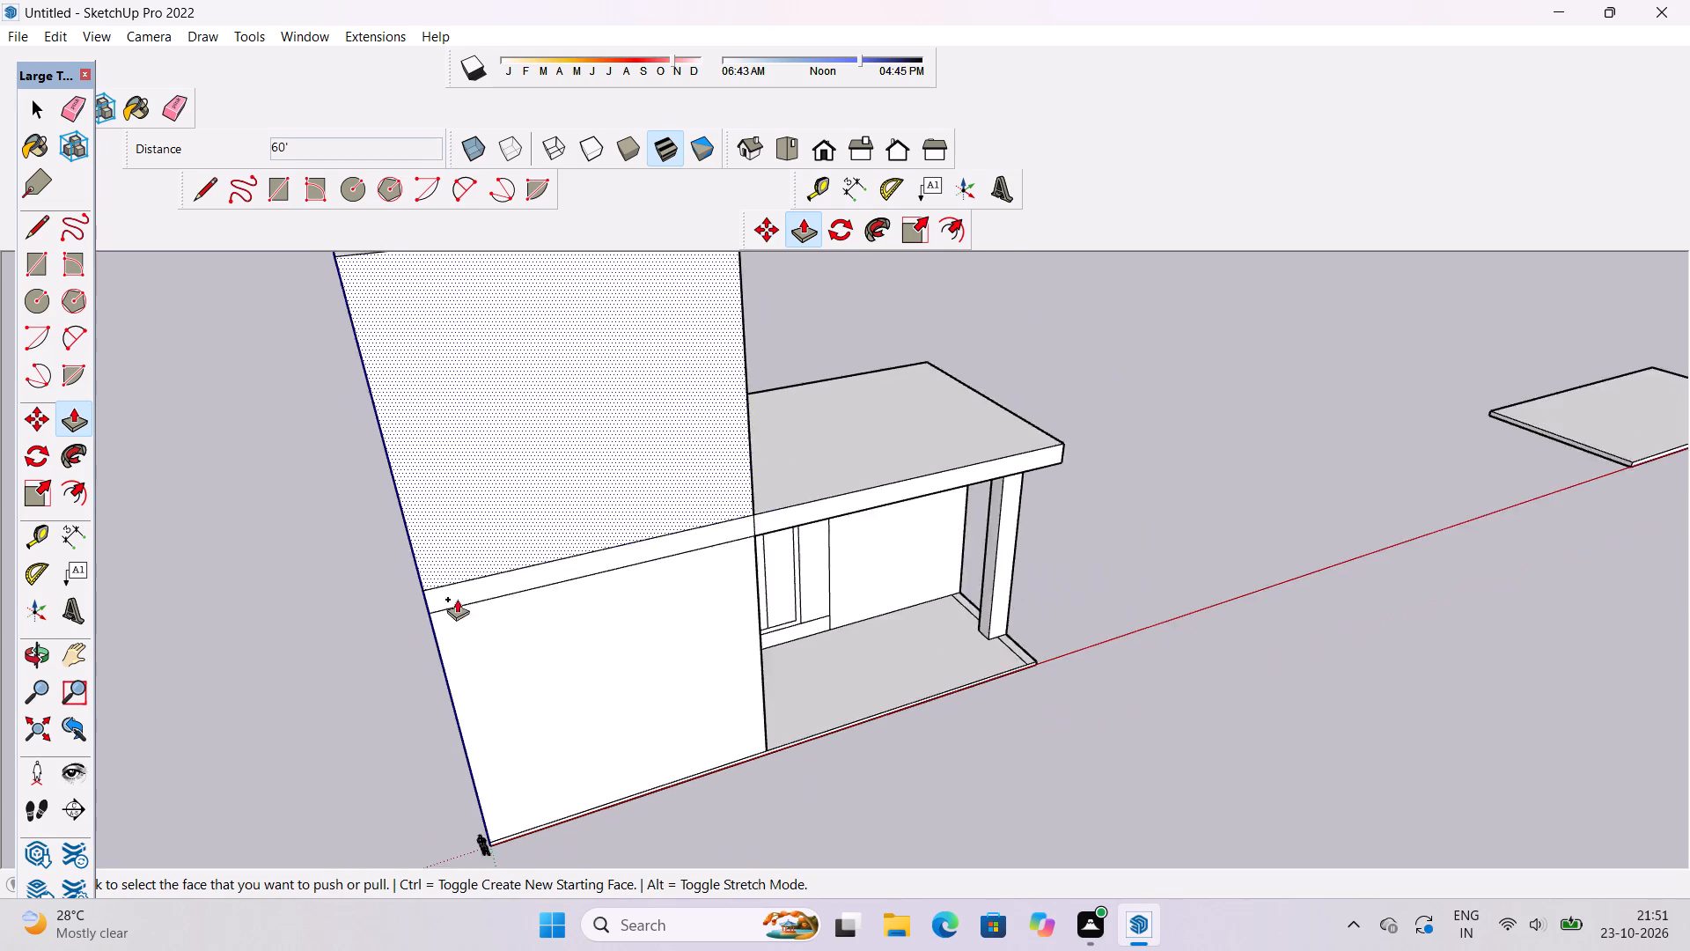
scroll(457, 599, "down", 4)
scroll(443, 682, "down", 1)
key("o")
left_click_drag(710, 738, 555, 721)
left_click_drag(642, 642, 631, 707, "shift")
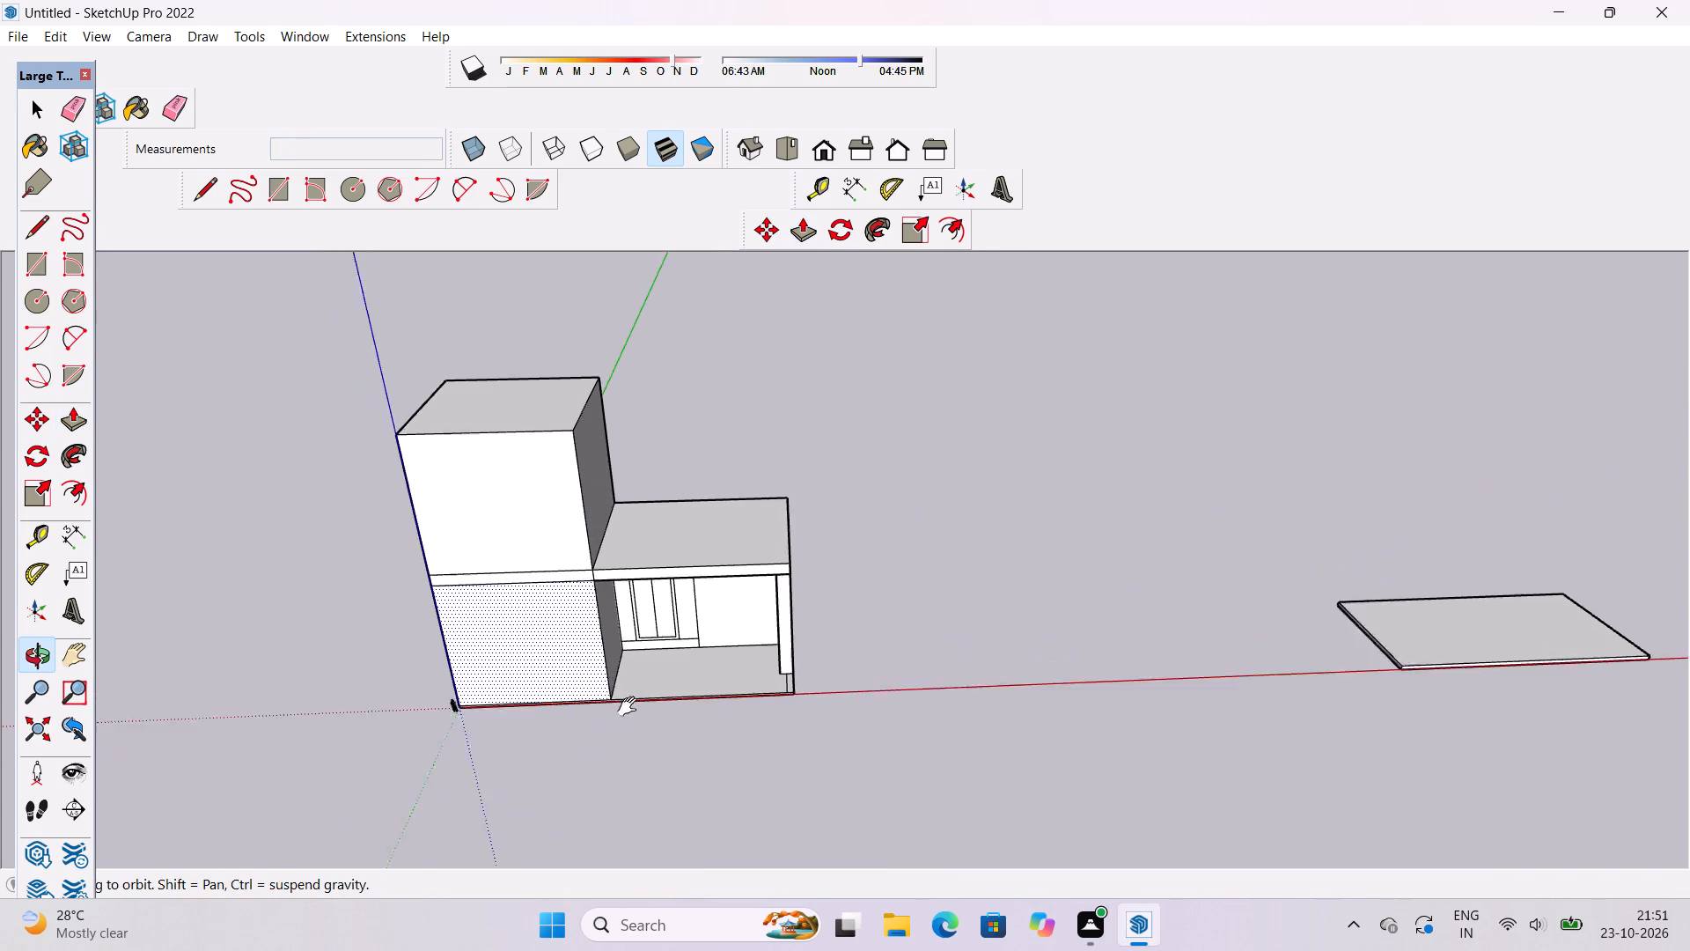
left_click_drag(631, 707, 623, 740, "shift")
scroll(730, 669, "up", 4)
left_click_drag(728, 666, 712, 671, "shift")
left_click_drag(694, 670, 685, 728)
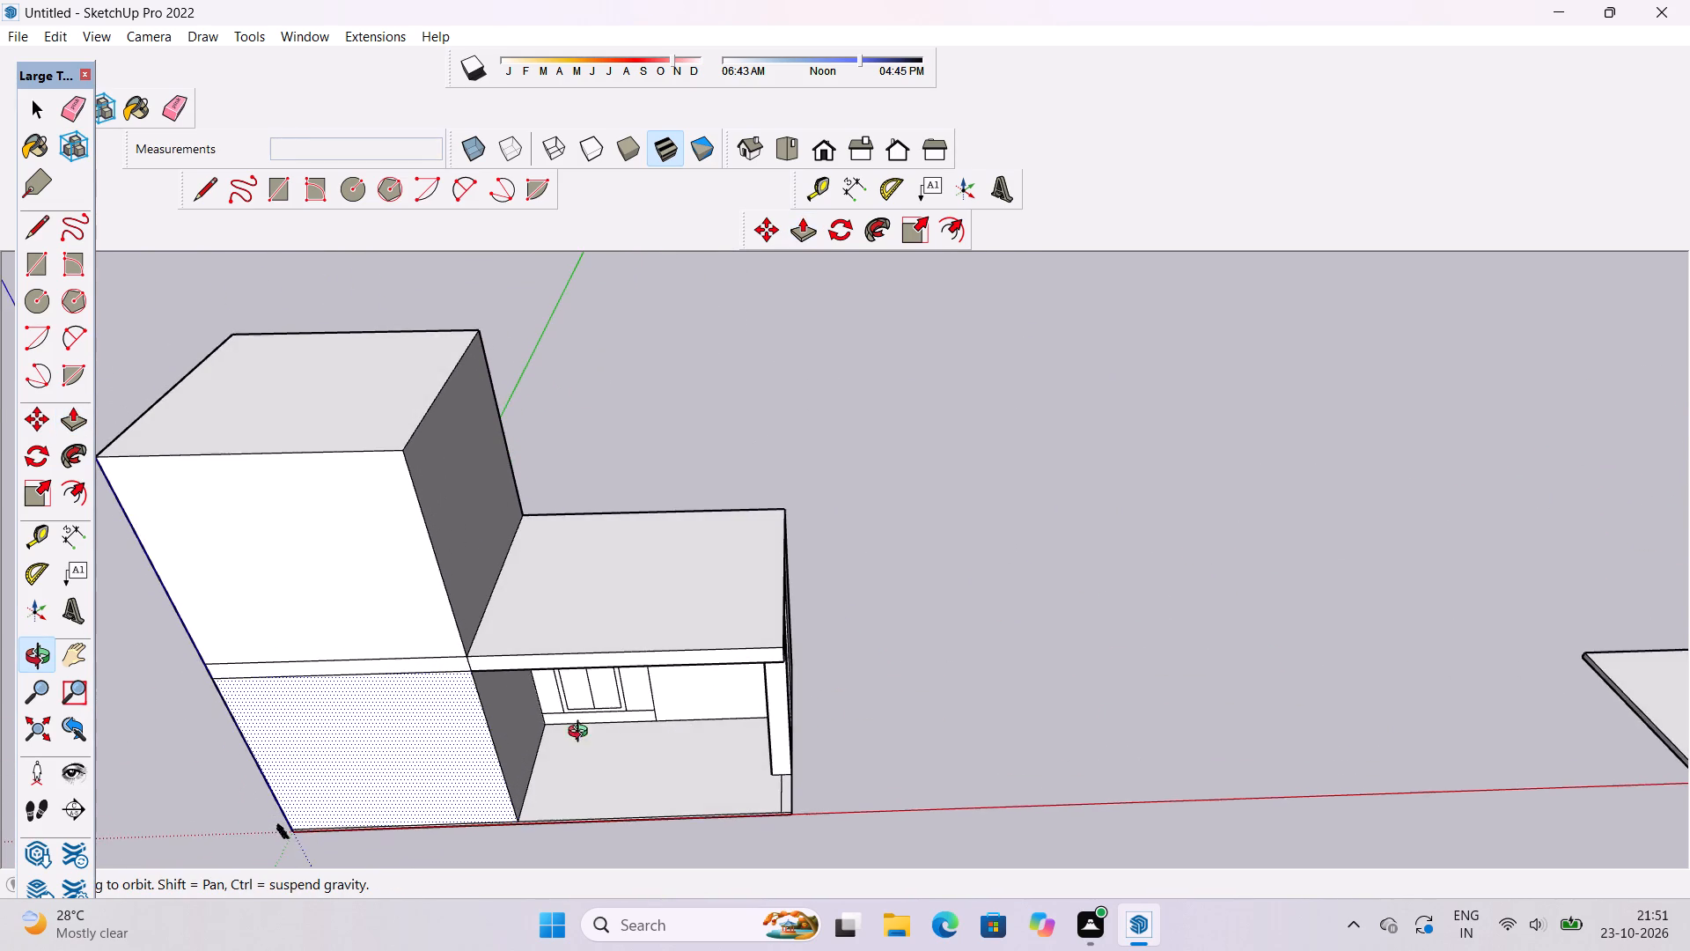
scroll(582, 734, "up", 3)
left_click_drag(983, 726, 523, 689)
left_click_drag(833, 639, 809, 720, "shift")
left_click_drag(847, 650, 713, 632)
scroll(755, 584, "up", 6)
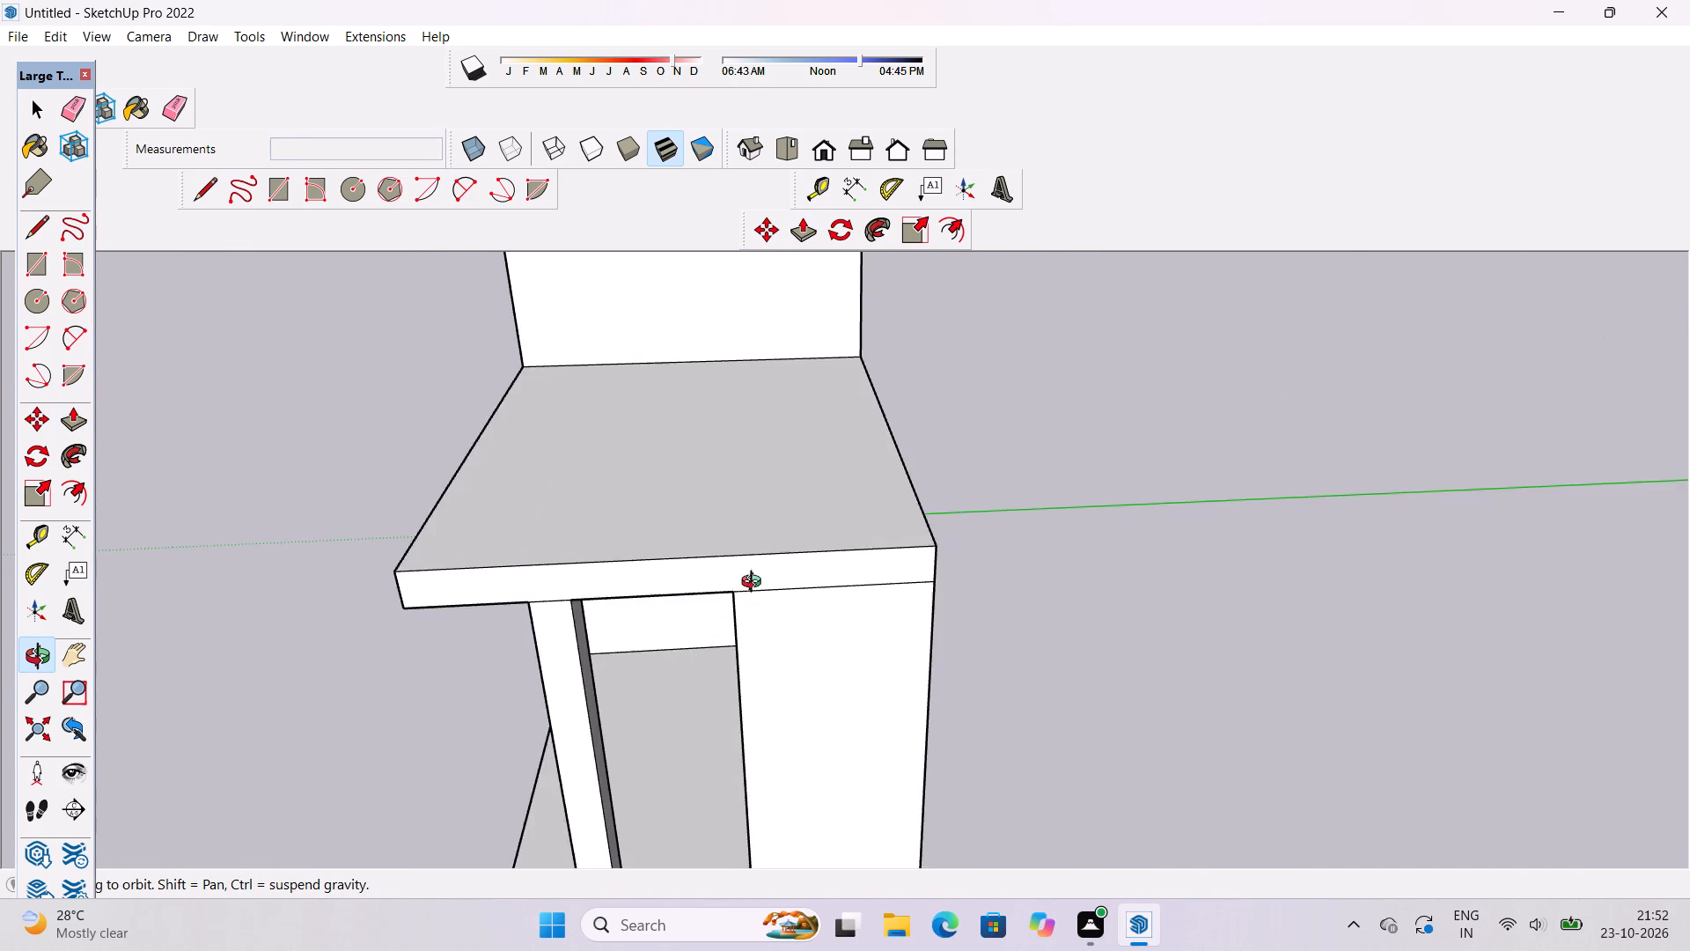
left_click_drag(755, 581, 775, 672, "shift")
left_click_drag(758, 685, 753, 652)
key("l")
scroll(742, 654, "up", 6)
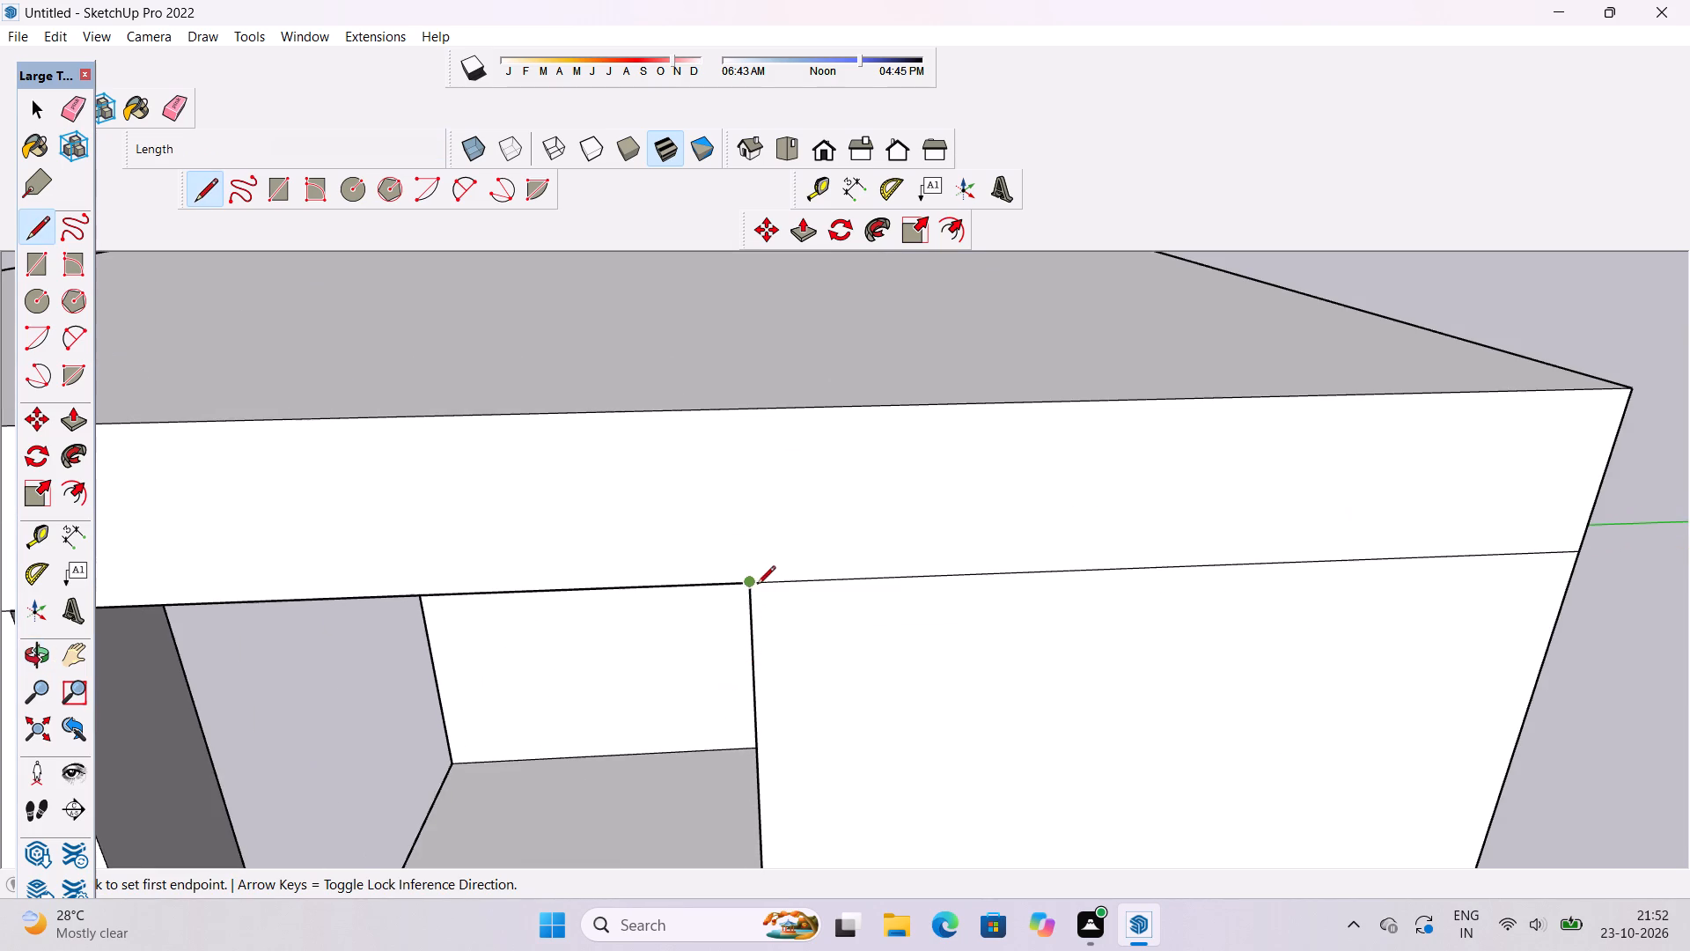
left_click(748, 587)
scroll(746, 590, "down", 5)
left_click(746, 502)
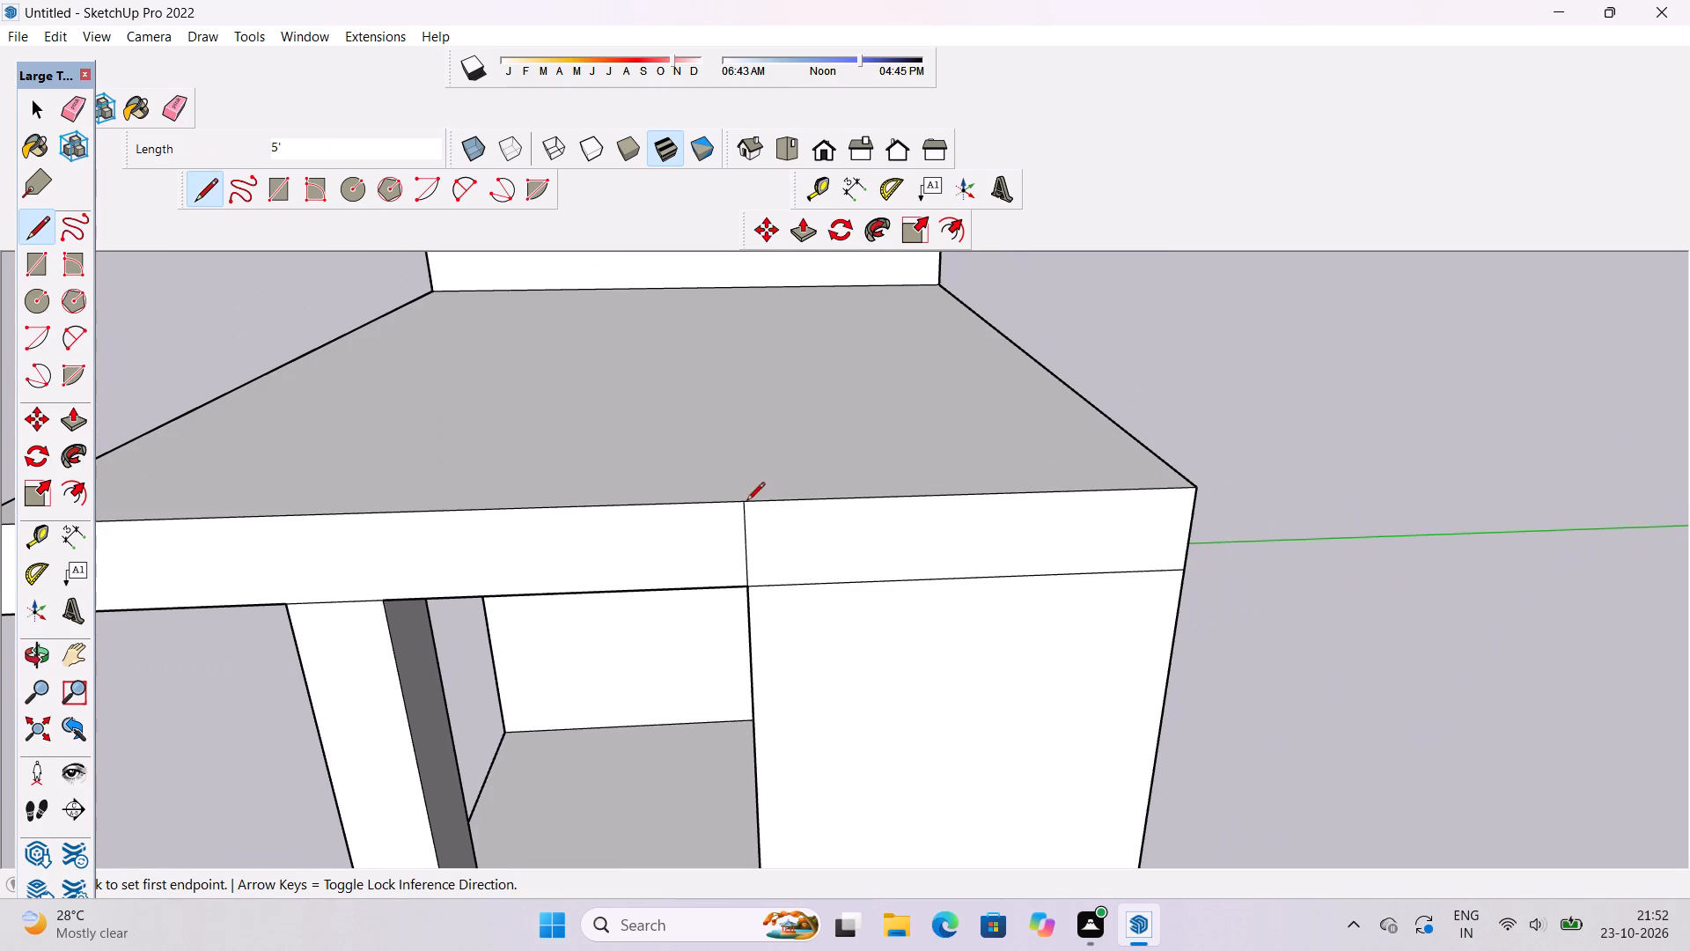
Draw an 80' line across the lower roof's top, from the vertical line's upper end to the raised block's wall.
scroll(746, 586, "down", 7)
scroll(737, 558, "up", 6)
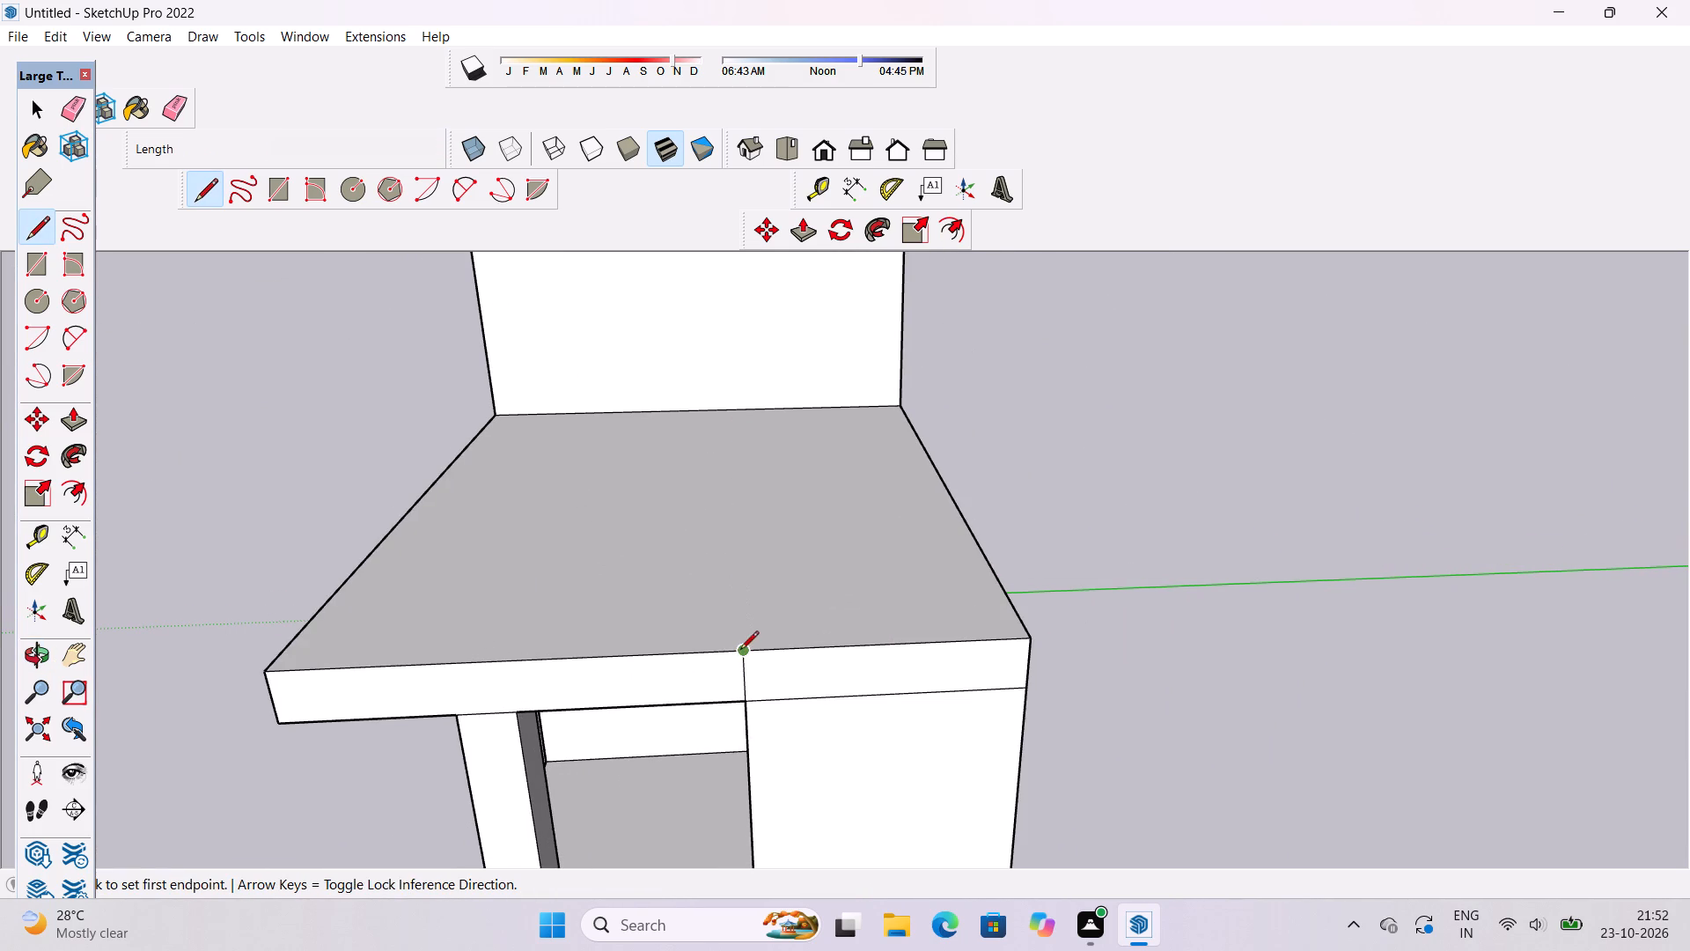
left_click(738, 651)
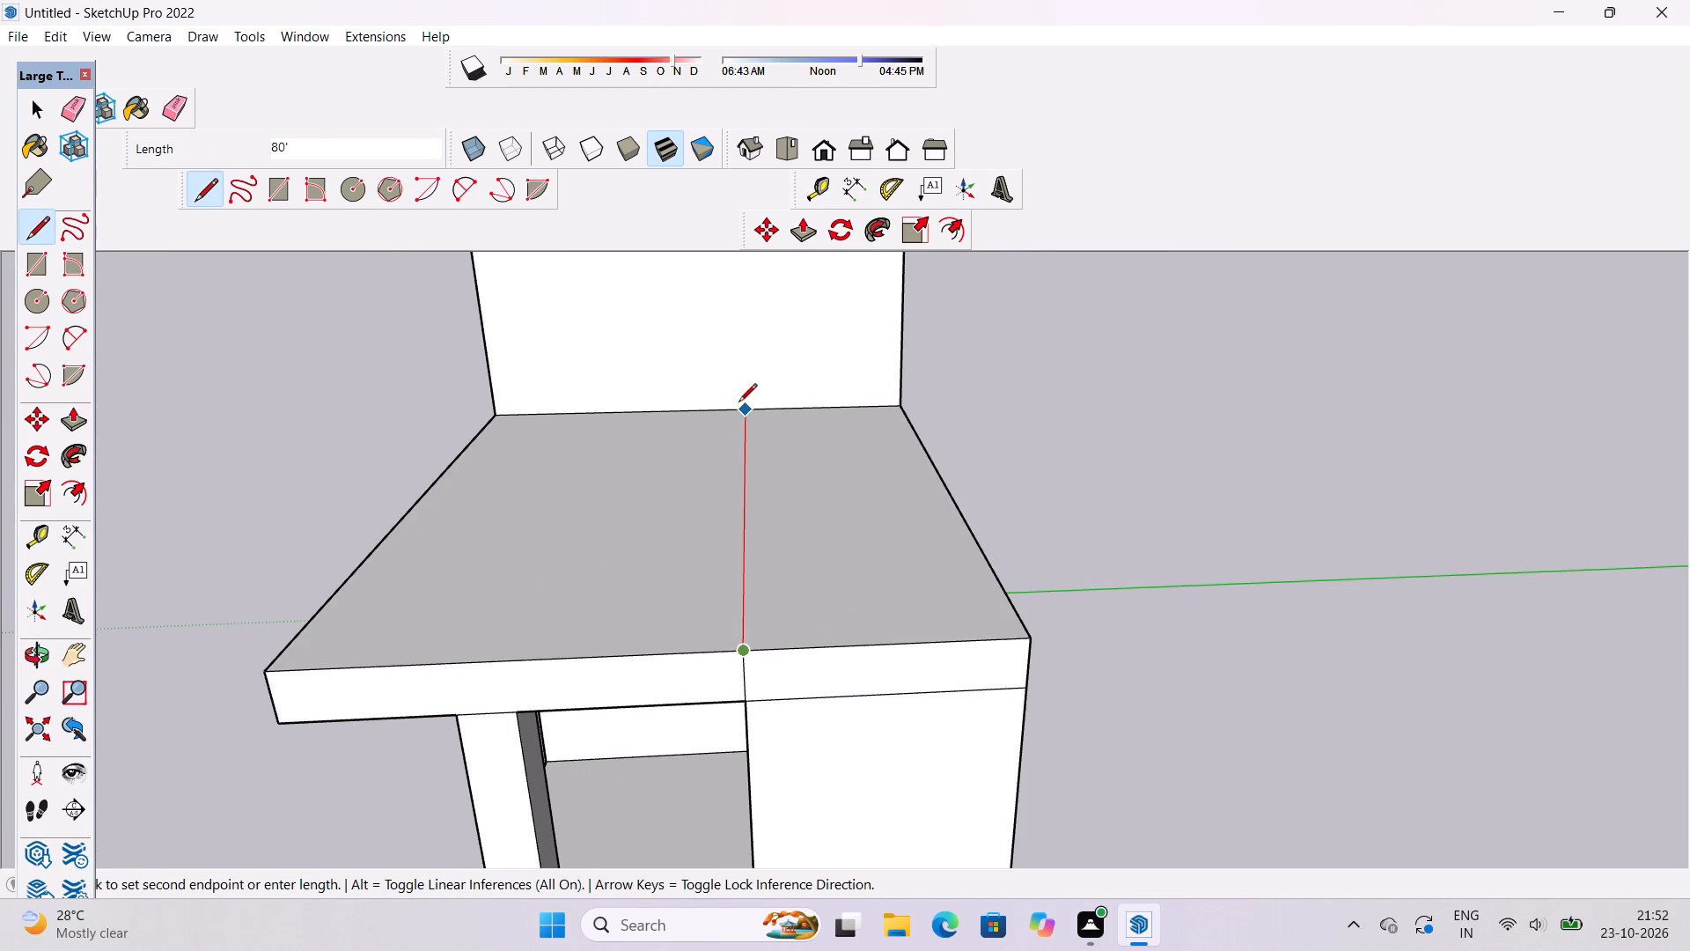
left_click(749, 410)
Push/Pull the rear strip of the lower roof up level with the top of the raised block.
key("o")
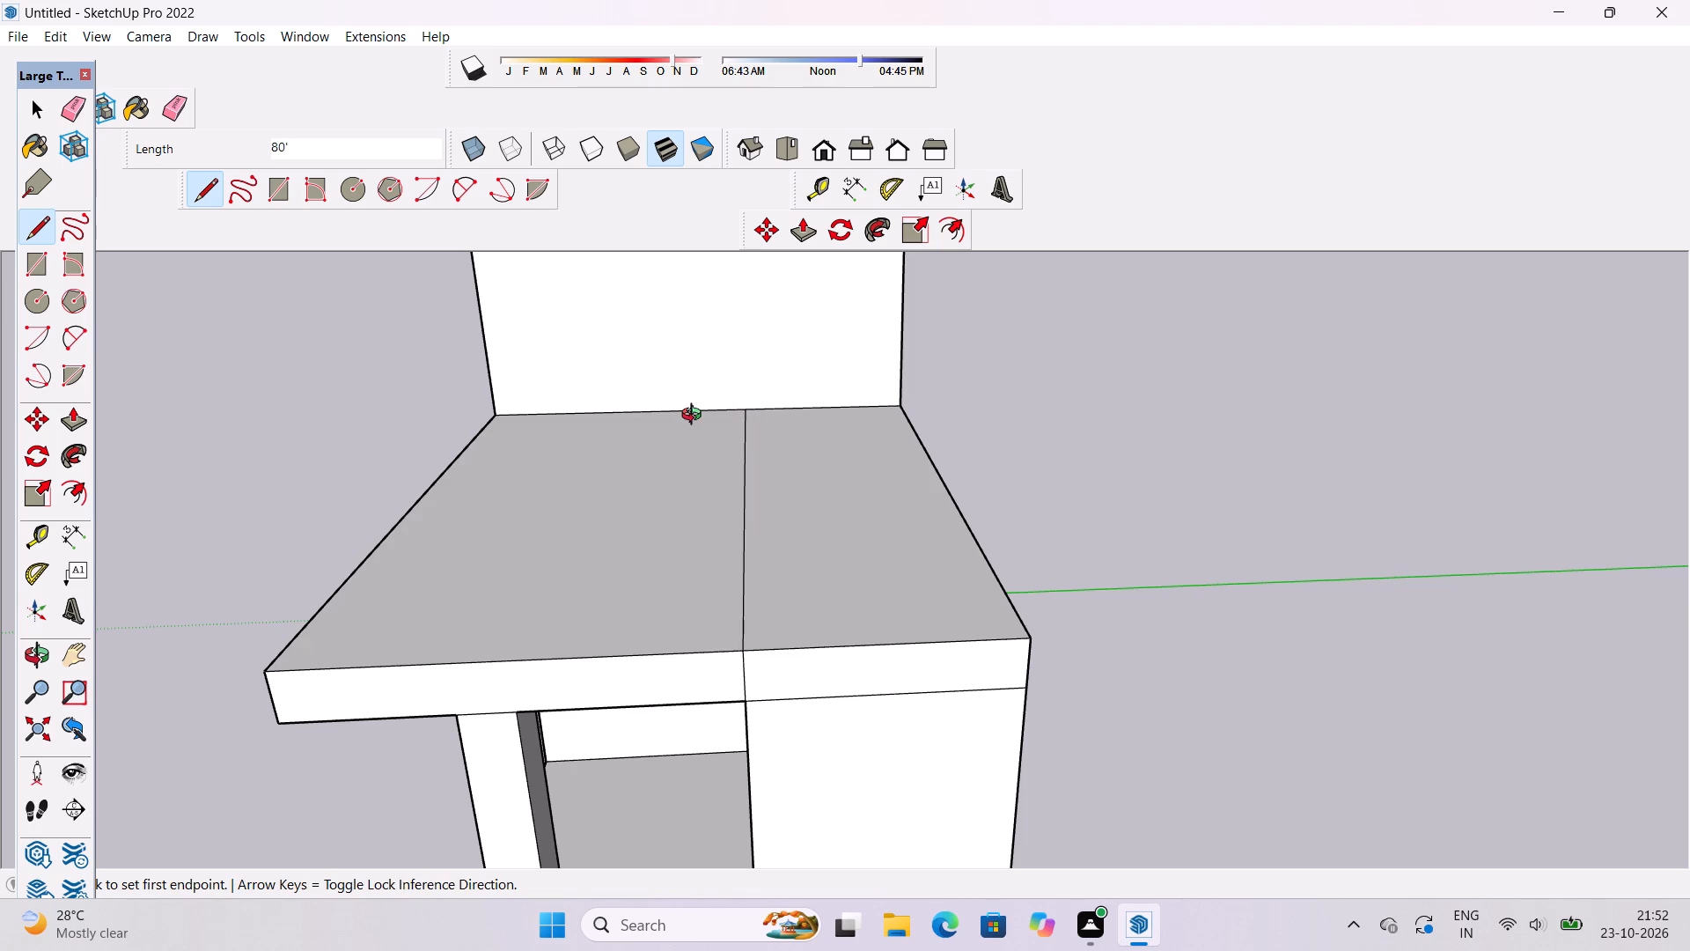
left_click_drag(566, 510, 911, 498)
scroll(913, 498, "down", 5)
left_click_drag(972, 456, 753, 520, "shift")
left_click_drag(751, 527, 775, 598)
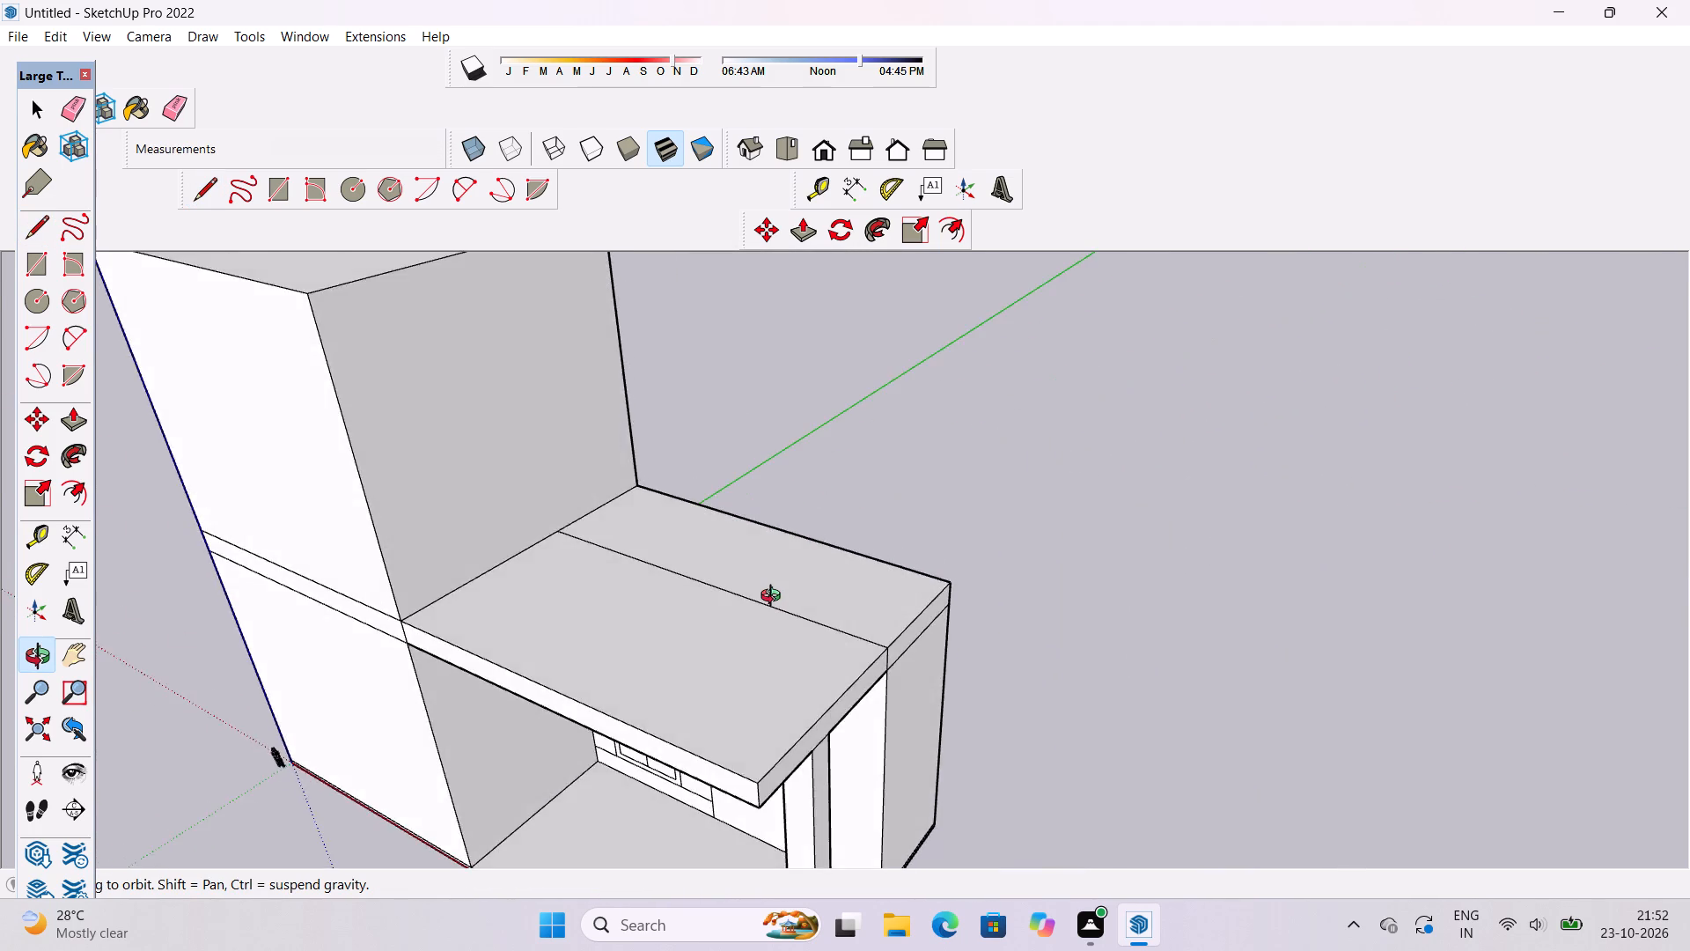
scroll(775, 594, "down", 5)
left_click_drag(771, 586, 758, 623, "shift")
left_click_drag(758, 623, 758, 663)
key("p")
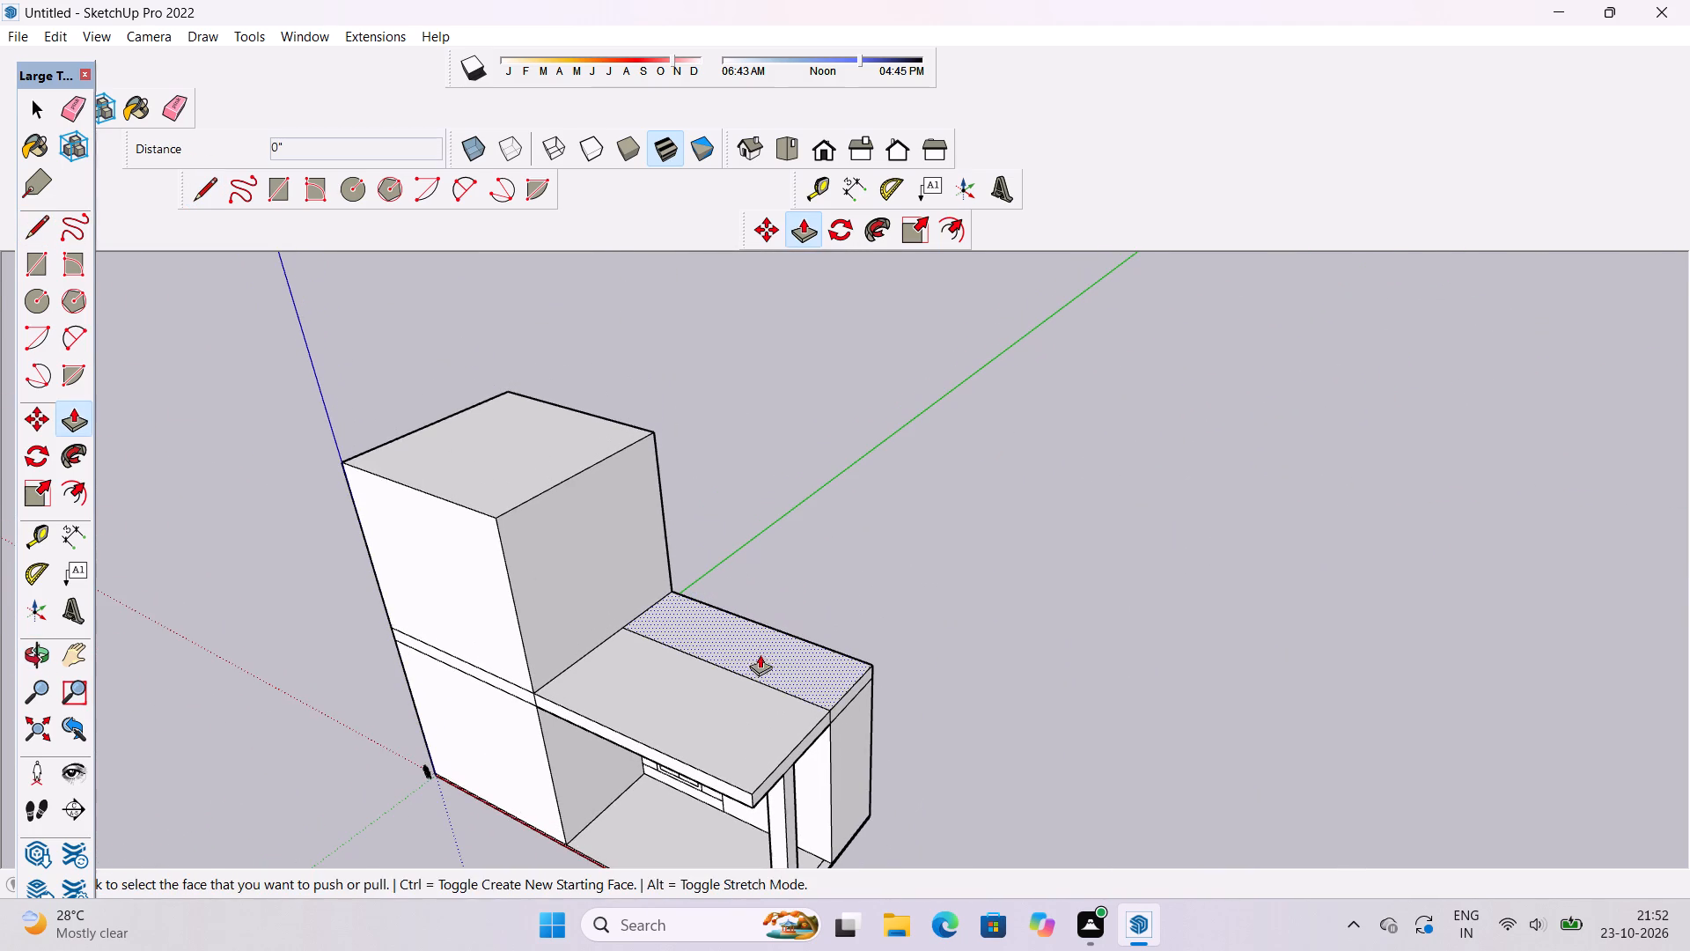
left_click(760, 645)
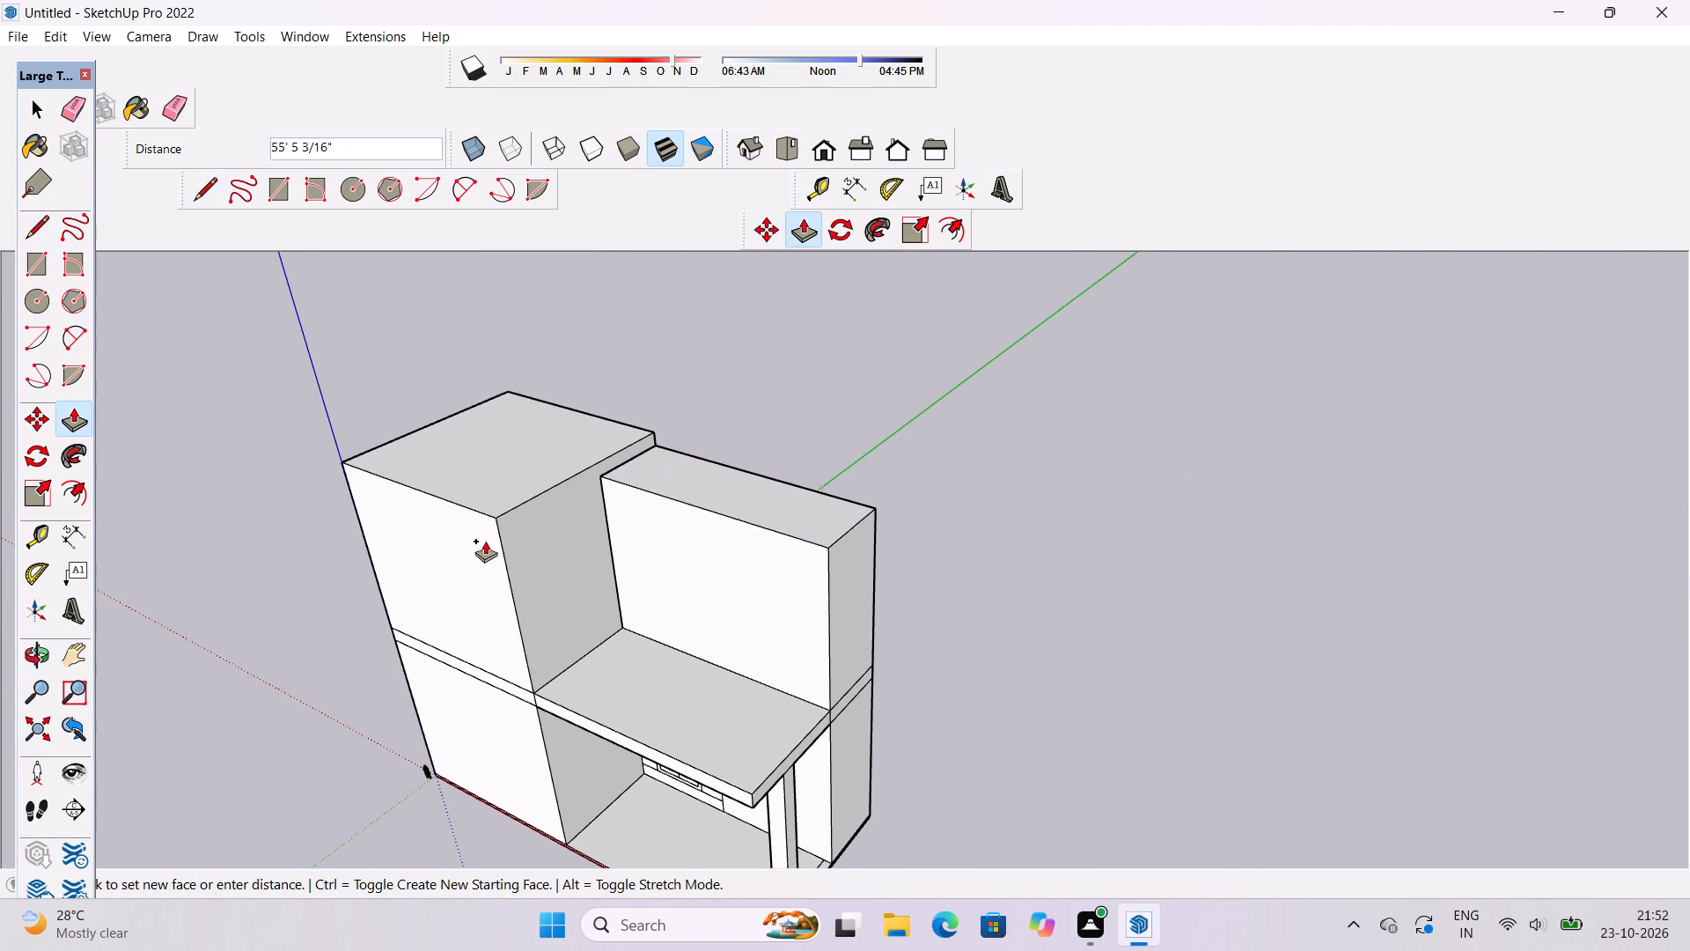
left_click(484, 519)
Examine the raised L-shaped upper mass and the lower roof terrace from several angles.
key("o")
scroll(654, 465, "down", 2)
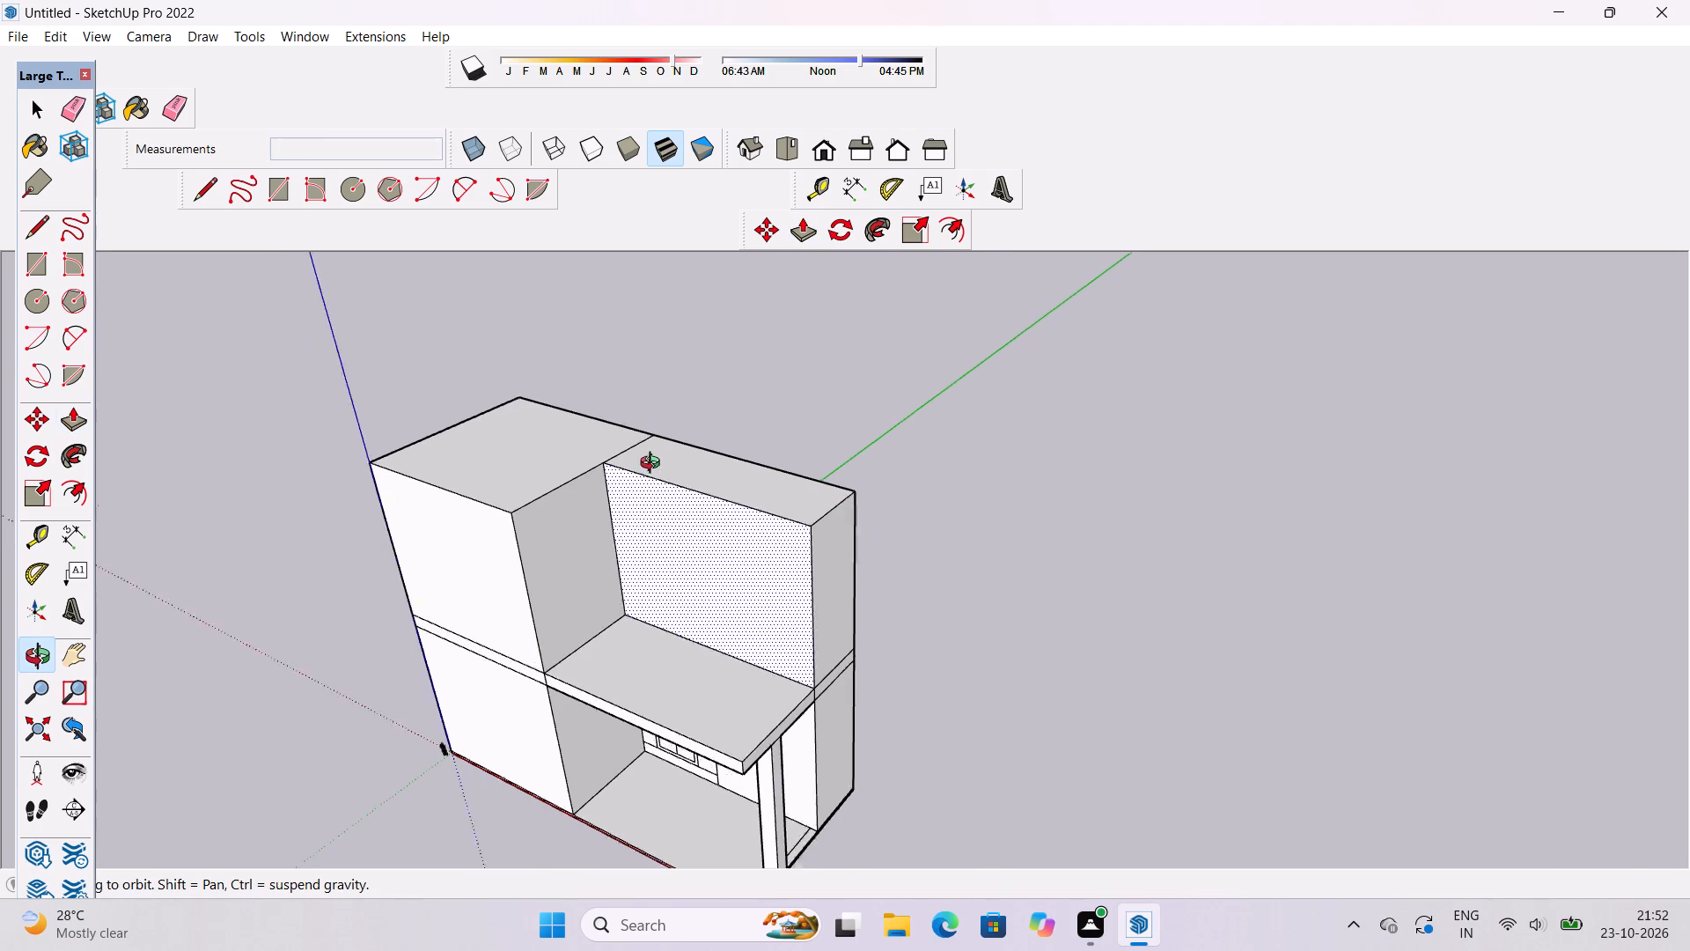
scroll(654, 465, "down", 4)
left_click_drag(529, 599, 676, 621)
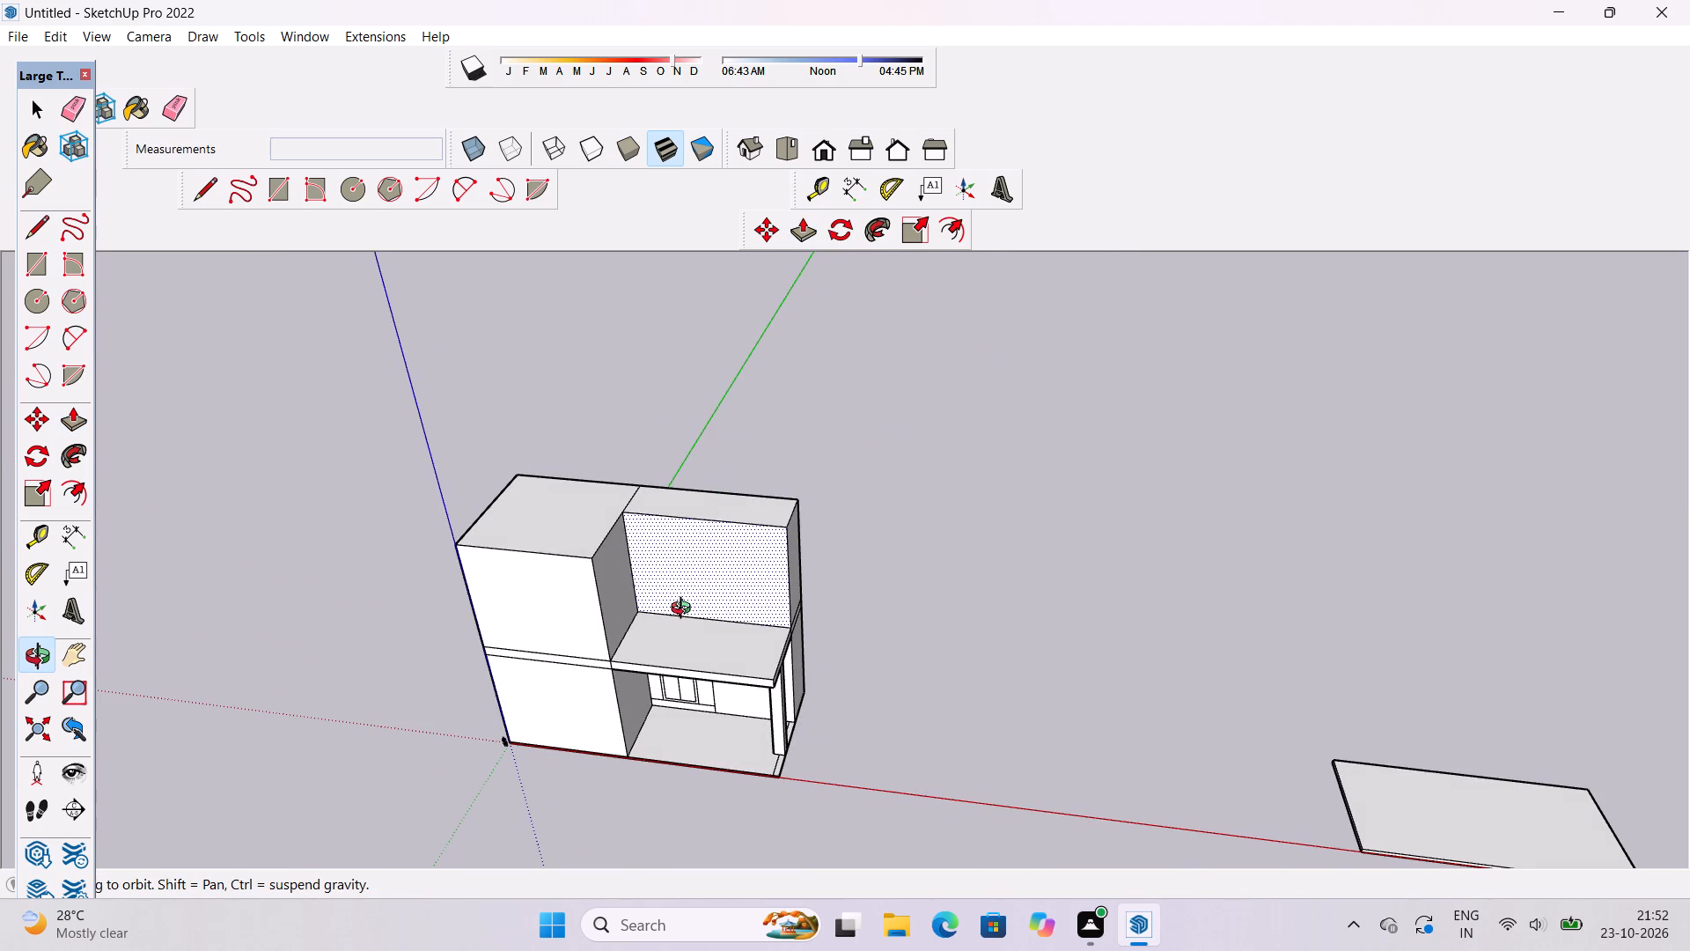
scroll(685, 608, "up", 2)
left_click_drag(686, 609, 773, 693, "shift")
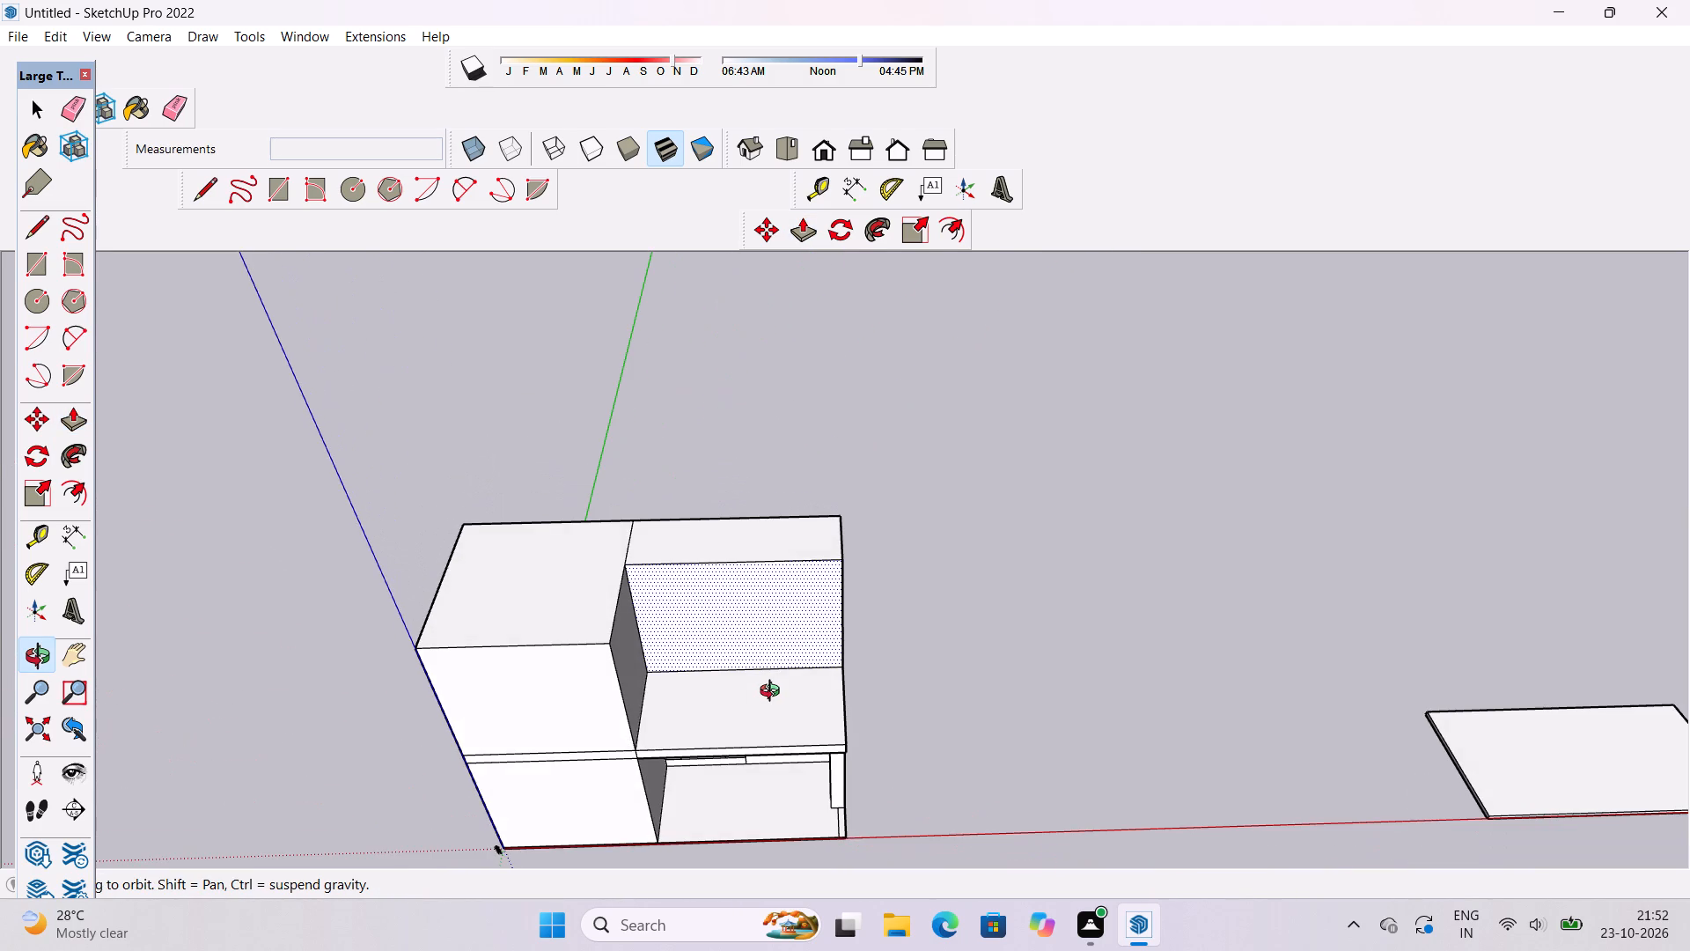
scroll(774, 693, "up", 1)
left_click_drag(780, 696, 687, 721, "shift")
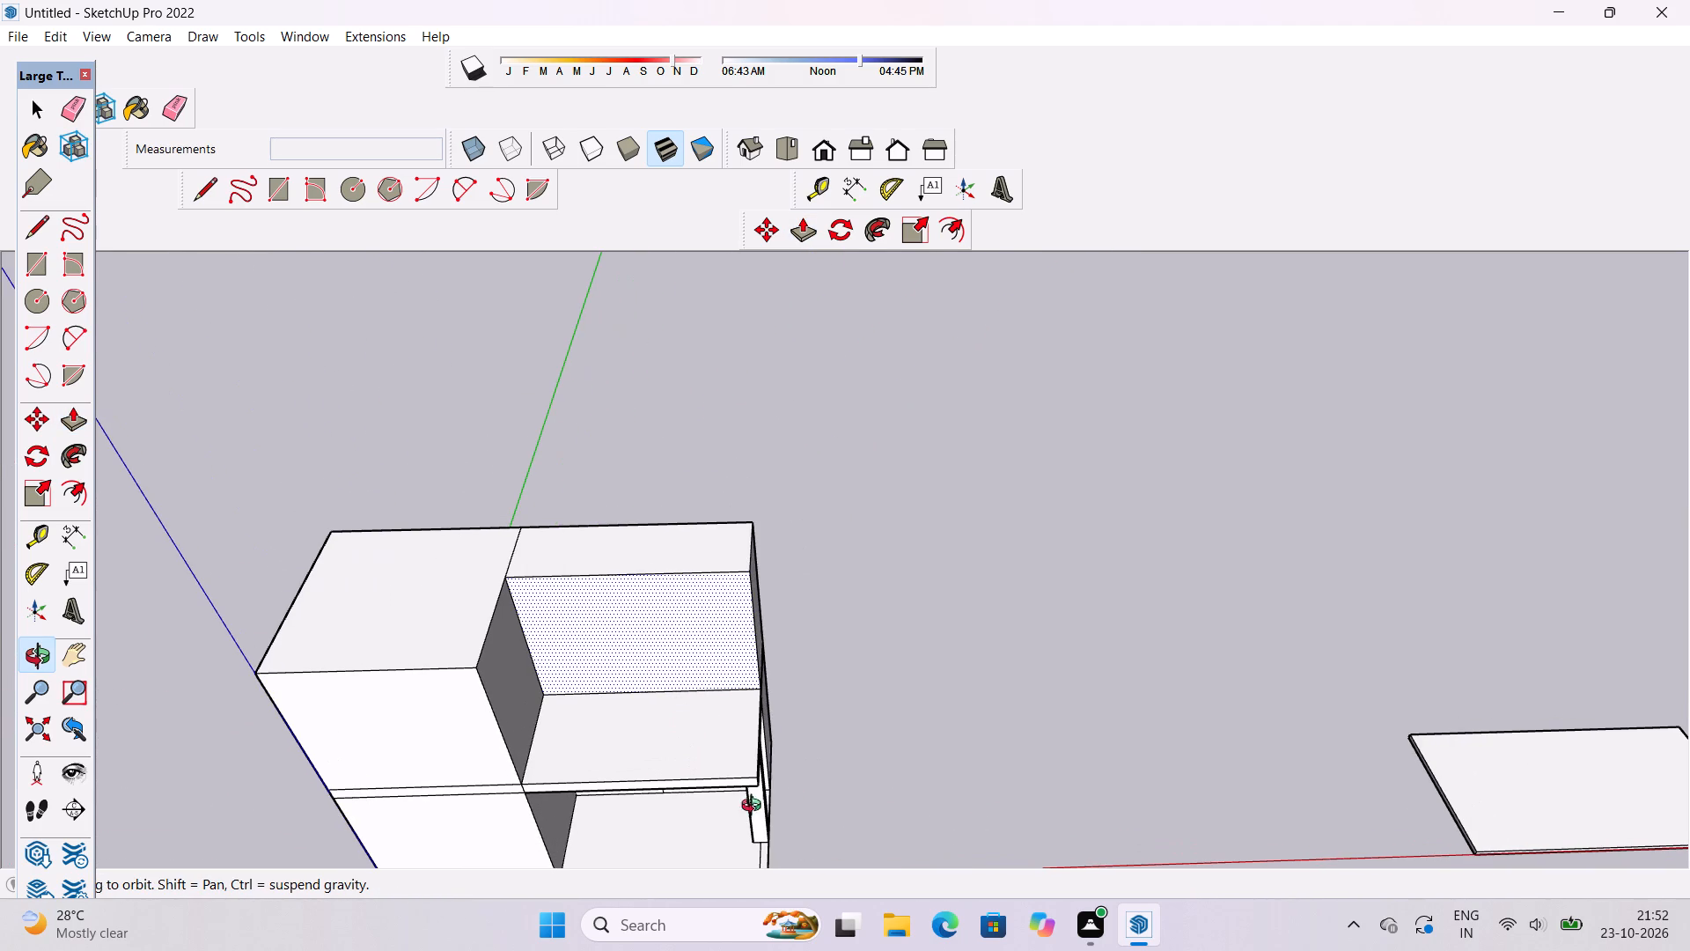
scroll(743, 804, "up", 1)
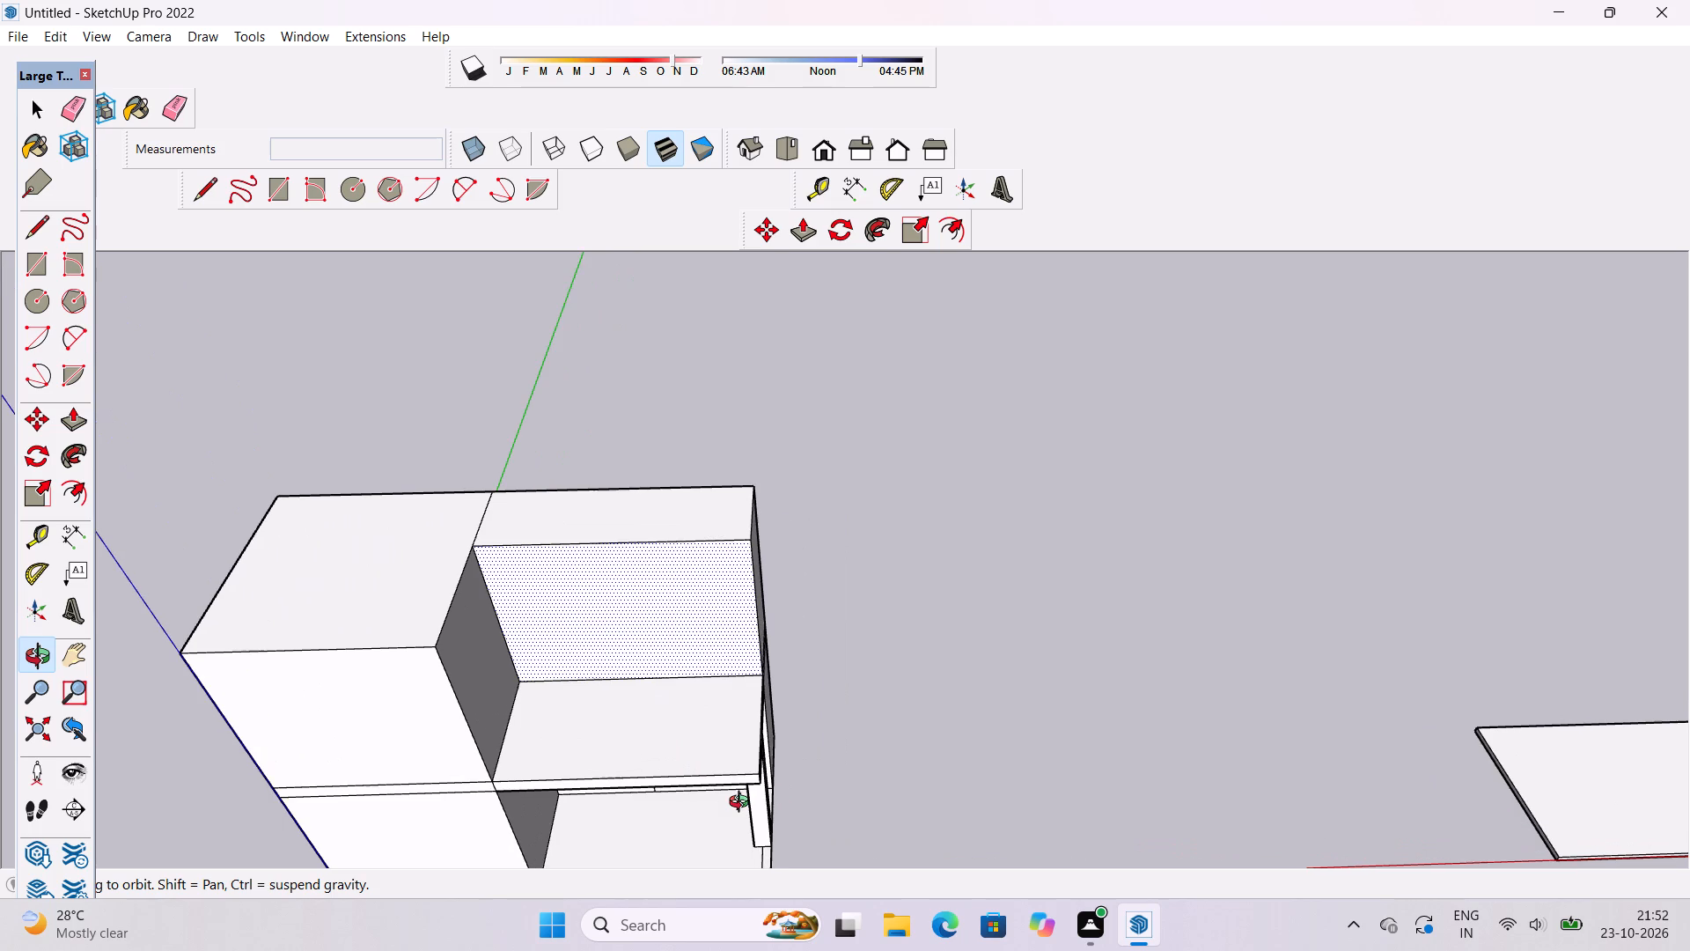
scroll(743, 804, "up", 1)
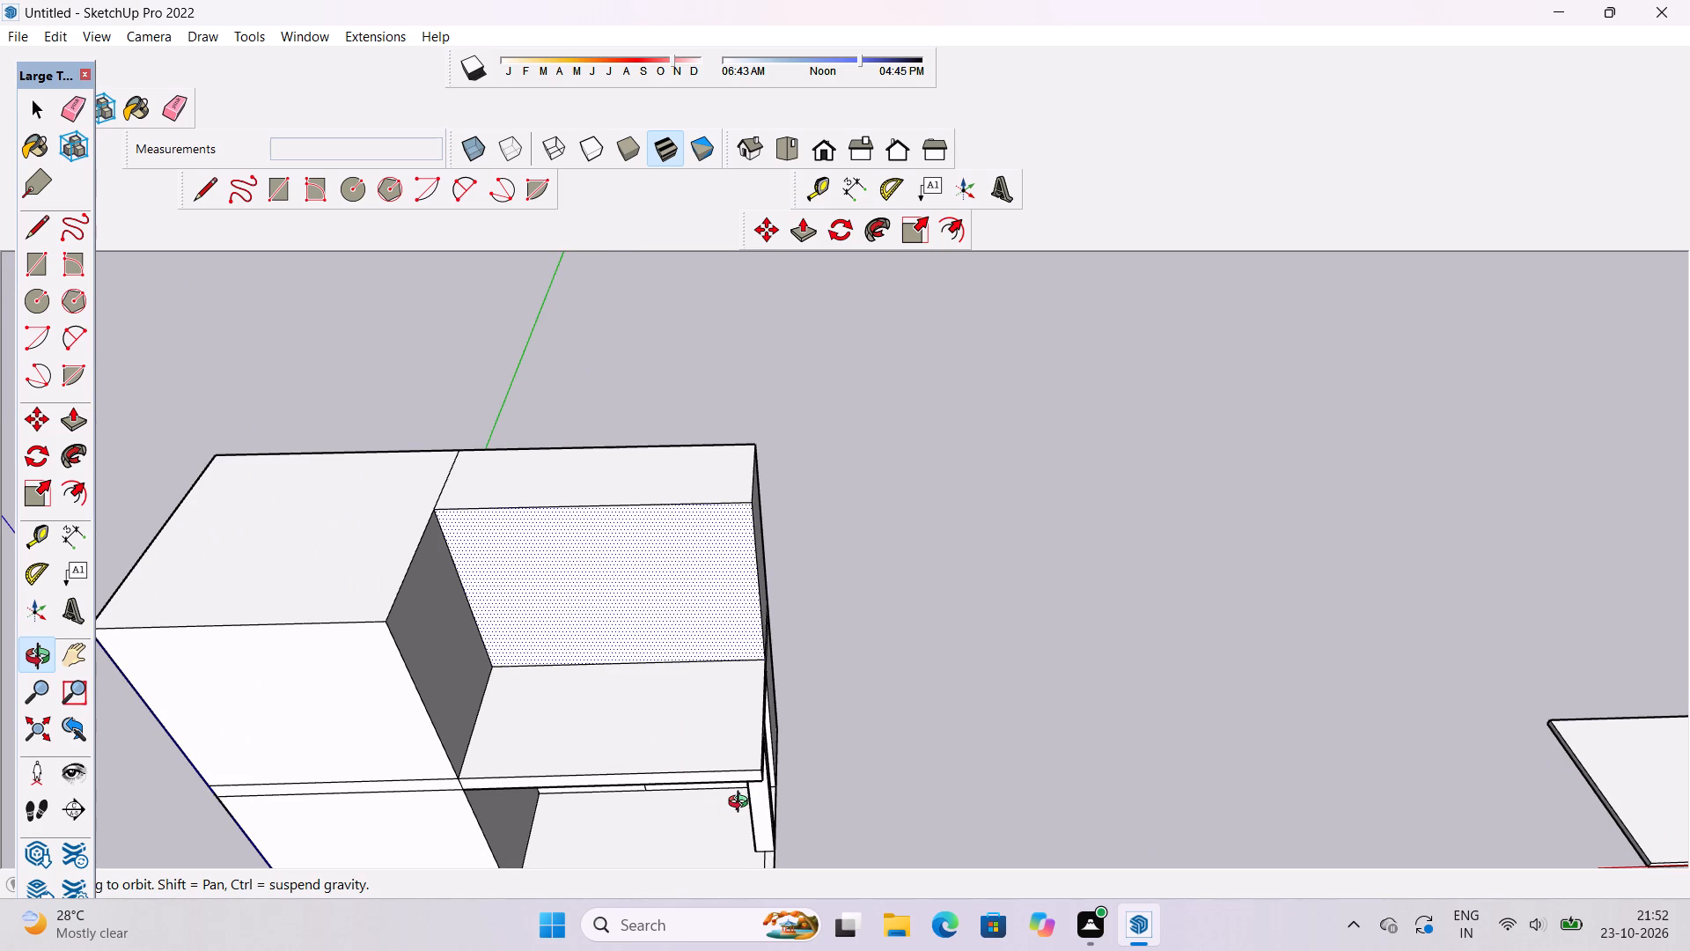
scroll(742, 804, "down", 4)
left_click_drag(665, 773, 773, 741, "shift")
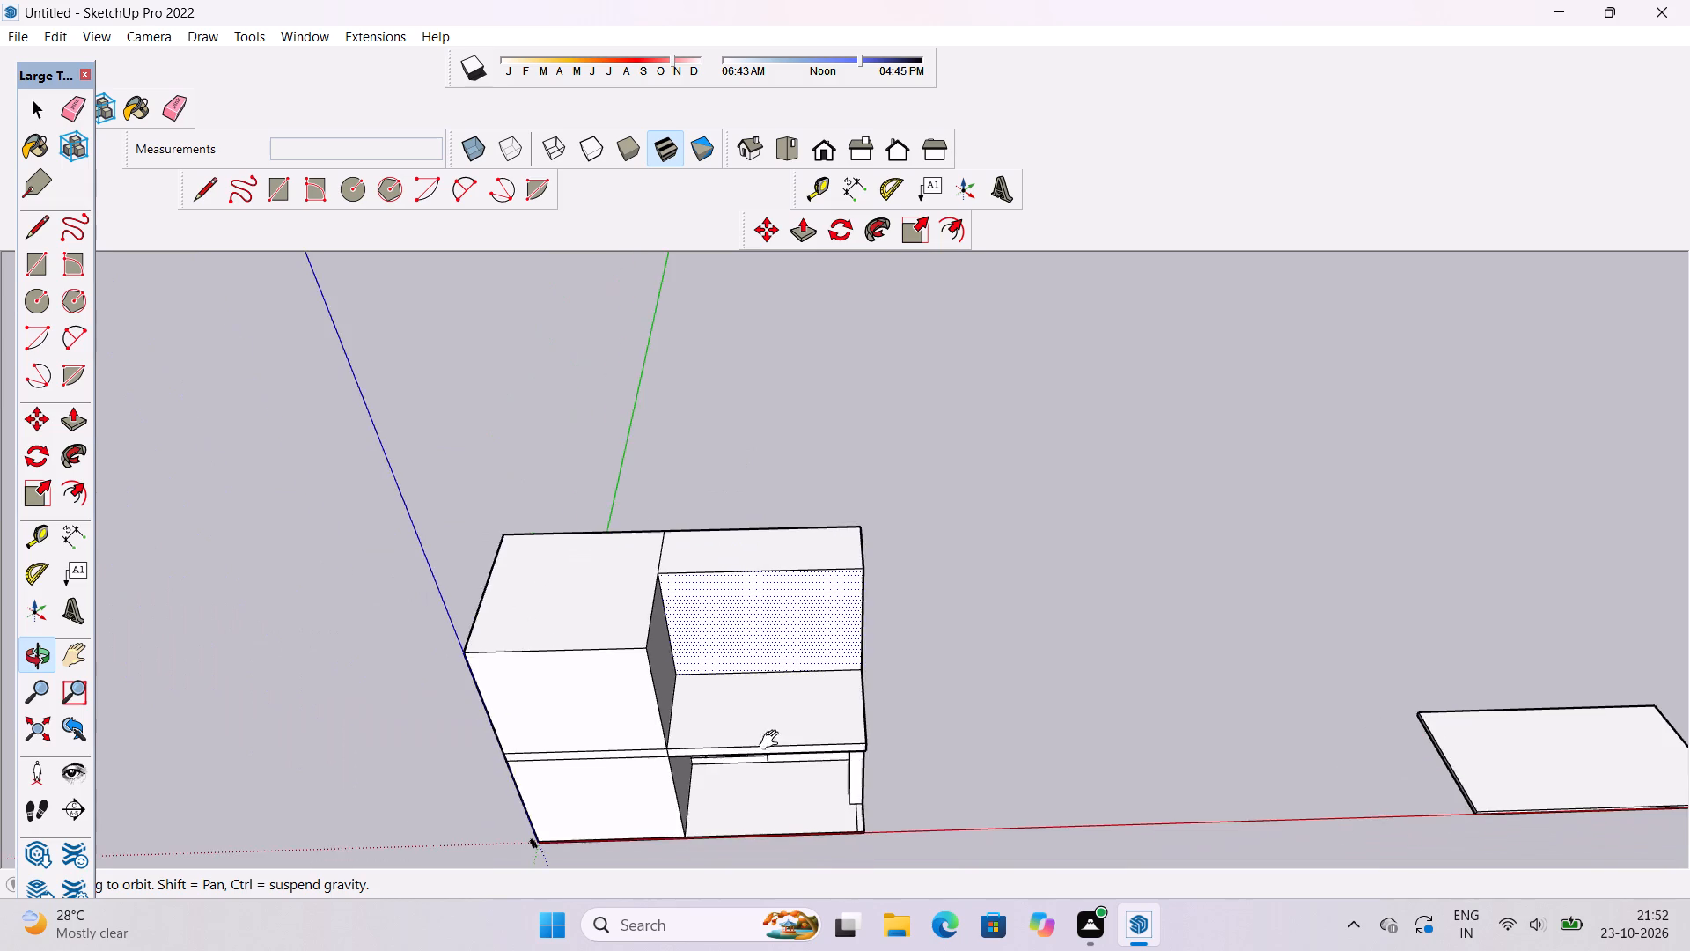
left_click_drag(773, 741, 952, 741)
scroll(706, 574, "up", 5)
left_click_drag(791, 666, 709, 563, "shift")
scroll(660, 525, "down", 7)
left_click_drag(614, 719, 642, 710)
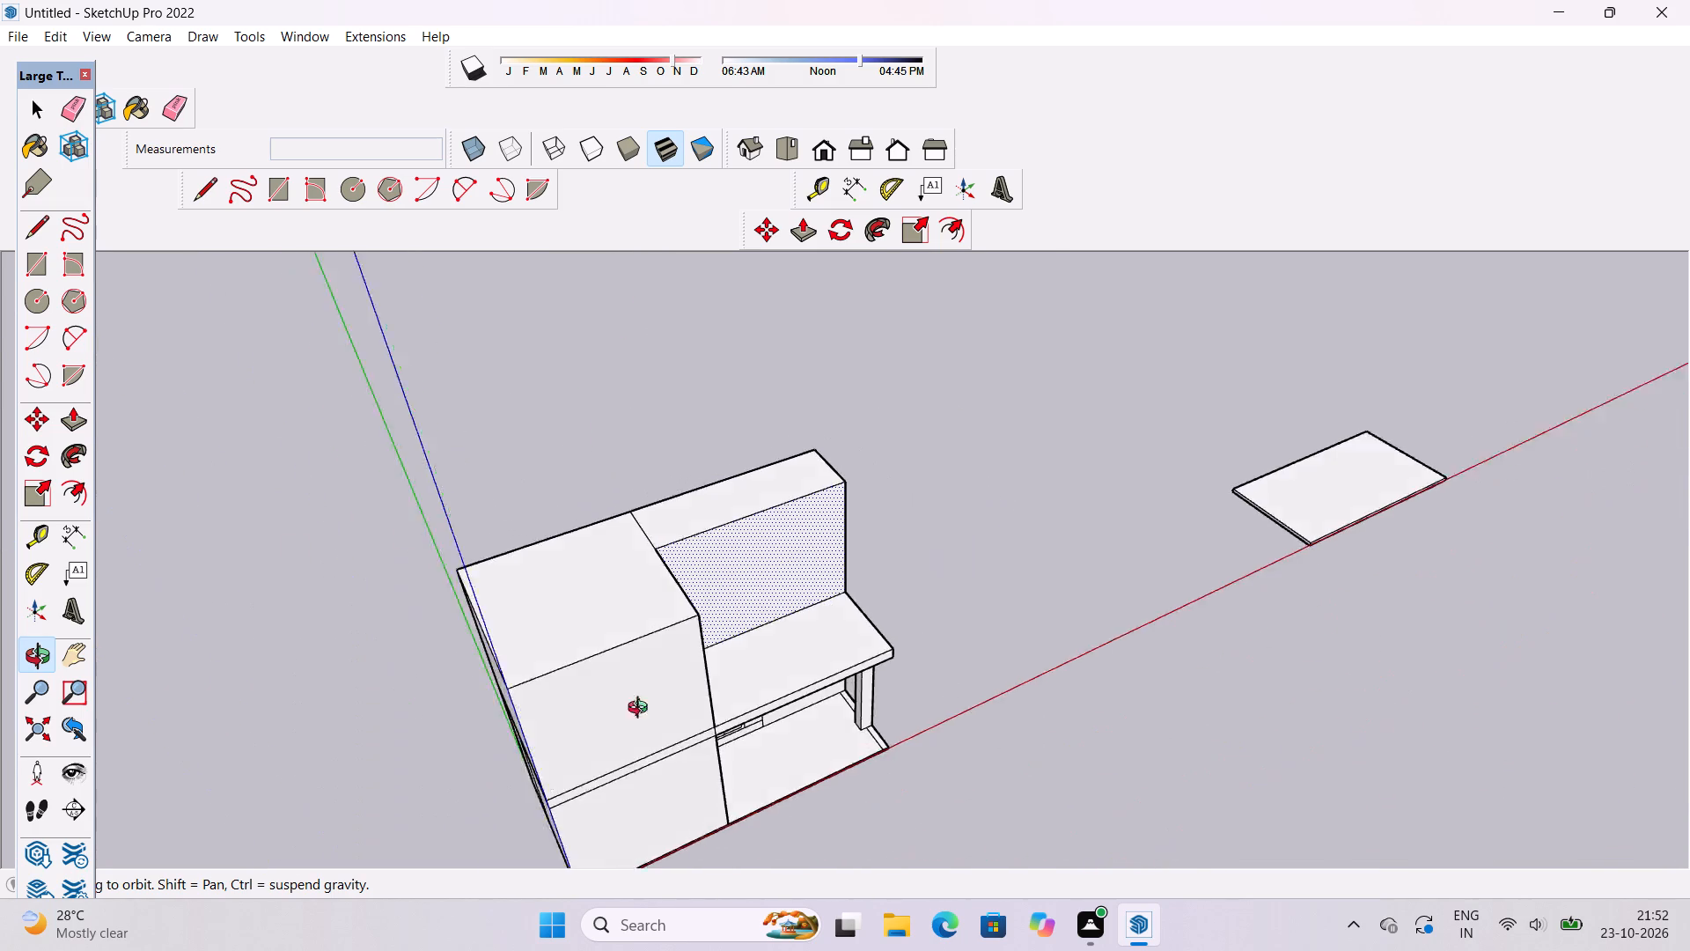
left_click_drag(642, 710, 697, 687)
left_click_drag(733, 680, 494, 653, "shift")
key("space")
left_click(801, 521)
scroll(911, 505, "down", 5)
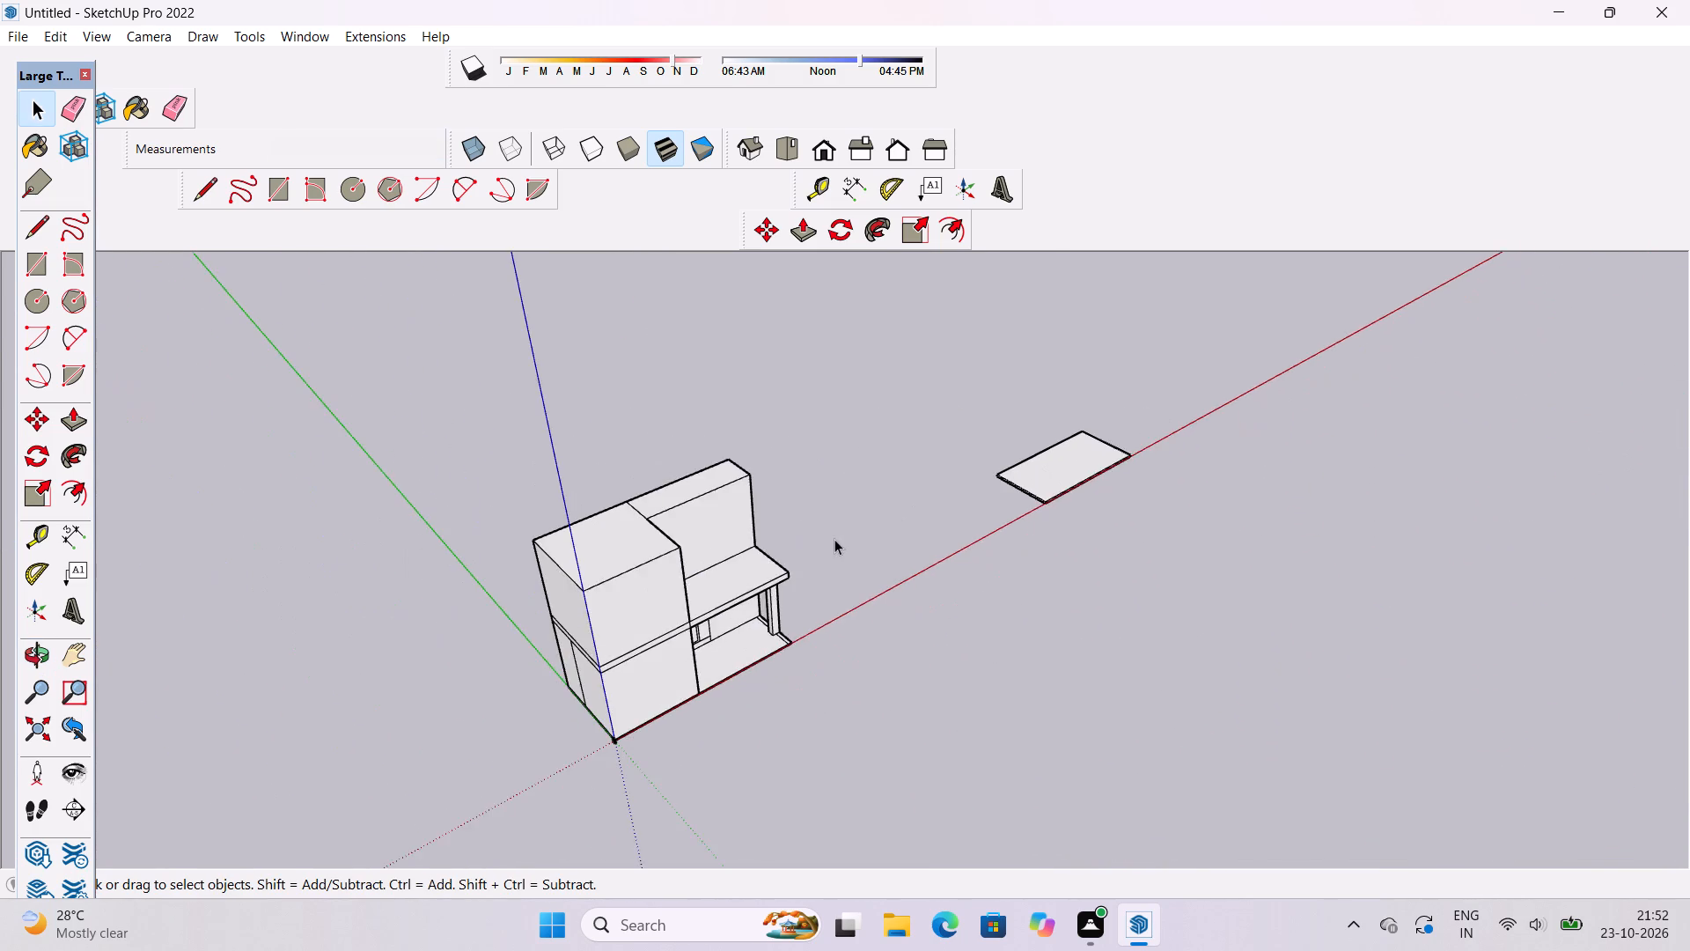
Place a guide line 3' inward from the short outer edge of the lower roof terrace.
scroll(834, 539, "up", 4)
scroll(723, 551, "up", 5)
key("t")
scroll(713, 554, "up", 5)
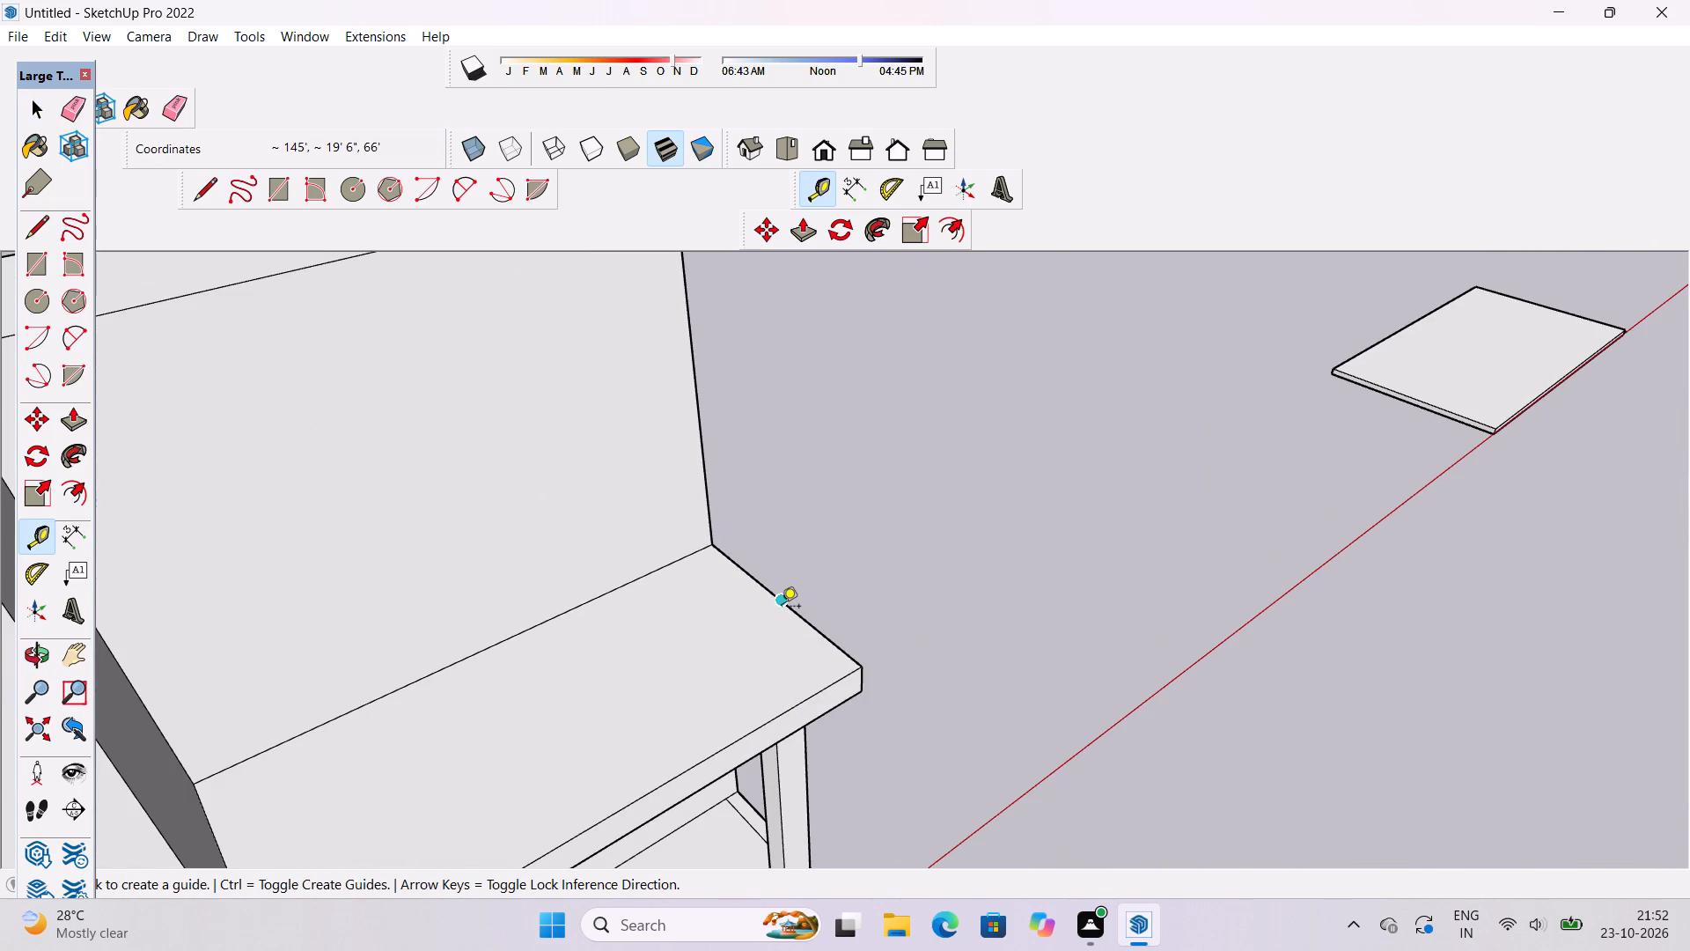
left_click(782, 605)
type("3'")
key("Return")
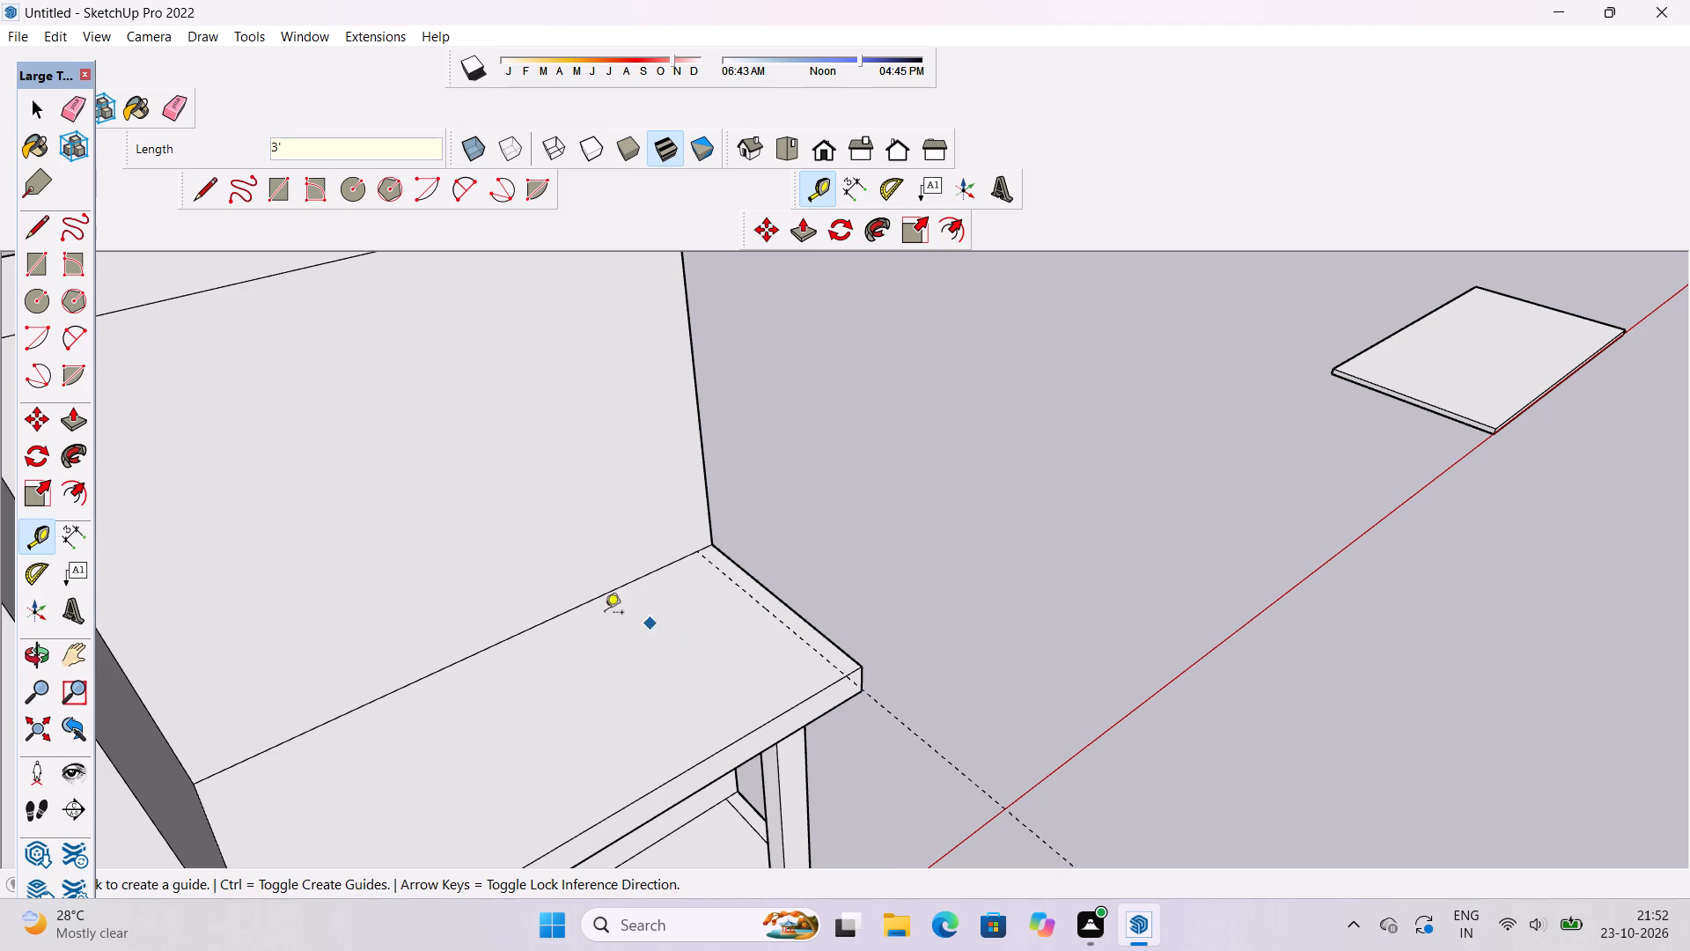
Draw a 39' line along the guide, from the rear upper wall's base to the terrace's long front edge.
left_click(200, 188)
scroll(871, 661, "up", 1)
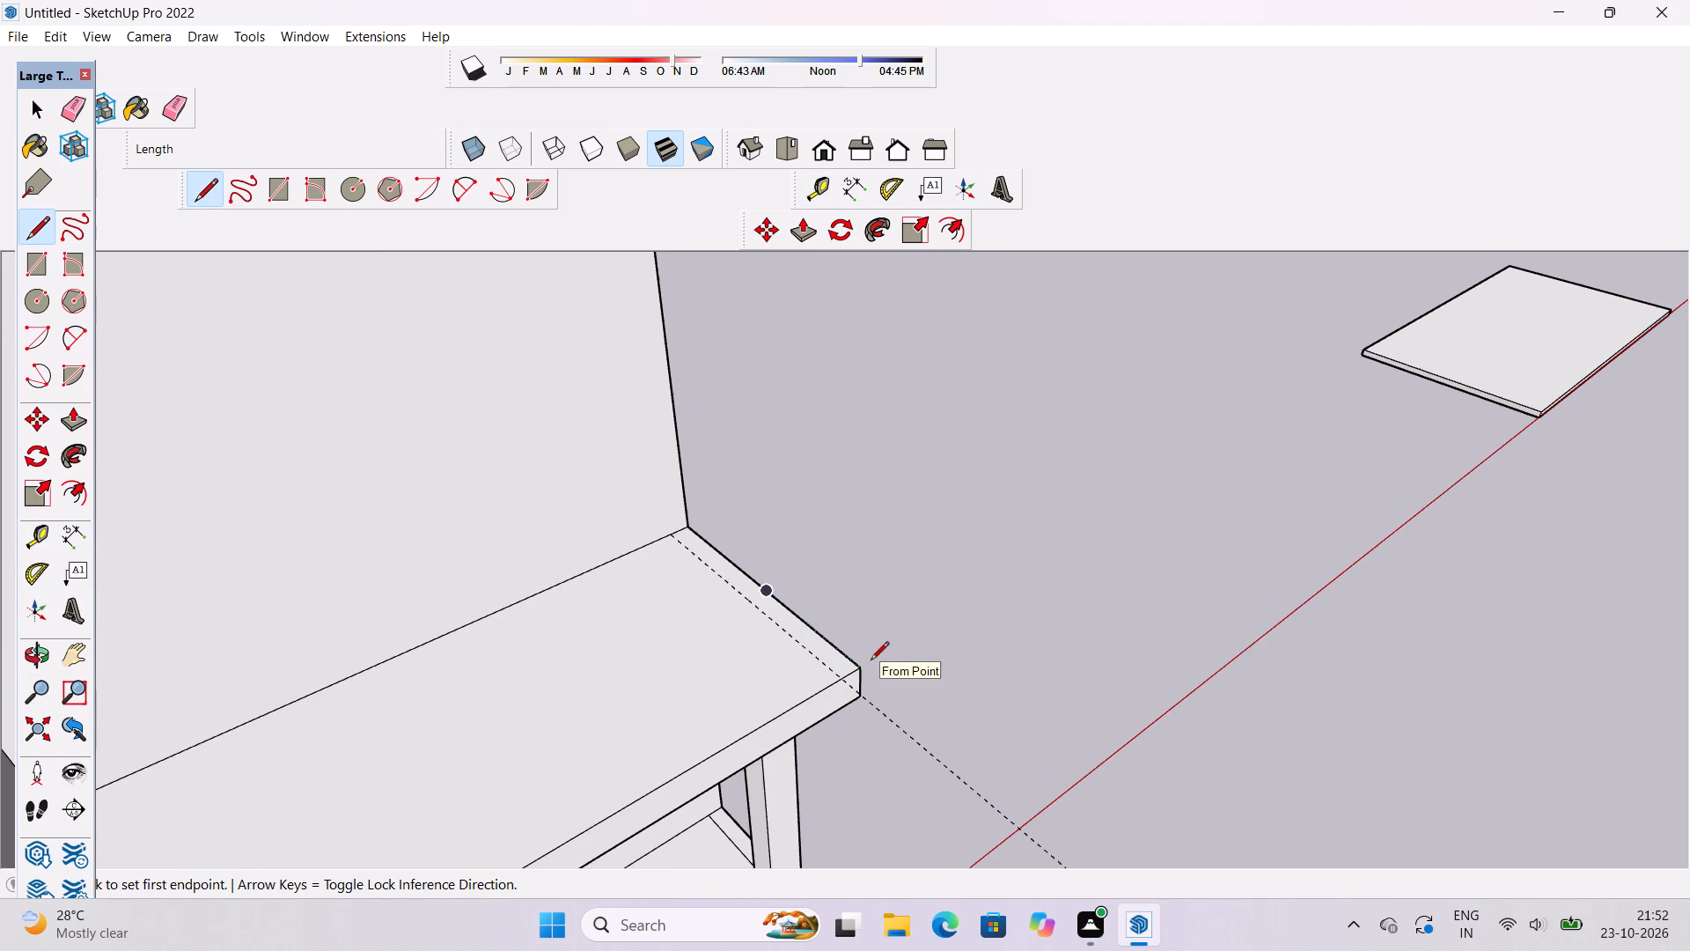
scroll(826, 632, "up", 4)
scroll(632, 549, "up", 5)
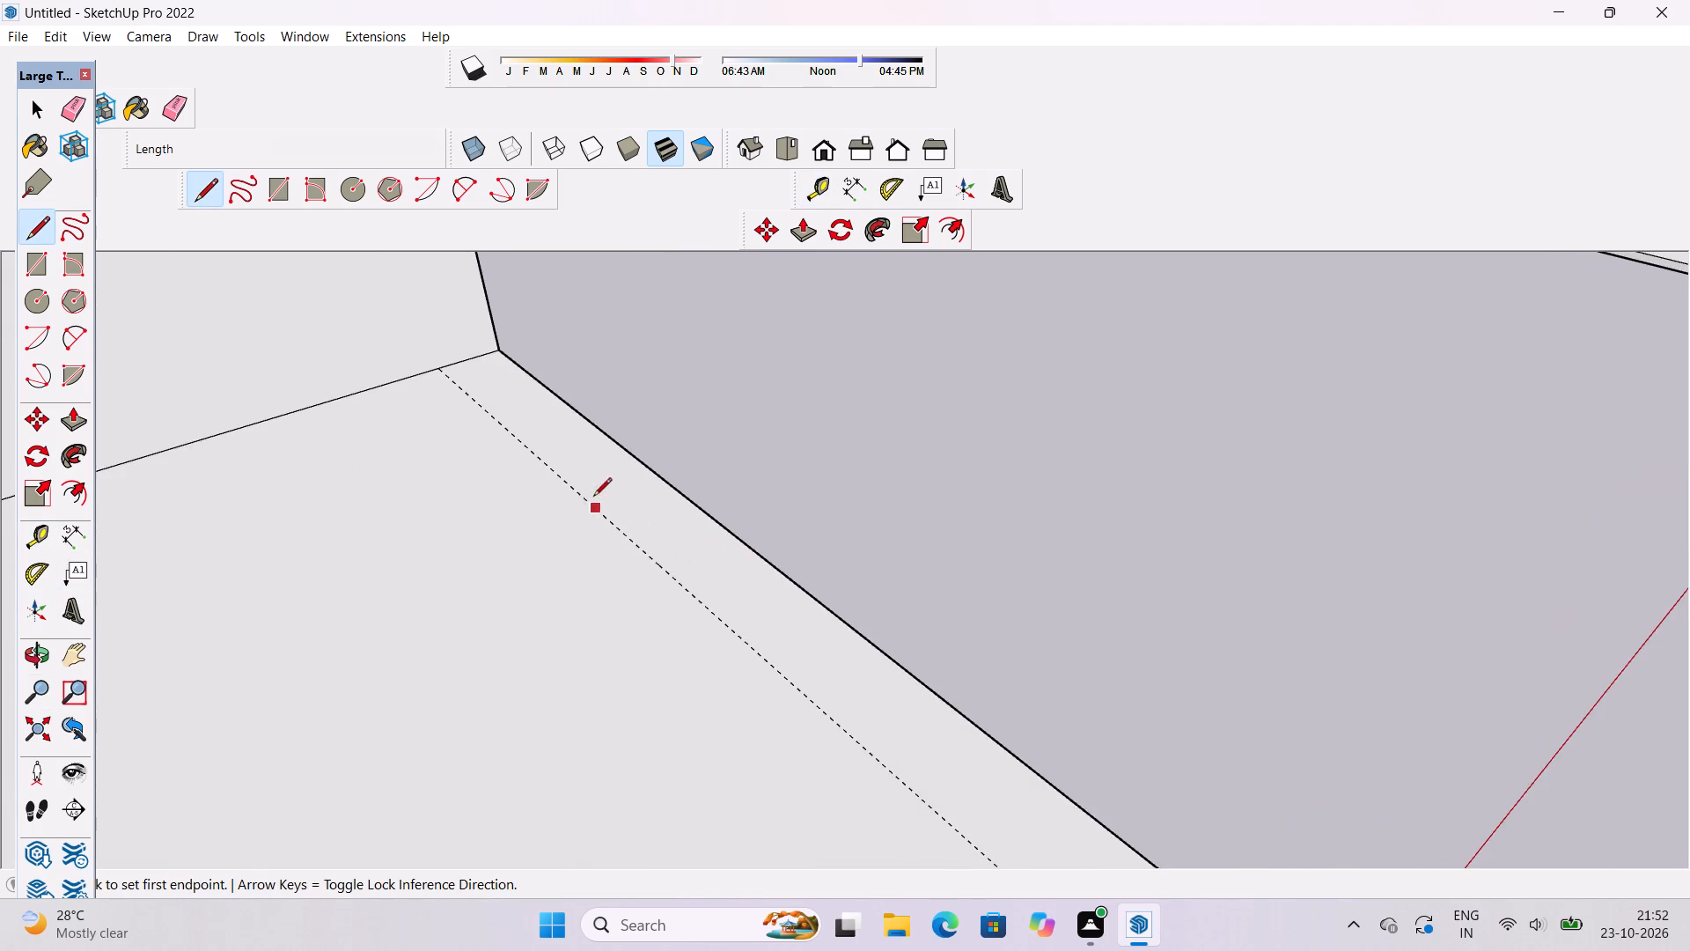
scroll(574, 457, "up", 3)
scroll(549, 474, "down", 5)
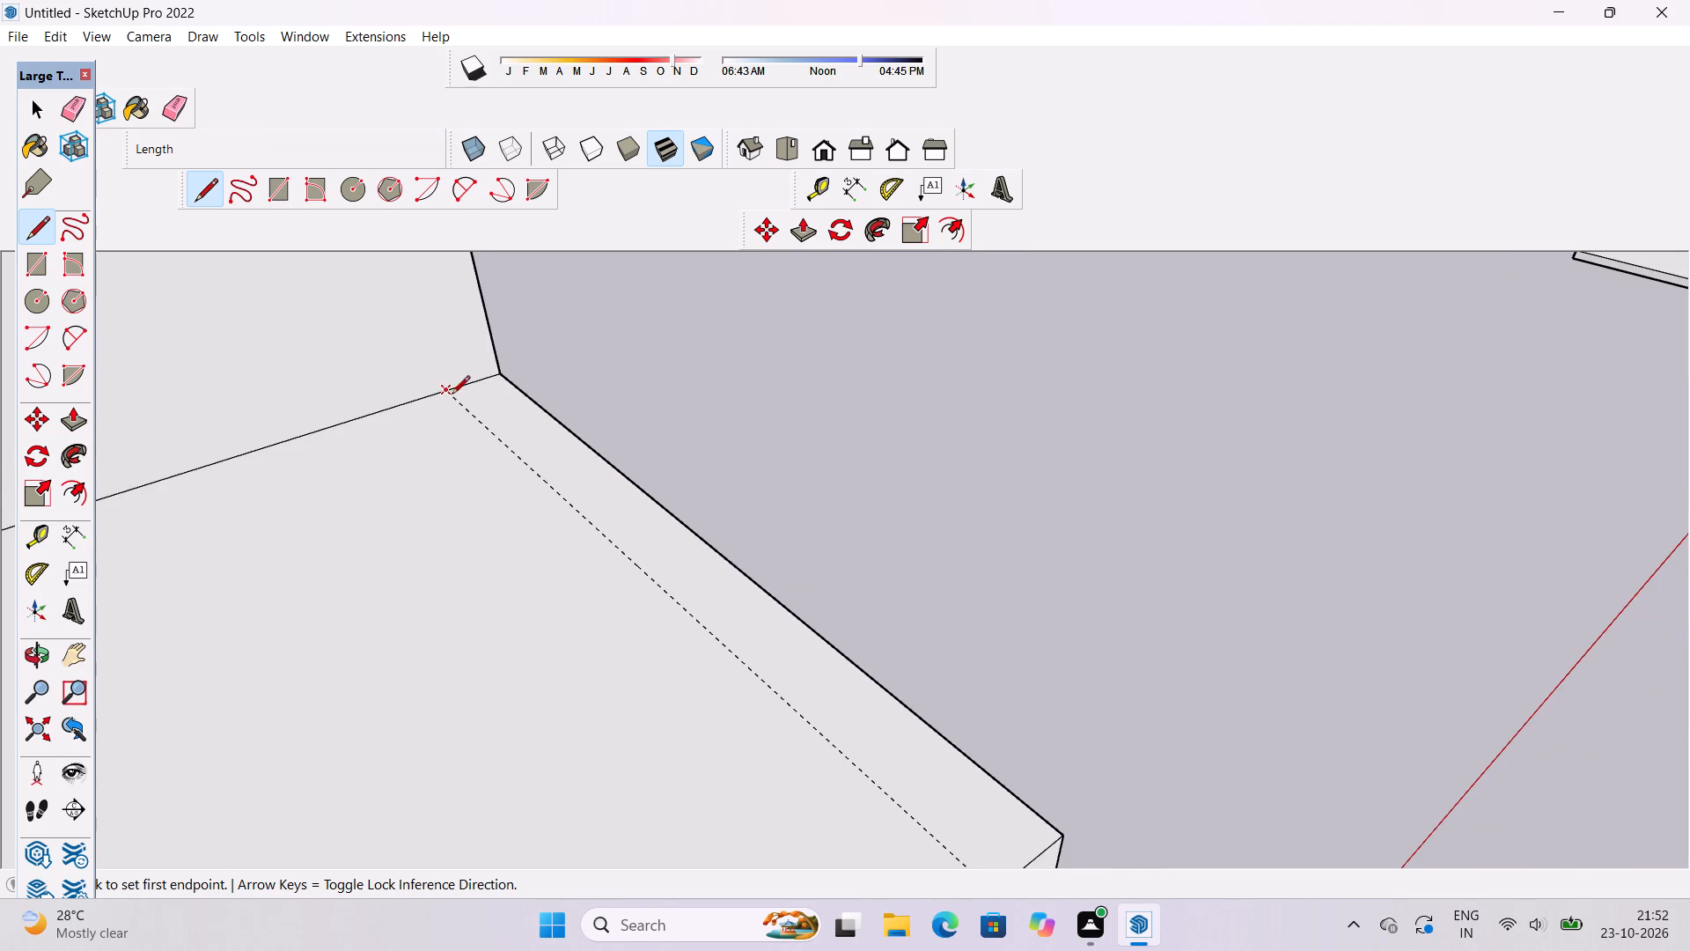
left_click(445, 394)
scroll(478, 400, "down", 7)
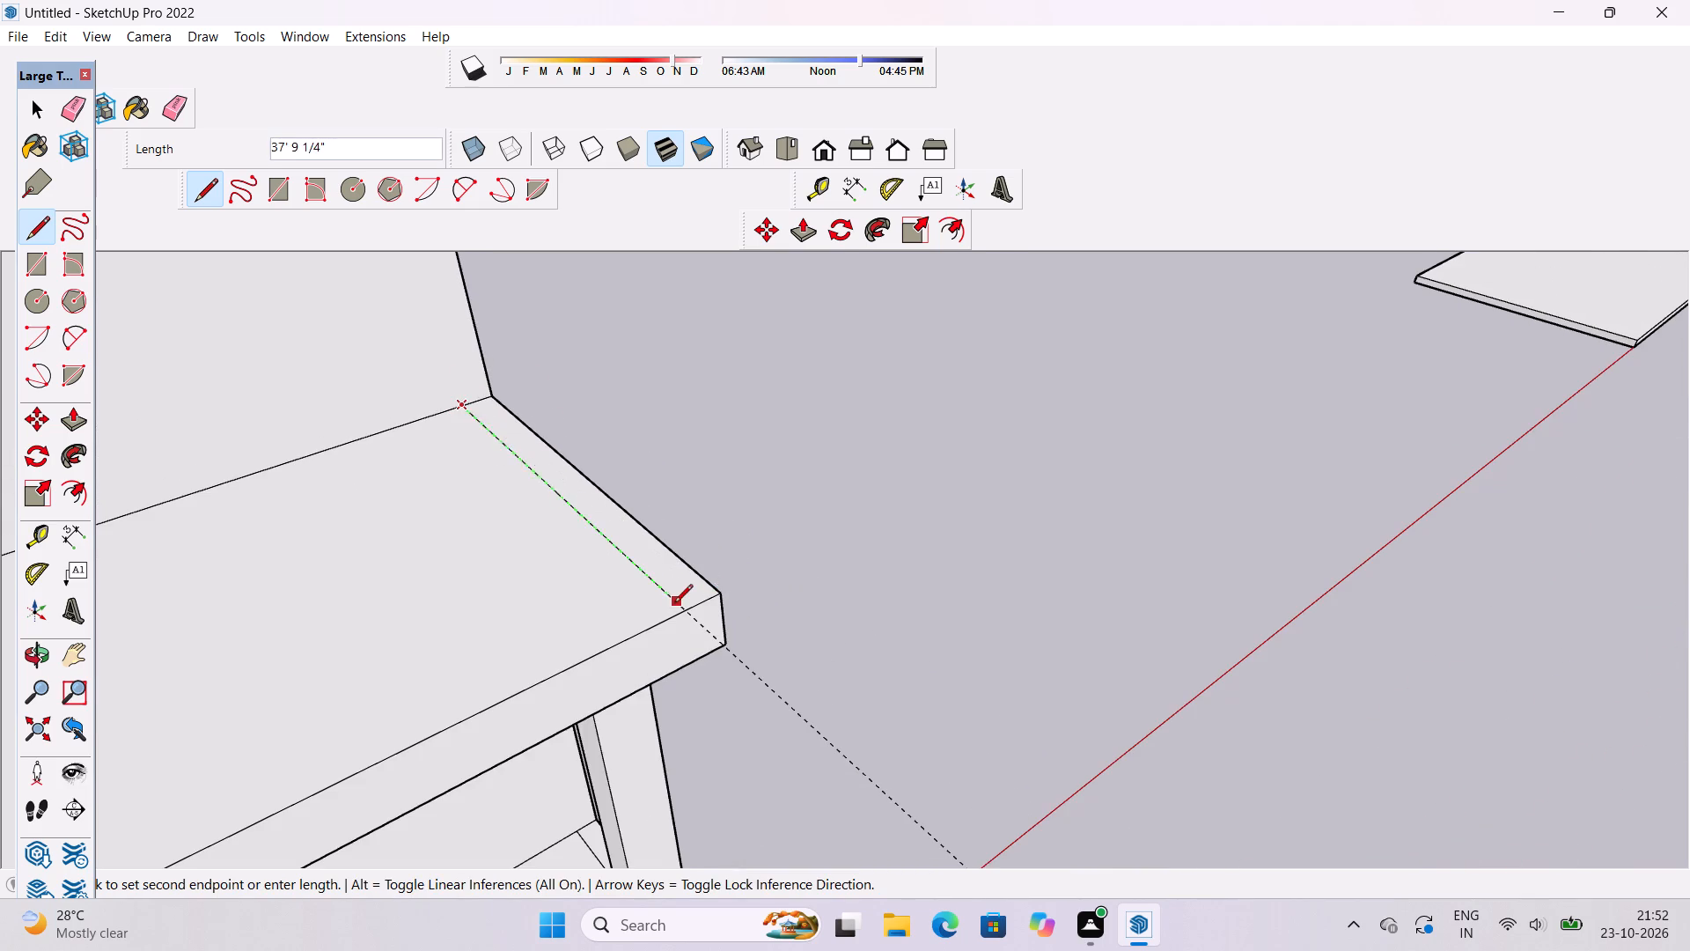
scroll(674, 604, "up", 3)
left_click(688, 616)
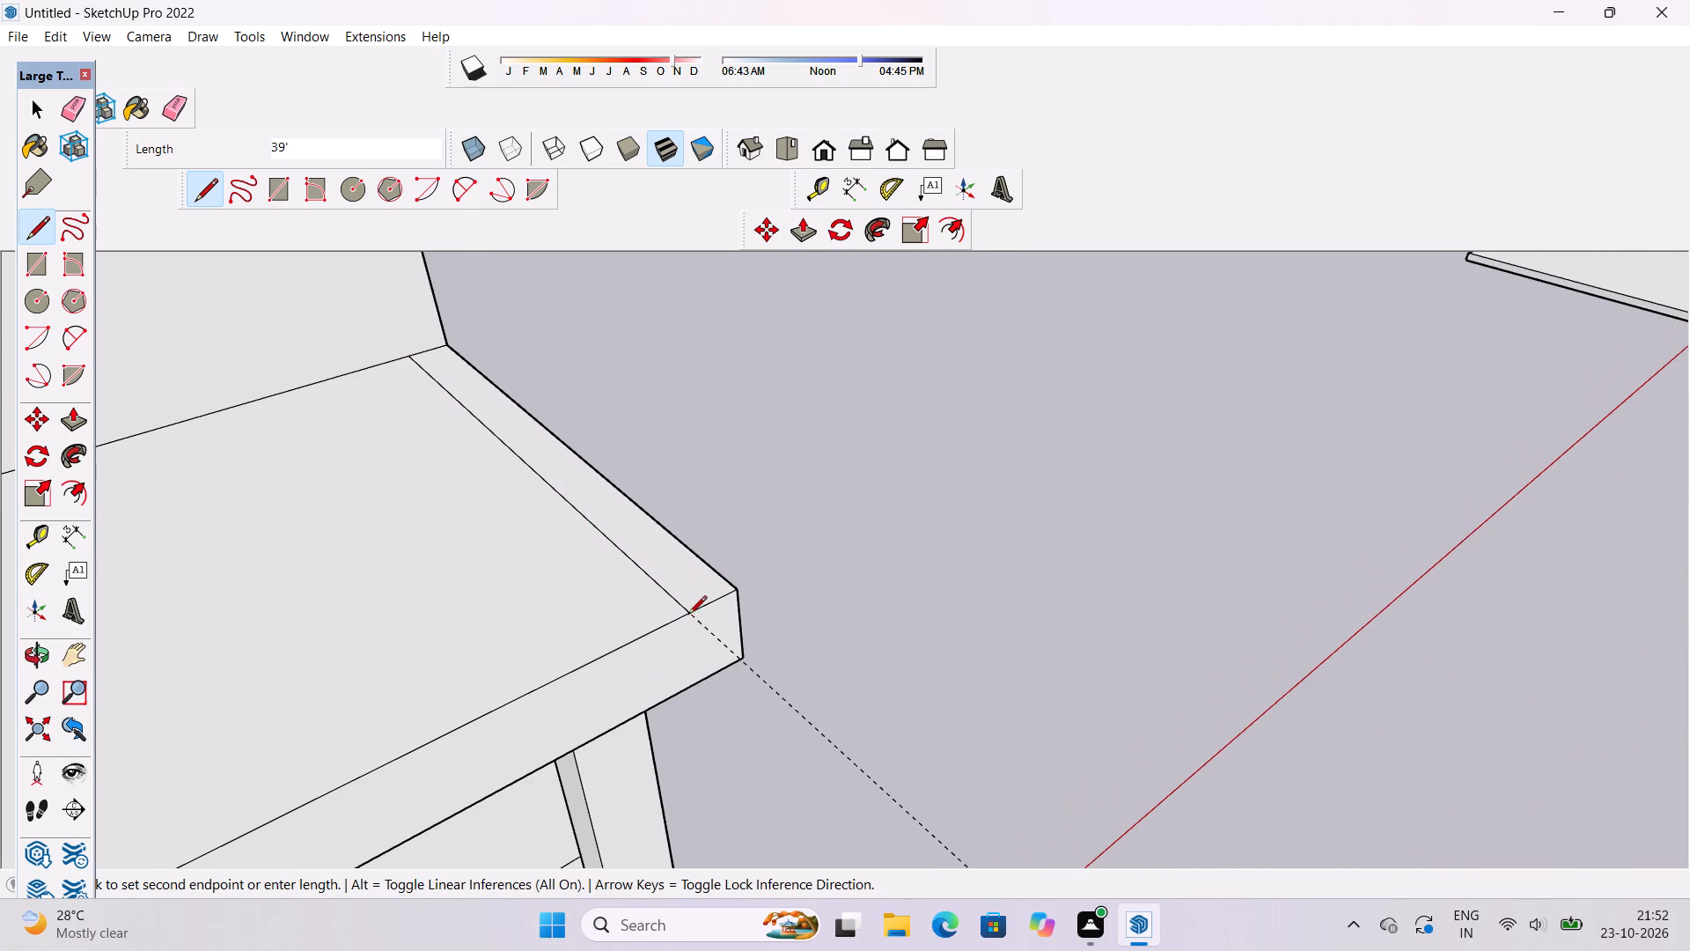
Place a guide line 3' inward from the long front edge of the lower roof terrace.
key("t")
scroll(933, 549, "down", 10)
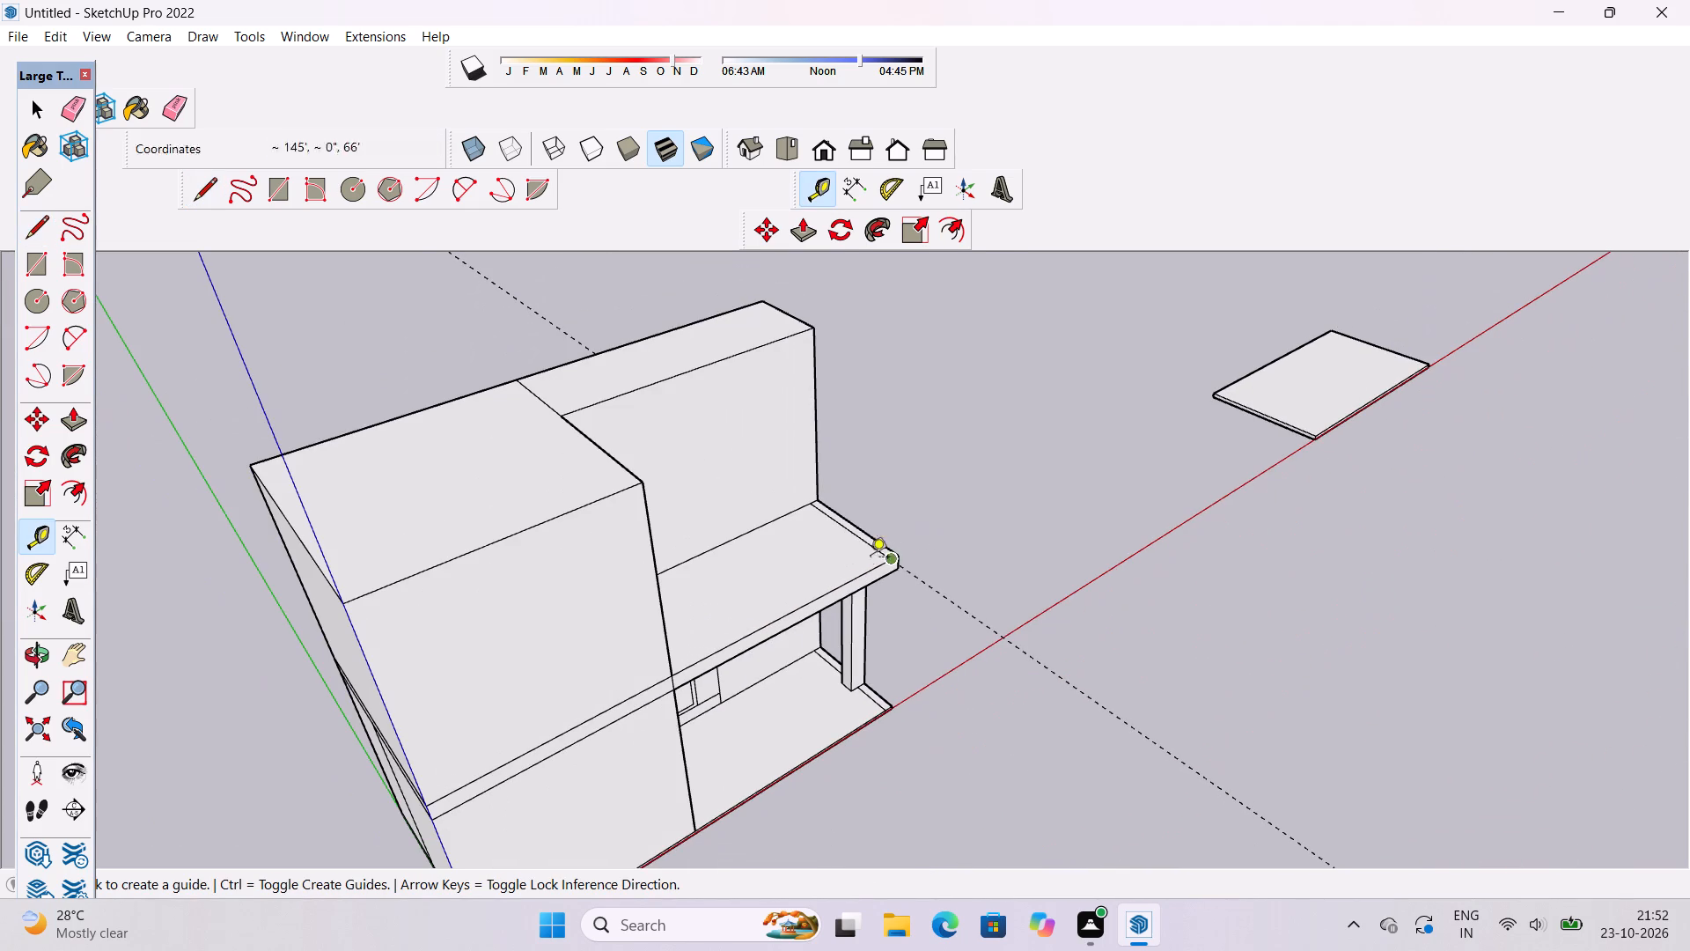
scroll(524, 642, "down", 4)
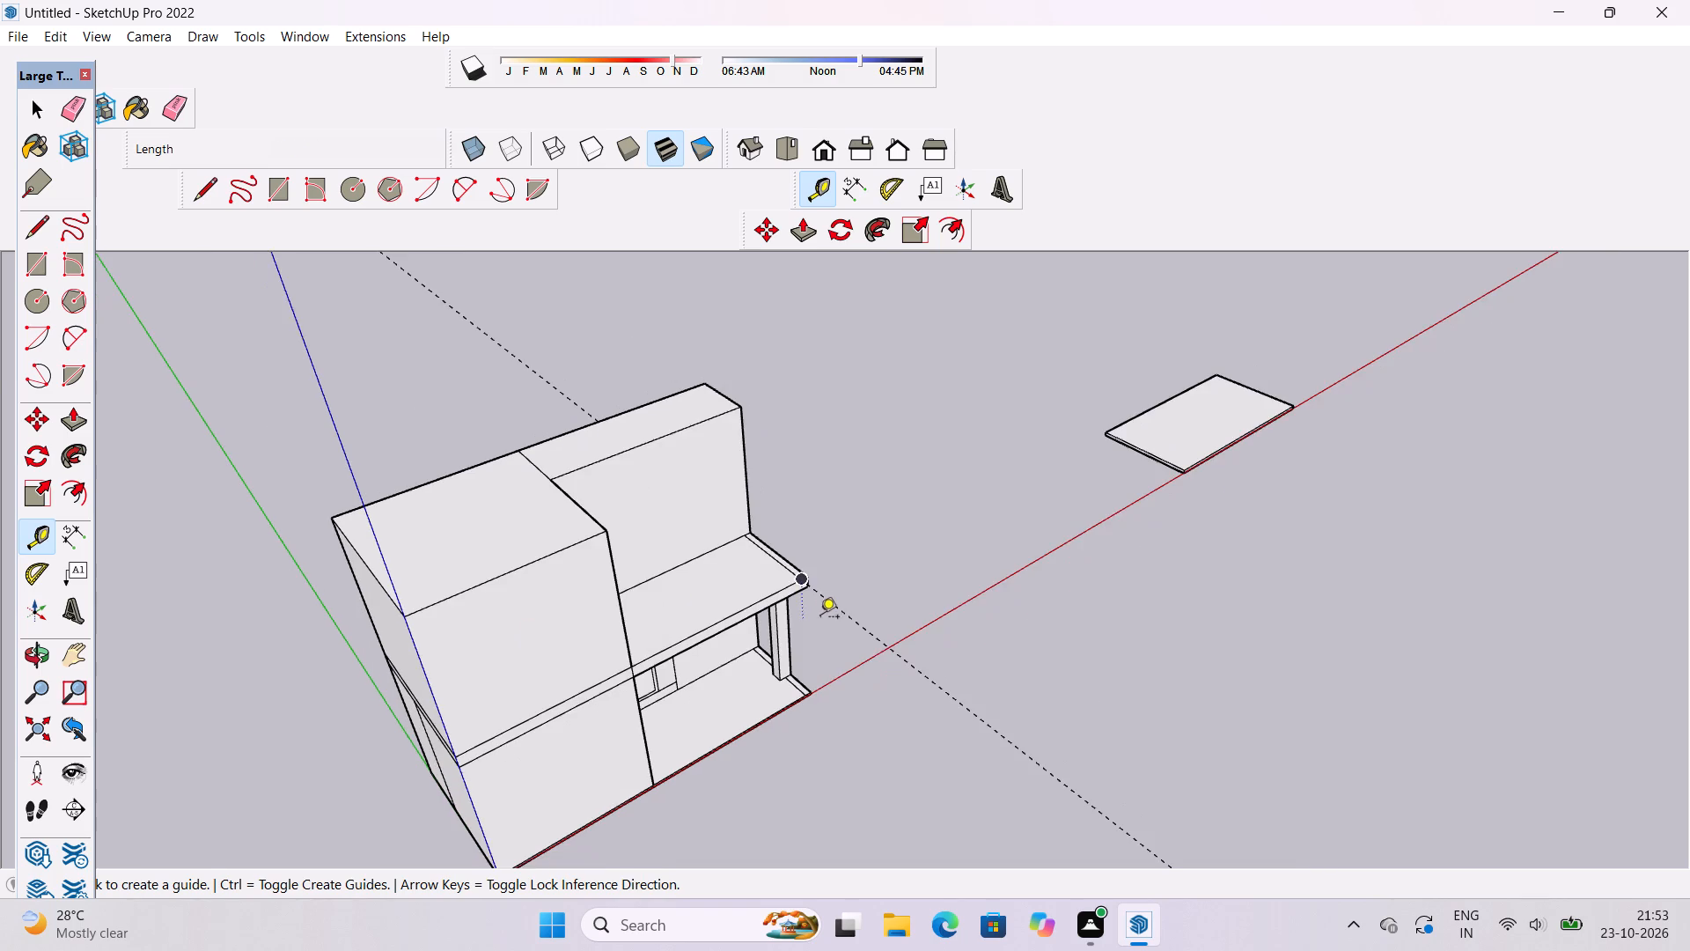
scroll(817, 610, "up", 4)
scroll(756, 568, "up", 9)
left_click(764, 582)
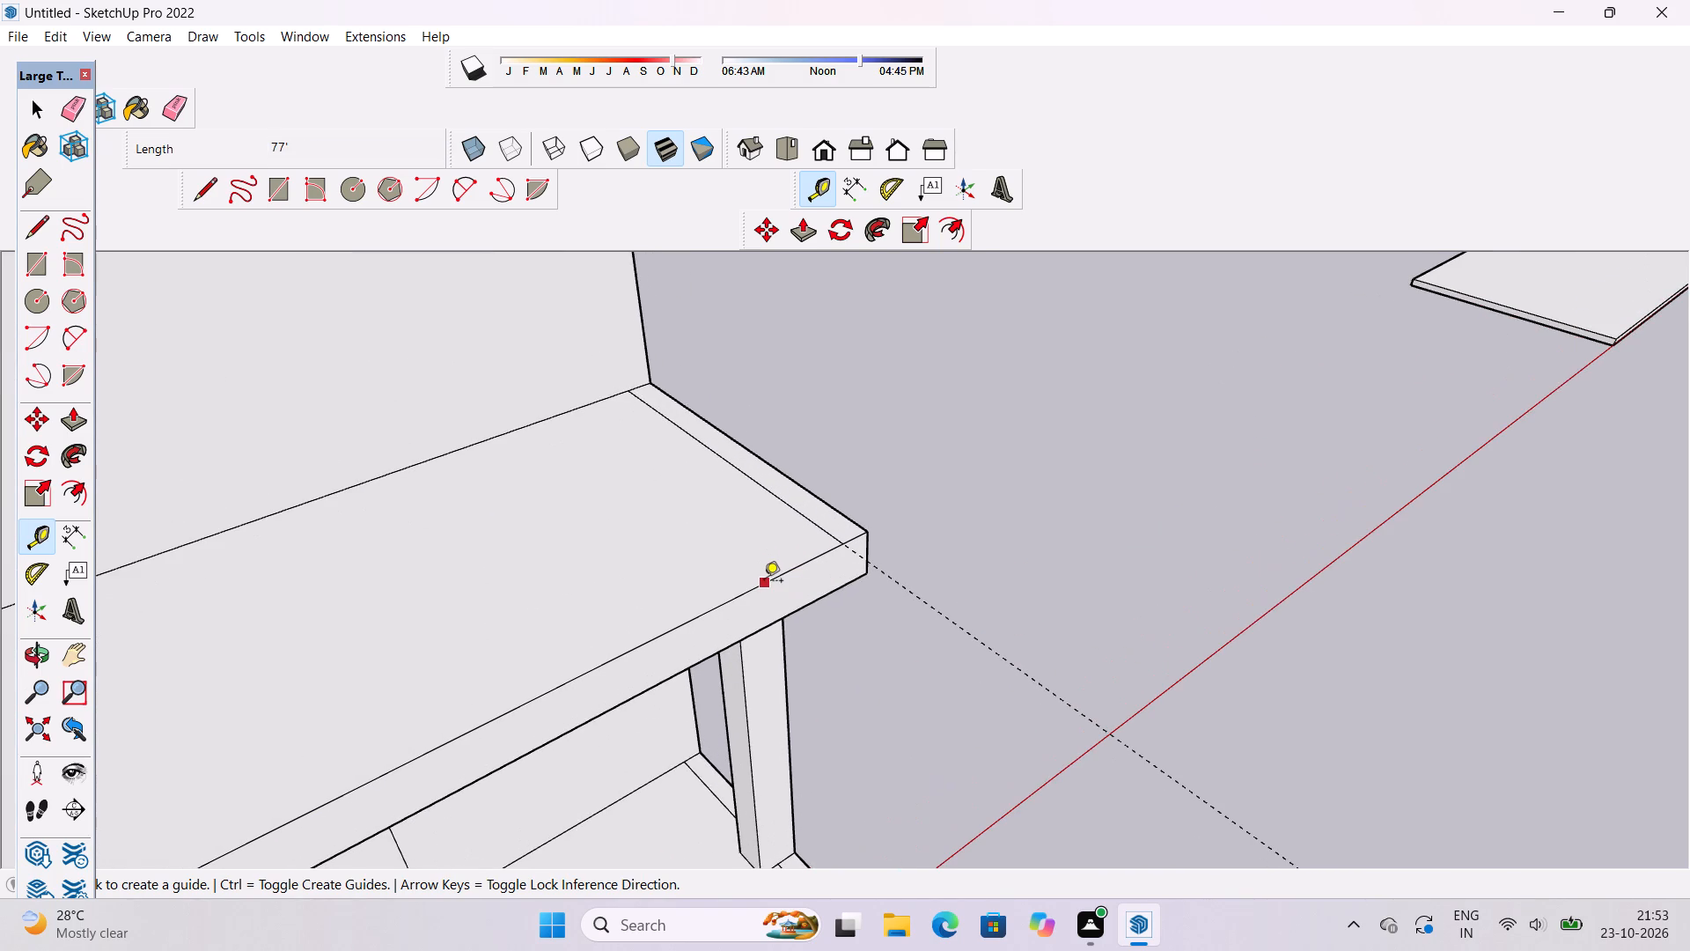
type("3'")
key("Return")
Draw a 77' line along the guide, from the raised block's side wall to the terrace's short border line.
key("o")
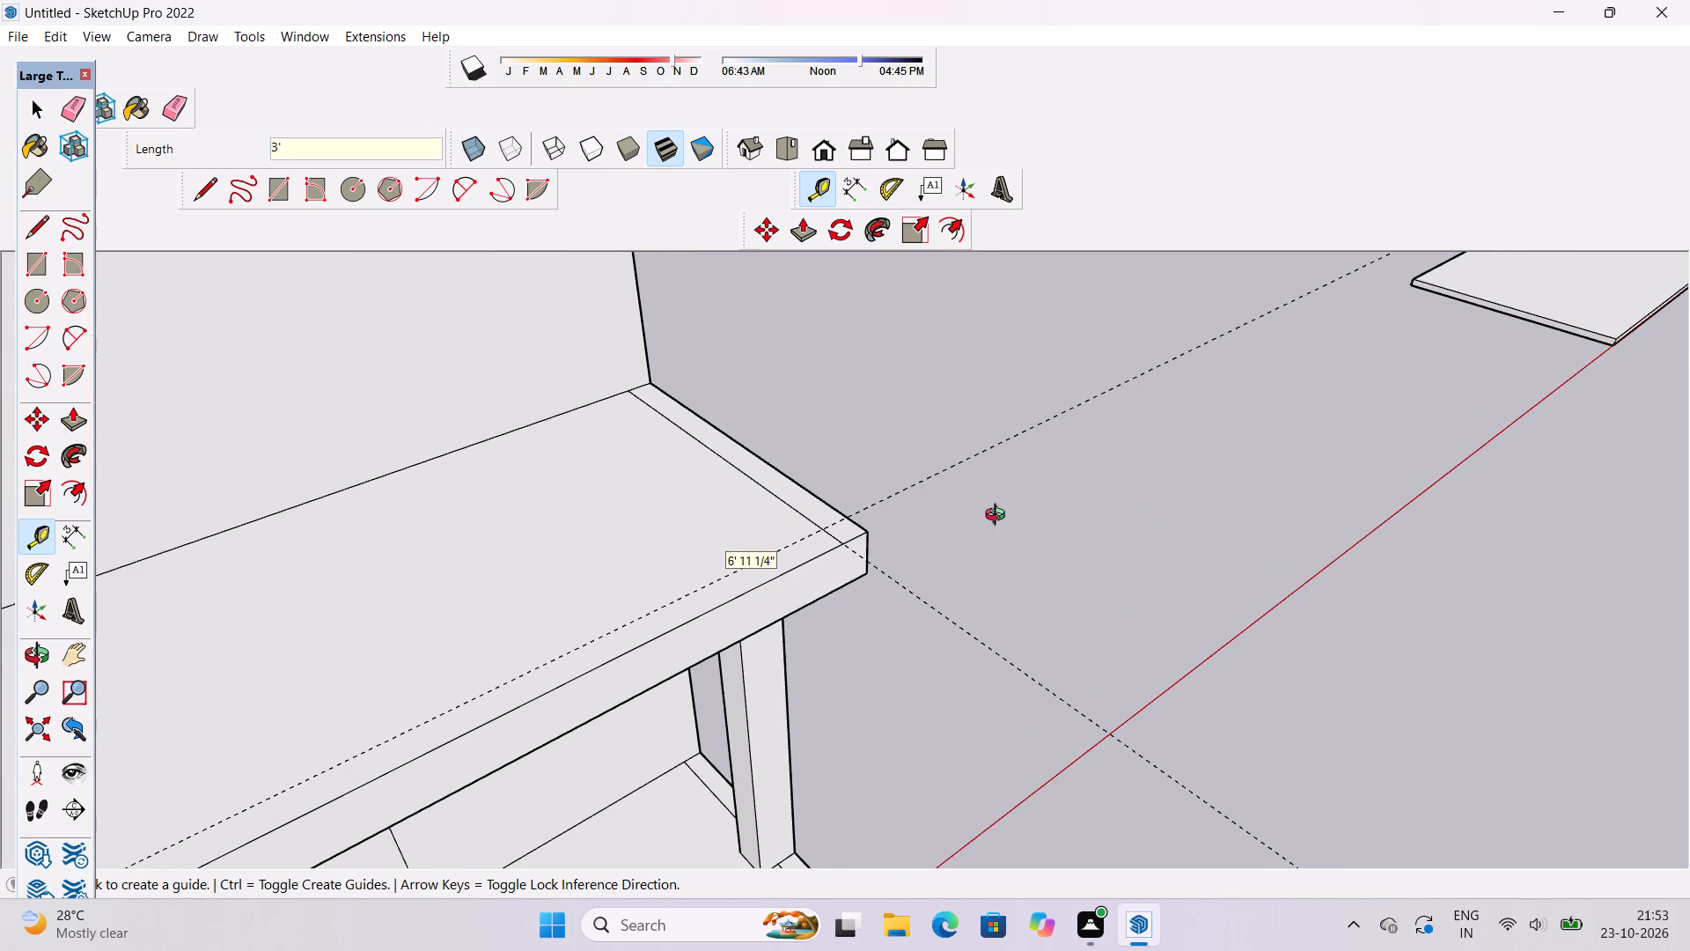
left_click_drag(999, 517, 887, 571)
scroll(880, 571, "down", 5)
left_click_drag(826, 601, 944, 589, "shift")
left_click_drag(922, 601, 845, 628)
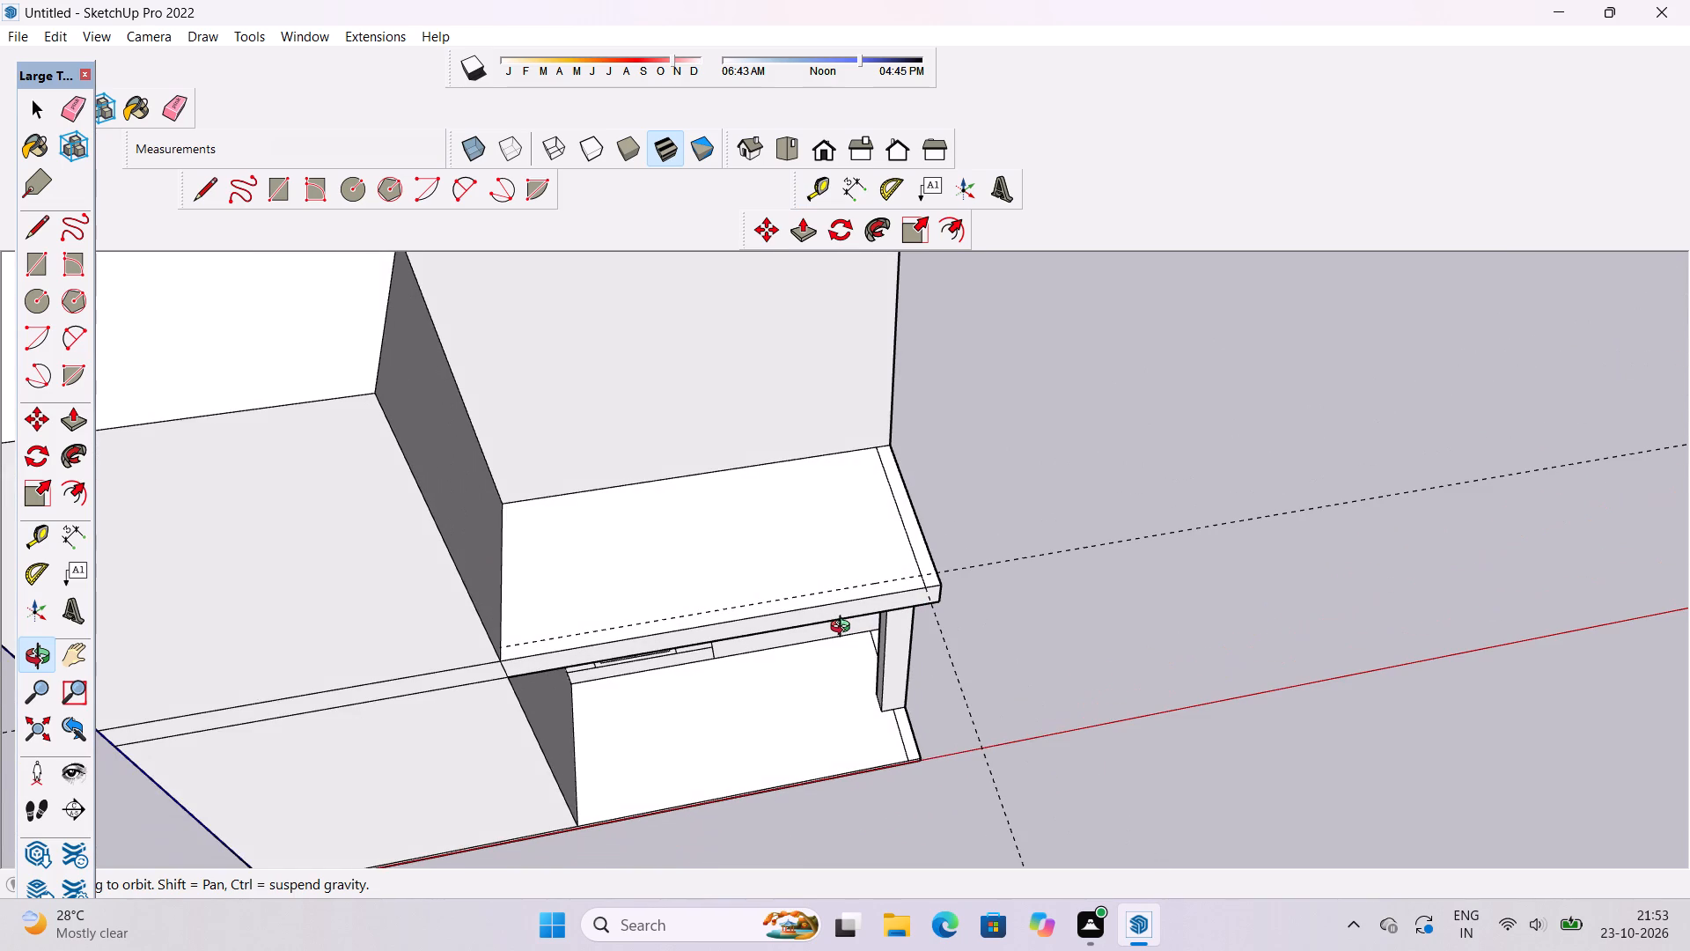
left_click_drag(953, 642, 871, 644, "shift")
left_click_drag(878, 602, 856, 648)
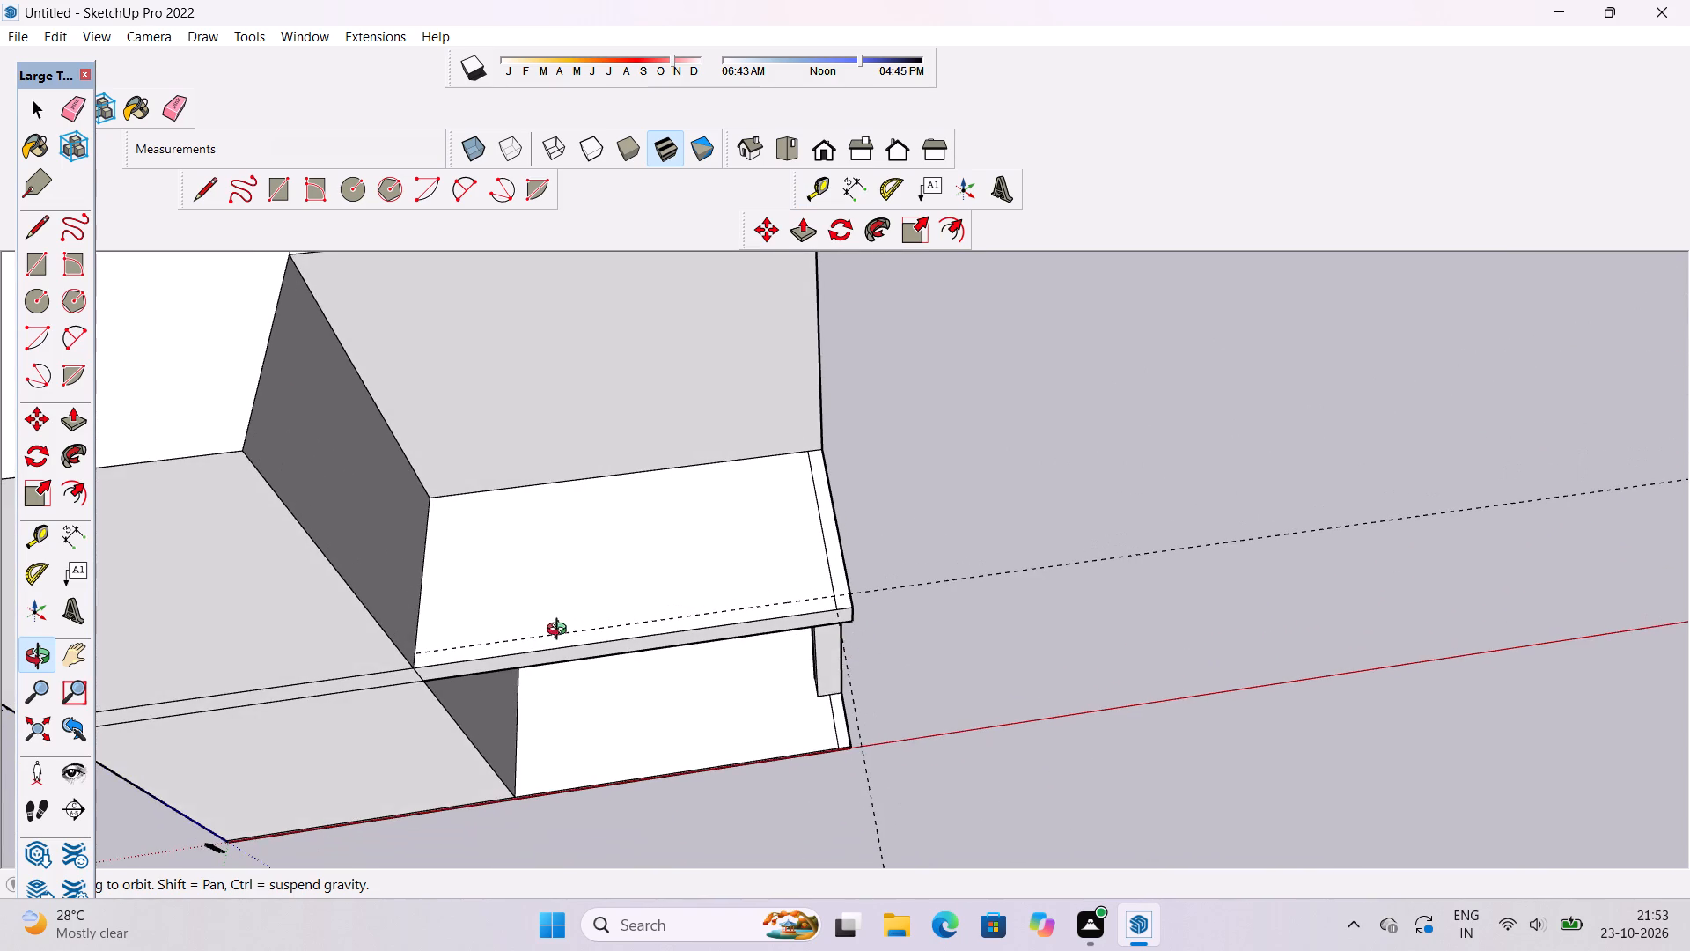
scroll(548, 630, "up", 1)
left_click(209, 177)
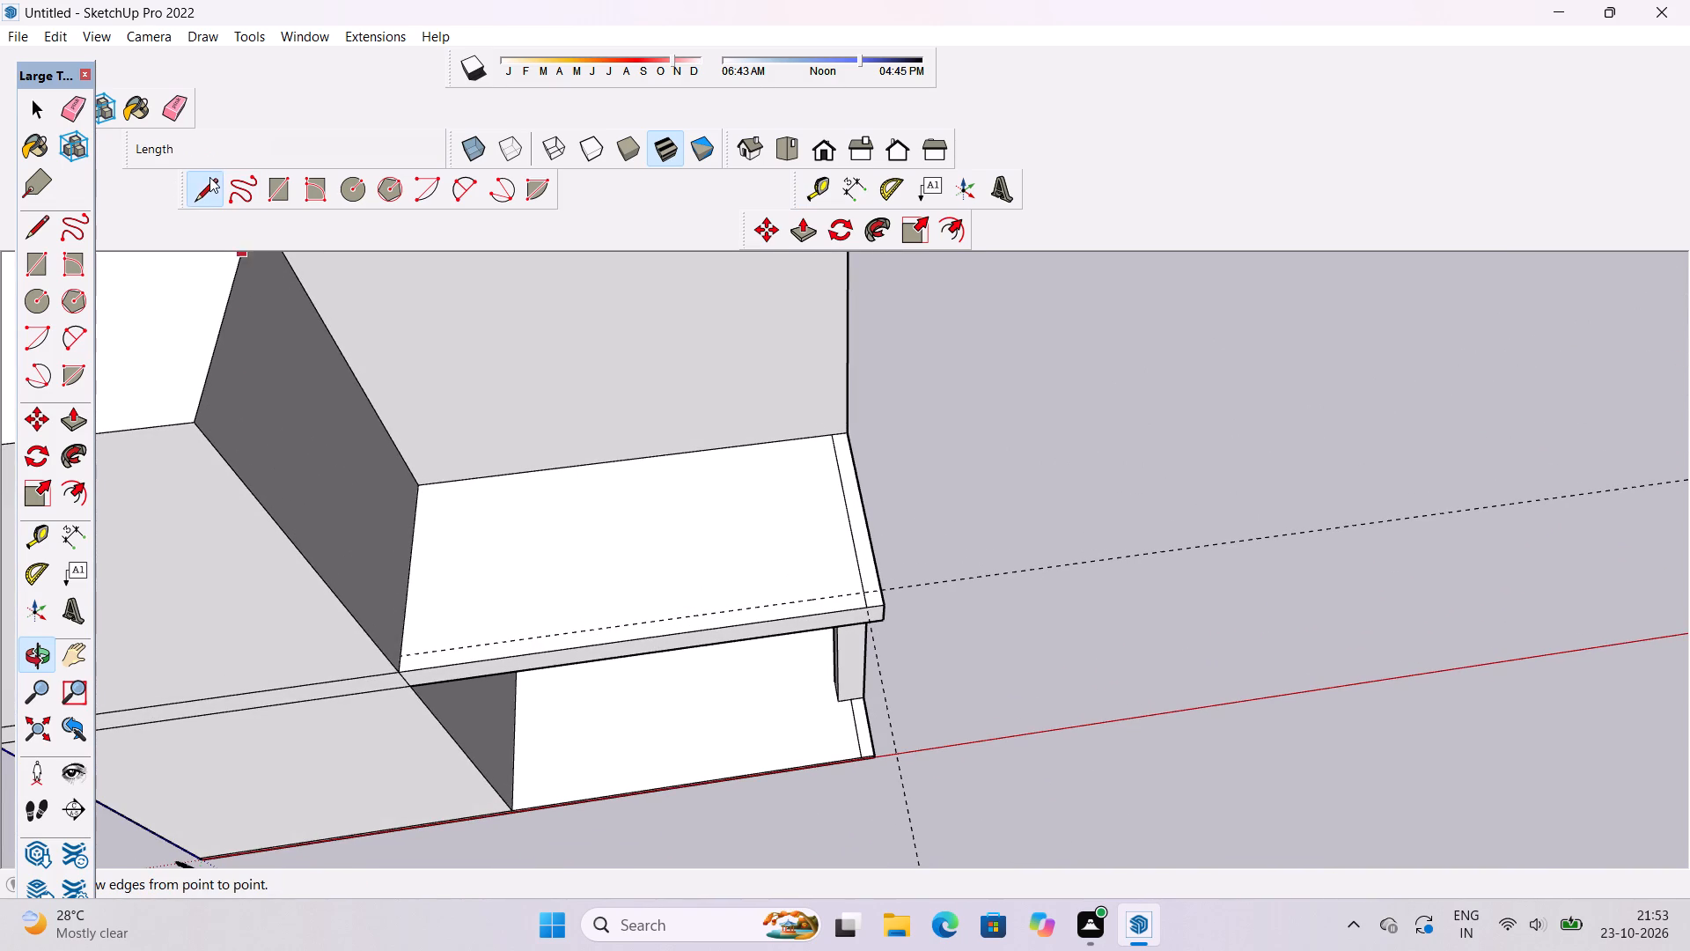
scroll(454, 650, "up", 5)
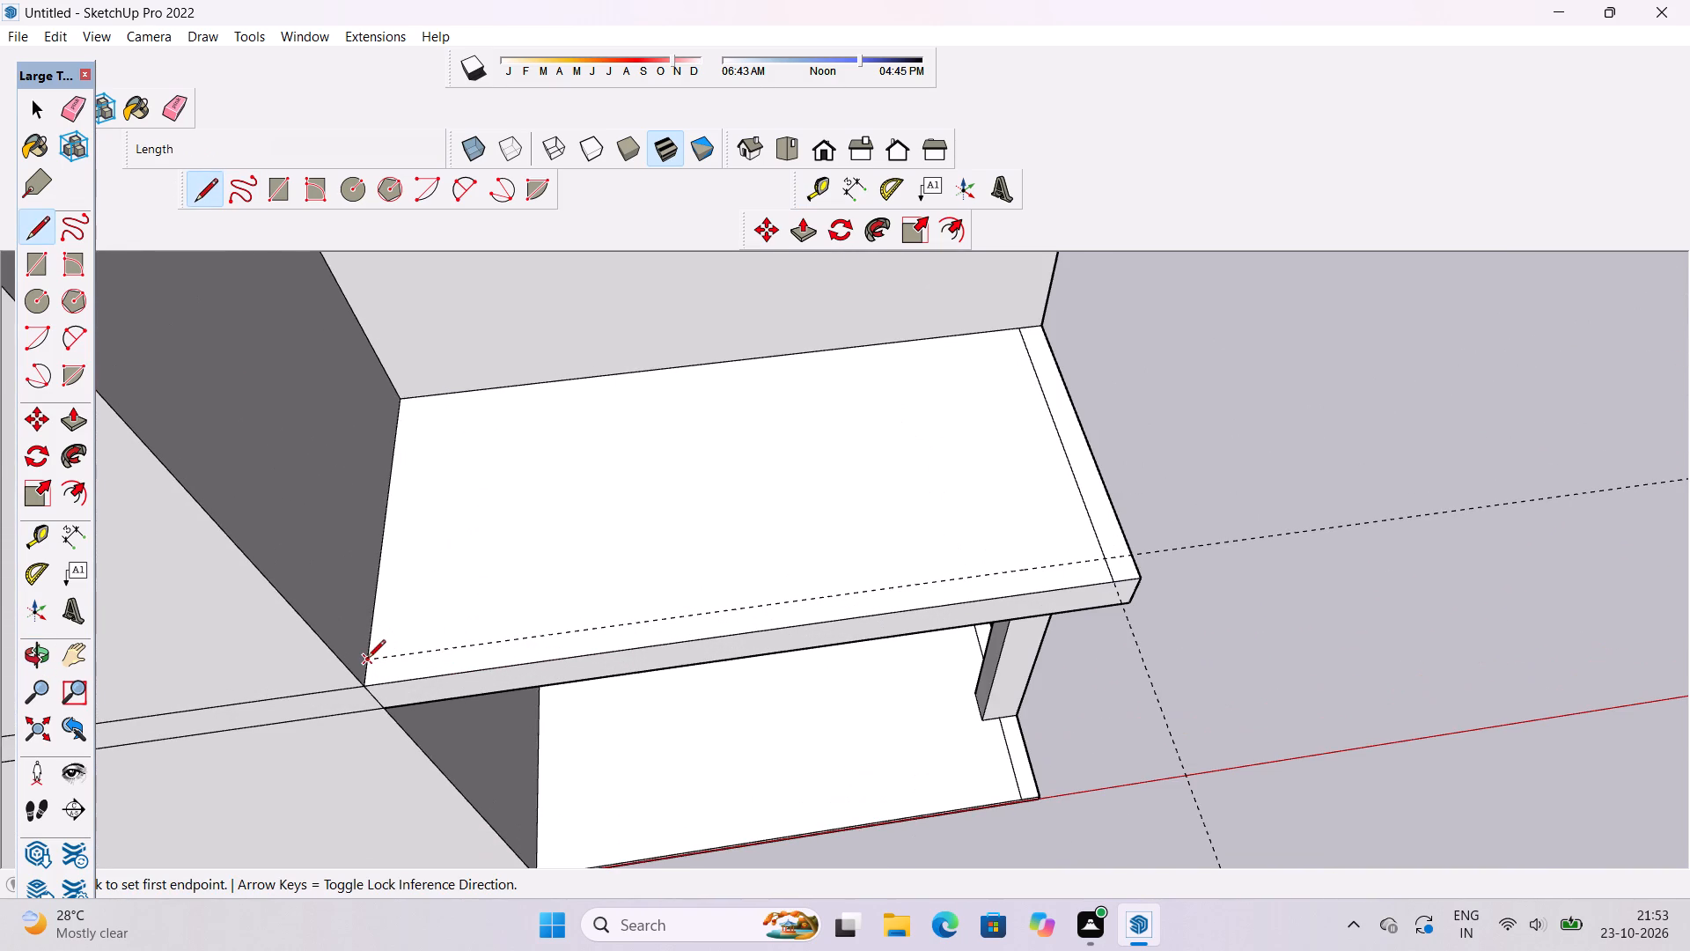
left_click(367, 660)
scroll(366, 660, "down", 5)
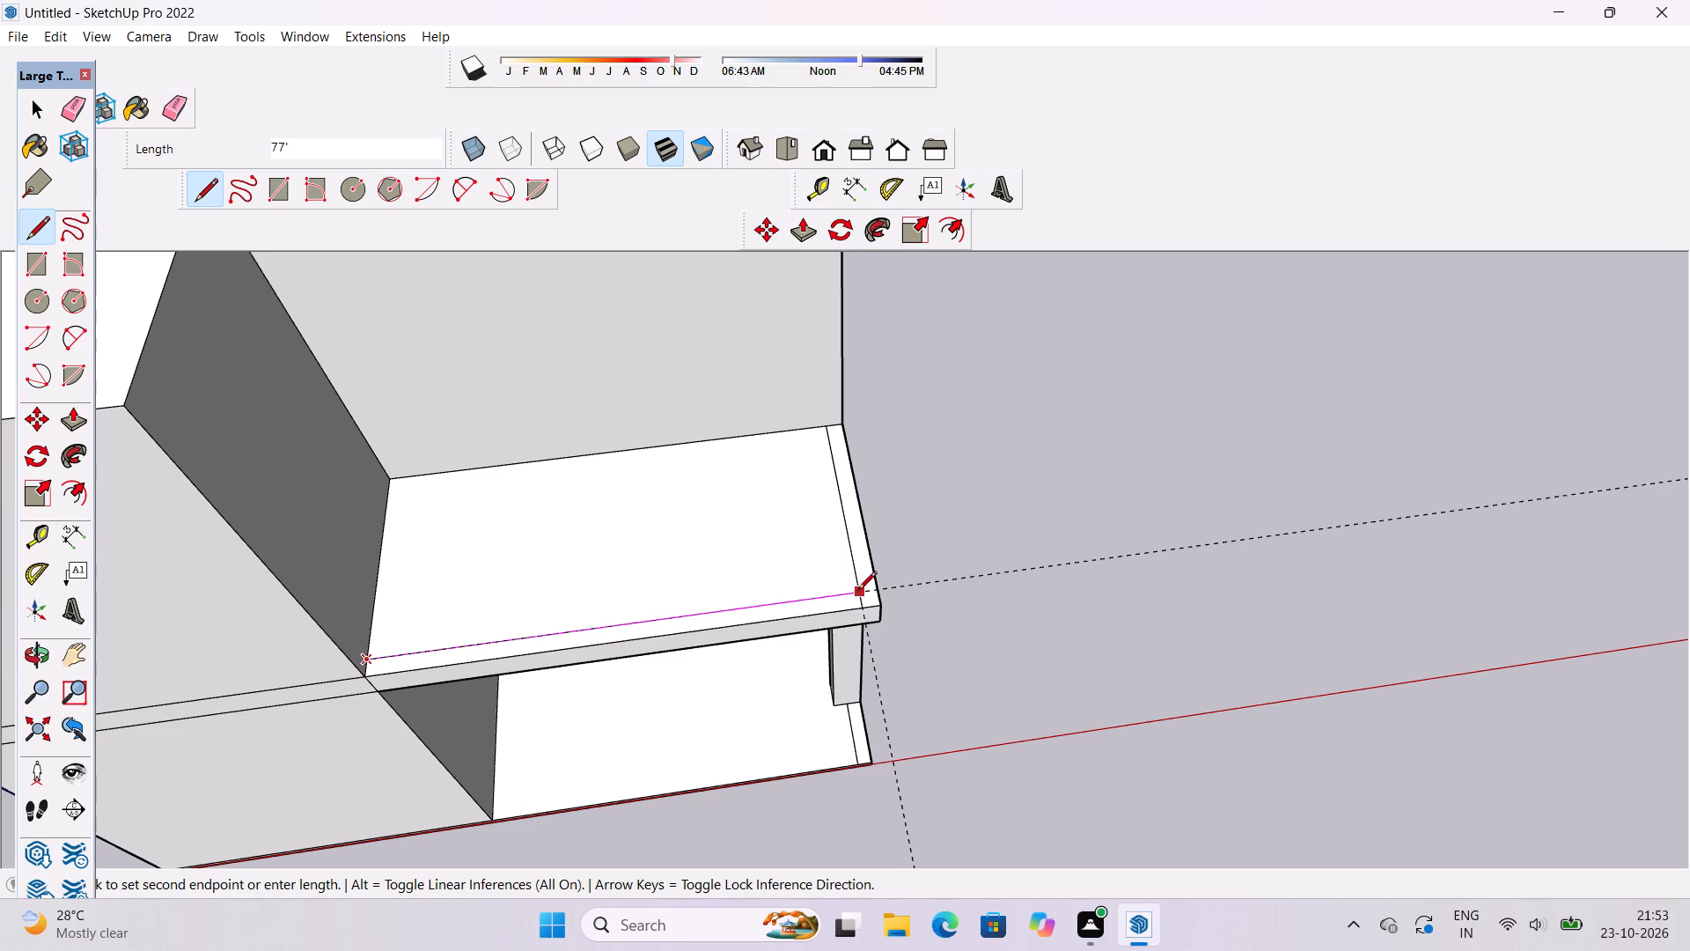
left_click(859, 590)
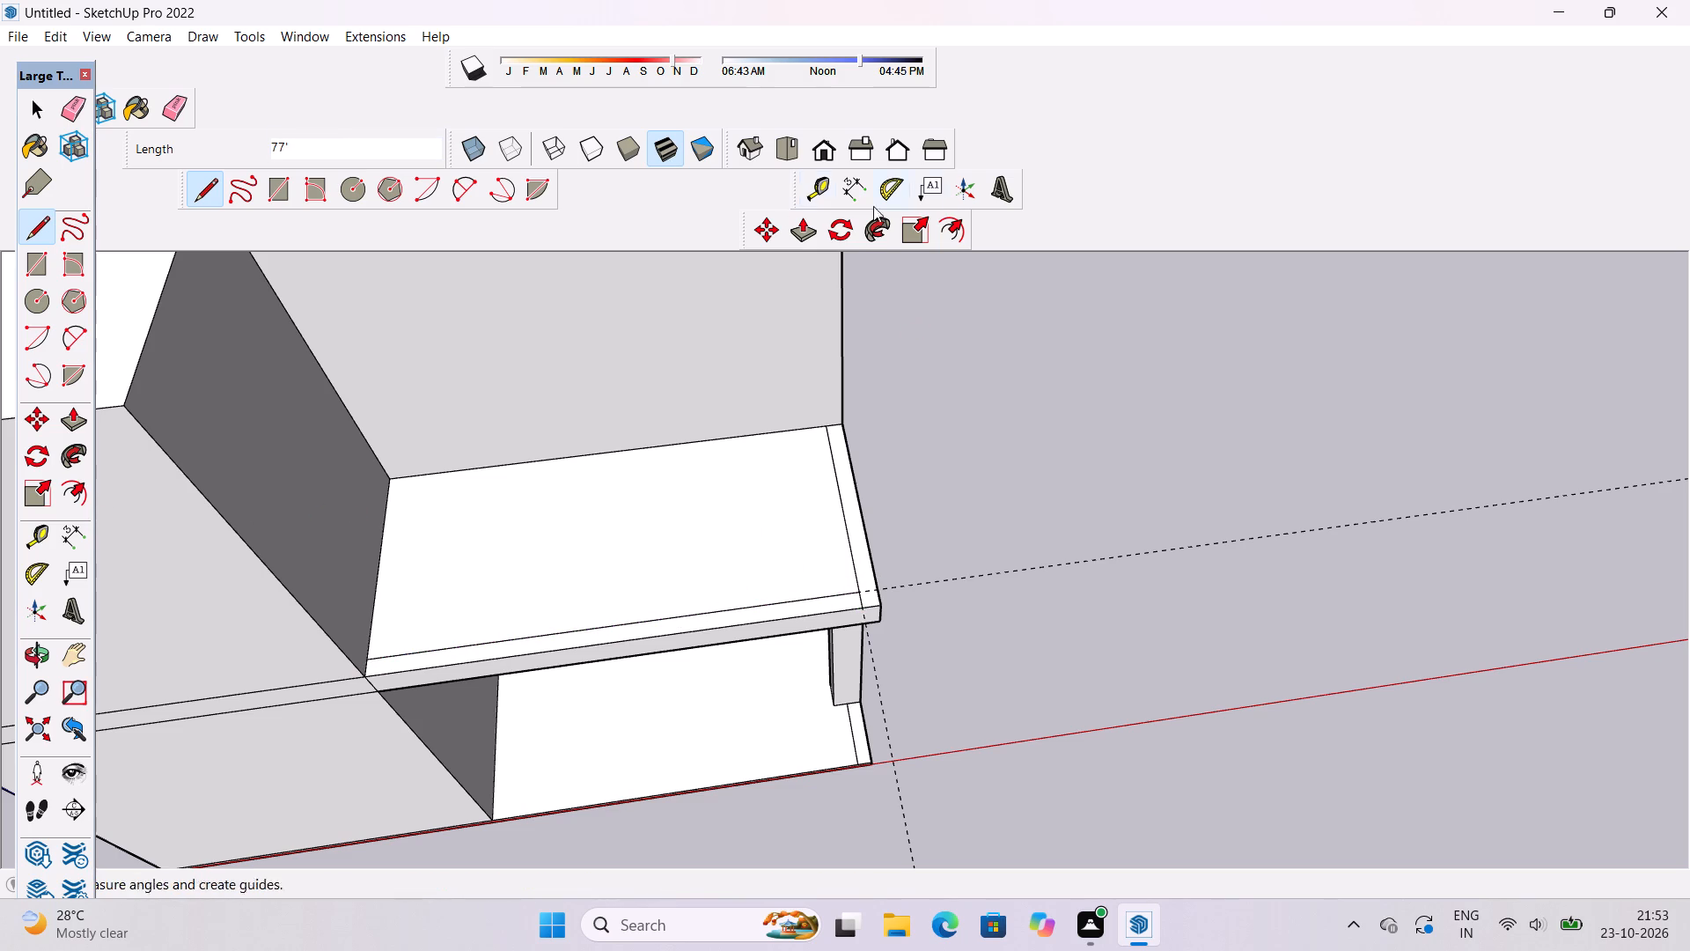
Erase the two guide lines crossing at the terrace's outer front corner.
left_click(158, 105)
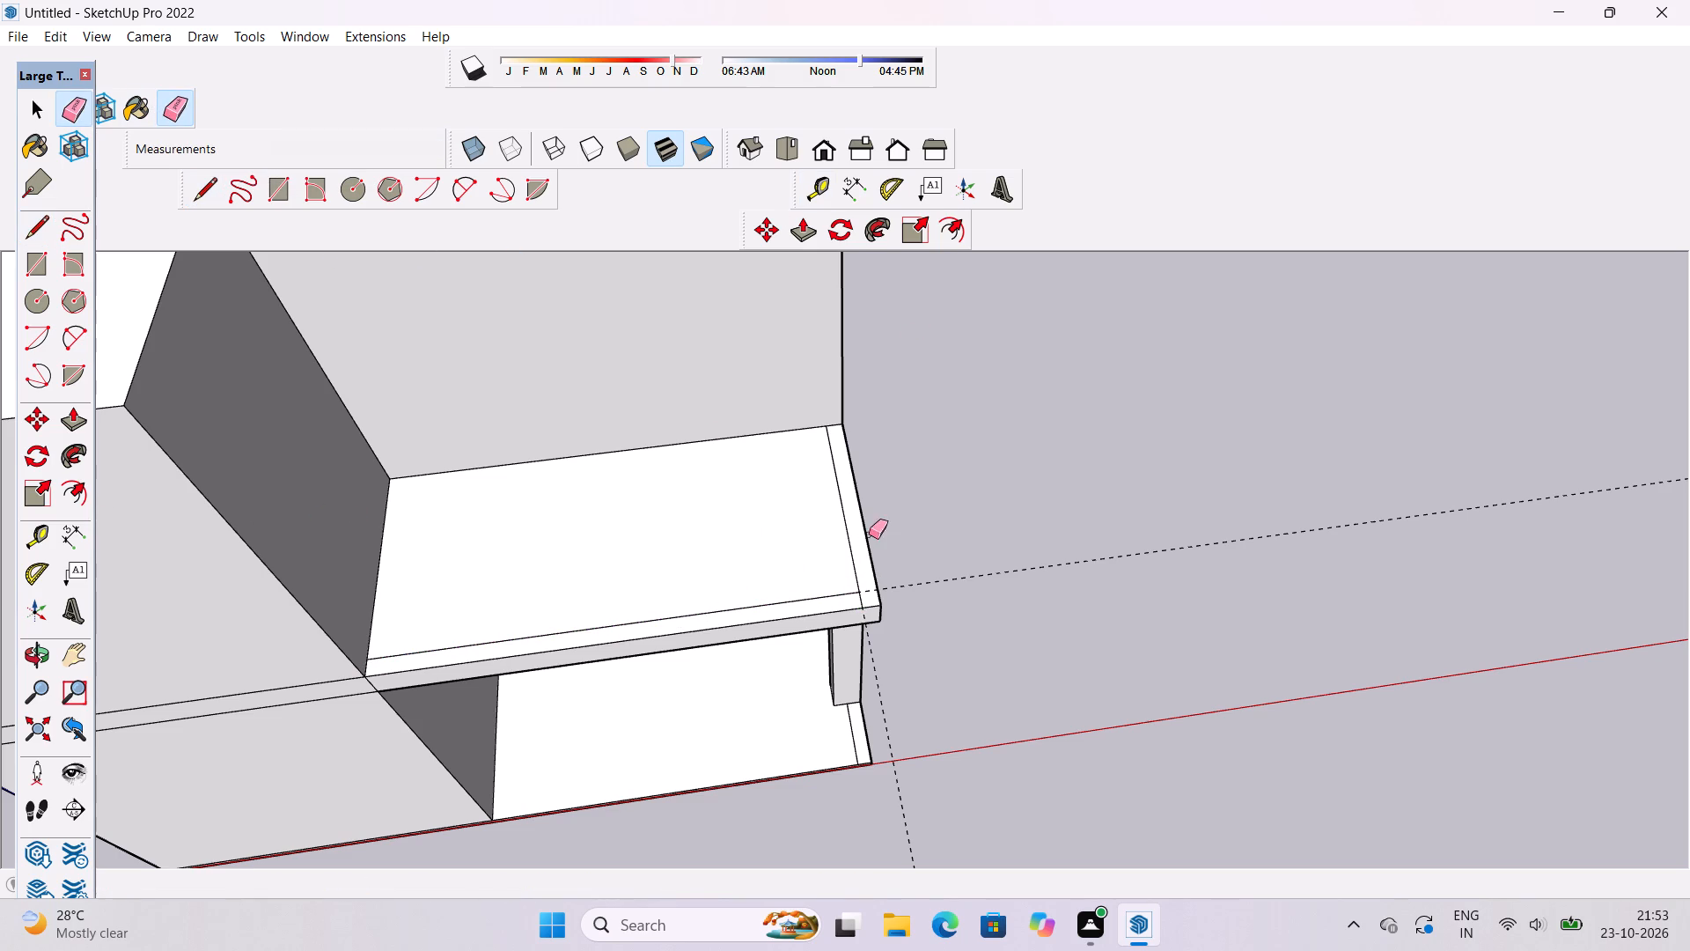
left_click_drag(979, 566, 975, 603)
scroll(894, 696, "up", 5)
left_click_drag(892, 678, 871, 717)
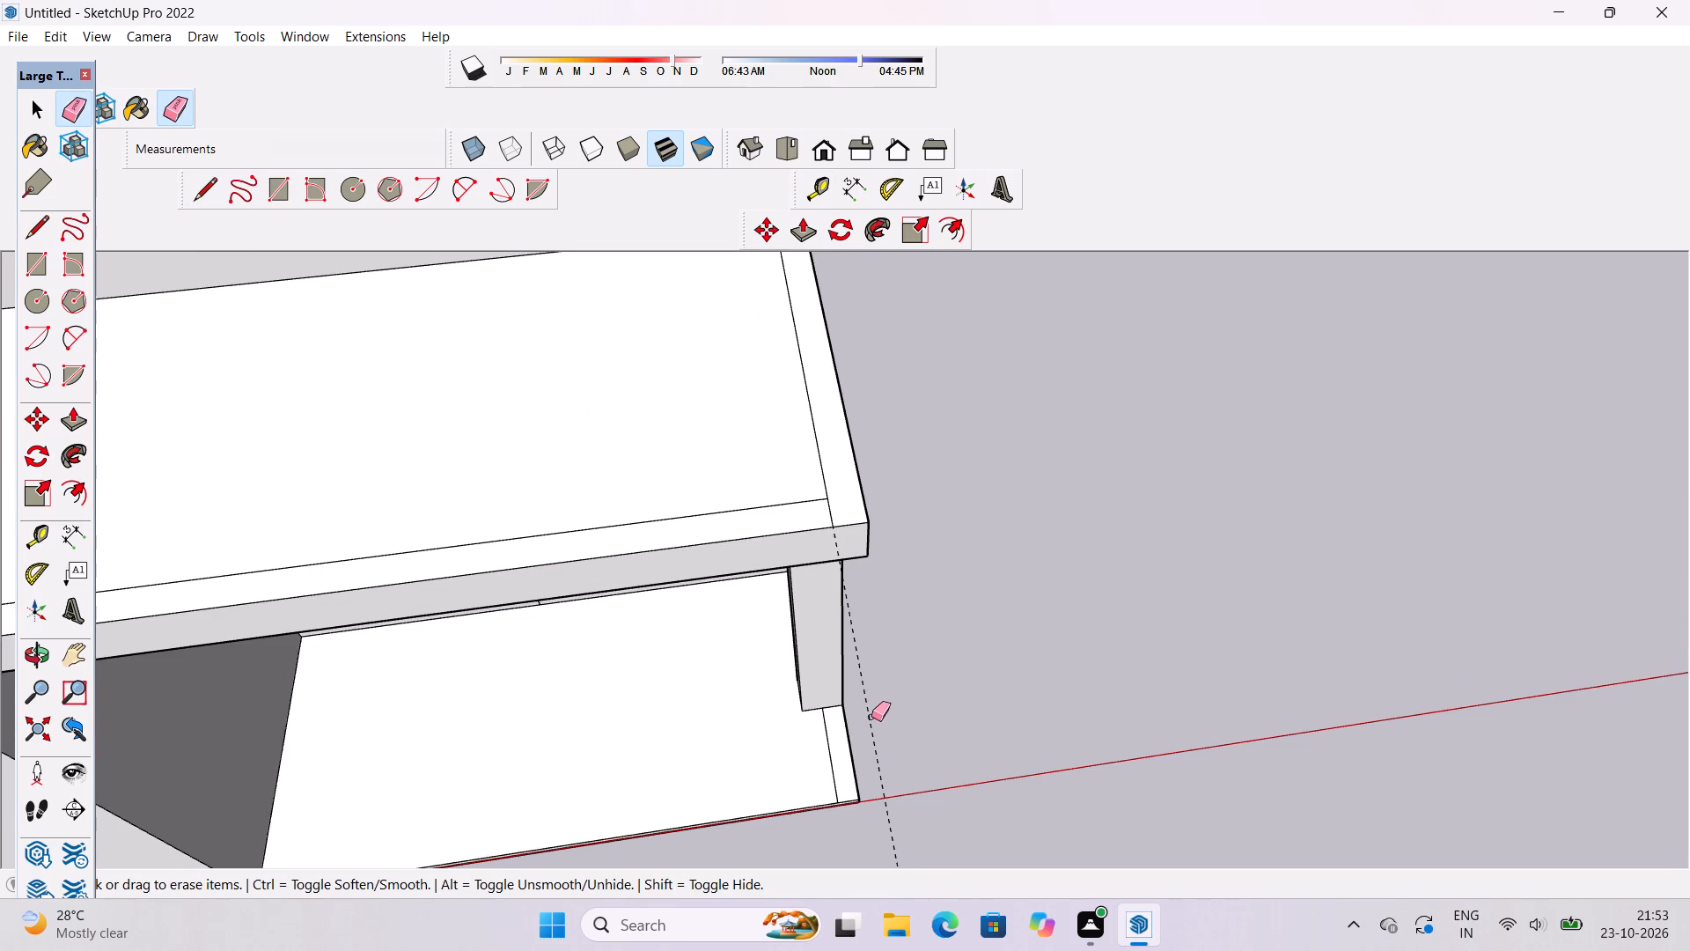
left_click_drag(871, 717, 865, 725)
scroll(947, 729, "down", 3)
scroll(854, 589, "up", 7)
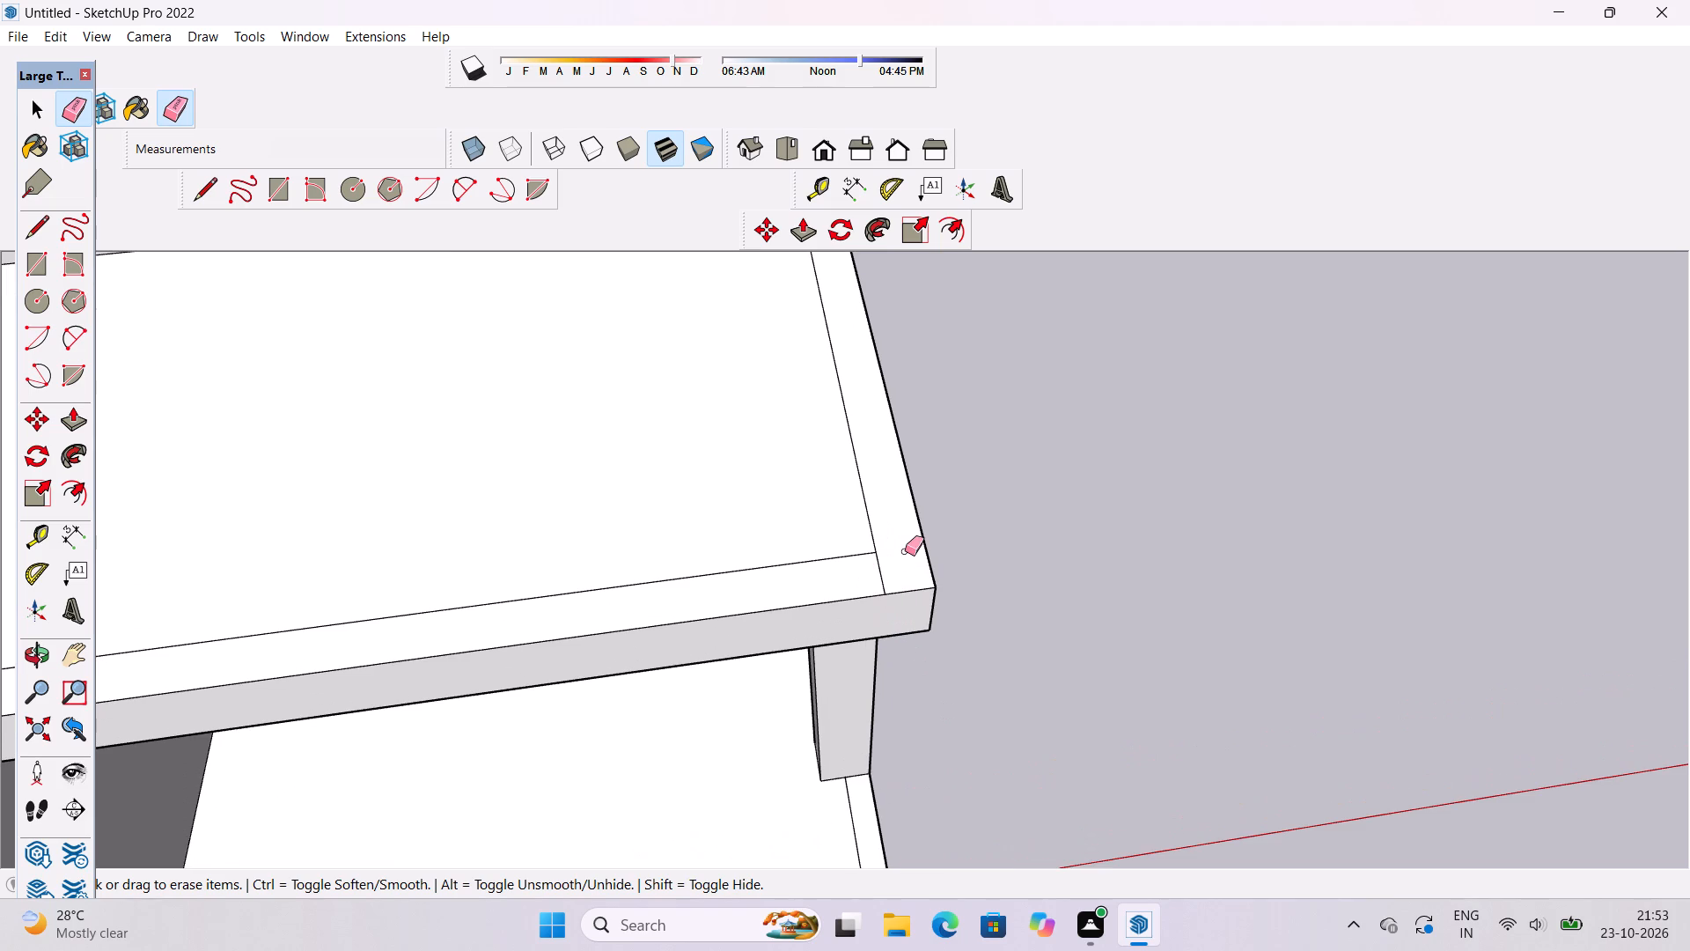
left_click_drag(906, 552, 891, 571)
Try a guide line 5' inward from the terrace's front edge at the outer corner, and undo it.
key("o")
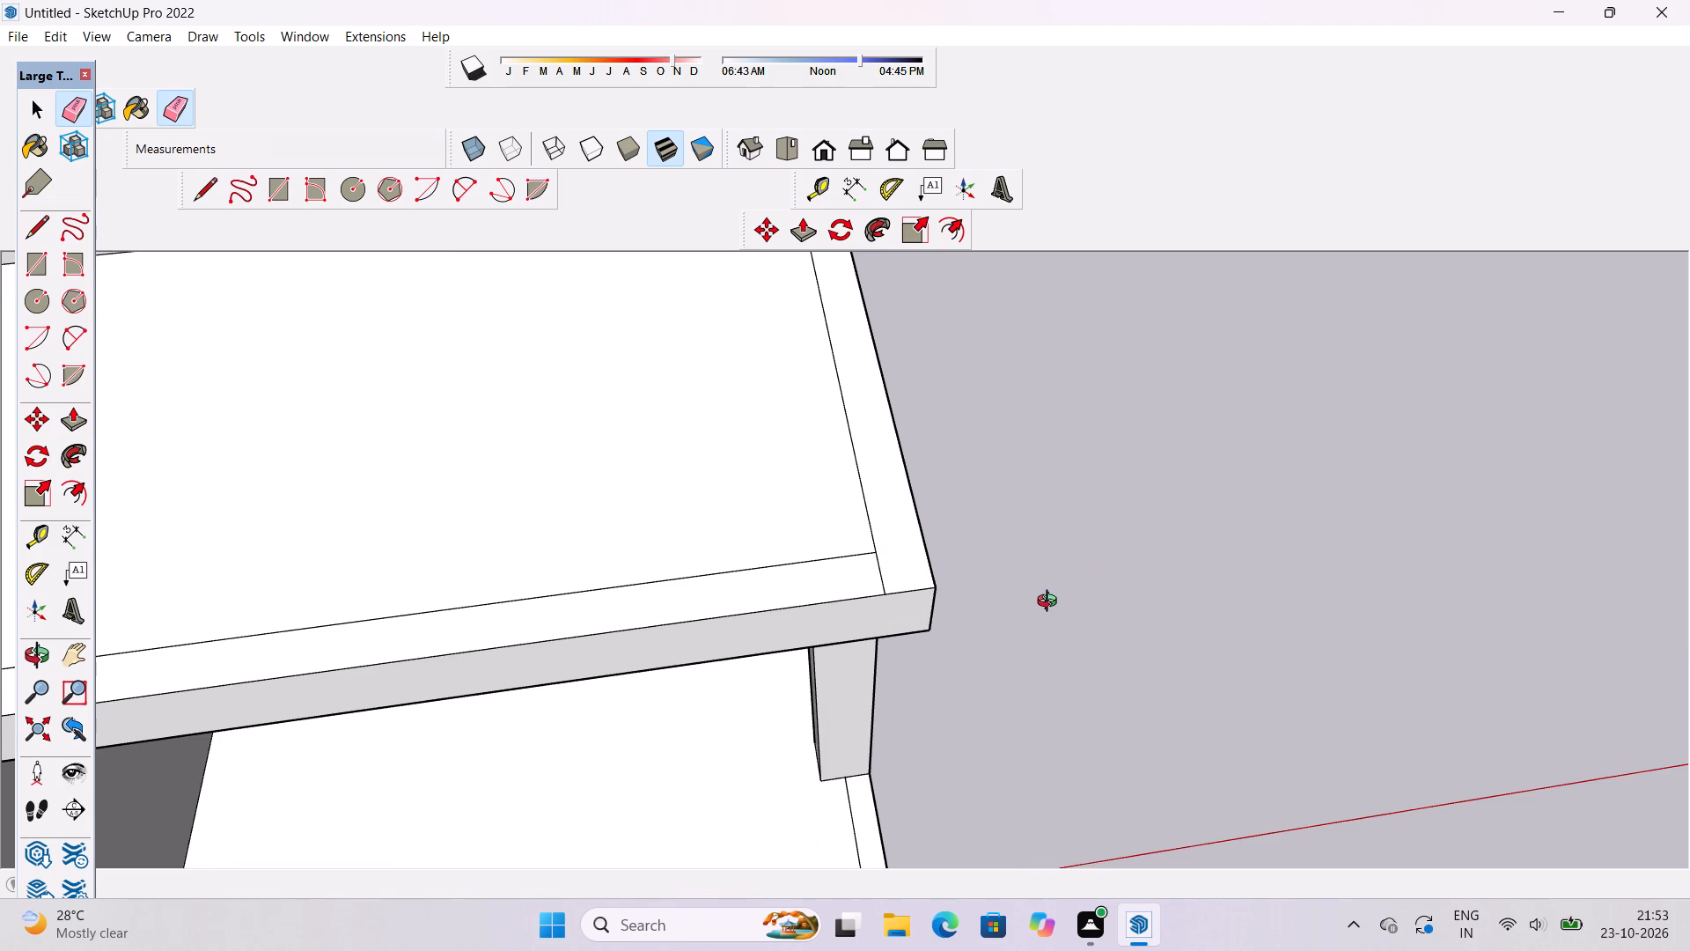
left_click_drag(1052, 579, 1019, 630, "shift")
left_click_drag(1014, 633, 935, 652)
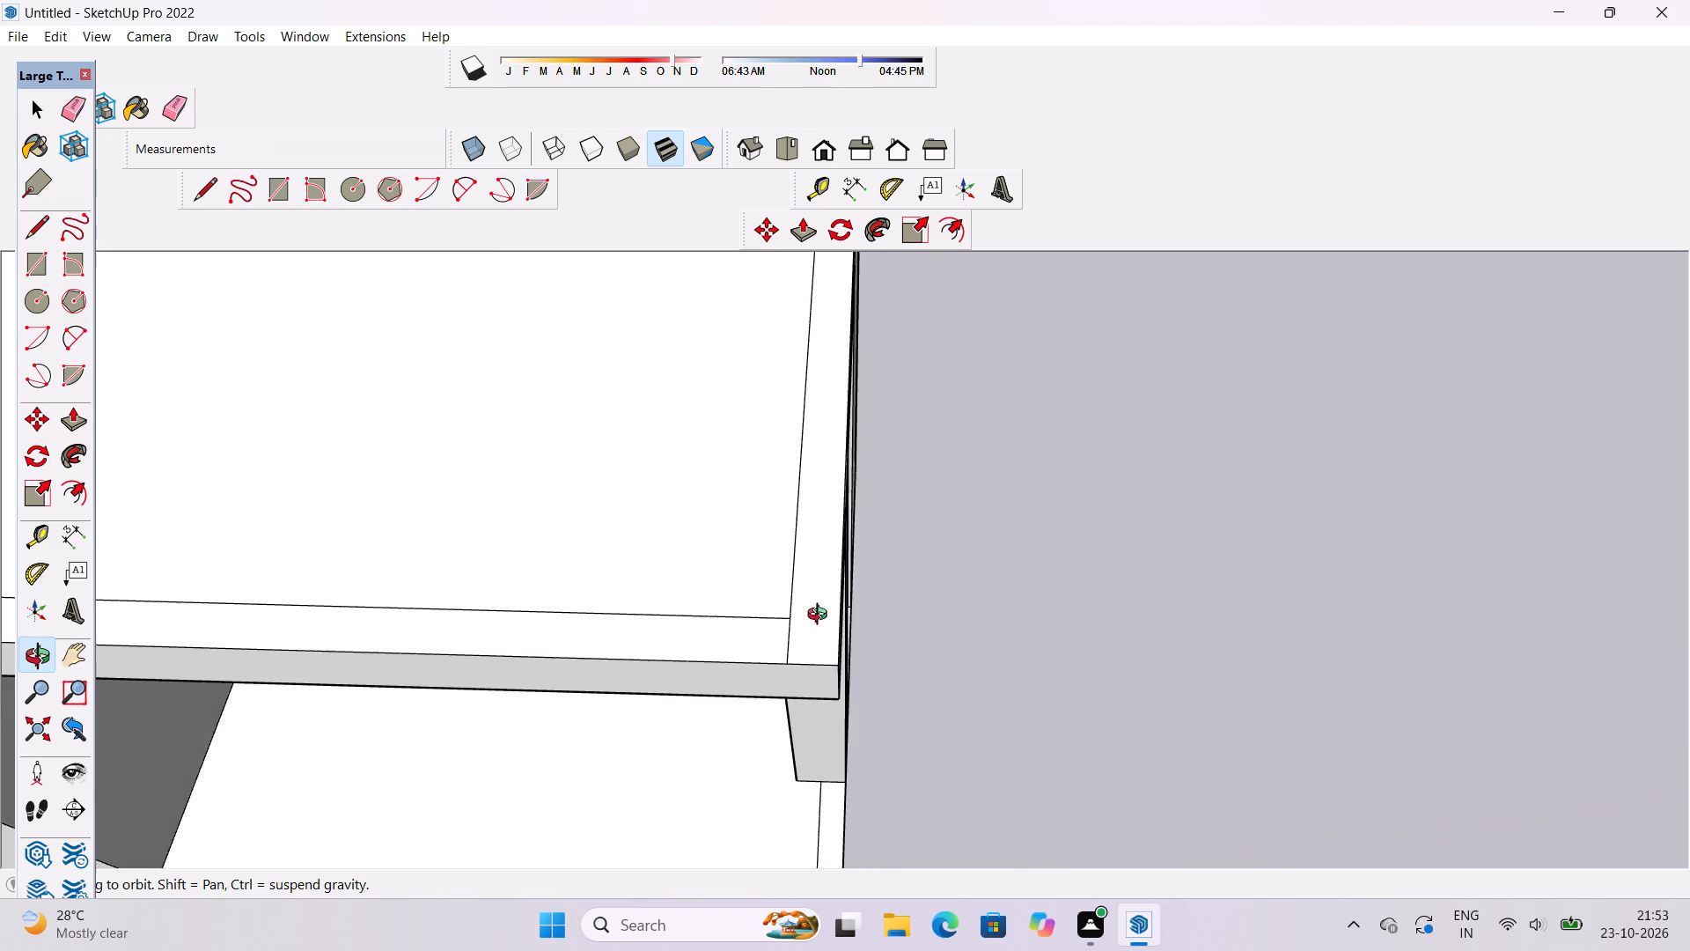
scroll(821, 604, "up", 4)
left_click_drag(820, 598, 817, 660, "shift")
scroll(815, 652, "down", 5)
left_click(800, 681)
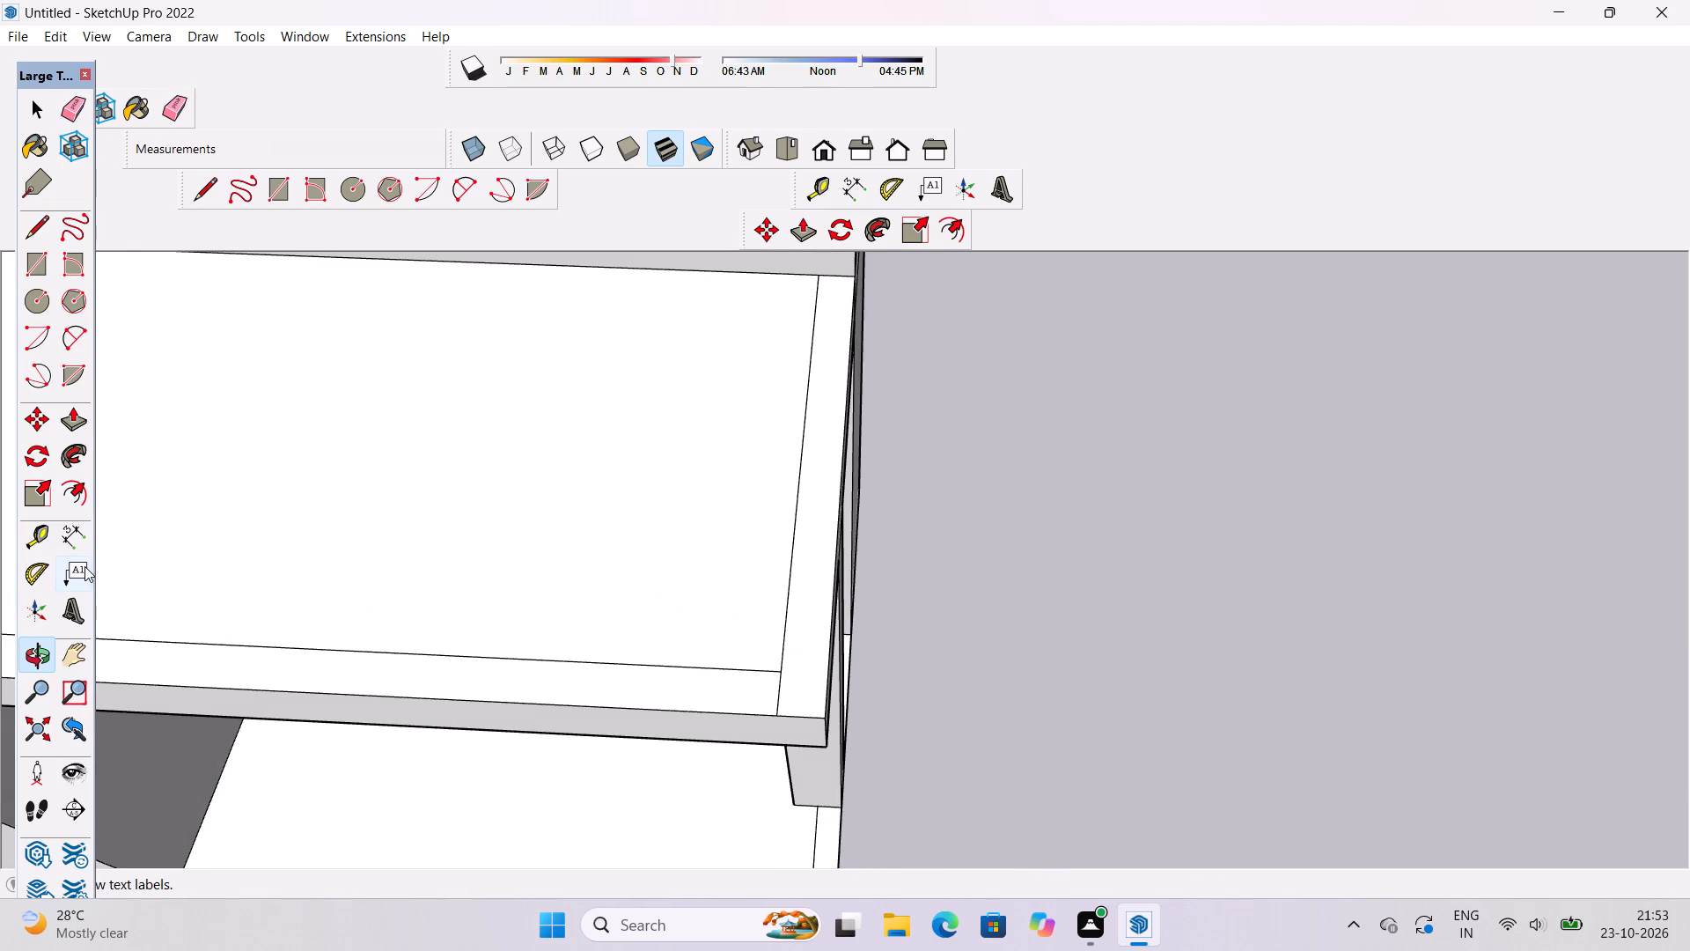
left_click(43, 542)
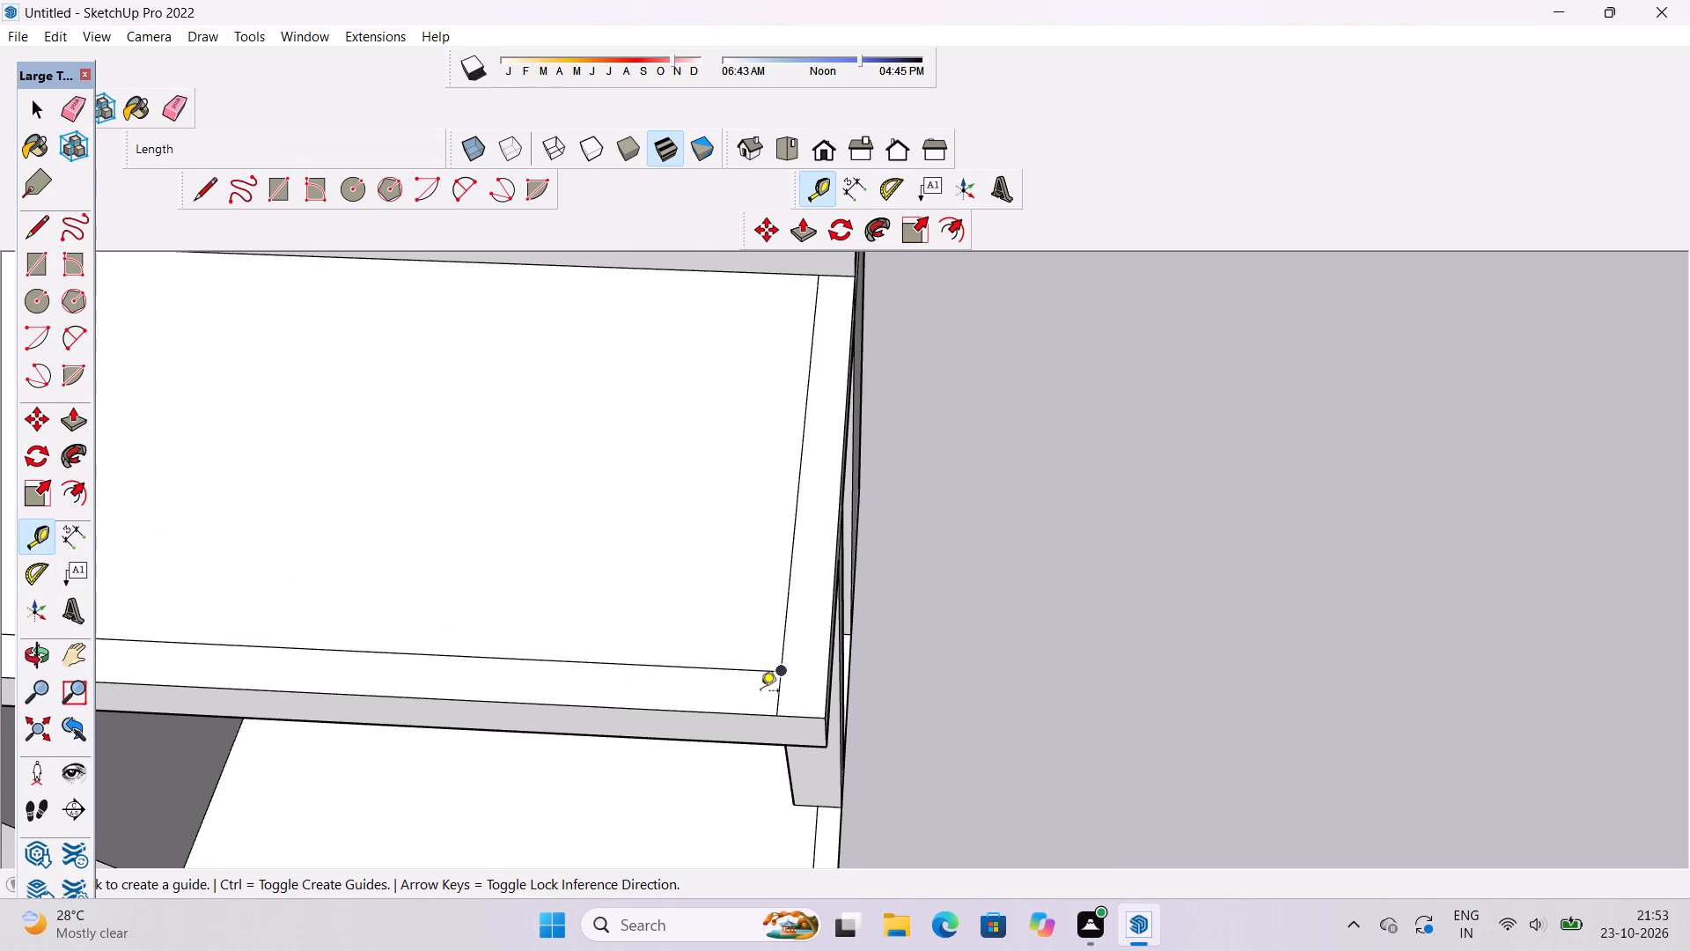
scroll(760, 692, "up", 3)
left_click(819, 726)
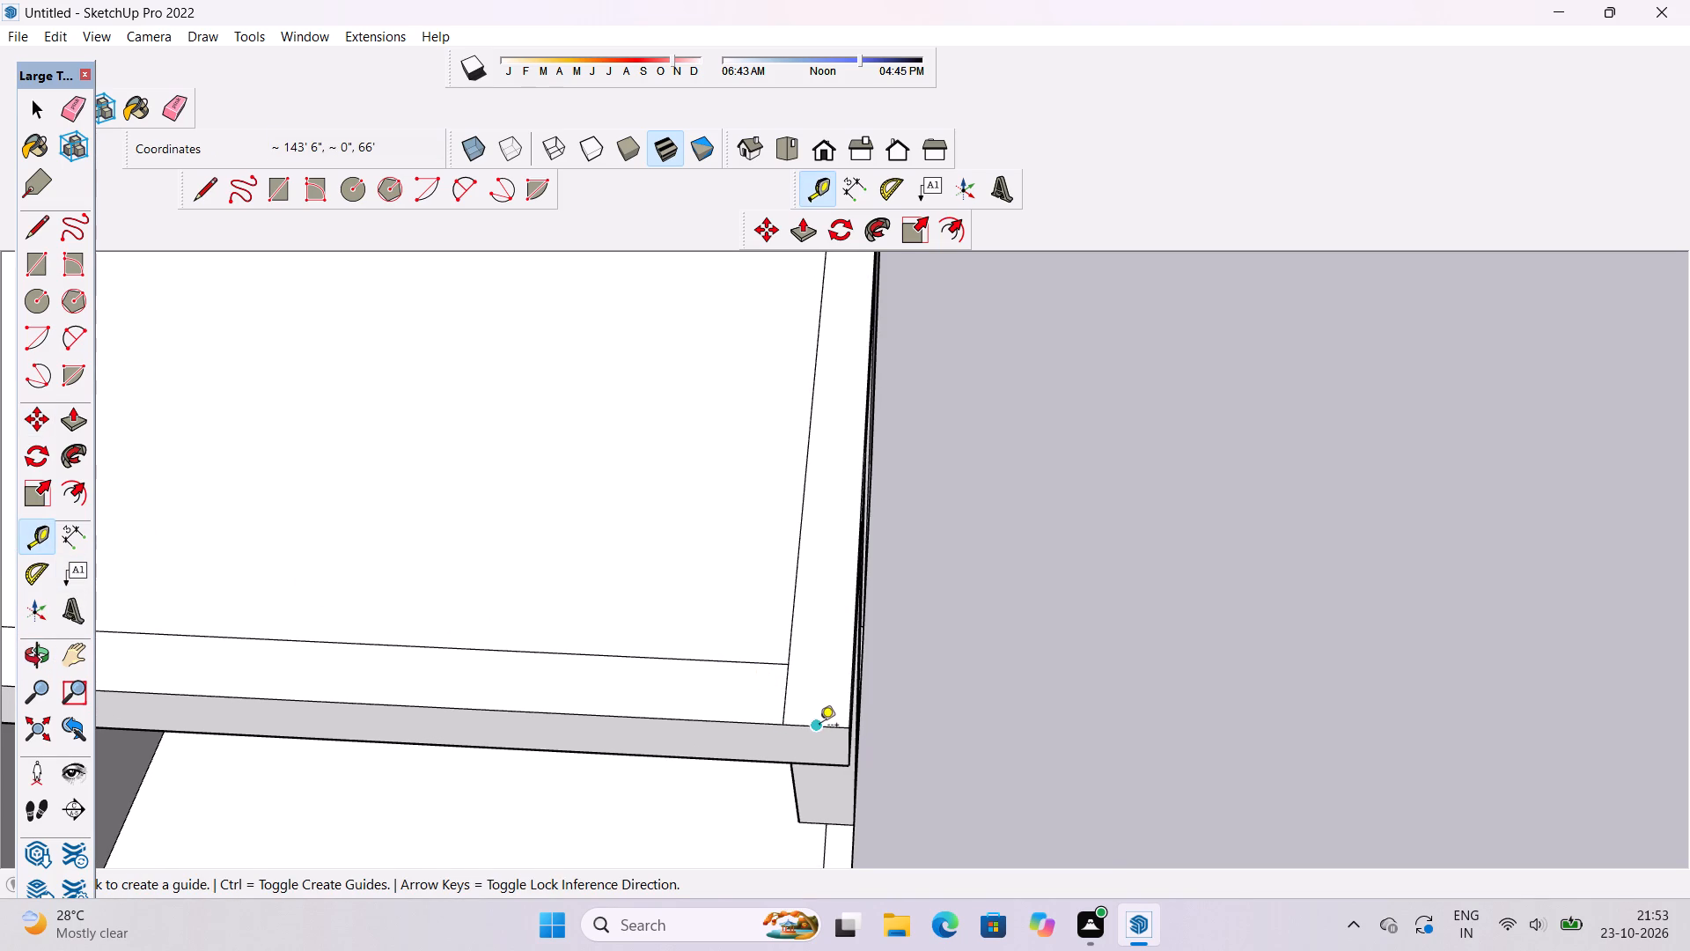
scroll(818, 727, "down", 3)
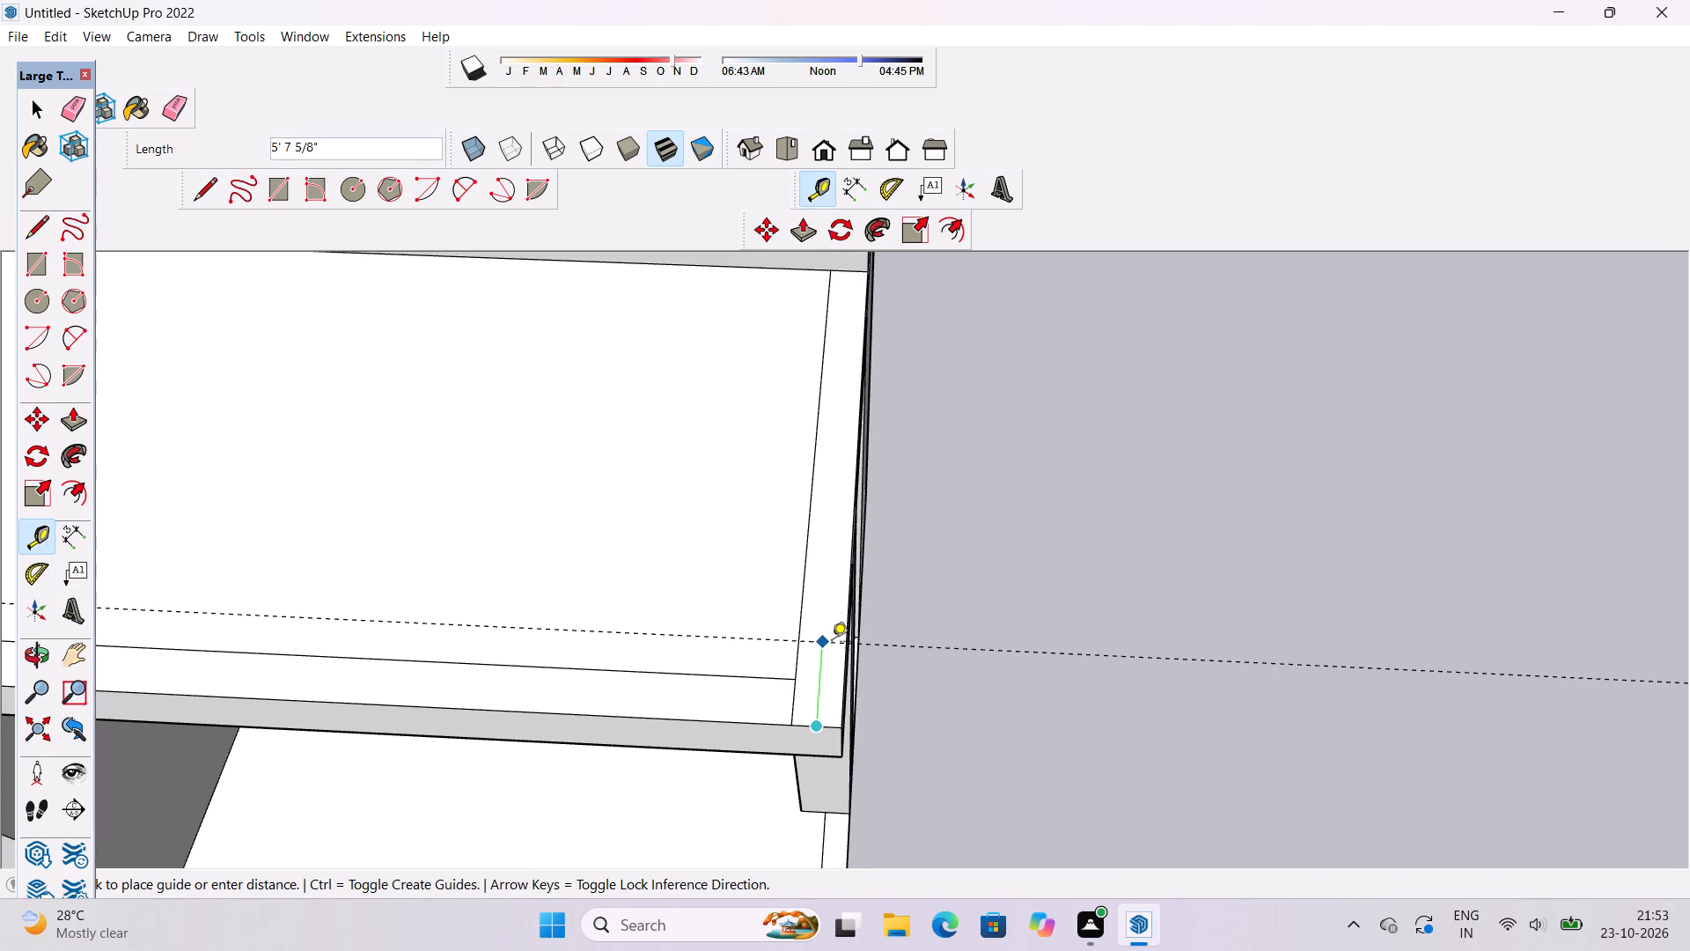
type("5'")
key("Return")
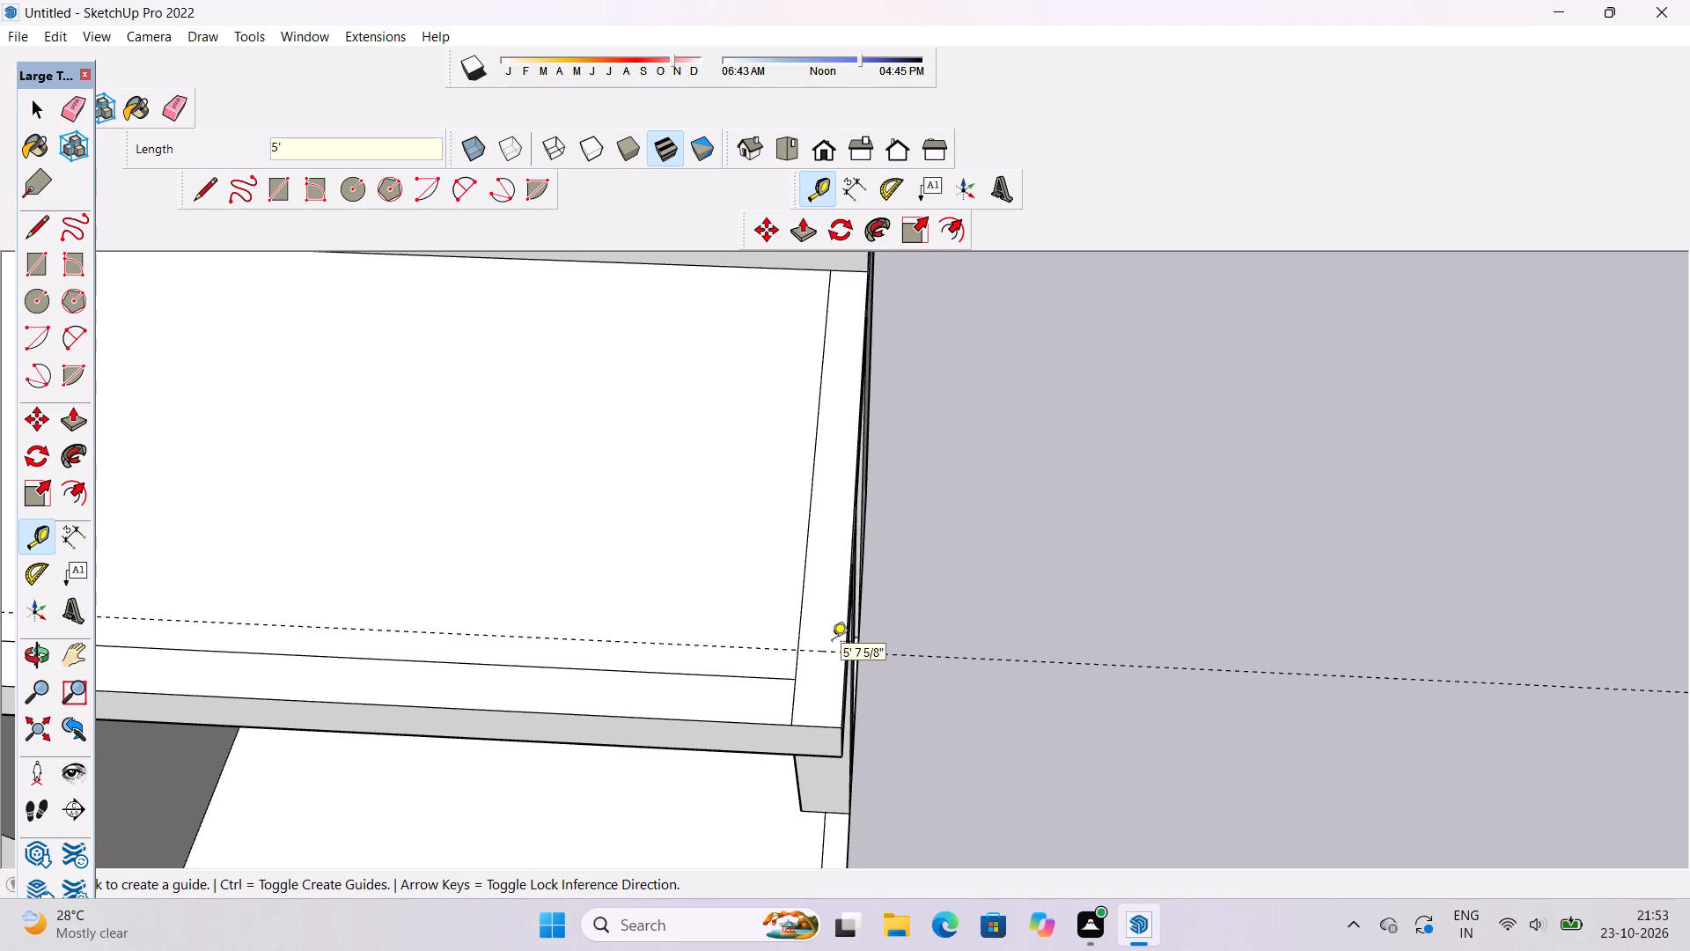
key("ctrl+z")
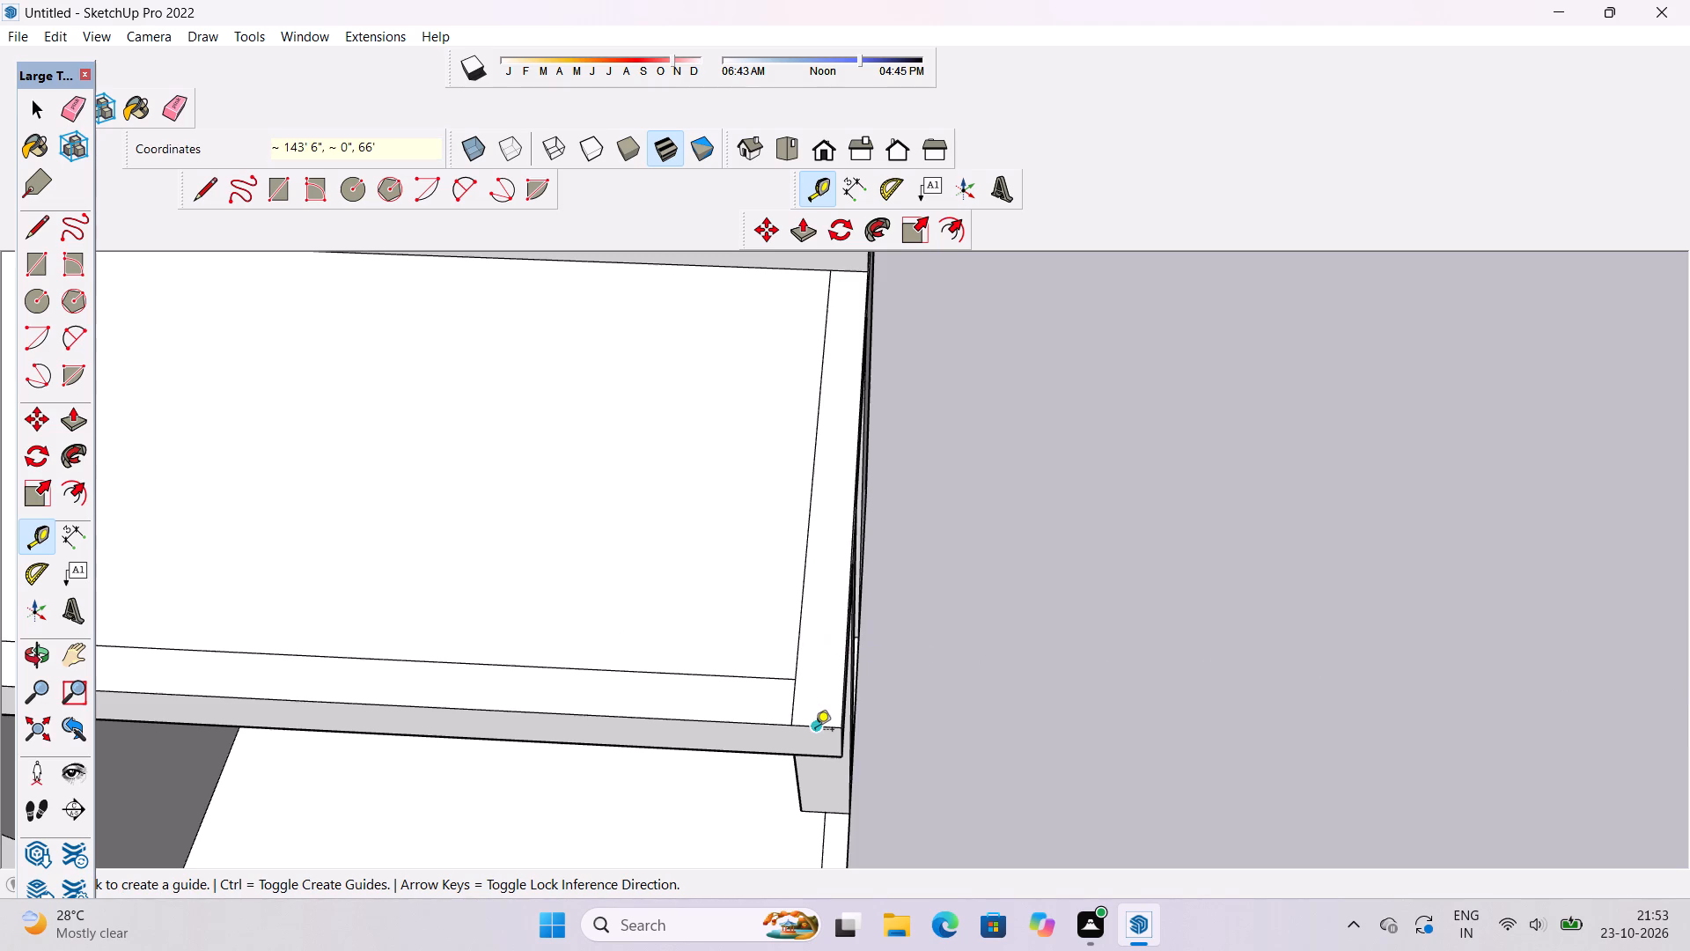
Place a guide line 6' inward from the terrace's front edge at the outer corner.
left_click(815, 731)
type("6'")
key("Return")
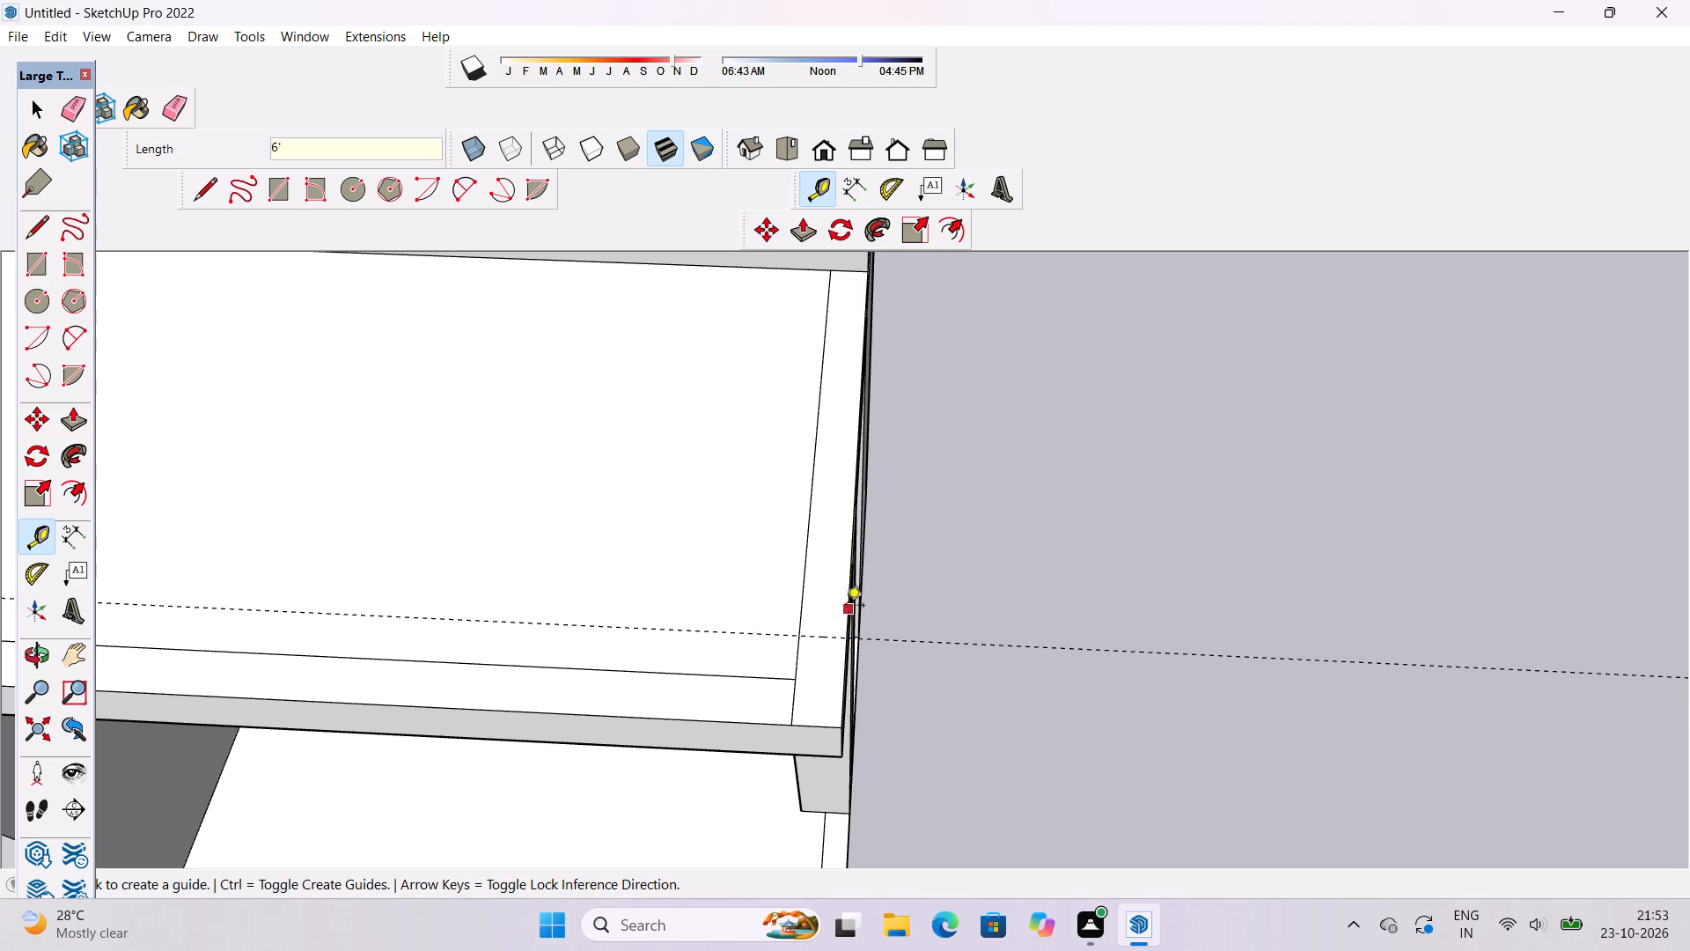
Draw a 3' line along the guide across the short-side border strip, splitting off its front corner piece.
key("l")
scroll(845, 670, "up", 8)
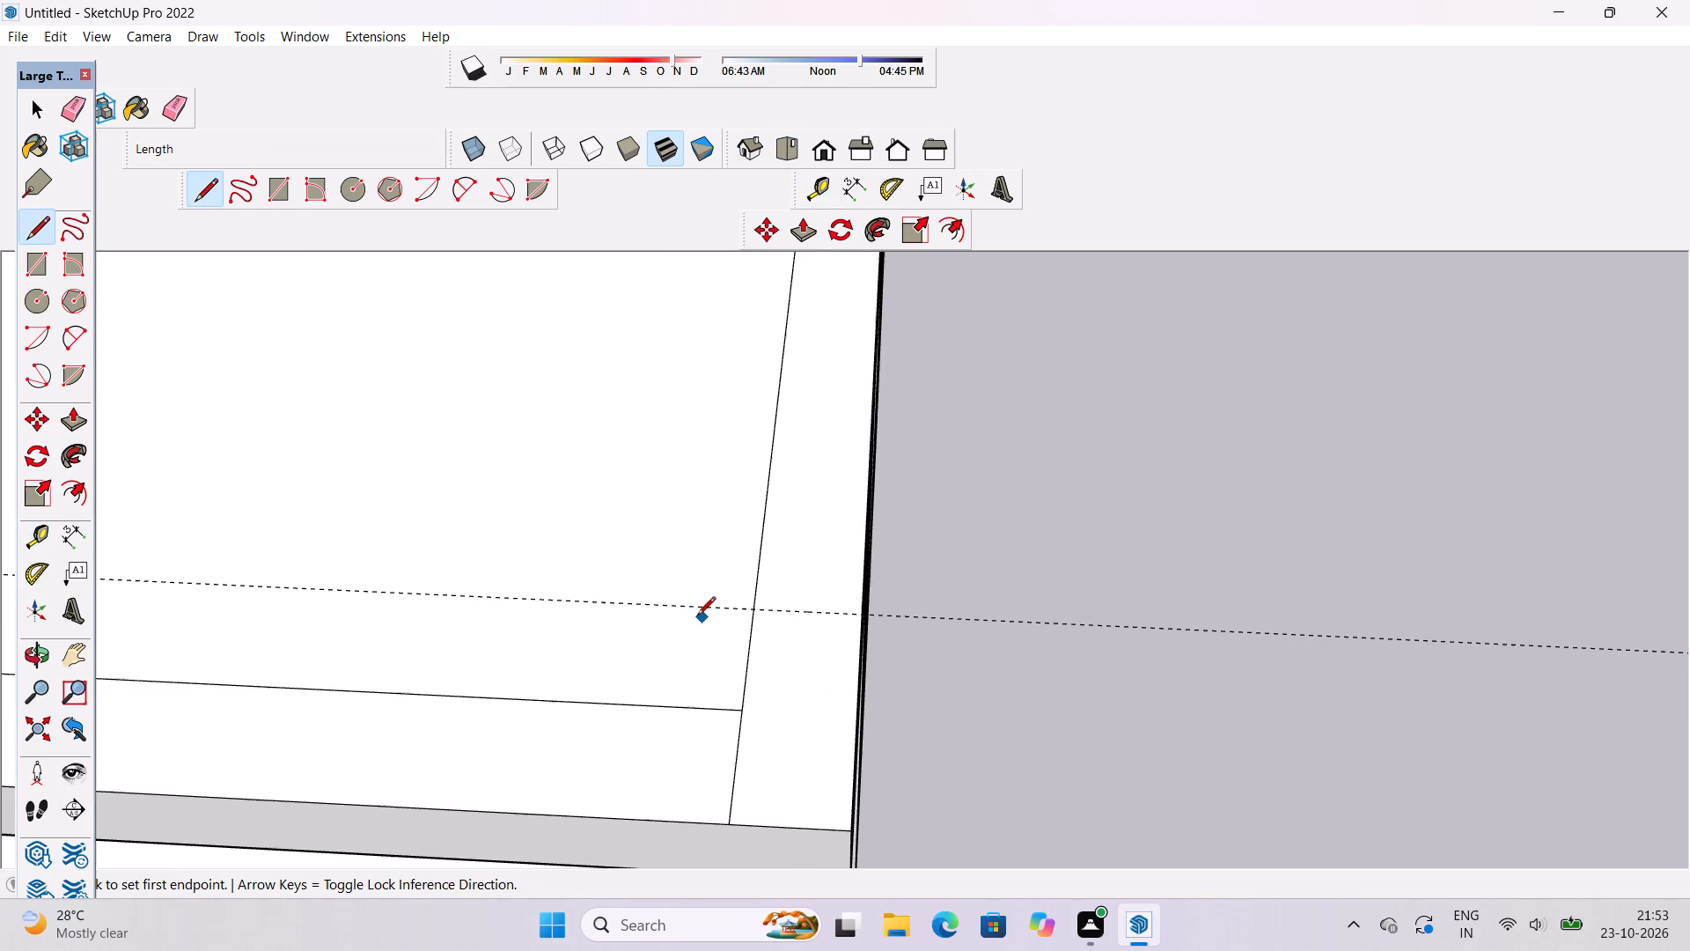
left_click(759, 607)
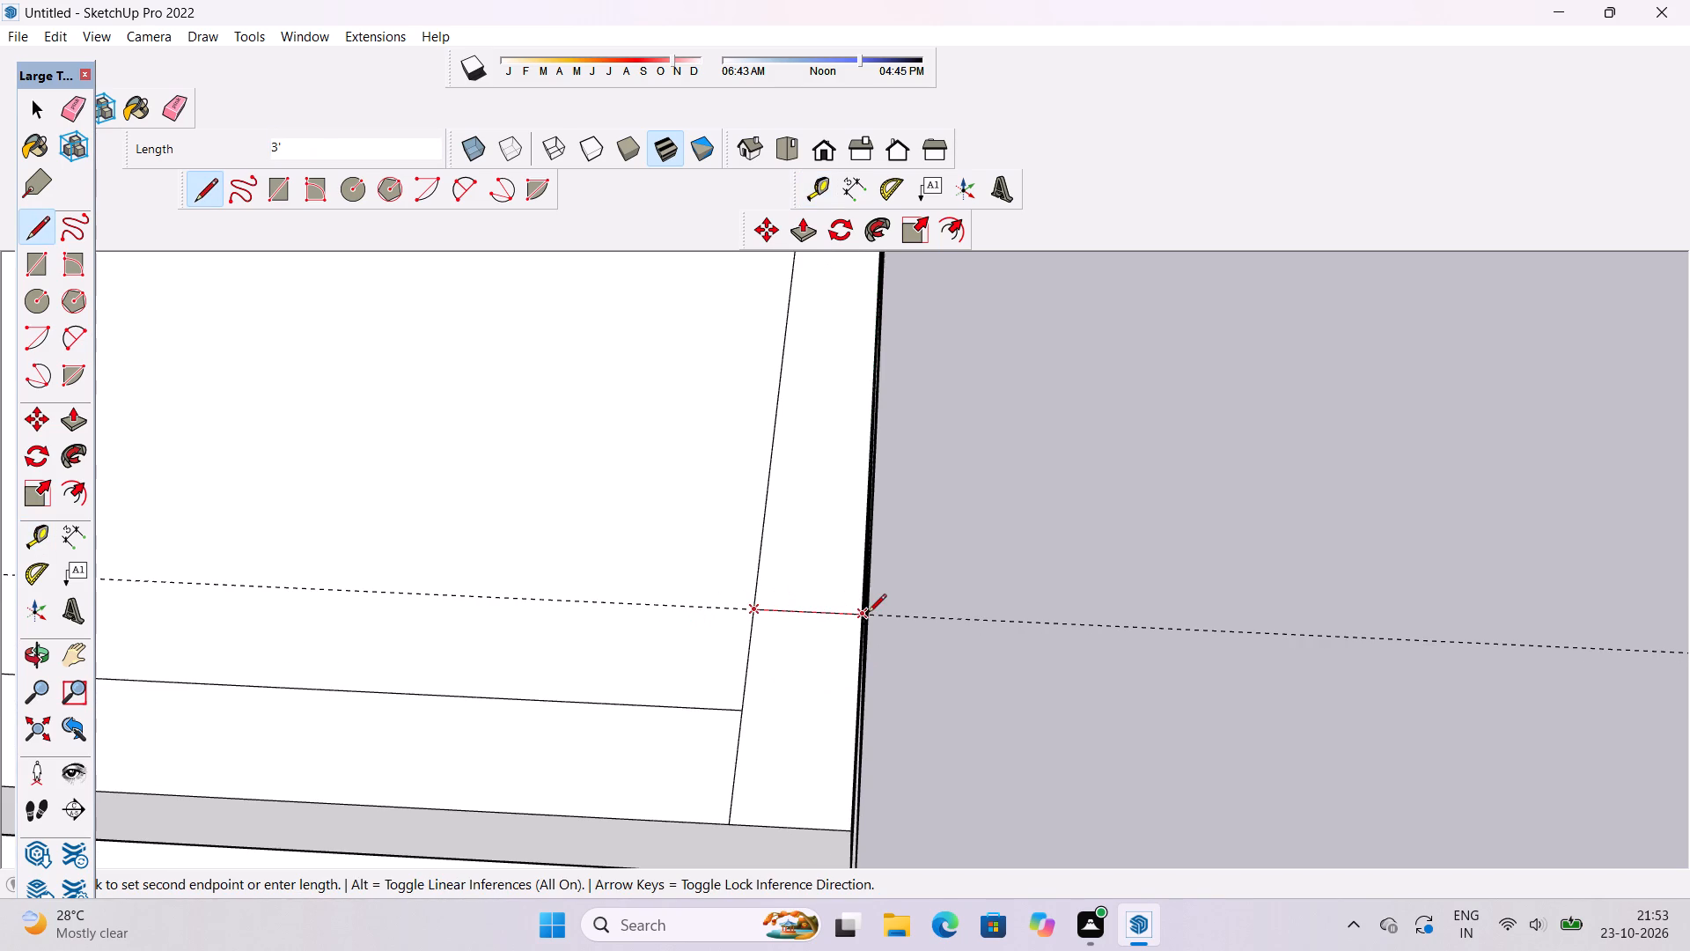
left_click(866, 615)
Erase the remaining guide line across the terrace.
key("e")
left_click_drag(945, 608, 945, 631)
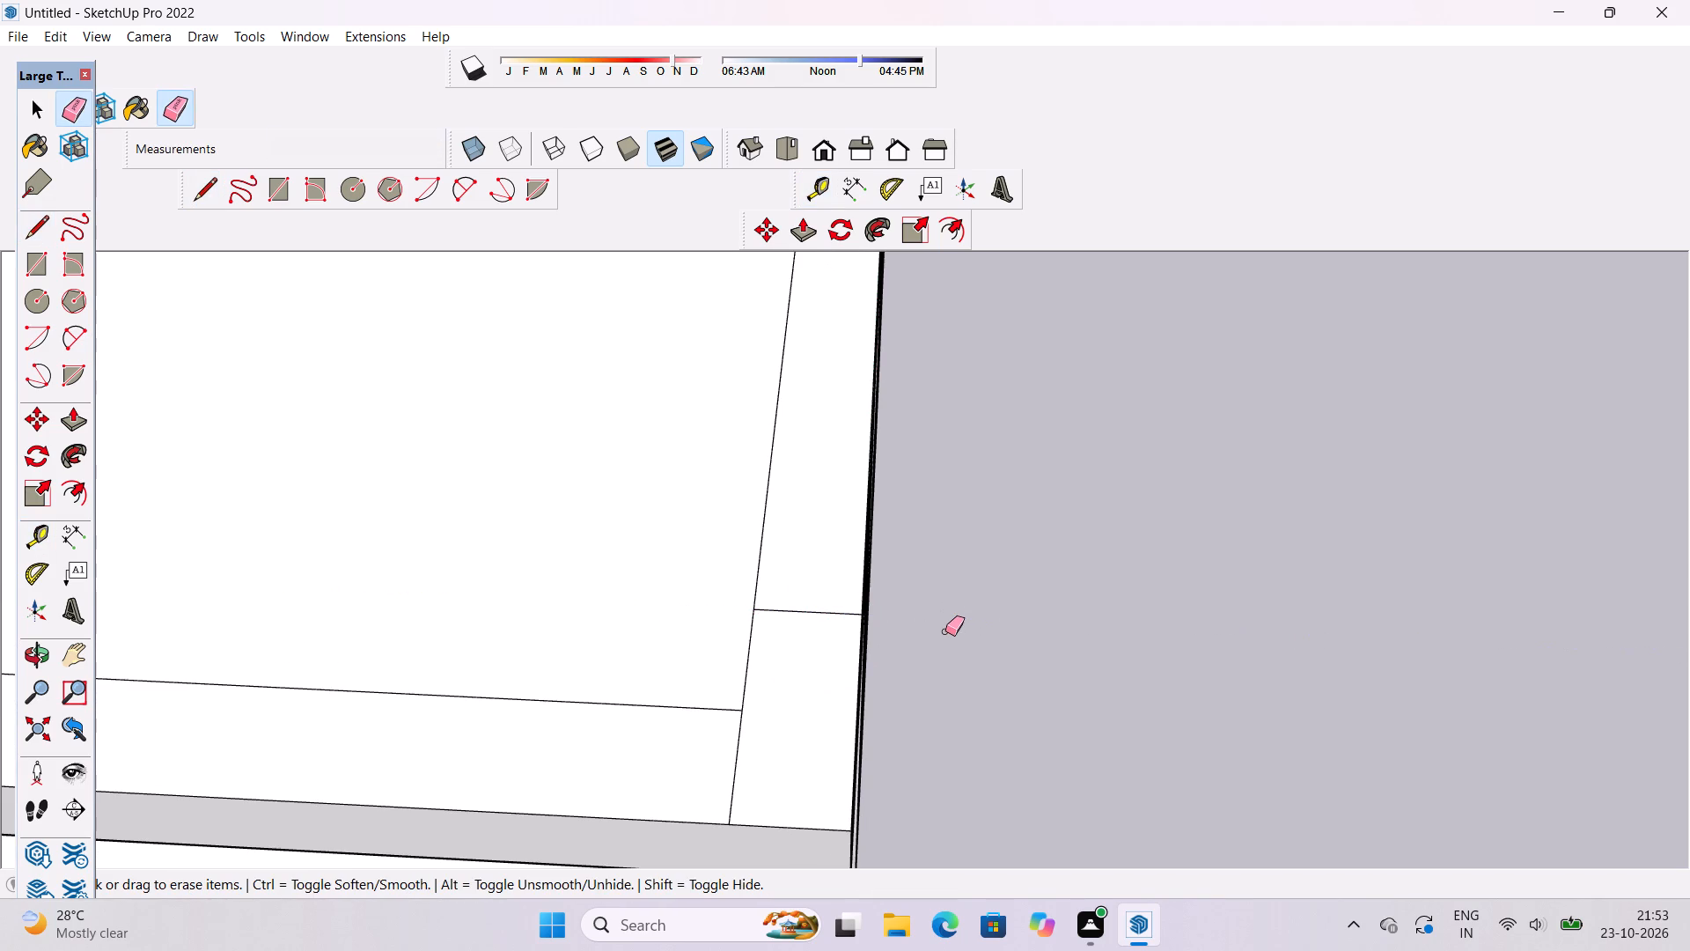
Push/Pull the short-side border strip behind the corner piece up 20' to form a terrace wall.
key("o")
left_click_drag(956, 674, 1067, 504)
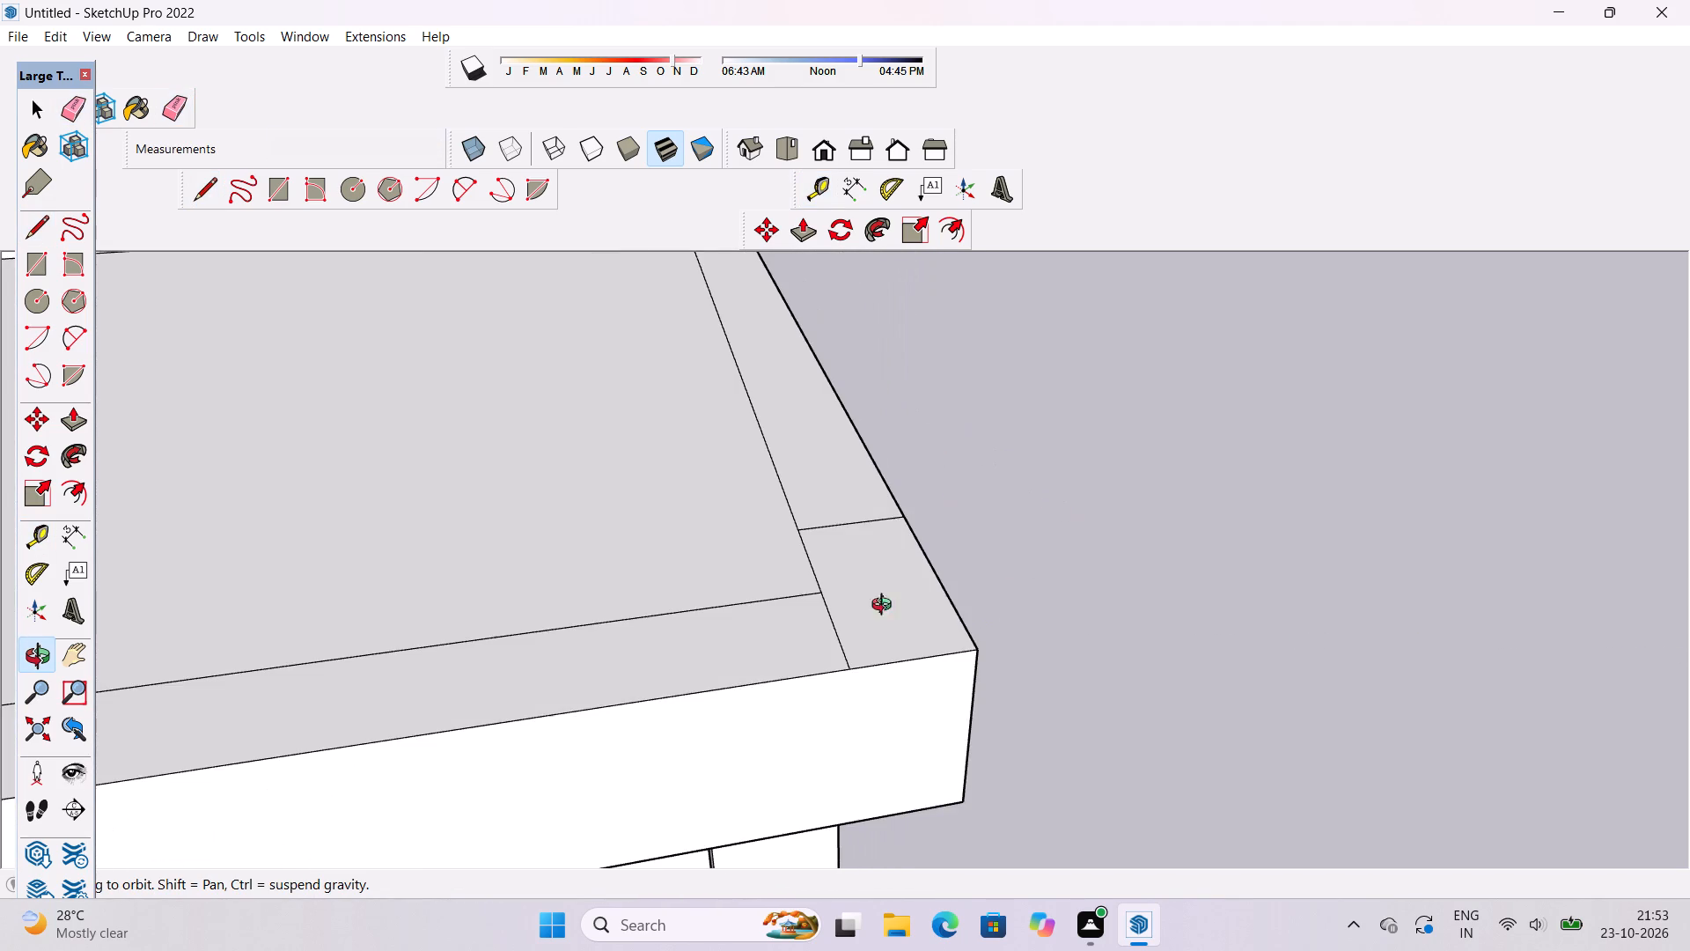
scroll(860, 616, "down", 9)
left_click_drag(752, 620, 778, 678, "shift")
scroll(833, 643, "down", 7)
left_click_drag(844, 635, 849, 674, "shift")
scroll(849, 674, "down", 5)
left_click_drag(1037, 621, 670, 661)
scroll(744, 601, "up", 3)
left_click_drag(747, 603, 760, 640, "shift")
left_click_drag(760, 643, 747, 623)
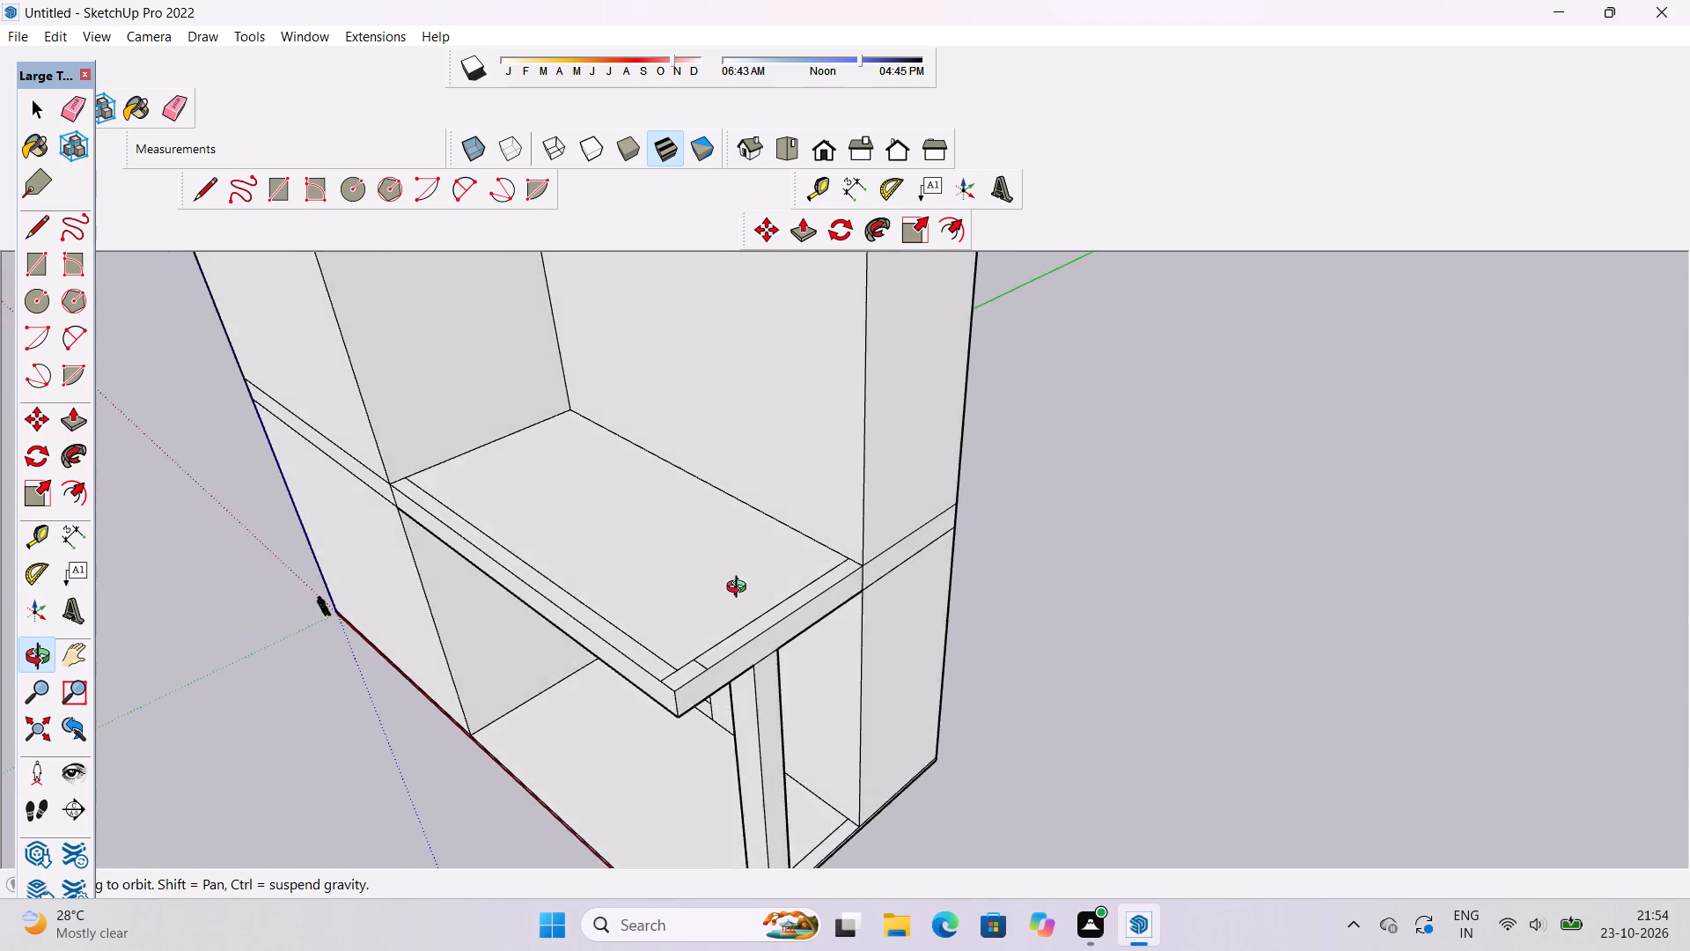
scroll(740, 589, "up", 4)
left_click_drag(740, 589, 748, 606, "shift")
left_click_drag(748, 606, 736, 584)
key("p")
scroll(720, 644, "up", 5)
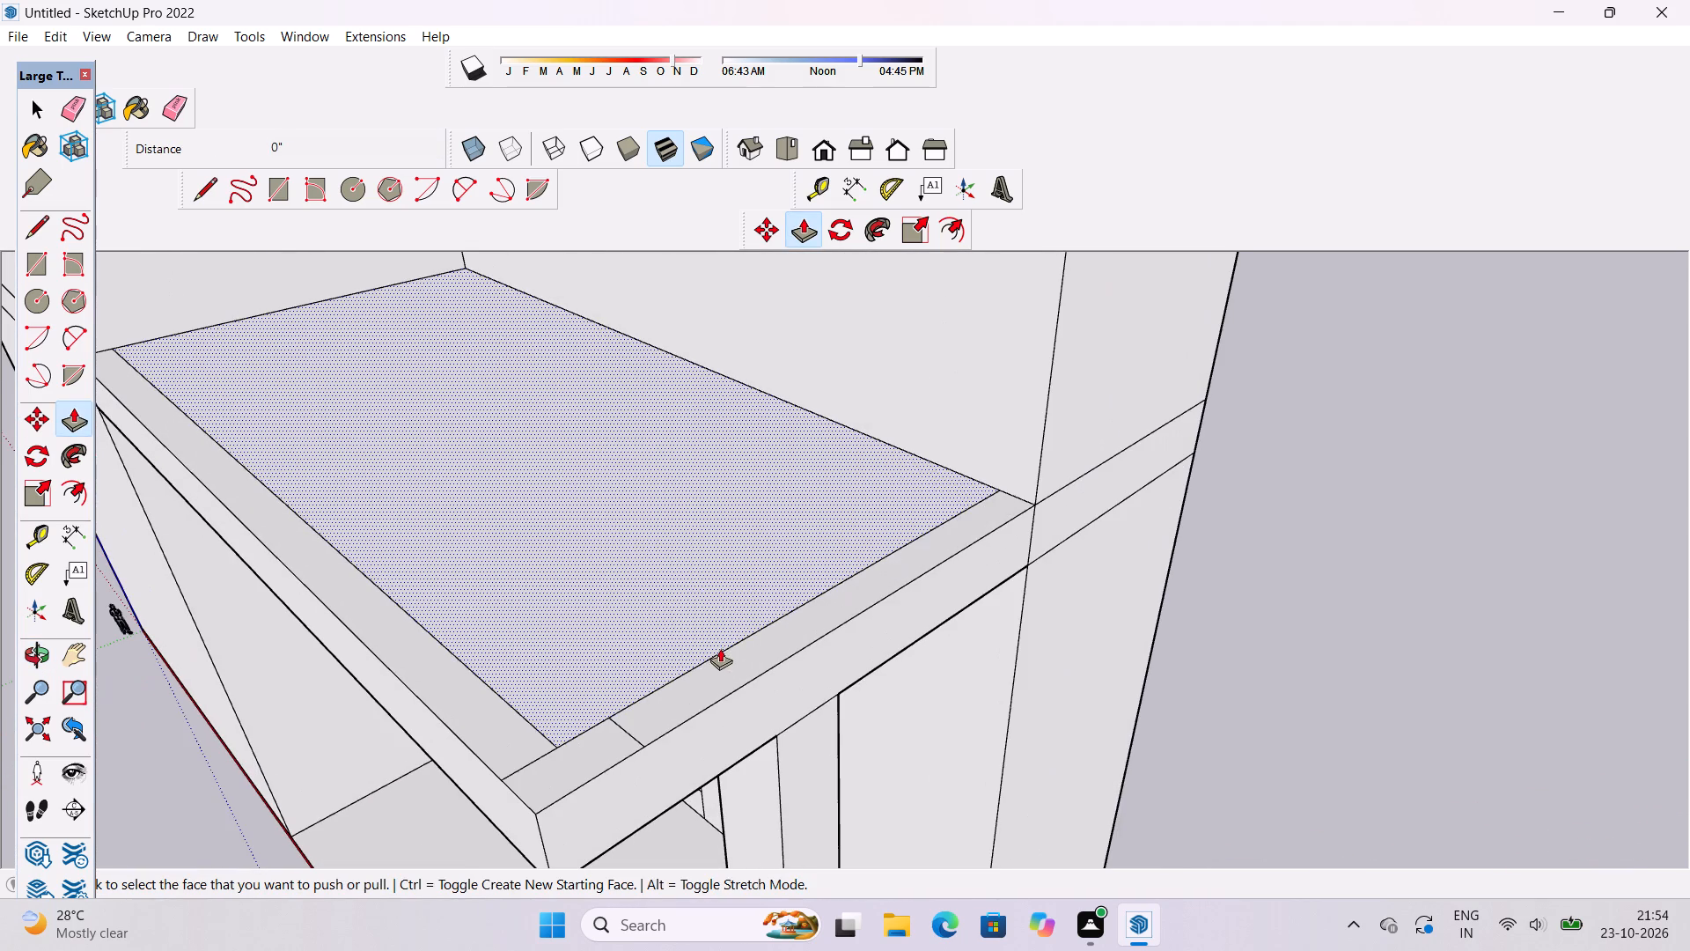
left_click(722, 672)
scroll(717, 655, "down", 5)
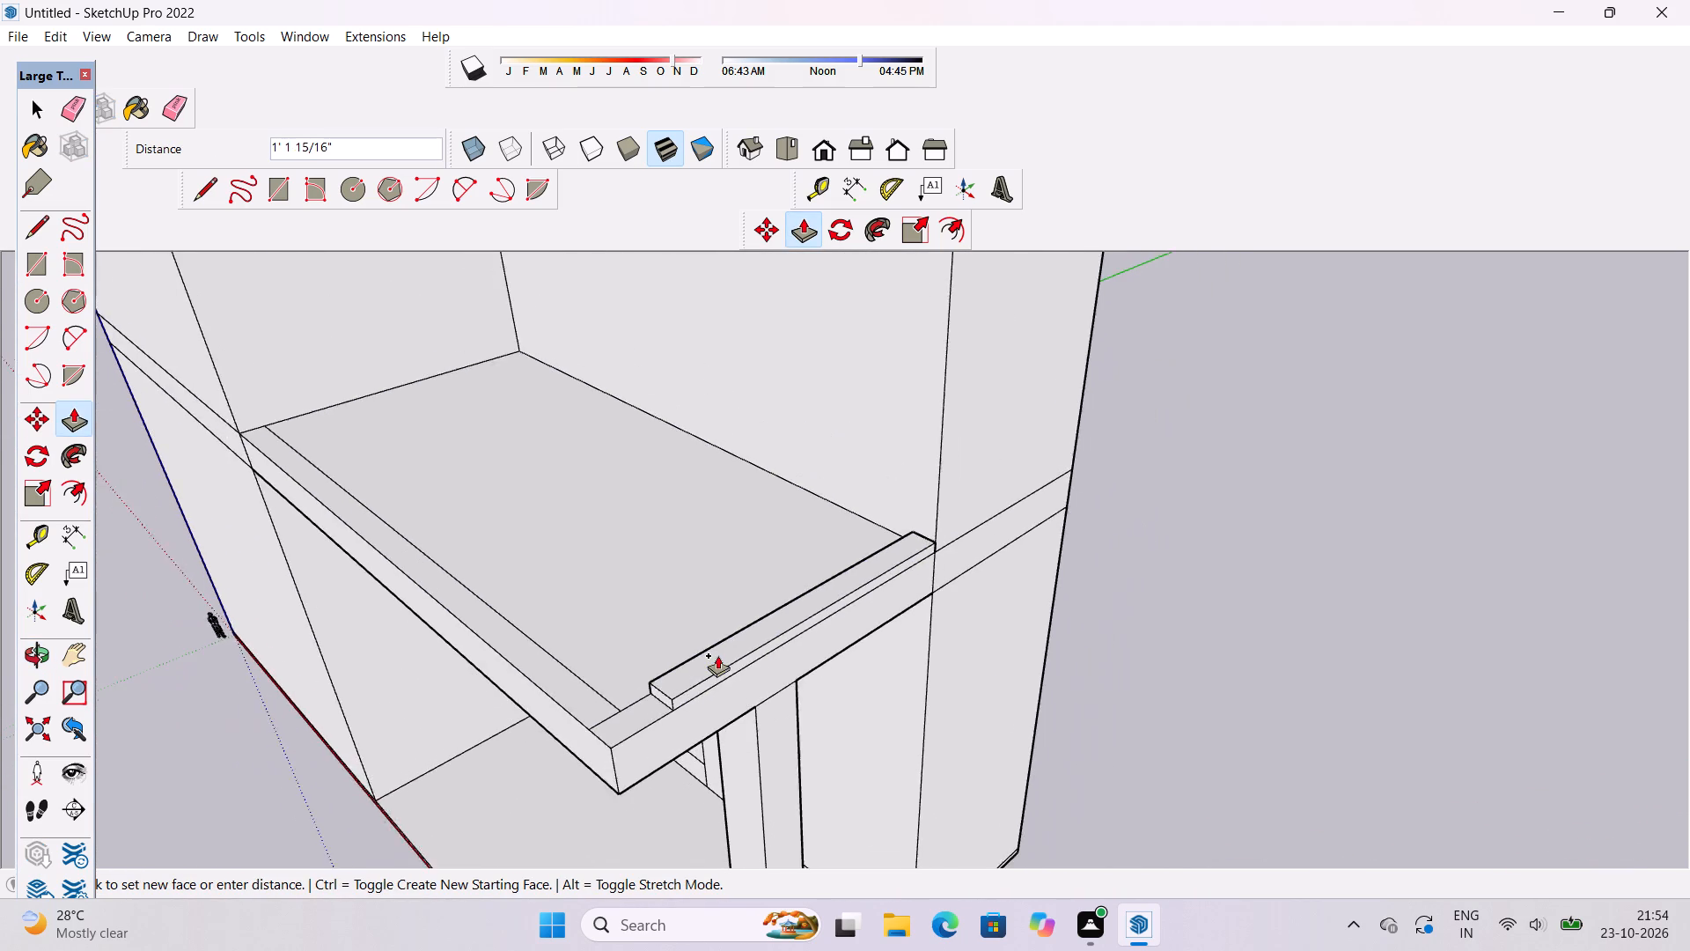
scroll(717, 655, "down", 5)
scroll(716, 617, "up", 2)
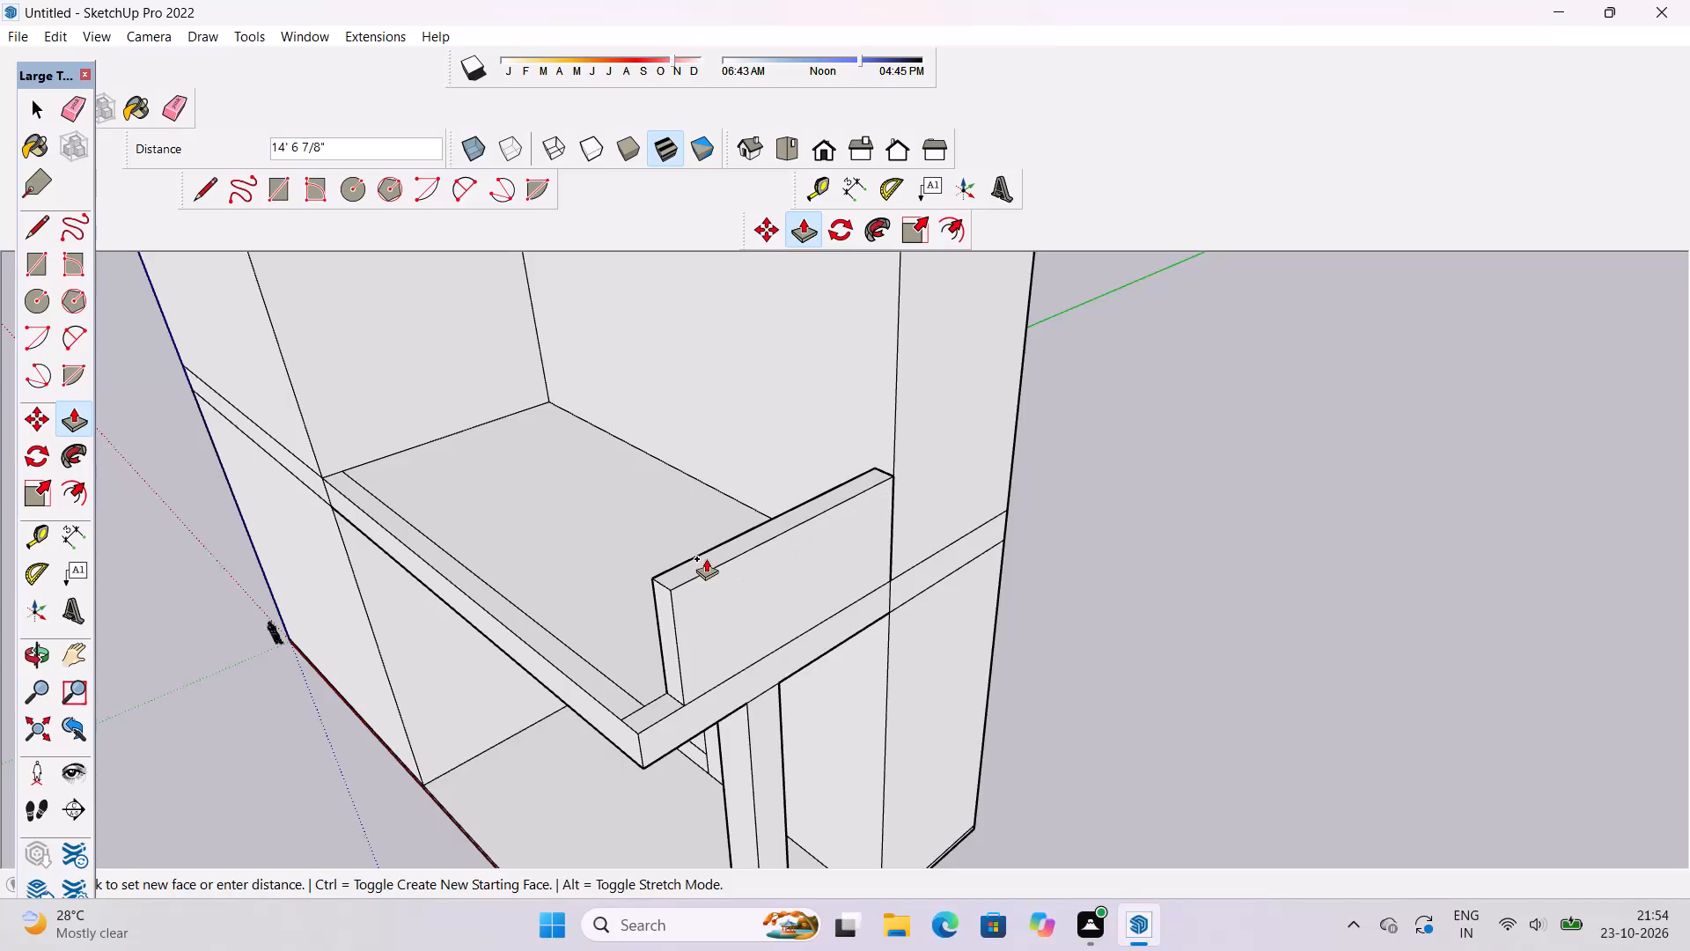
type("20'")
key("Return")
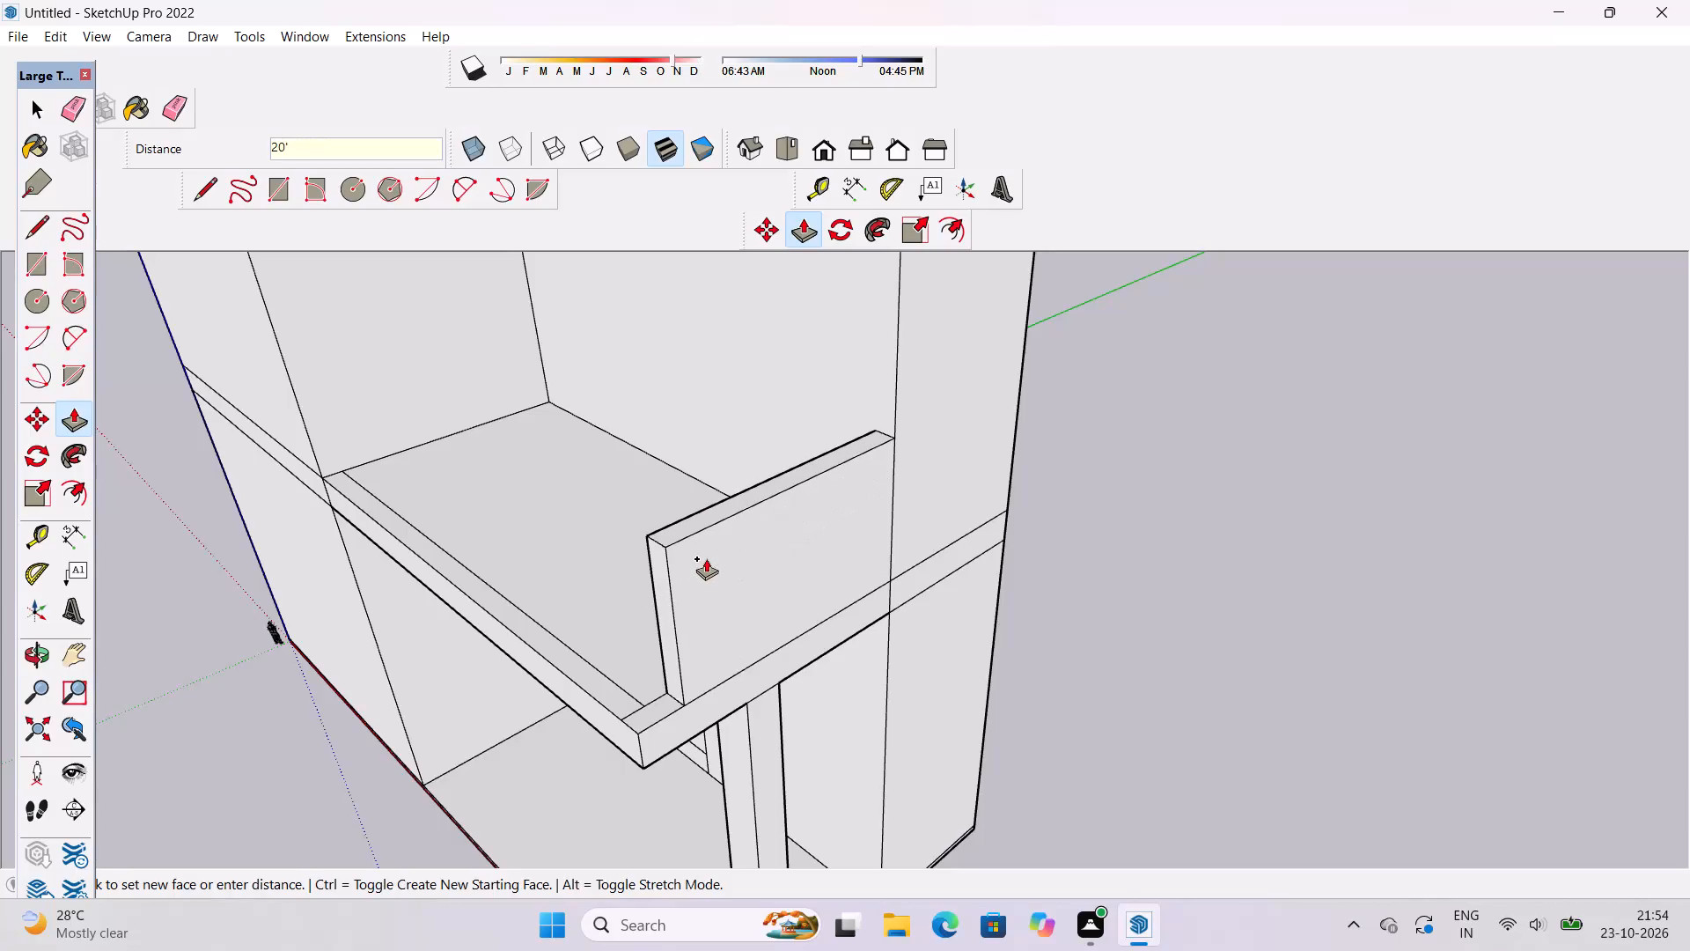
Push/Pull the terrace's front corner piece up 60' to the upper storey's roof level, forming a corner post.
key("o")
scroll(704, 533, "down", 6)
left_click_drag(531, 699, 895, 701)
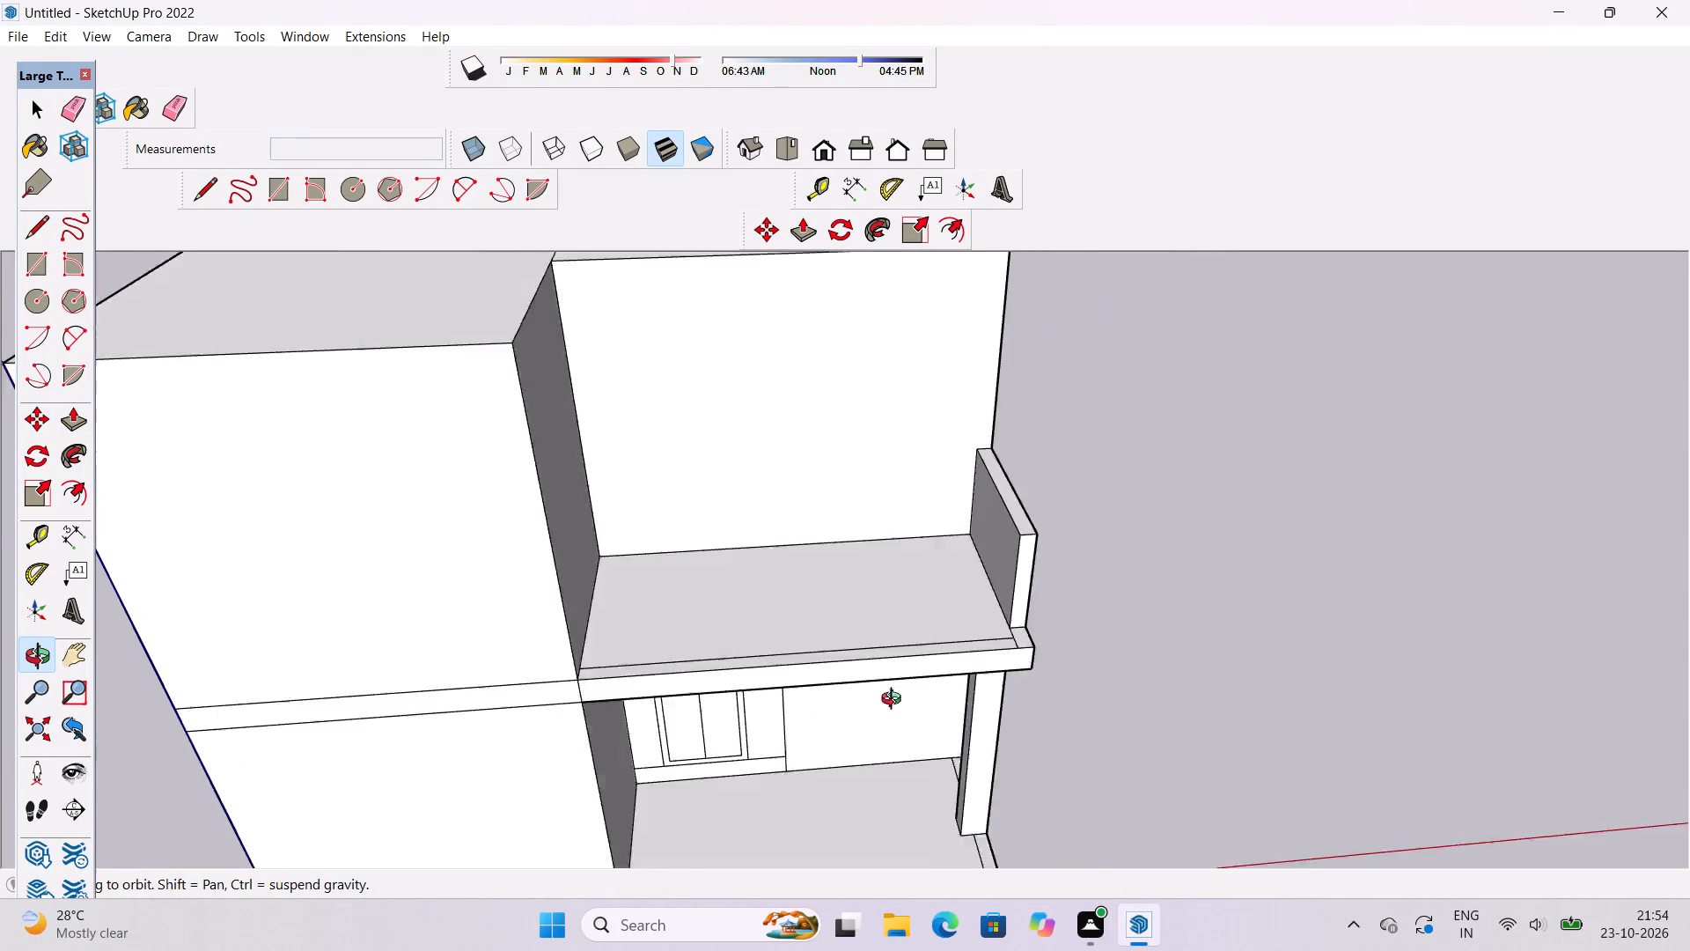
left_click_drag(895, 701, 1124, 687)
left_click_drag(1125, 669, 943, 704, "shift")
left_click_drag(1054, 650, 872, 690)
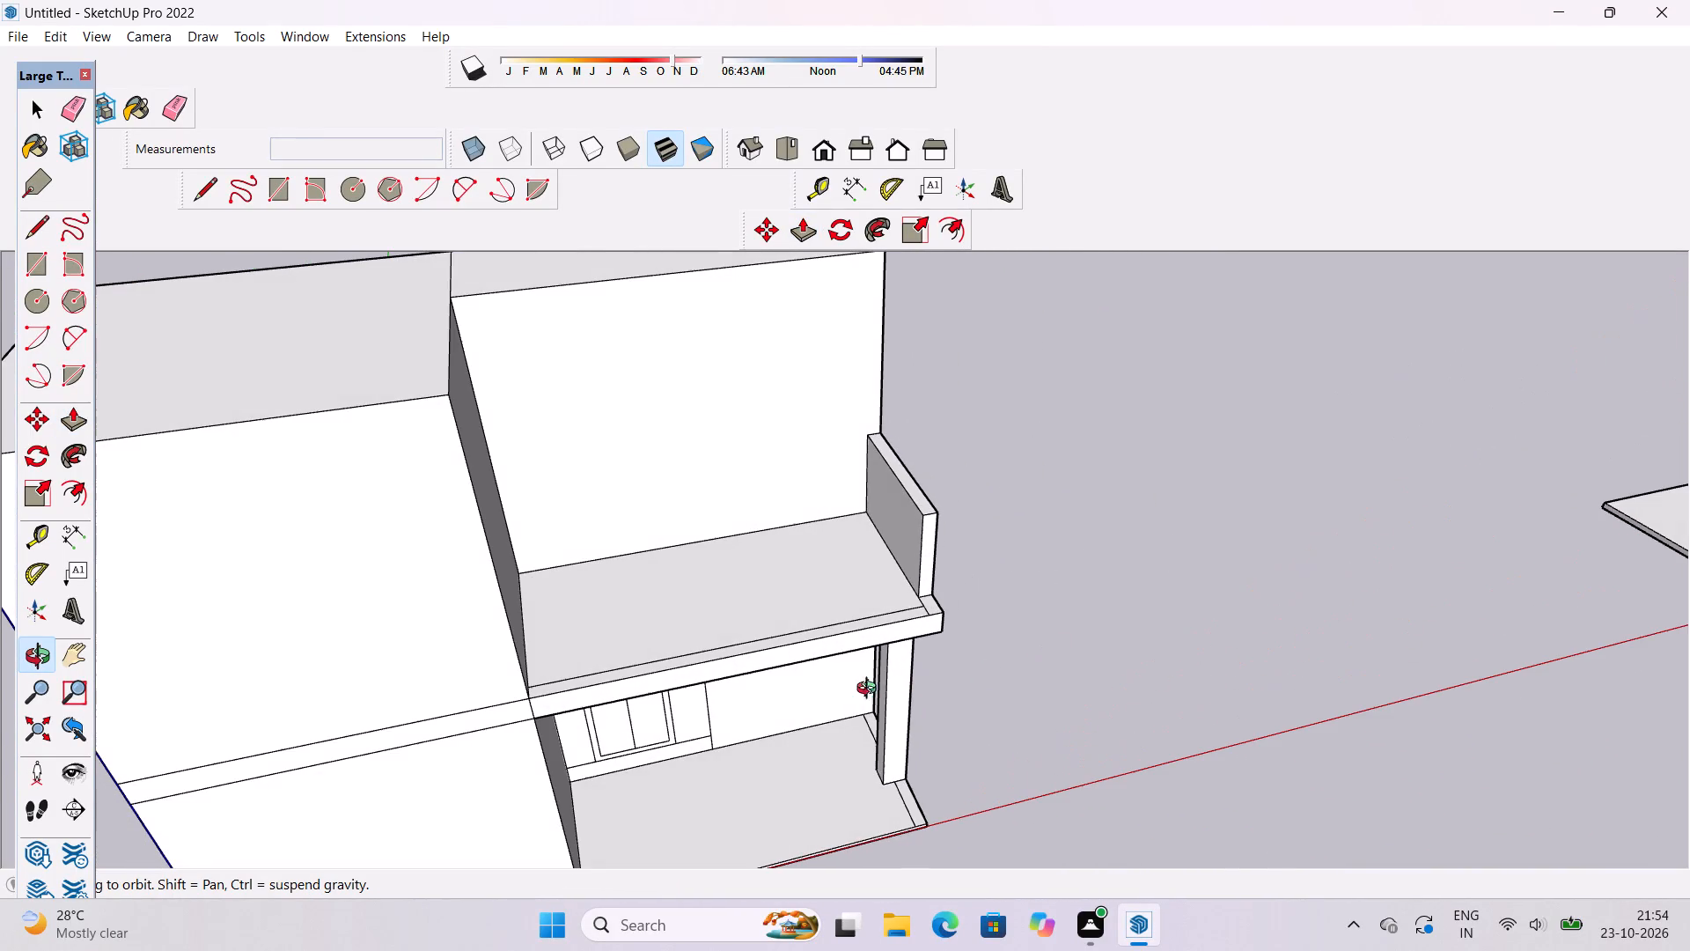
left_click_drag(913, 613, 915, 672, "shift")
scroll(955, 663, "up", 4)
left_click_drag(944, 668, 885, 683, "shift")
left_click_drag(883, 684, 983, 657)
scroll(983, 657, "down", 3)
left_click_drag(900, 677, 854, 721, "shift")
left_click_drag(893, 711, 937, 688)
left_click_drag(945, 683, 922, 697)
left_click_drag(920, 697, 912, 717)
key("p")
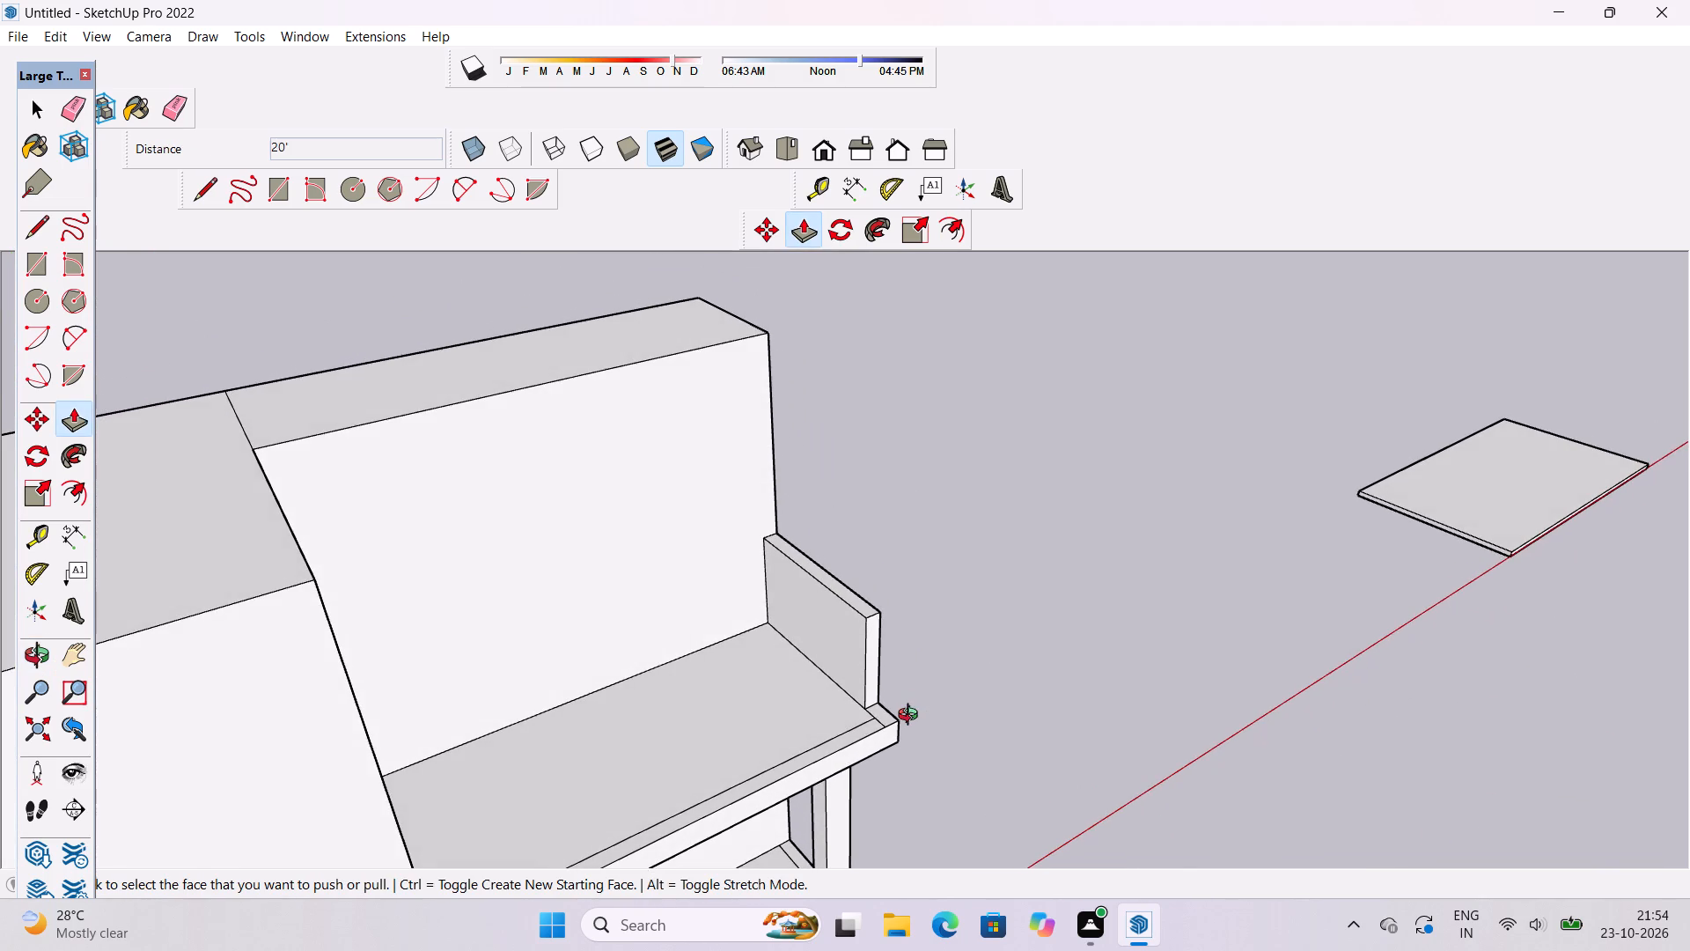
scroll(893, 732, "up", 10)
left_click(886, 712)
scroll(878, 682, "down", 5)
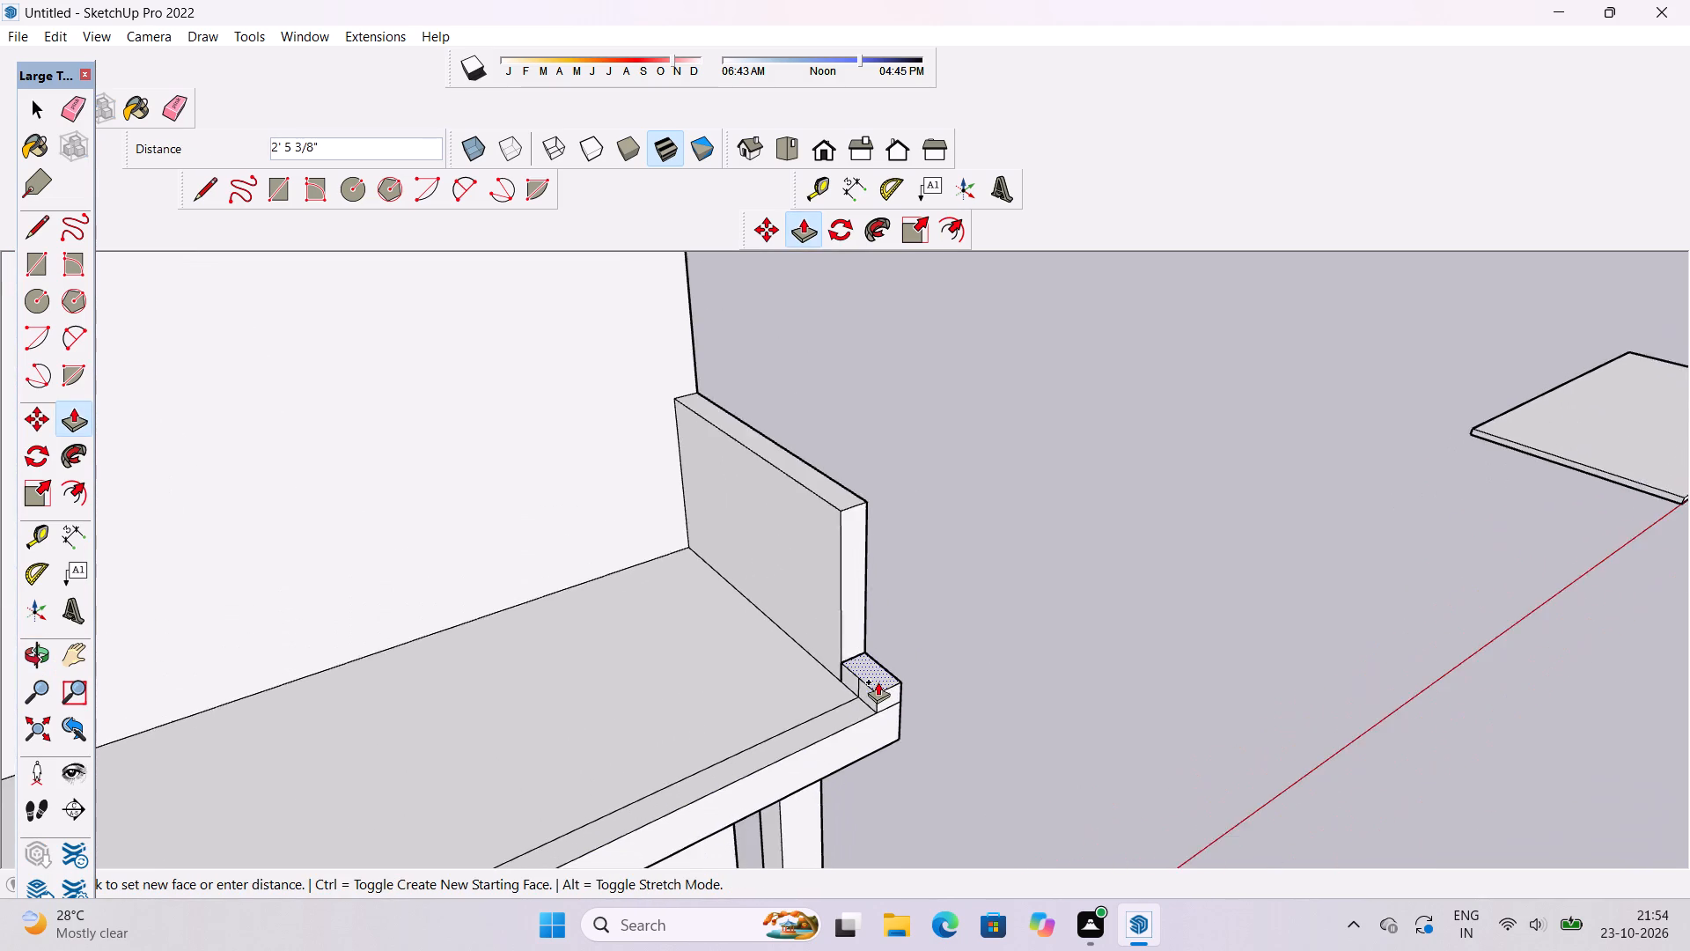
scroll(878, 682, "down", 10)
left_click(547, 603)
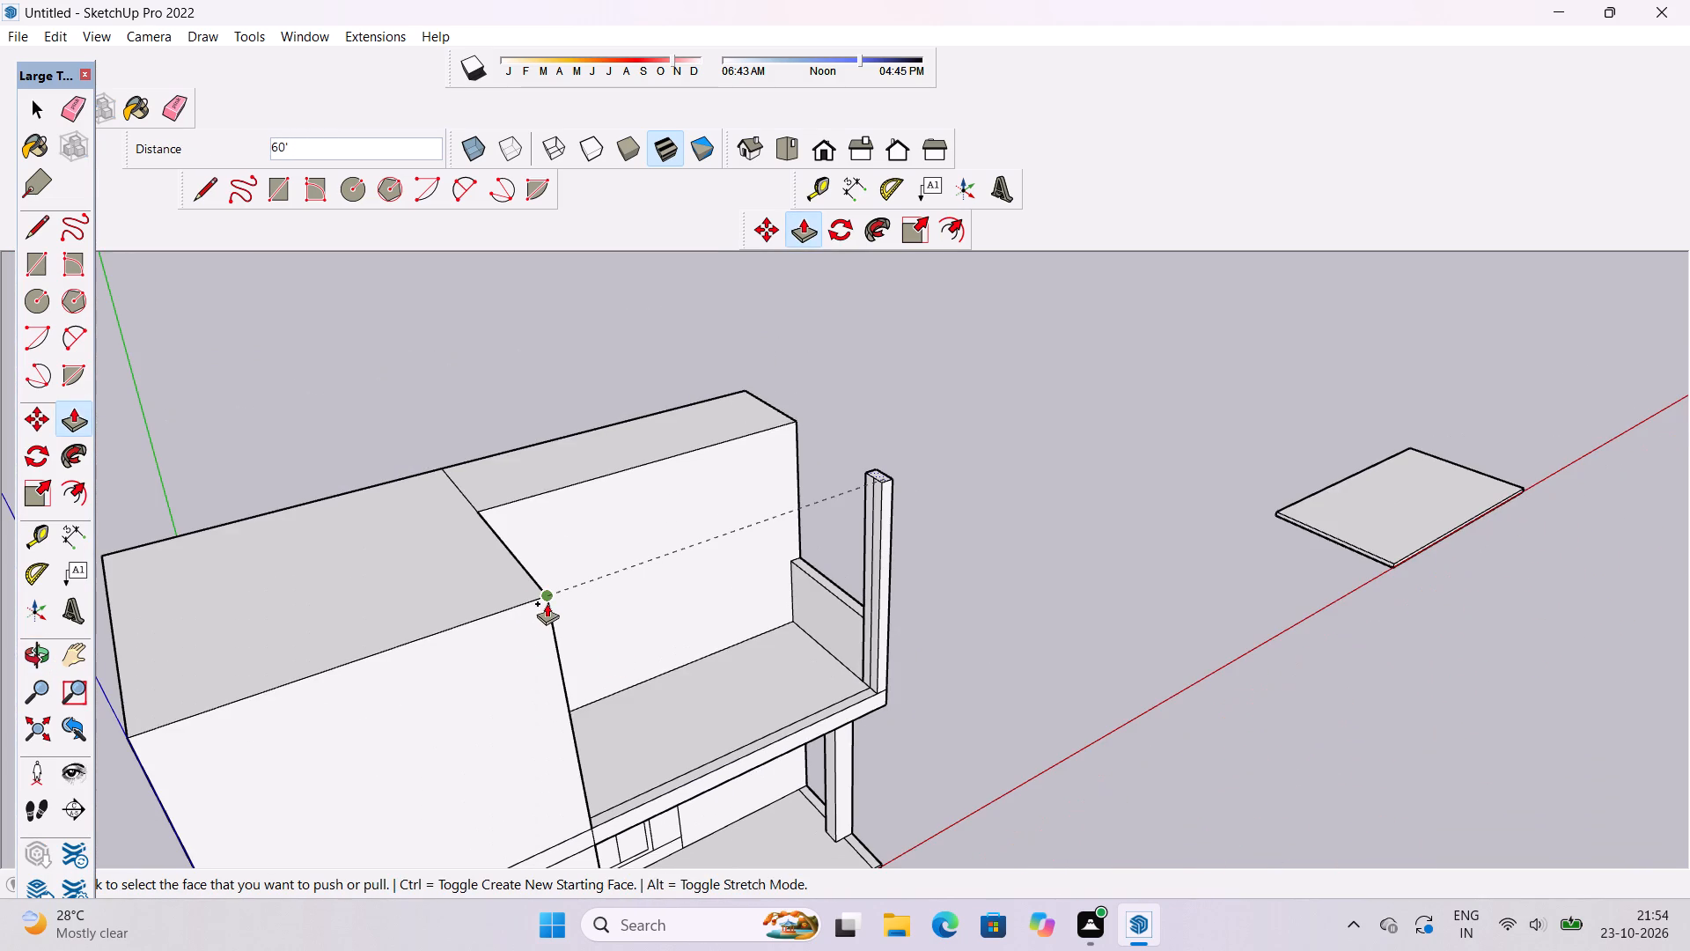
scroll(547, 603, "up", 4)
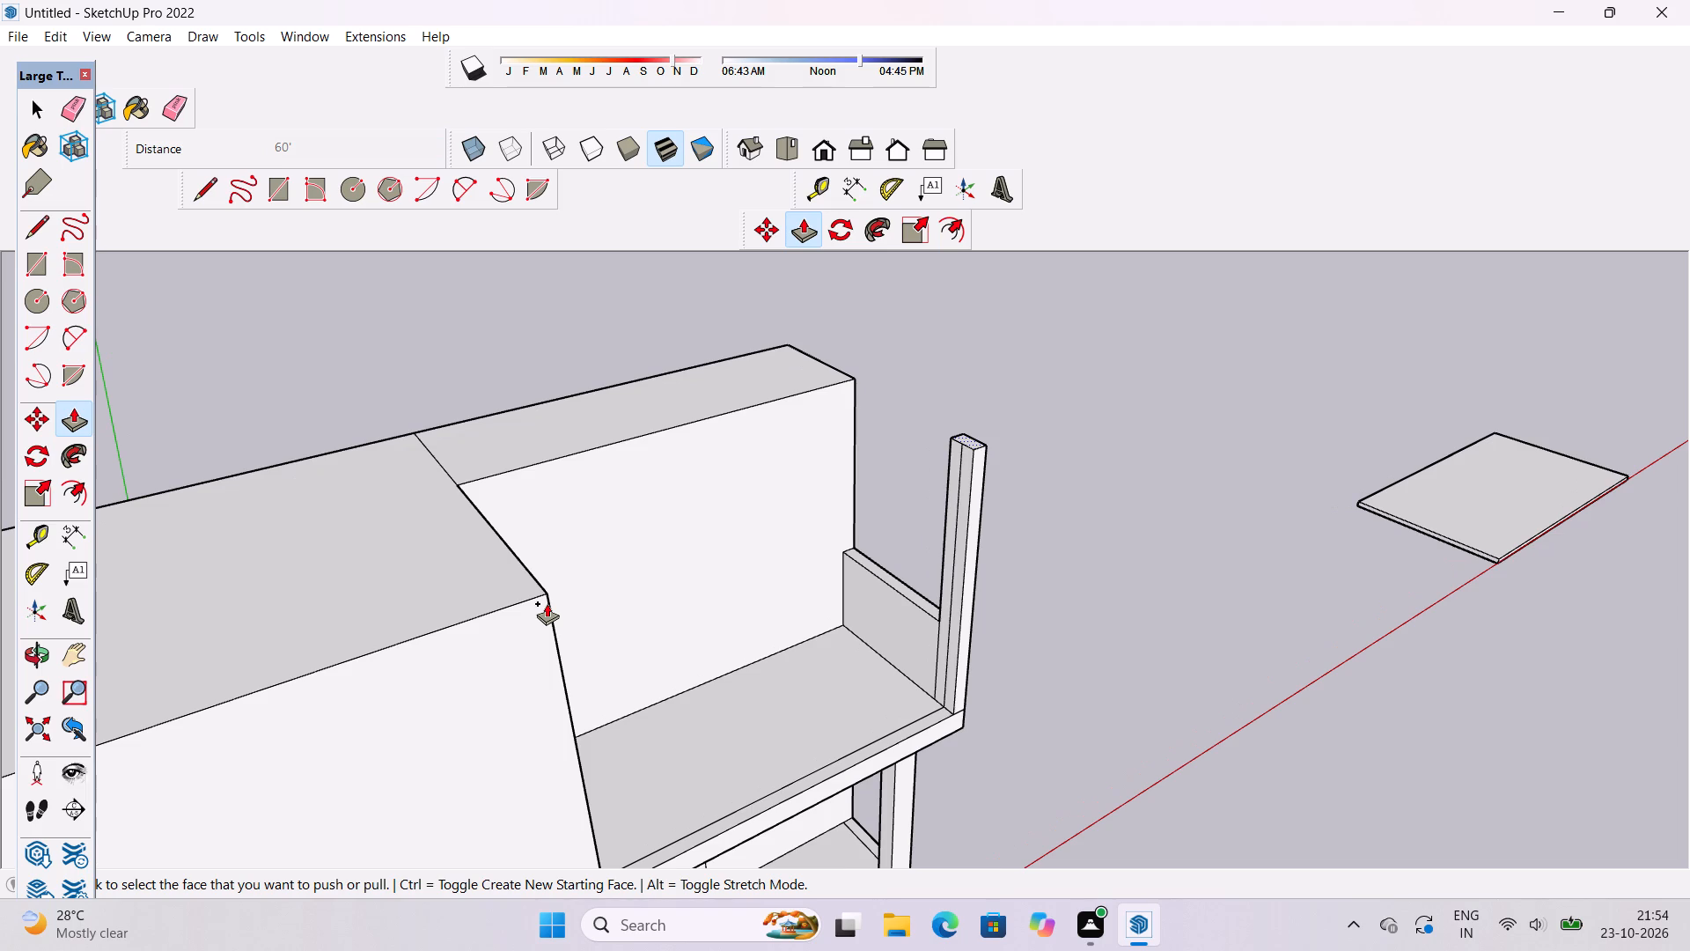
Draw a vertical 40' line from the low terrace wall's inner top corner to the roof edge, marking a strip on the upper-storey wall.
key("o")
left_click_drag(1108, 560, 585, 605)
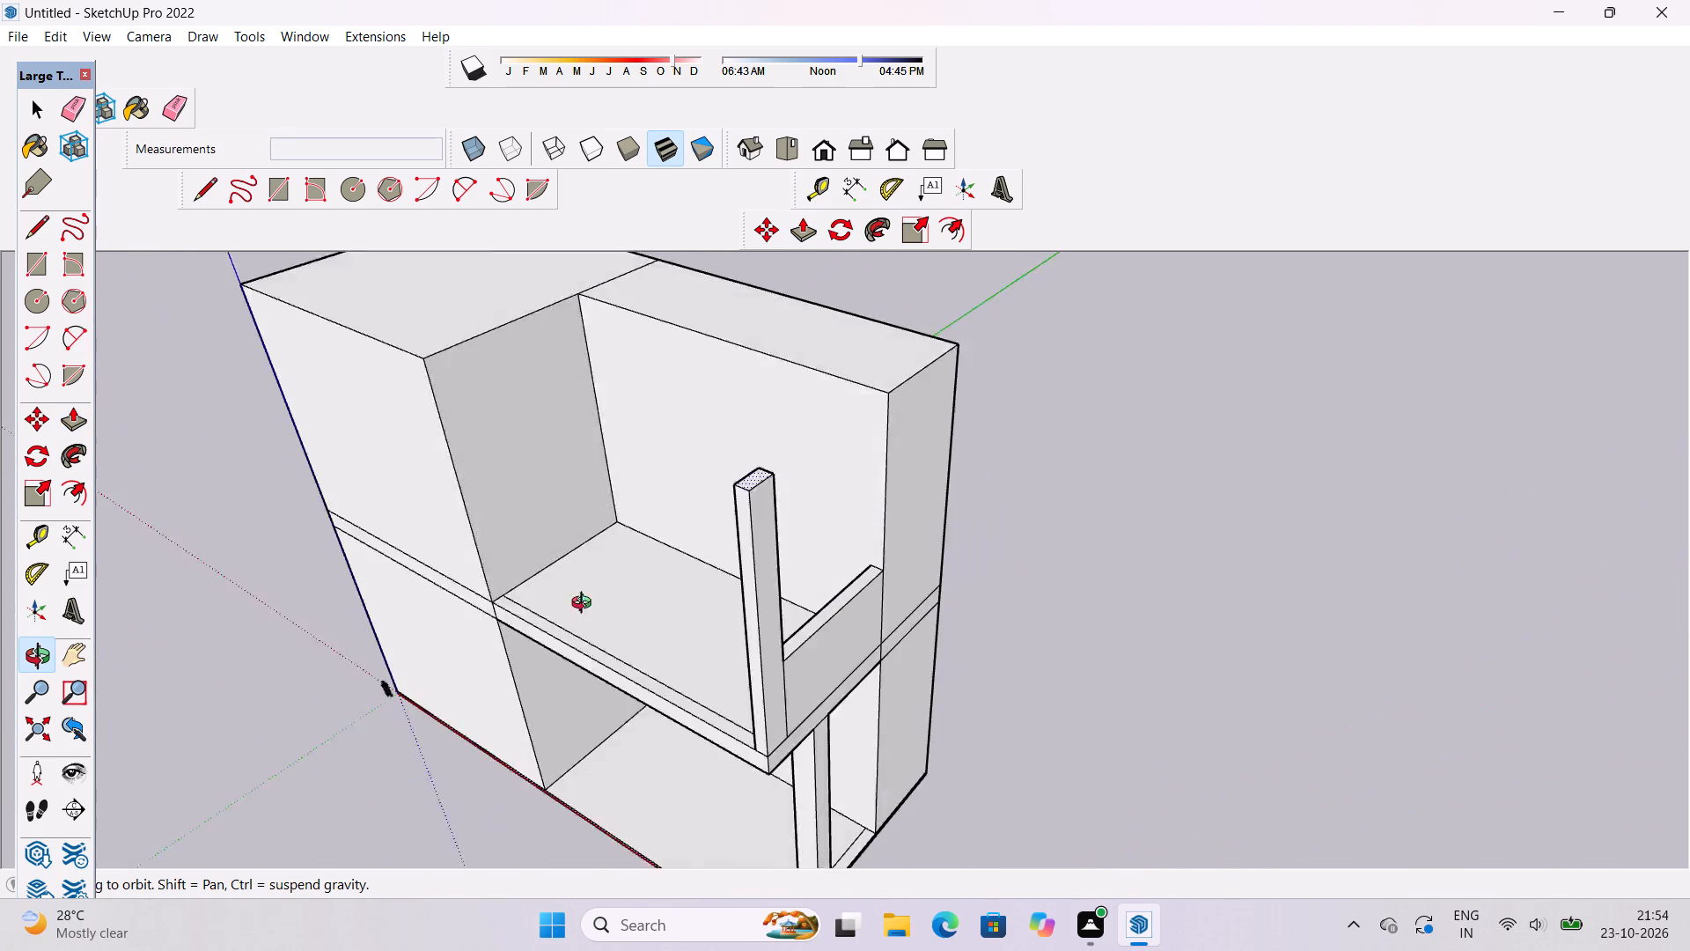
left_click_drag(585, 605, 561, 609)
left_click_drag(759, 550, 732, 572, "shift")
left_click_drag(739, 578, 735, 638, "shift")
scroll(824, 667, "up", 5)
left_click_drag(856, 664, 825, 699, "shift")
scroll(818, 696, "up", 2)
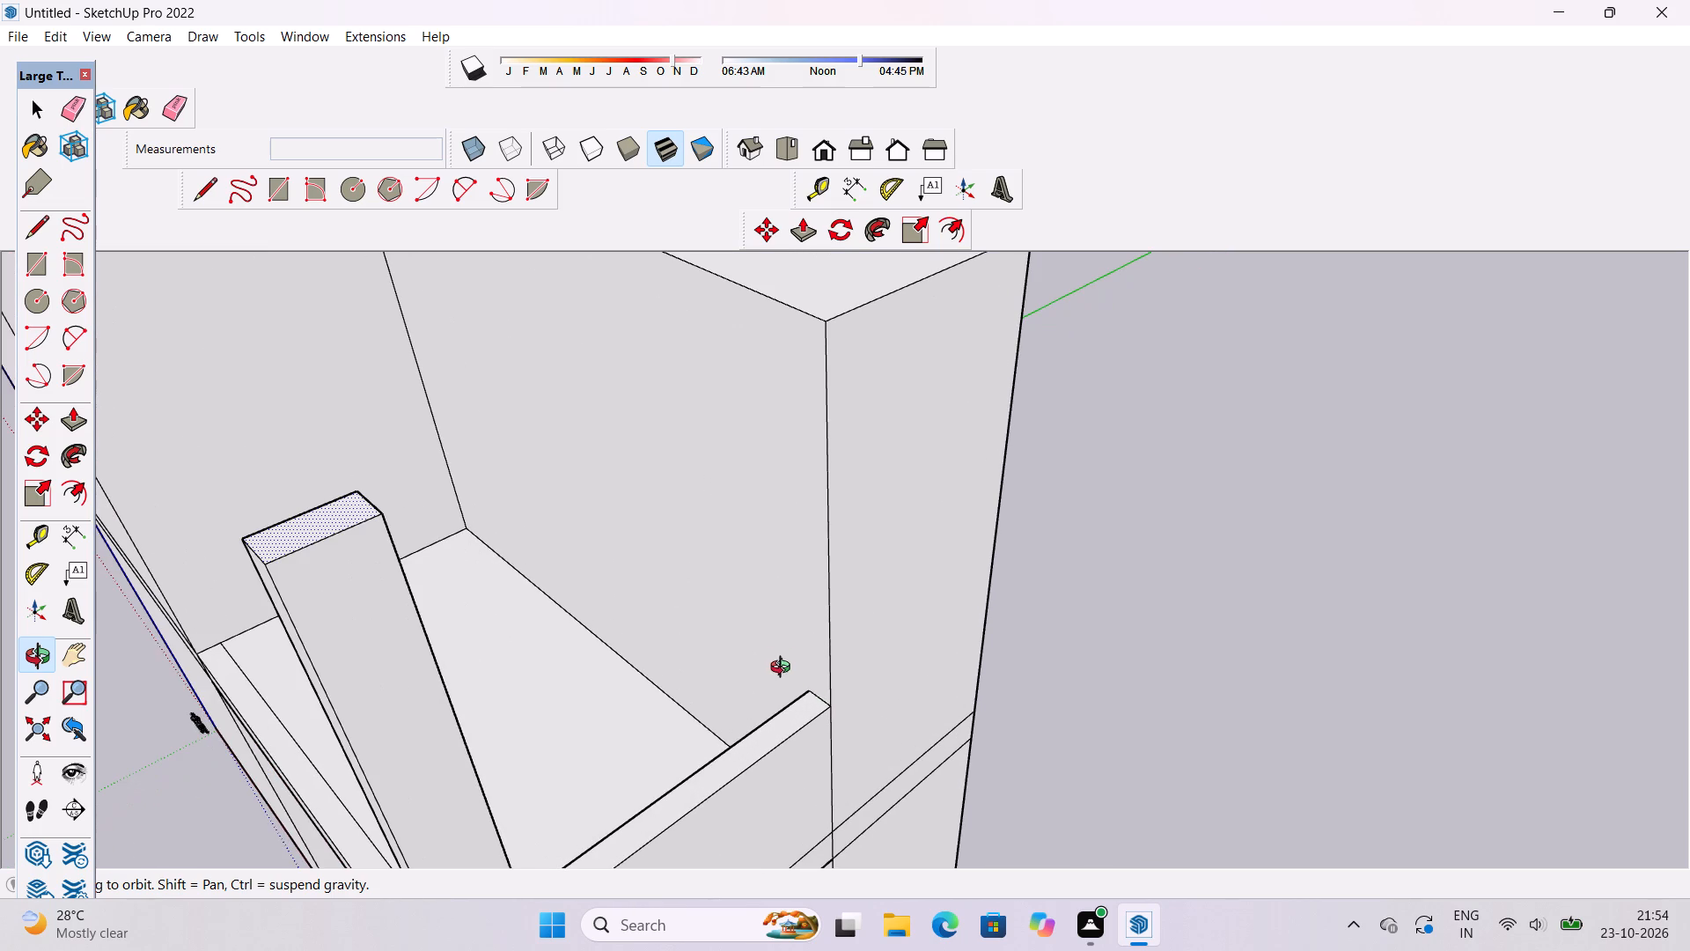
left_click(206, 193)
scroll(781, 687, "up", 1)
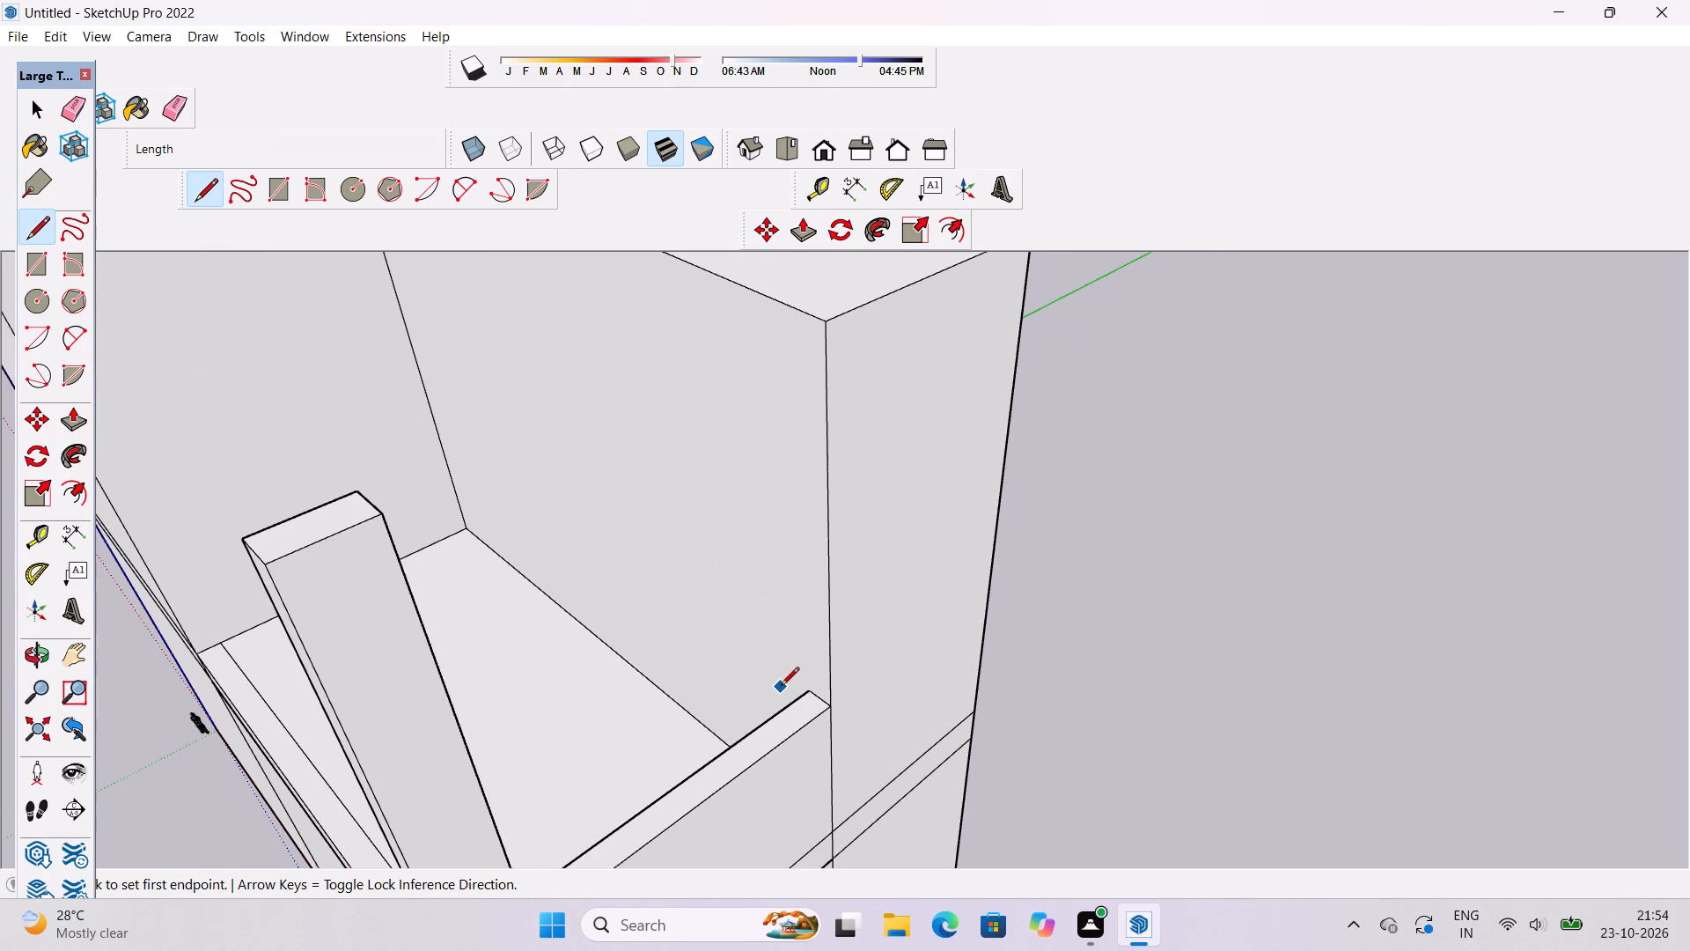
scroll(781, 687, "up", 9)
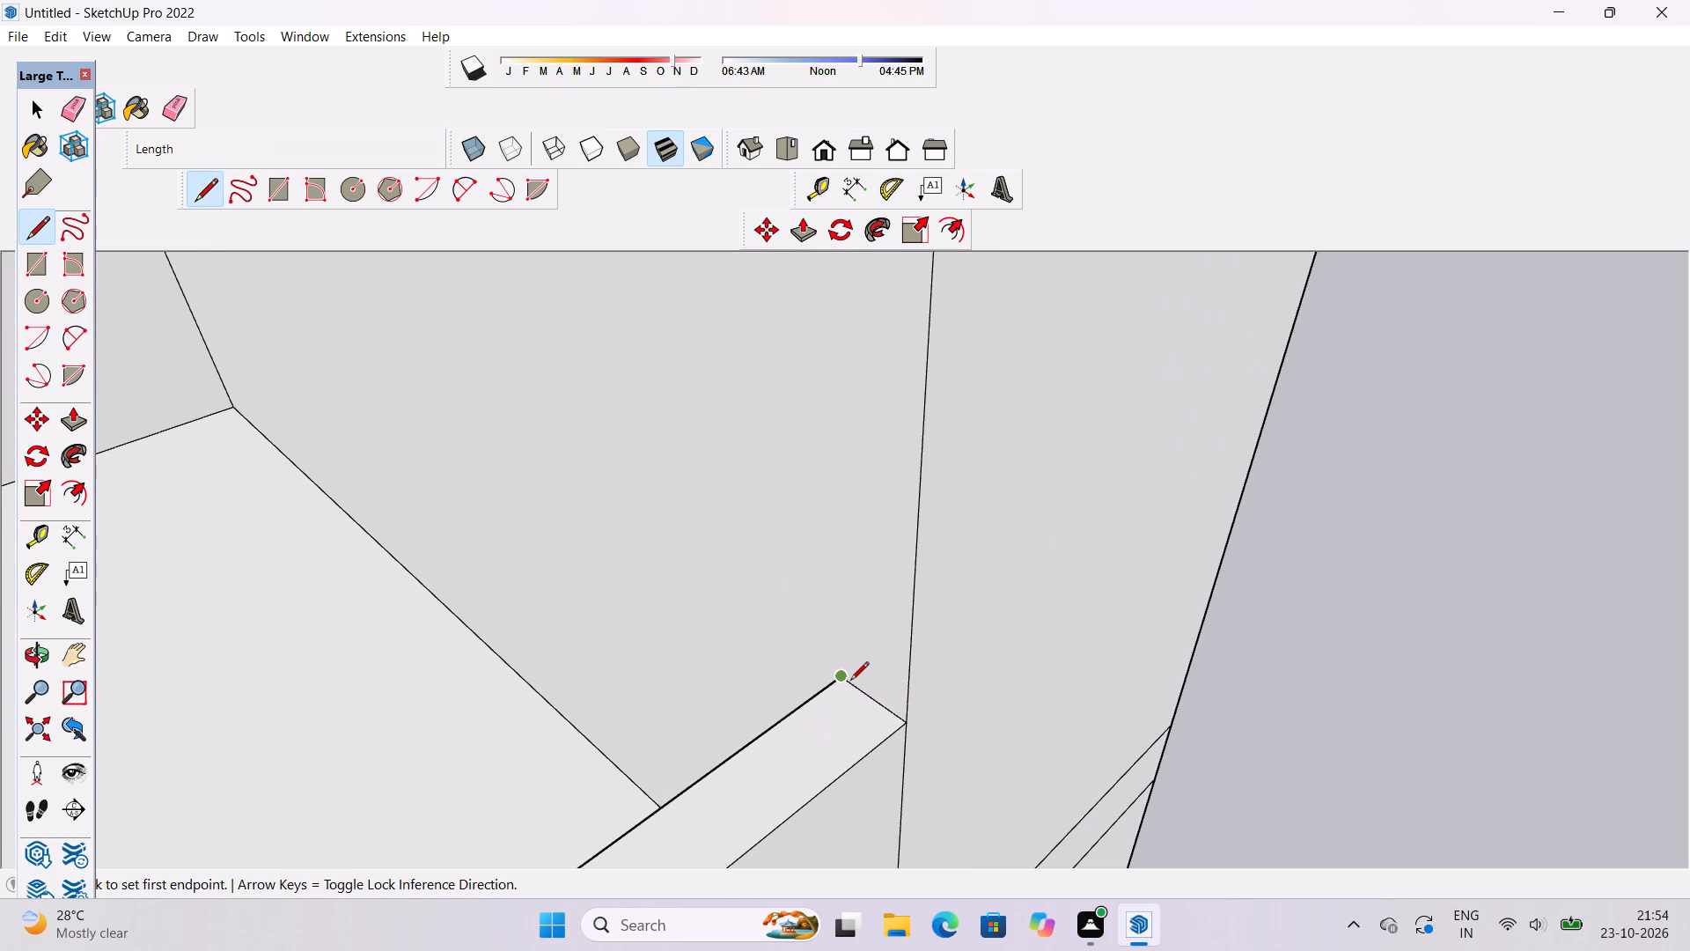
left_click(839, 676)
scroll(853, 707, "down", 19)
scroll(838, 642, "up", 2)
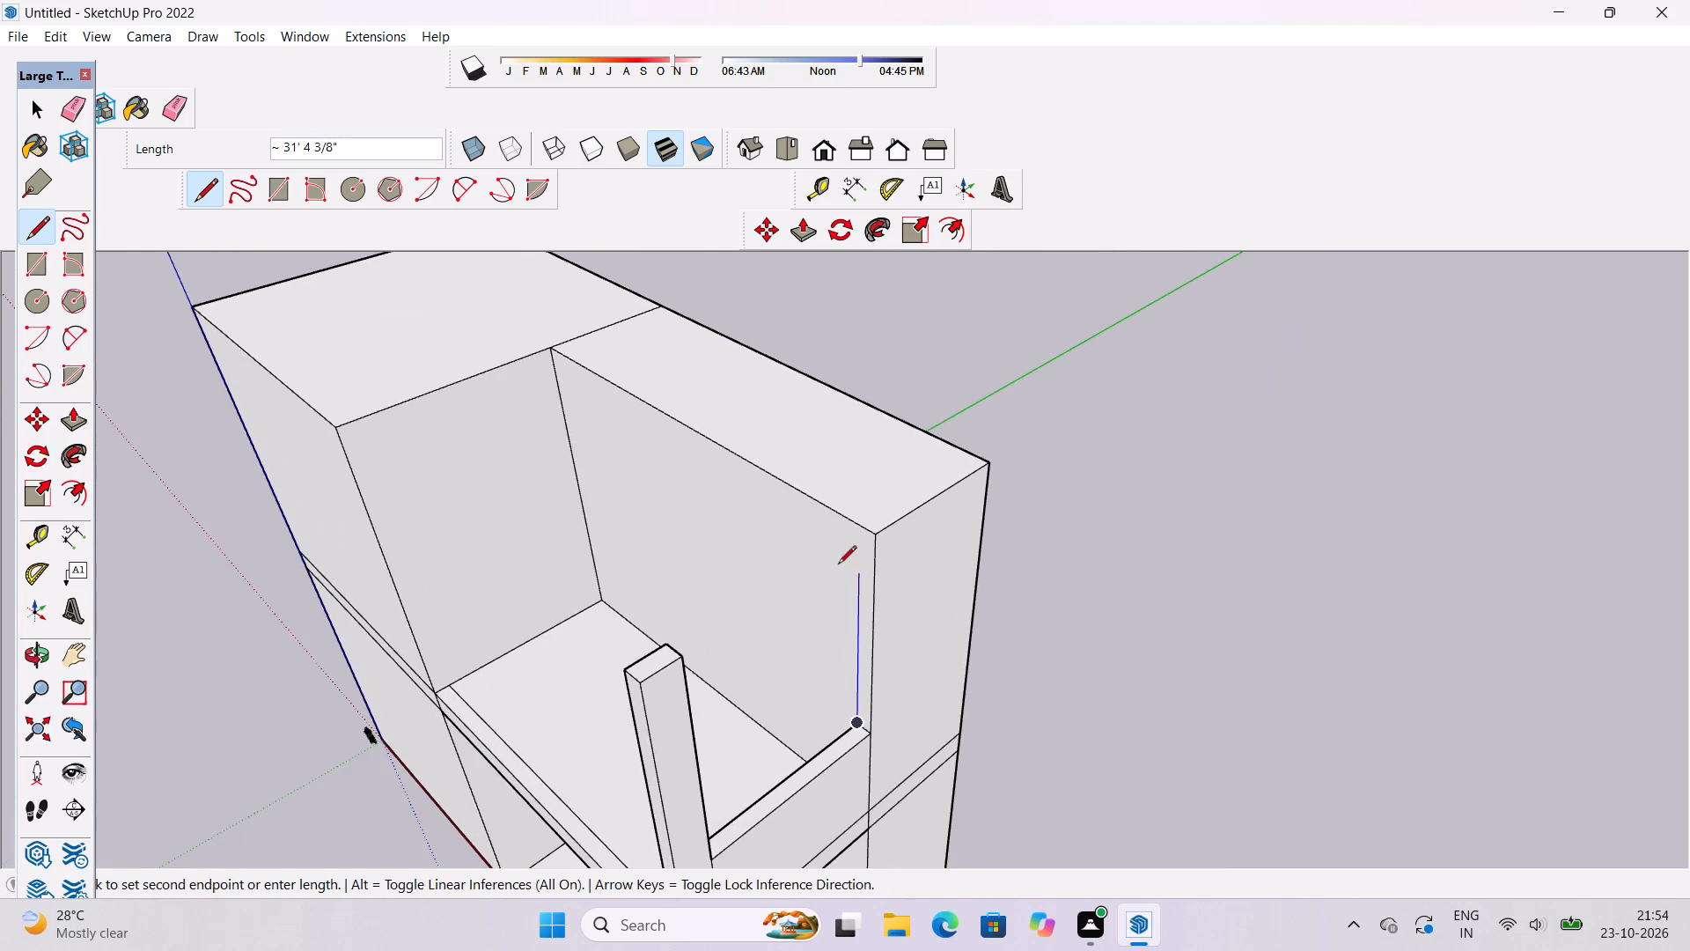
scroll(838, 565, "up", 4)
left_click(872, 507)
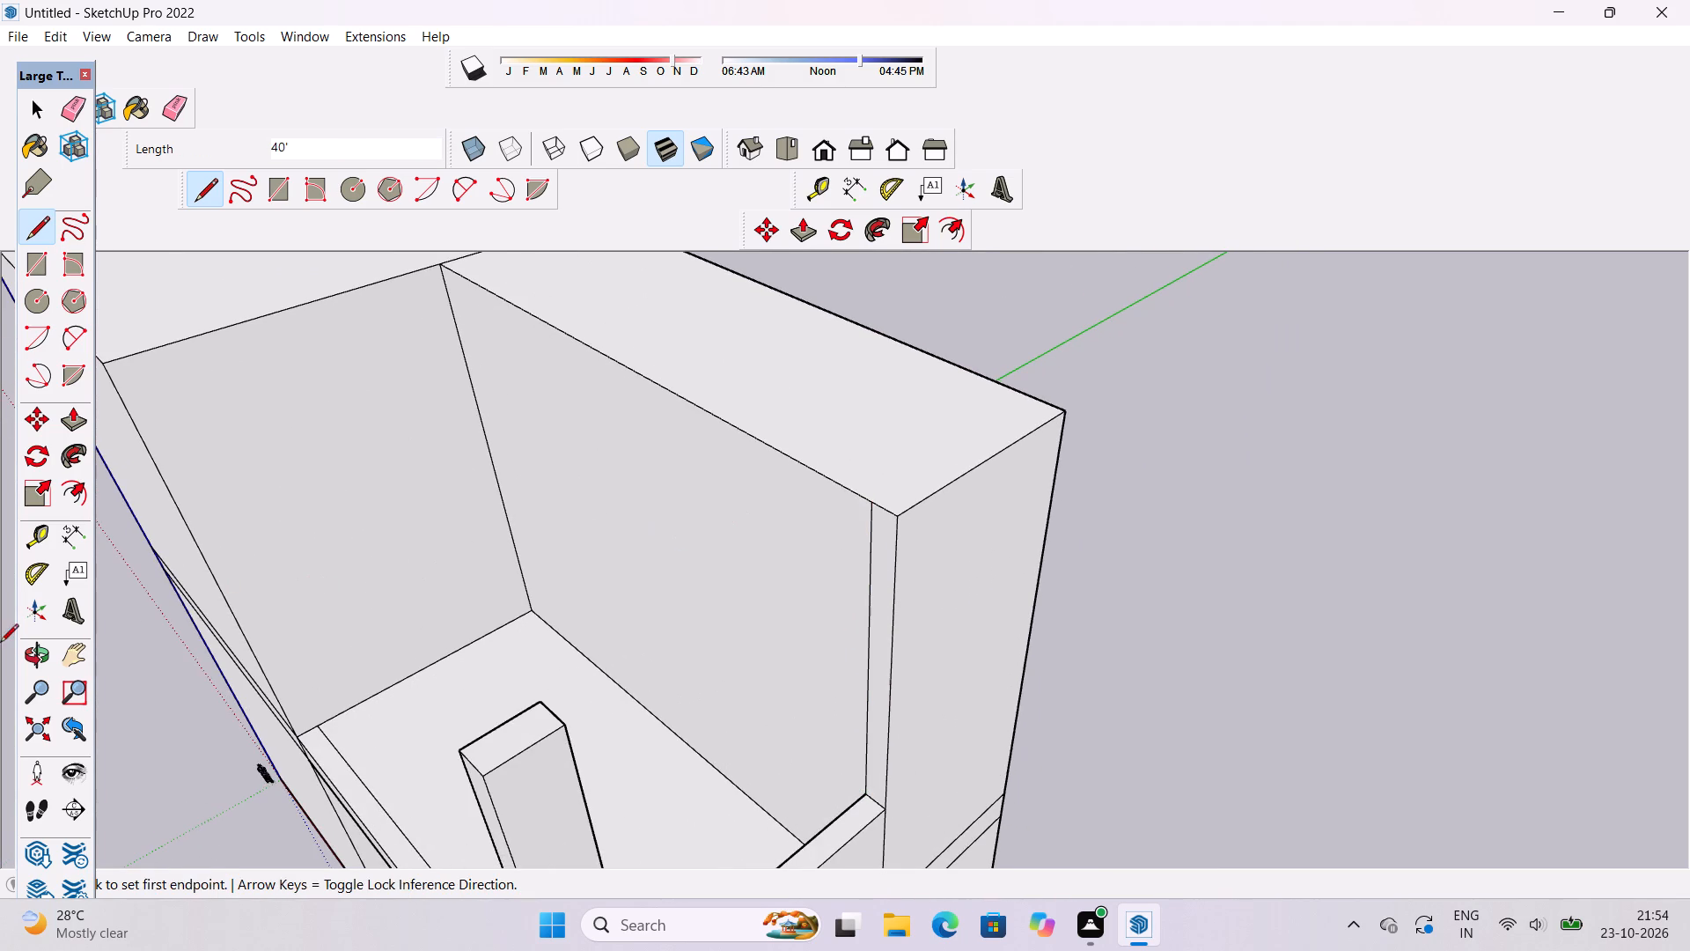
Erase the seam edge dividing the upper storey's L-shaped roof.
left_click(19, 660)
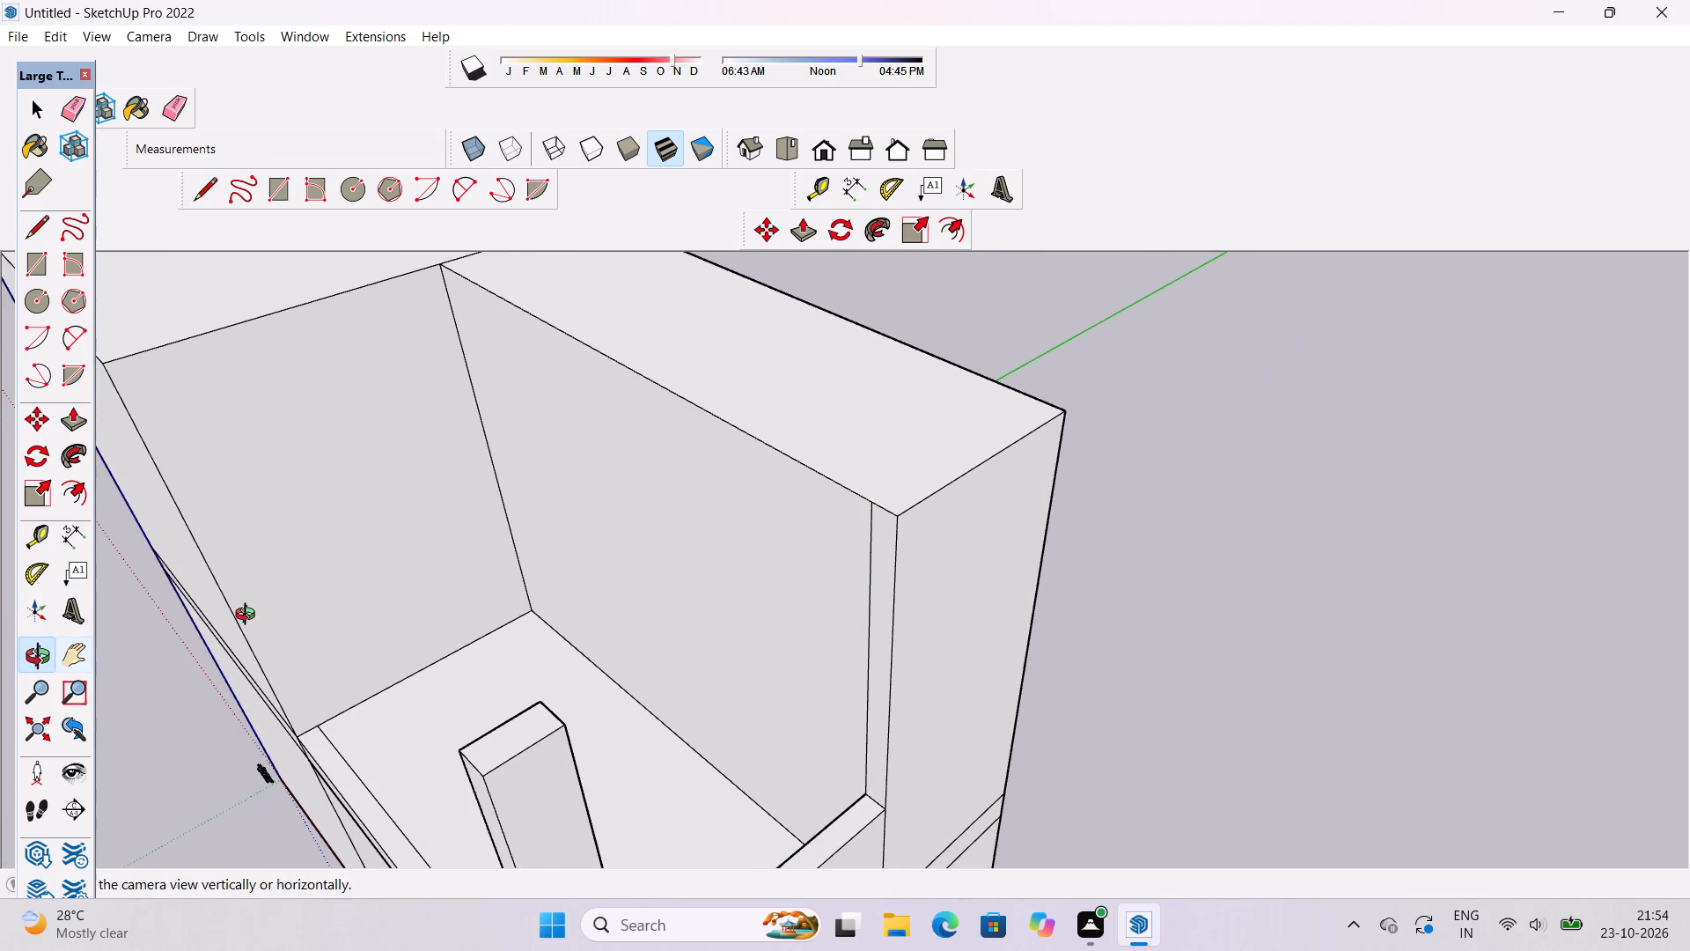
scroll(253, 616, "down", 4)
left_click_drag(351, 601, 465, 605)
scroll(465, 605, "up", 4)
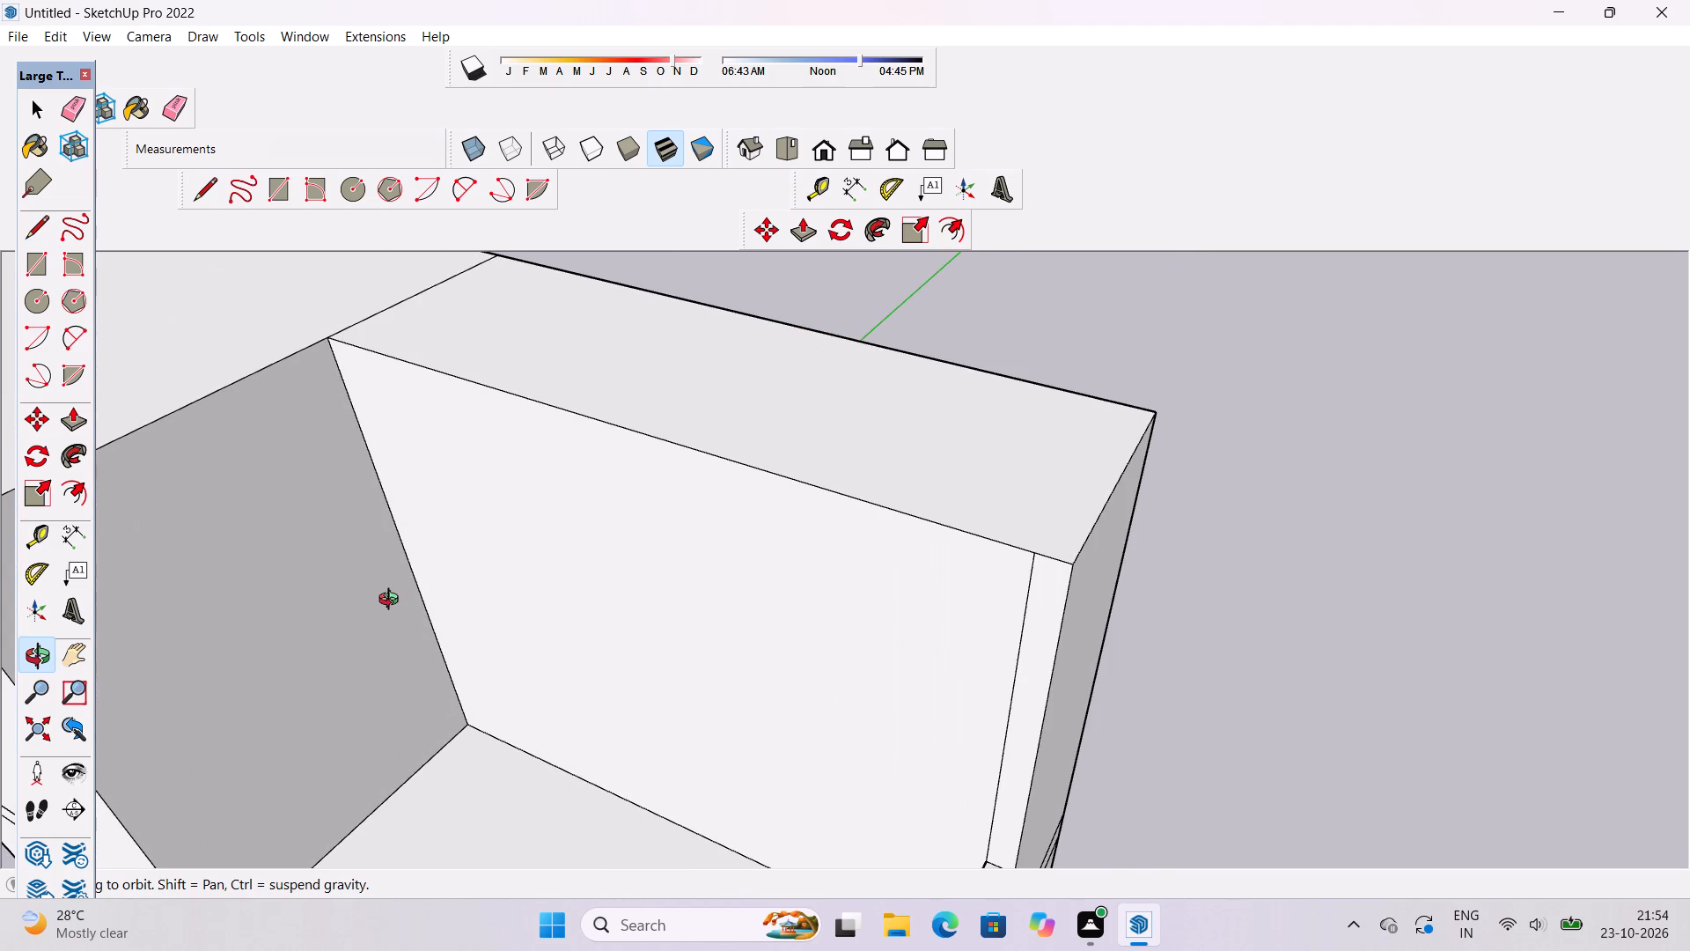
left_click_drag(392, 601, 386, 561, "shift")
scroll(387, 549, "down", 5)
left_click_drag(416, 565, 577, 560)
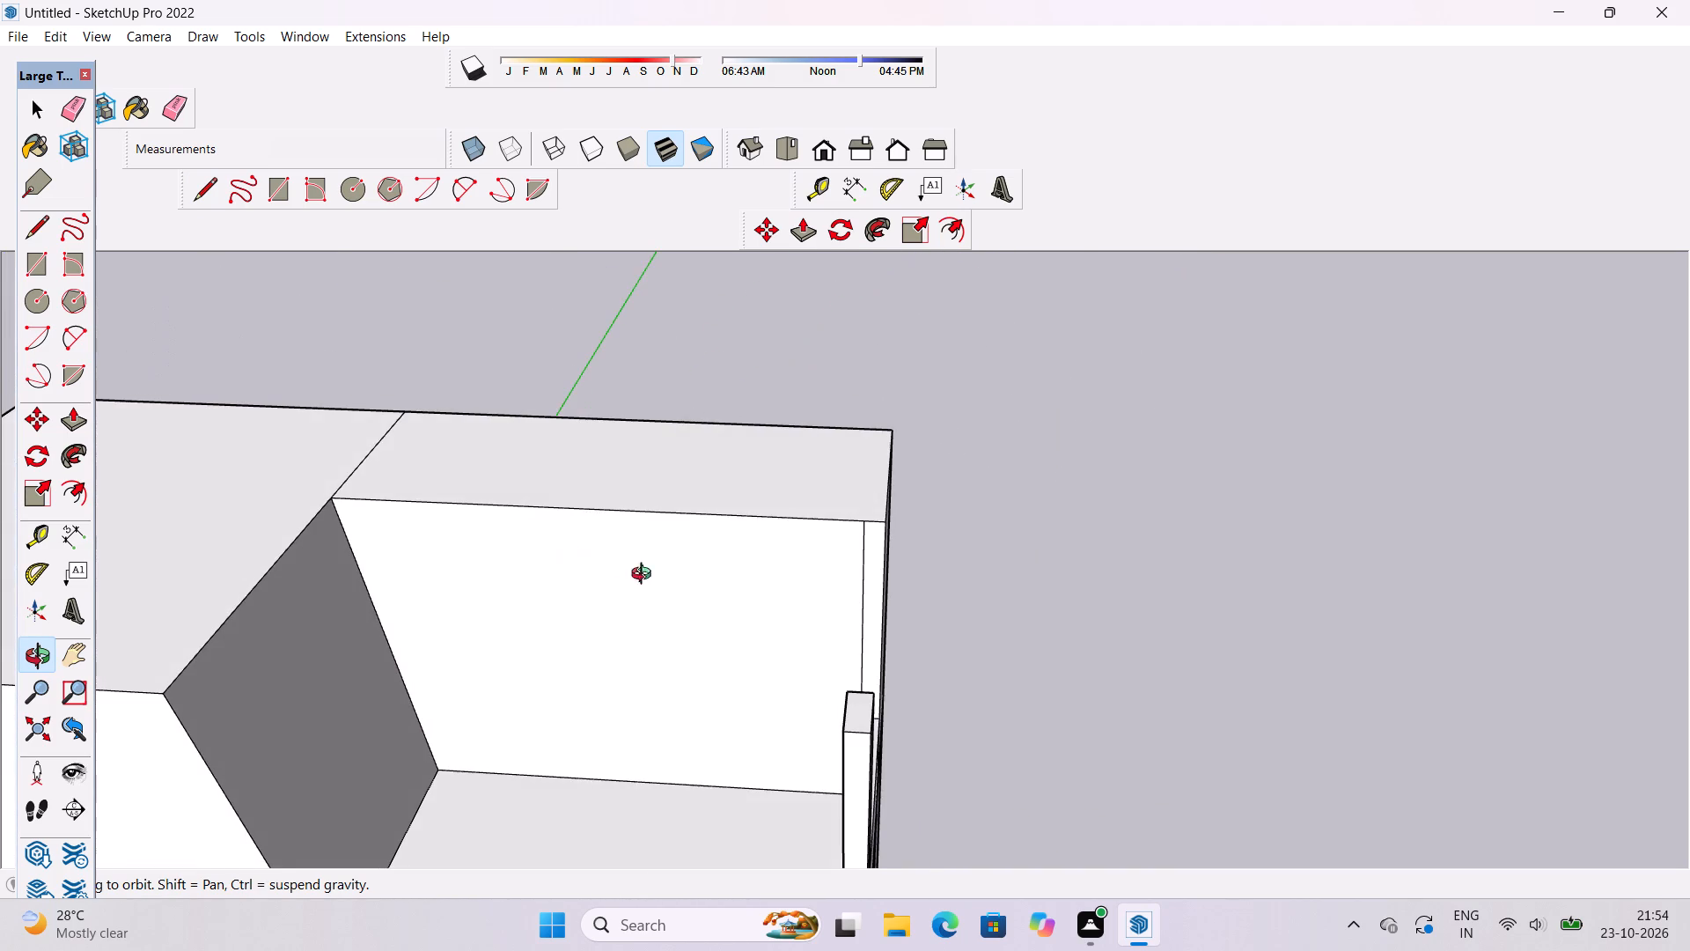
left_click_drag(645, 577, 637, 542, "shift")
scroll(637, 540, "down", 4)
left_click_drag(397, 593, 489, 687)
left_click_drag(459, 628, 474, 614, "shift")
key("e")
left_click_drag(467, 542, 431, 563)
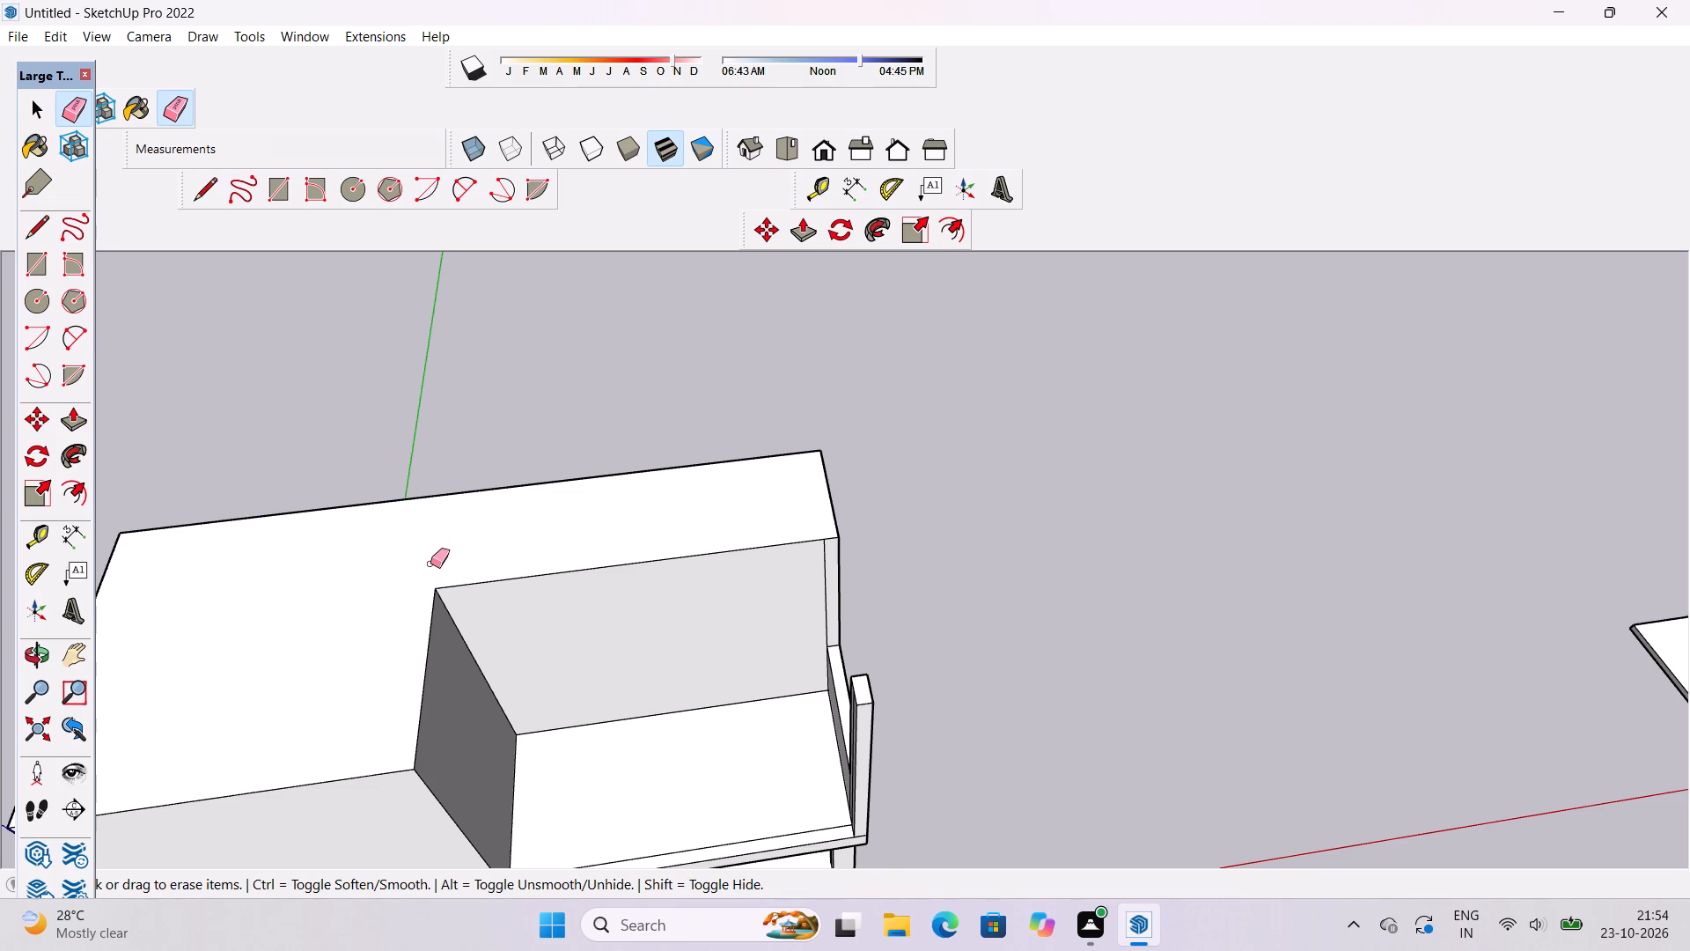
Examine the corner post, the low terrace wall and the narrow strip on the upper-storey wall from several sides.
key("o")
left_click_drag(621, 655, 586, 556)
scroll(831, 507, "up", 4)
left_click_drag(923, 517, 887, 540)
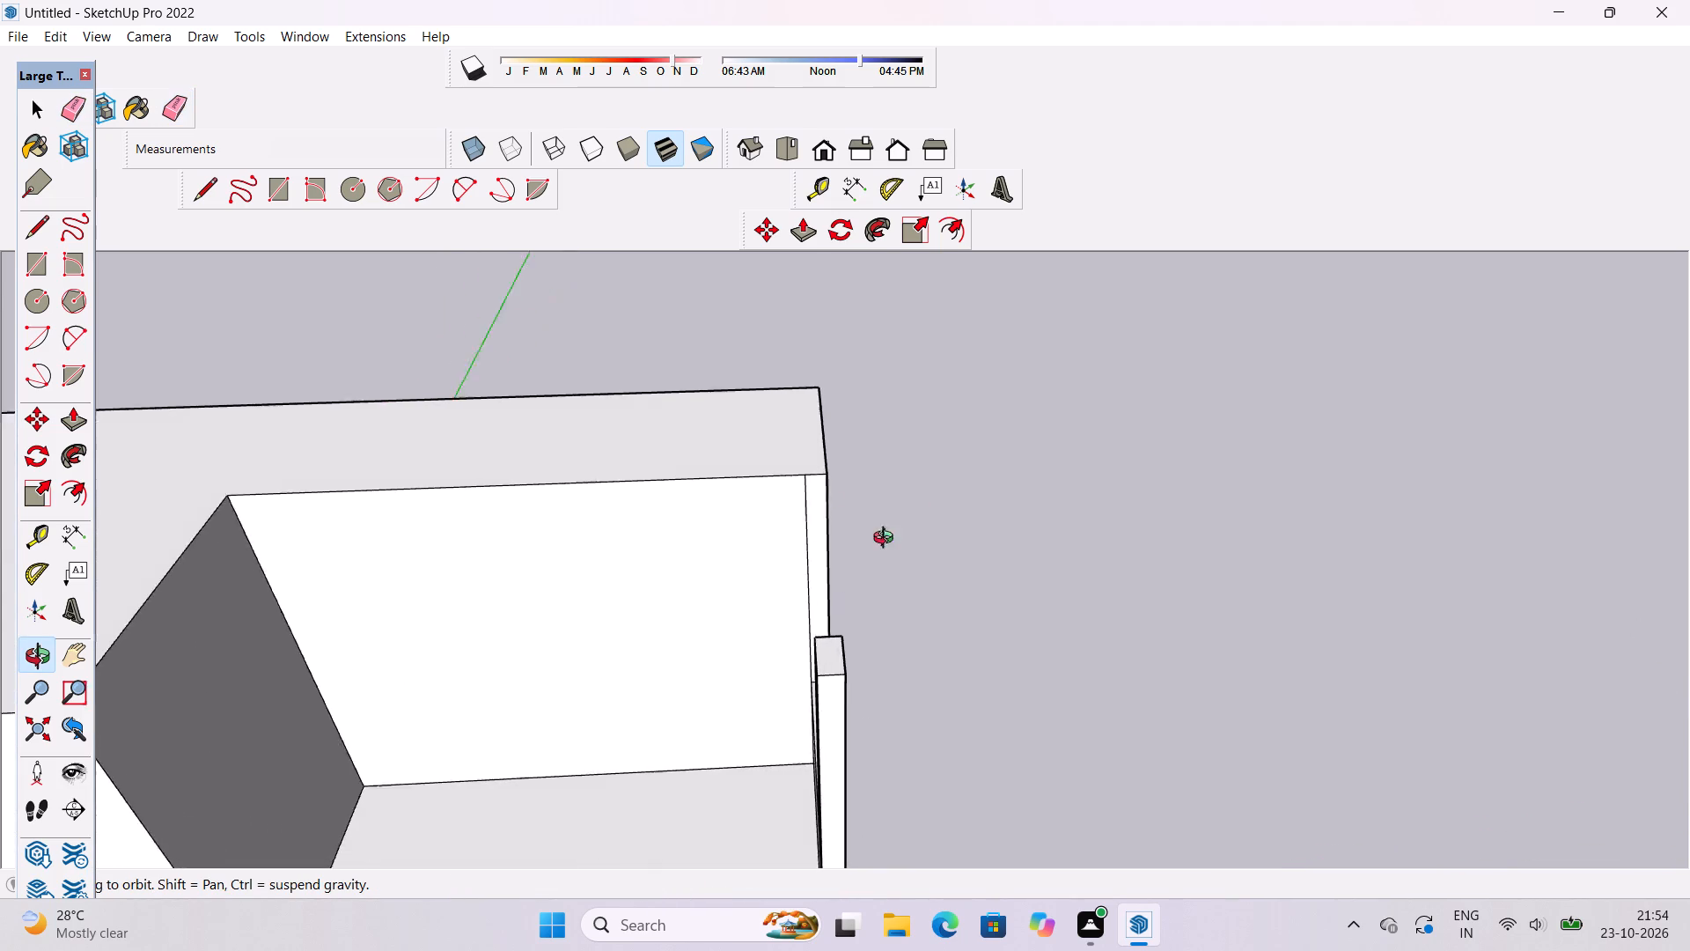
left_click_drag(887, 540, 573, 599)
scroll(807, 512, "up", 4)
left_click_drag(778, 527, 781, 565, "shift")
left_click_drag(746, 571, 862, 464)
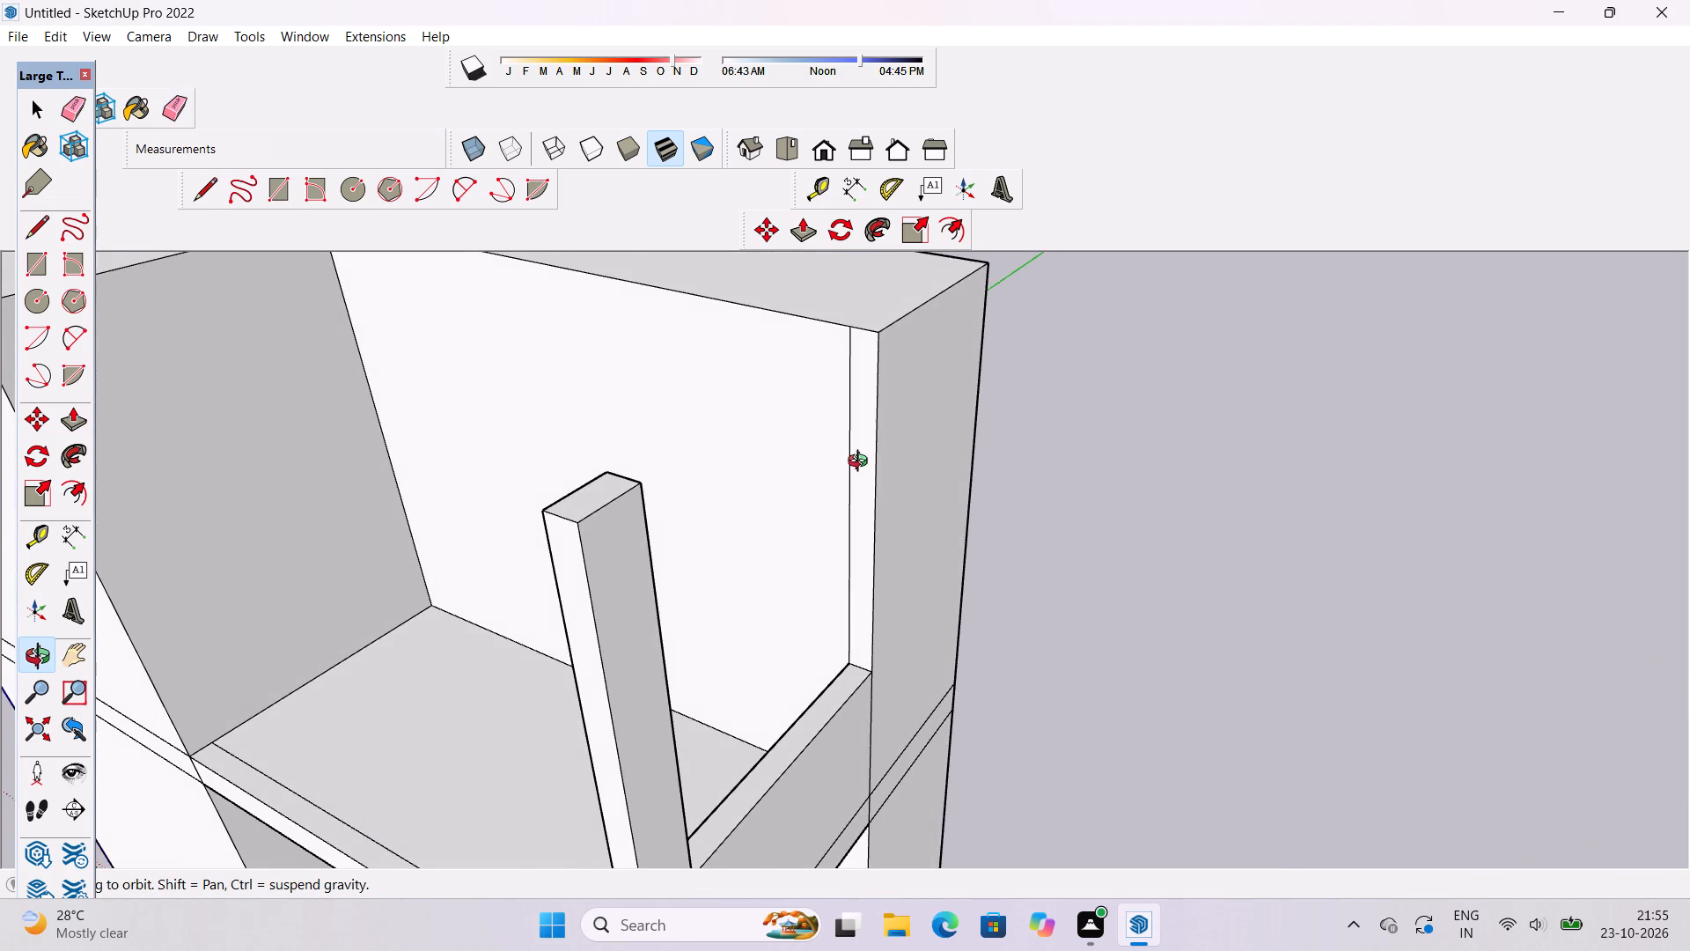
left_click_drag(862, 463, 815, 514, "shift")
scroll(814, 469, "up", 3)
scroll(814, 469, "down", 3)
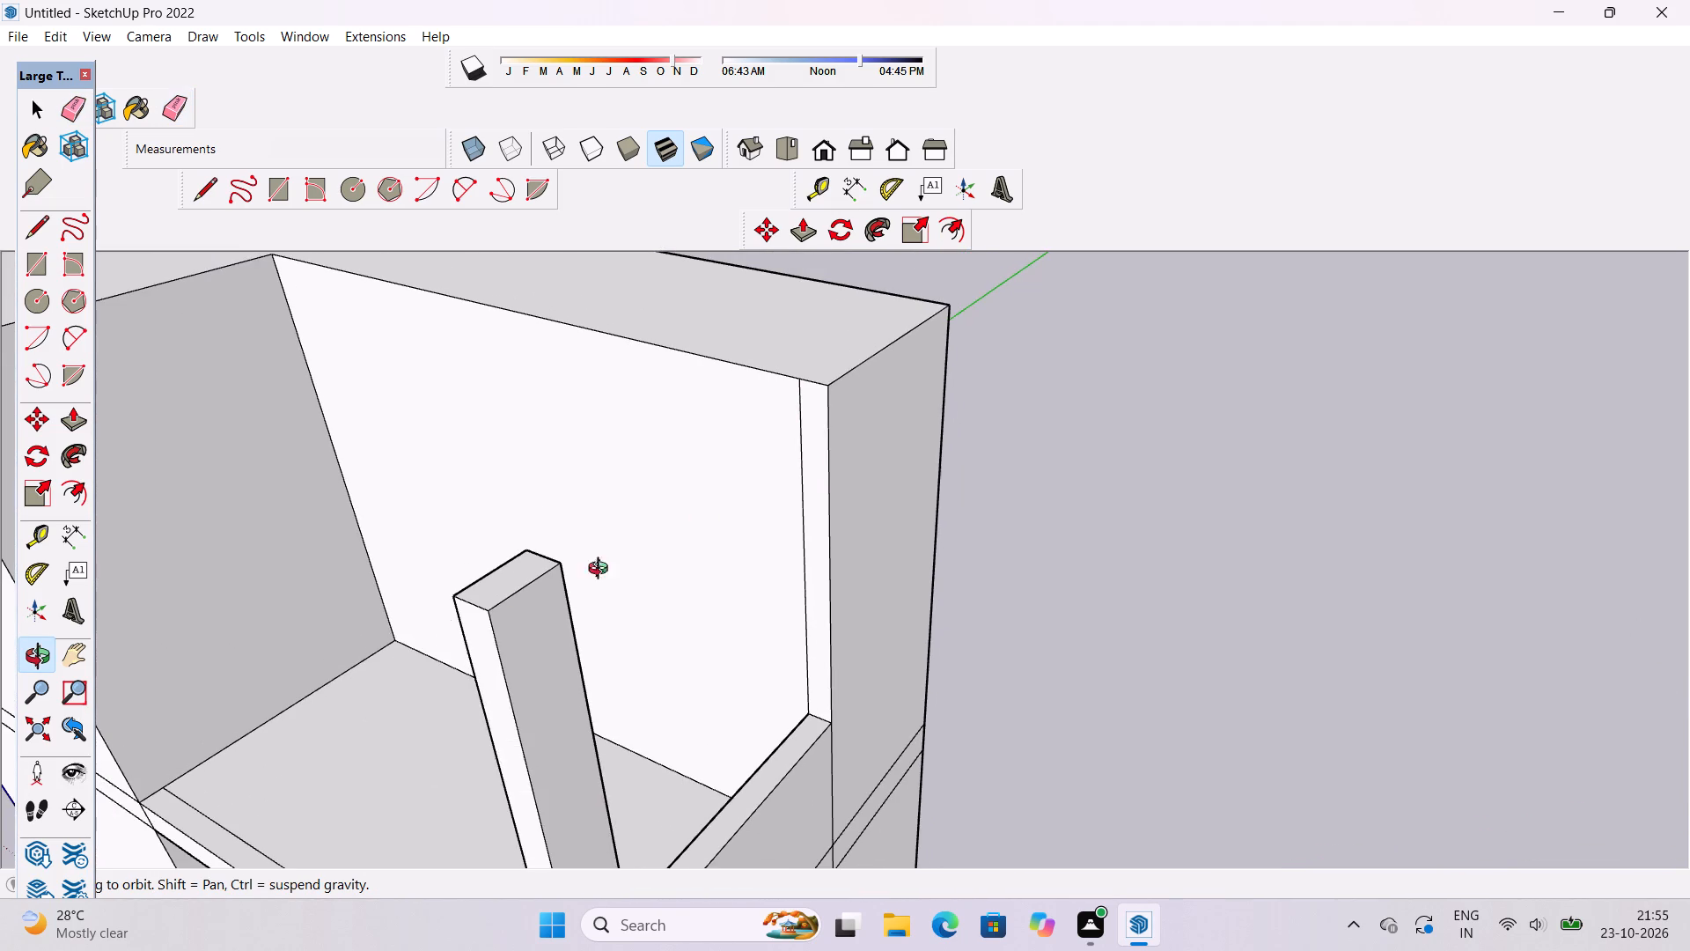
left_click_drag(448, 618, 970, 423)
scroll(1052, 422, "down", 6)
left_click_drag(1148, 424, 1054, 520, "shift")
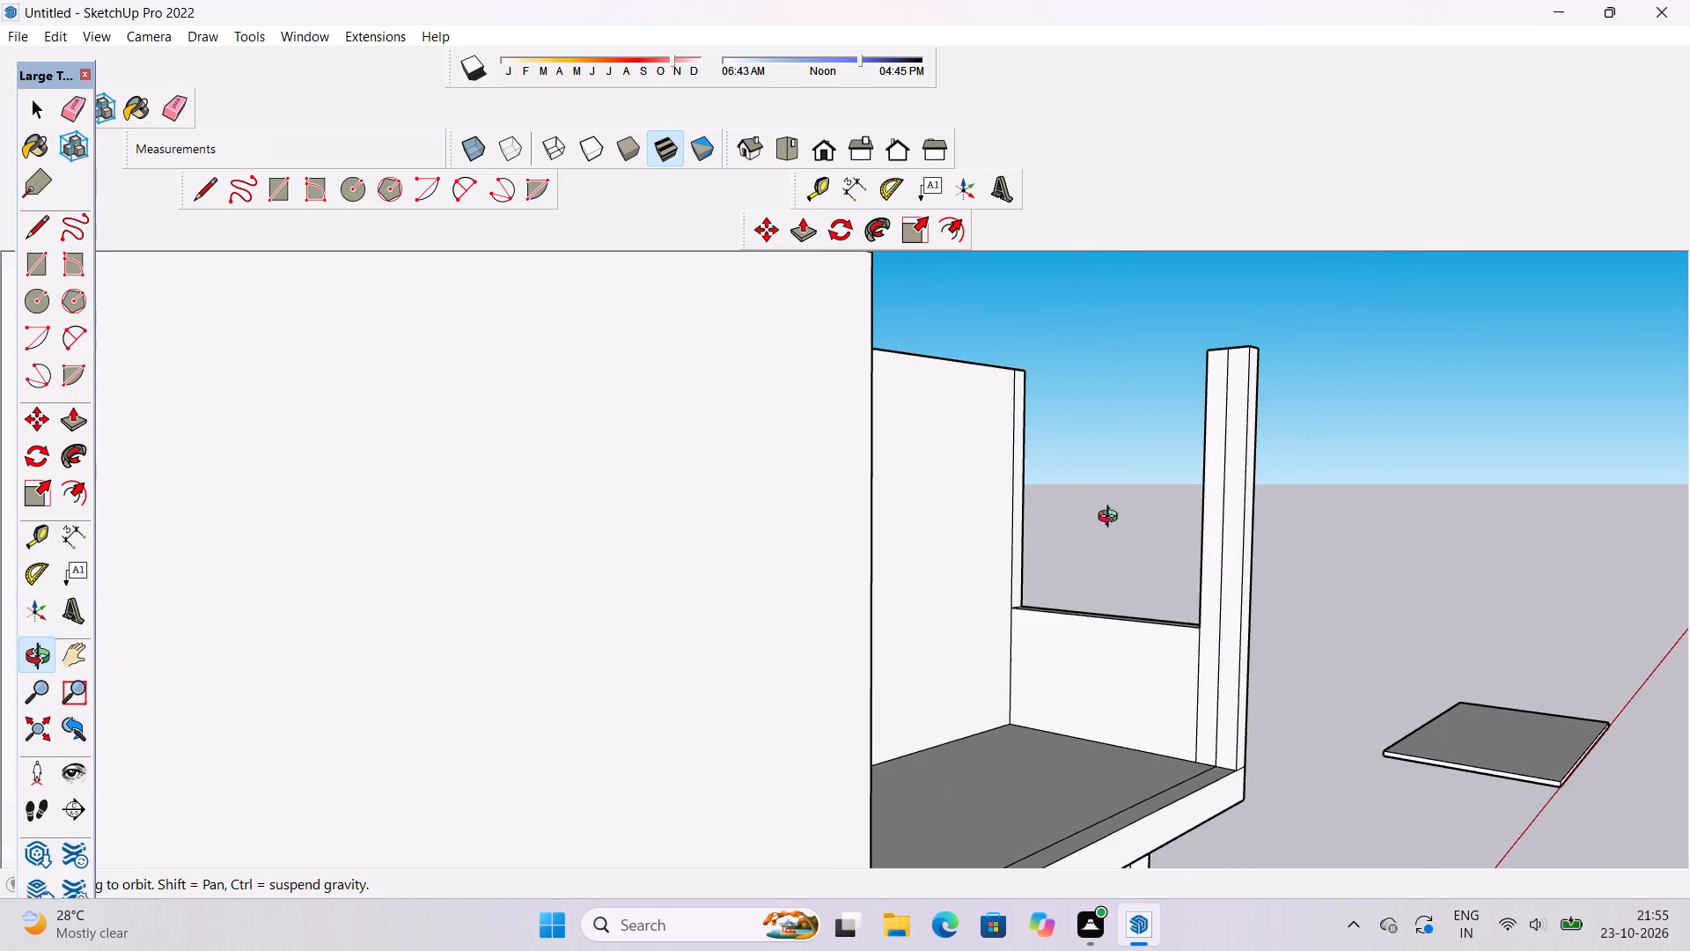
left_click_drag(1096, 526, 982, 561)
scroll(1105, 503, "down", 4)
left_click_drag(1358, 448, 769, 565)
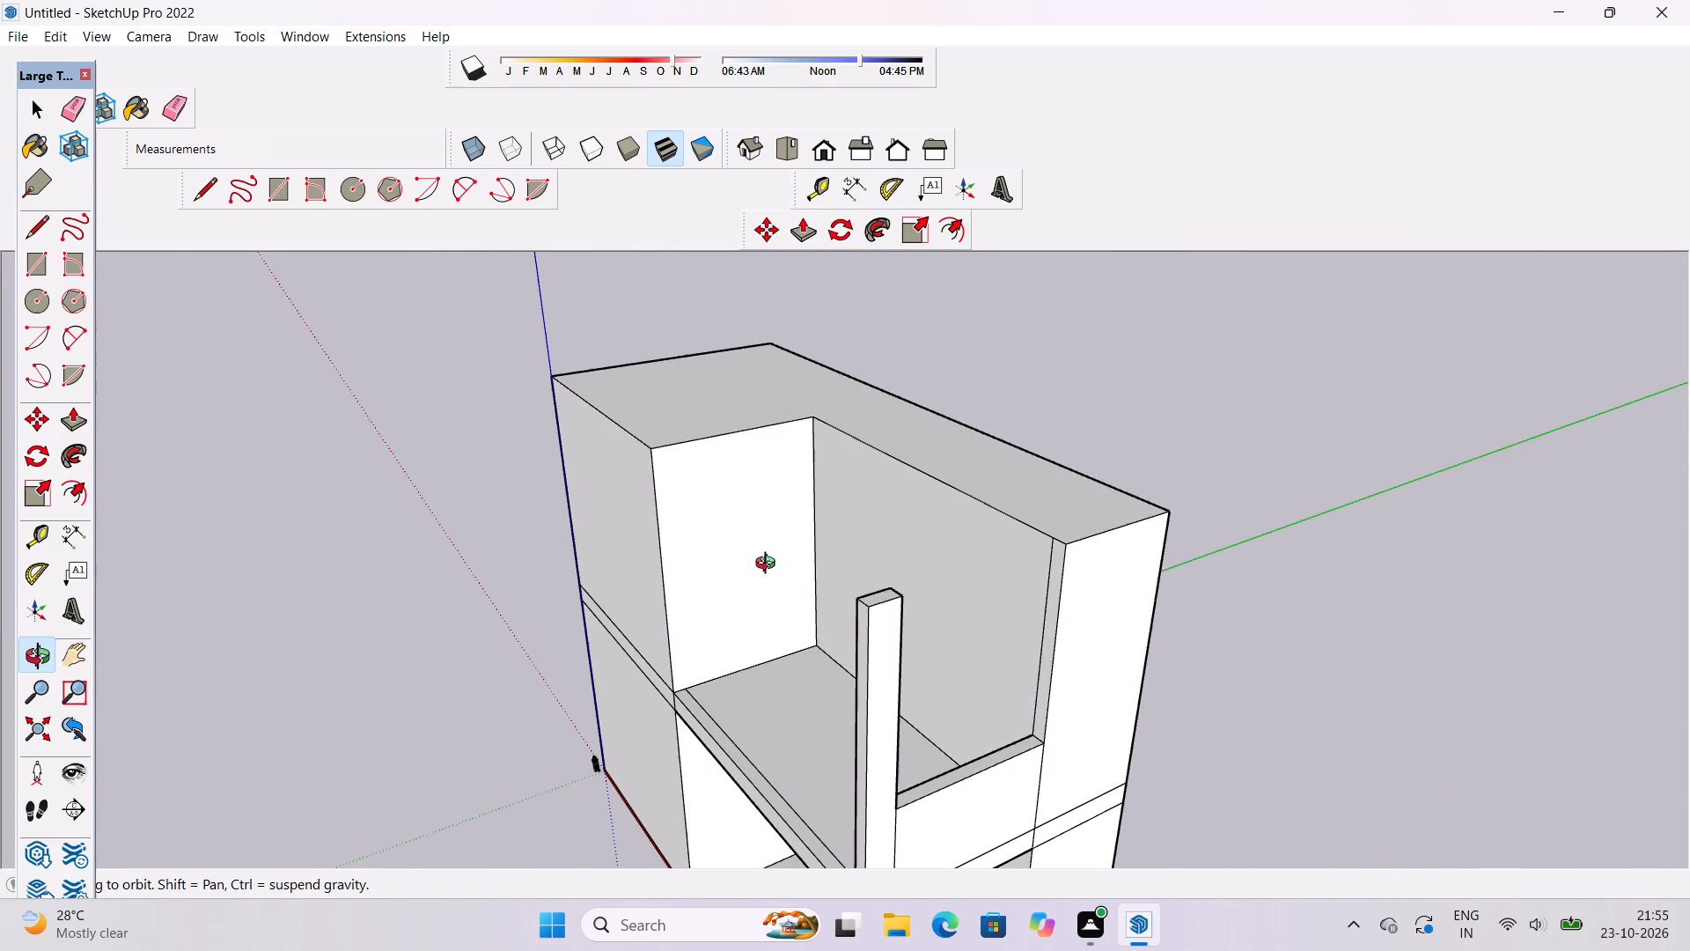
left_click_drag(881, 579, 551, 634, "shift")
scroll(468, 628, "up", 2)
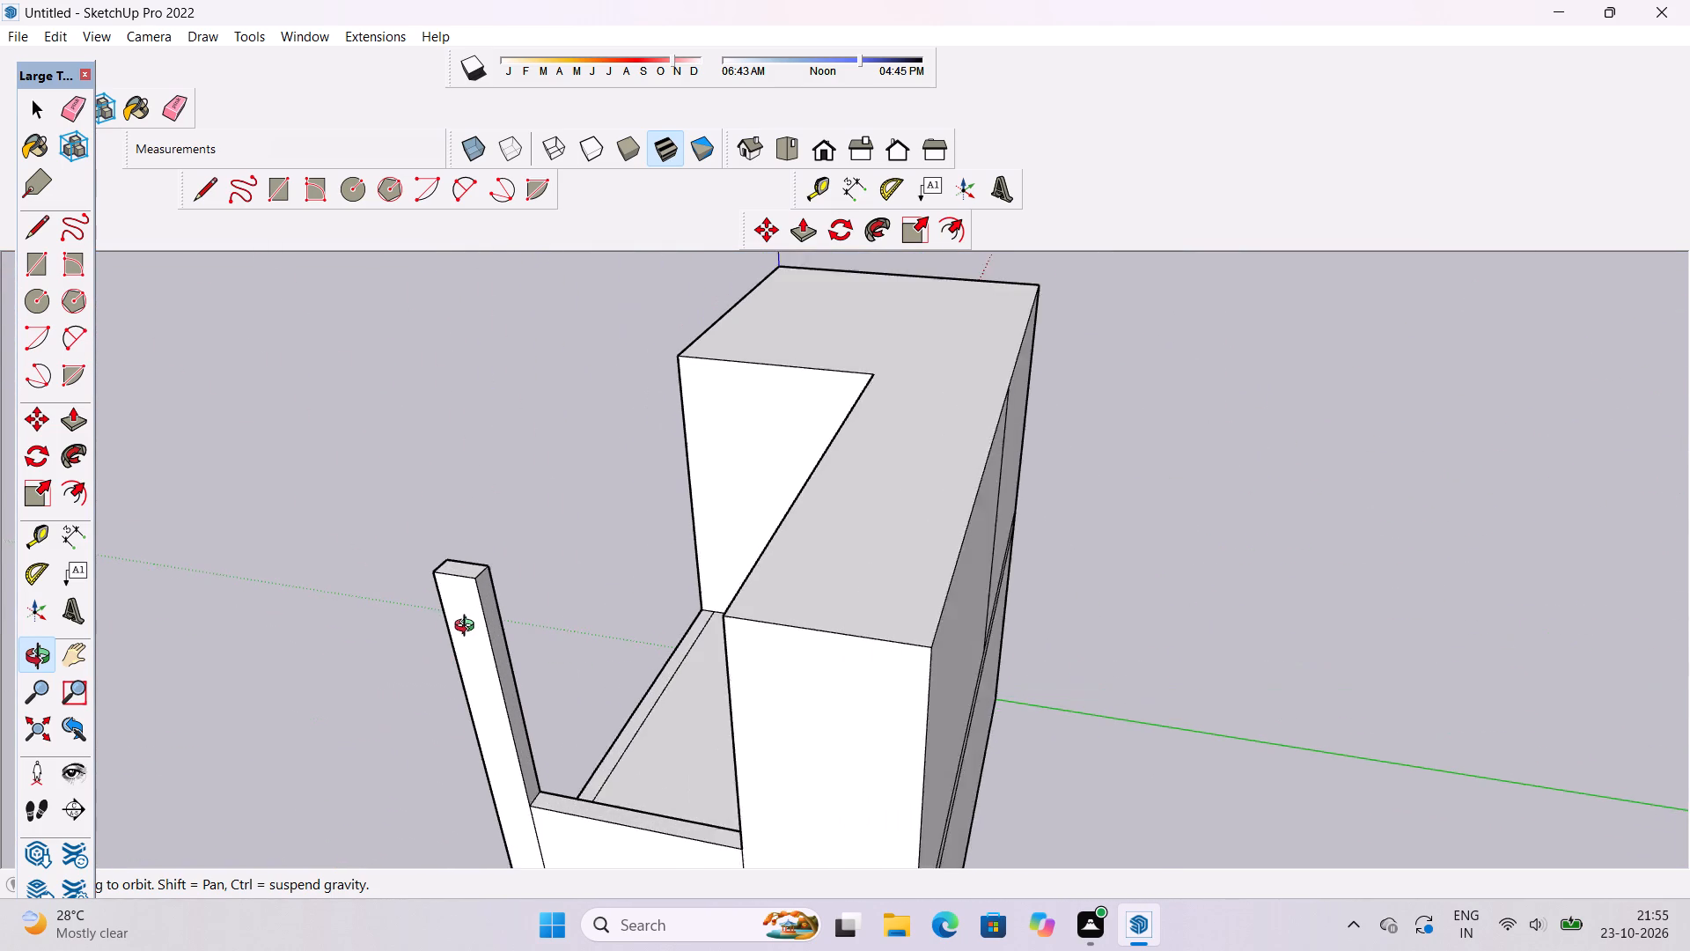
scroll(468, 628, "up", 2)
left_click(468, 628, "shift")
left_click_drag(511, 613, 596, 538)
left_click_drag(603, 586, 785, 610)
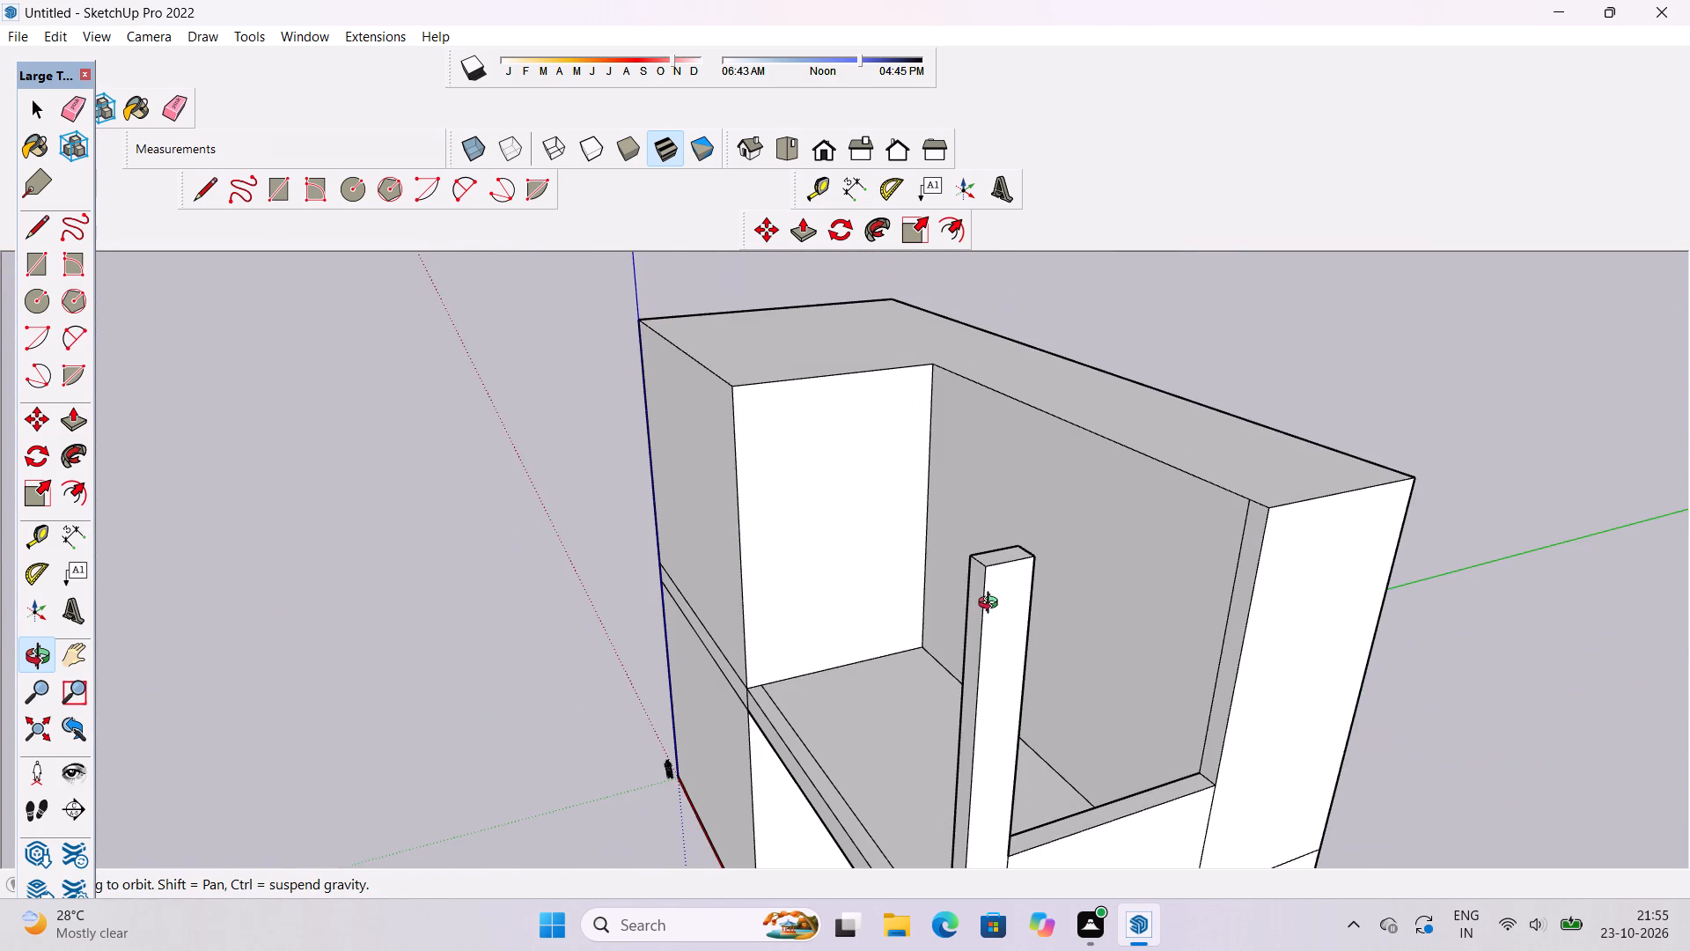
scroll(992, 605, "up", 2)
left_click_drag(1007, 589, 320, 611, "shift")
scroll(320, 611, "down", 6)
left_click_drag(322, 622, 578, 525)
scroll(832, 504, "up", 2)
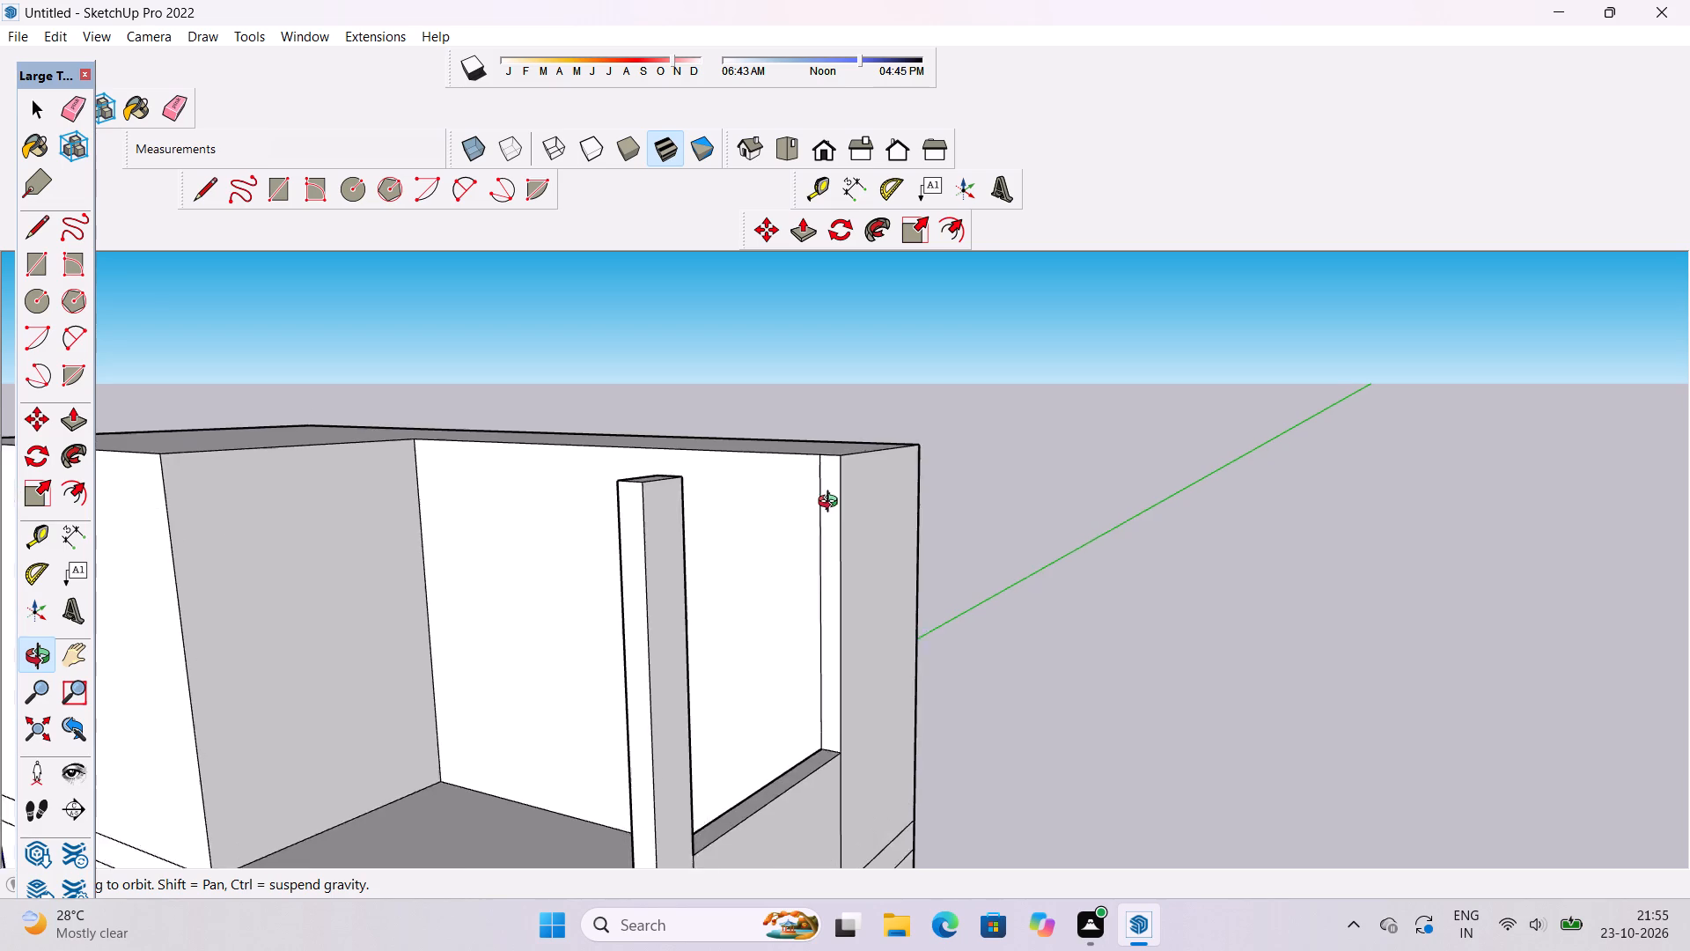
scroll(832, 504, "up", 3)
left_click_drag(849, 594, 822, 560)
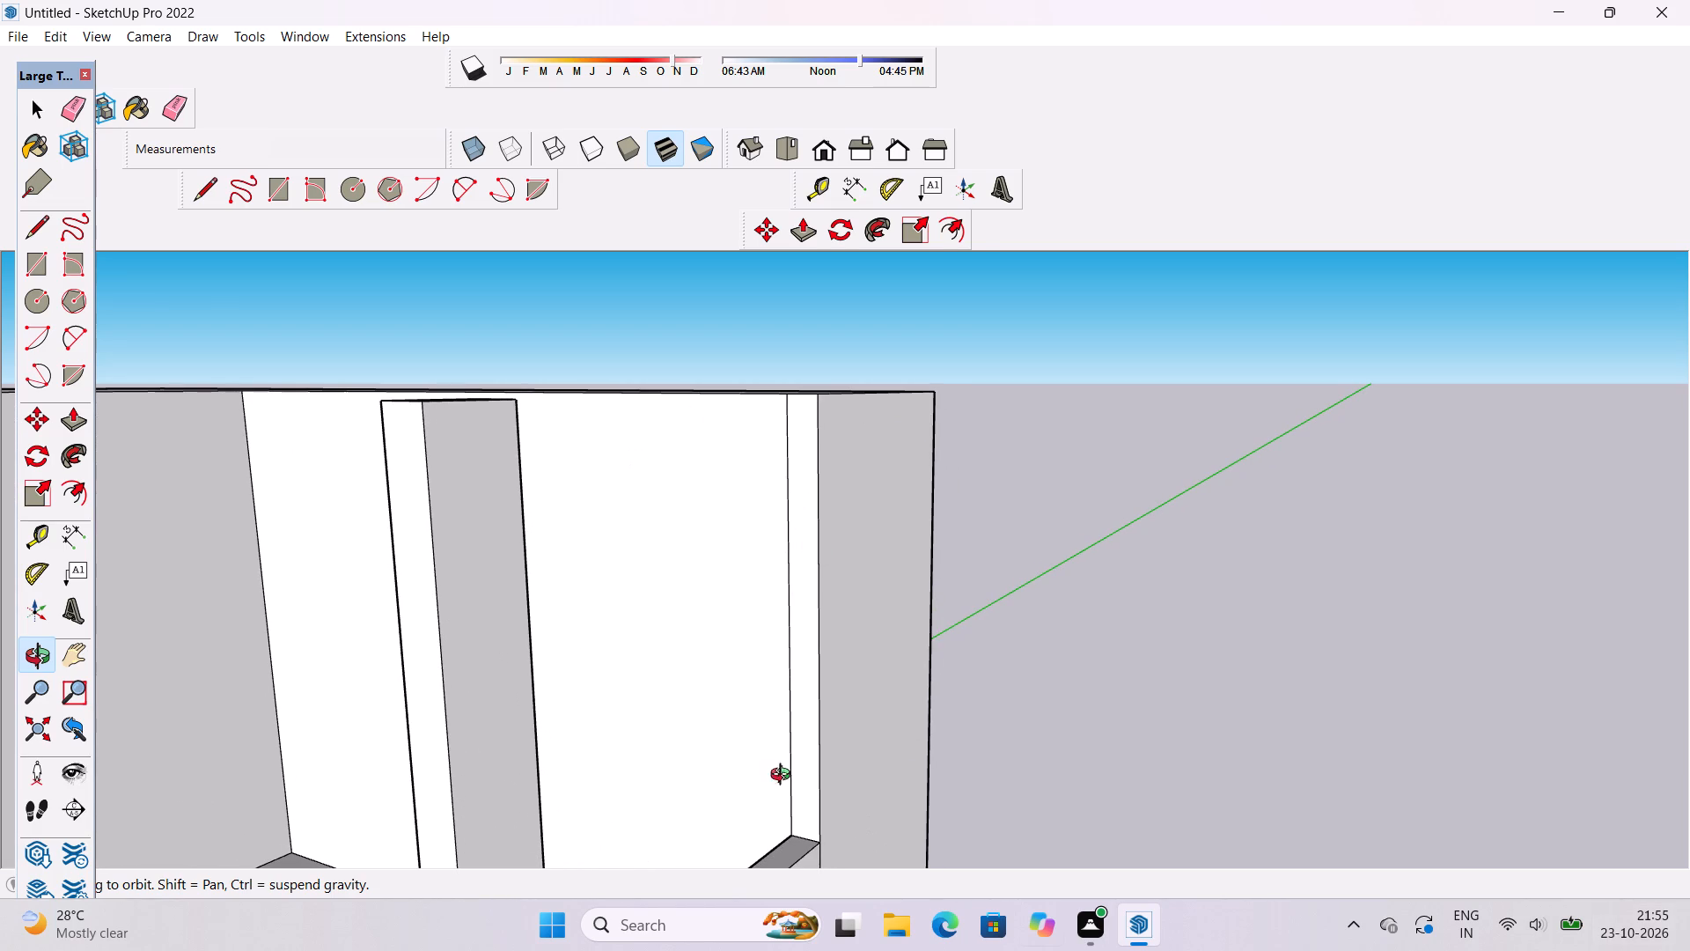
scroll(779, 311, "down", 4)
left_click_drag(791, 402, 775, 371, "shift")
left_click_drag(775, 371, 795, 436, "shift")
scroll(808, 356, "up", 4)
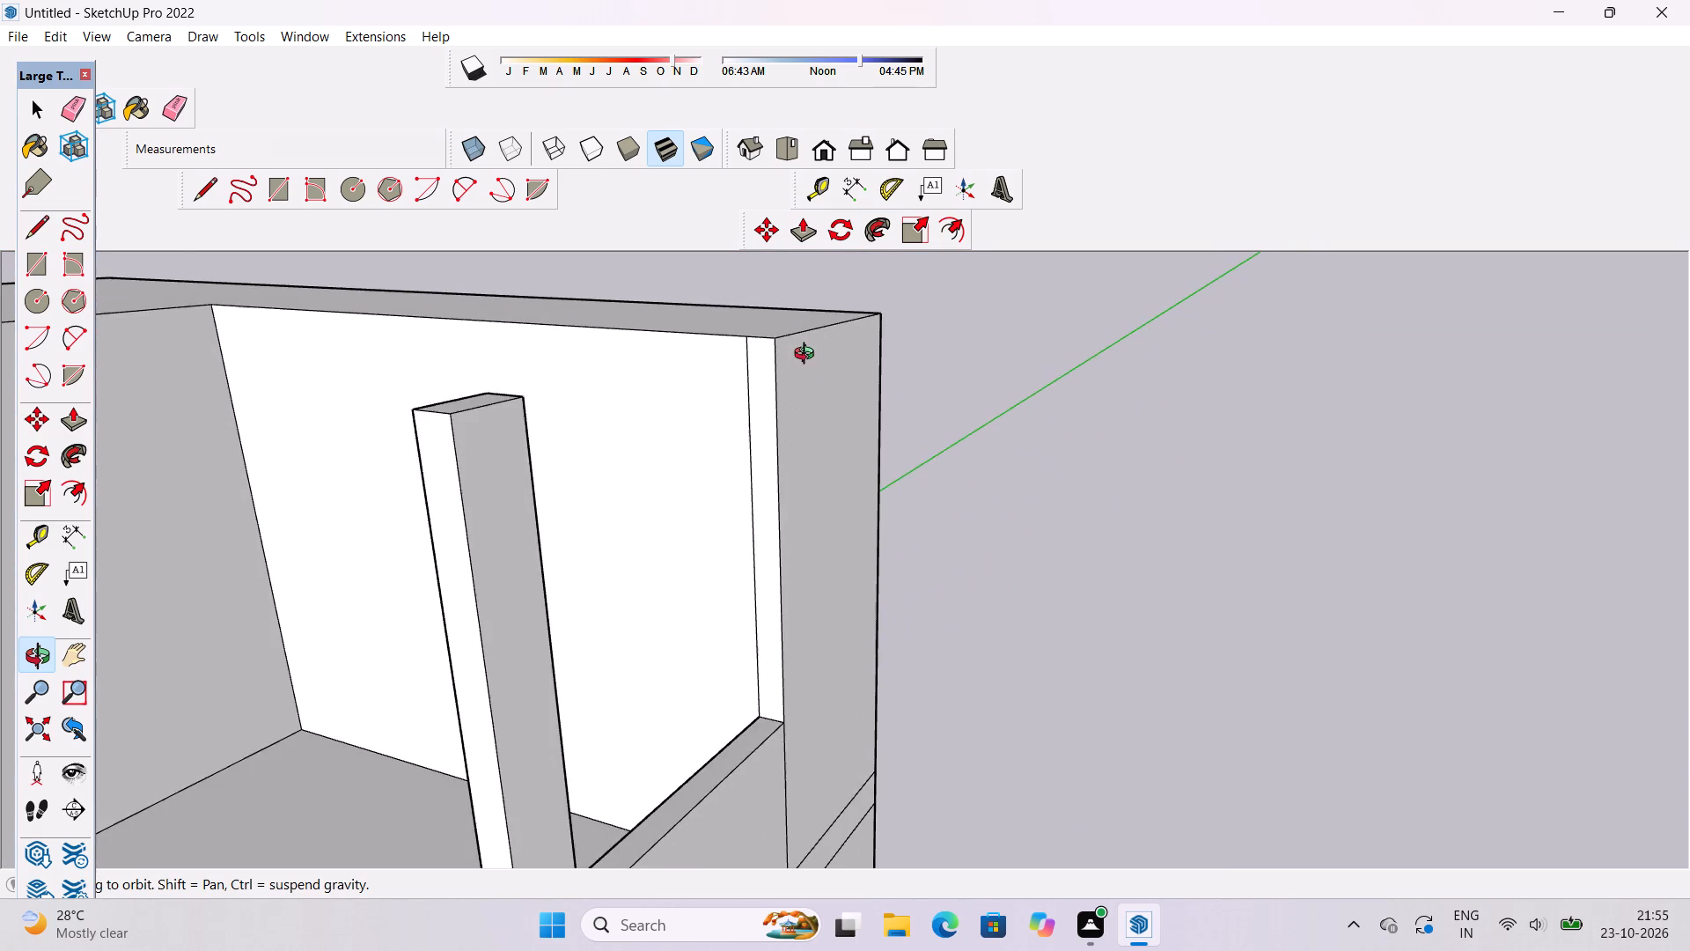
left_click_drag(805, 360, 805, 421)
left_click_drag(779, 439, 778, 401)
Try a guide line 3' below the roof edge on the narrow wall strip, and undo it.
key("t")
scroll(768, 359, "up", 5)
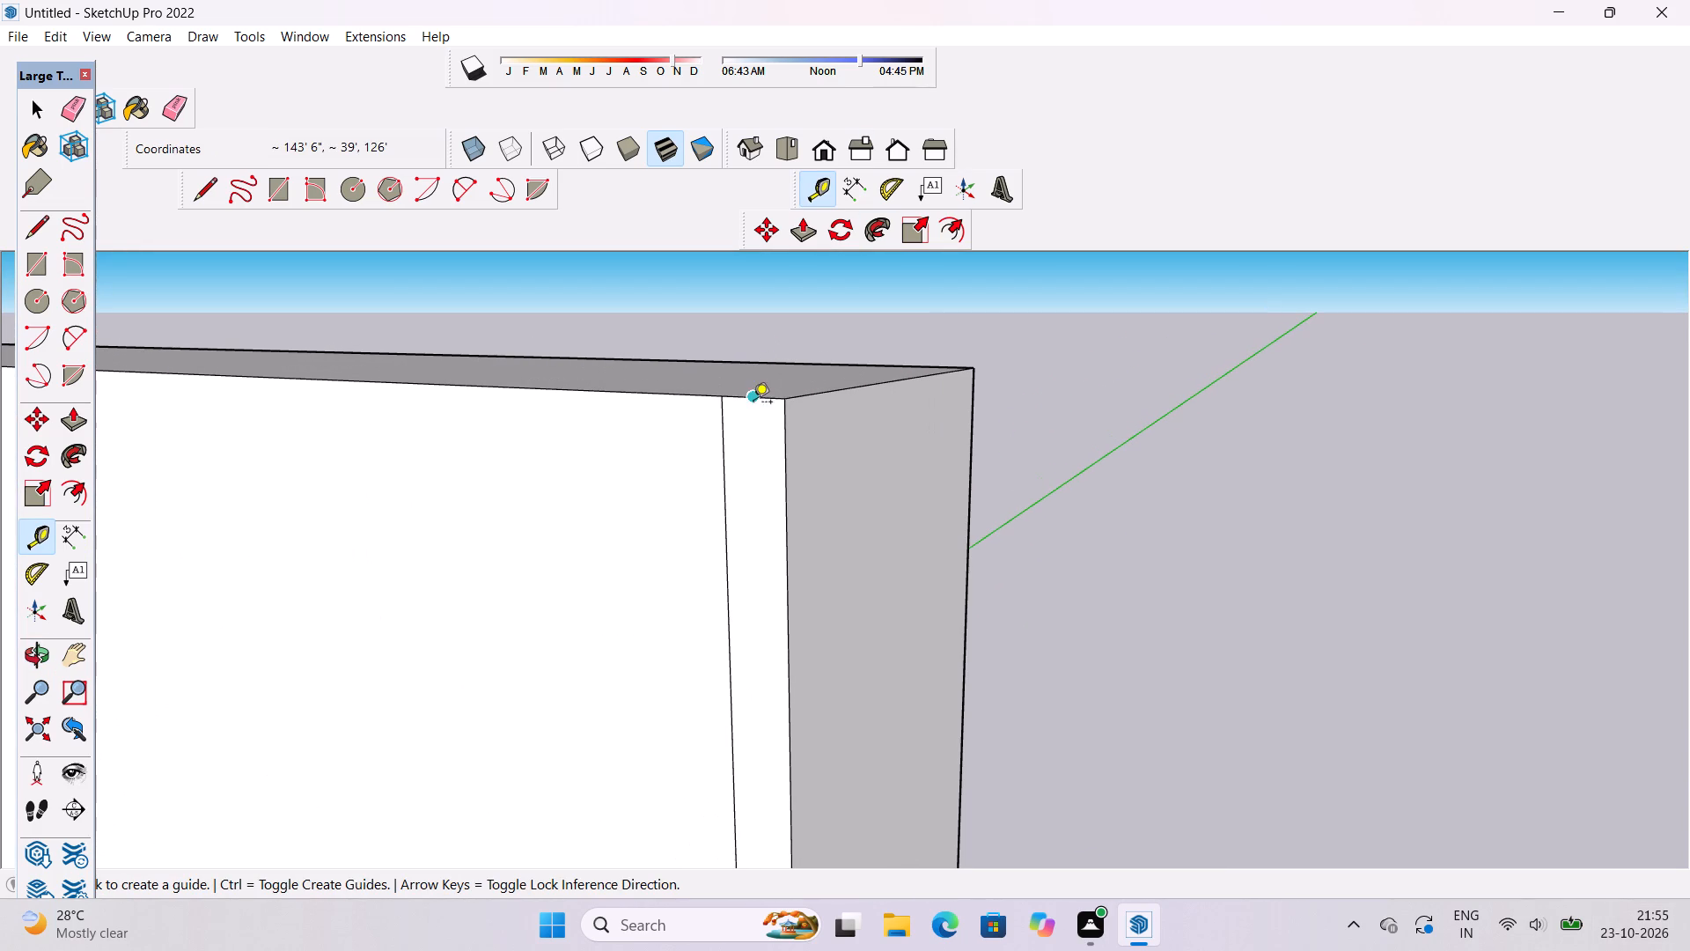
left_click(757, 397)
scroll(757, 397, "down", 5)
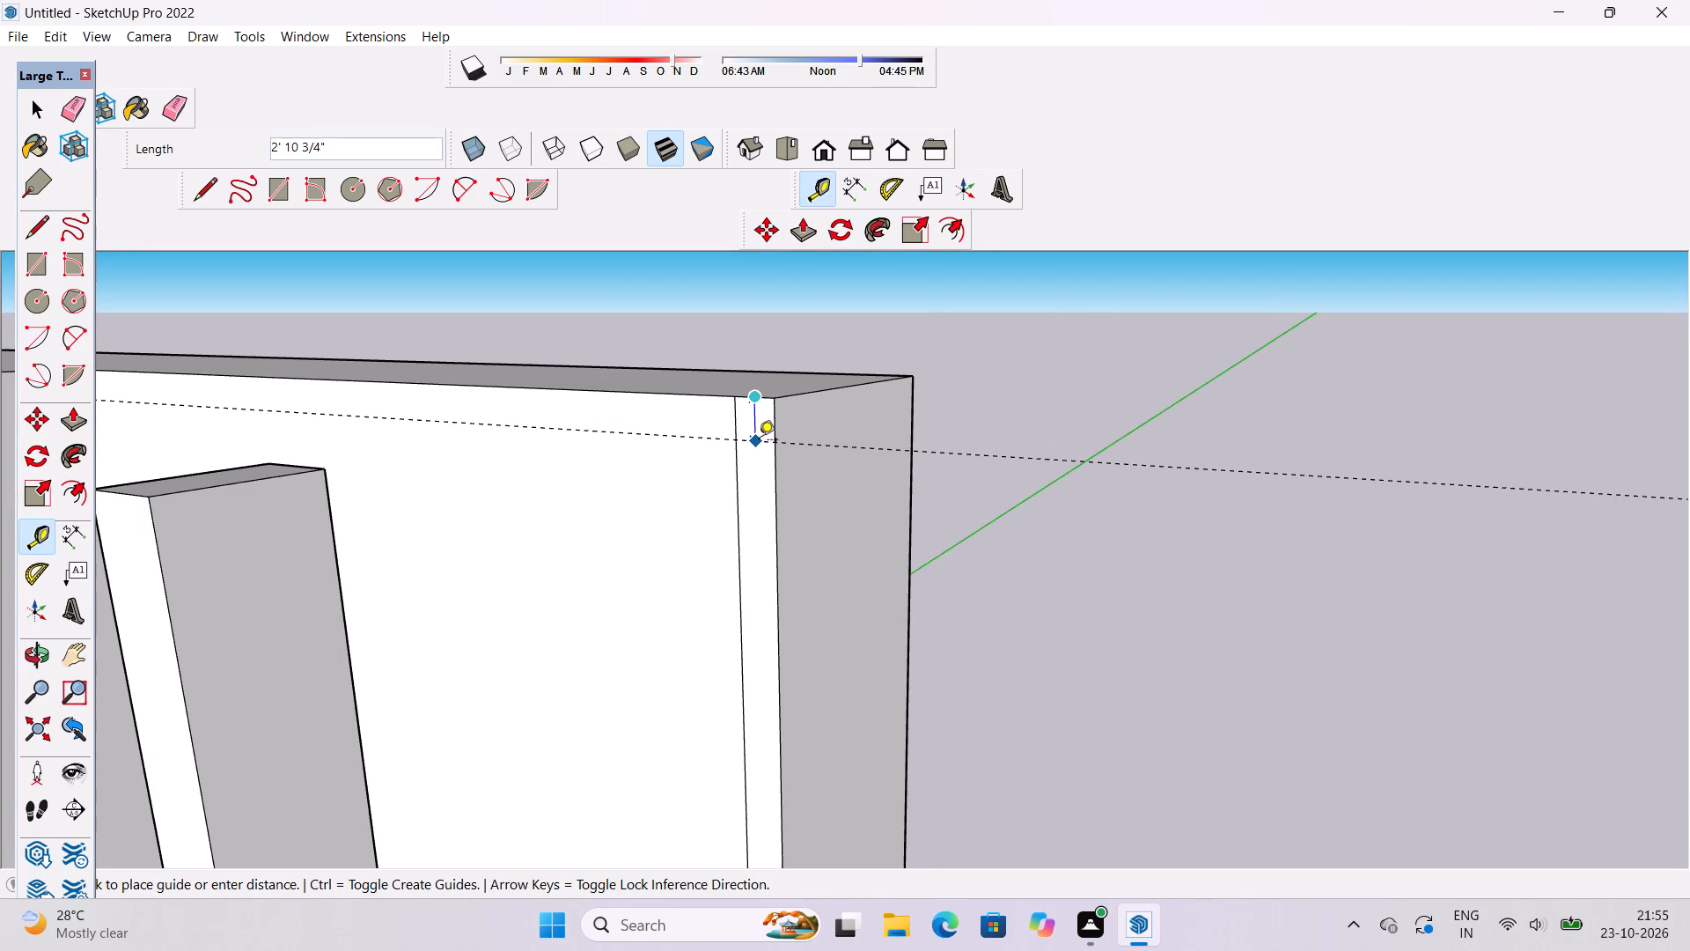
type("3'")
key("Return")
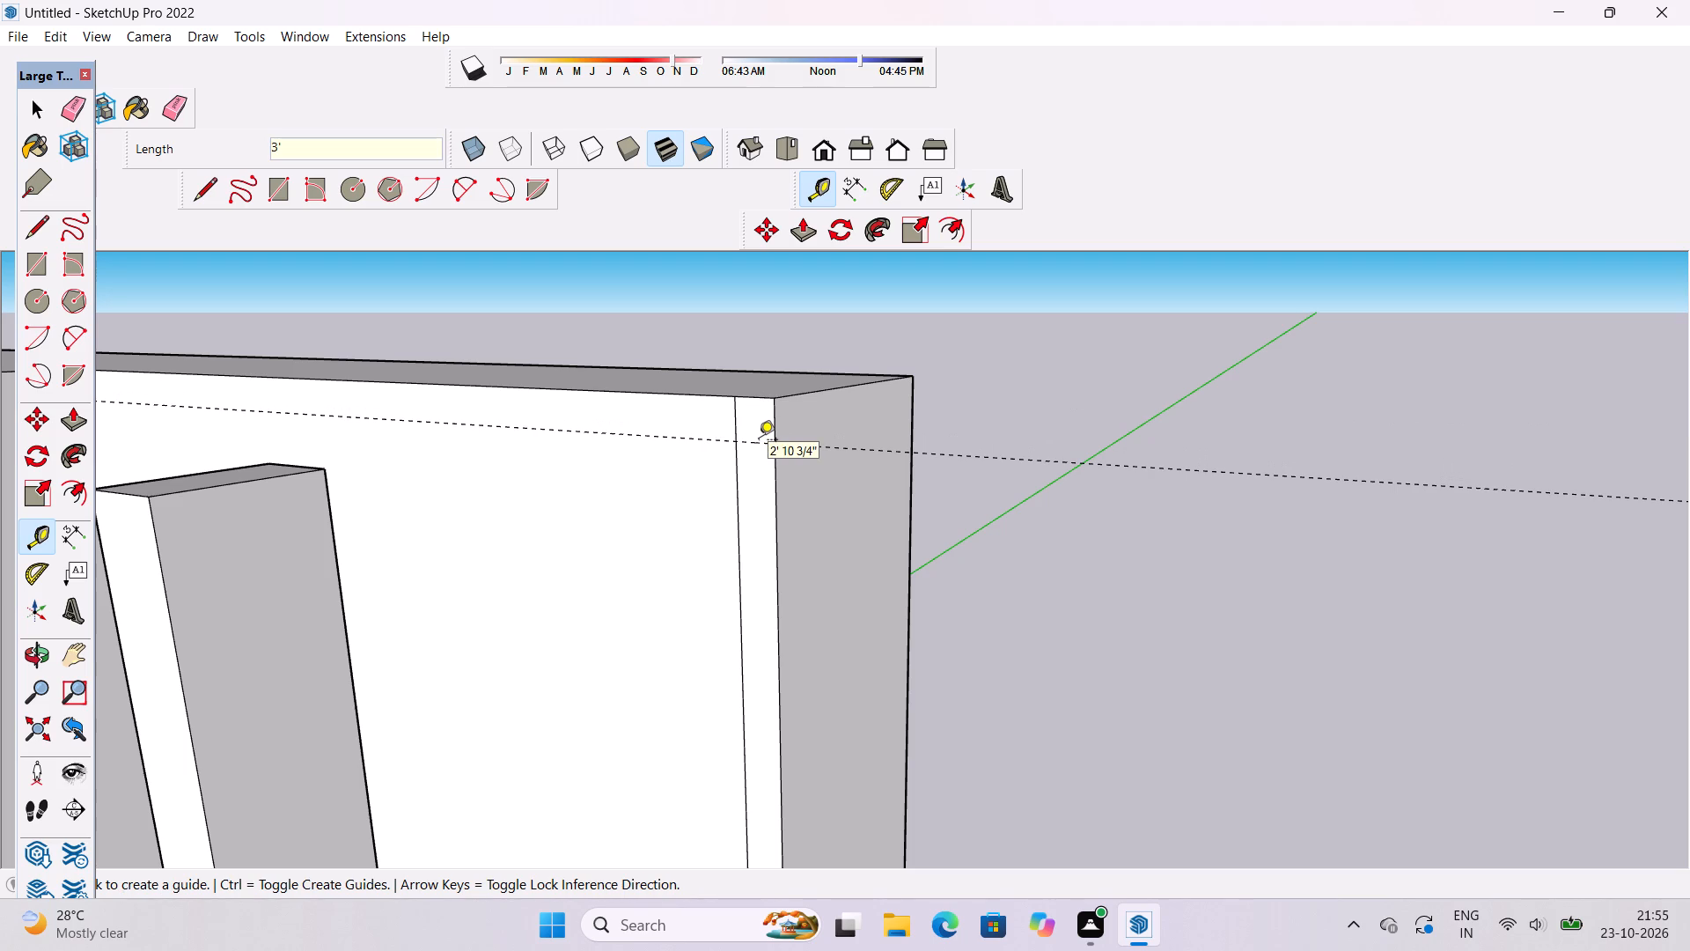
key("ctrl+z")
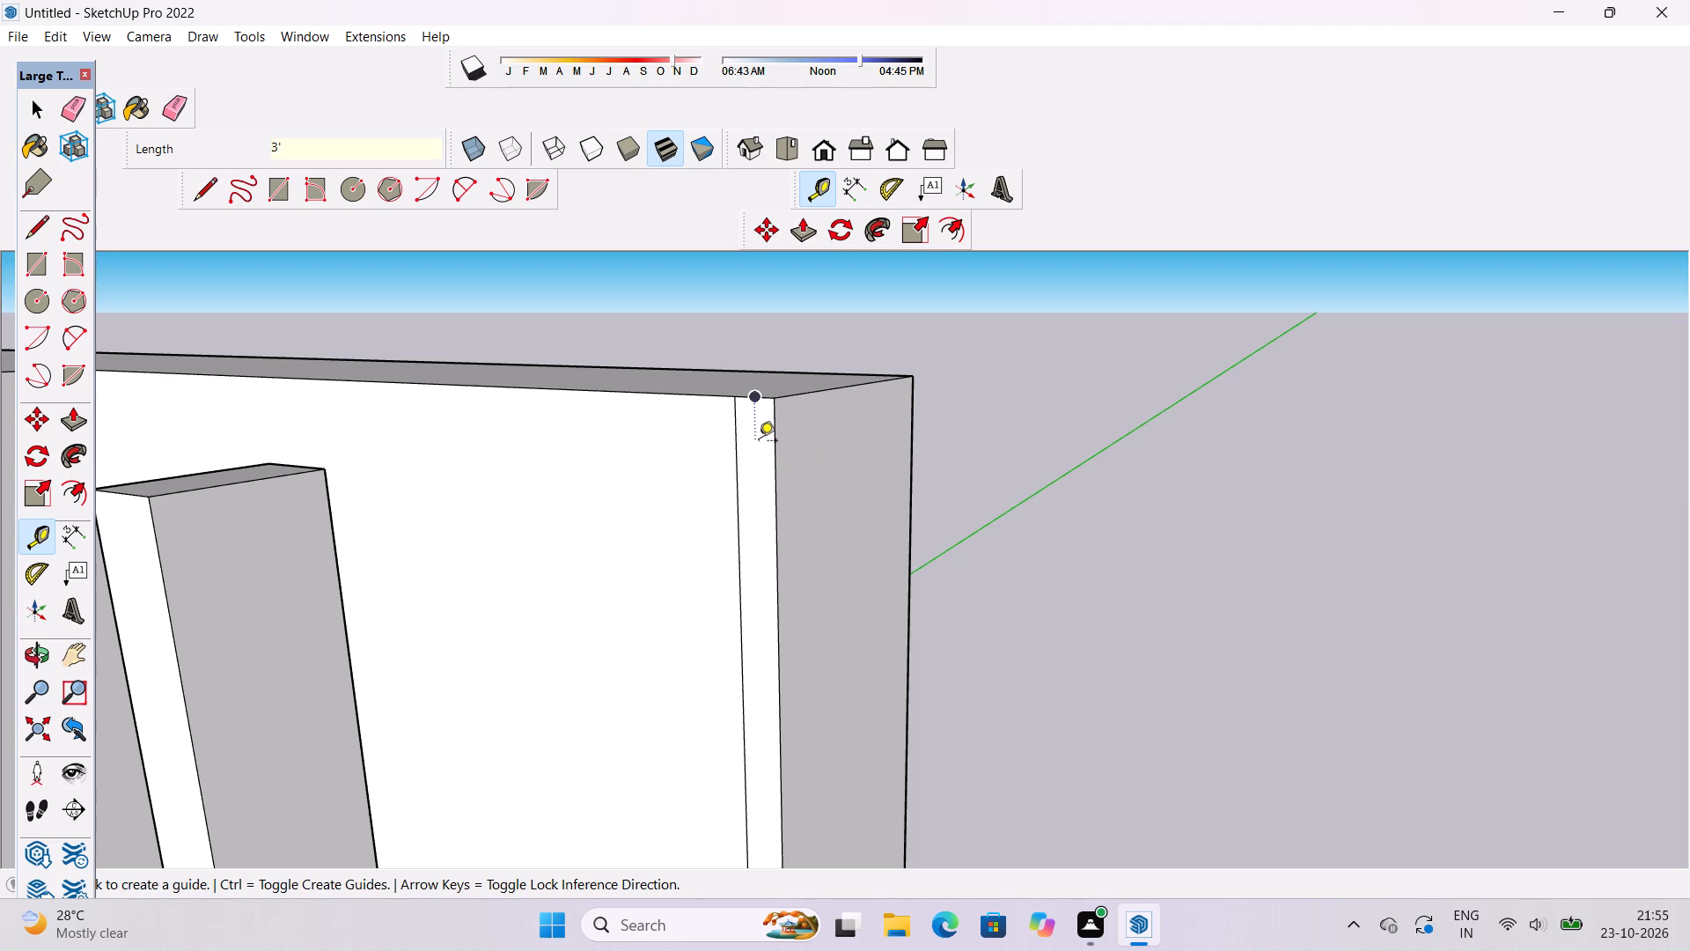
Place a guide line 4' below the roof edge on the narrow wall strip.
left_click(753, 399)
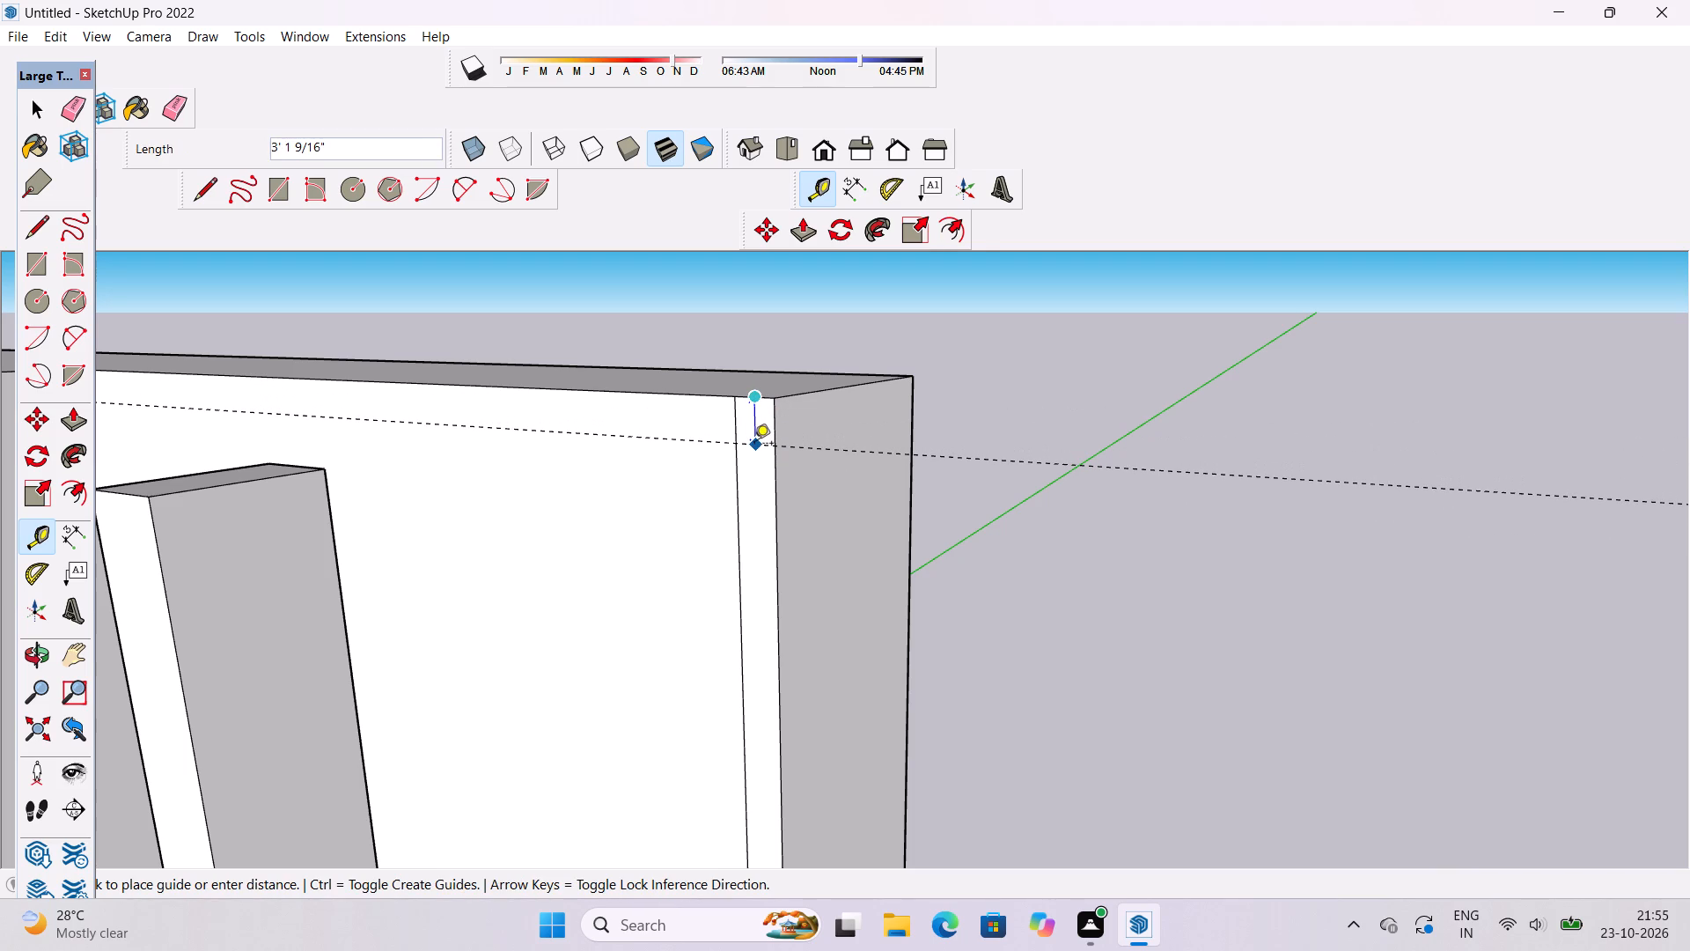
type("4'")
key("Return")
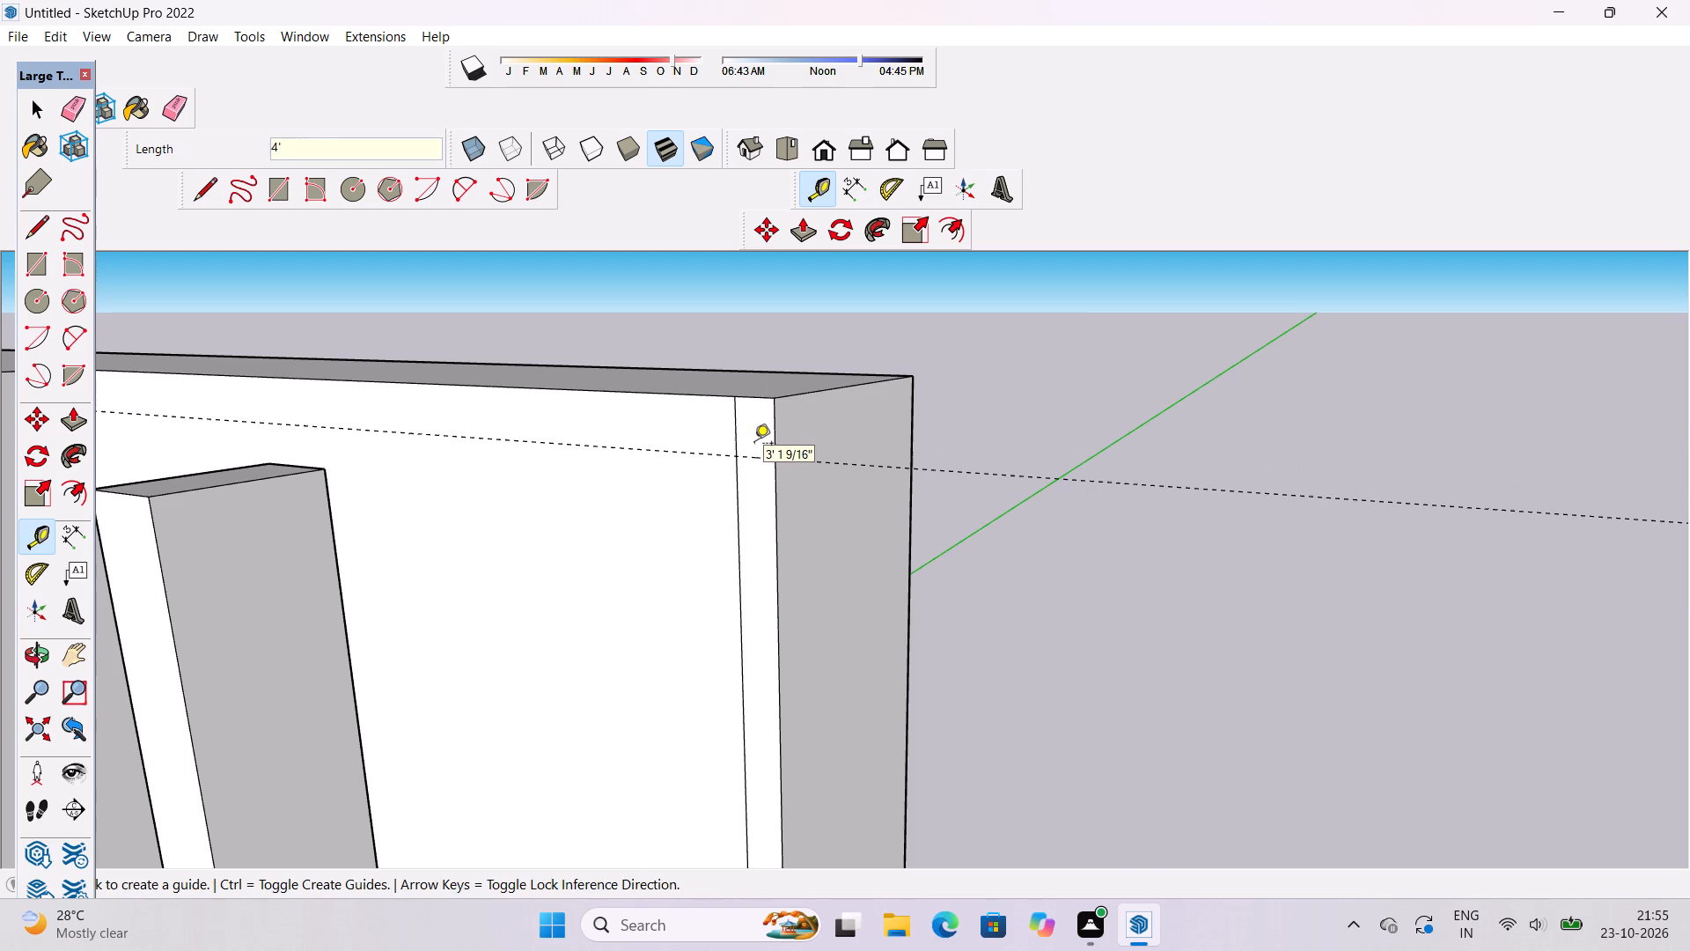
Draw a 3' line along the guide across the narrow wall strip, splitting off its top piece.
left_click(200, 186)
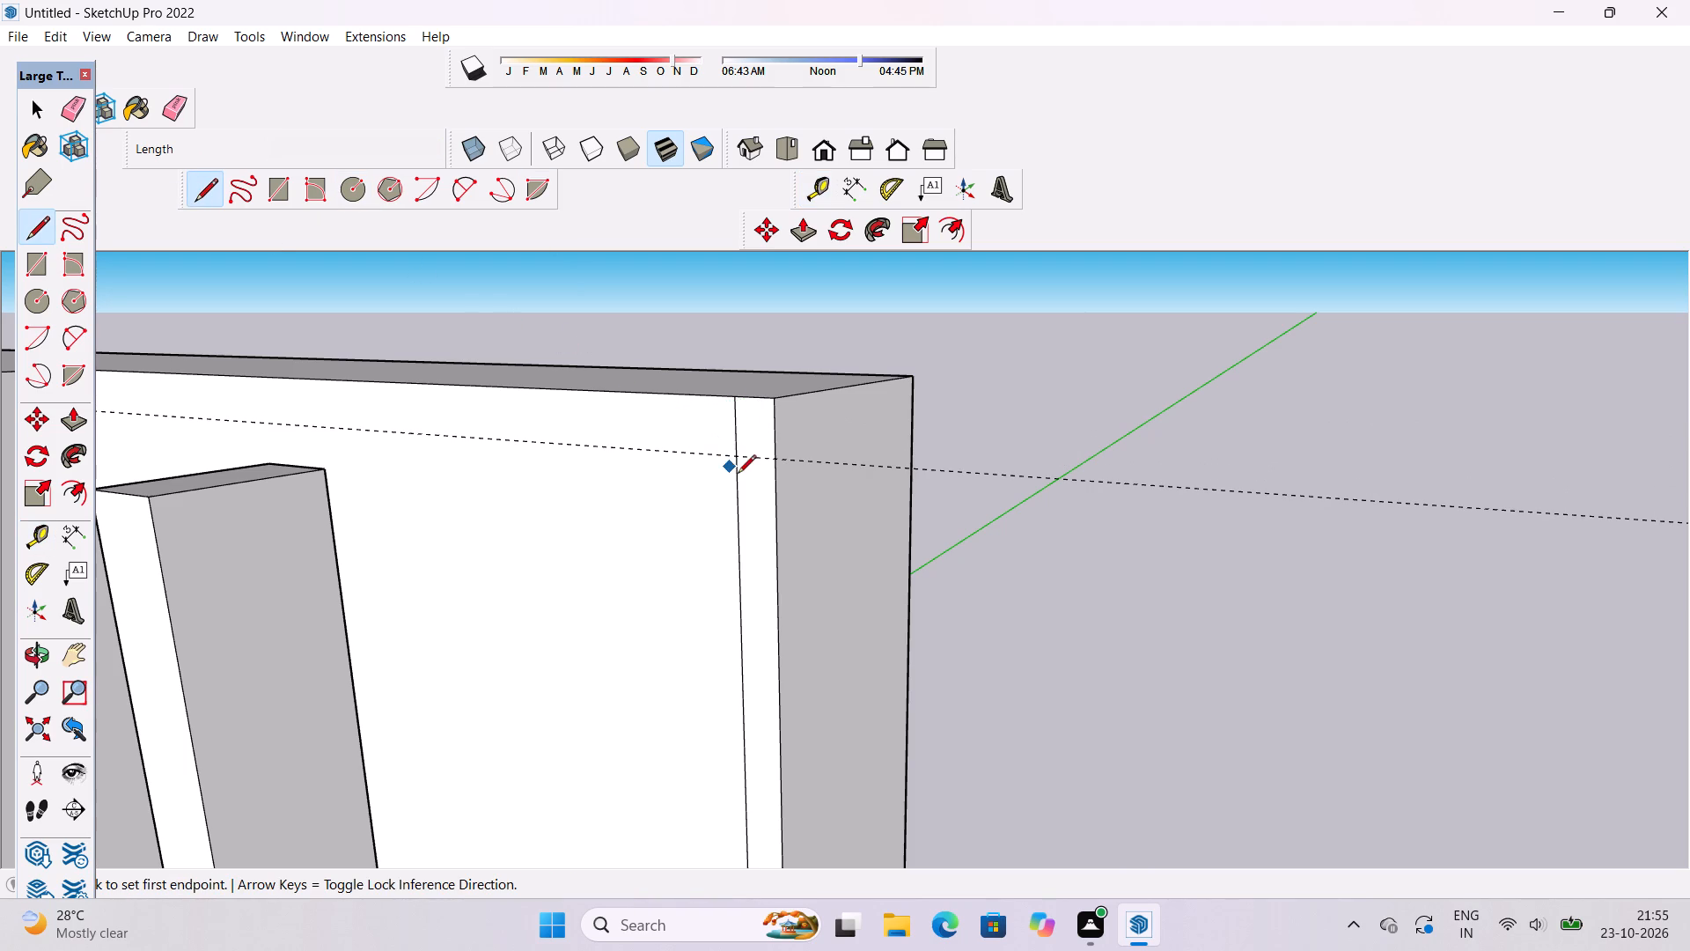
left_click(740, 456)
left_click(780, 453)
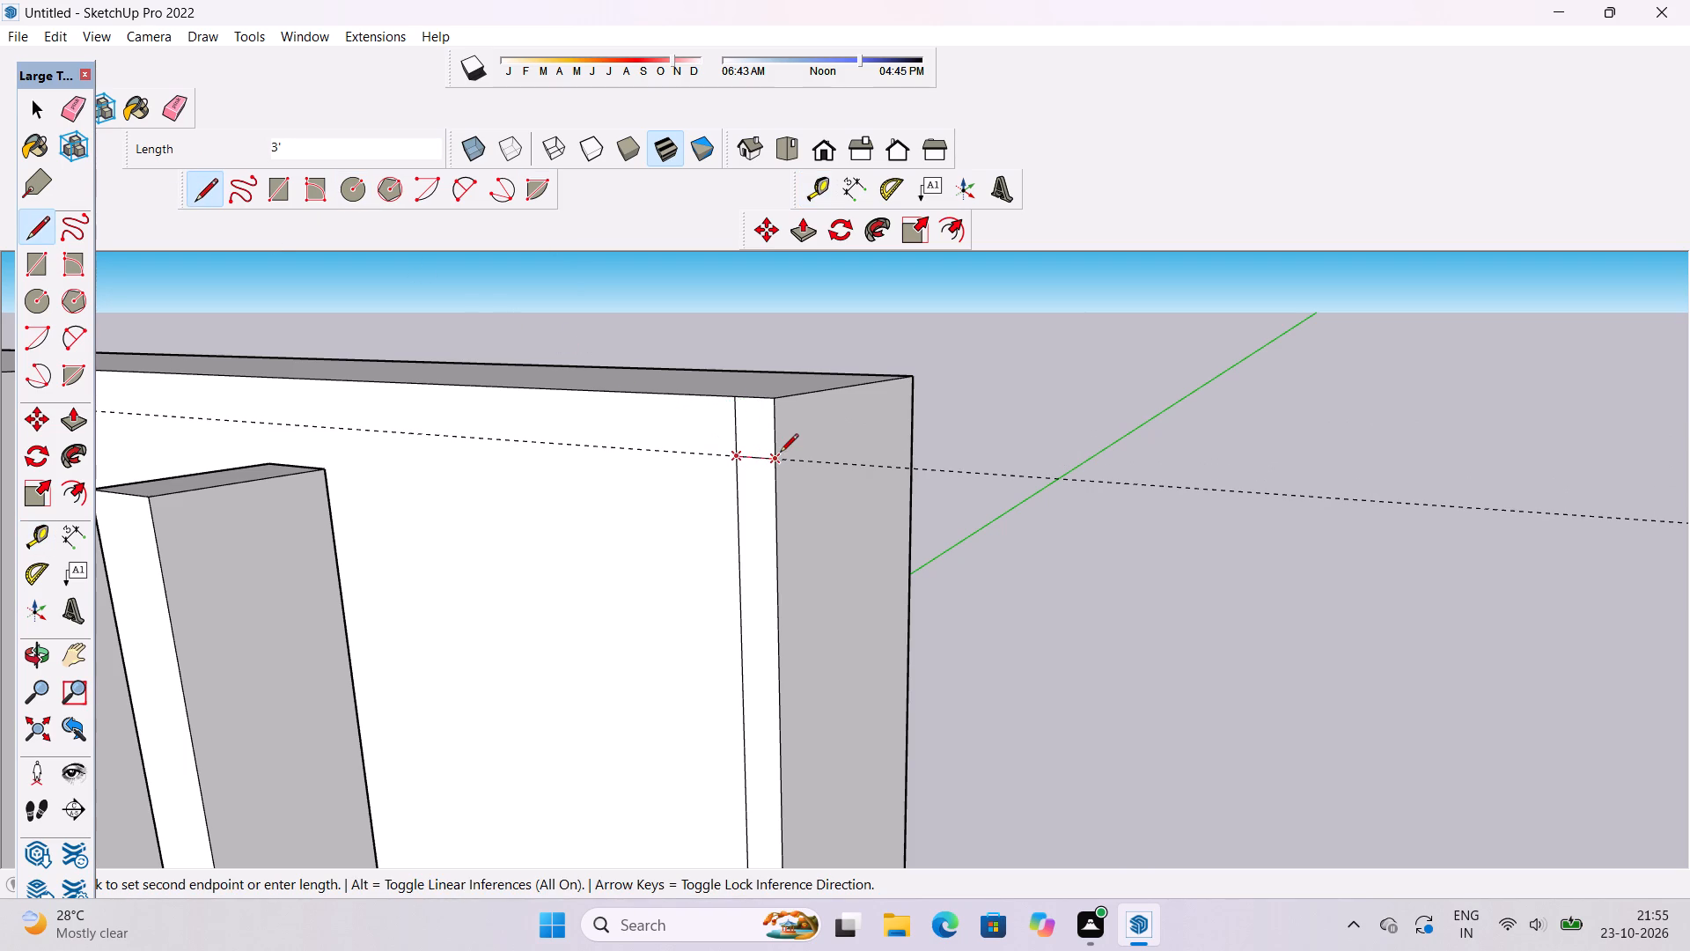
Erase the dashed guide line crossing the narrow wall strip below the roof edge.
key("e")
left_click_drag(983, 421, 987, 479)
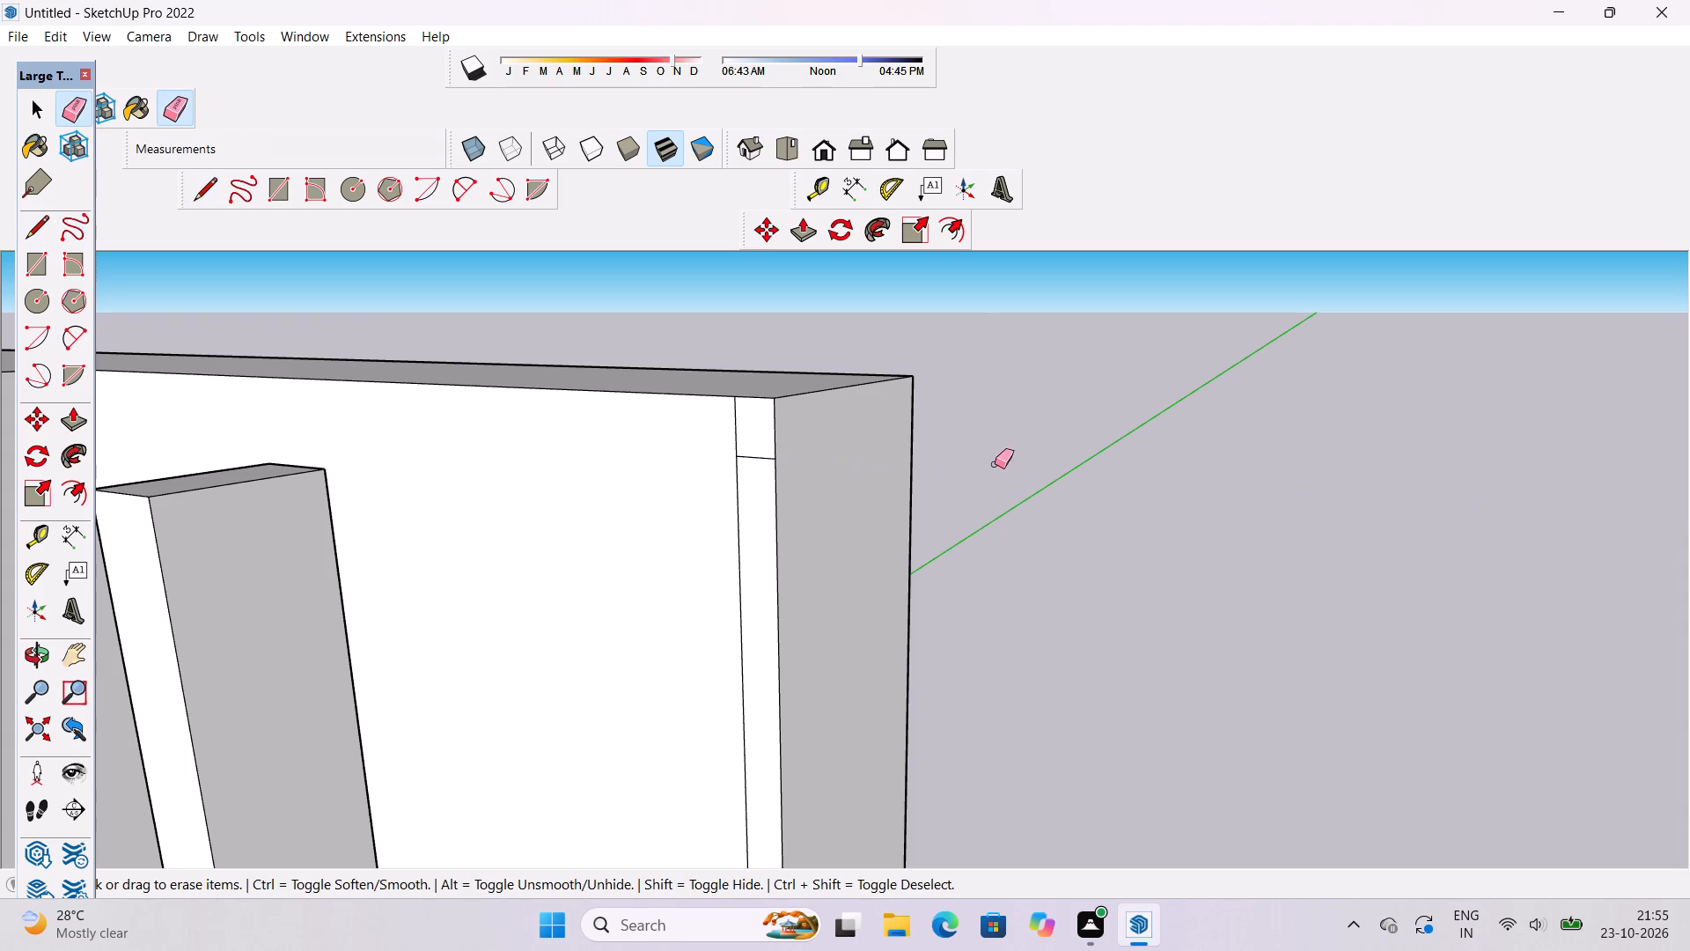
Extrude the top piece of the narrow wall strip 33' to the corner post as a beam over the low wall.
key("o")
left_click_drag(1103, 464, 819, 519)
scroll(813, 520, "down", 1)
left_click_drag(750, 532, 814, 530, "shift")
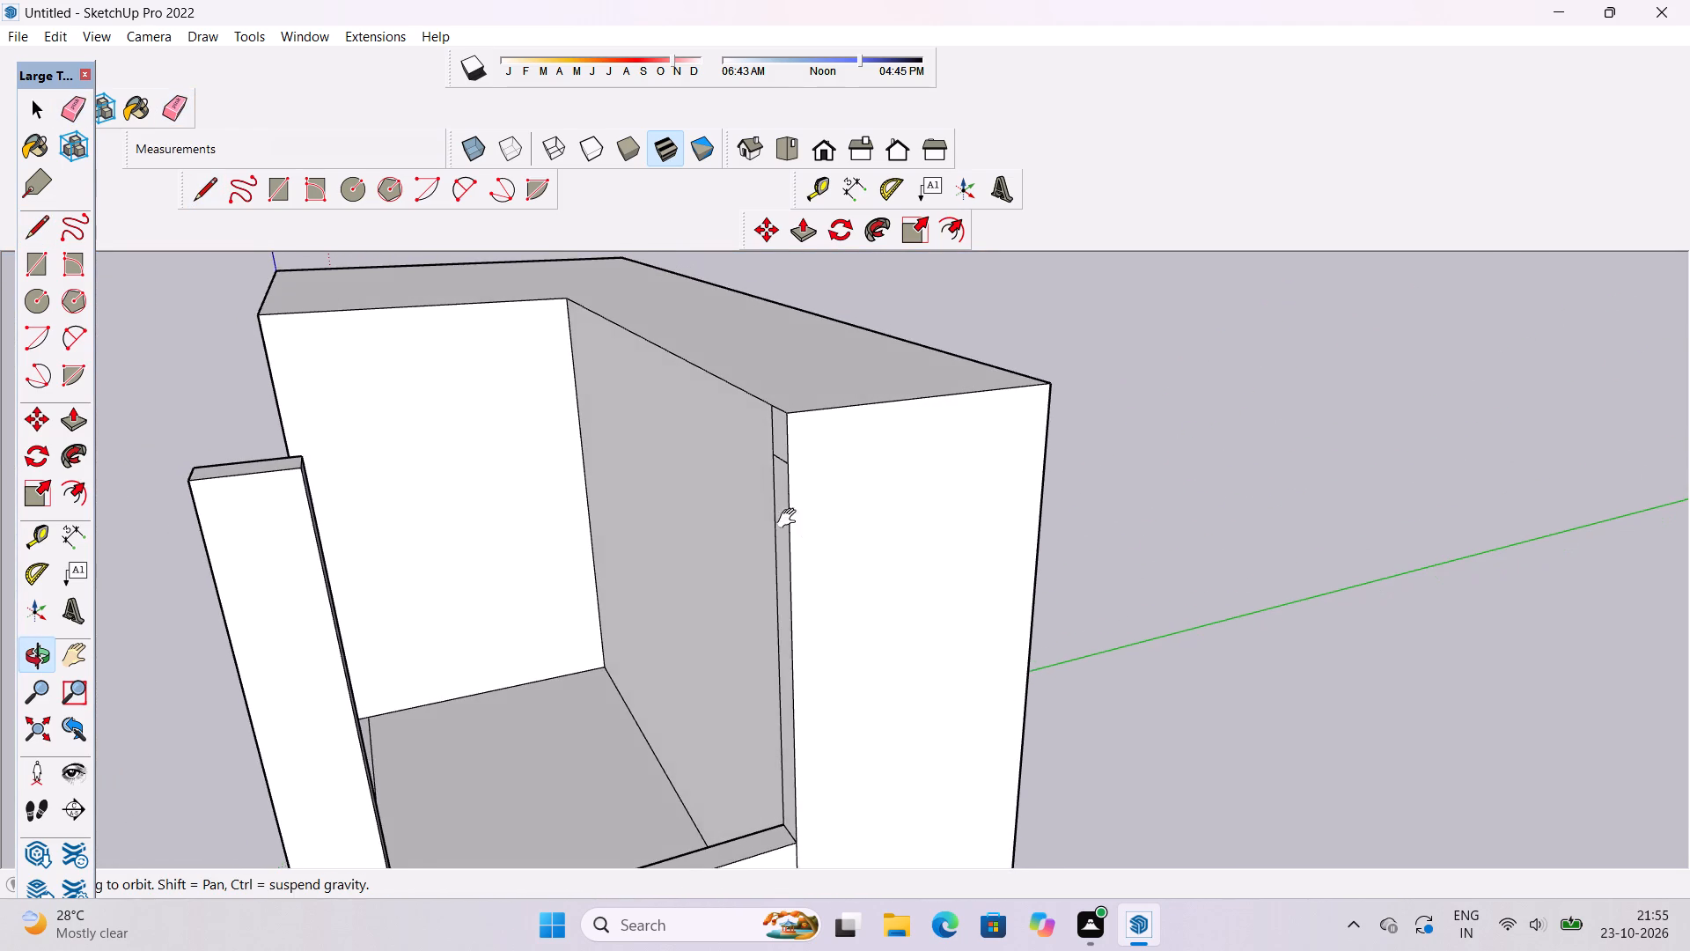
left_click_drag(790, 519, 821, 518, "shift")
key("p")
left_click(811, 437)
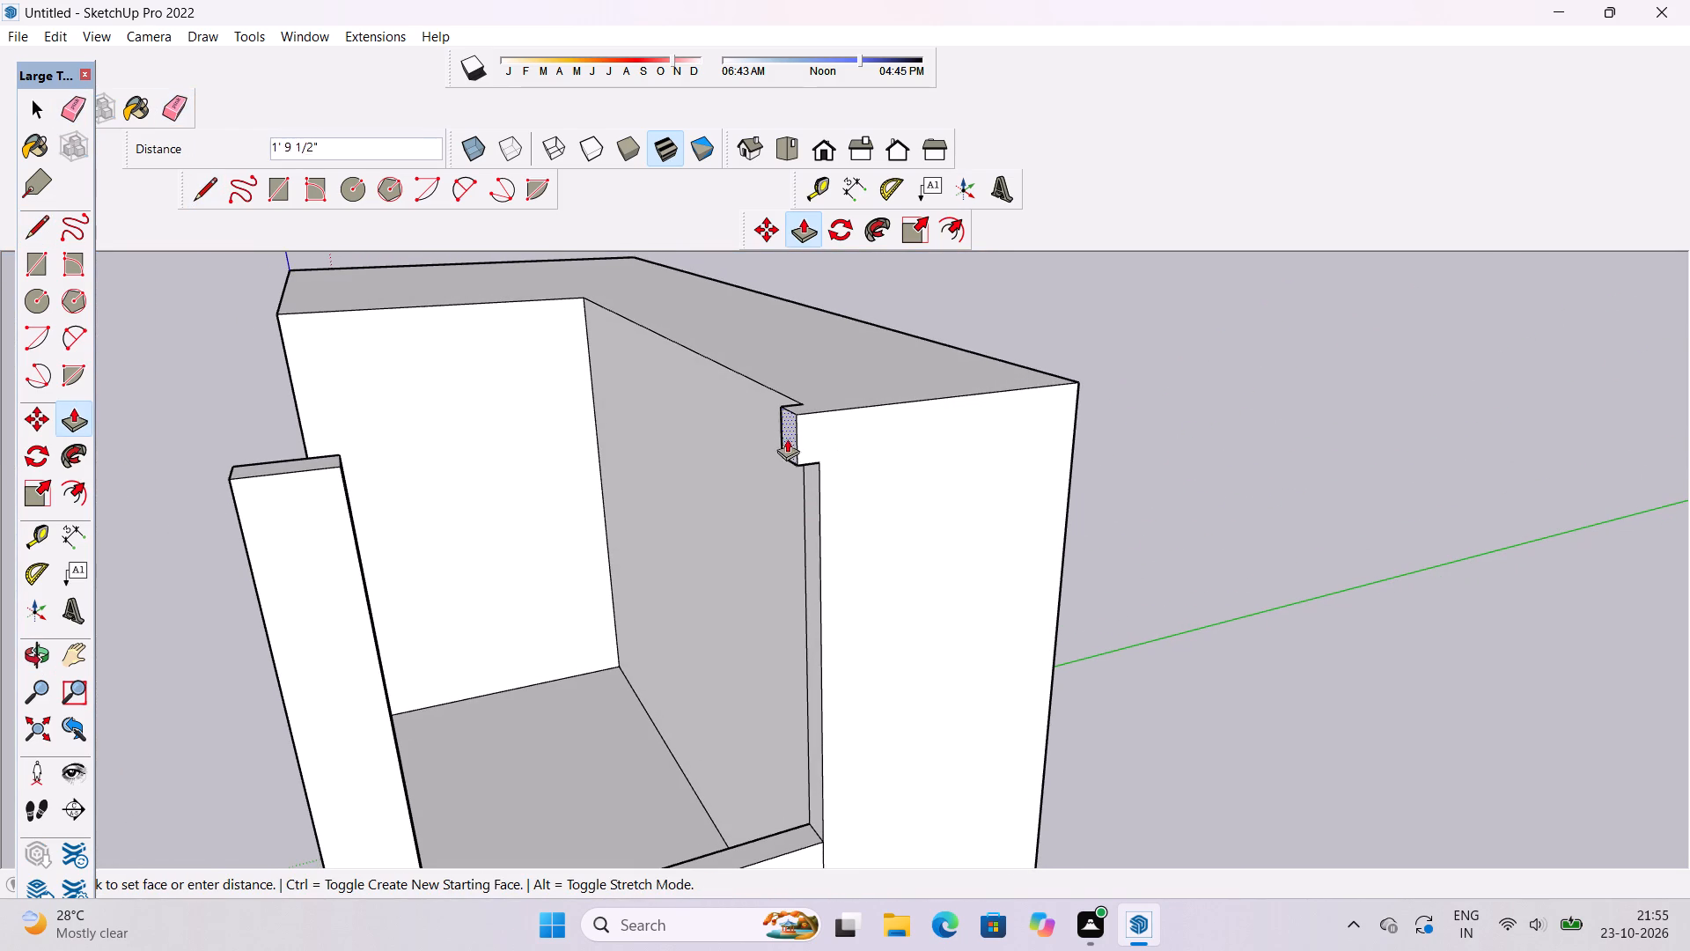
scroll(393, 472, "up", 4)
left_click(314, 462)
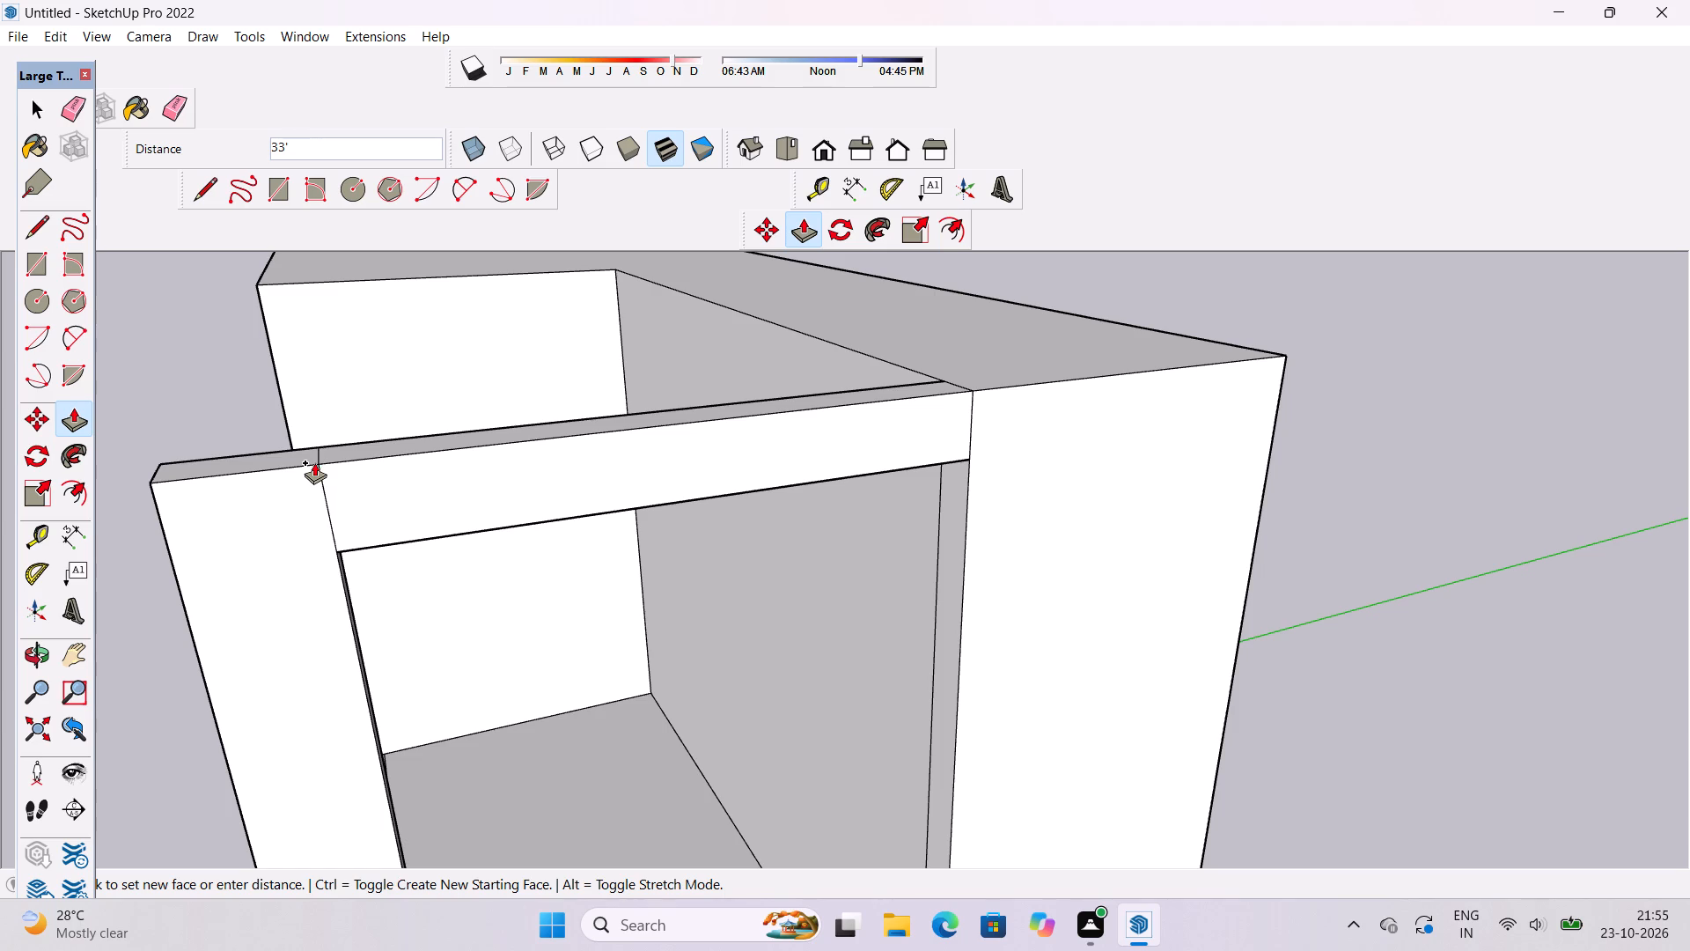
key("space")
Erase the extra vertical edge on the terrace side of the corner post, beside the opening.
key("o")
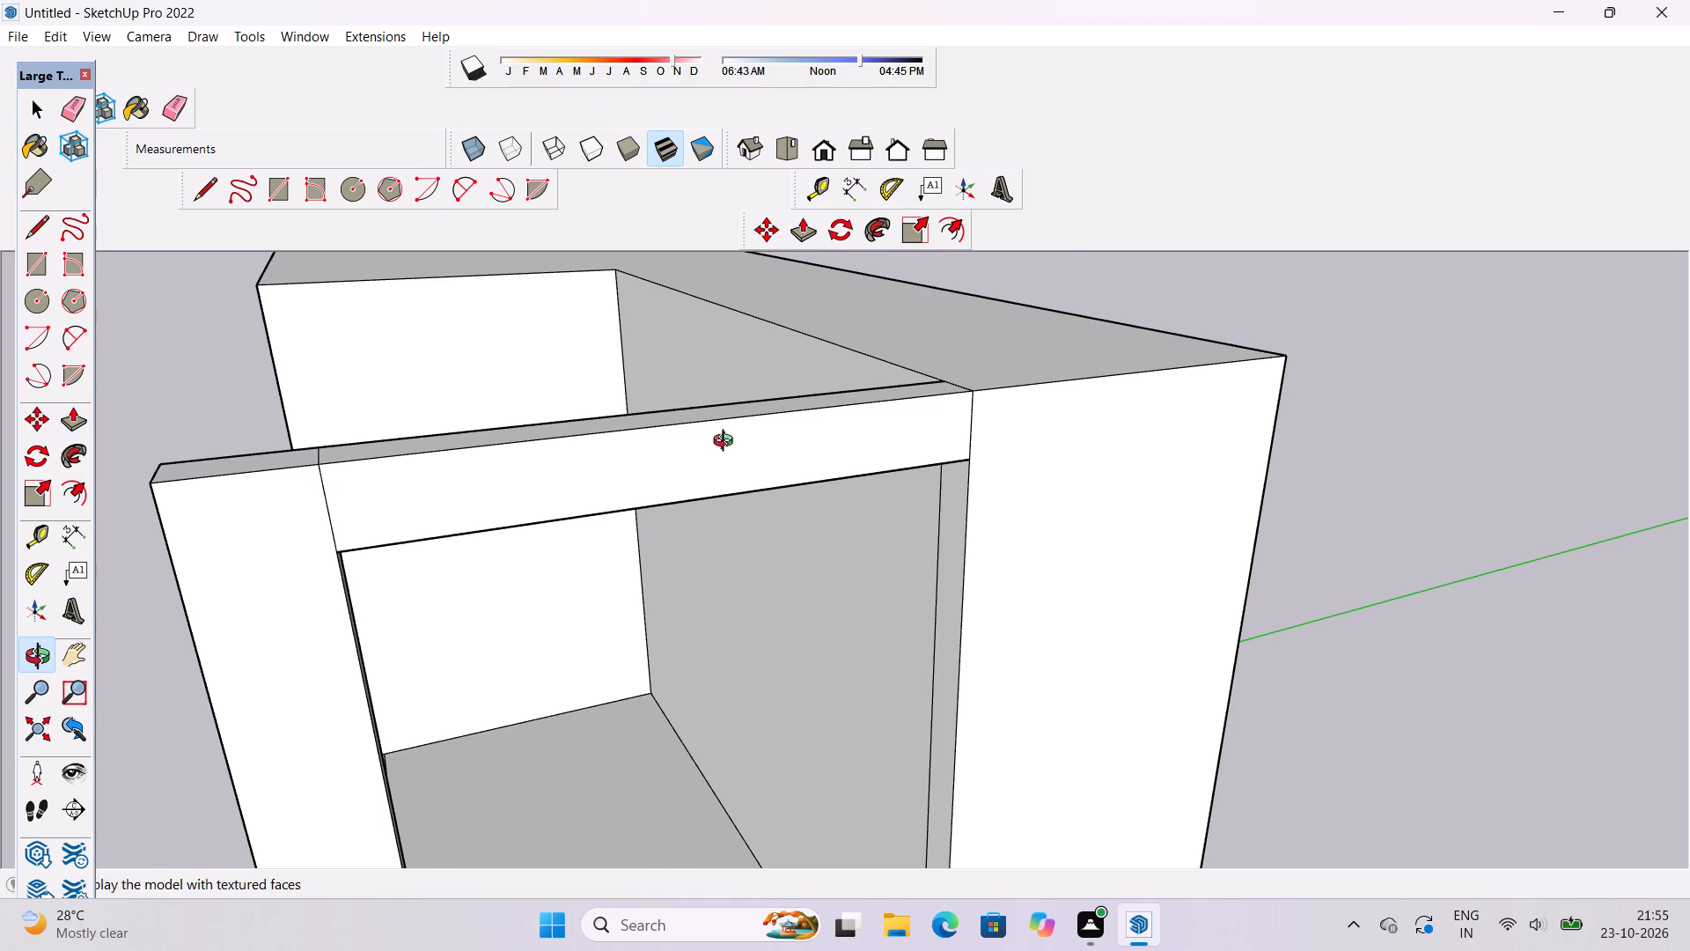
scroll(733, 439, "down", 7)
left_click_drag(687, 431, 1130, 534)
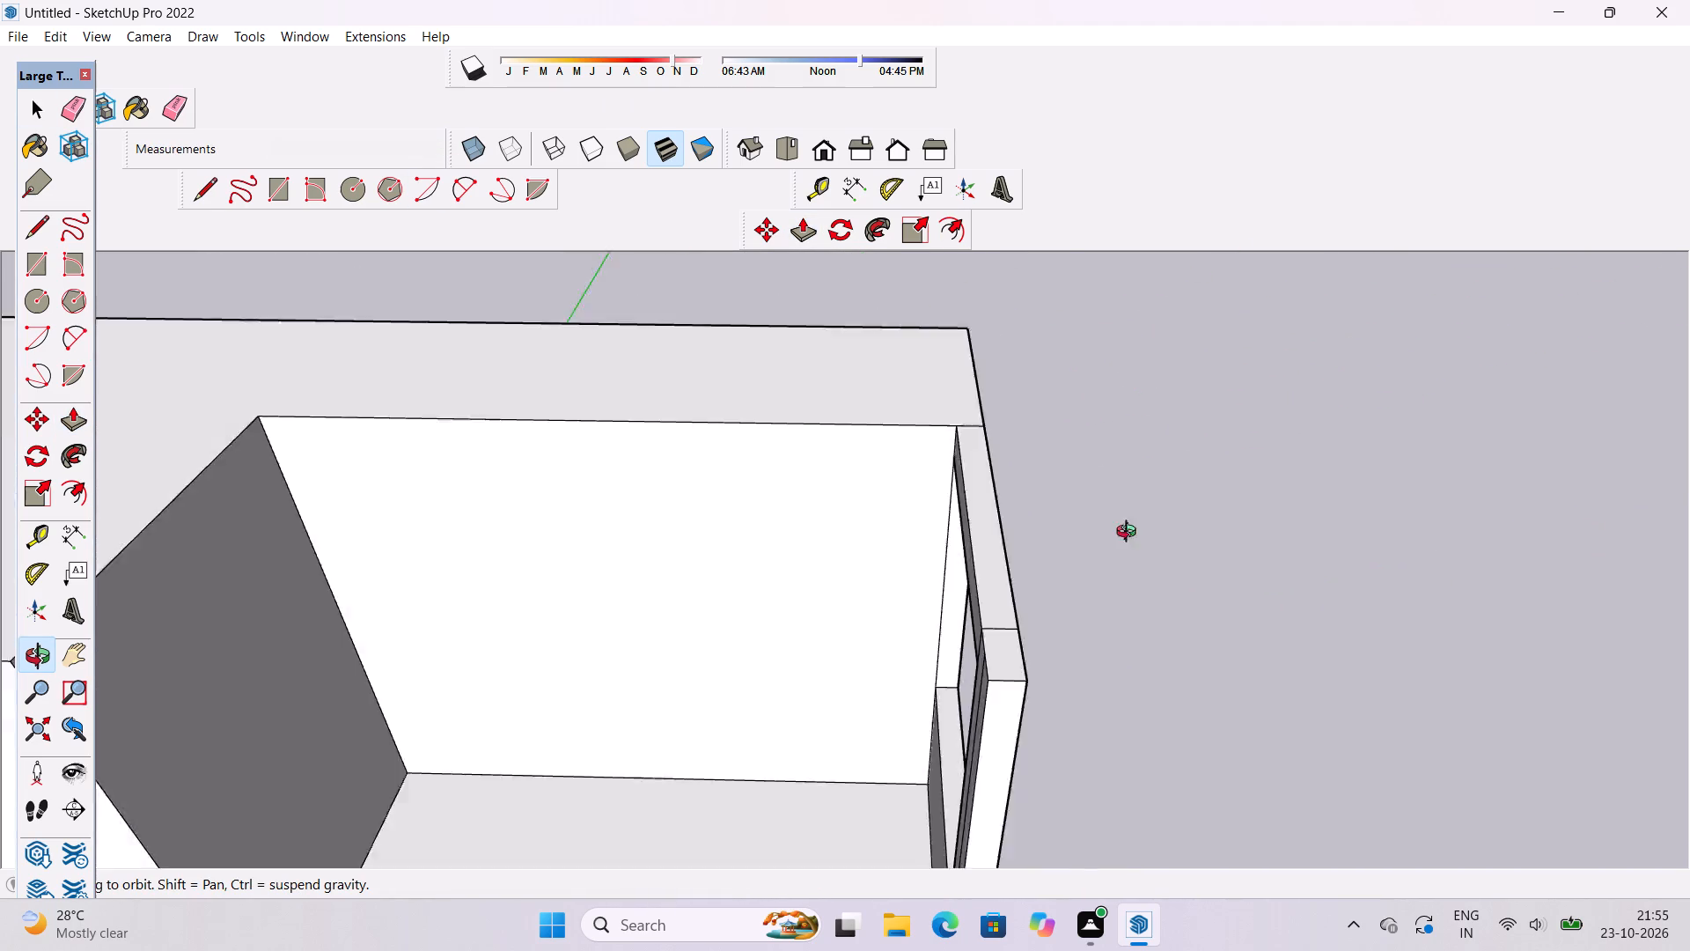
left_click_drag(1130, 534, 1254, 468)
scroll(1152, 545, "up", 3)
left_click_drag(1150, 533, 895, 471, "shift")
scroll(887, 466, "down", 5)
left_click_drag(831, 567, 849, 526)
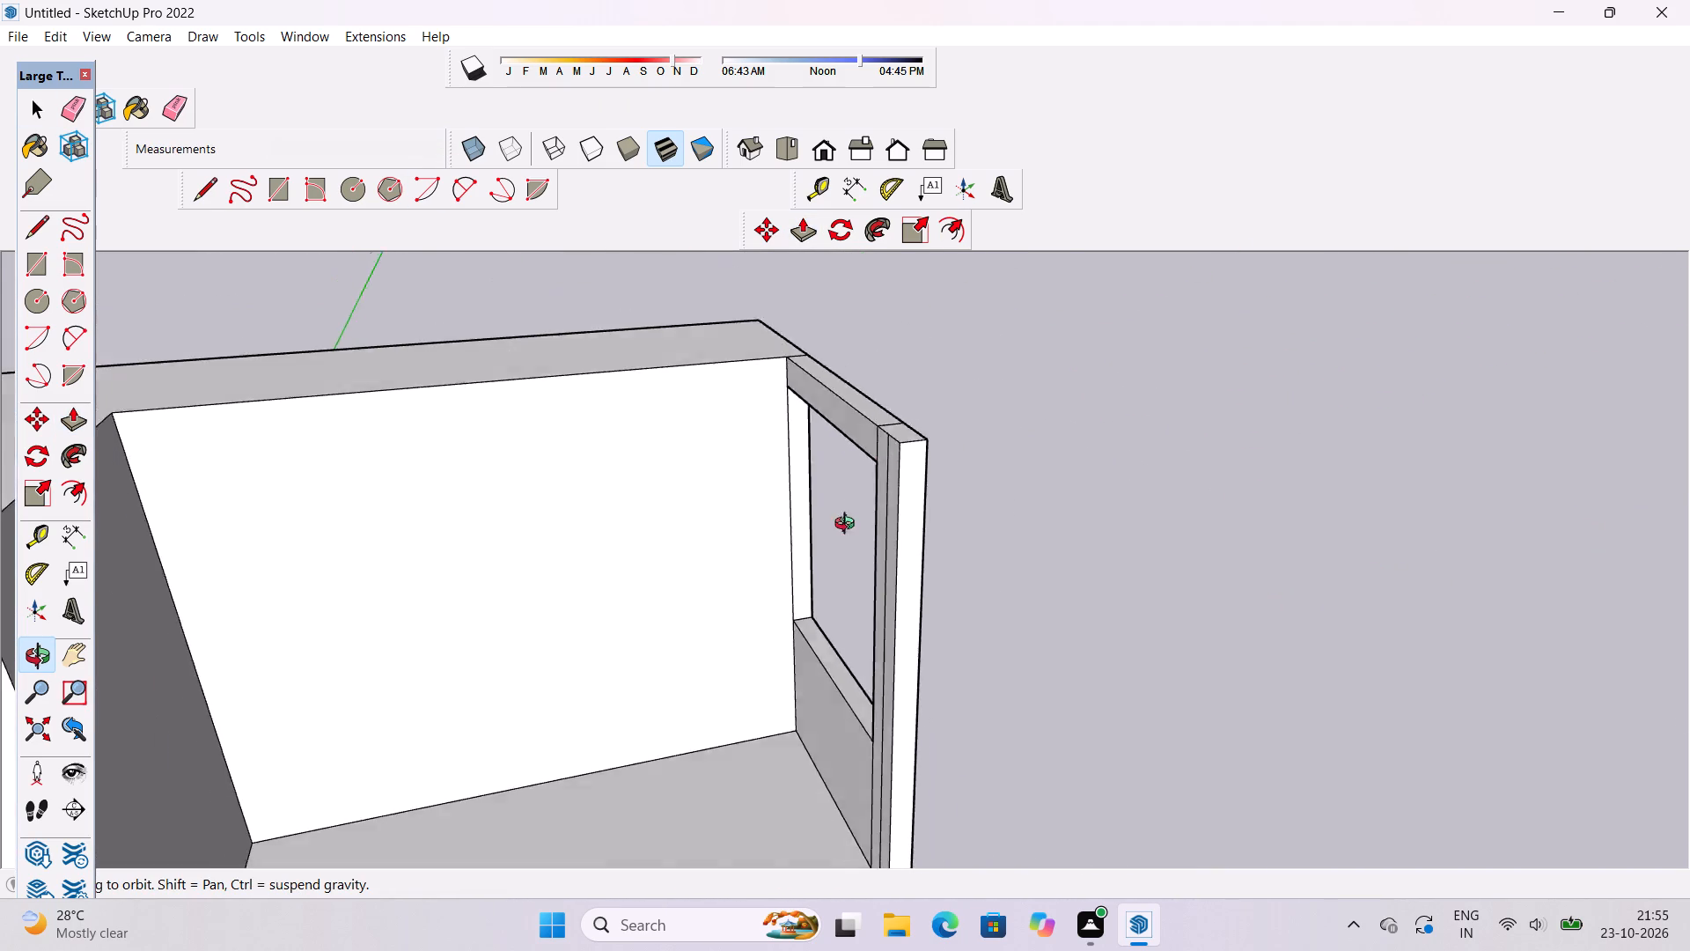
left_click_drag(849, 526, 873, 453)
scroll(873, 453, "down", 7)
left_click_drag(893, 587, 929, 593)
scroll(891, 557, "up", 5)
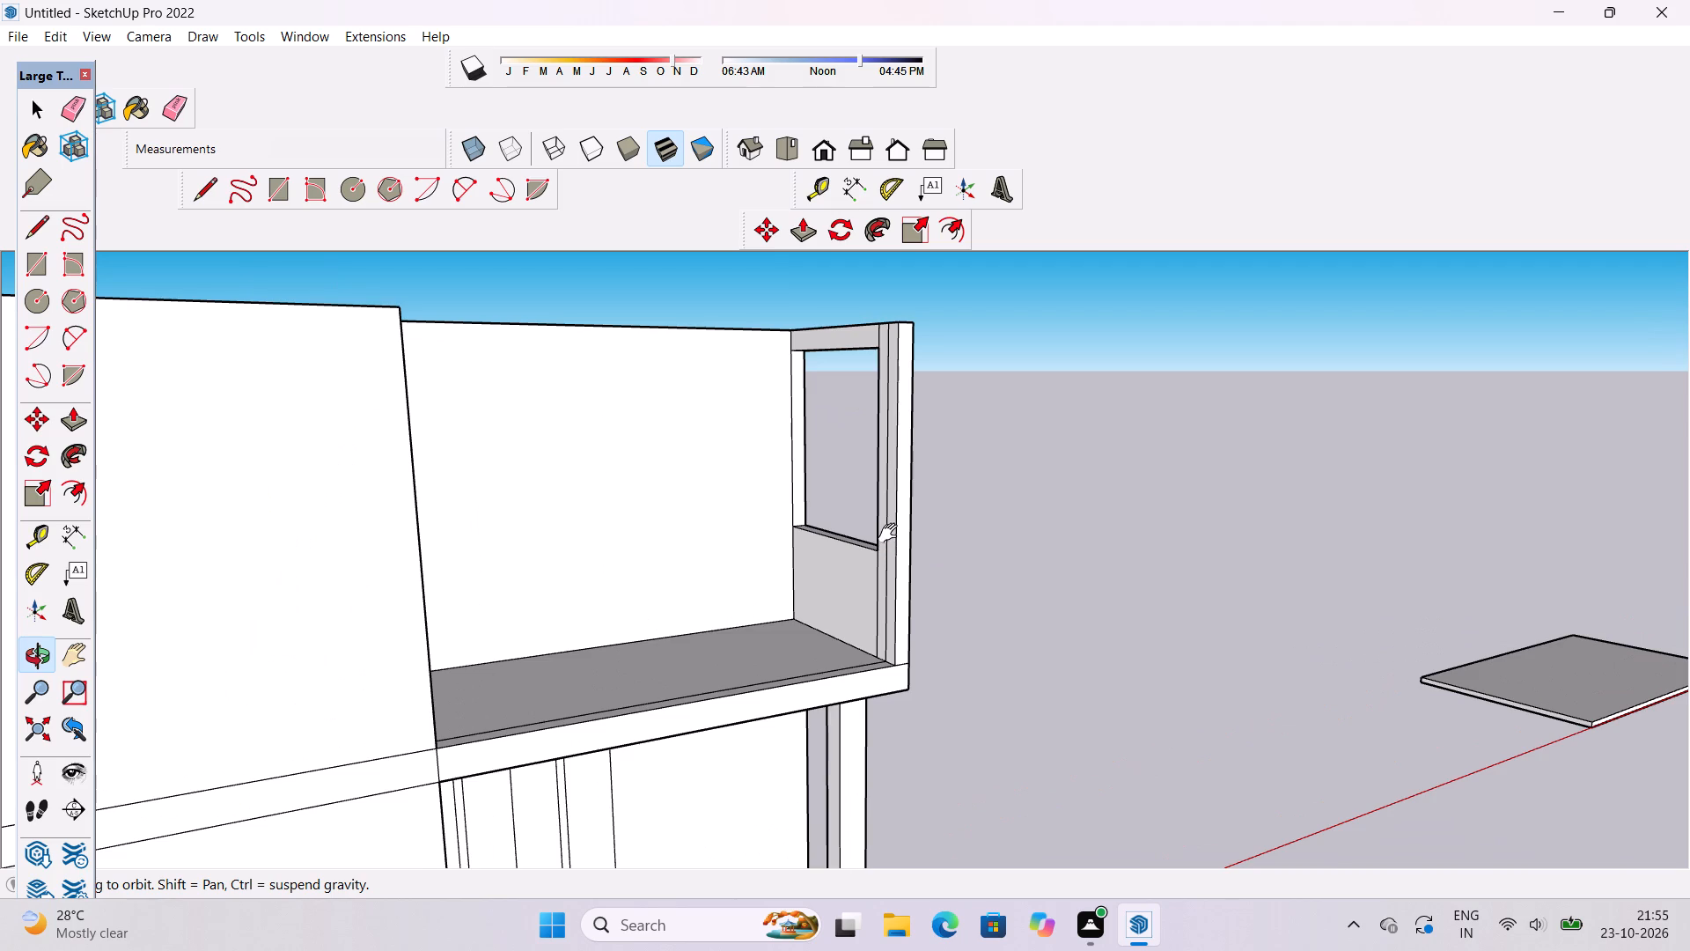
scroll(892, 534, "up", 2, "shift")
left_click_drag(879, 520, 726, 553, "shift")
left_click_drag(727, 553, 791, 586)
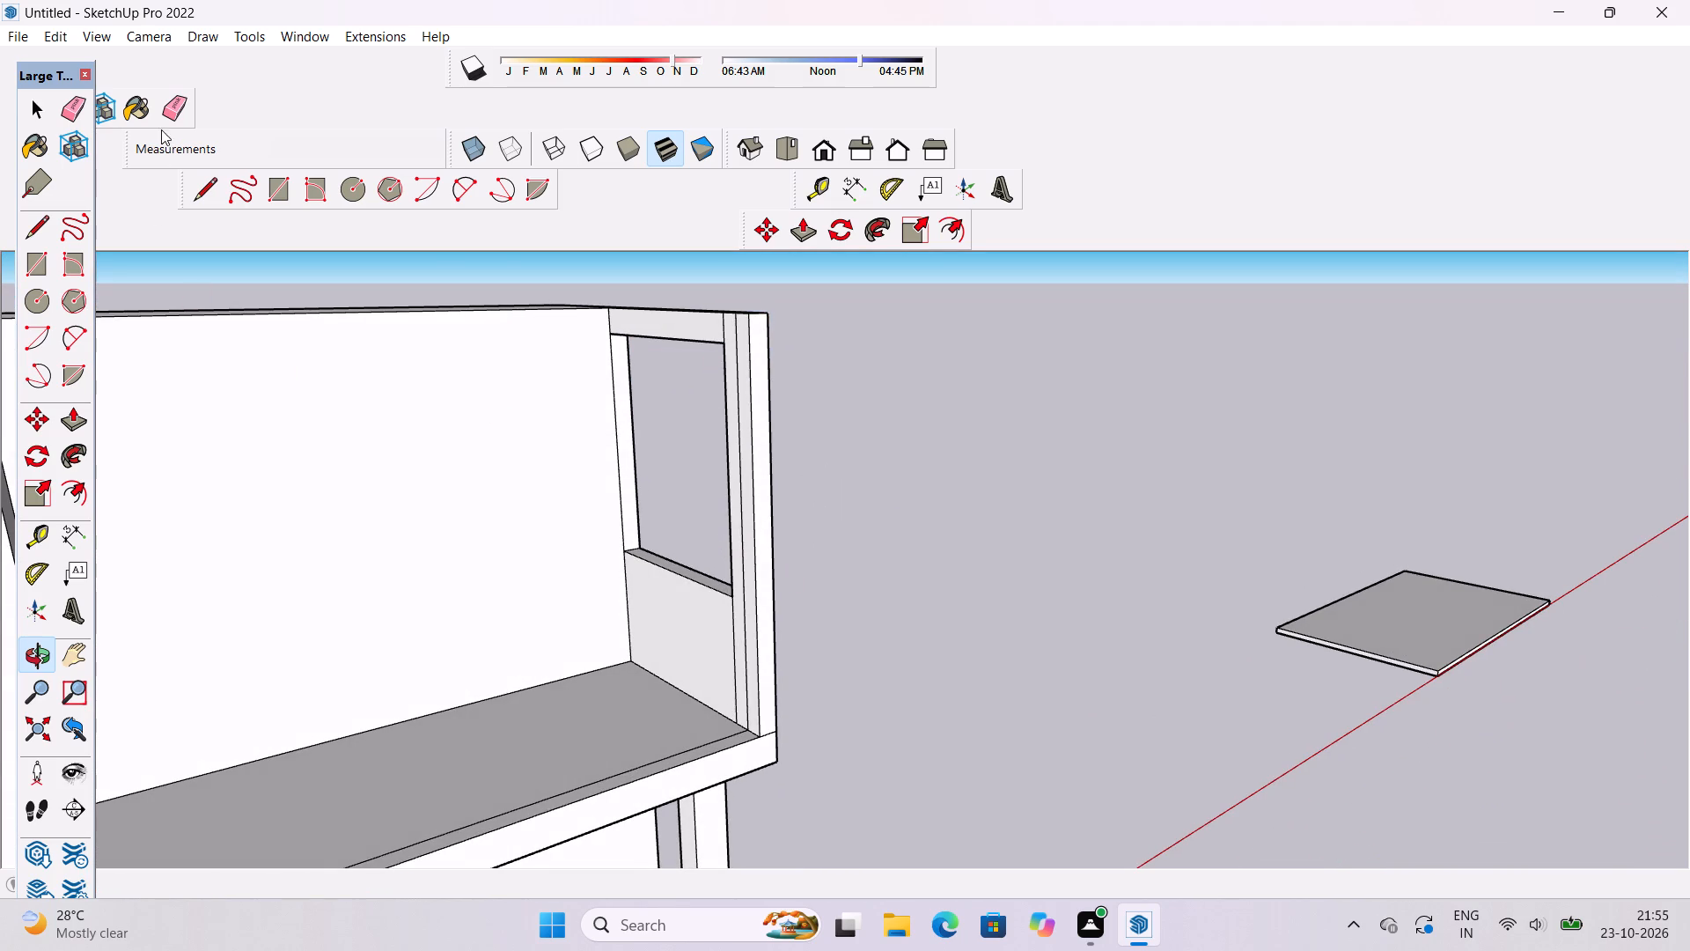
left_click(169, 107)
scroll(715, 414, "up", 8)
left_click_drag(775, 353, 775, 366)
scroll(775, 367, "down", 14)
Erase the seam lines between the new beam and the corner post on the top and outer faces.
key("p")
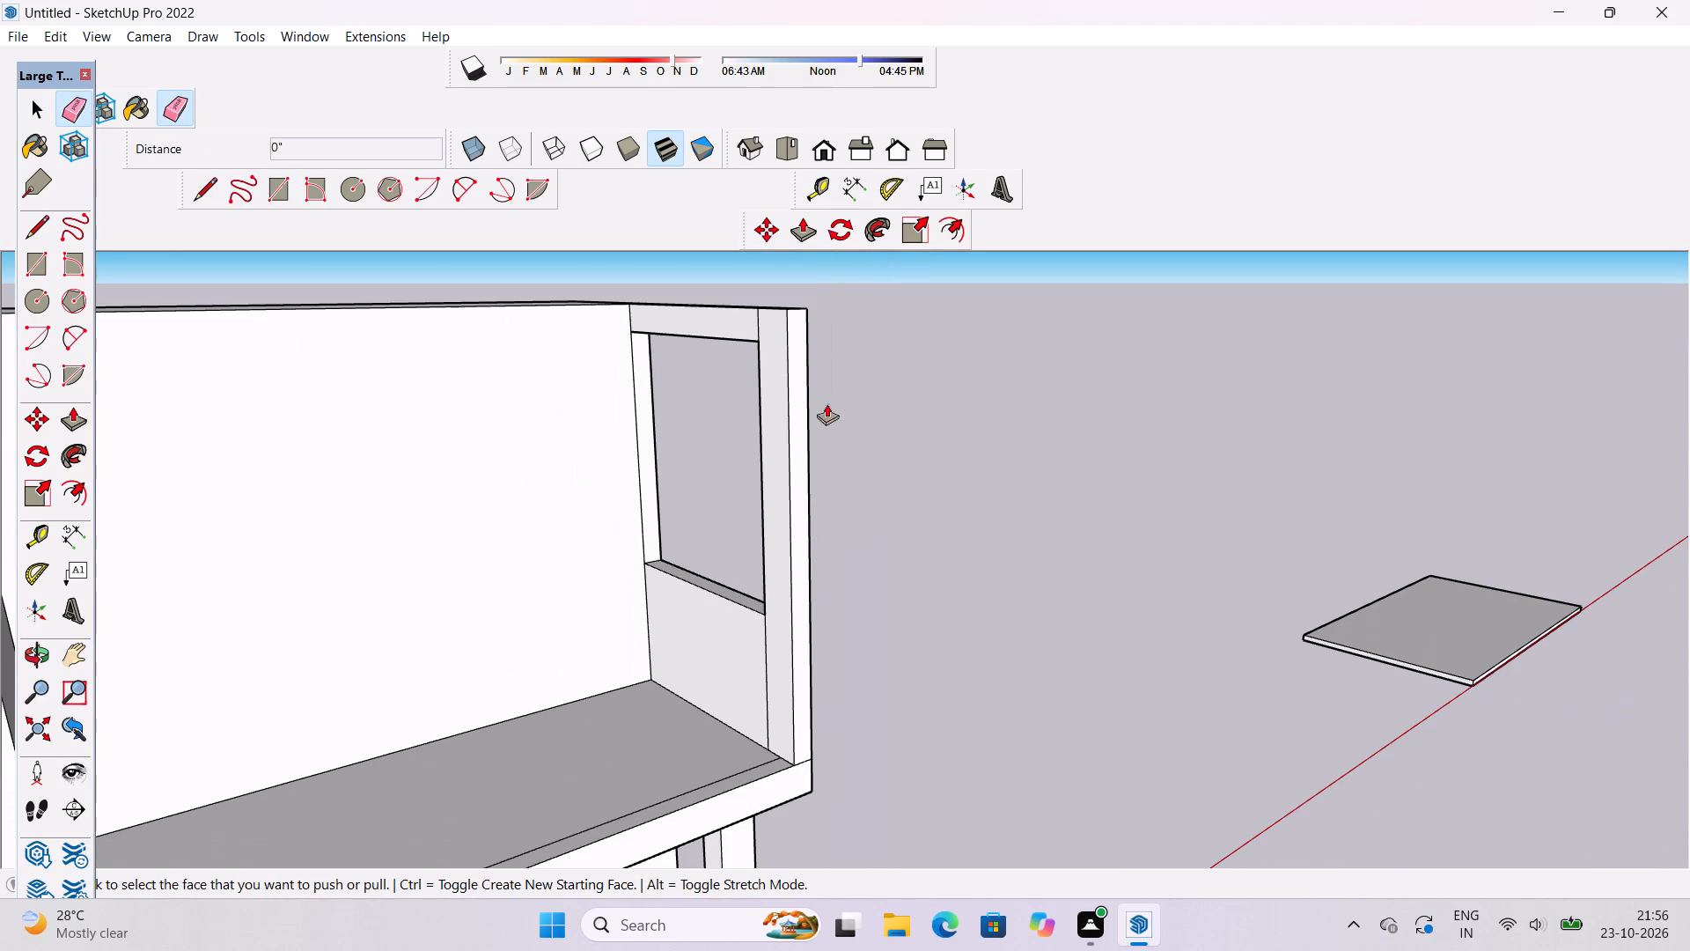
left_click_drag(914, 381, 744, 637)
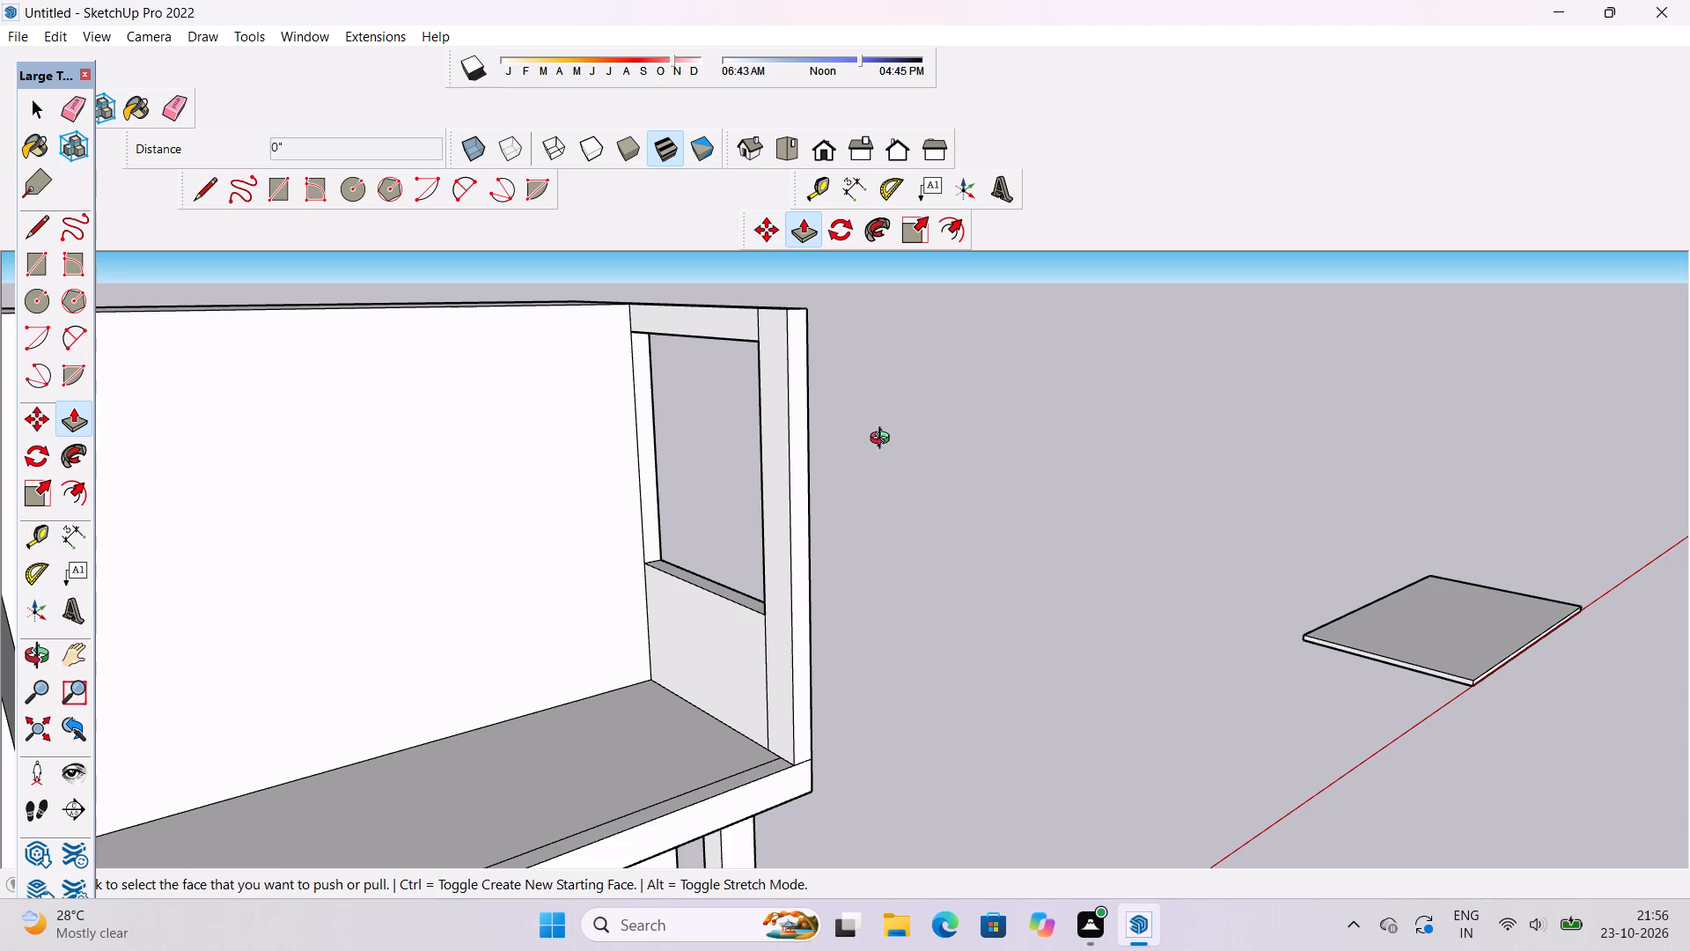
key("o")
left_click_drag(920, 421, 743, 639)
left_click_drag(641, 544, 774, 523, "shift")
left_click_drag(989, 564, 952, 553)
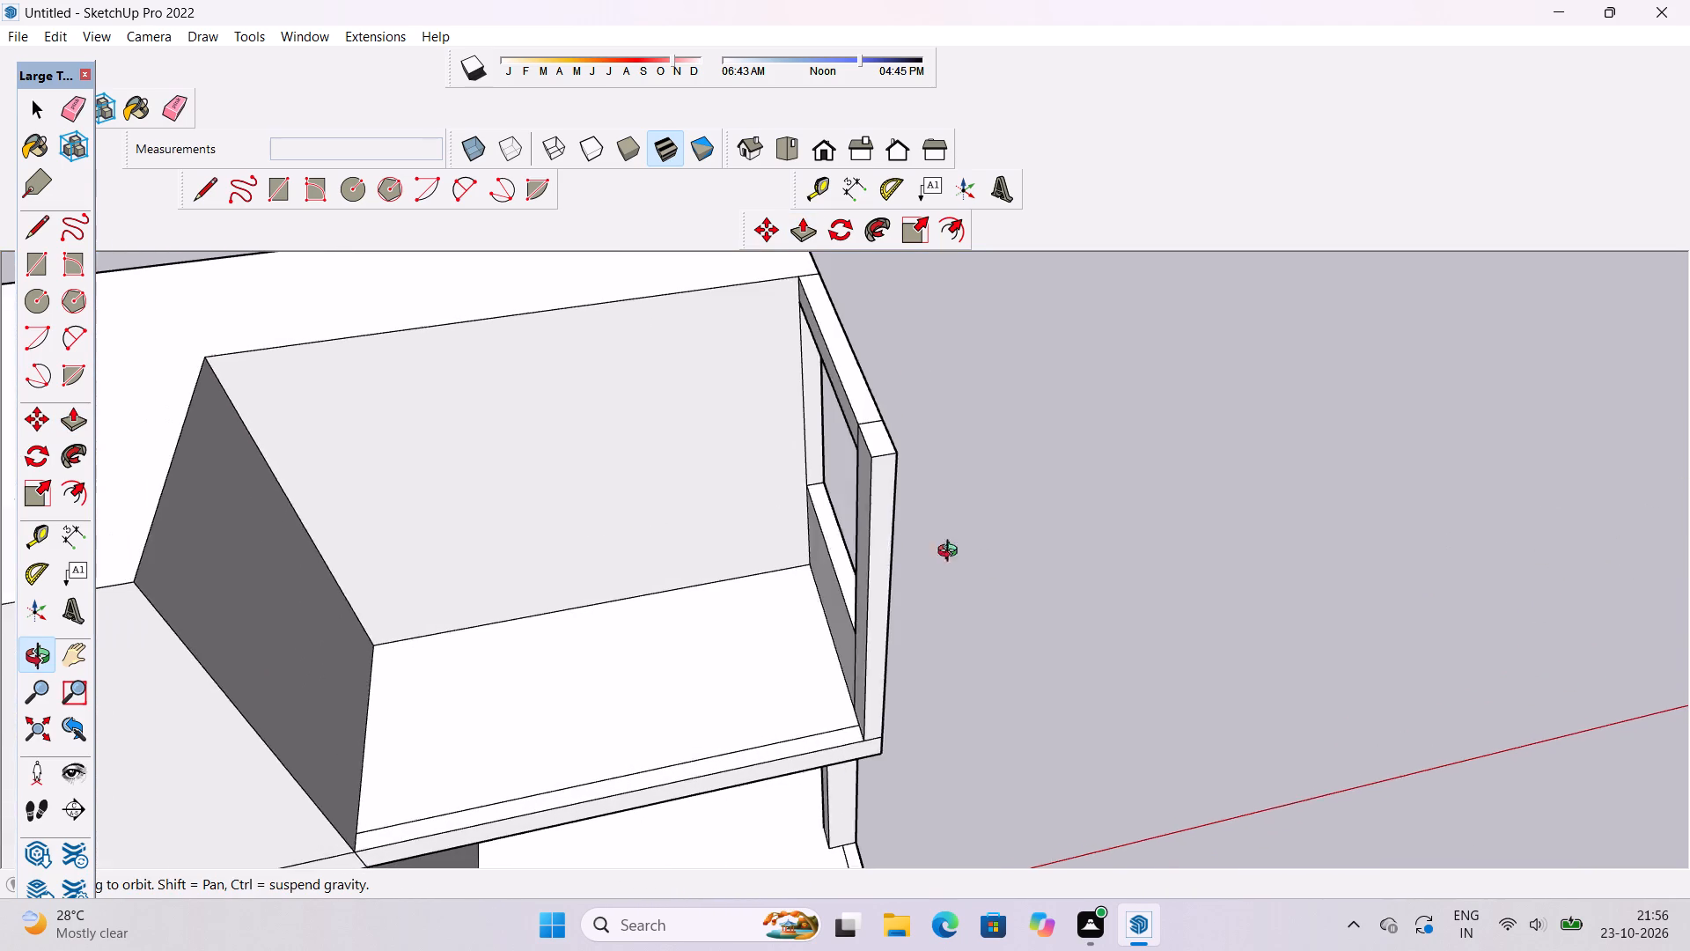
left_click_drag(952, 553, 626, 476)
left_click_drag(680, 356, 654, 497, "shift")
left_click_drag(664, 503, 823, 635)
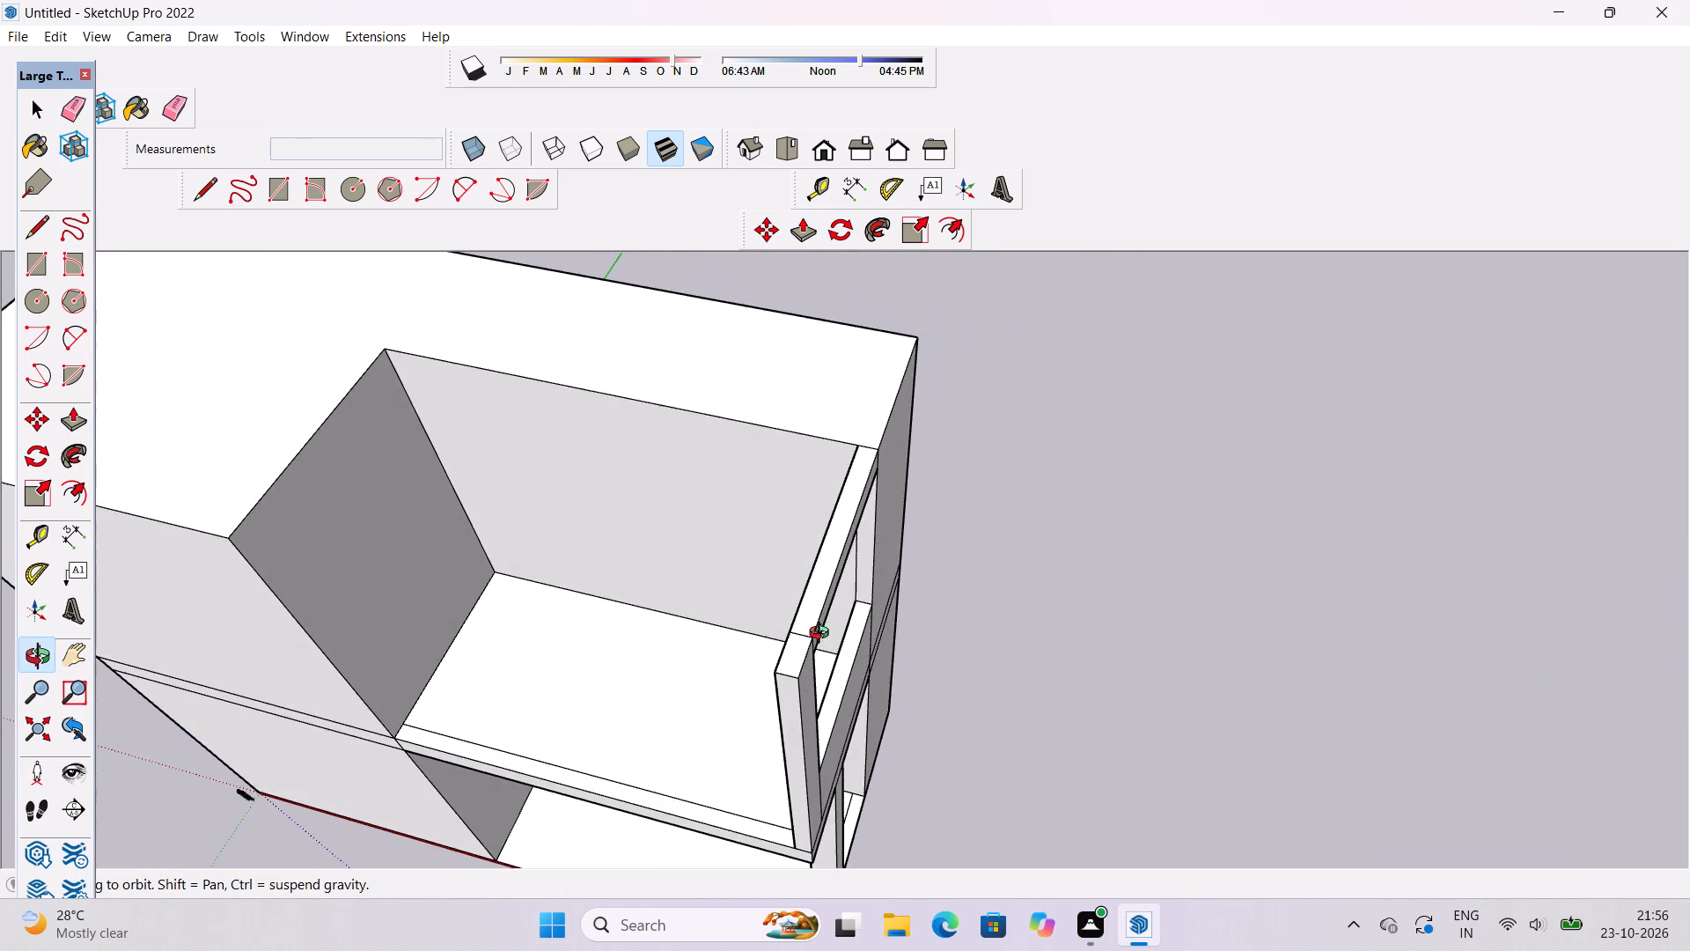
left_click_drag(823, 635, 824, 638)
scroll(817, 660, "up", 5)
scroll(817, 660, "up", 3, "shift")
left_click_drag(801, 678, 724, 506, "shift")
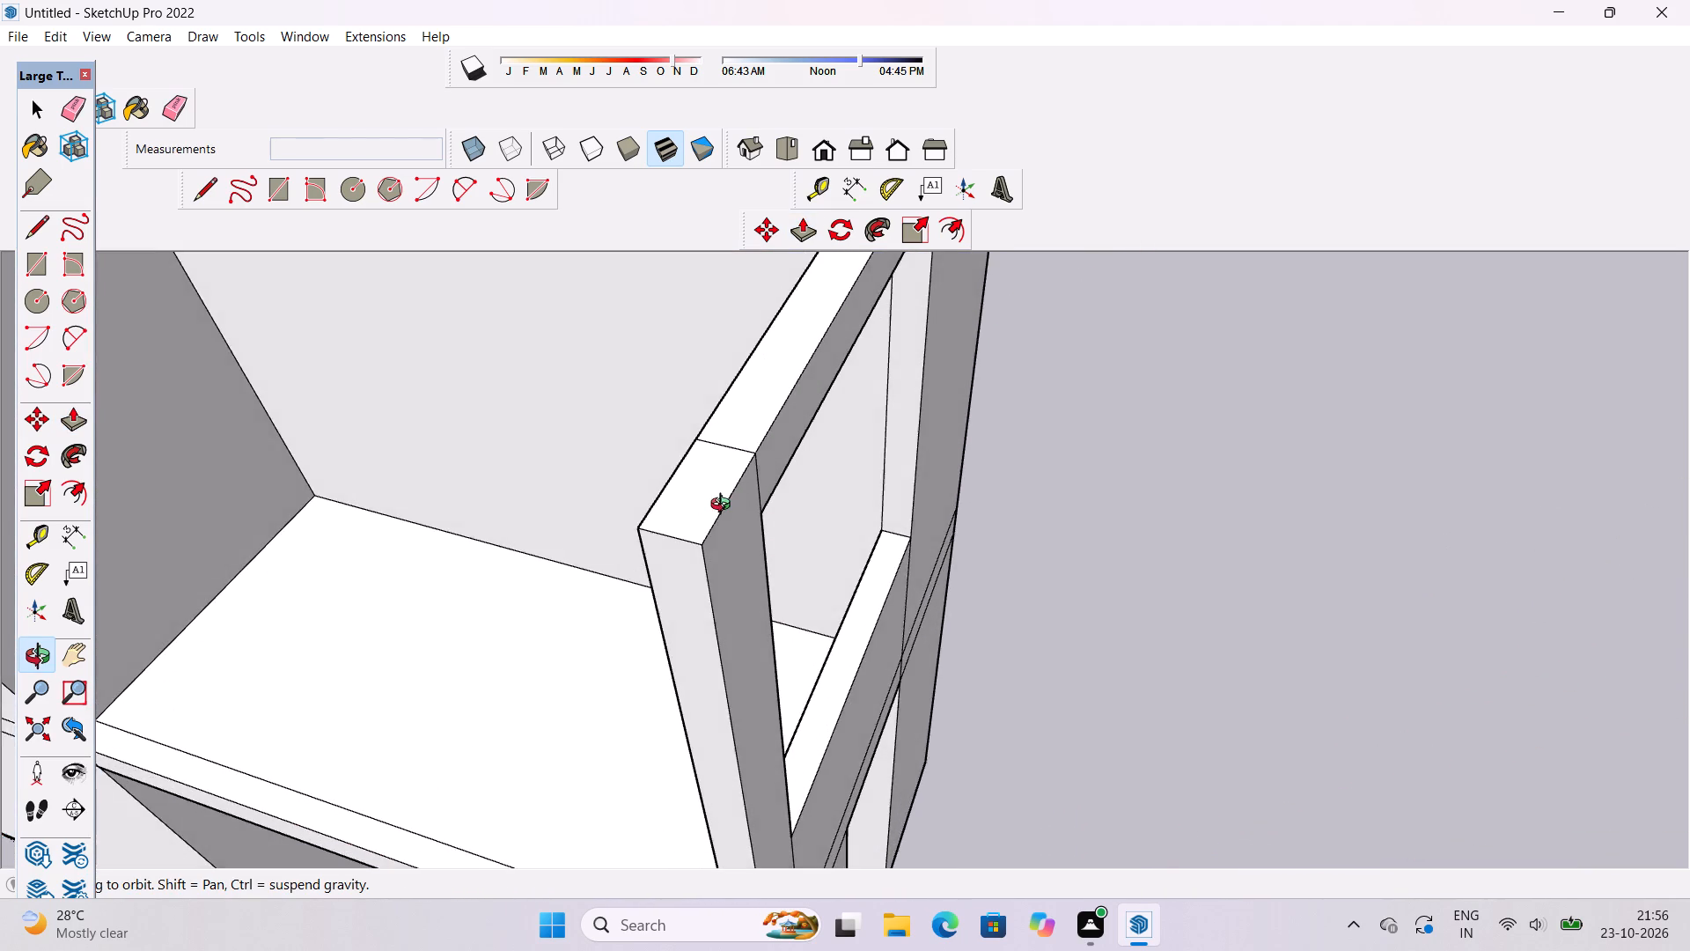
left_click_drag(724, 506, 758, 570)
scroll(658, 547, "down", 4)
left_click_drag(683, 567, 706, 563, "shift")
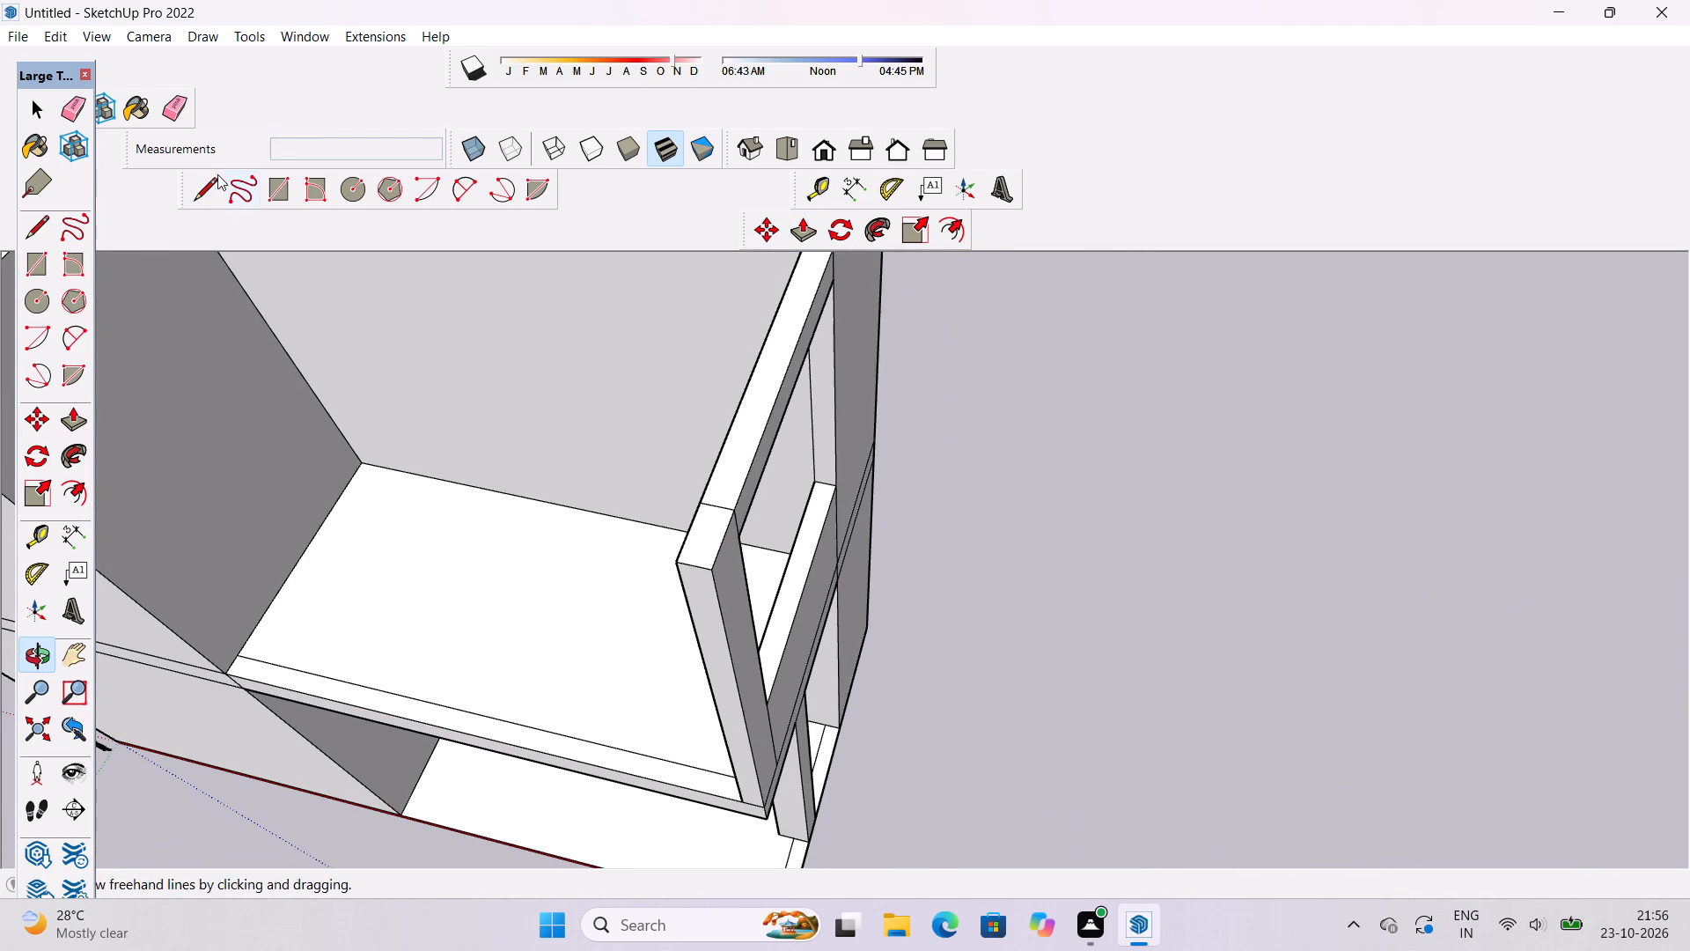
left_click(171, 112)
scroll(734, 514, "up", 8)
left_click_drag(725, 463, 724, 462)
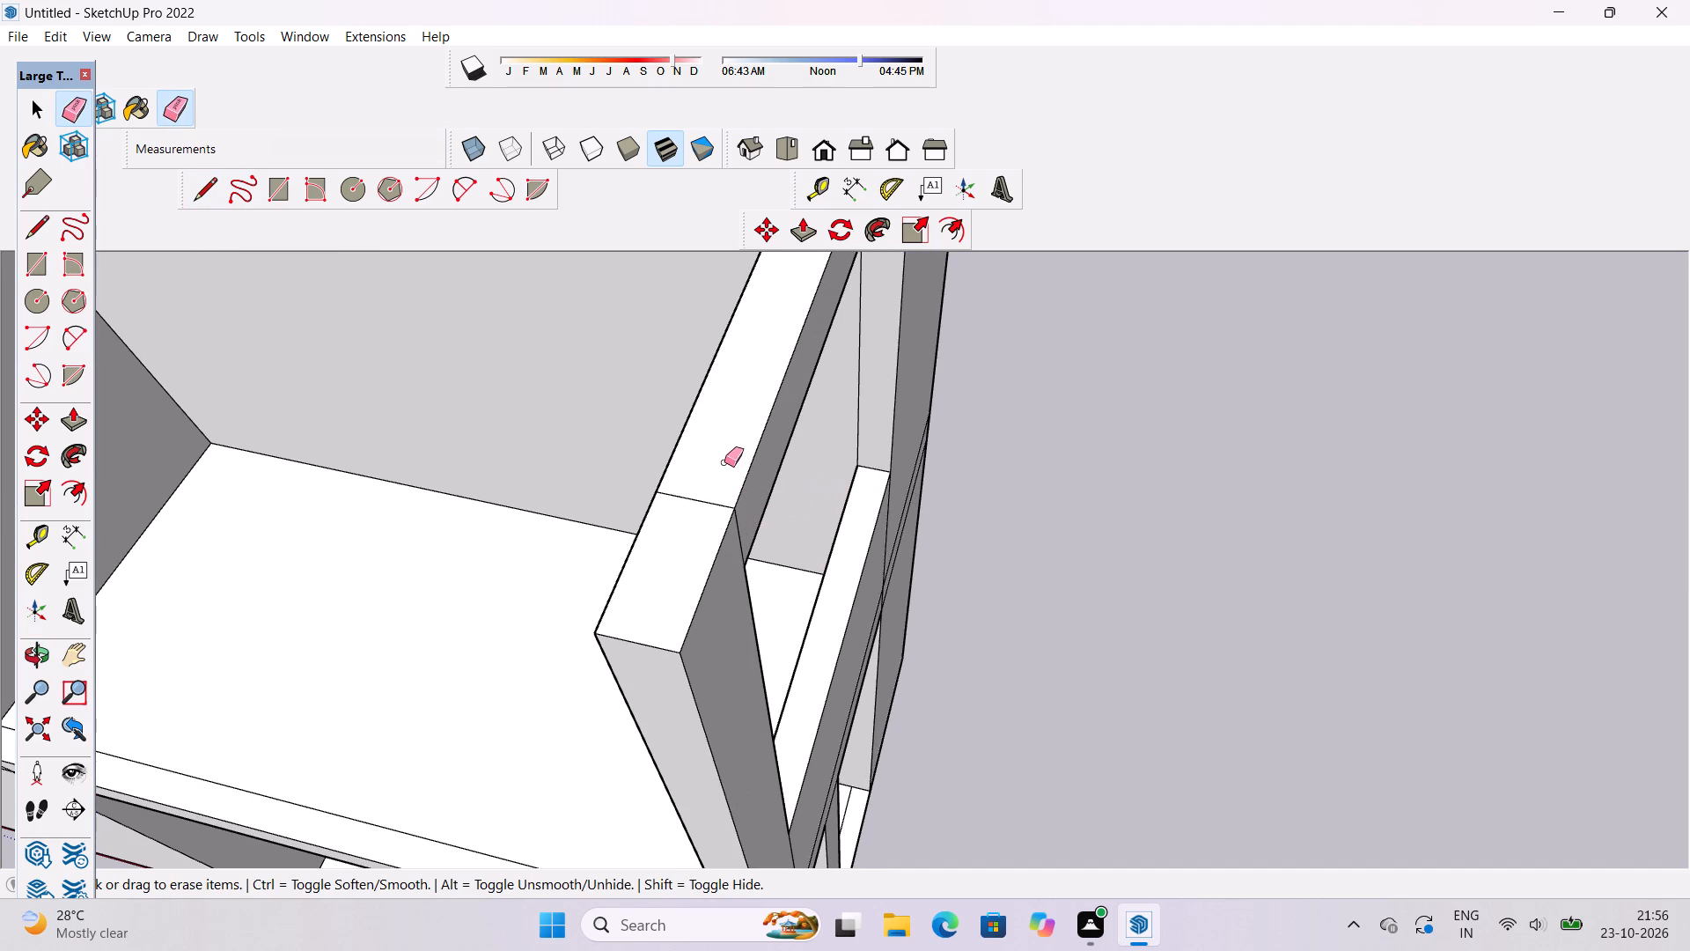
left_click_drag(724, 462, 724, 508)
scroll(753, 526, "up", 6)
left_click_drag(744, 506, 721, 561)
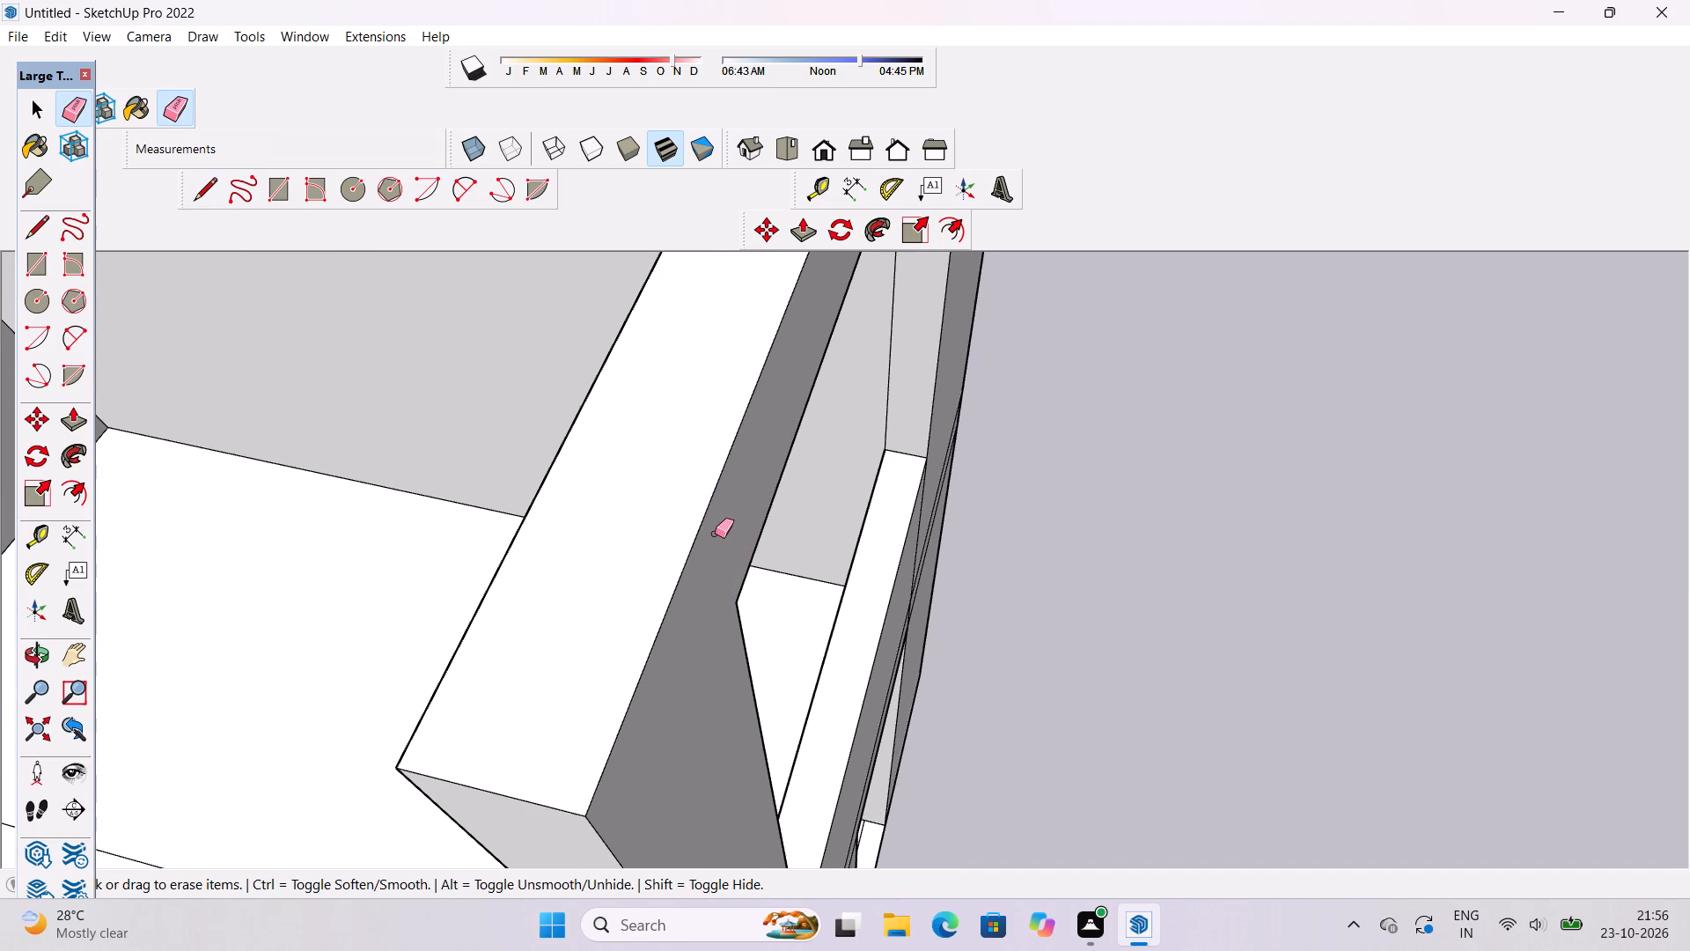
scroll(709, 520, "down", 11)
Examine the framed terrace opening and the whole building from several sides.
key("o")
scroll(792, 467, "down", 7)
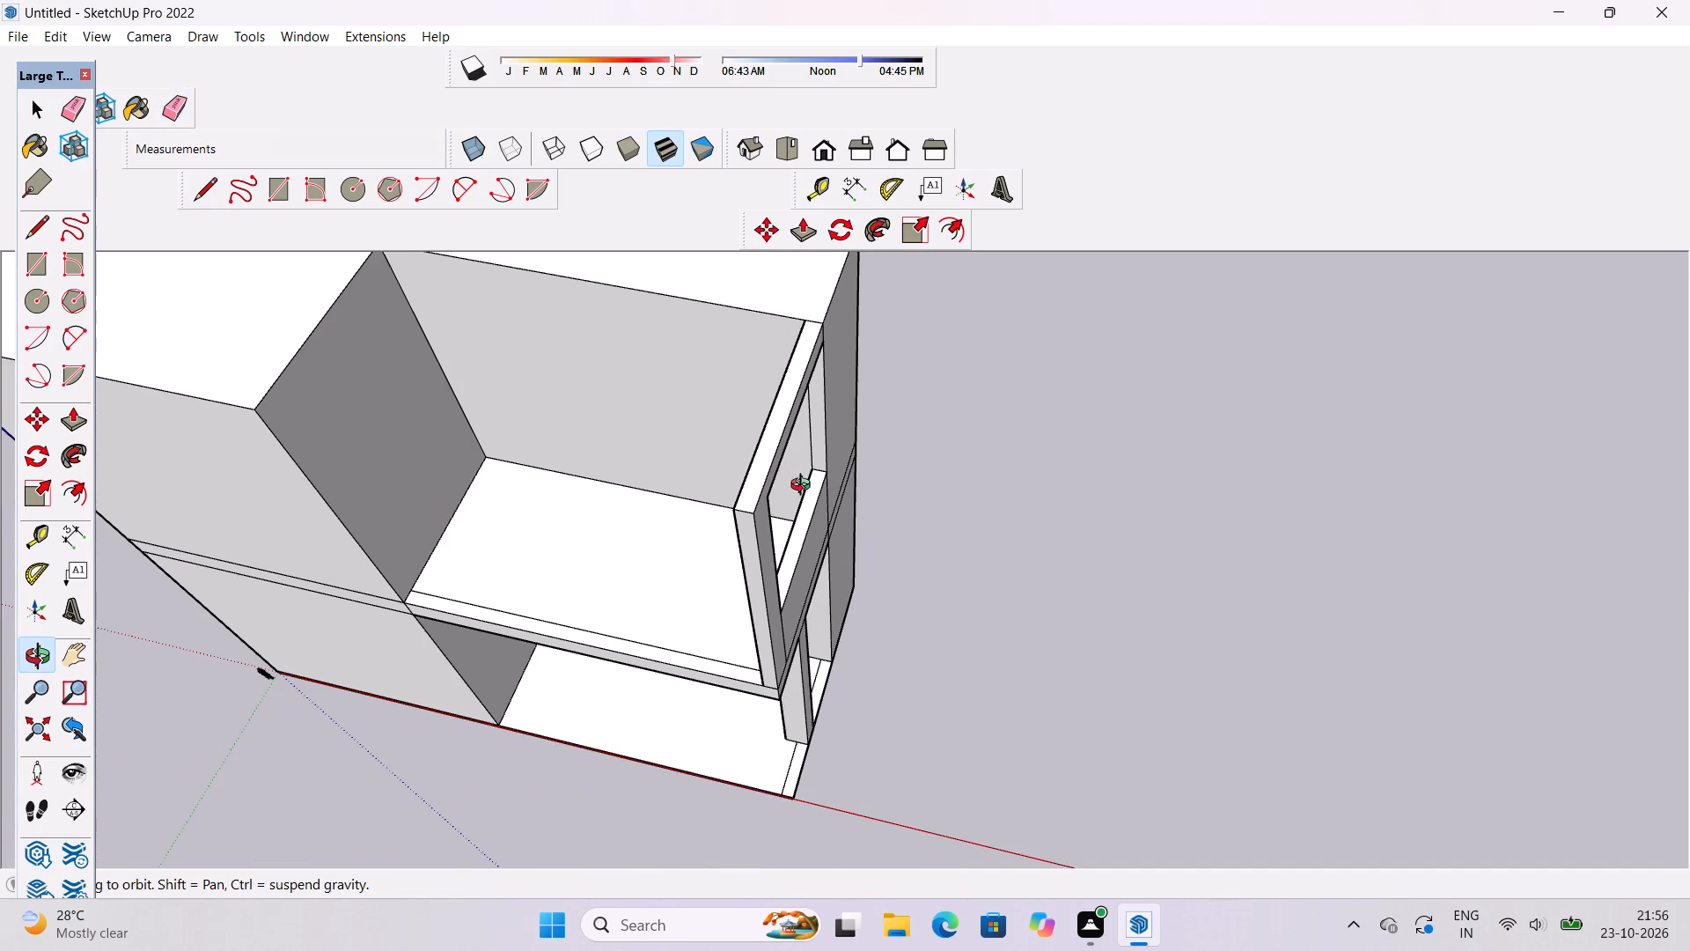
left_click_drag(780, 501, 784, 549, "shift")
left_click_drag(775, 607, 1003, 417)
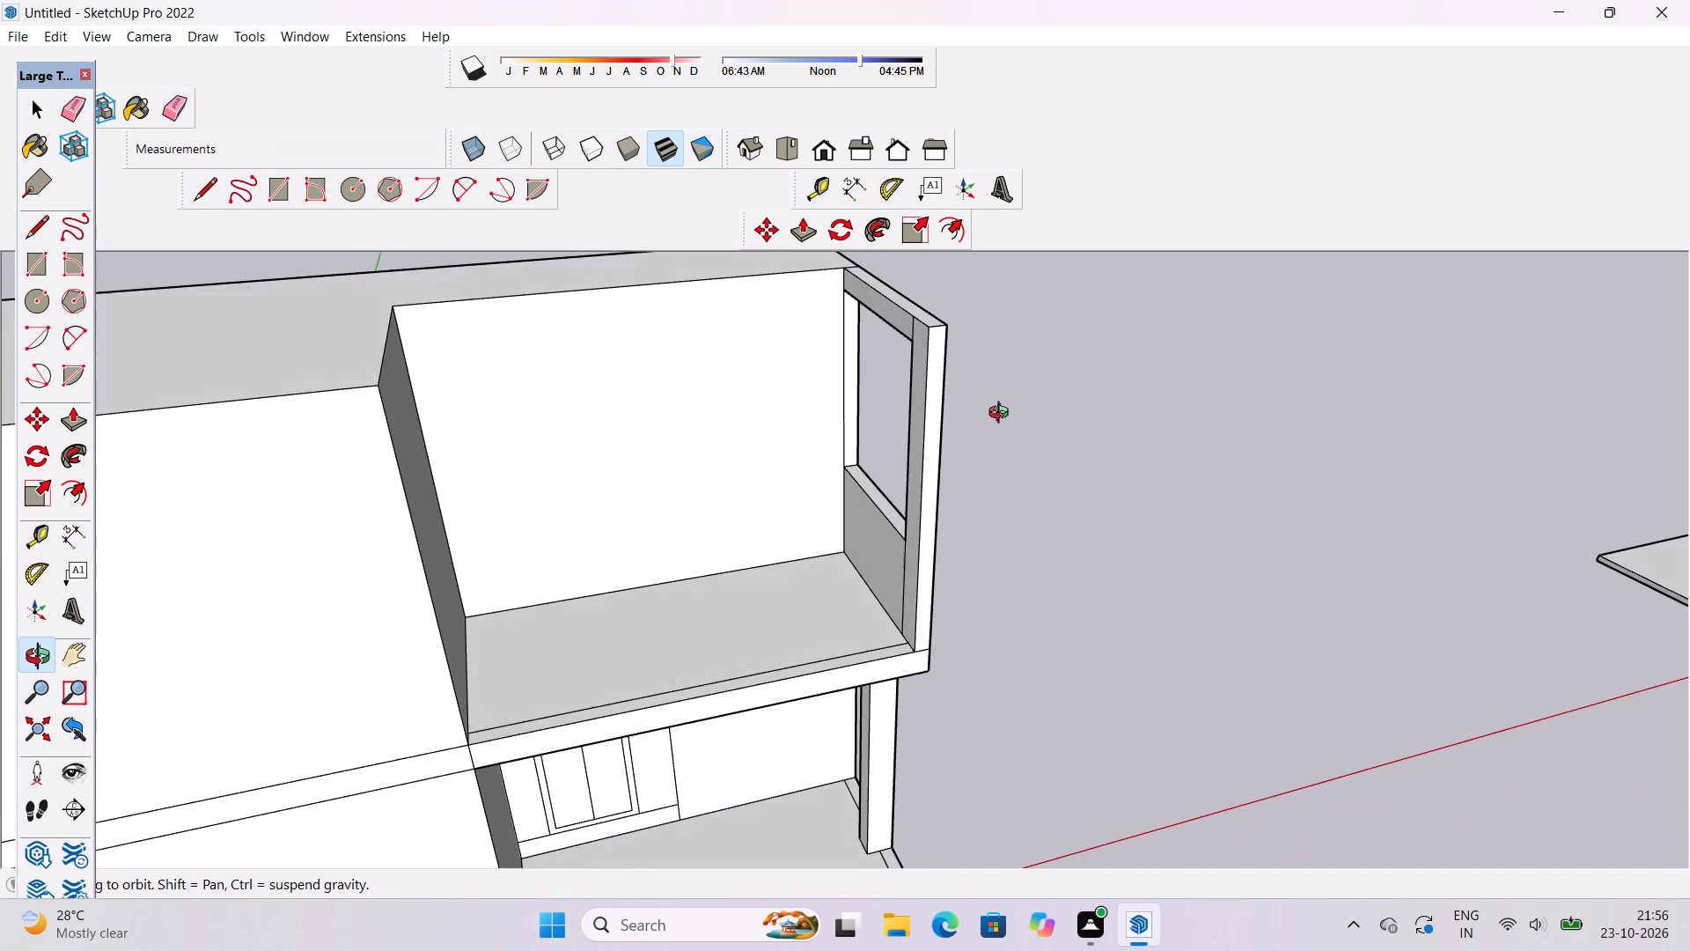
scroll(1003, 415, "down", 3)
left_click(1003, 415, "shift")
left_click_drag(1008, 419, 863, 454)
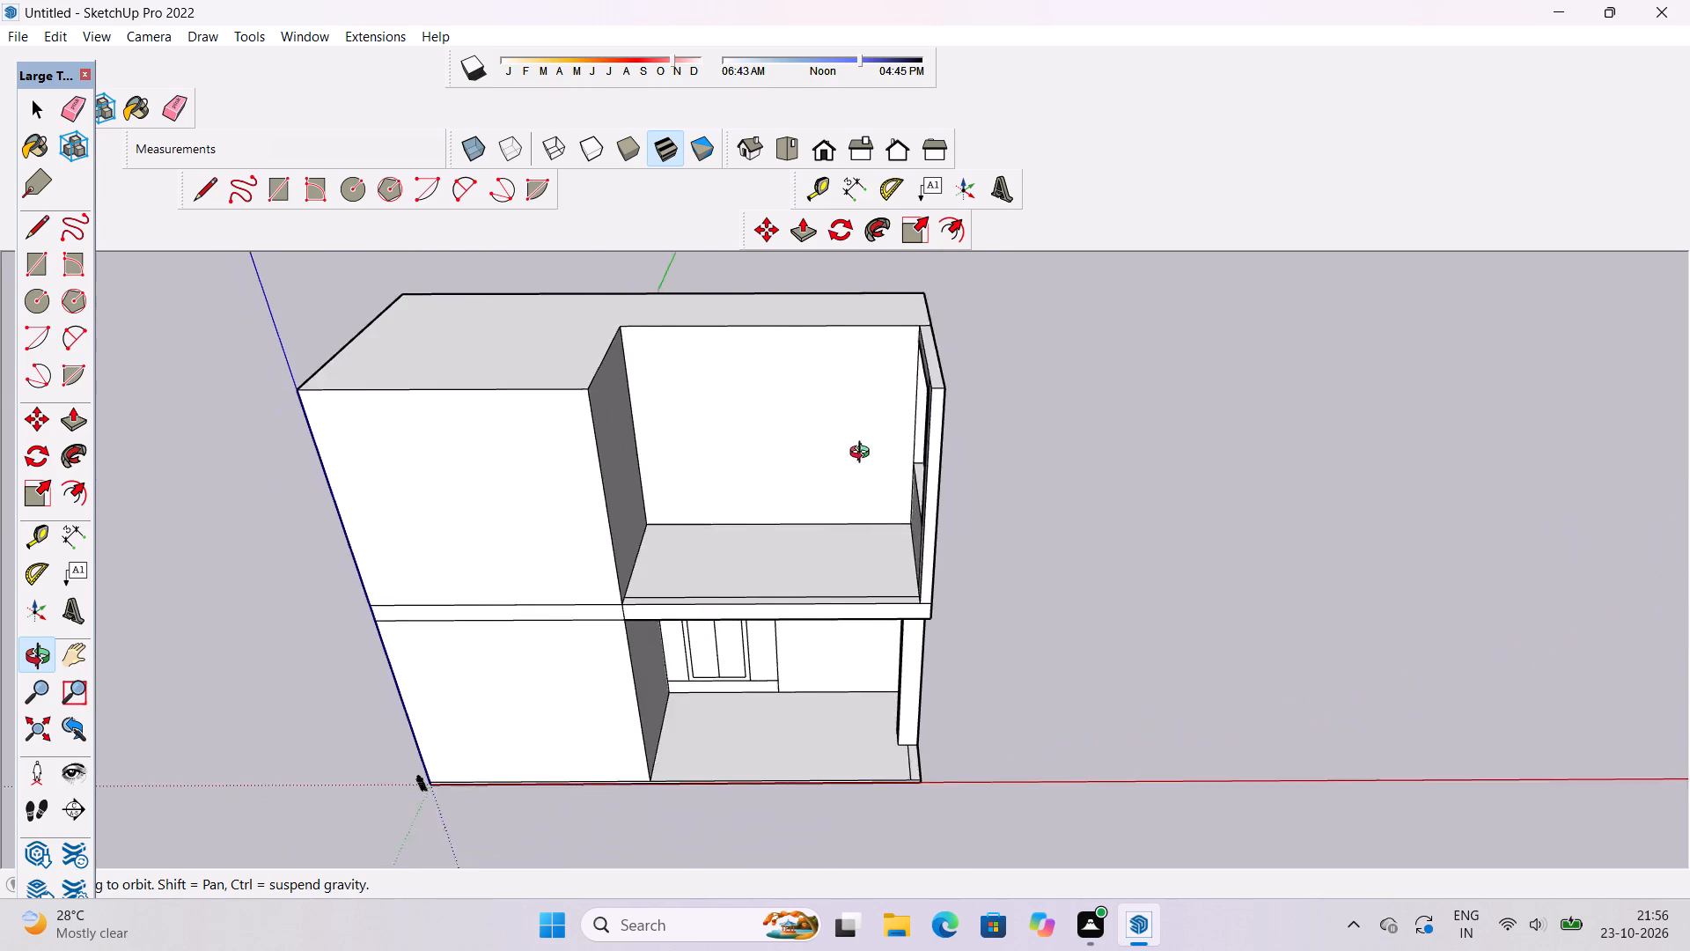
left_click_drag(863, 454, 841, 468)
scroll(808, 407, "down", 4)
left_click_drag(806, 400, 1062, 417)
left_click_drag(1041, 416, 923, 429)
left_click_drag(849, 444, 1000, 404)
left_click_drag(1000, 404, 994, 417, "shift")
Copy the separate flat slab onto the roof, placing its corner on the rear roof corner at the origin end.
key("space")
scroll(1107, 423, "up", 5)
left_click(1069, 423)
key("m")
scroll(938, 433, "up", 10)
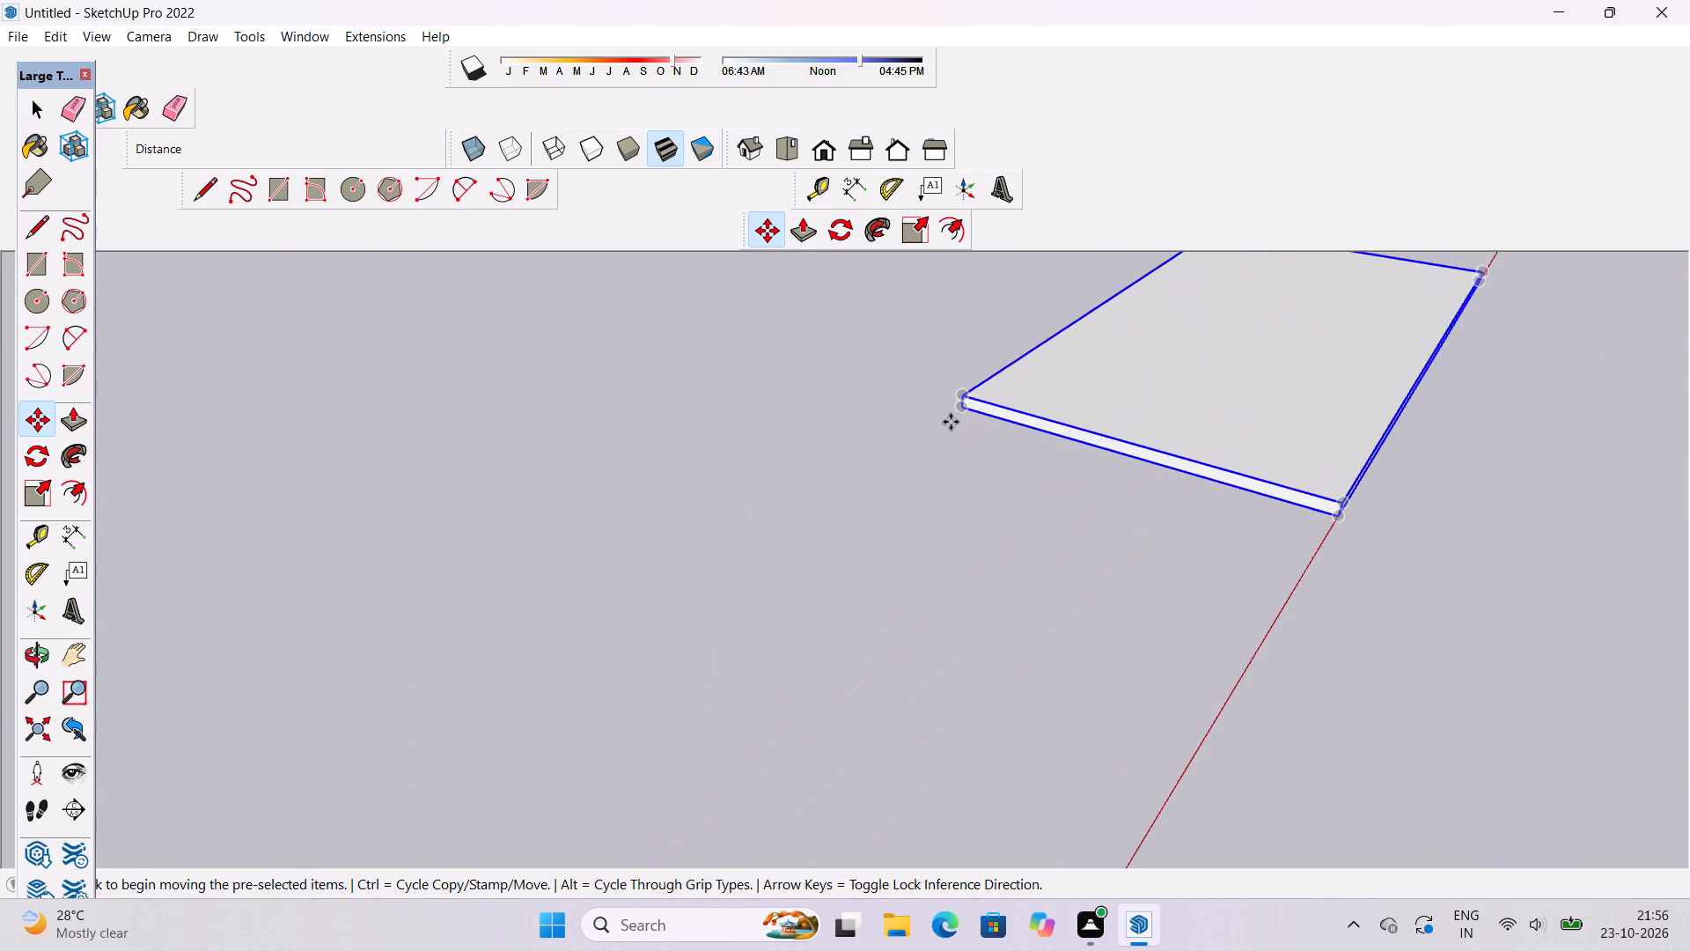
scroll(951, 422, "up", 5)
left_click(965, 402)
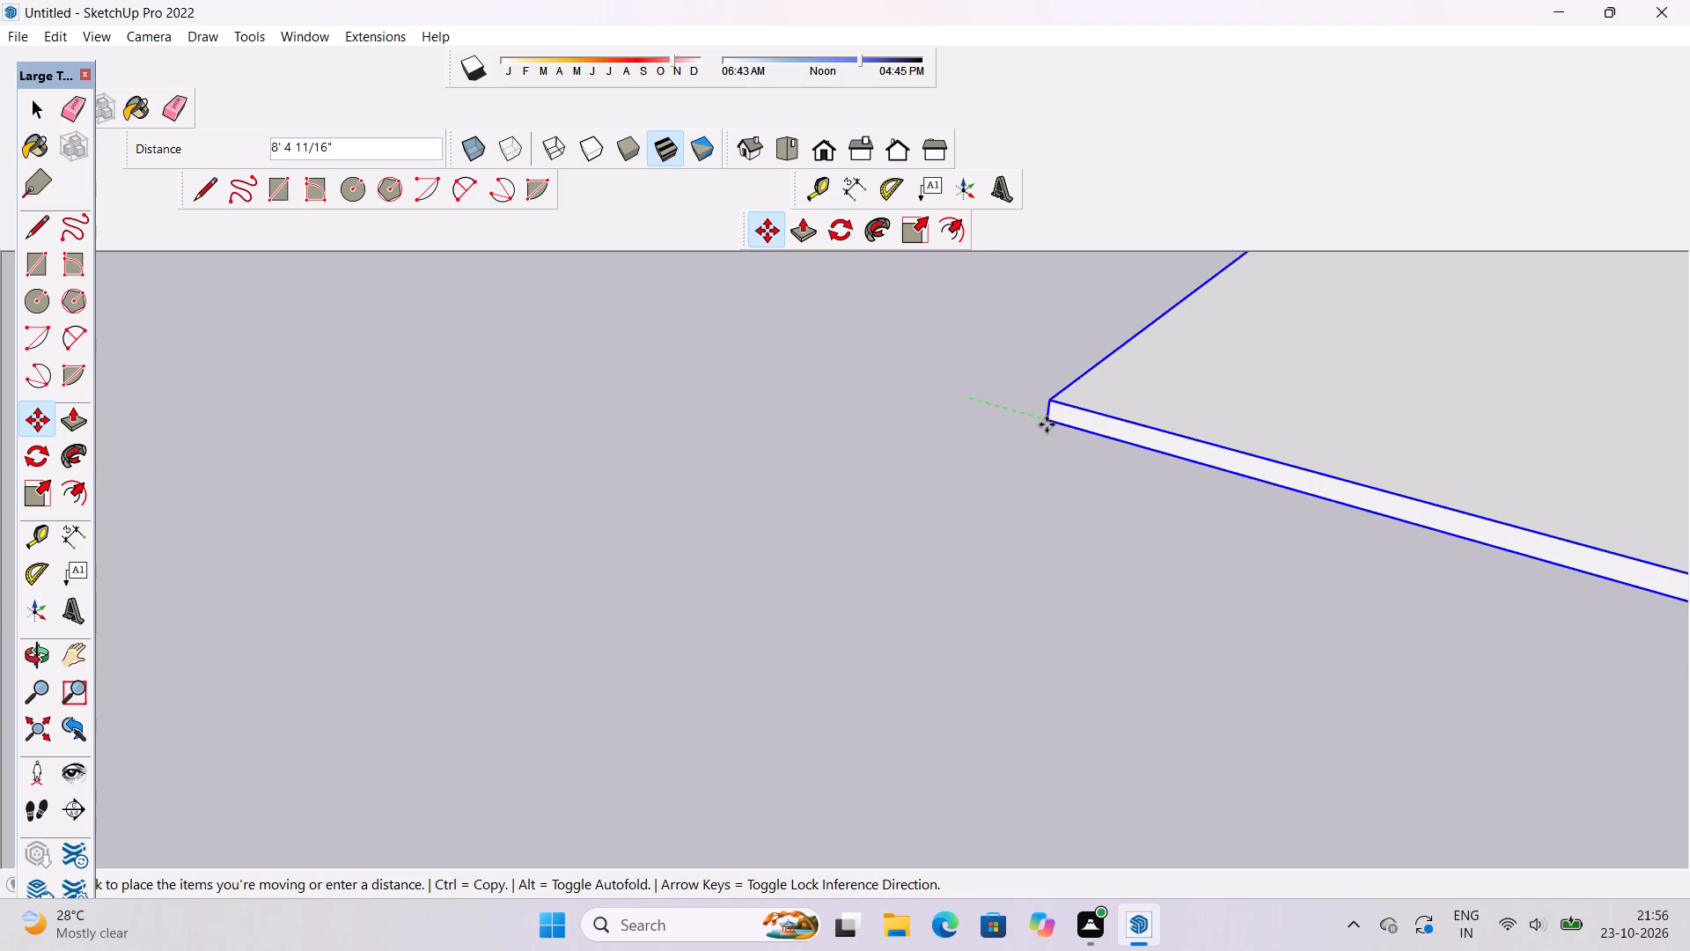
scroll(1046, 424, "down", 20)
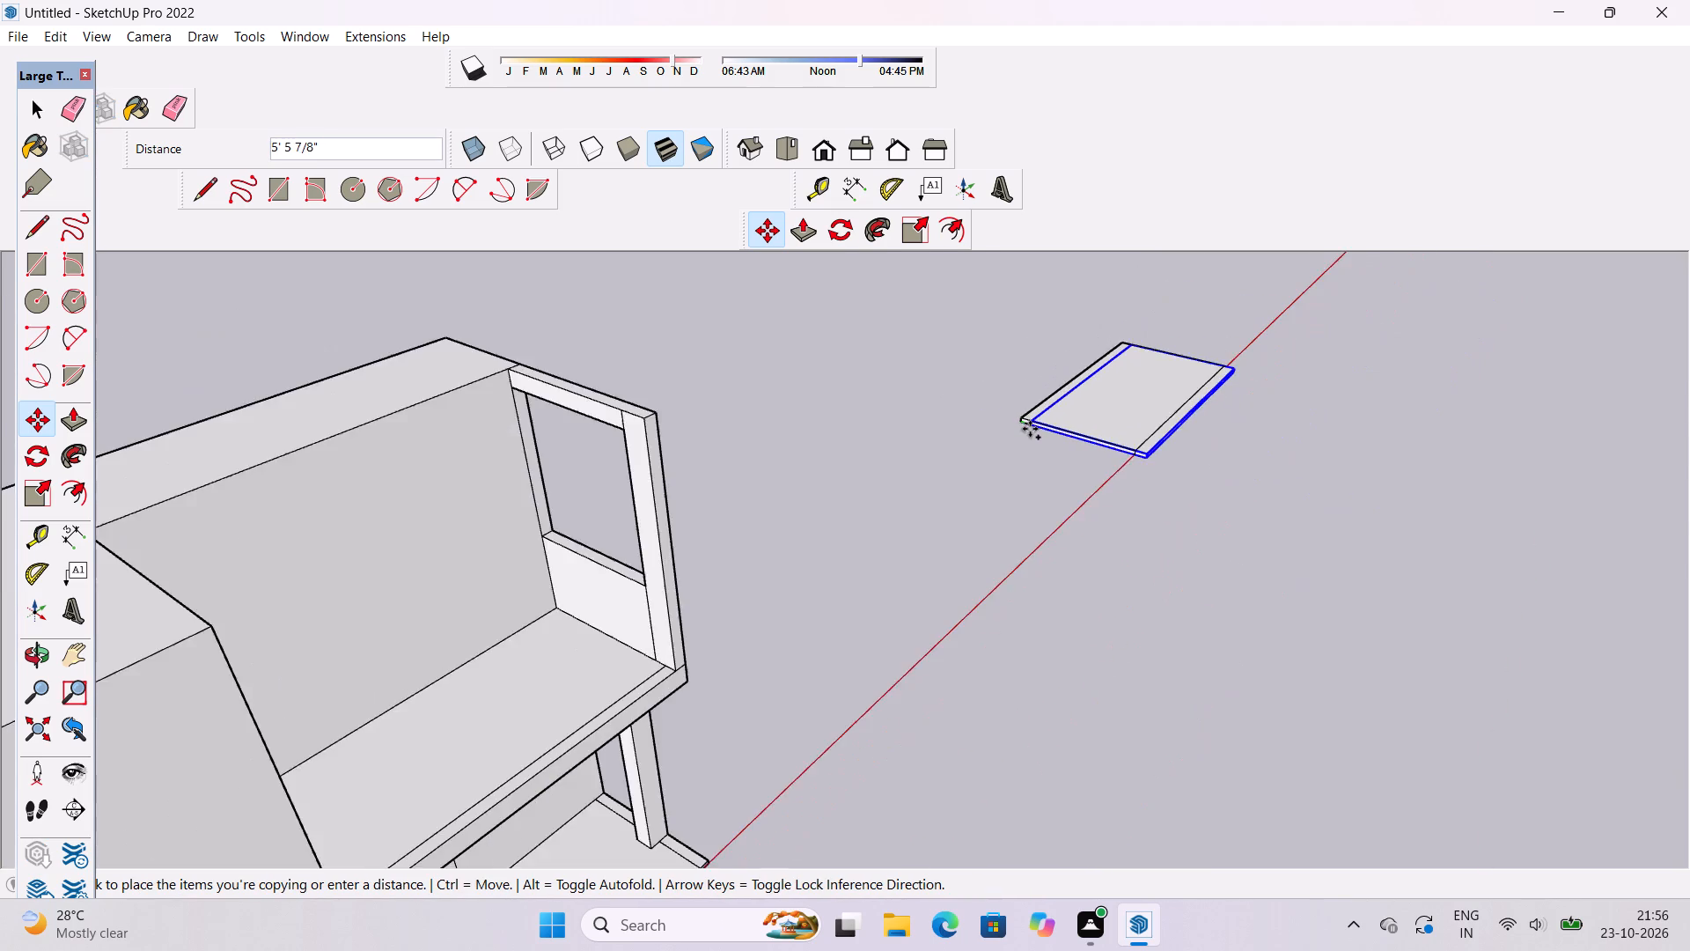
scroll(1030, 429, "down", 7)
scroll(889, 470, "up", 6)
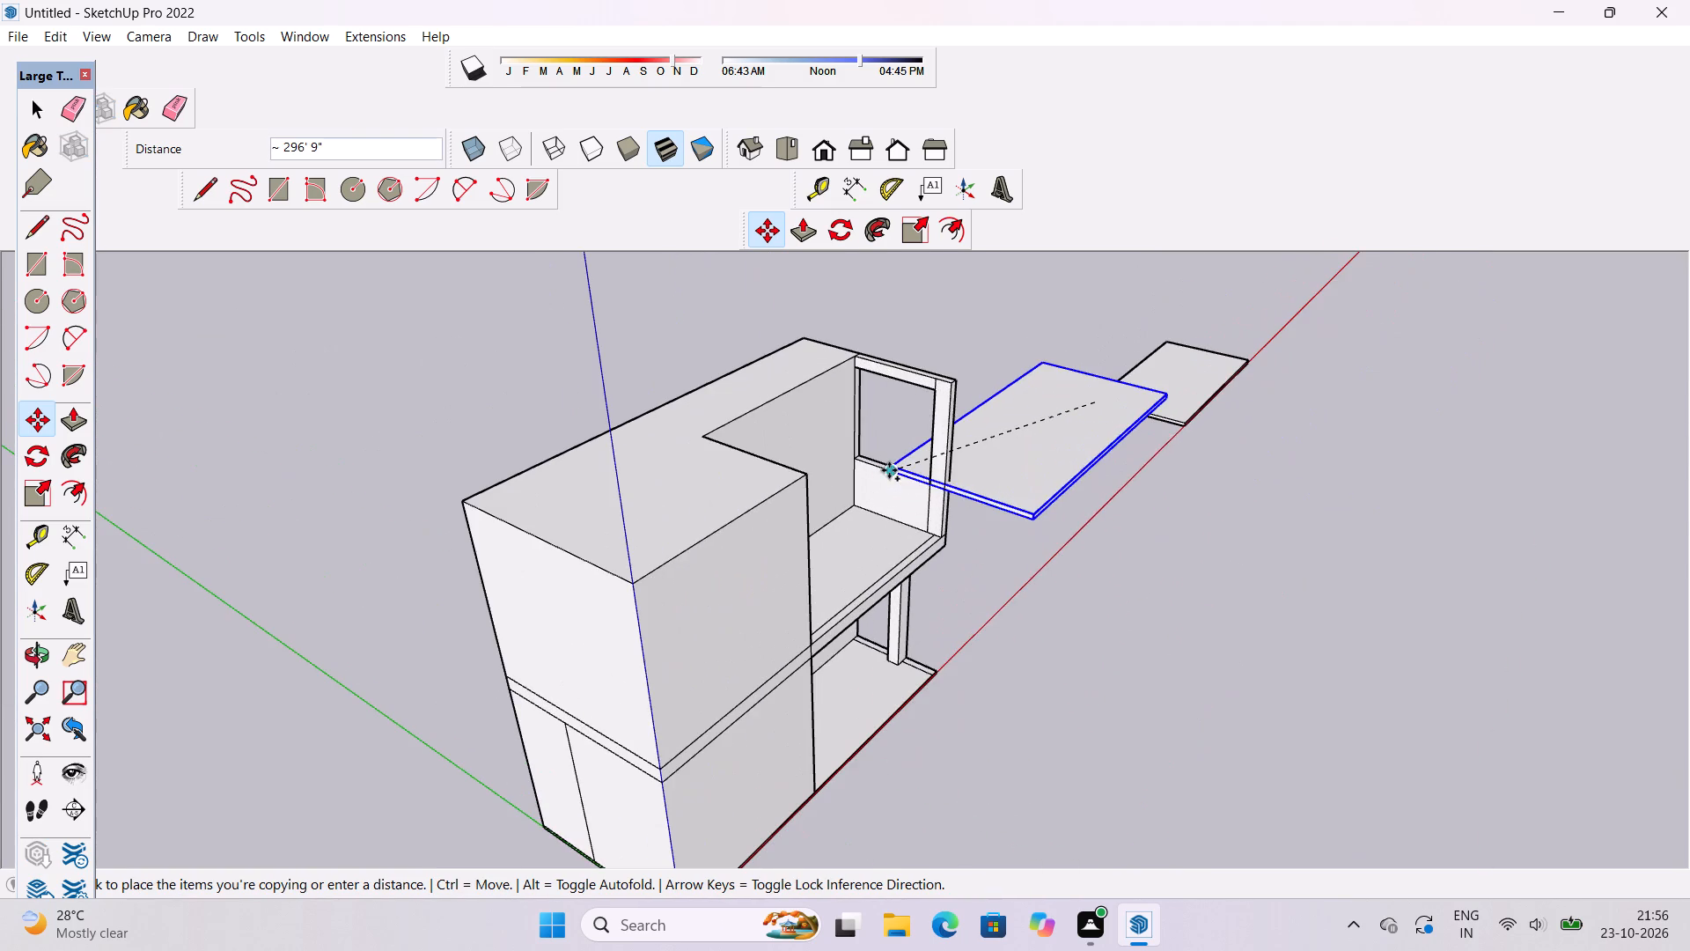
scroll(820, 474, "up", 4)
scroll(659, 483, "down", 2)
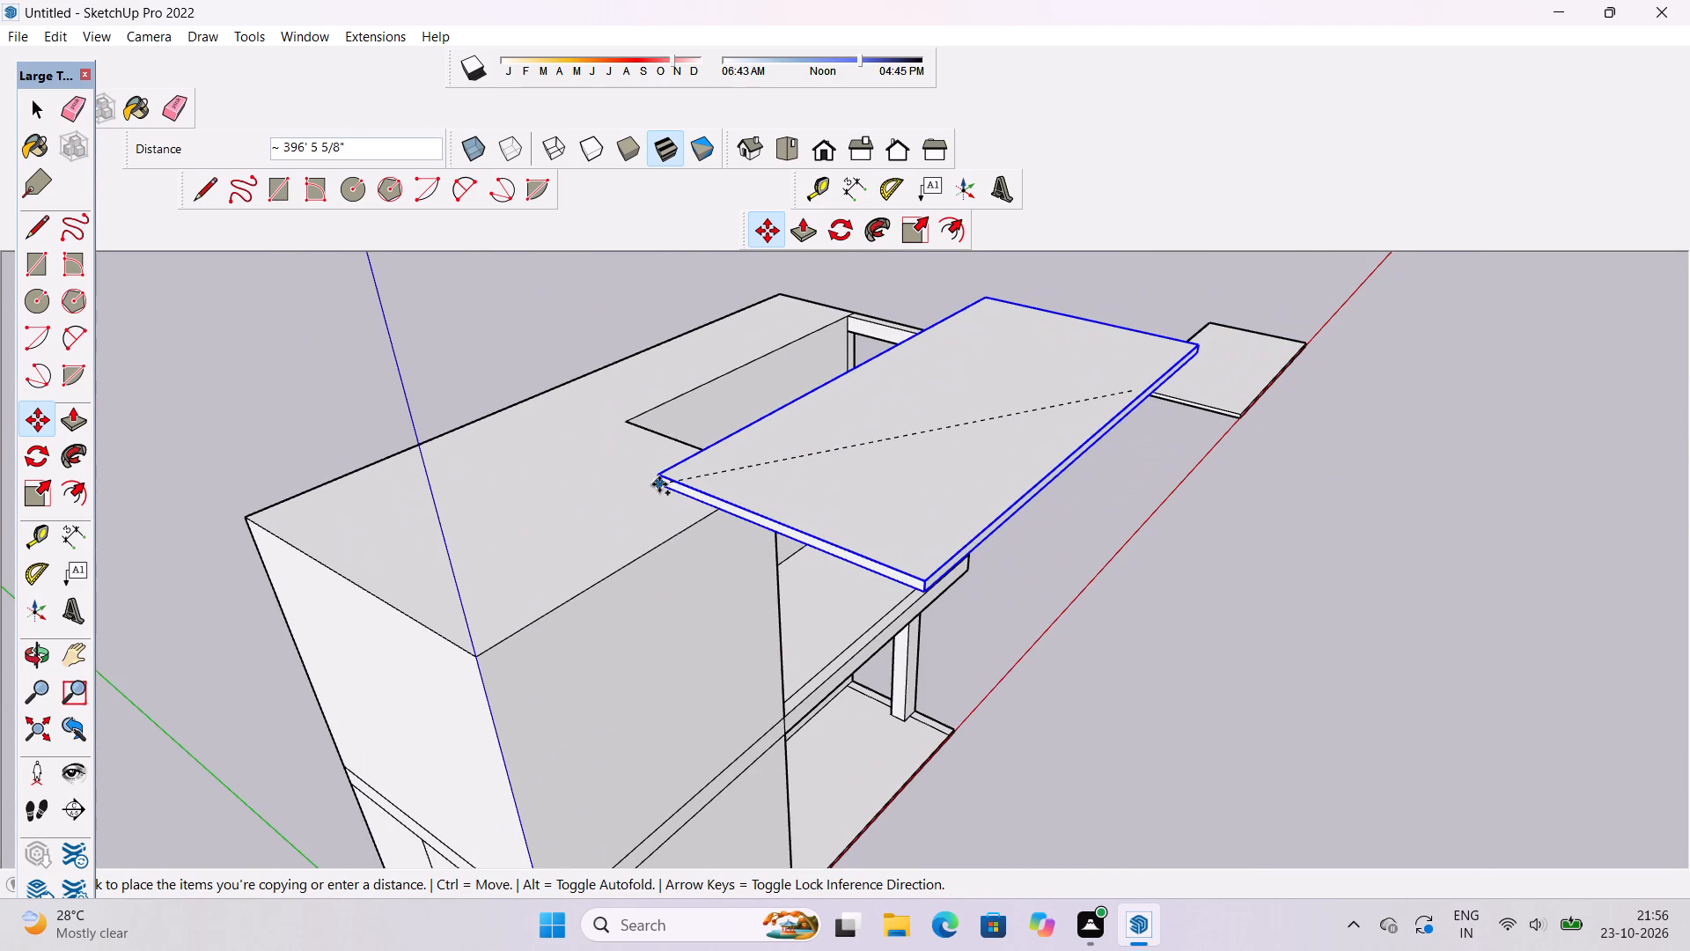
scroll(611, 500, "down", 5)
scroll(416, 504, "up", 9)
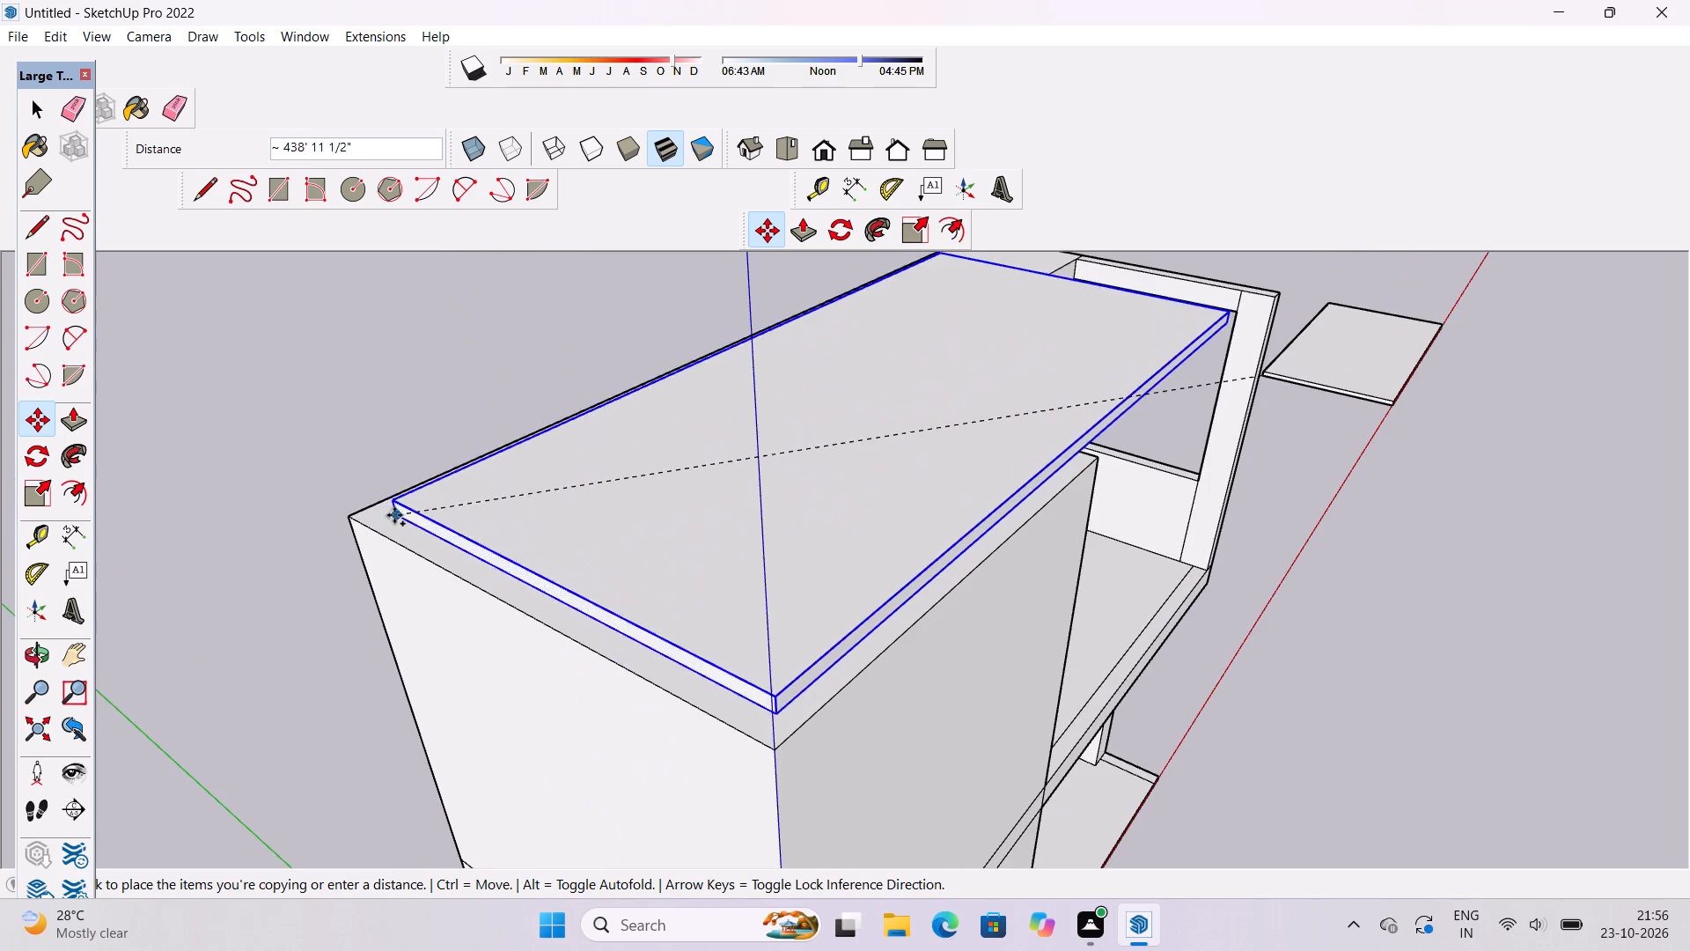
left_click(355, 517)
key("space")
Explode the copied slab group on the roof.
right_click(538, 498)
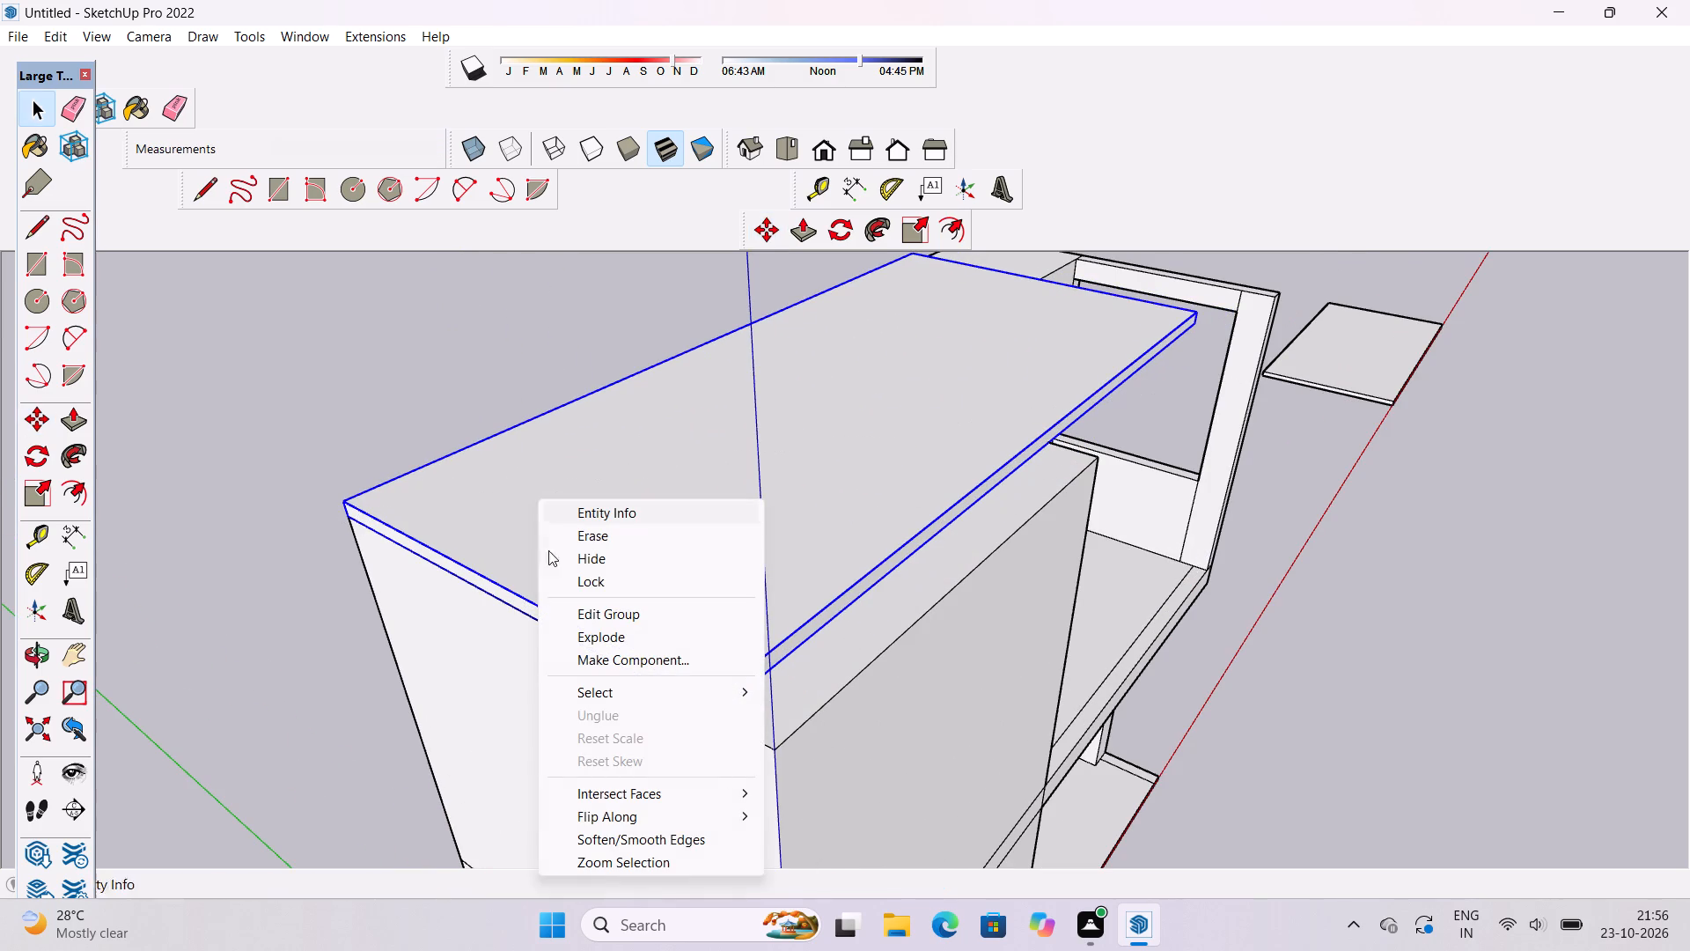
left_click(578, 635)
left_click(378, 457)
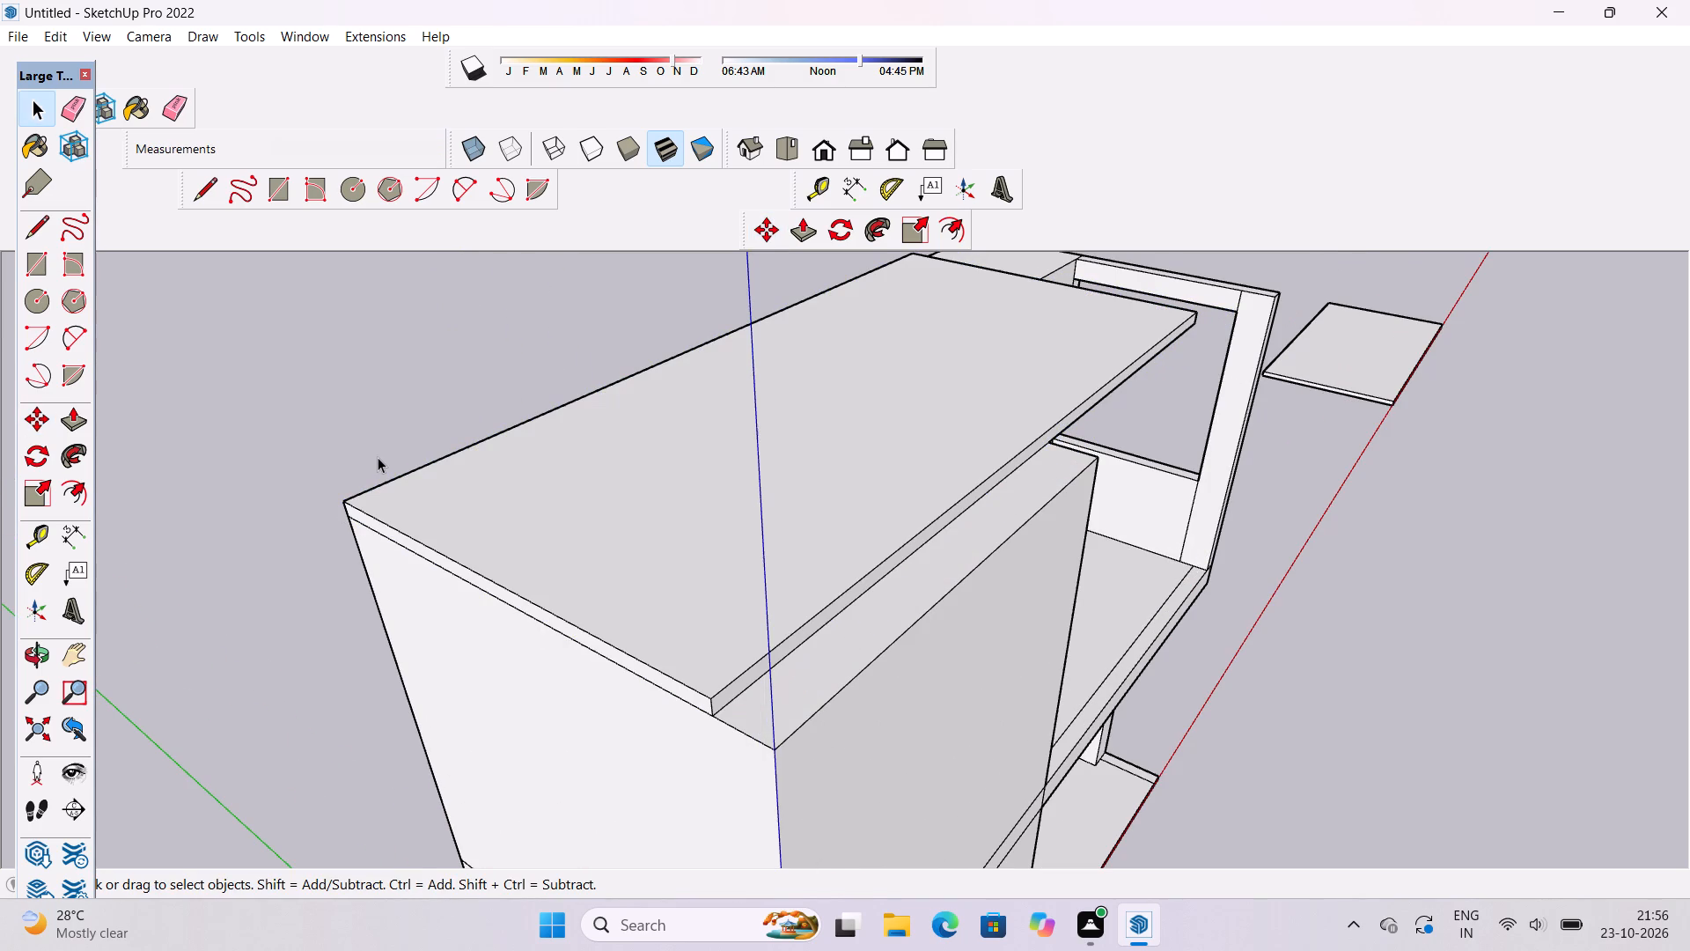
Examine how the copied slab covers the roof and terrace from several sides.
key("o")
left_click_drag(794, 574, 458, 571)
scroll(603, 490, "down", 5)
left_click_drag(1012, 444, 934, 499, "shift")
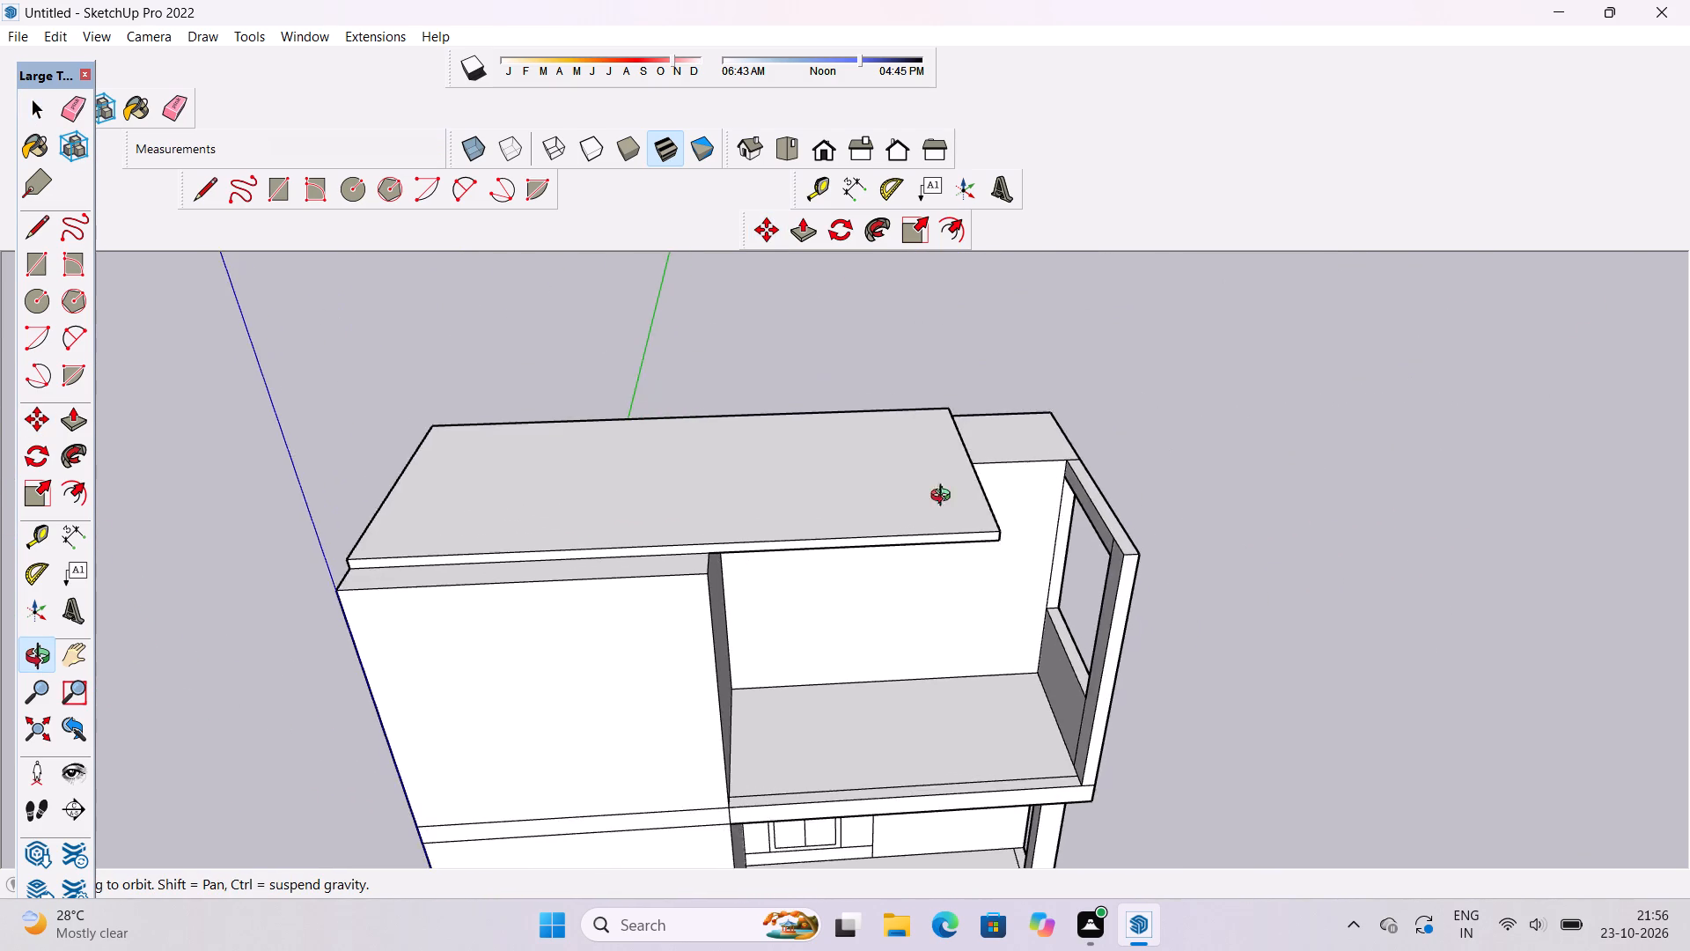
left_click_drag(986, 488, 596, 540)
scroll(793, 498, "up", 5)
left_click_drag(858, 506, 632, 502, "shift")
scroll(640, 497, "down", 5)
left_click_drag(645, 527, 686, 527)
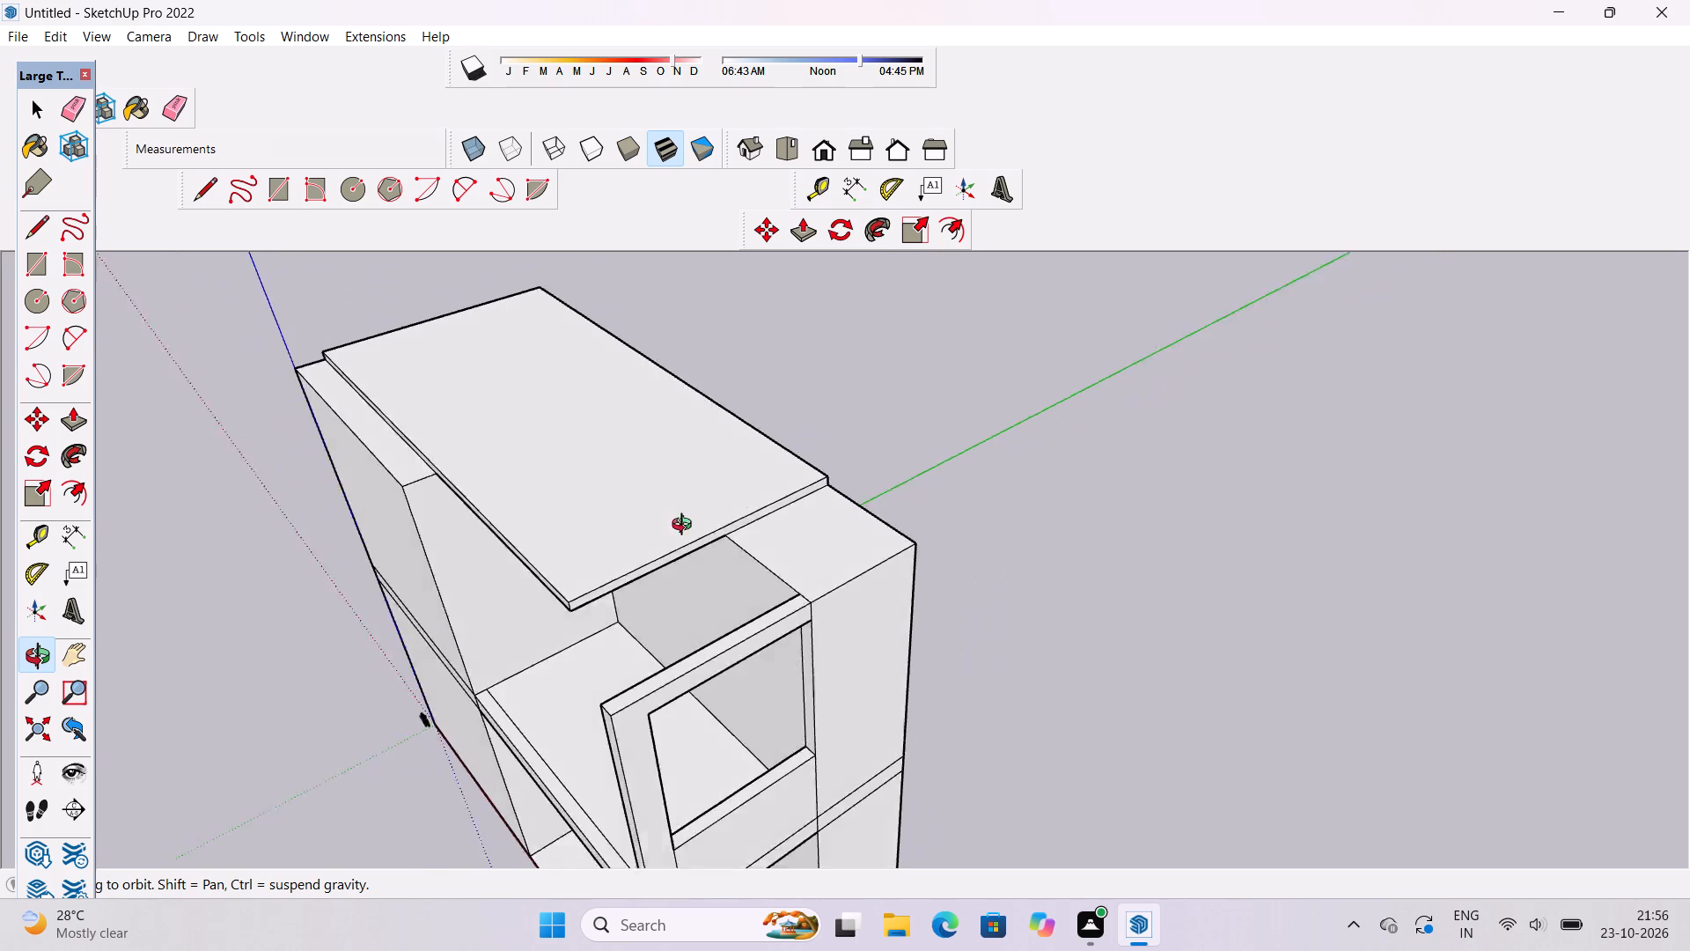
left_click_drag(686, 527, 770, 524)
scroll(858, 537, "up", 4)
left_click_drag(858, 546, 812, 565, "shift")
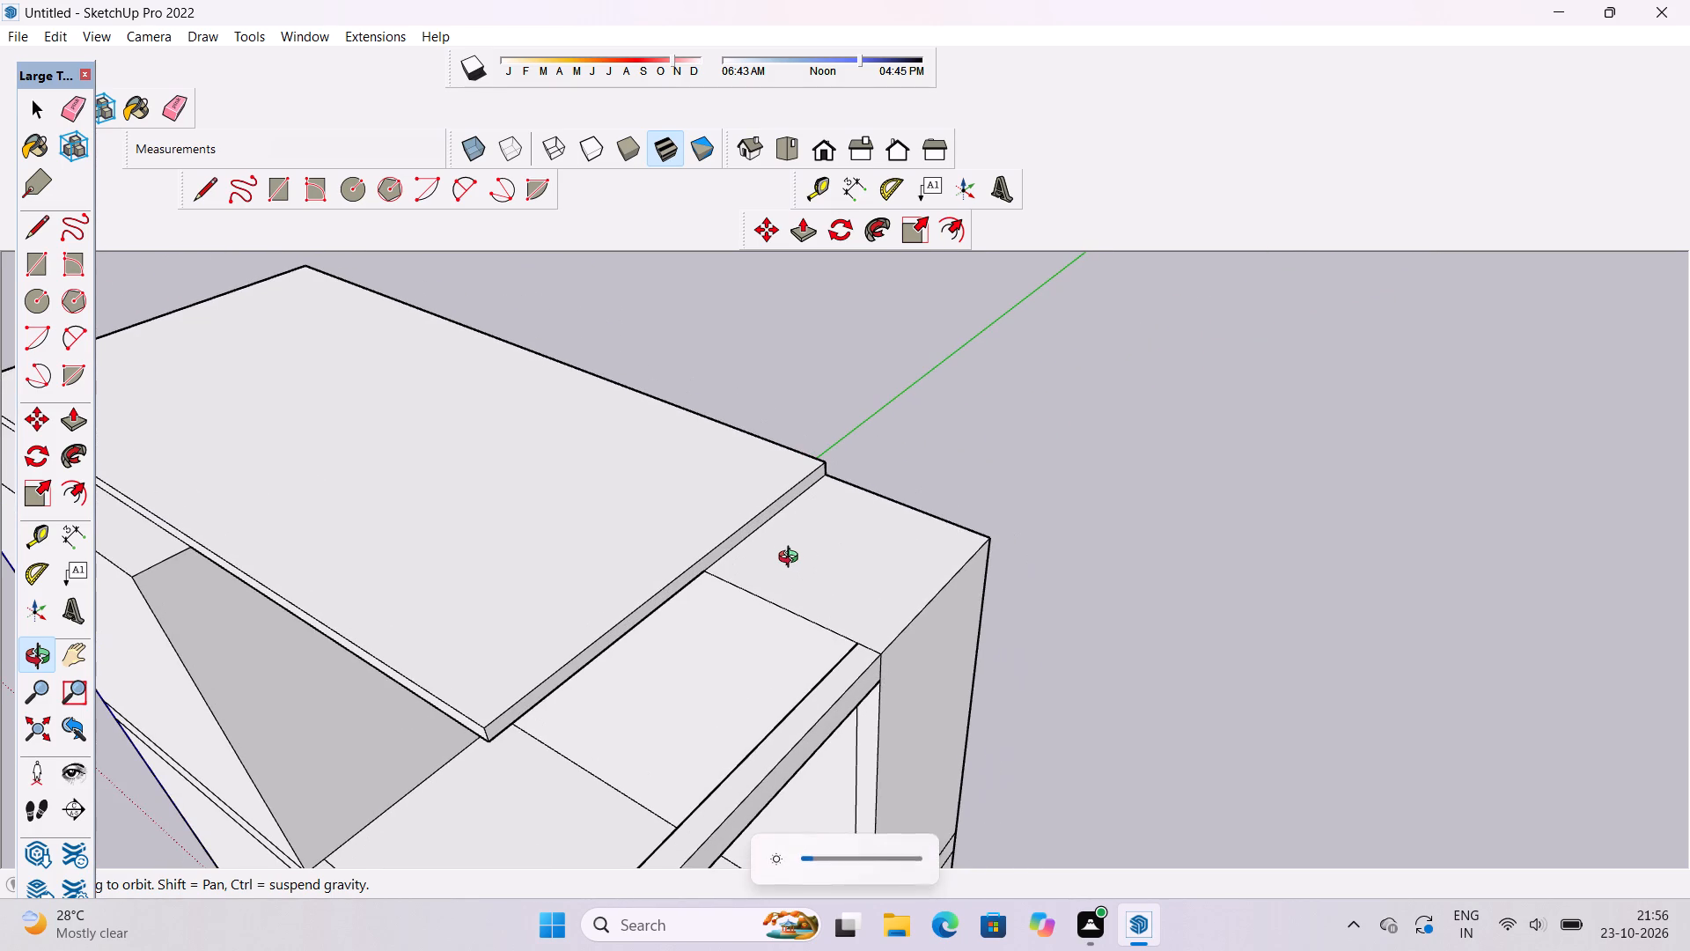
scroll(782, 500, "down", 3)
left_click_drag(782, 575, 786, 558)
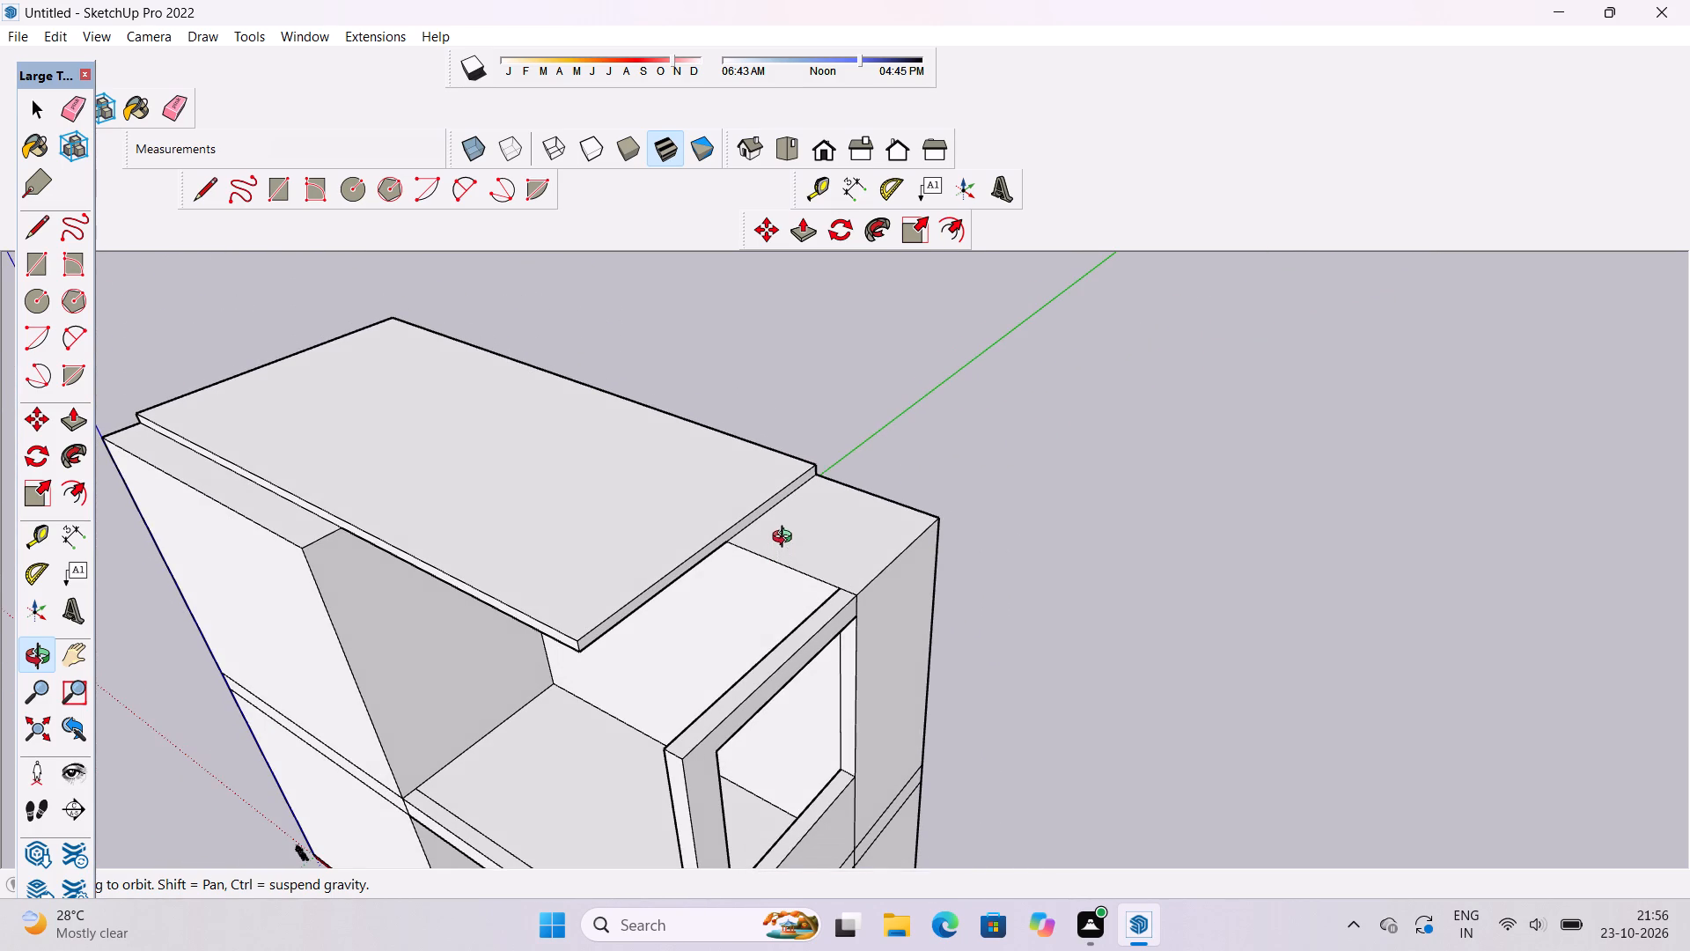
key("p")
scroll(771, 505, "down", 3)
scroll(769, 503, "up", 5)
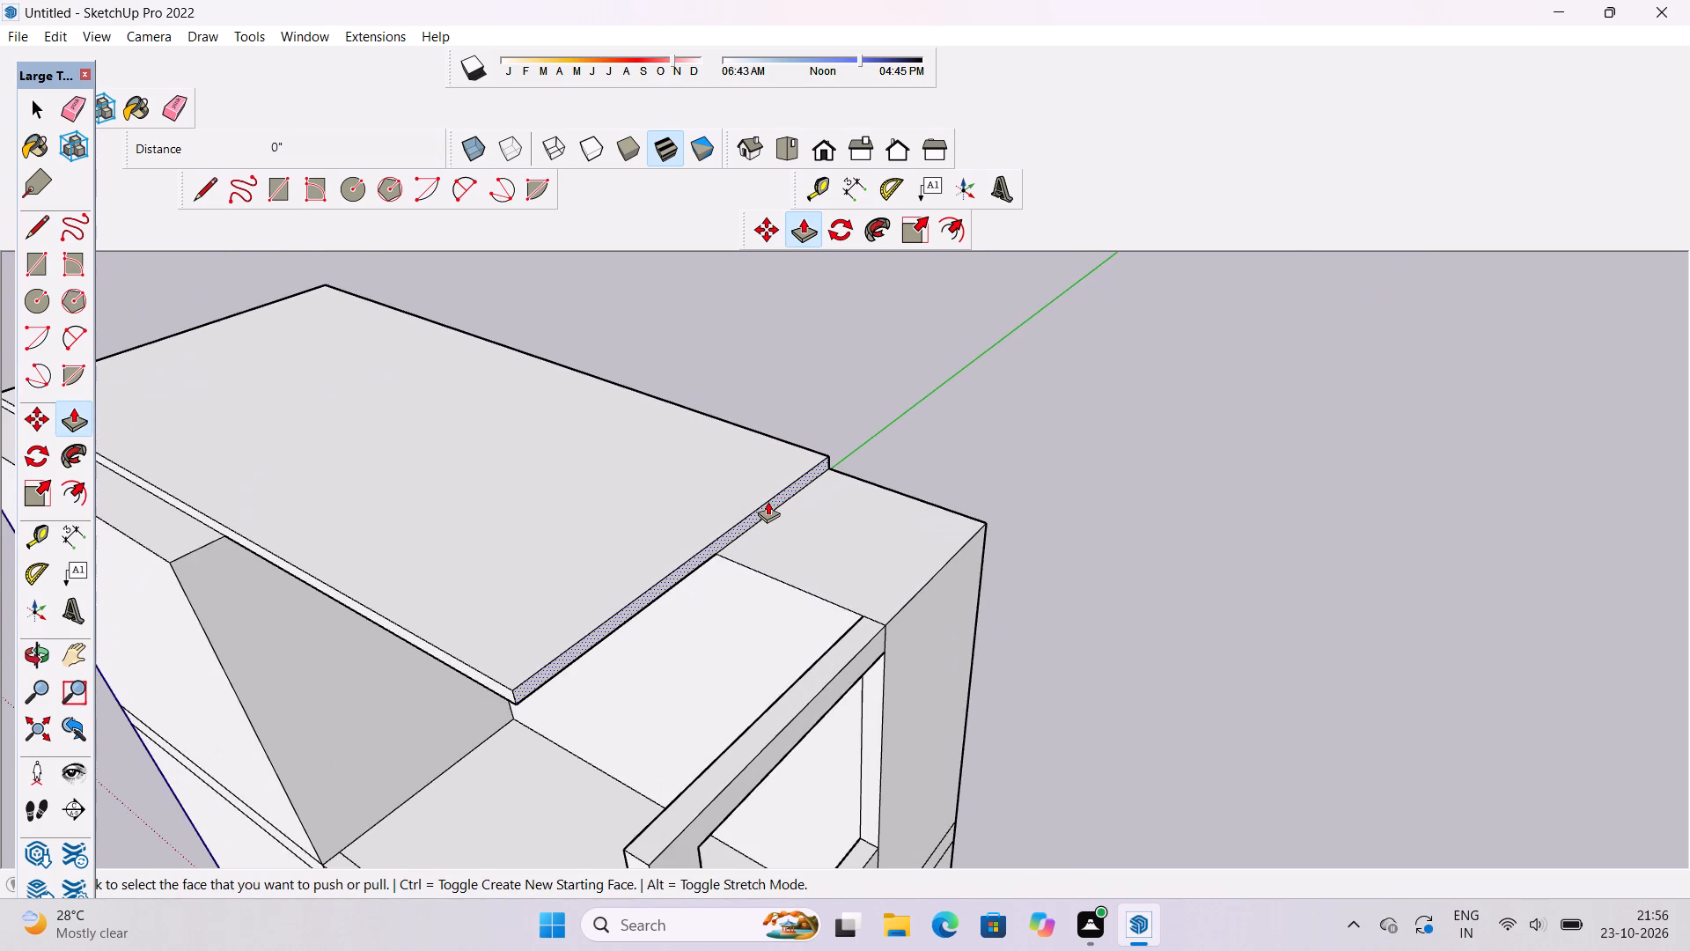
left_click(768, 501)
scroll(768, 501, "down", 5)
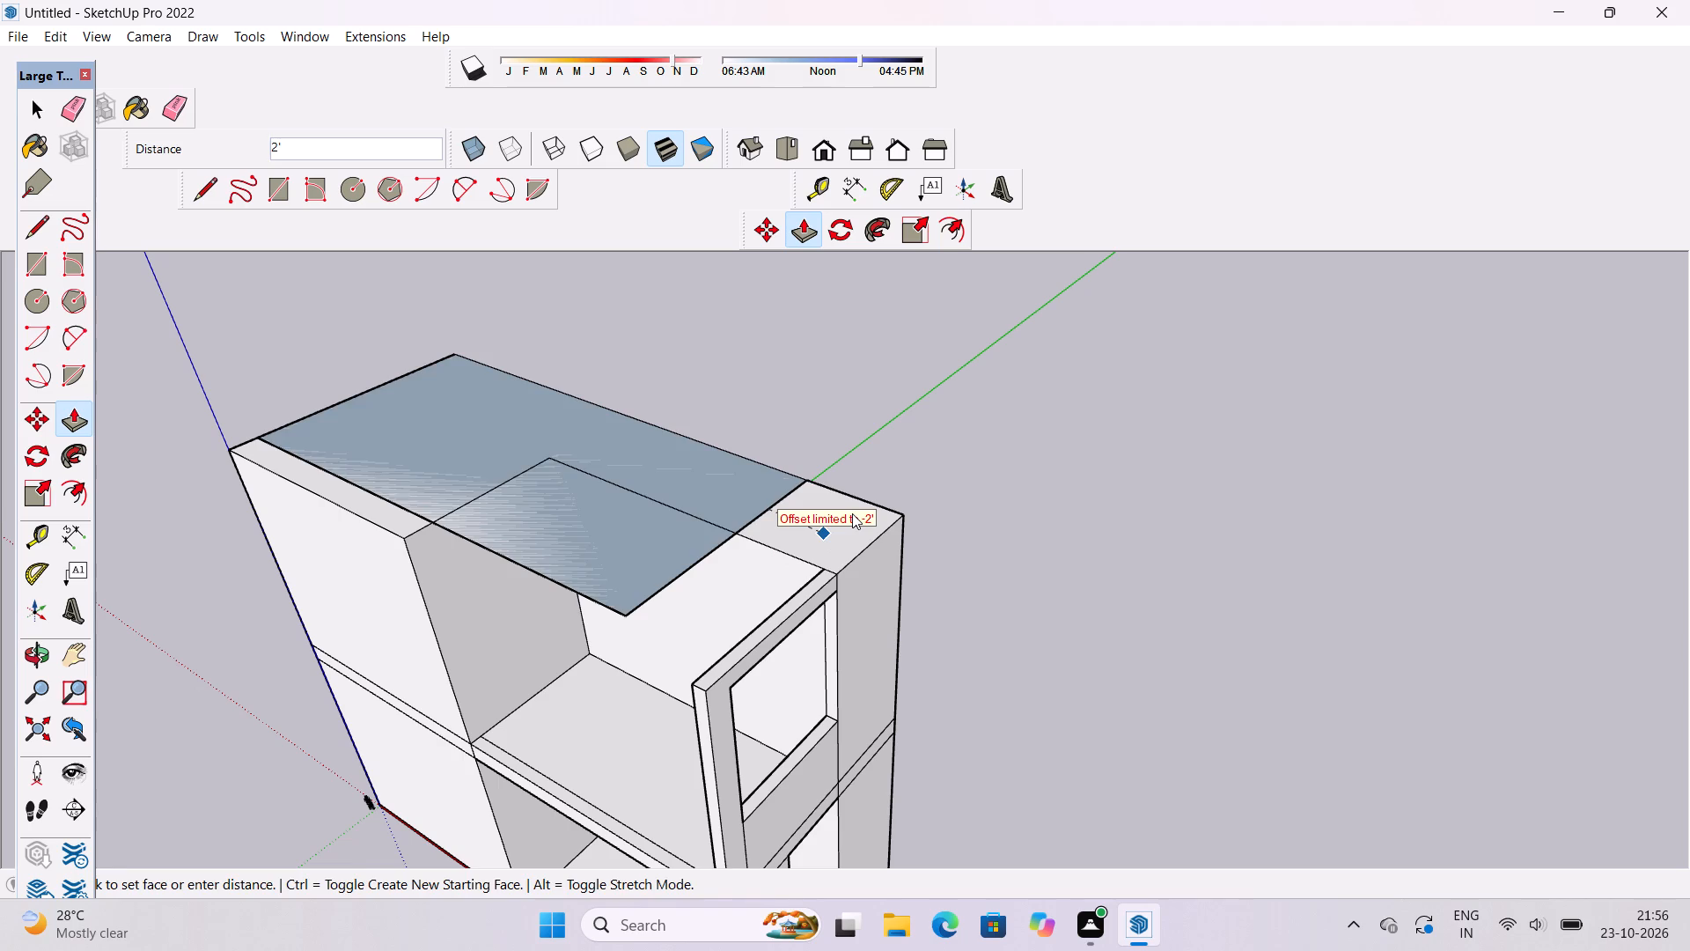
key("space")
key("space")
Push/Pull the roof slab's end face out 25' to line up with the outer face of the terrace frame.
key("p")
scroll(714, 543, "up", 5)
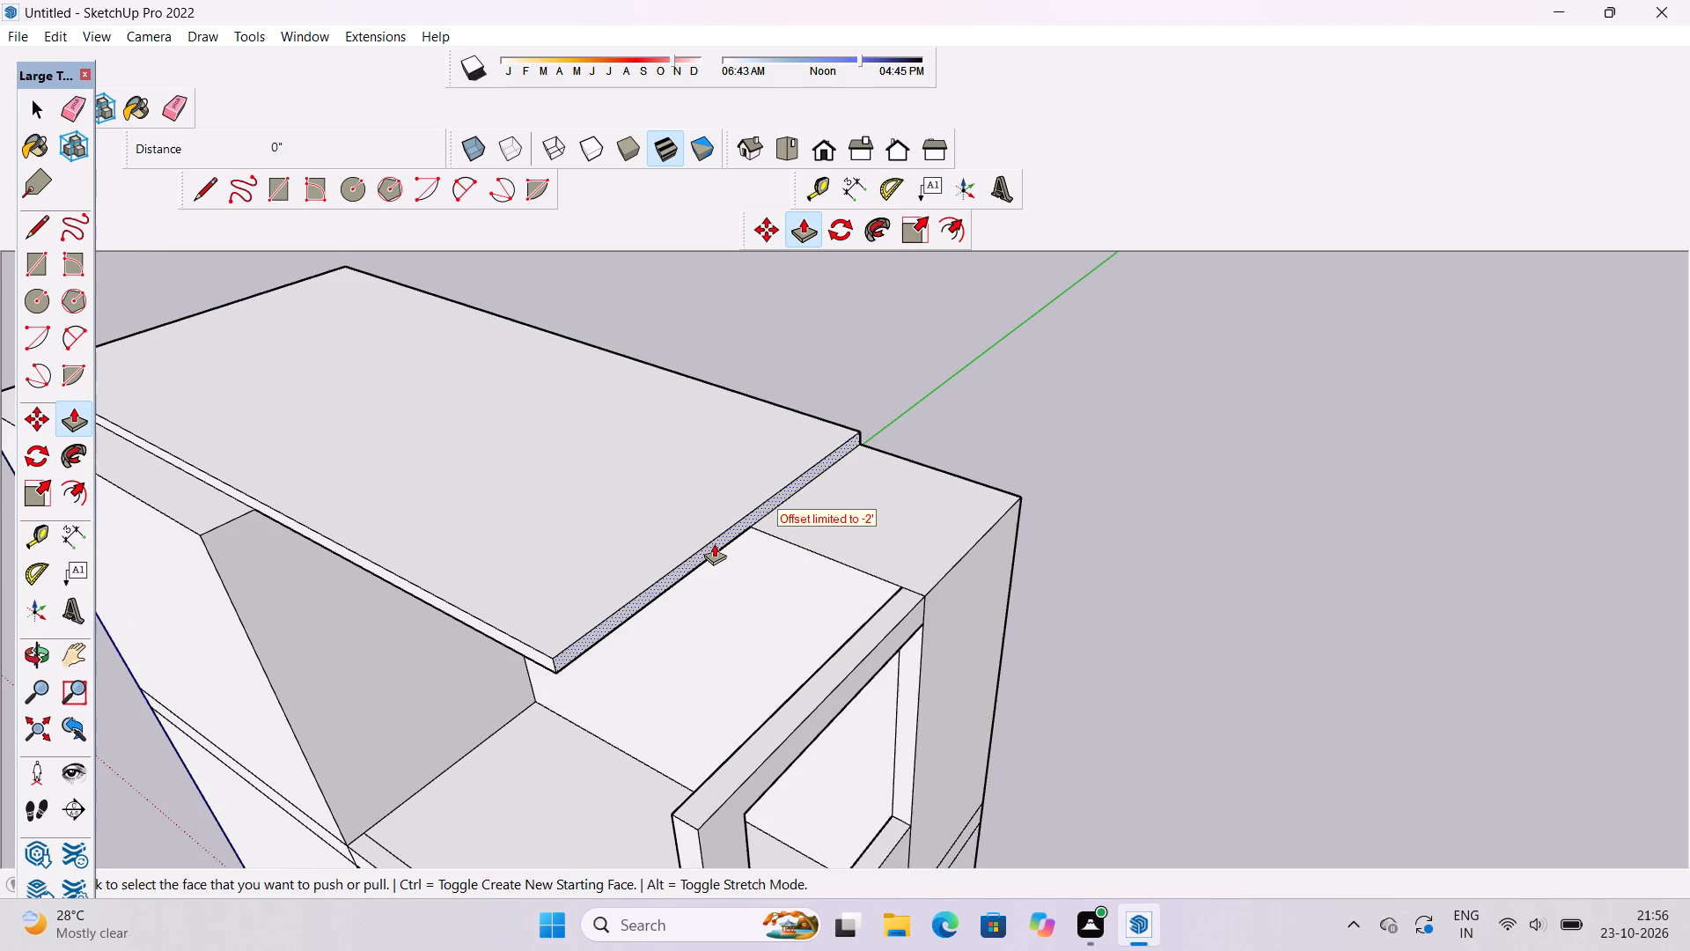
left_click(714, 543)
scroll(736, 551, "down", 6)
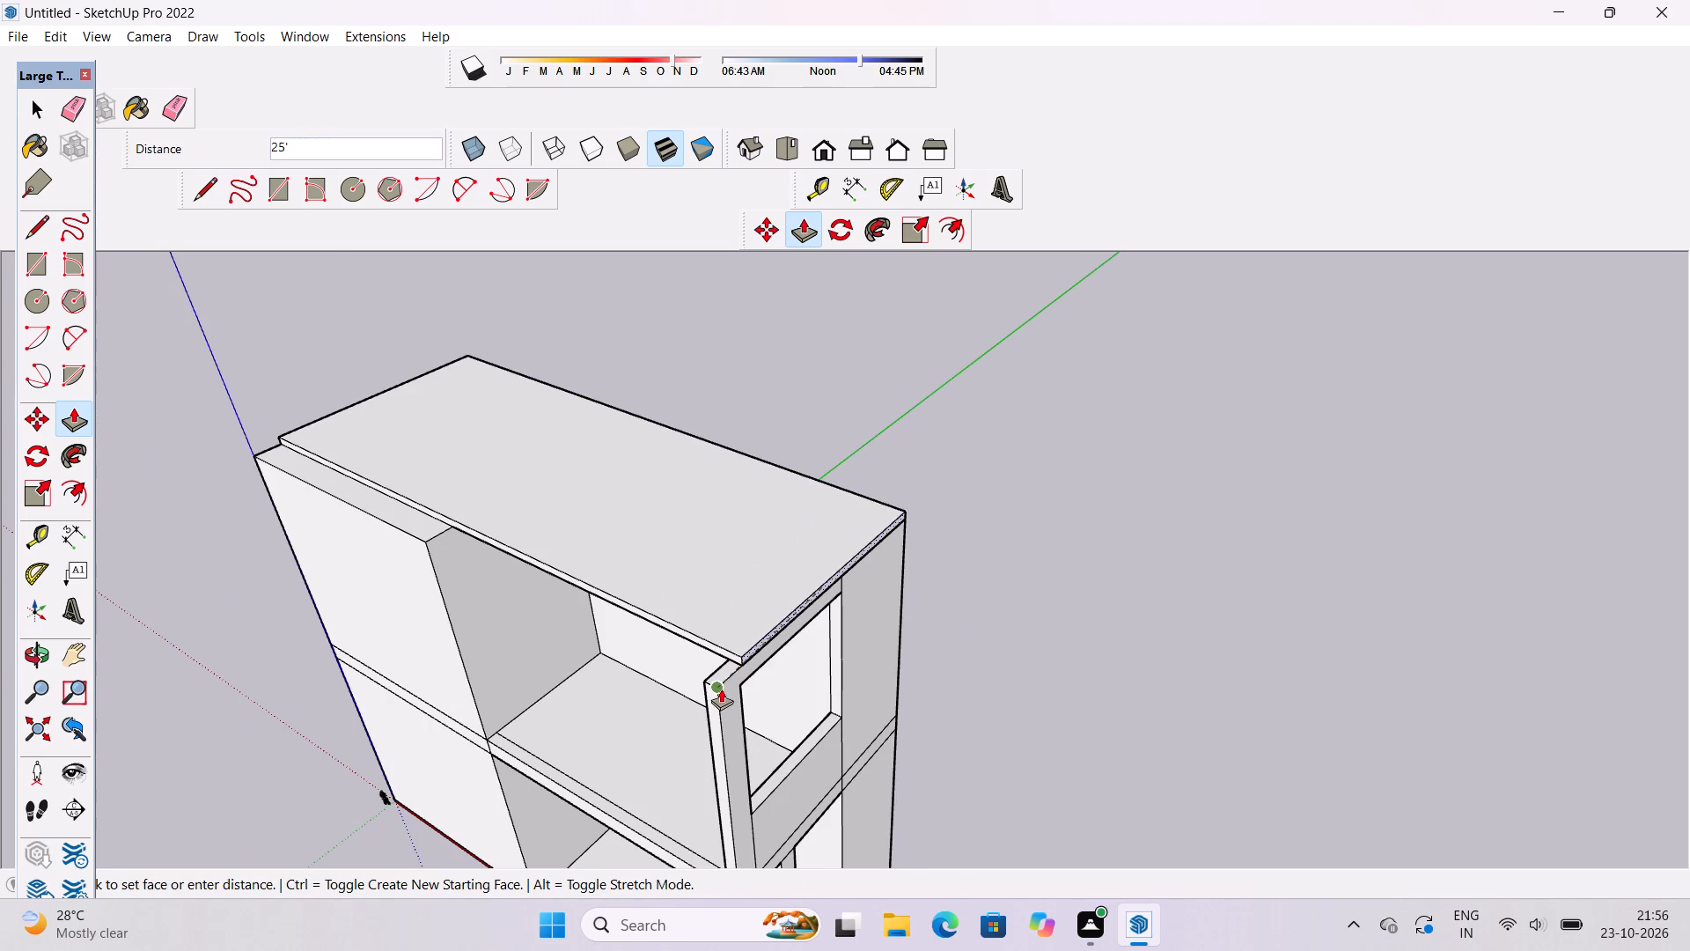
left_click(721, 689)
Push/Pull the roof slab's long front face out 7' to line up with the front of the terrace corner post.
scroll(864, 635, "down", 3)
scroll(648, 601, "up", 4)
scroll(742, 608, "up", 5)
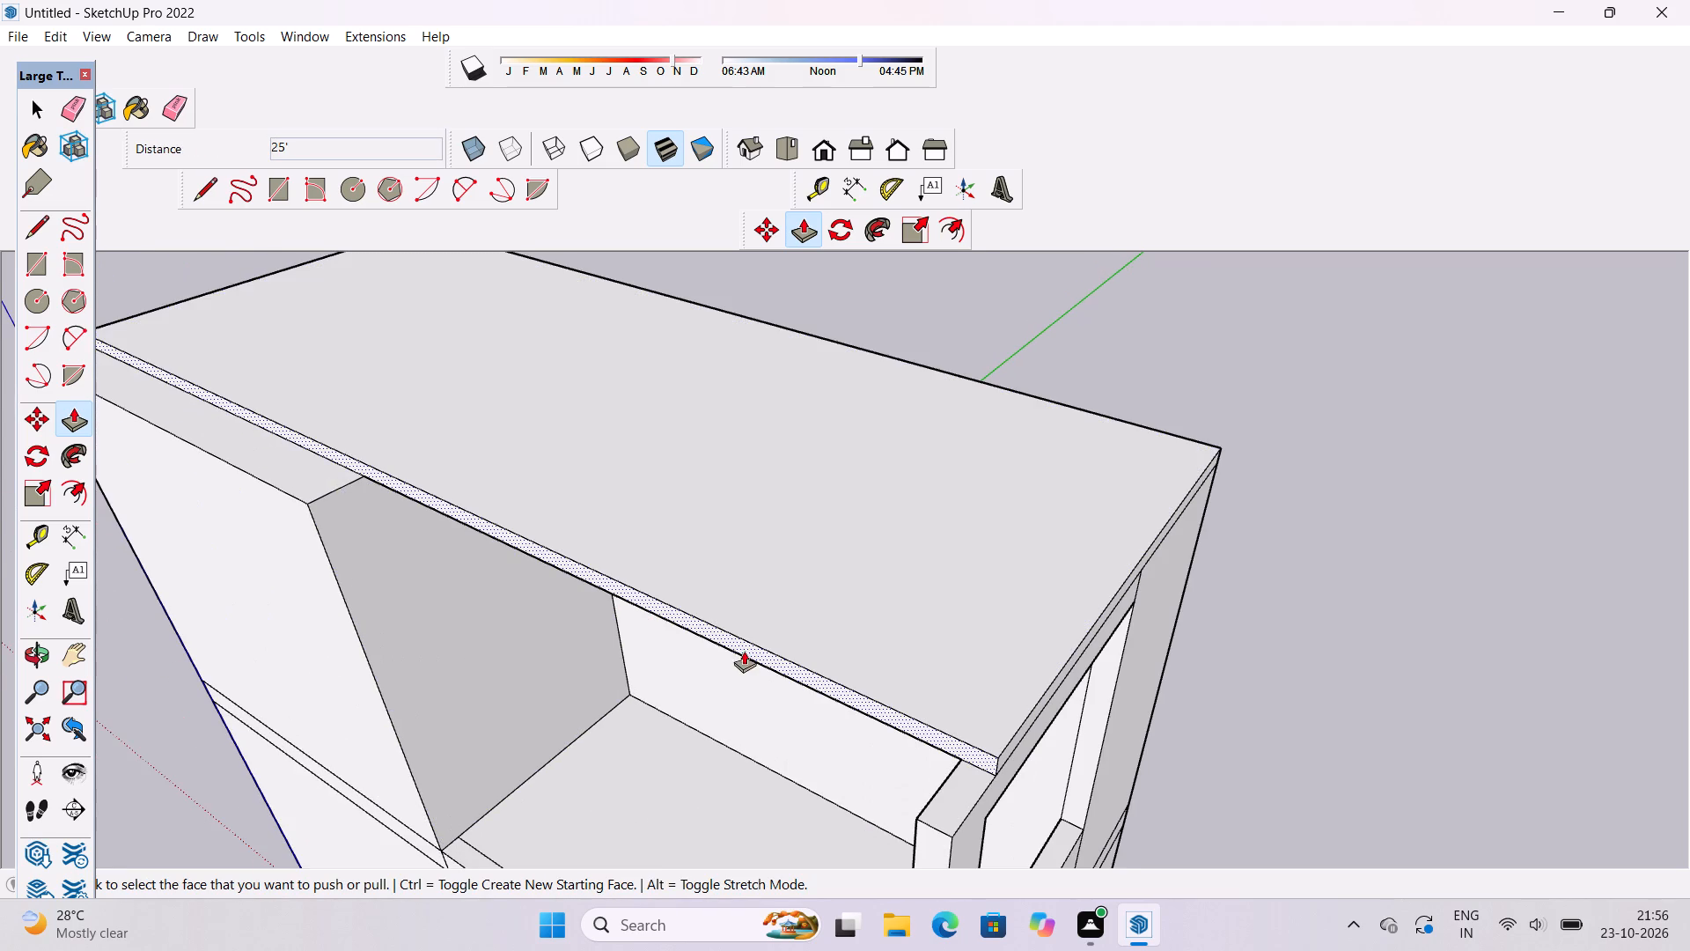
scroll(519, 424, "down", 7)
scroll(647, 559, "up", 4)
scroll(727, 565, "up", 5)
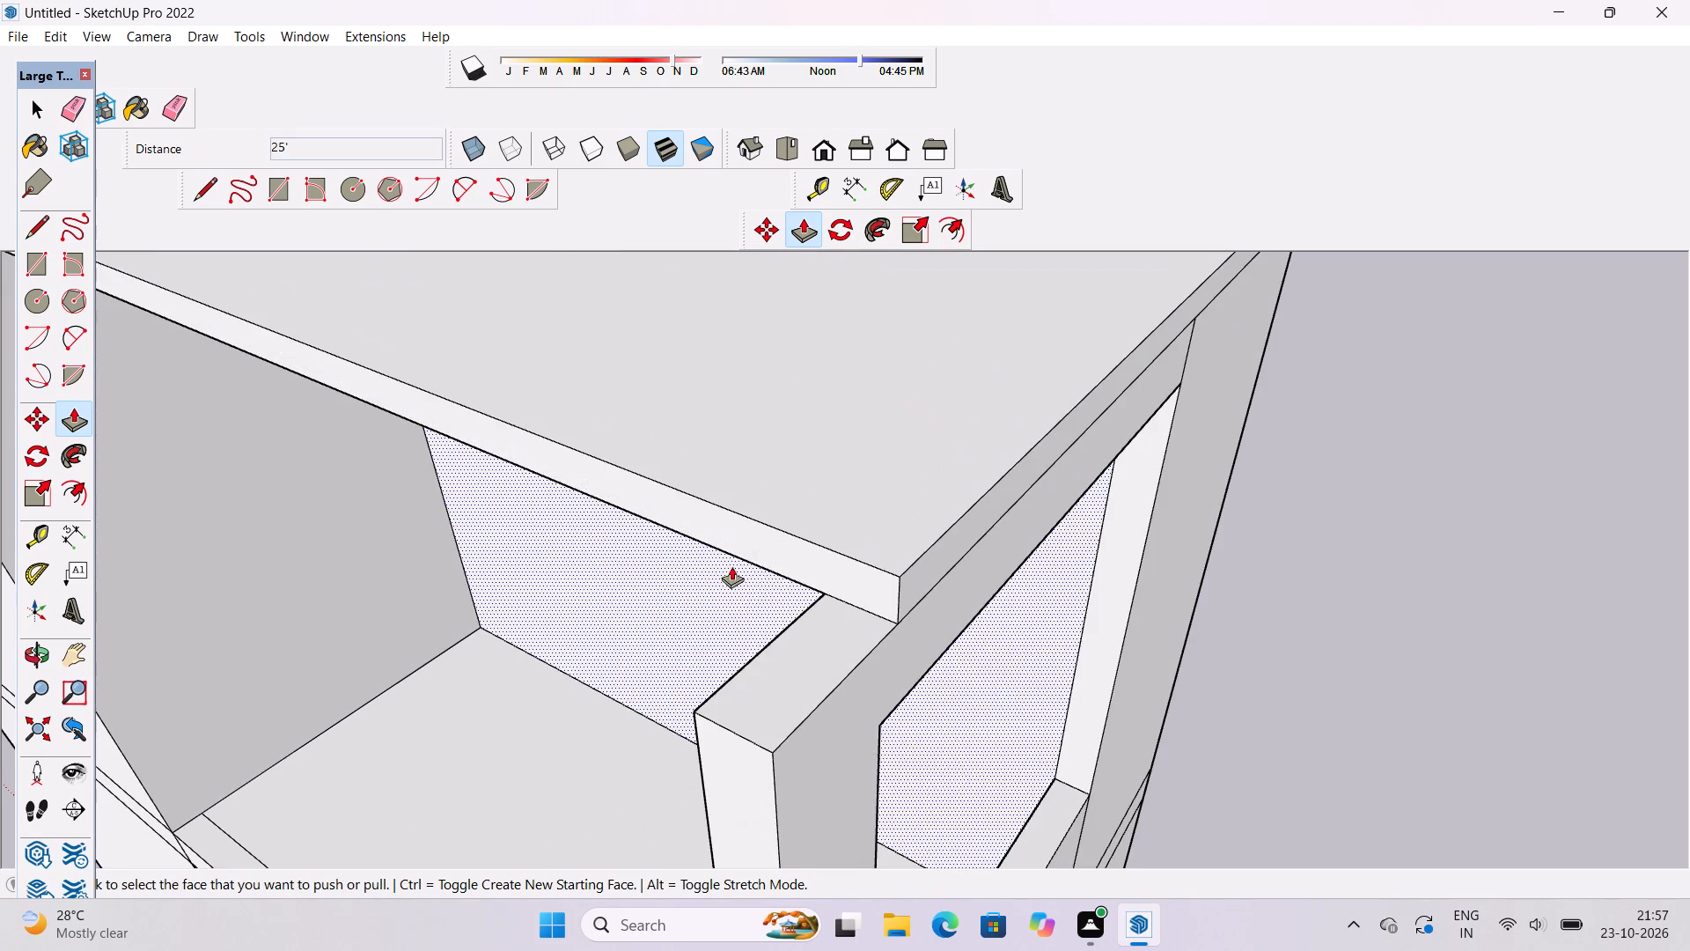
scroll(471, 350, "down", 8)
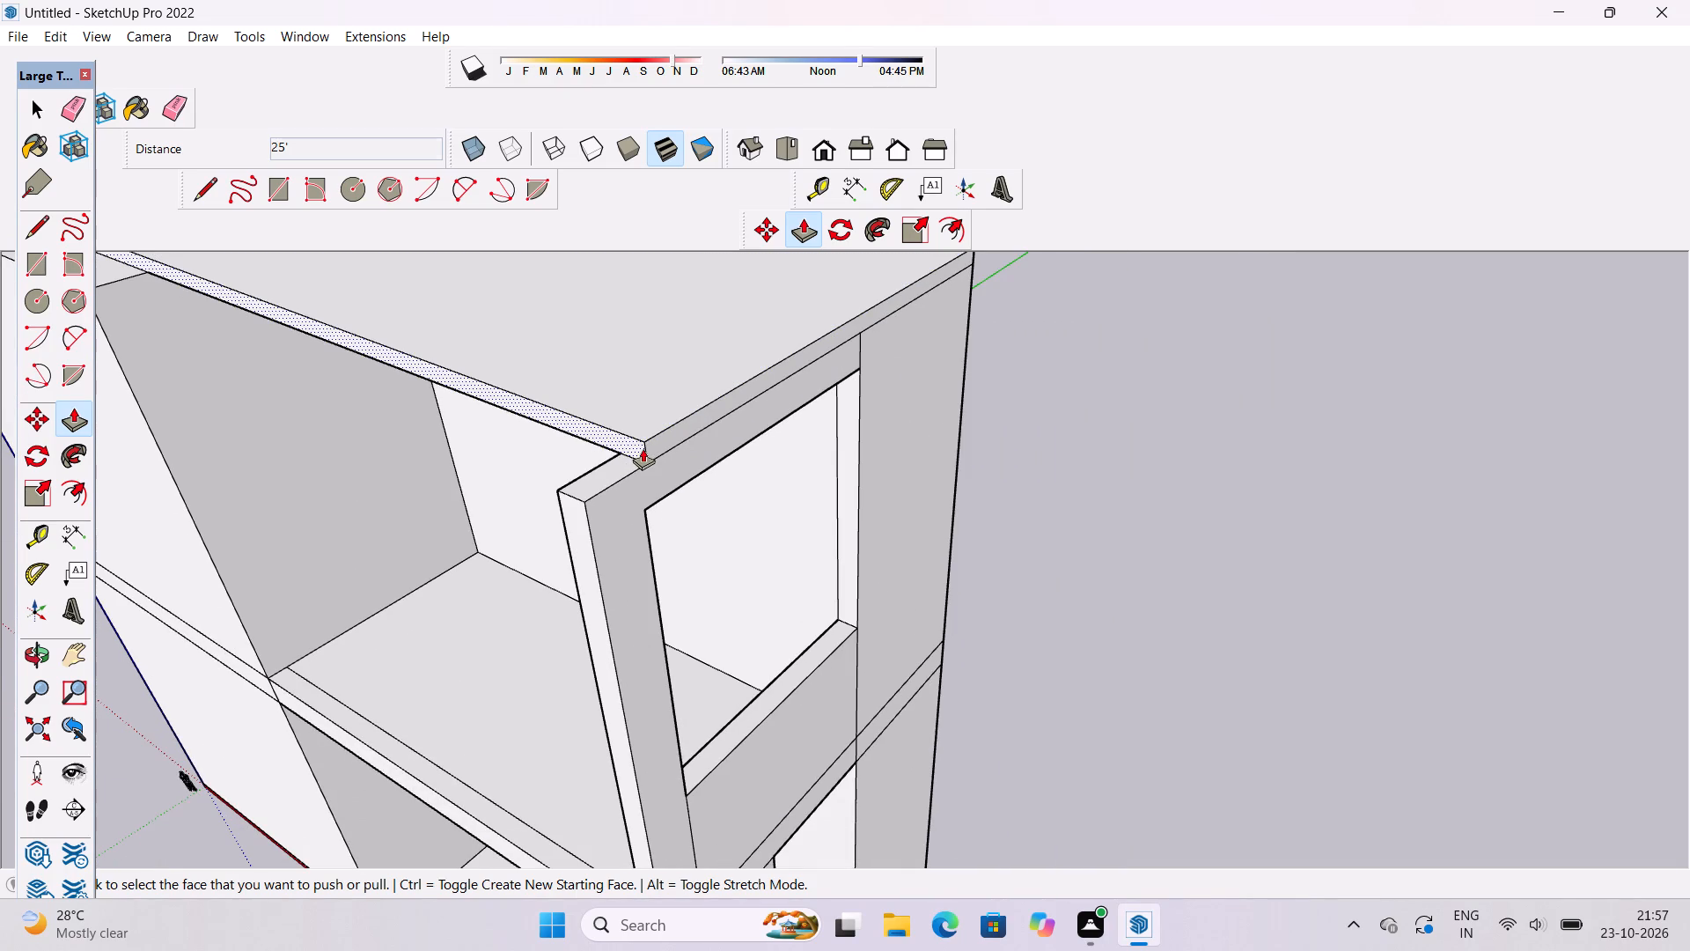
left_click(643, 448)
left_click(581, 514)
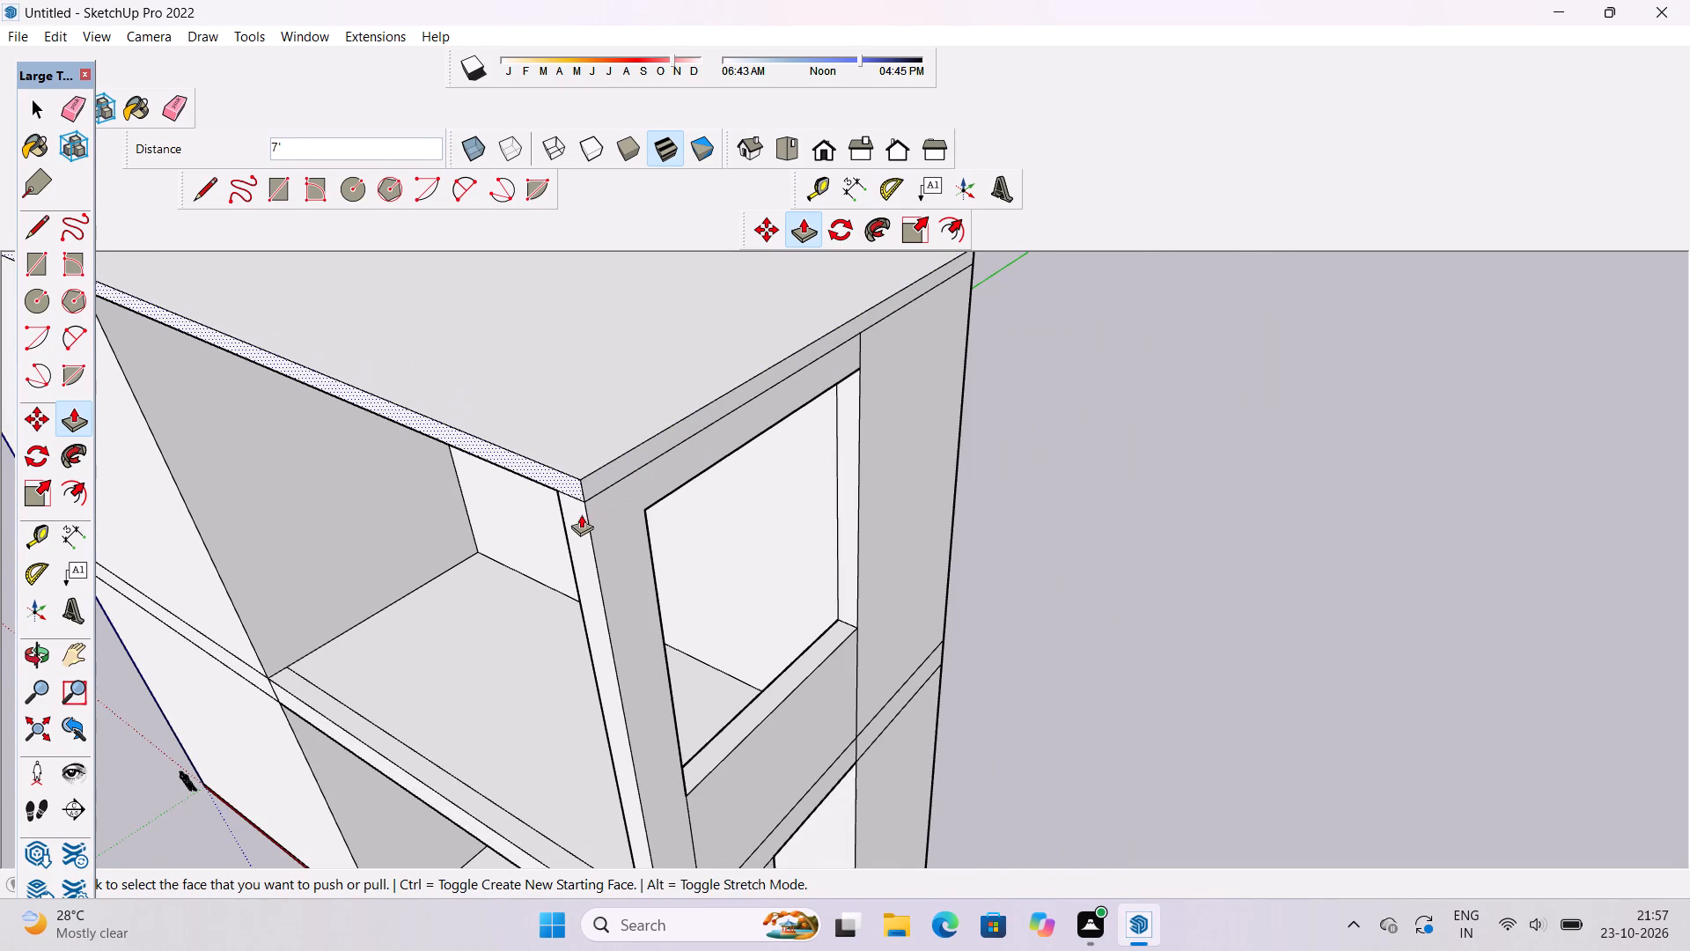
Push/Pull the roof slab's top face up 3'.
key("o")
scroll(772, 413, "down", 3)
left_click_drag(591, 437, 677, 437, "shift")
left_click_drag(685, 437, 883, 437)
scroll(899, 428, "down", 2)
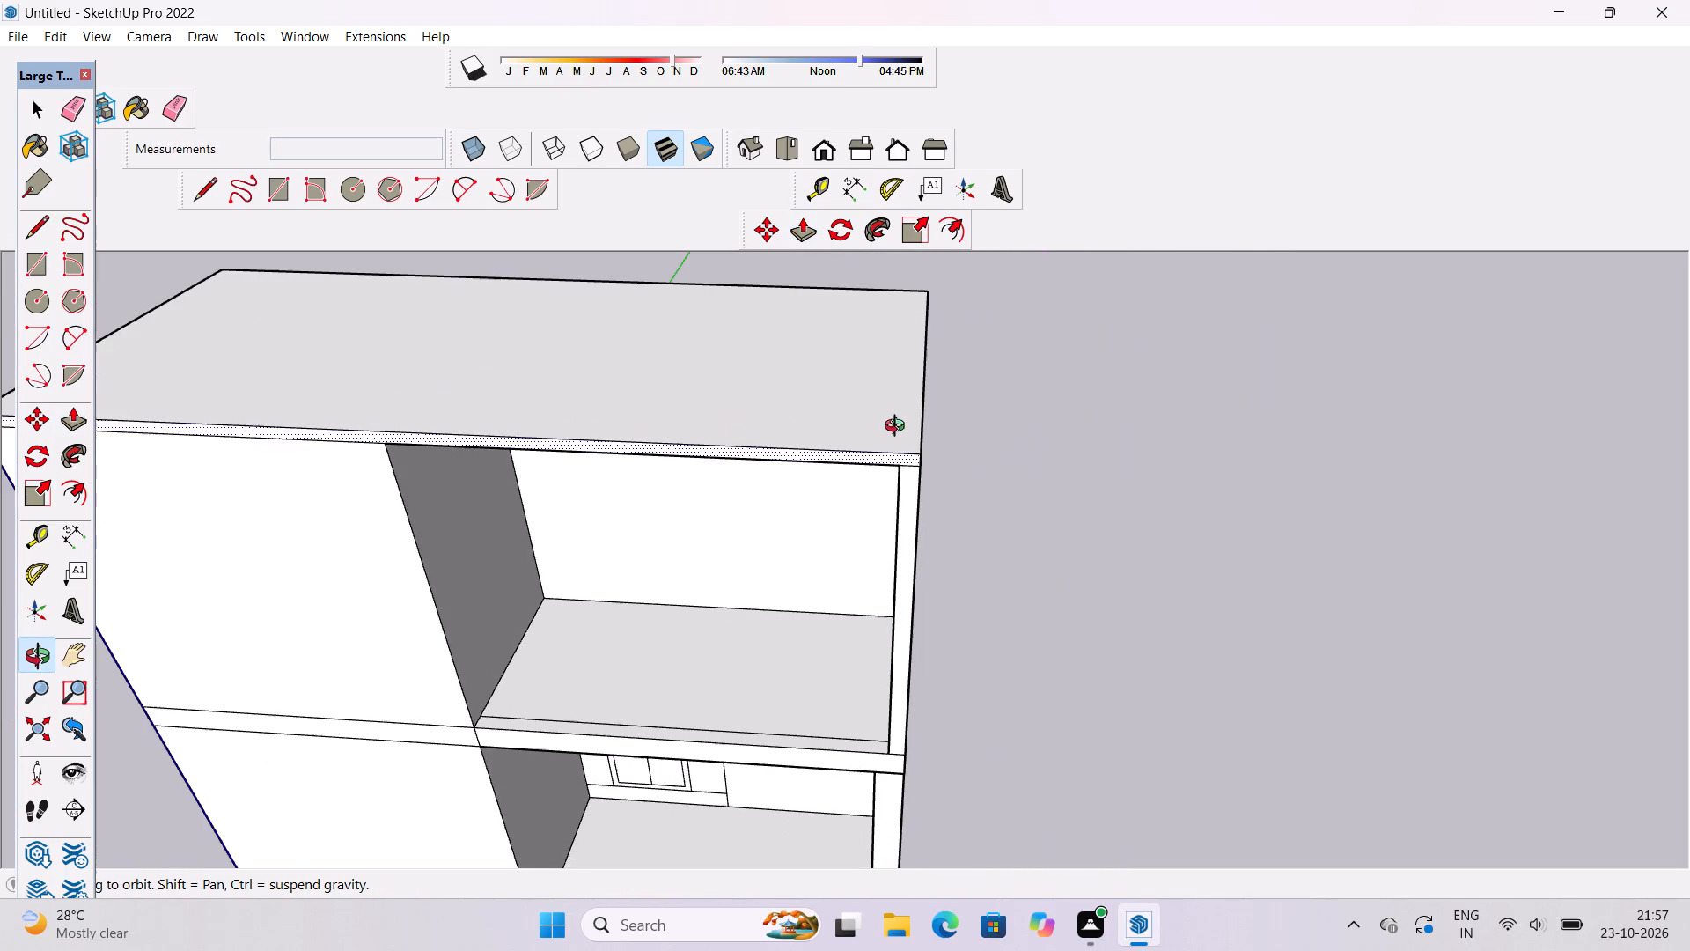
scroll(899, 428, "down", 2)
left_click_drag(898, 431, 905, 443, "shift")
left_click_drag(905, 443, 946, 477)
key("space")
left_click(1150, 405)
scroll(1172, 378, "down", 7)
scroll(976, 344, "up", 3)
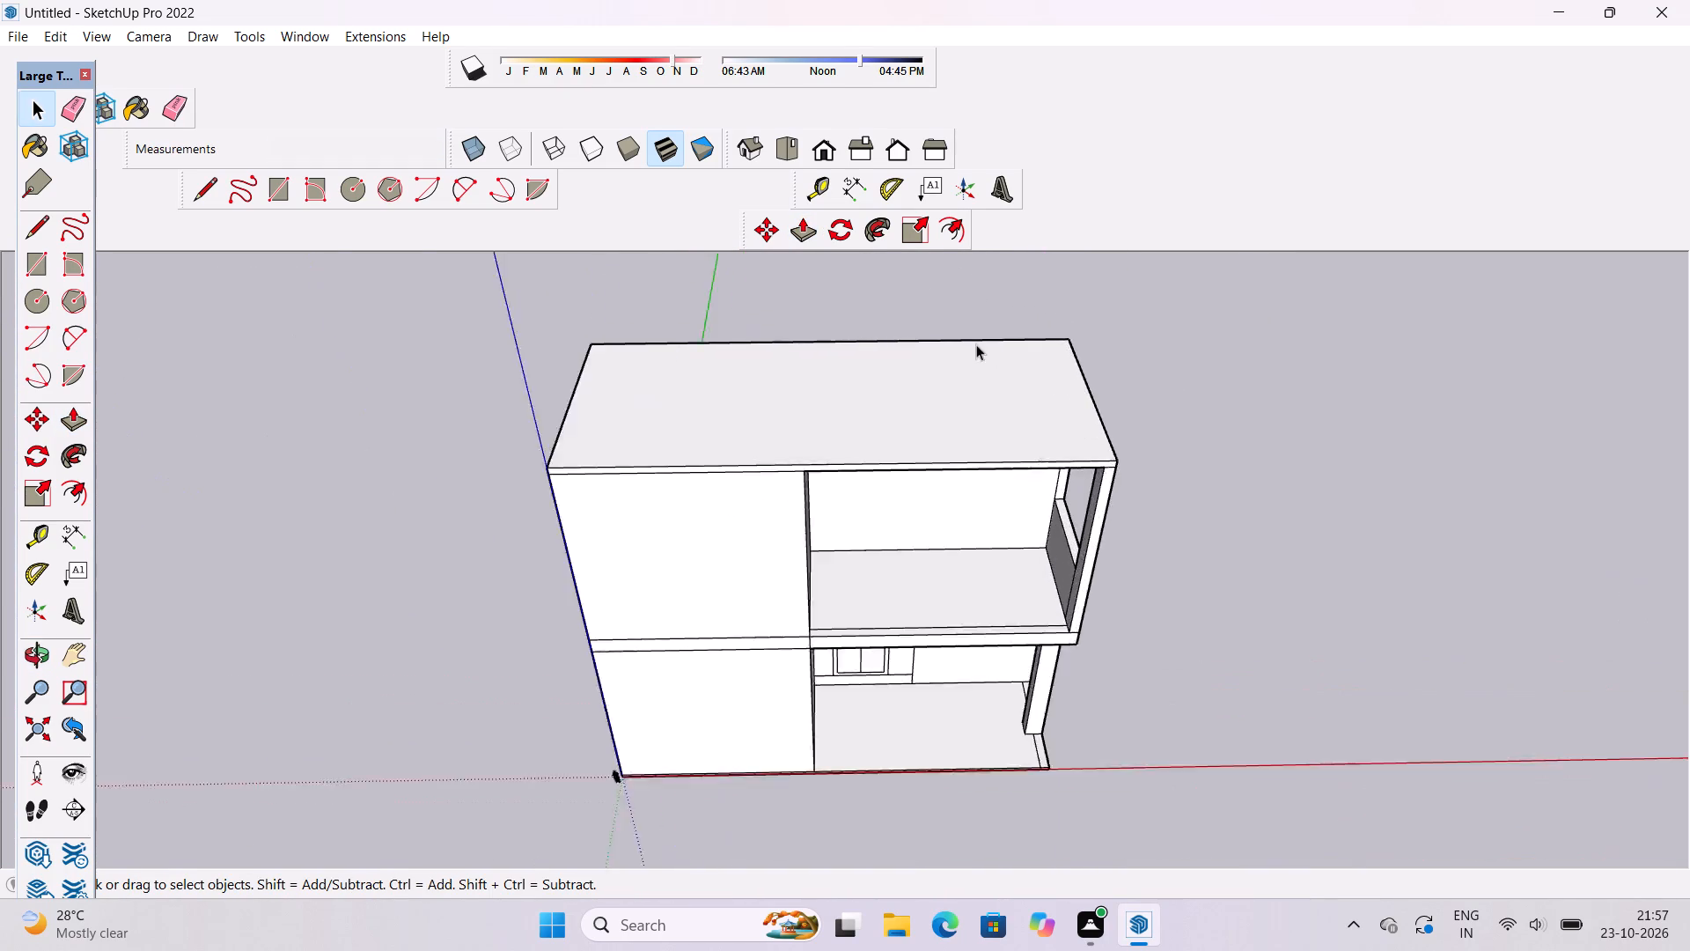
scroll(976, 344, "up", 2)
scroll(917, 413, "up", 3)
left_click(781, 436)
key("p")
left_click(779, 436)
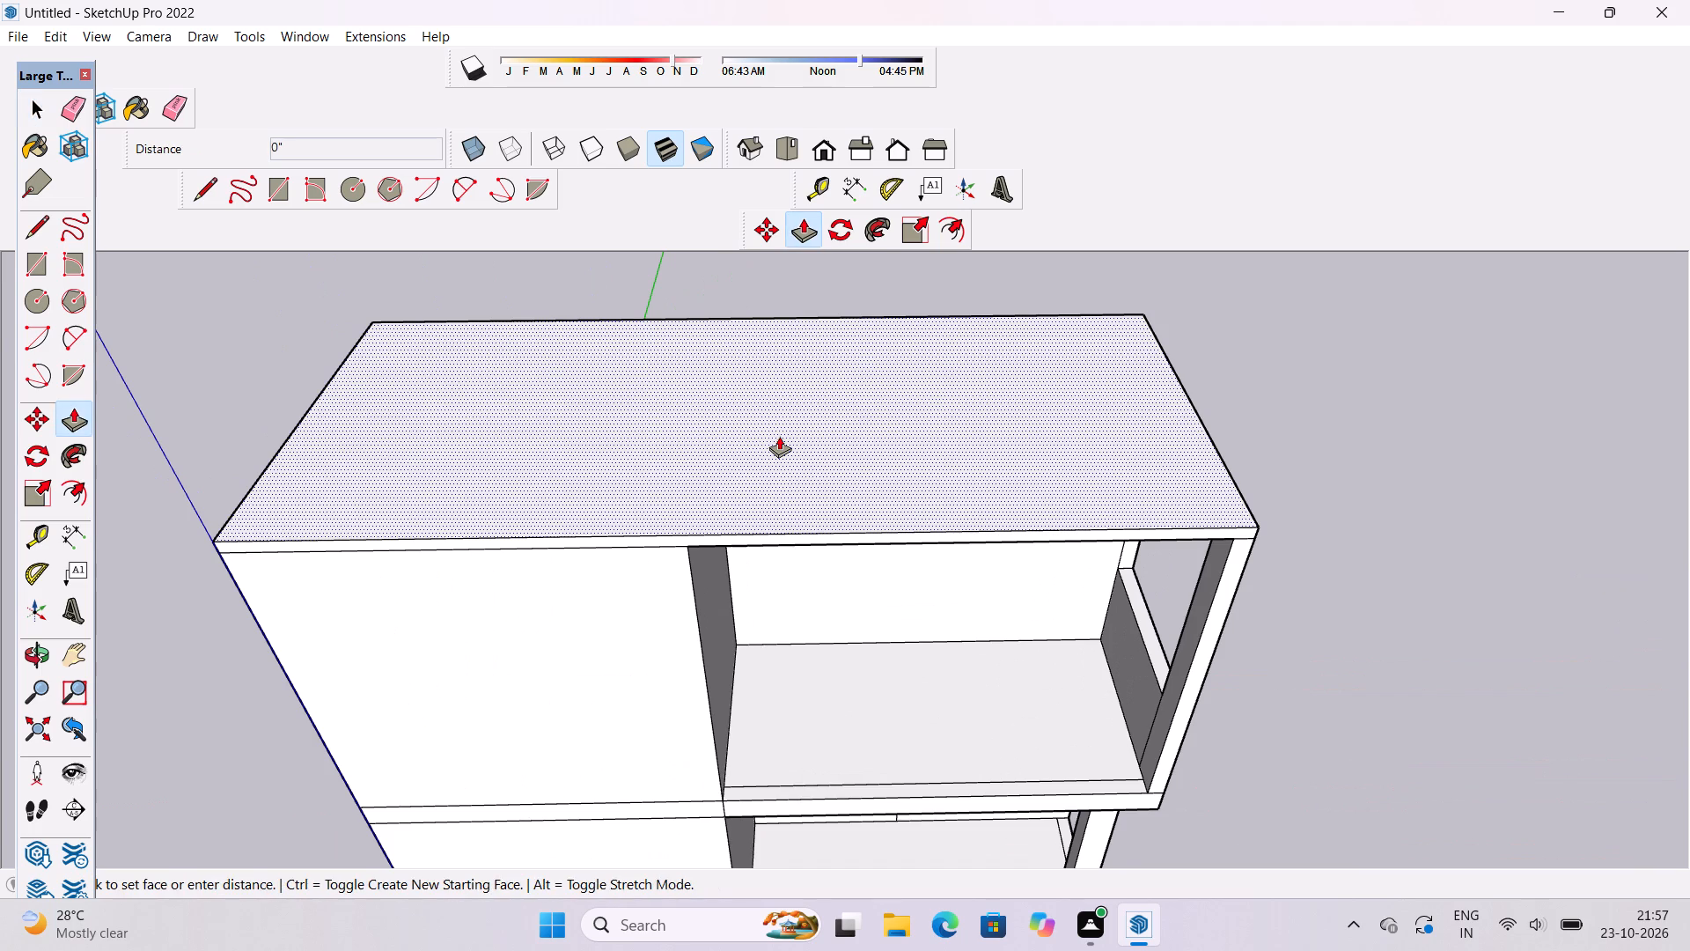
type("3'")
key("Return")
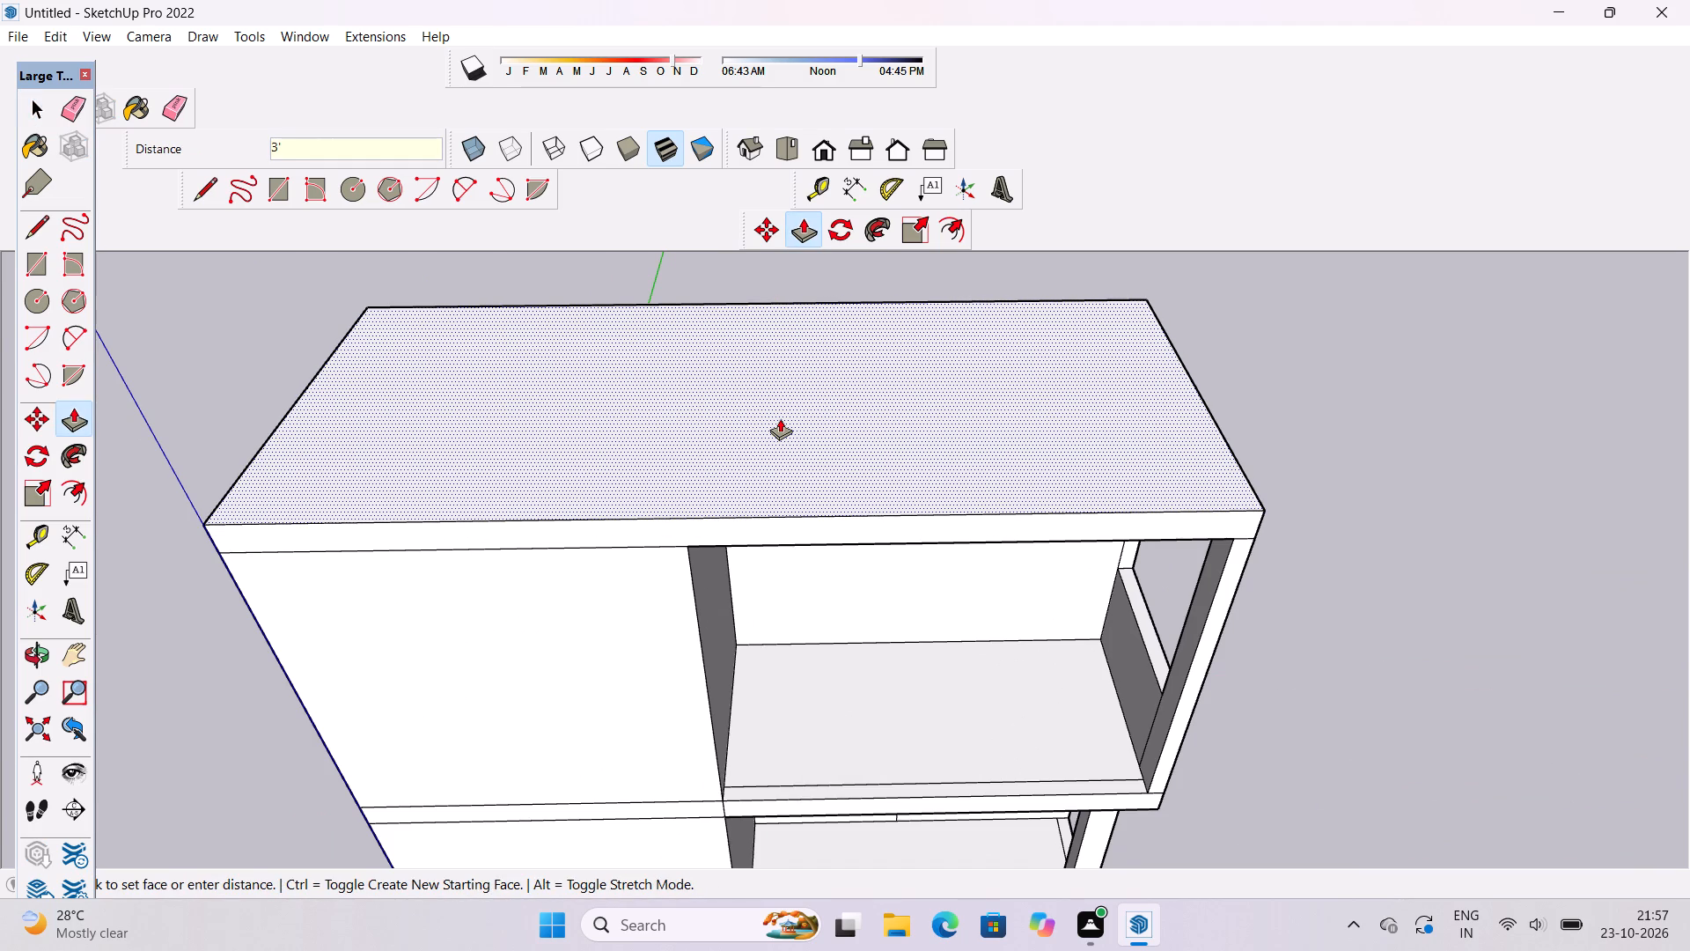
Examine the thickened roof slab and the building's front from above, leaving nothing selected.
key("i")
key("space")
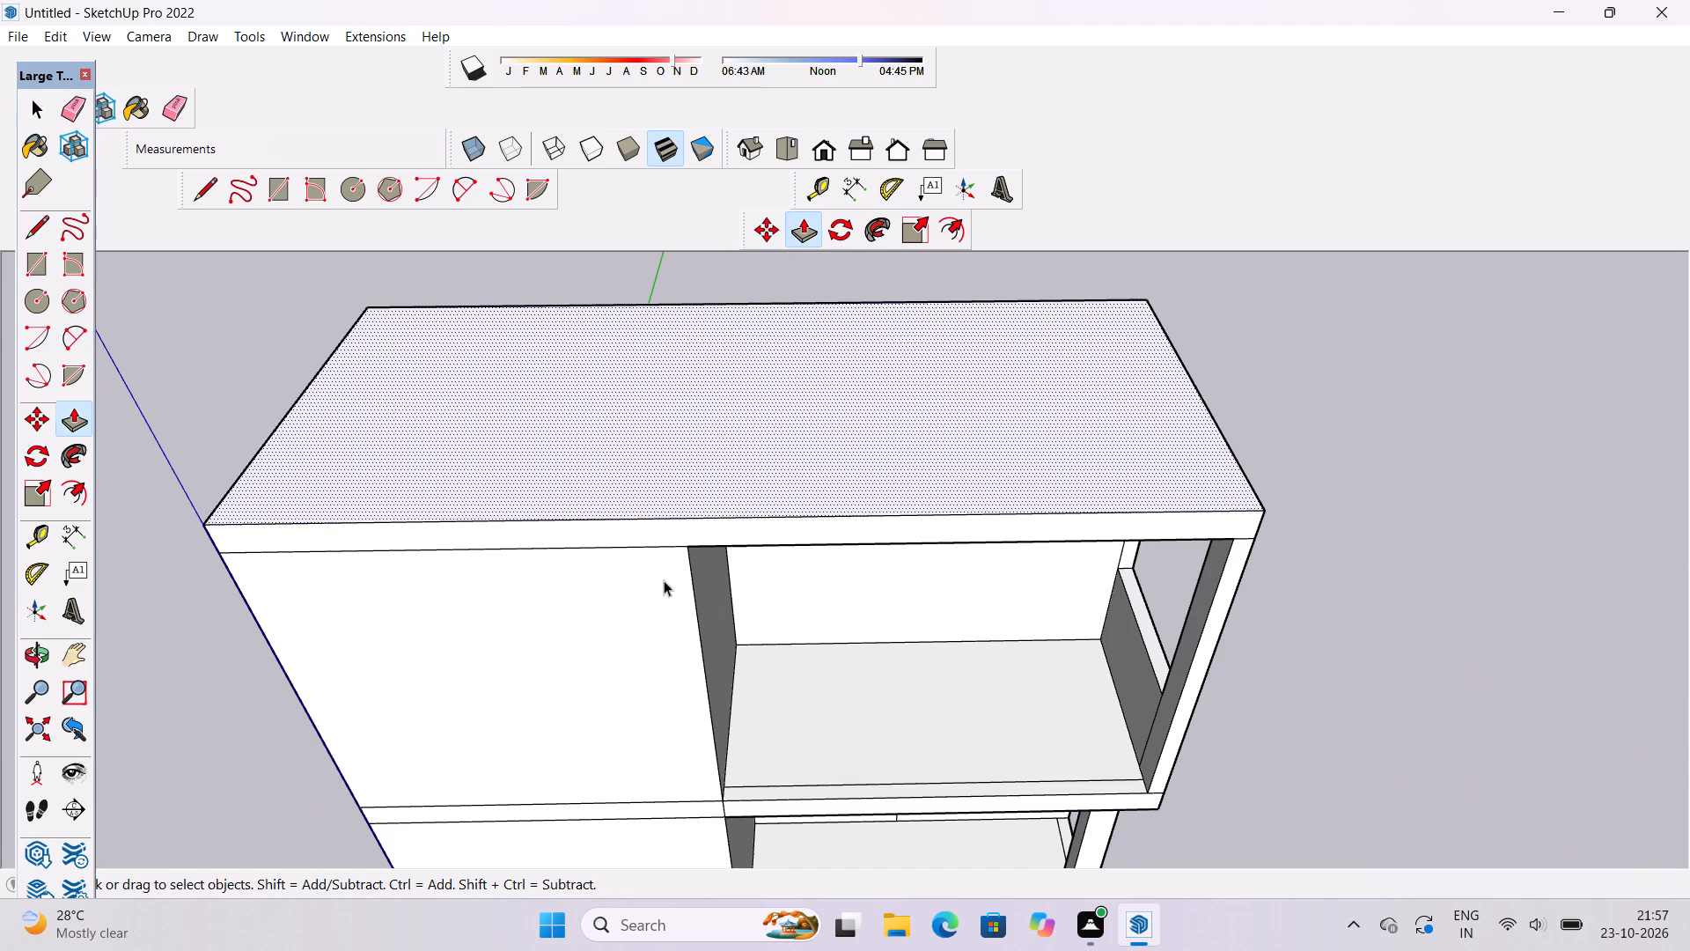
key("o")
scroll(669, 436, "down", 3)
left_click_drag(669, 436, 672, 474, "shift")
left_click_drag(670, 487, 670, 479)
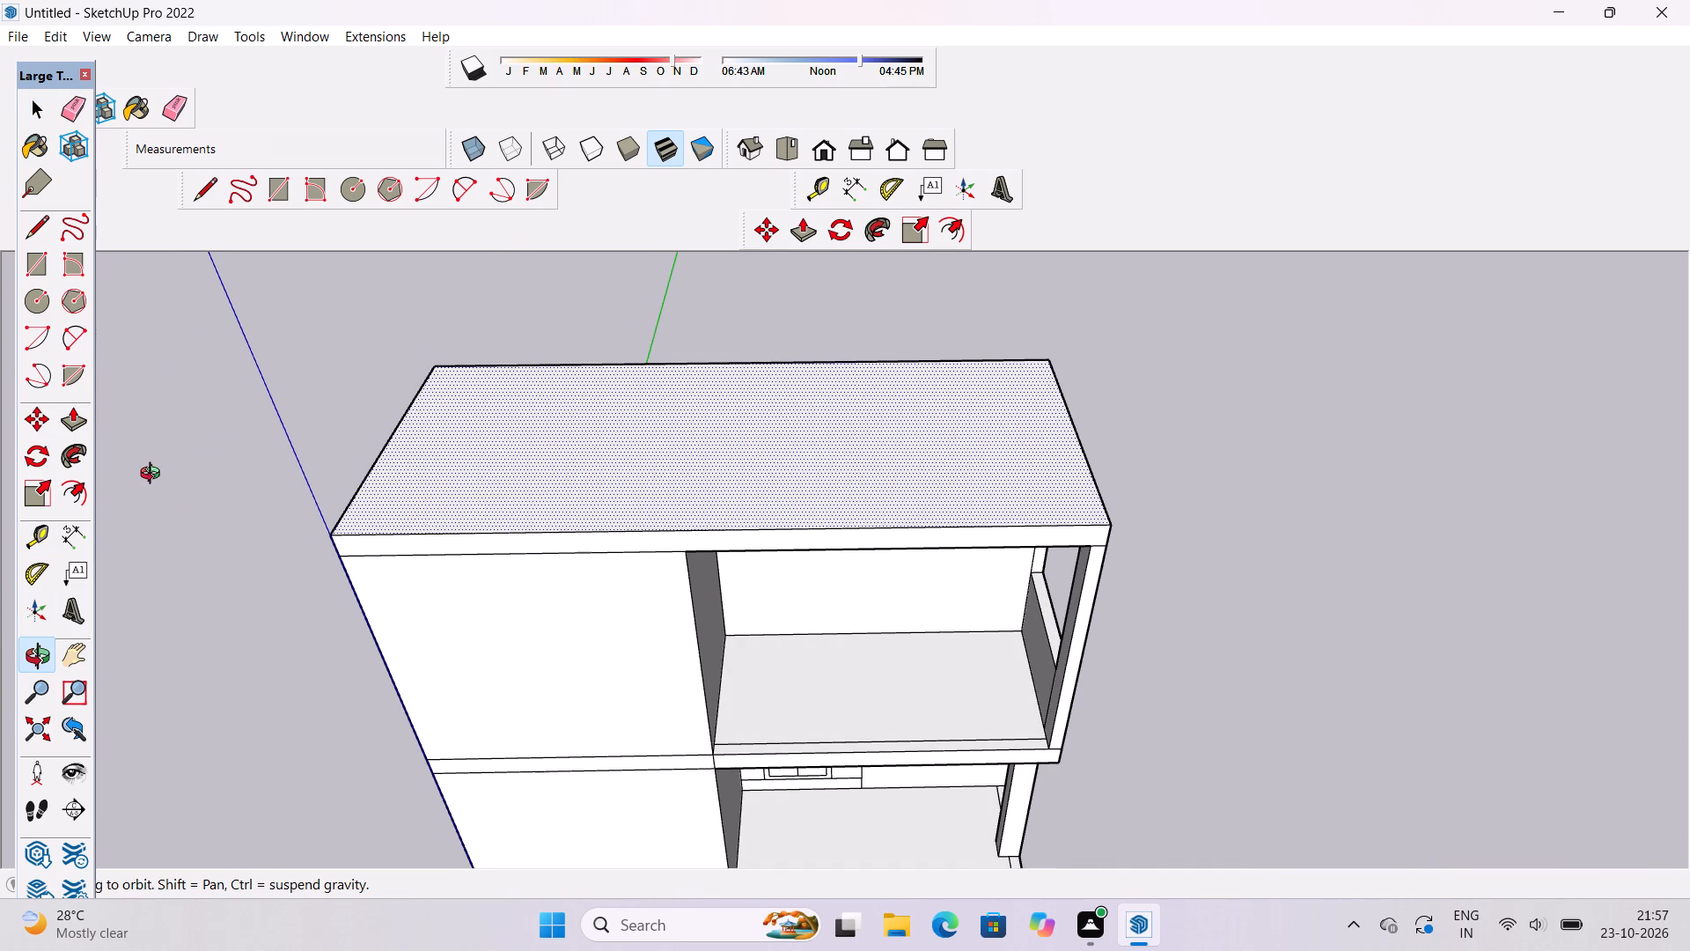
scroll(781, 464, "down", 3)
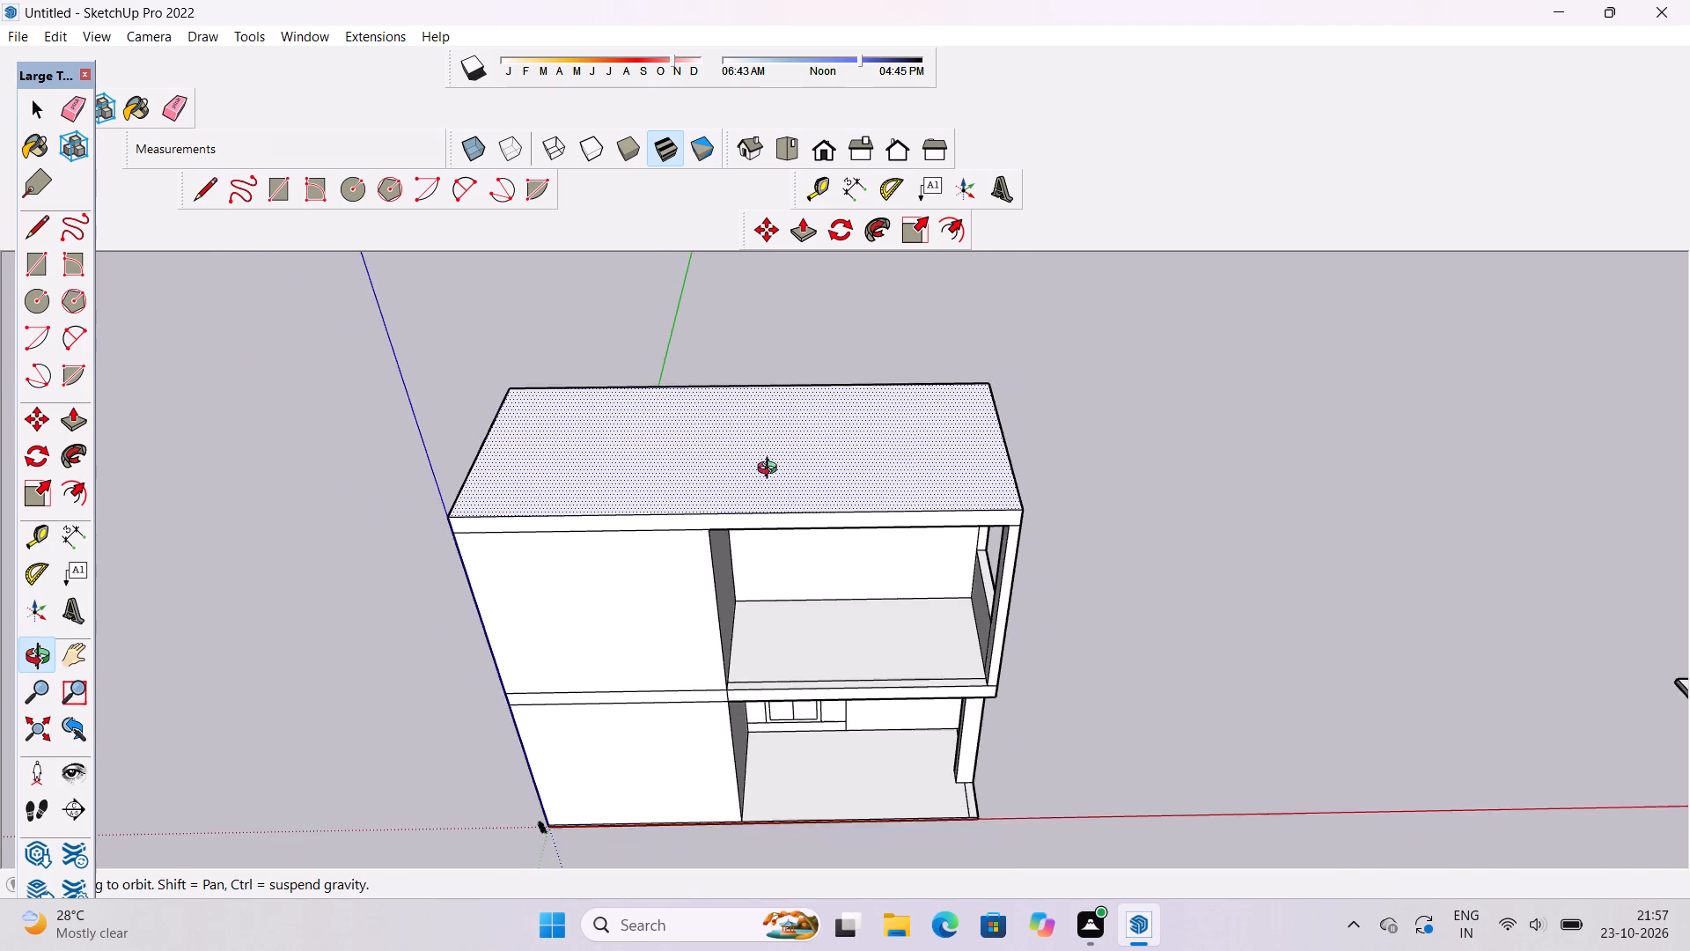
left_click_drag(763, 459, 695, 579, "shift")
left_click_drag(695, 579, 716, 649)
scroll(642, 704, "up", 3)
left_click_drag(640, 700, 630, 700, "shift")
key("space")
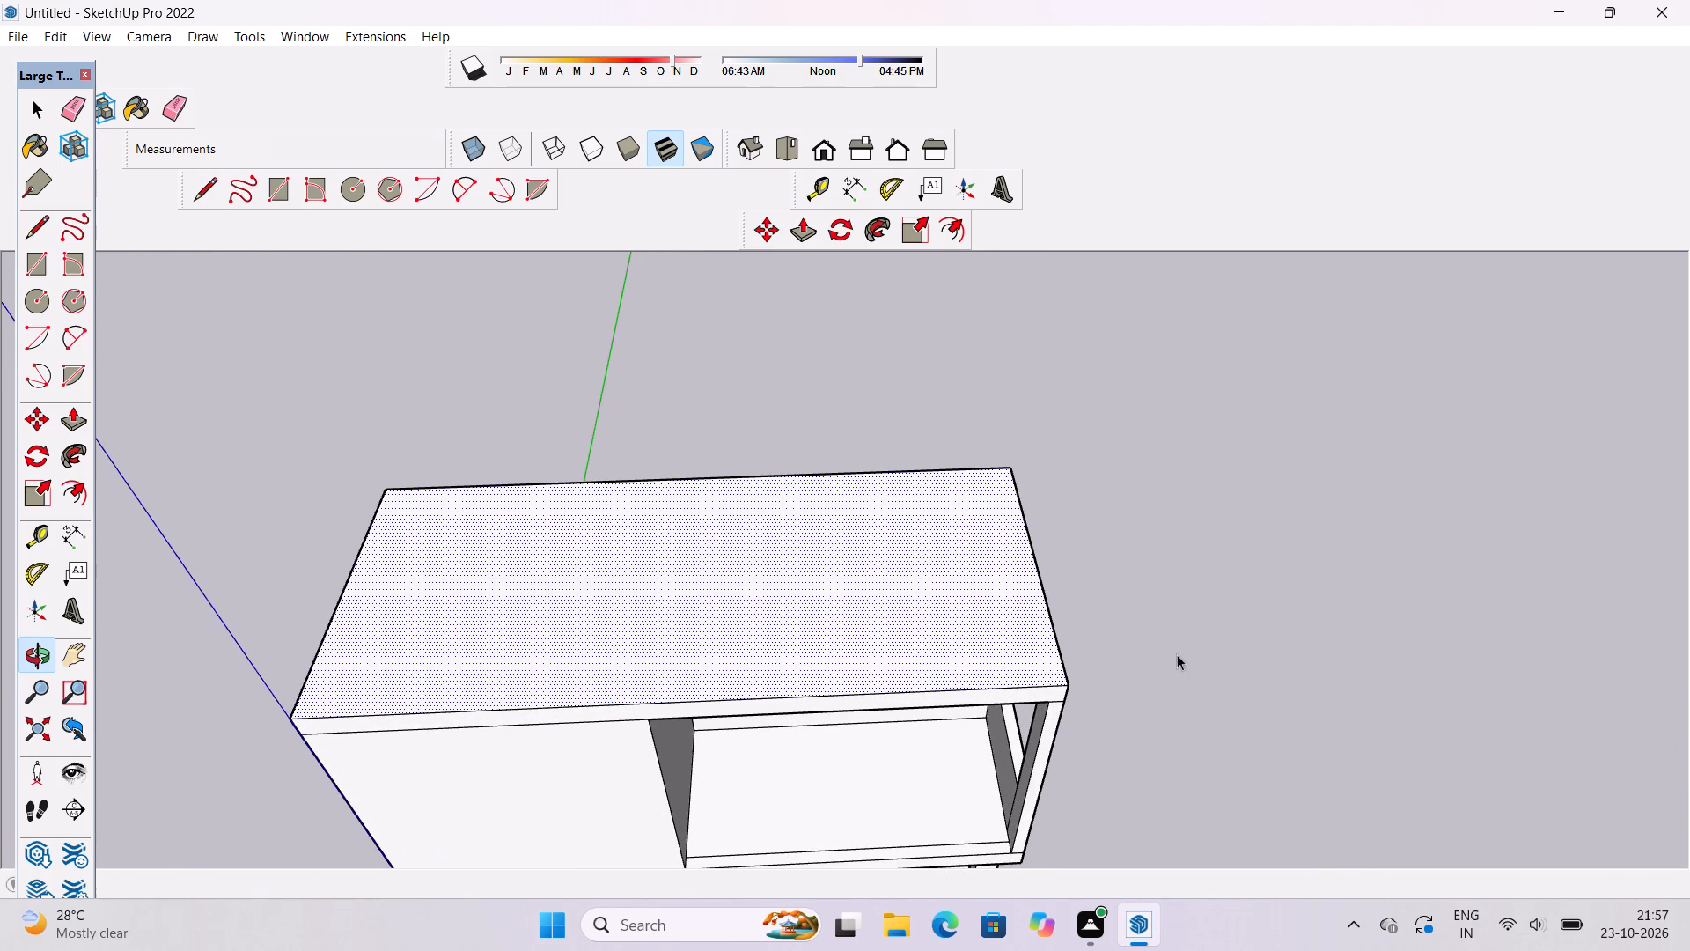
left_click(1150, 638)
Start the Tape Measure tool over the roof slab's top face.
key("t")
scroll(867, 583, "down", 6)
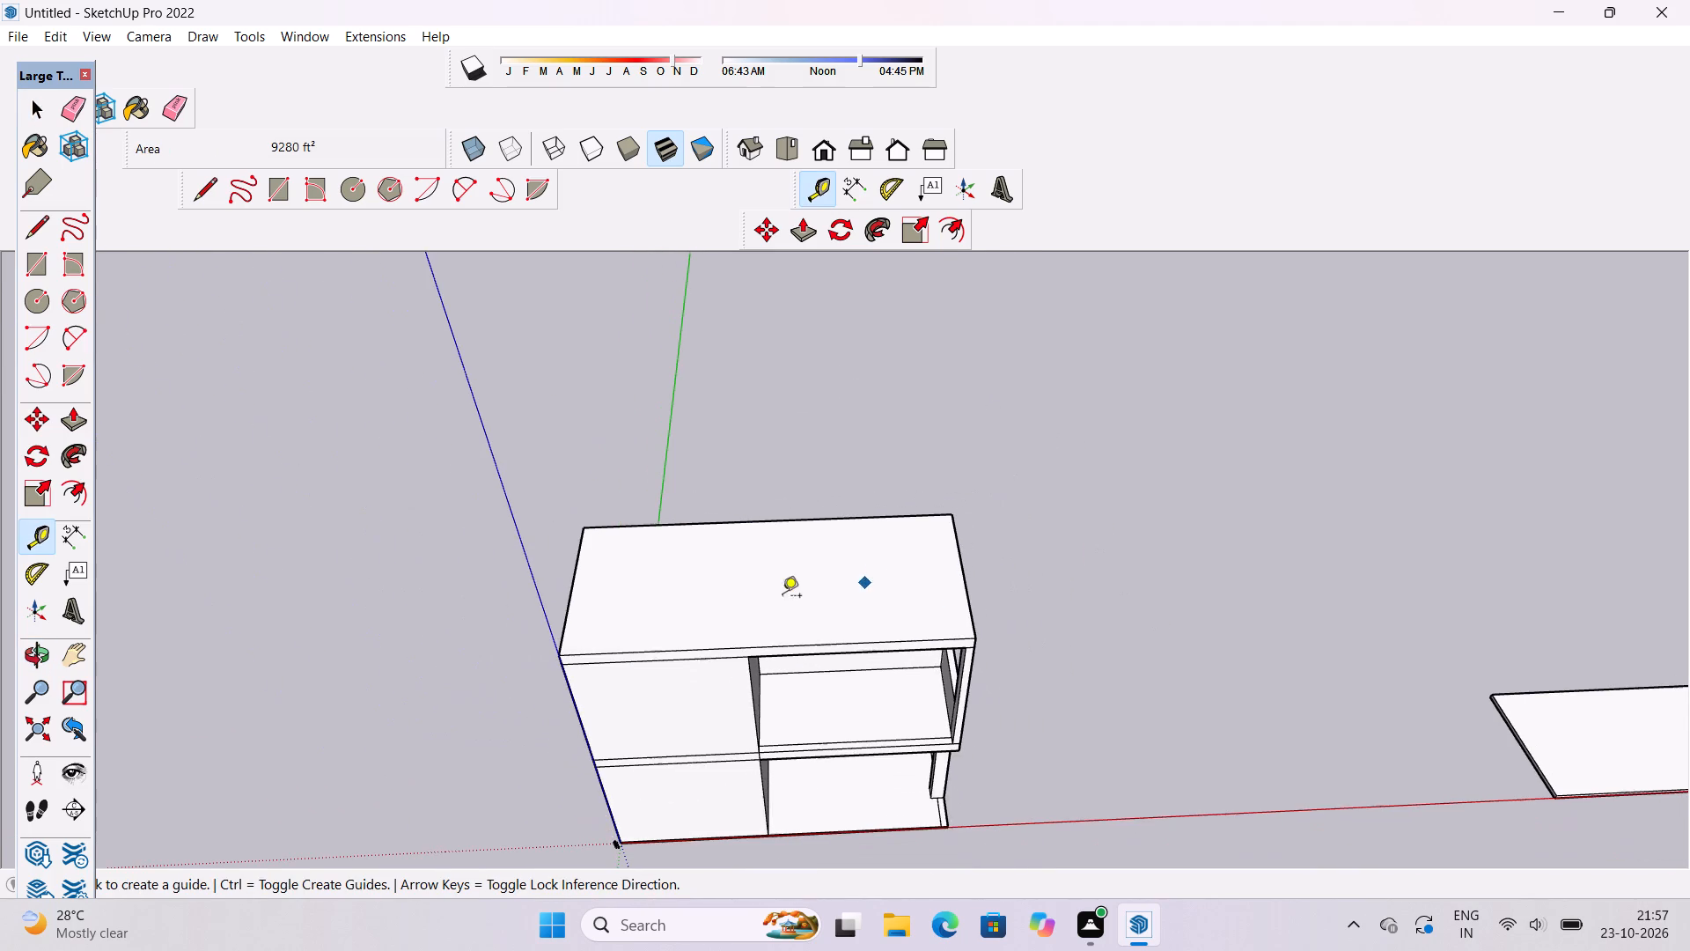
scroll(515, 563, "down", 6)
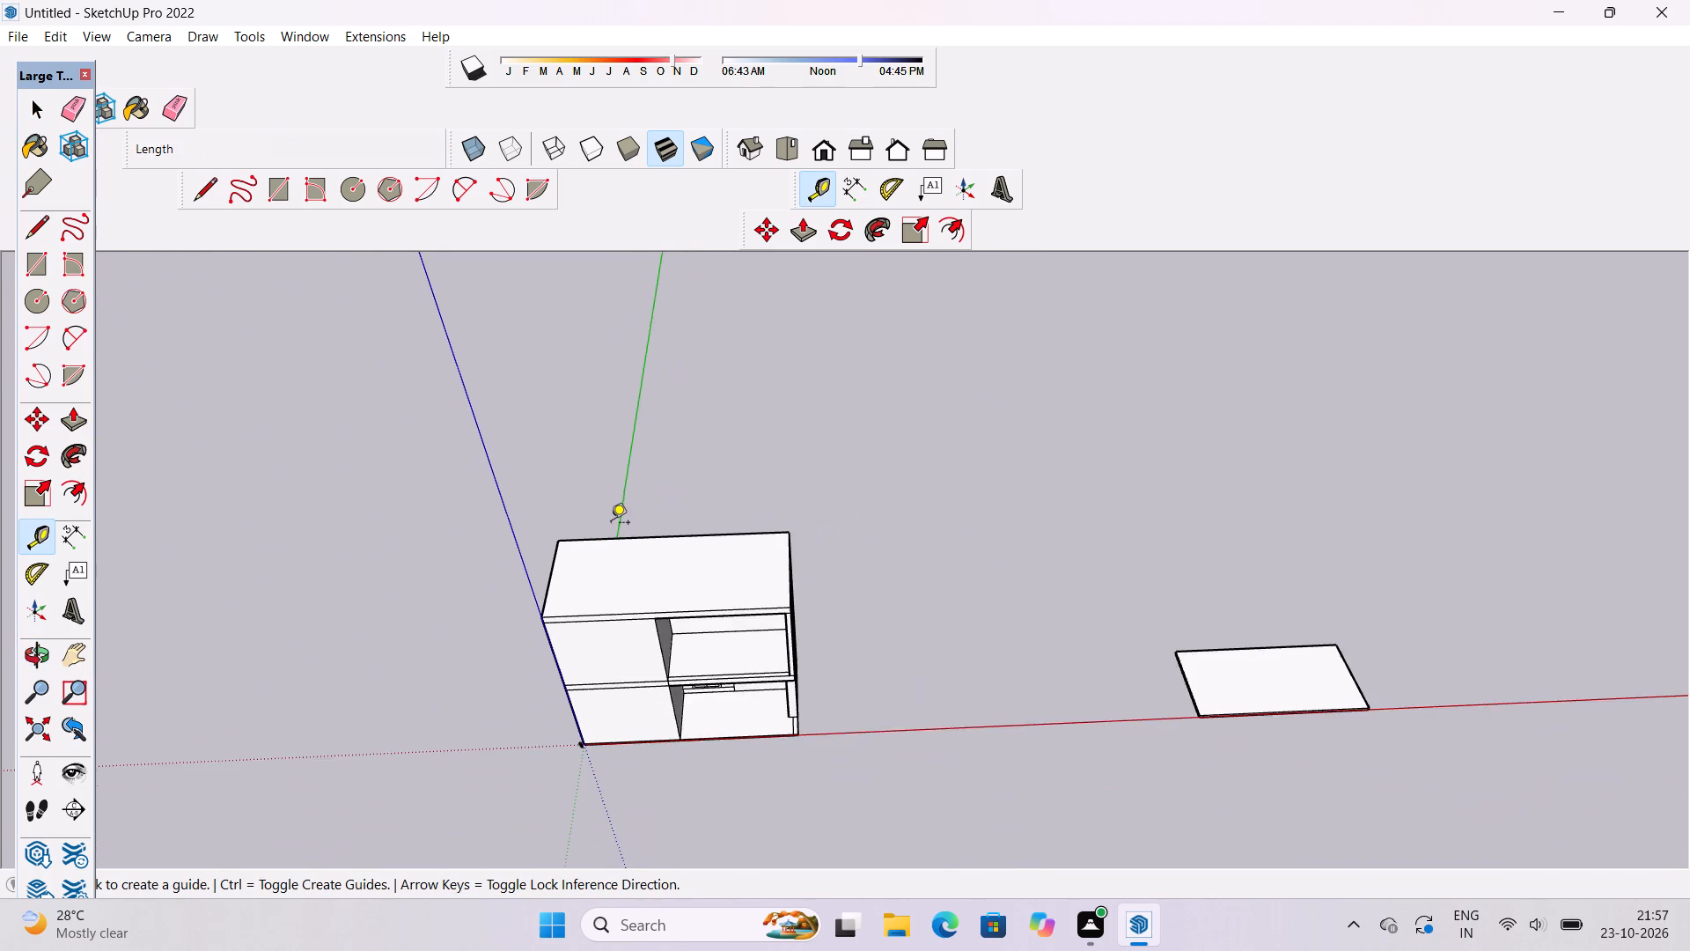
scroll(611, 524, "up", 1)
scroll(611, 524, "down", 2)
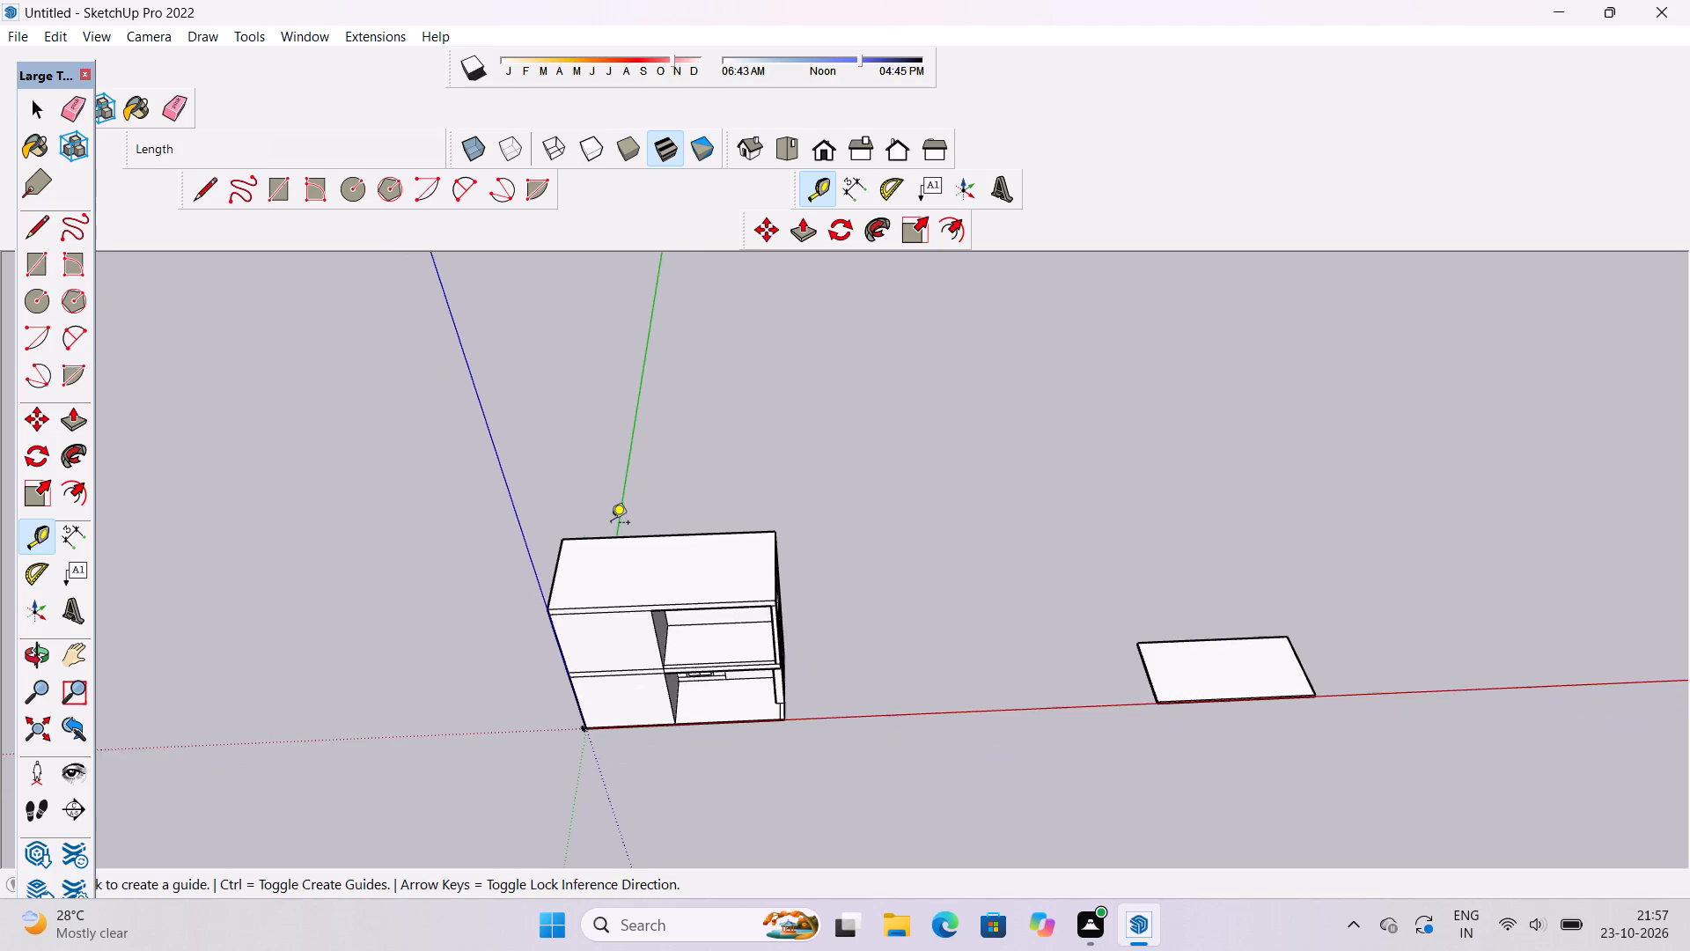
scroll(611, 524, "down", 1)
scroll(611, 546, "up", 4)
scroll(489, 541, "down", 4)
scroll(629, 557, "up", 1)
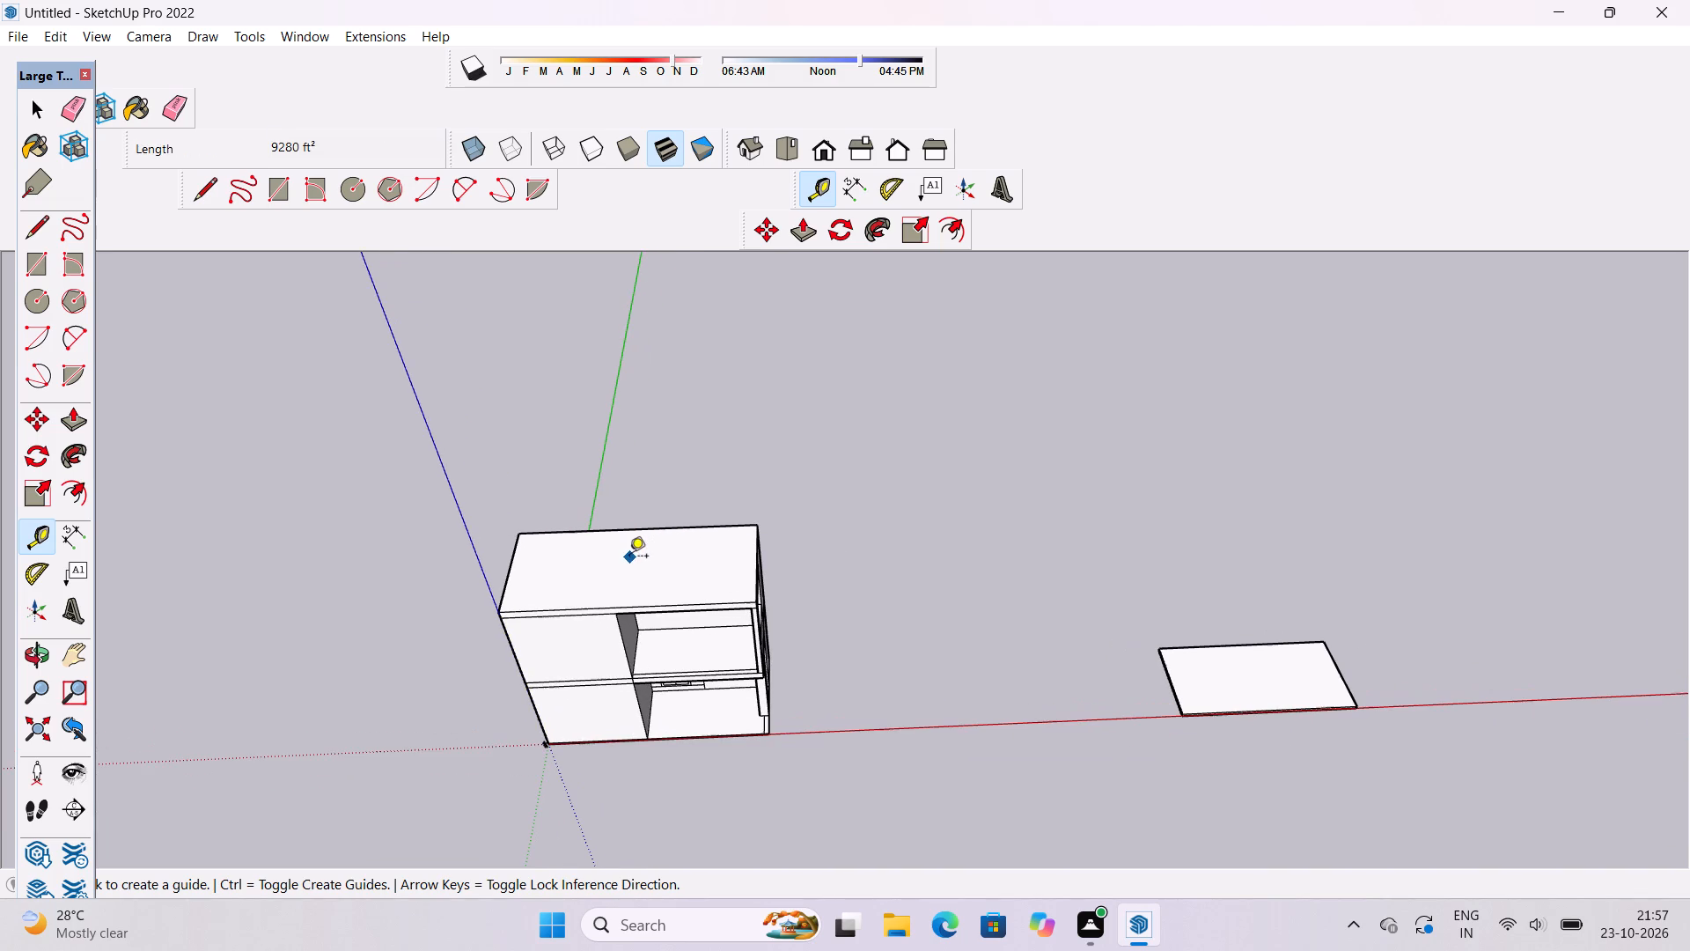
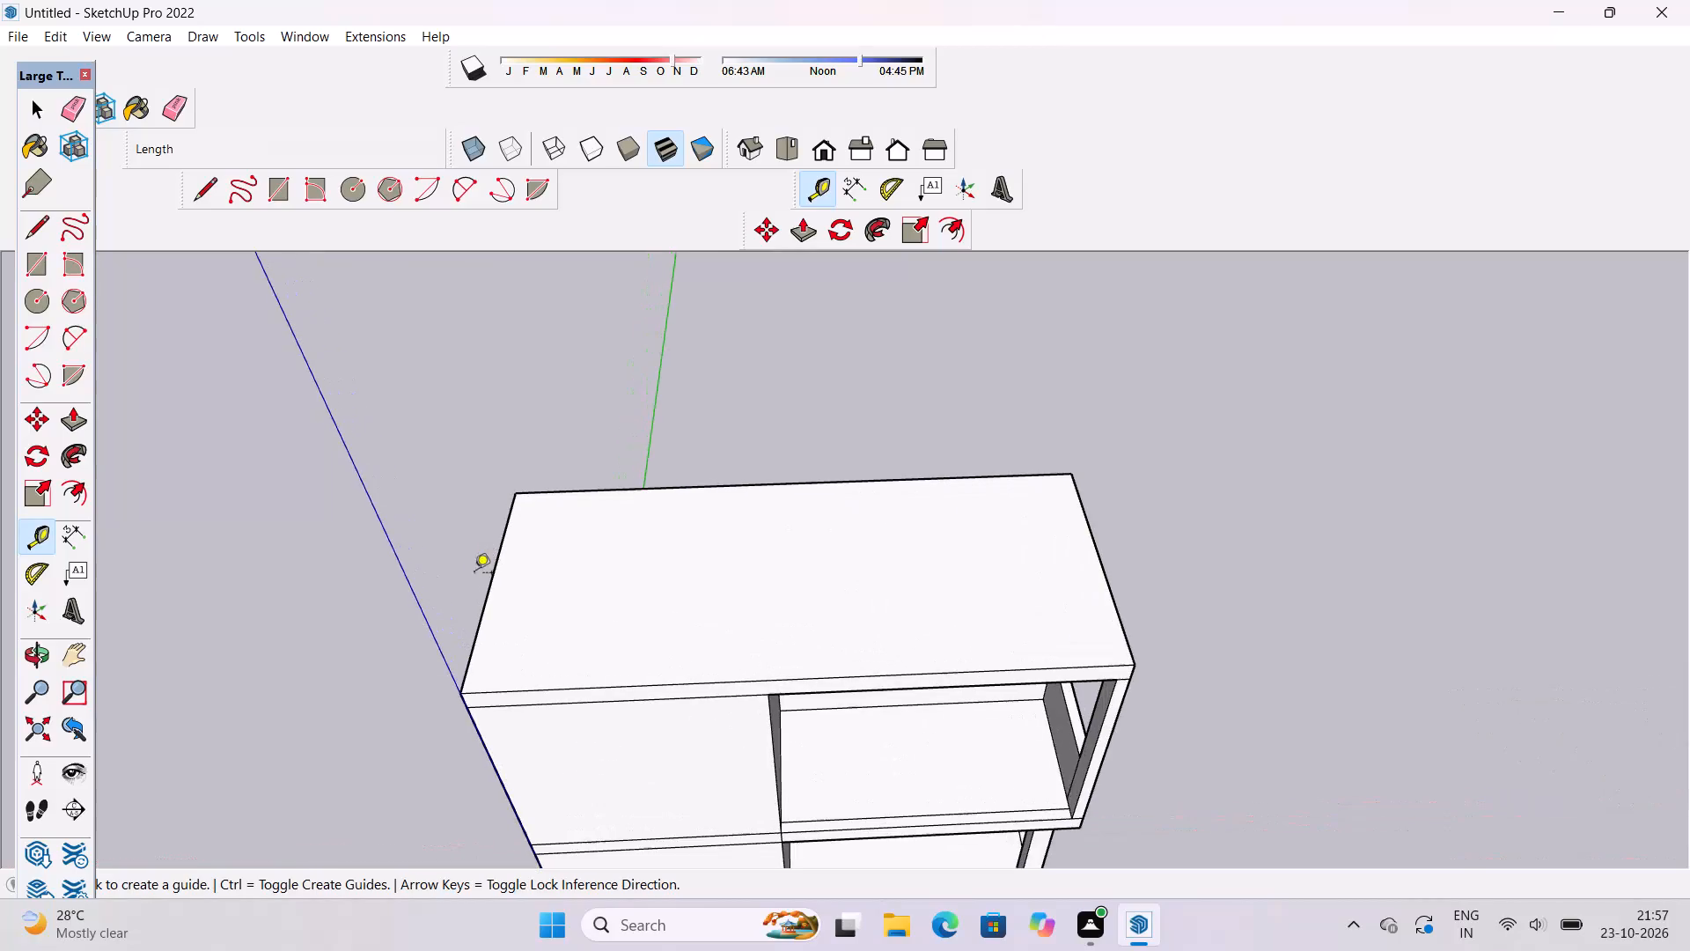
Place a Tape Measure guide 65' in from the roof slab's short outer edge, aligned with the terrace's inner wall corner.
scroll(482, 613, "up", 5)
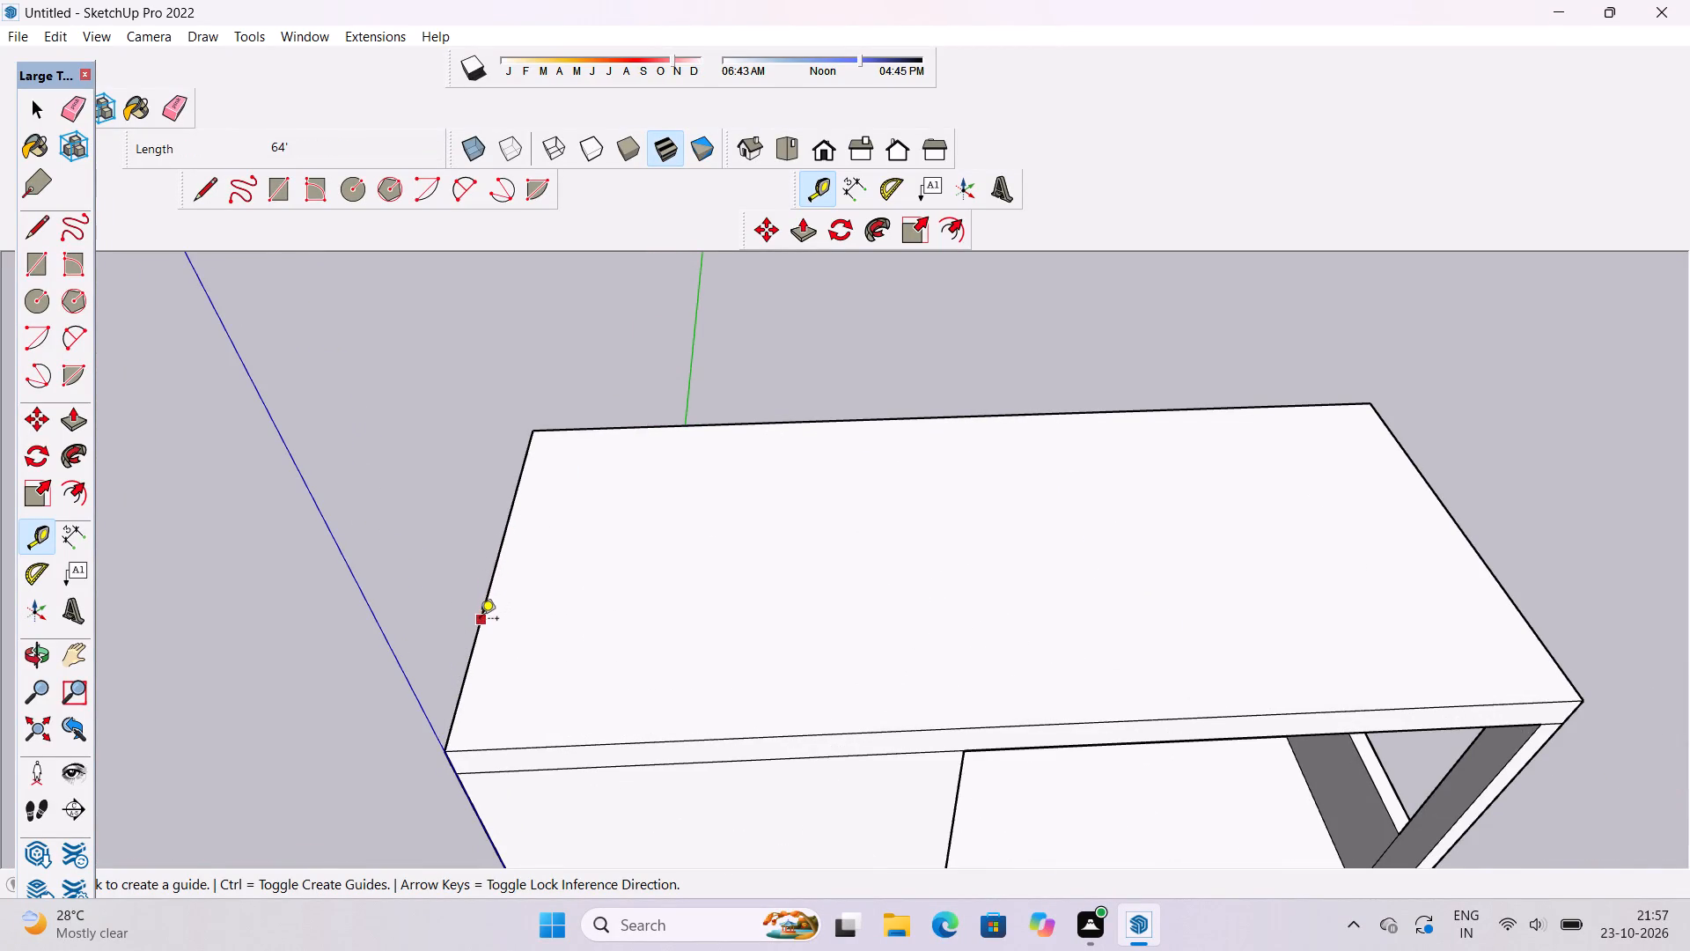
left_click(496, 566)
scroll(496, 566, "down", 1)
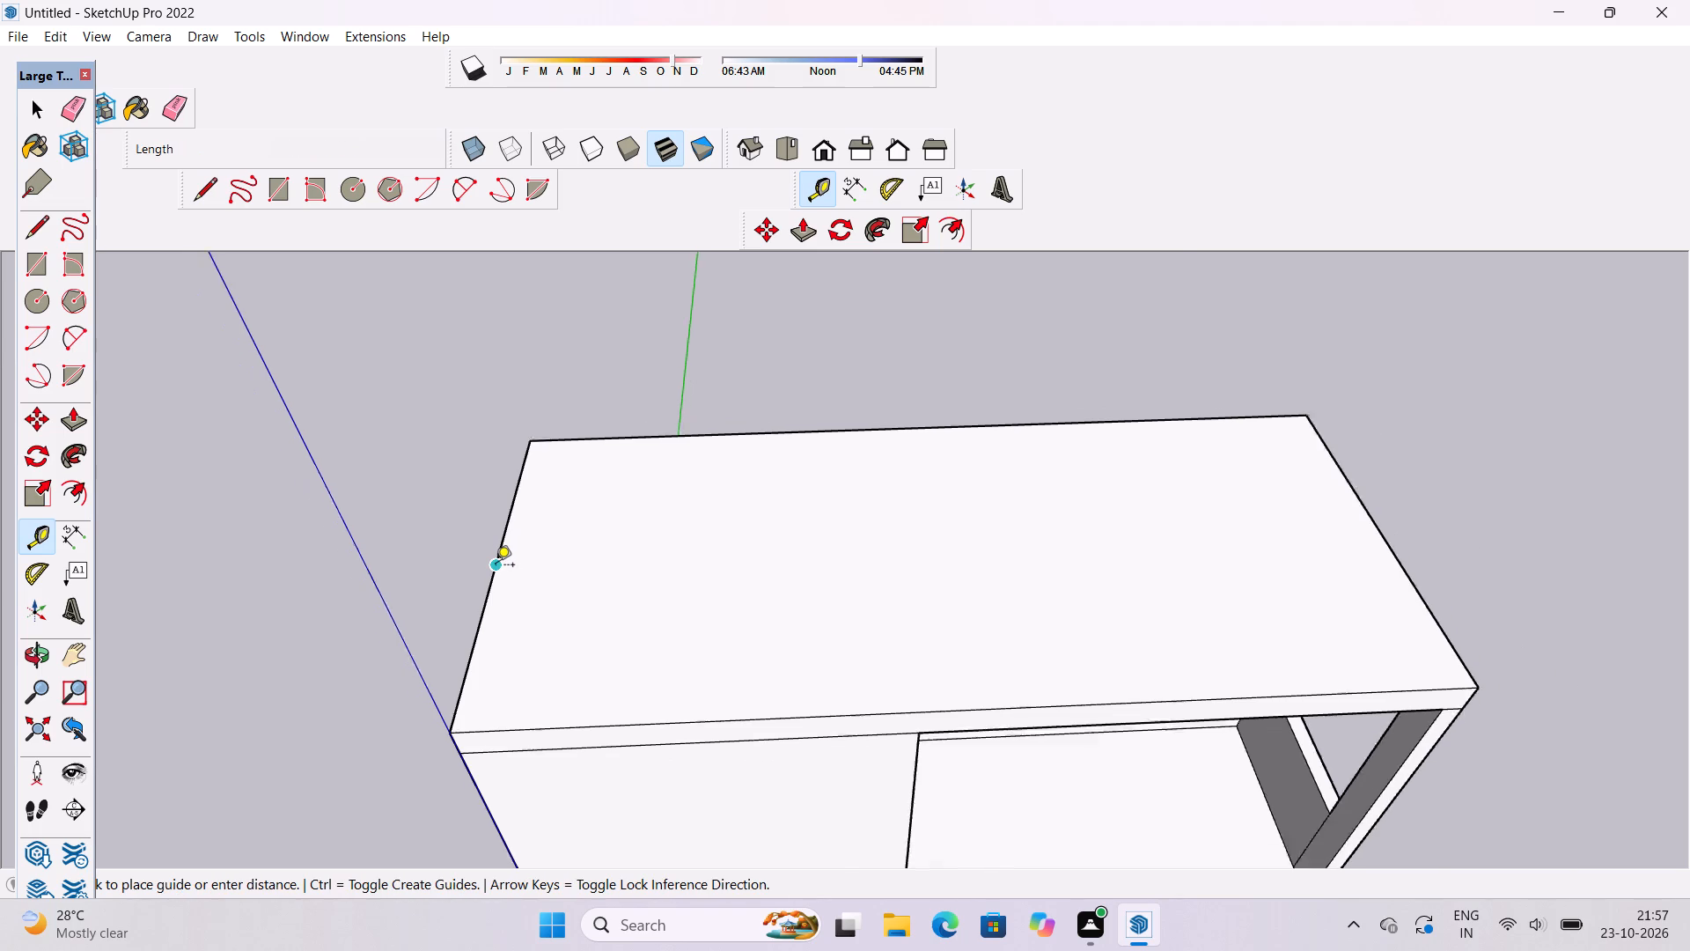
scroll(496, 566, "down", 2)
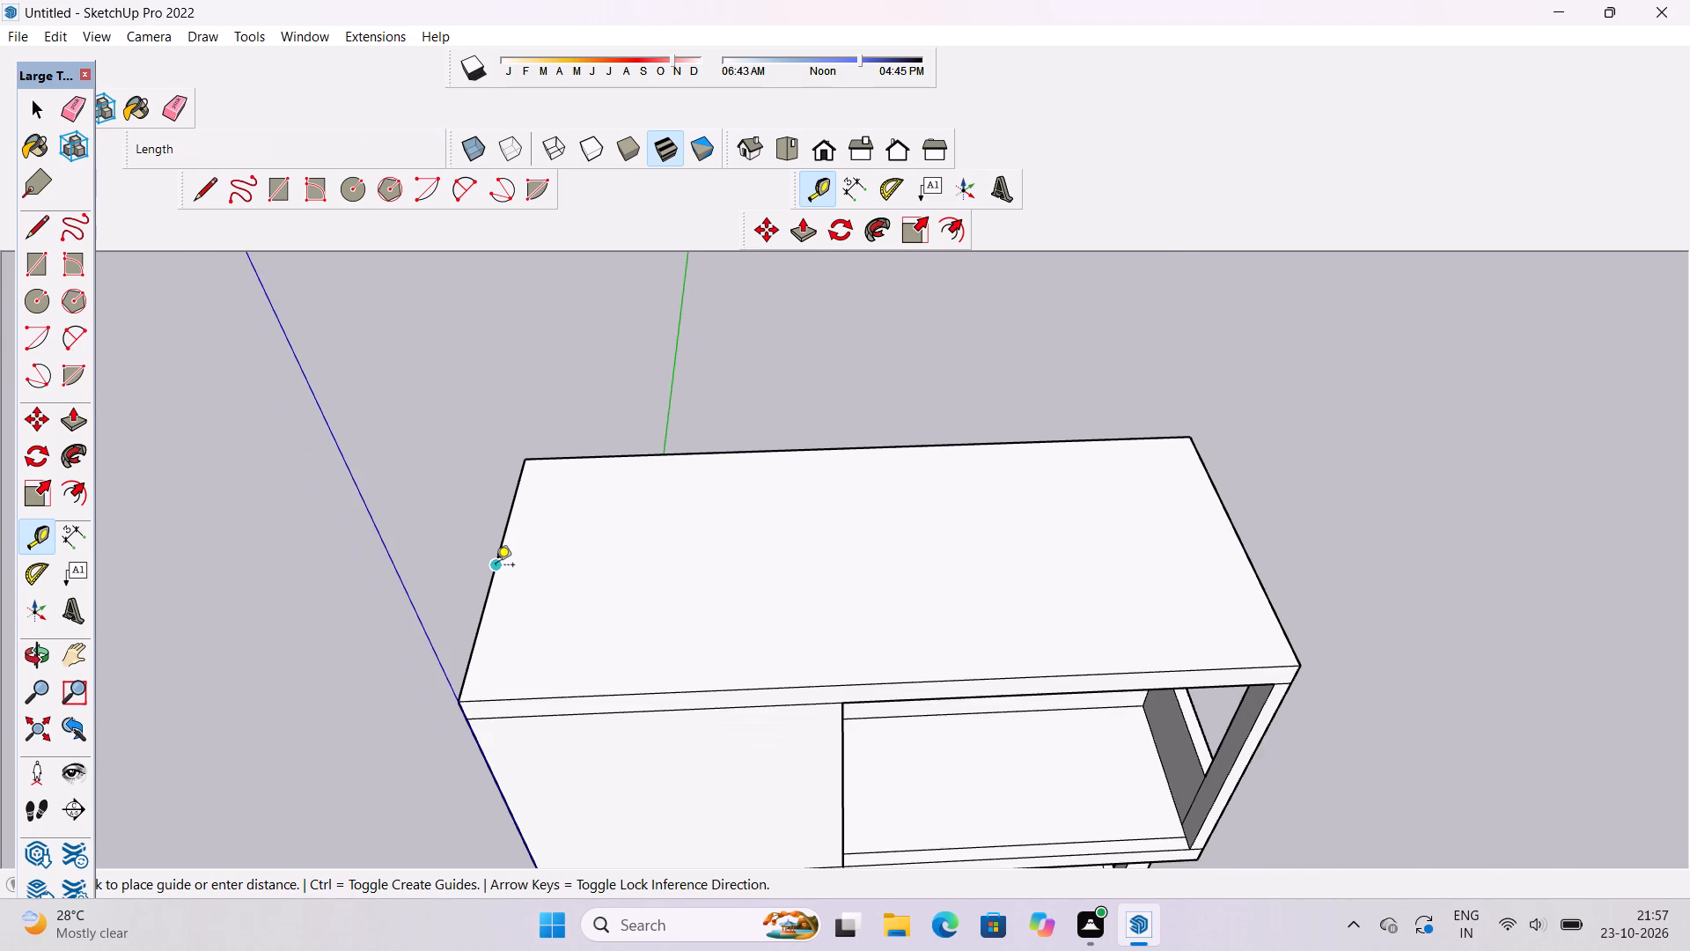
scroll(496, 566, "down", 10)
scroll(602, 586, "up", 10)
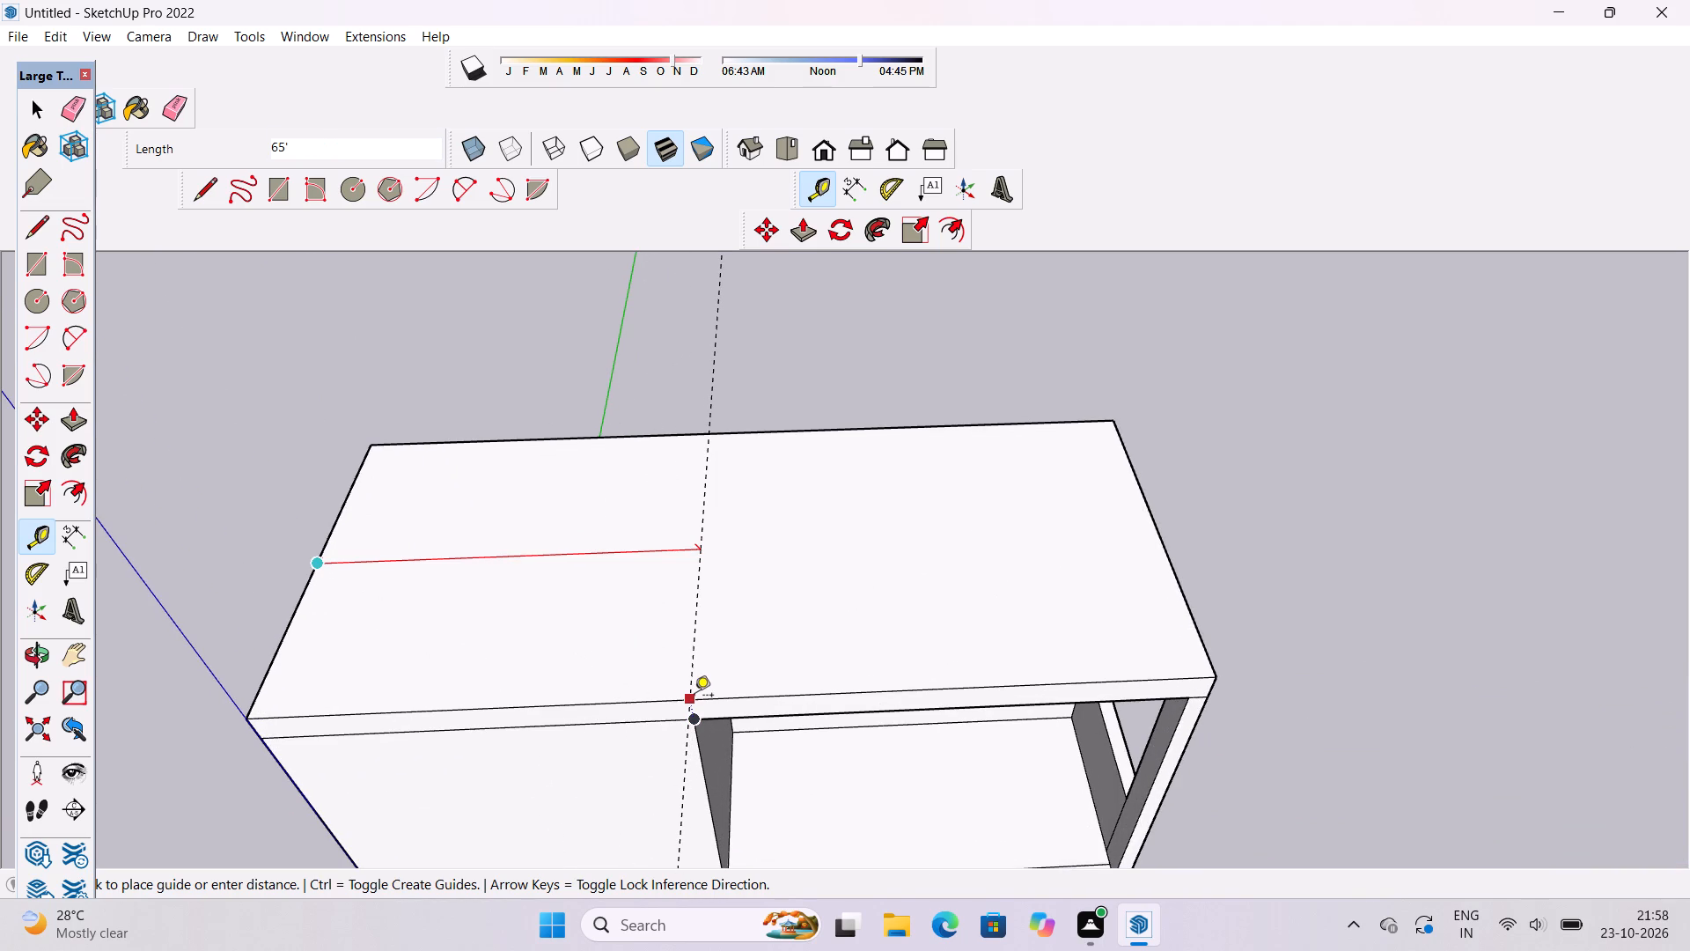
left_click(694, 697)
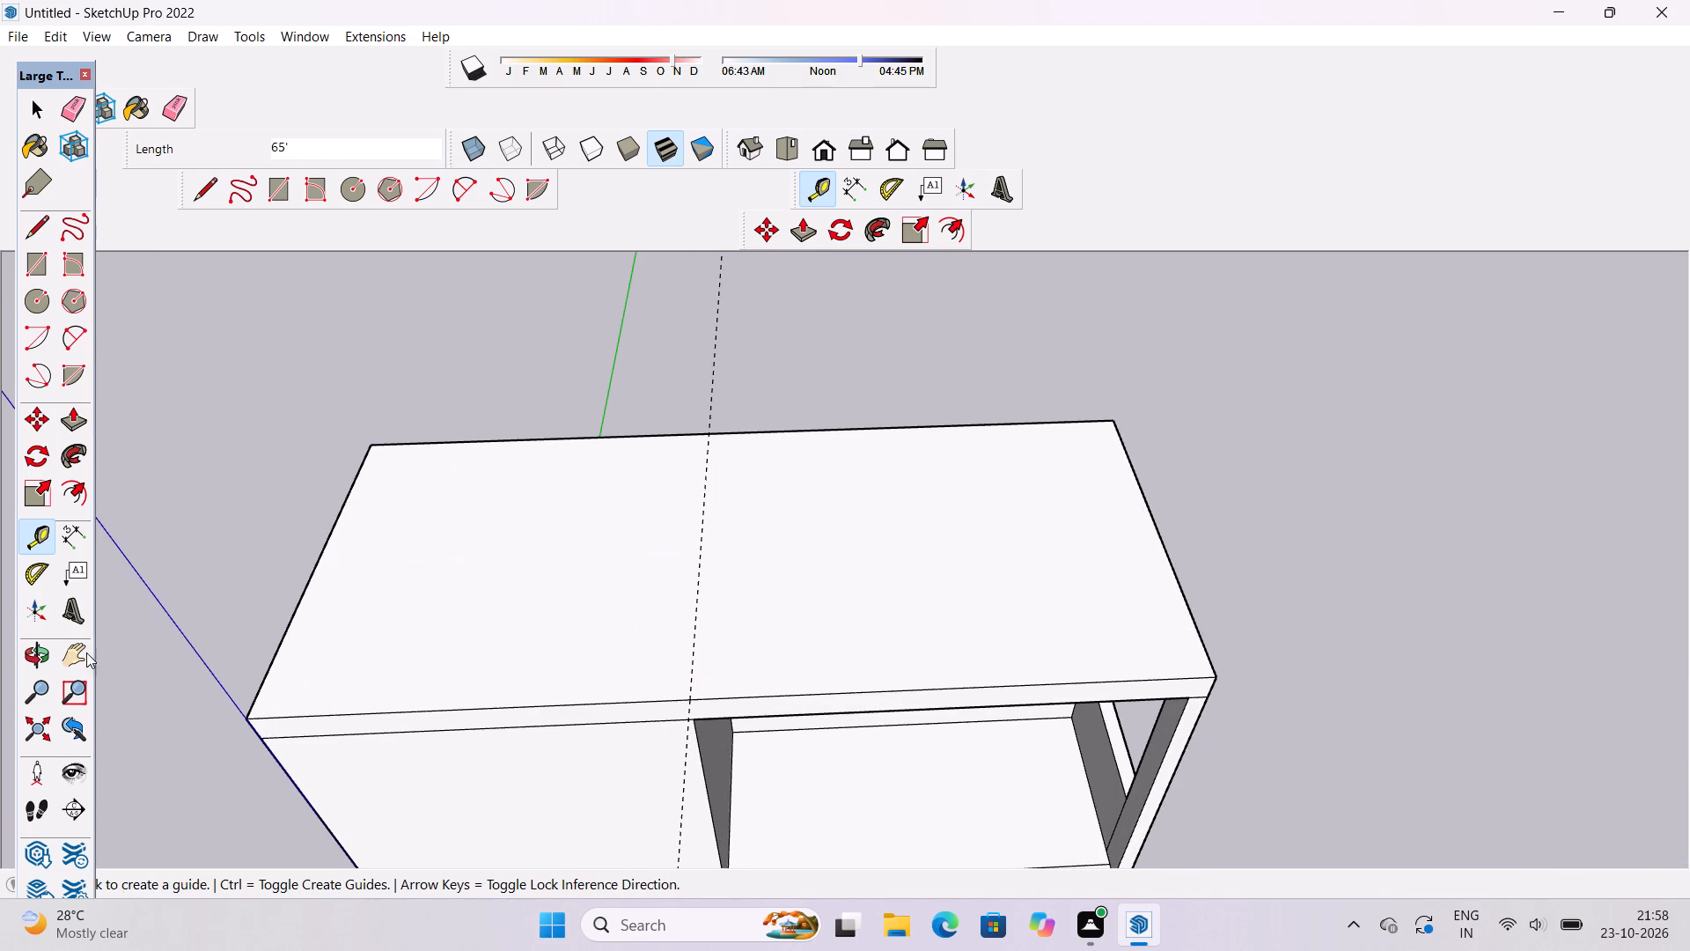
Draw a line from the terrace's inner wall corner up the slab's front face and 64' across the roof along the guide.
left_click(201, 178)
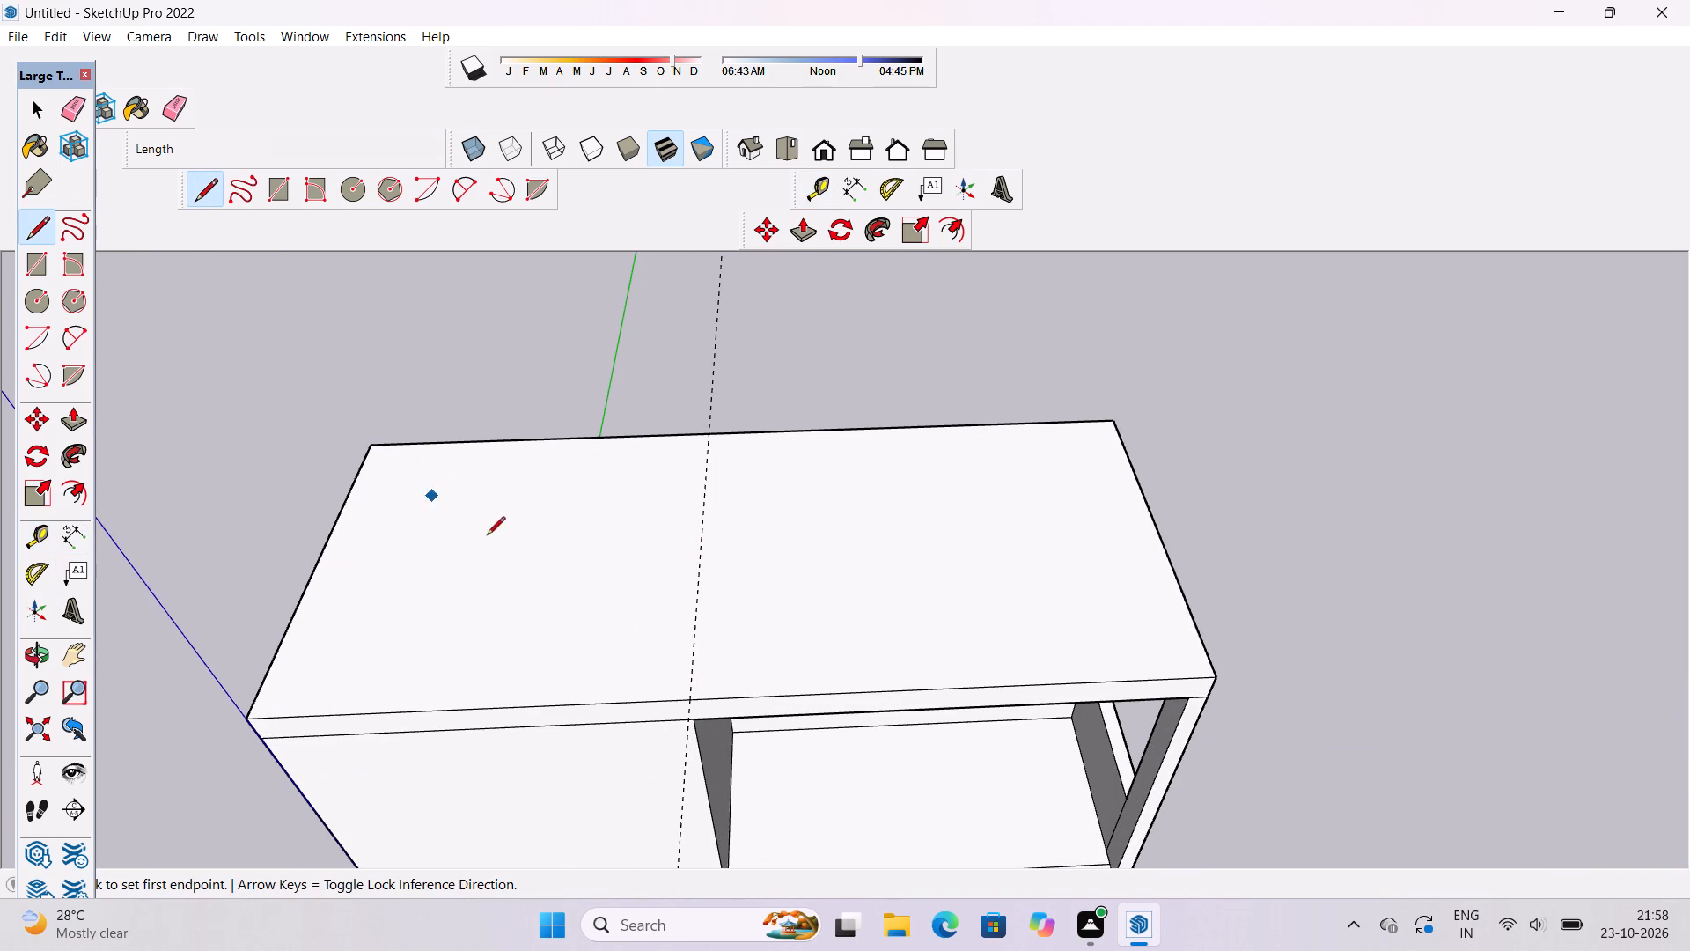
scroll(698, 716, "up", 12)
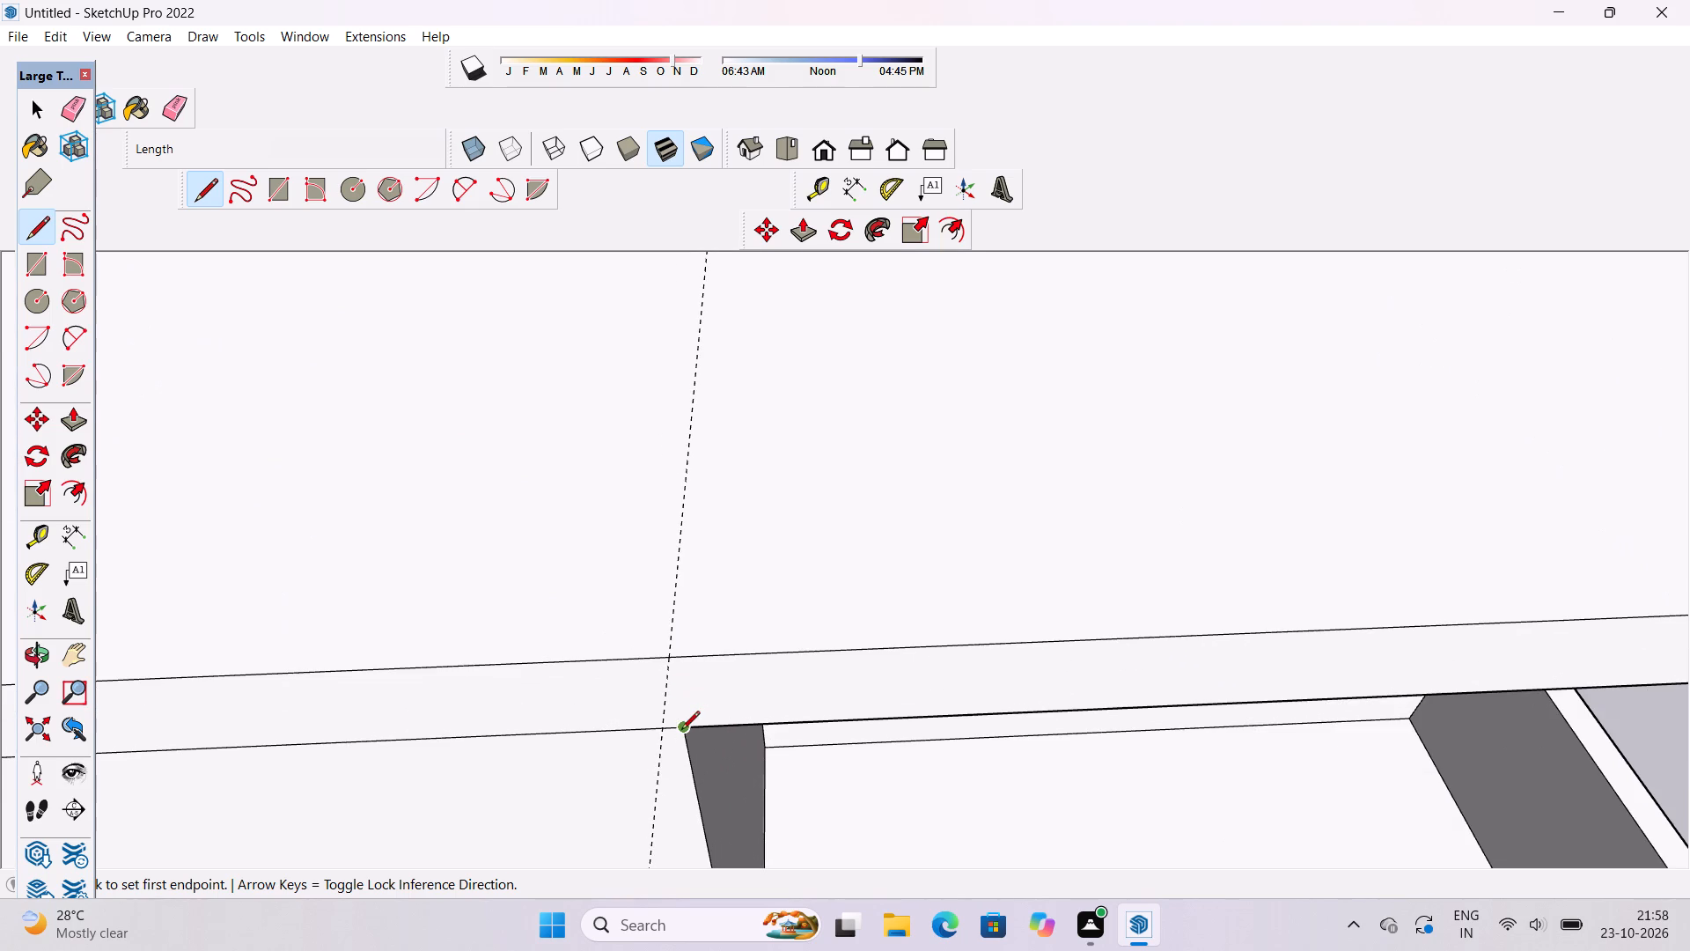
left_click(681, 731)
left_click(671, 656)
scroll(657, 735, "down", 12)
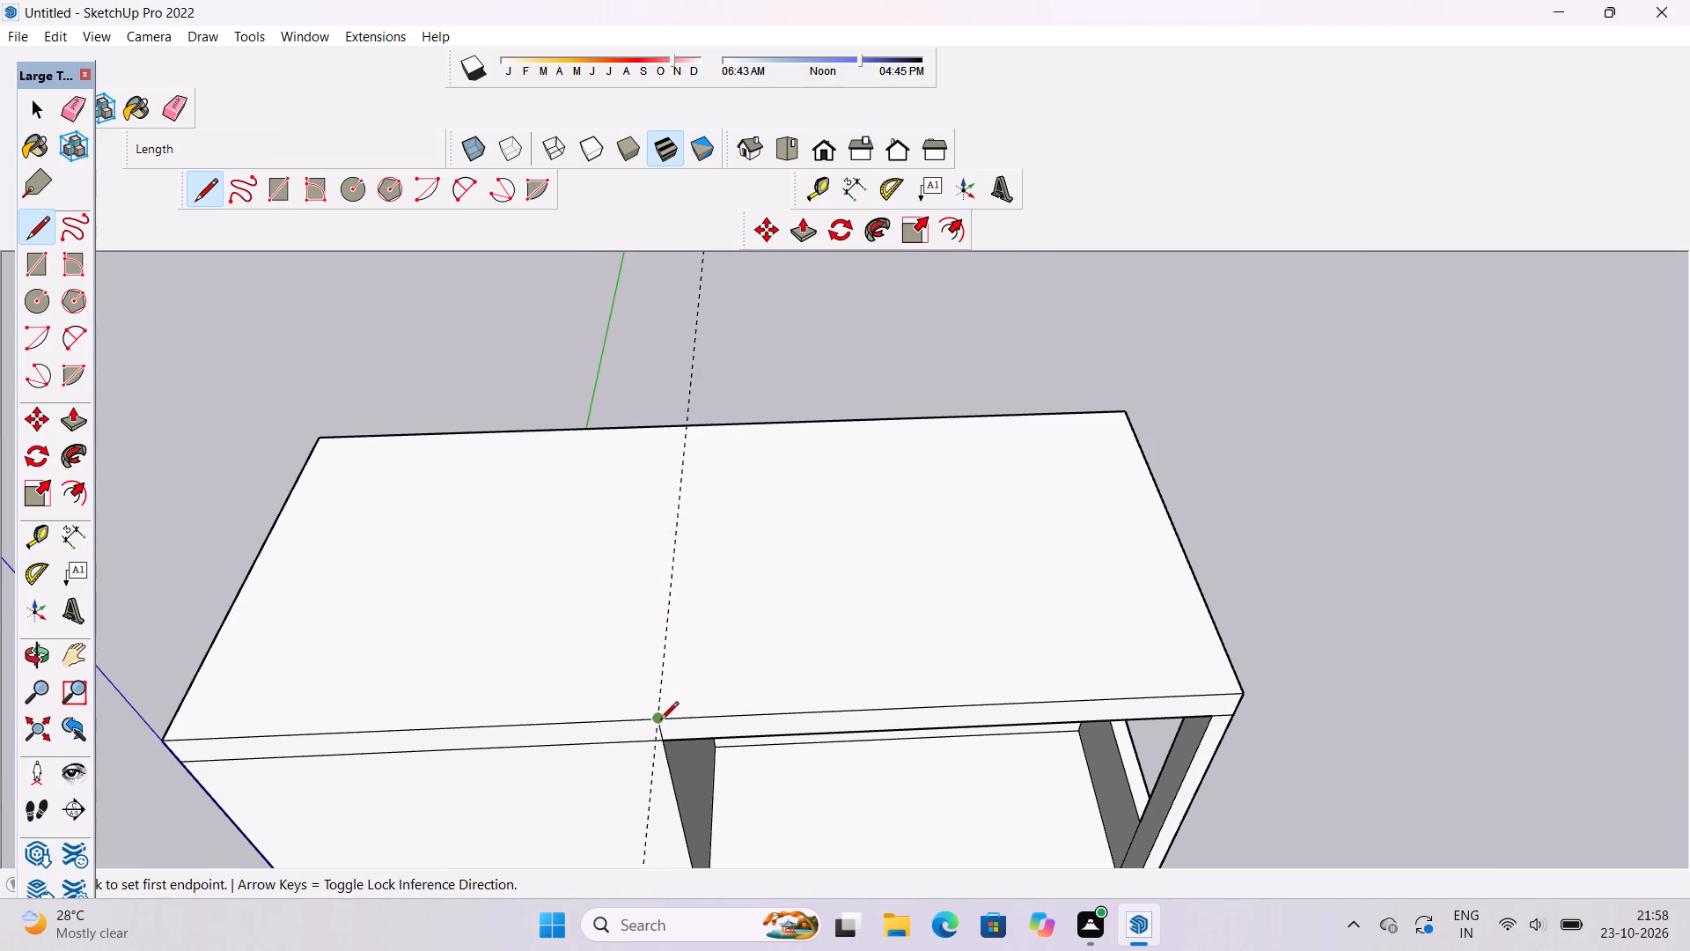
left_click(652, 721)
scroll(650, 720, "up", 3)
scroll(663, 641, "down", 4)
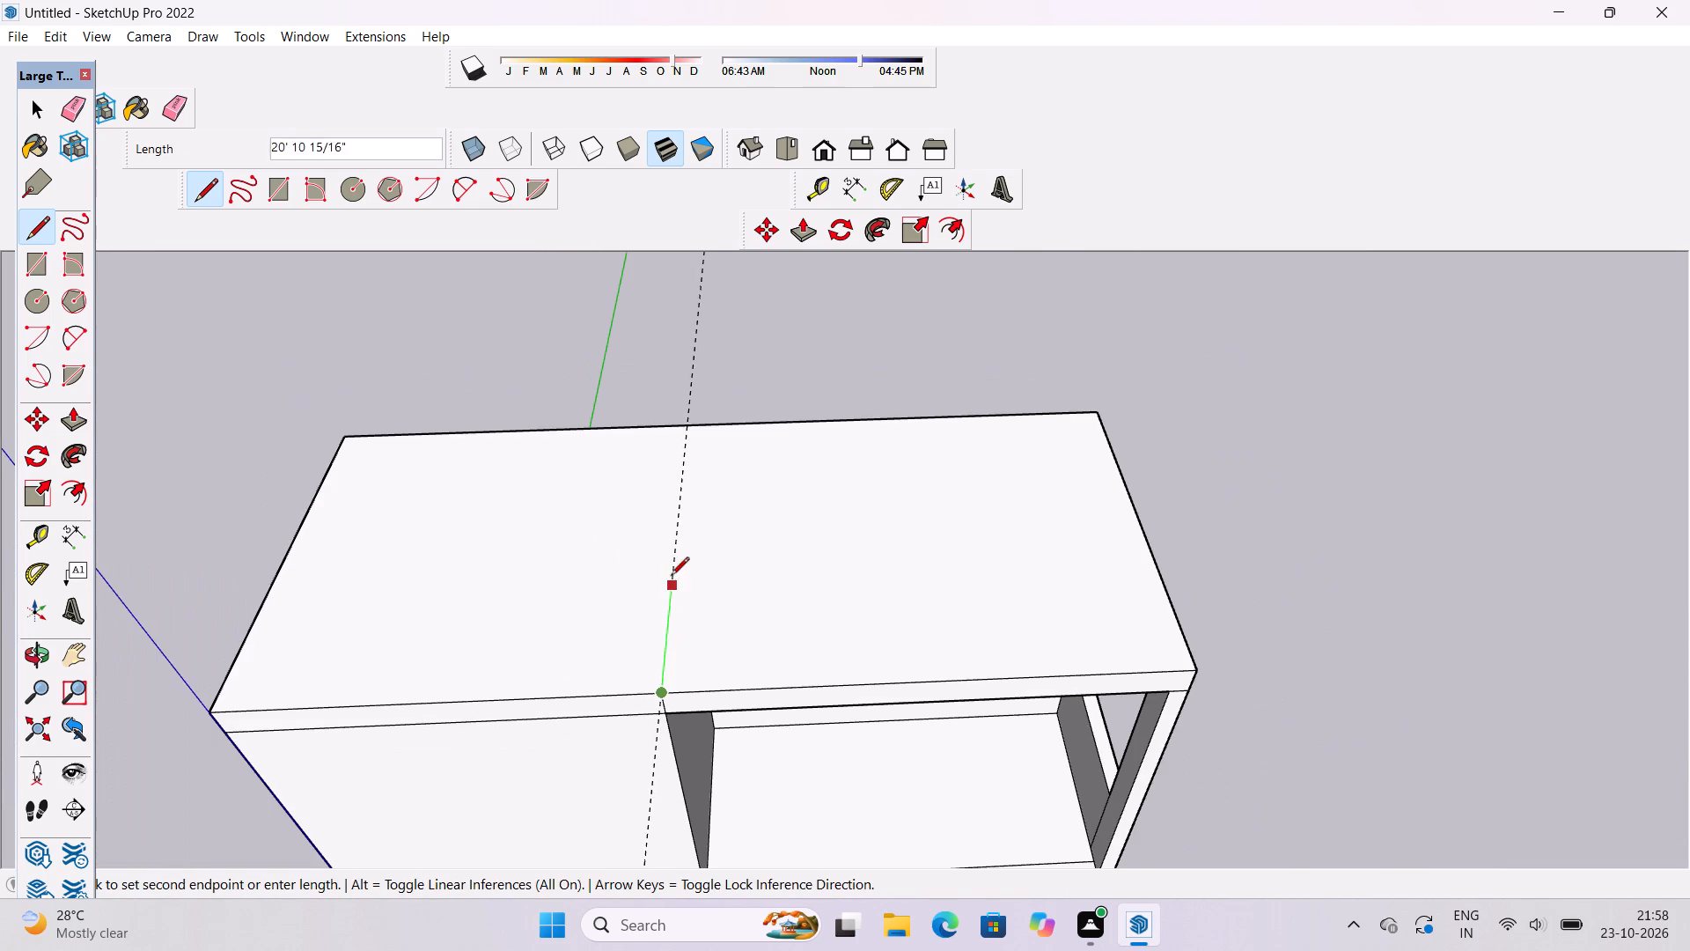
left_click(684, 426)
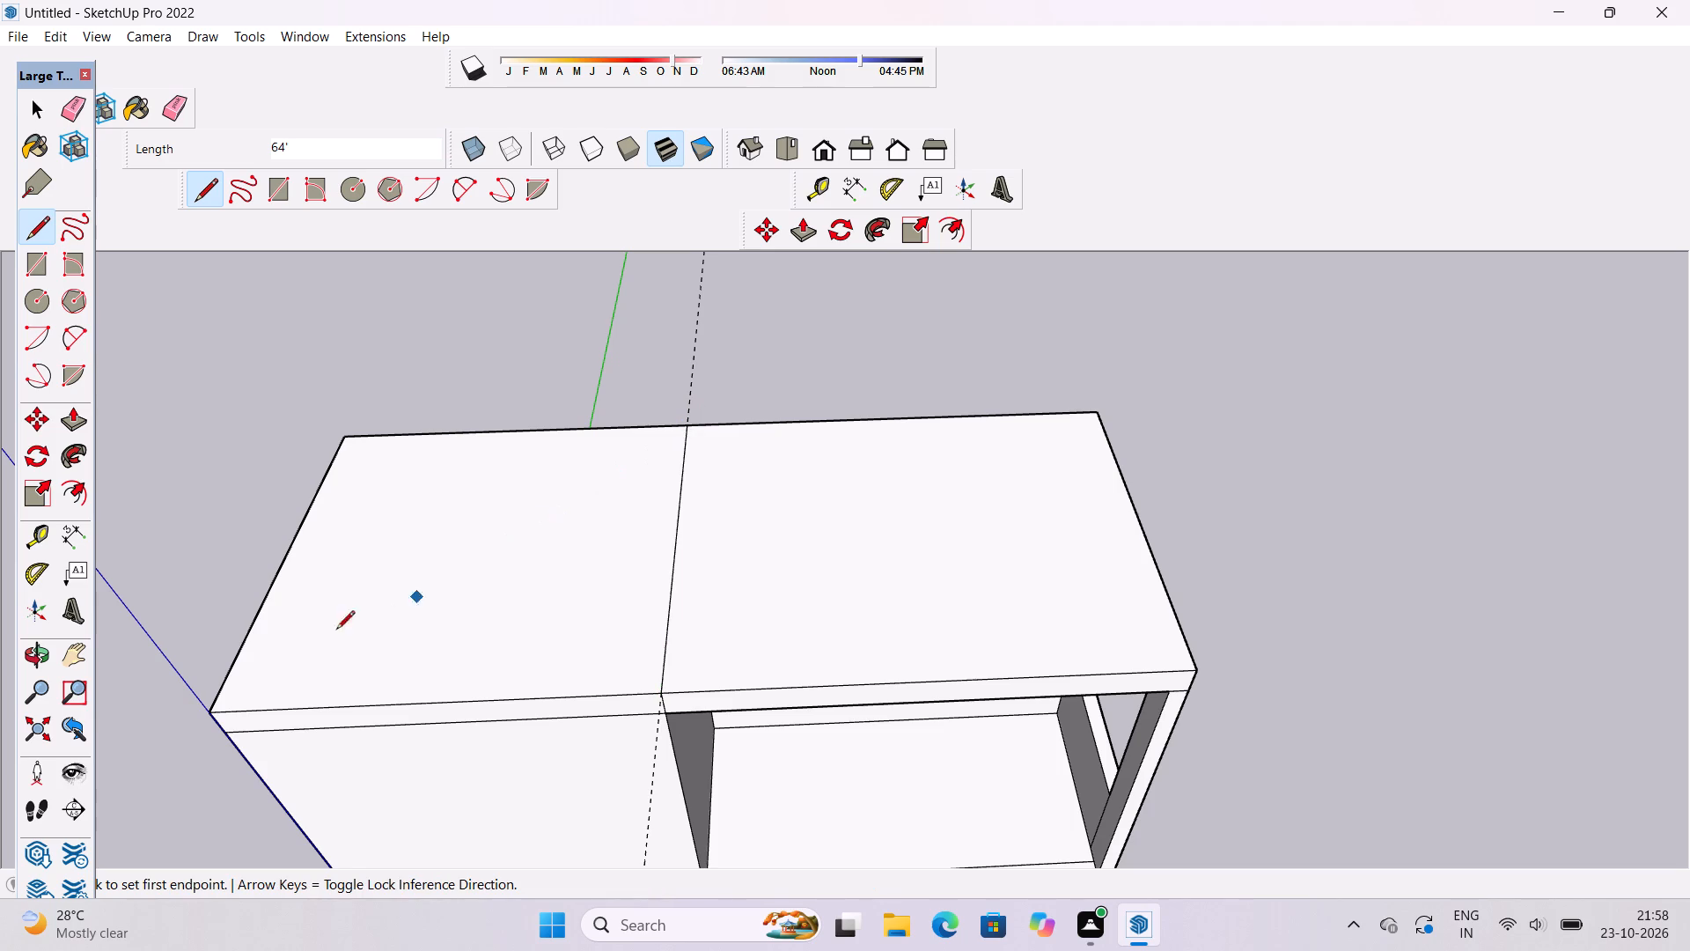
Erase the dashed guide line crossing the roof slab.
left_click(174, 107)
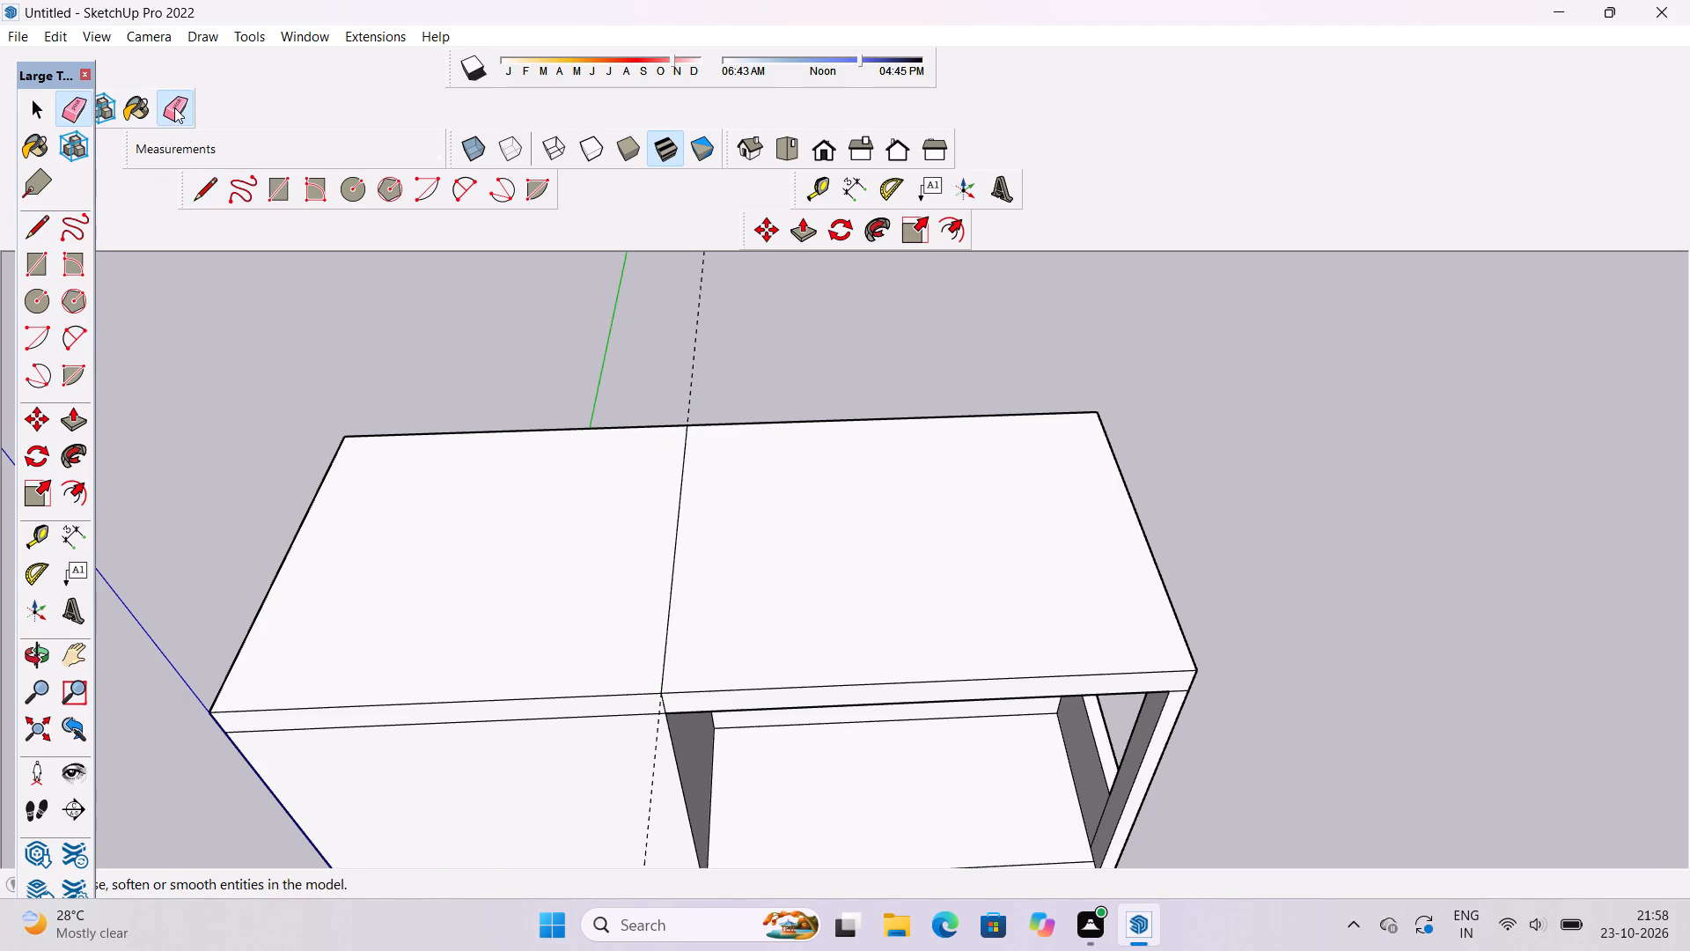
left_click_drag(713, 335, 690, 365)
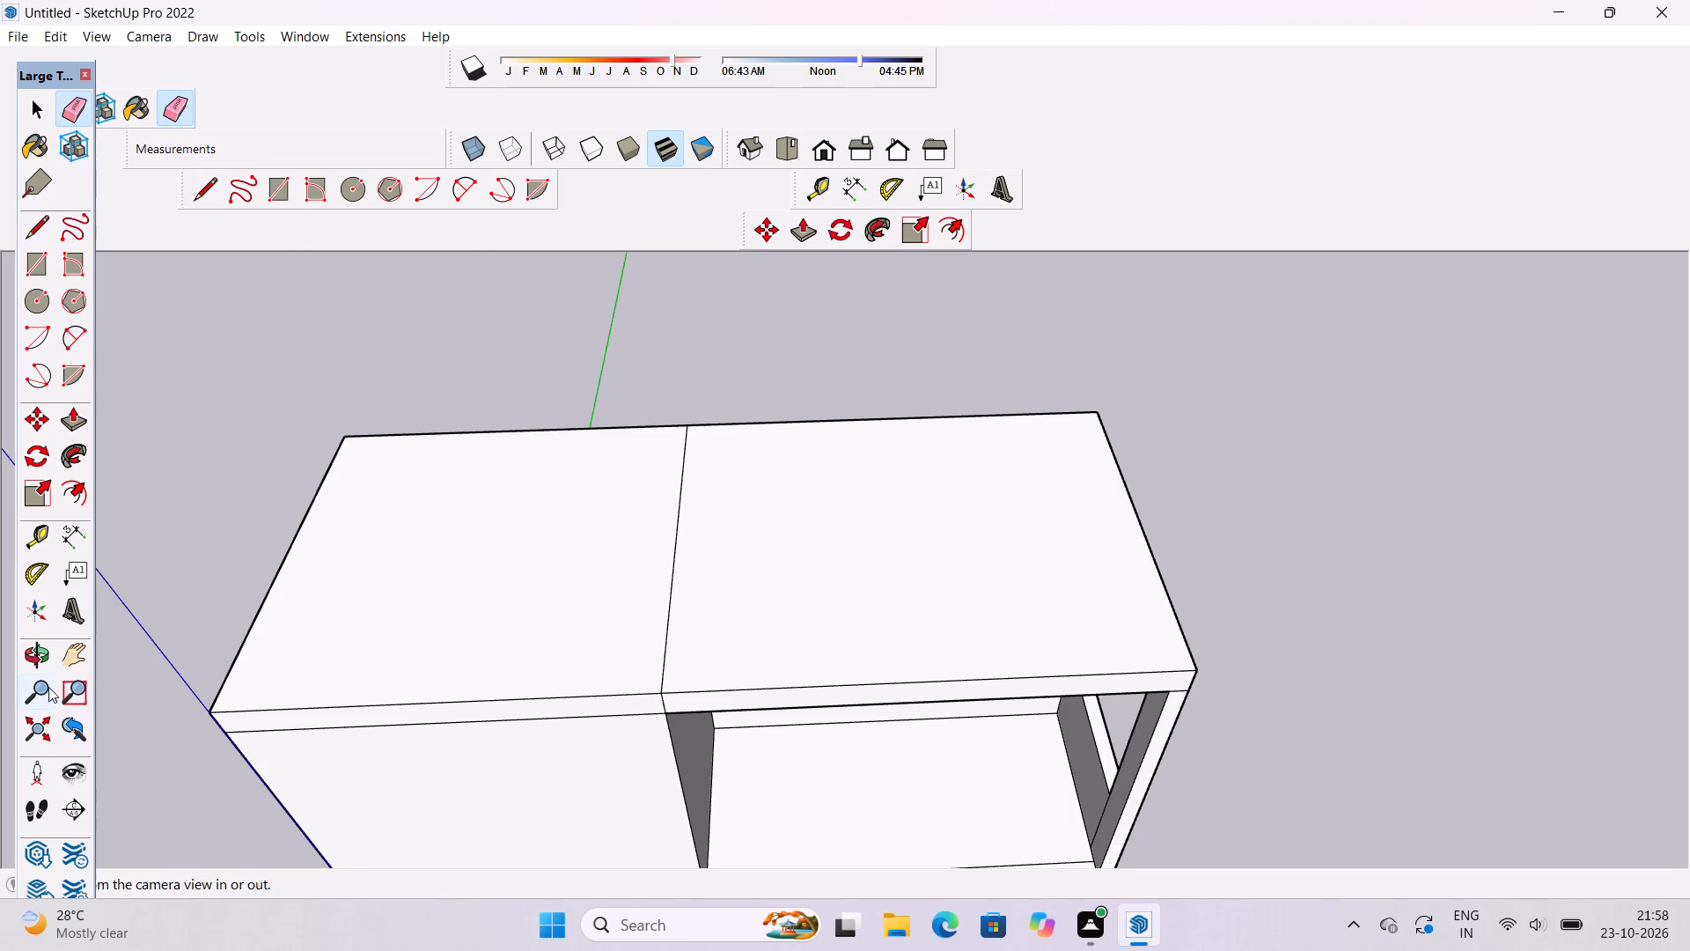
Draw a vertical line across the slab's terrace-end face, continuing the wall edge beside the framed opening up to the roof edge.
left_click(38, 660)
scroll(489, 582, "down", 14)
left_click_drag(463, 631, 469, 520)
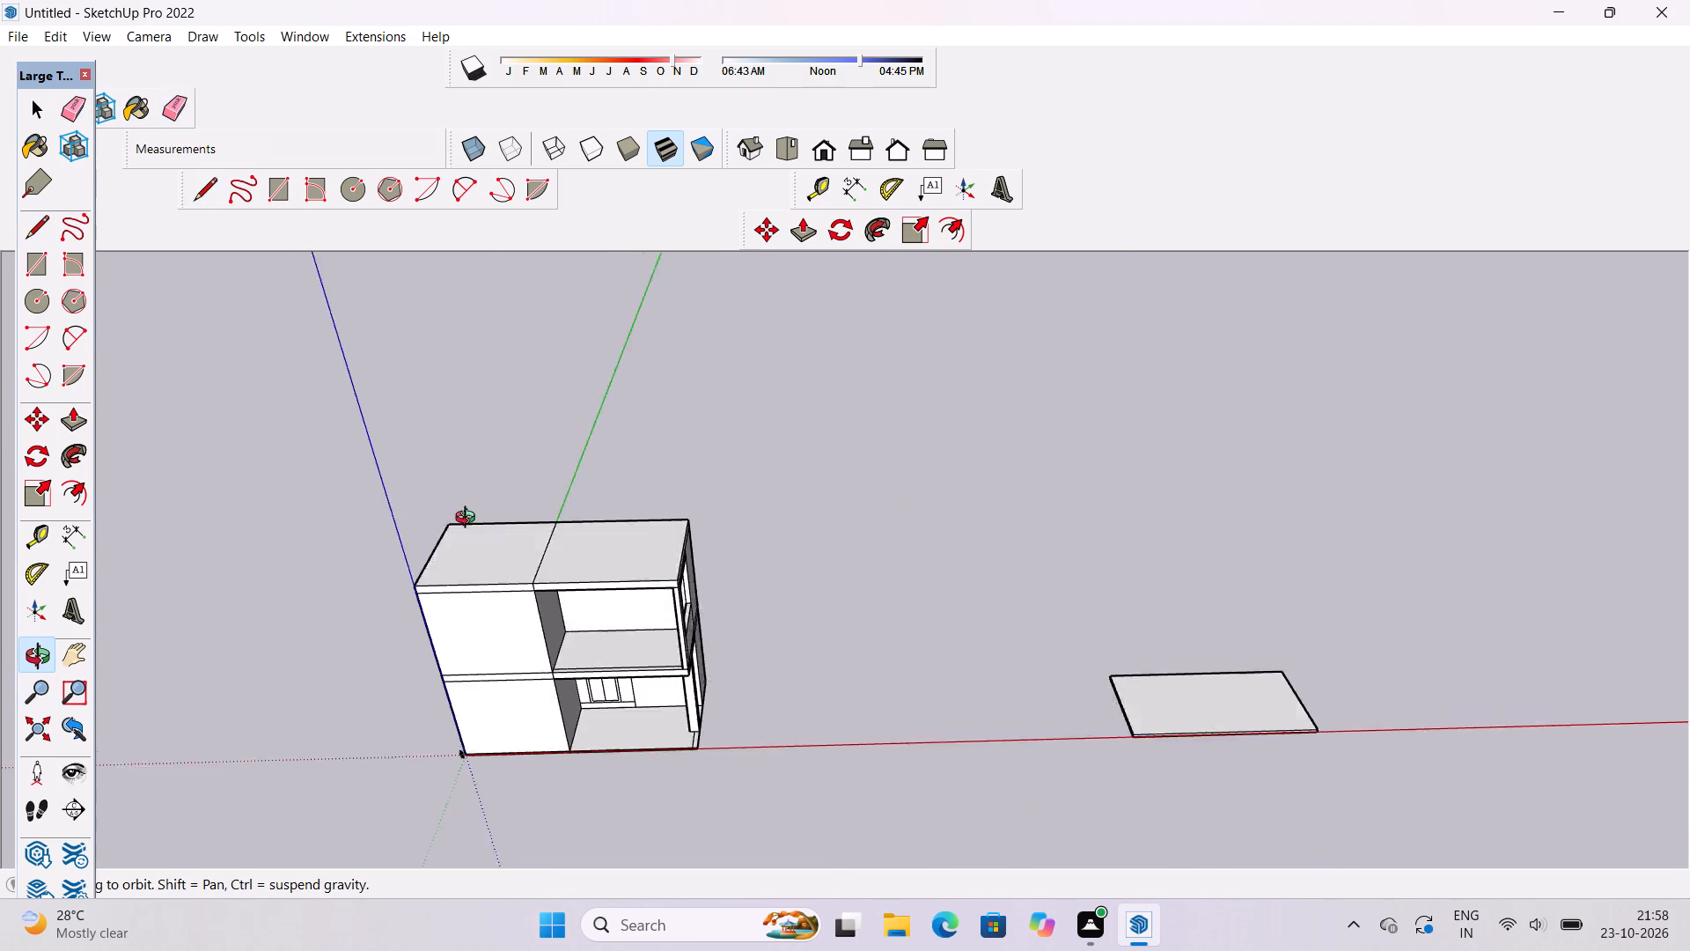
left_click_drag(469, 520, 541, 421)
left_click_drag(487, 561, 507, 549, "shift")
left_click_drag(580, 542, 540, 648)
scroll(760, 502, "up", 4)
left_click_drag(764, 511, 378, 526)
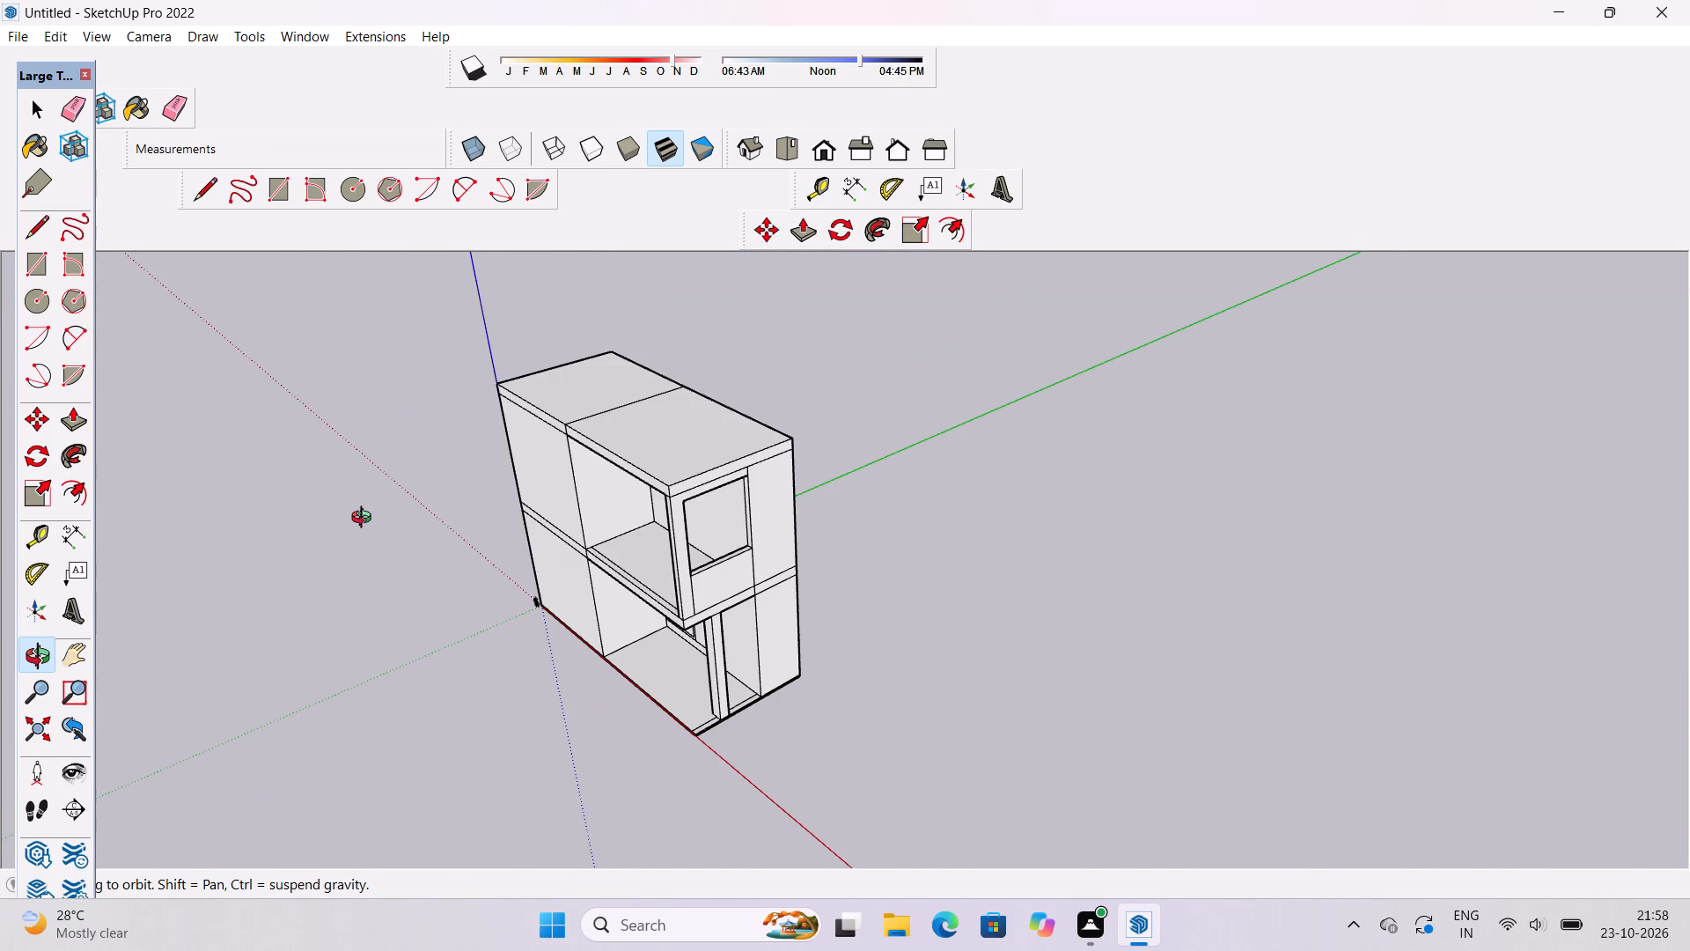
left_click_drag(592, 448, 636, 525, "shift")
left_click_drag(762, 520, 747, 639)
scroll(775, 579, "up", 2)
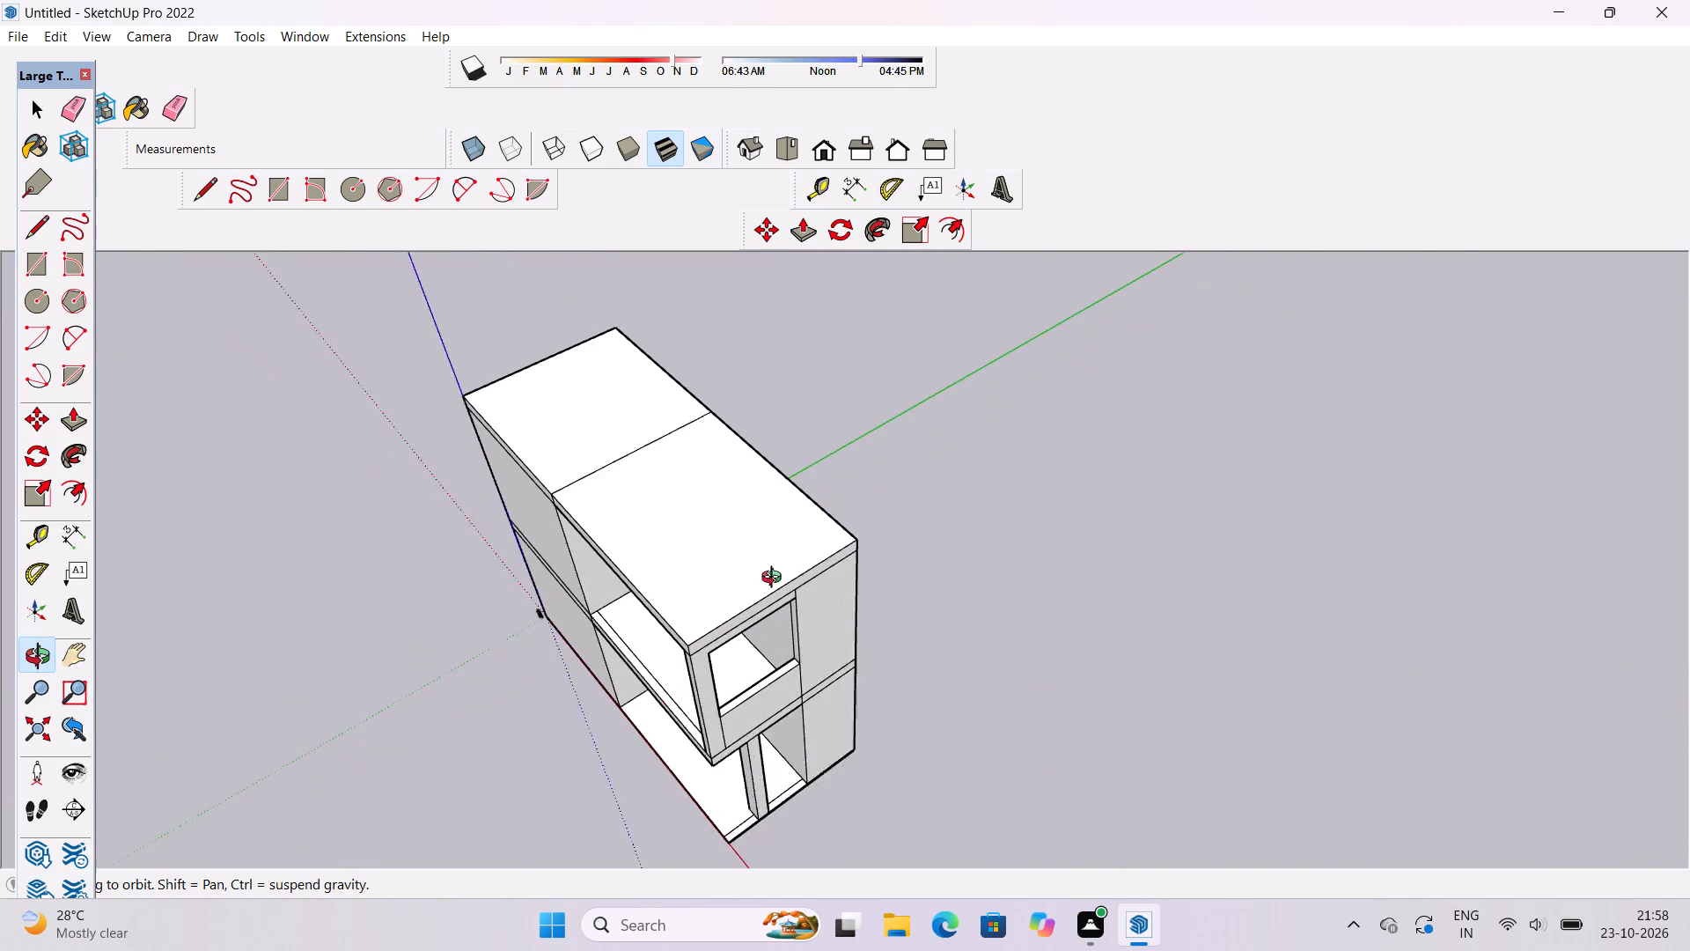
scroll(775, 579, "up", 3)
left_click_drag(777, 575, 801, 633, "shift")
left_click_drag(803, 681, 730, 567)
scroll(717, 519, "up", 5)
left_click_drag(721, 537, 746, 588)
left_click_drag(809, 691, 765, 608)
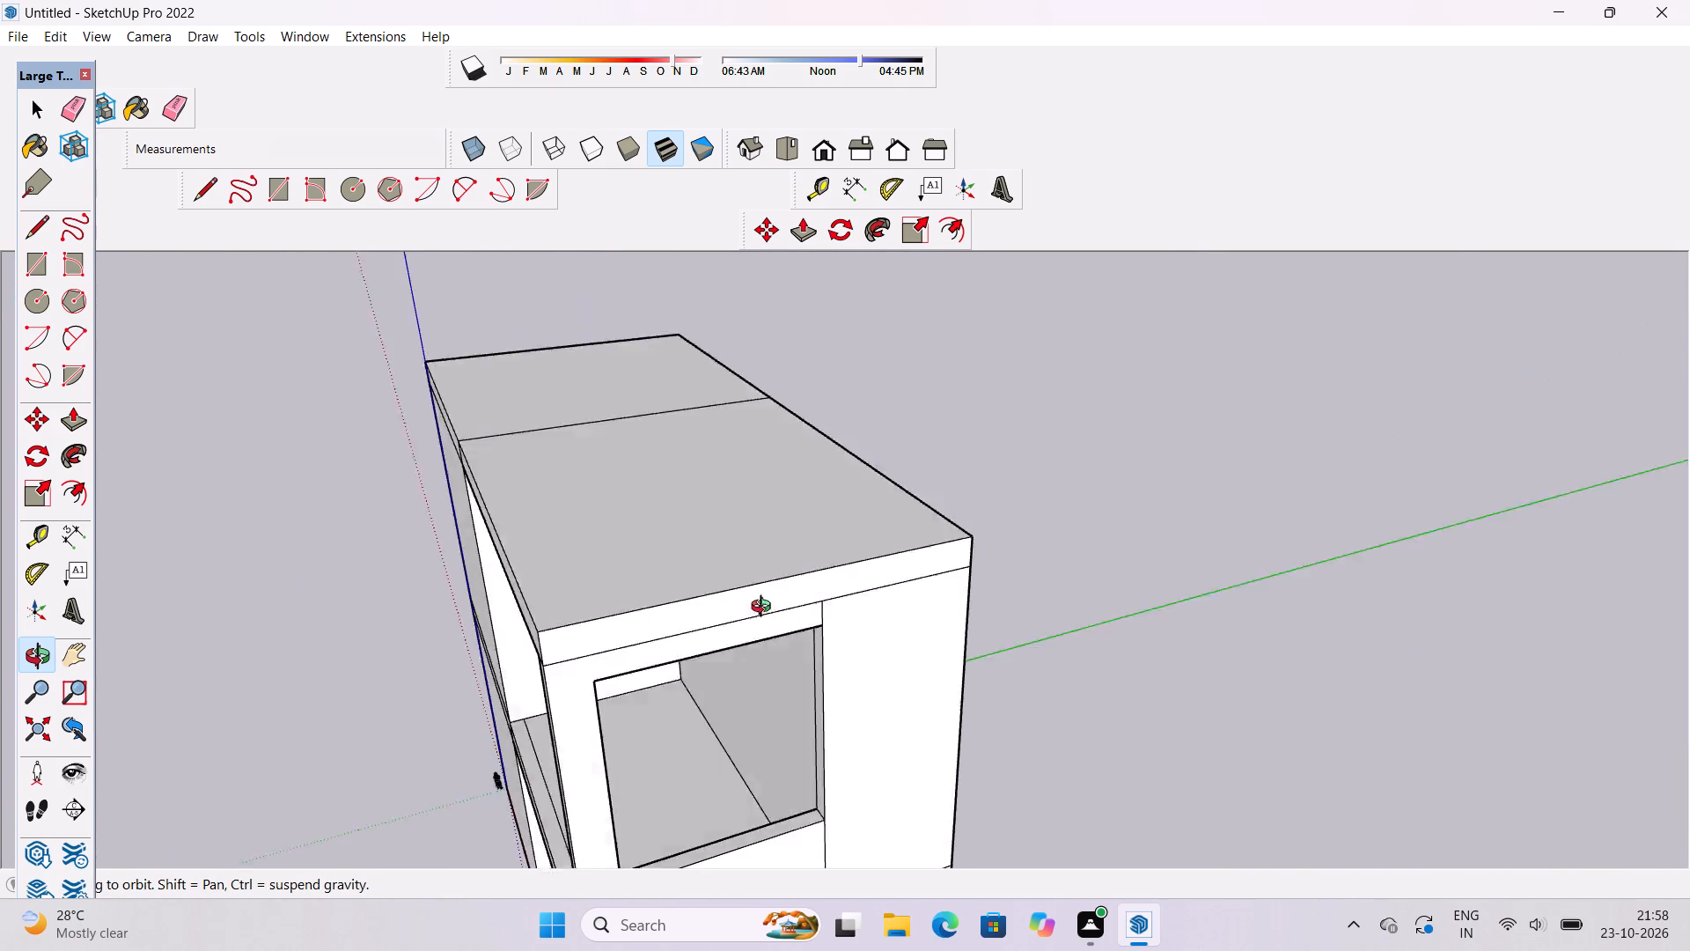
left_click_drag(765, 608, 750, 574)
scroll(798, 533, "up", 5)
key("l")
scroll(895, 607, "down", 6)
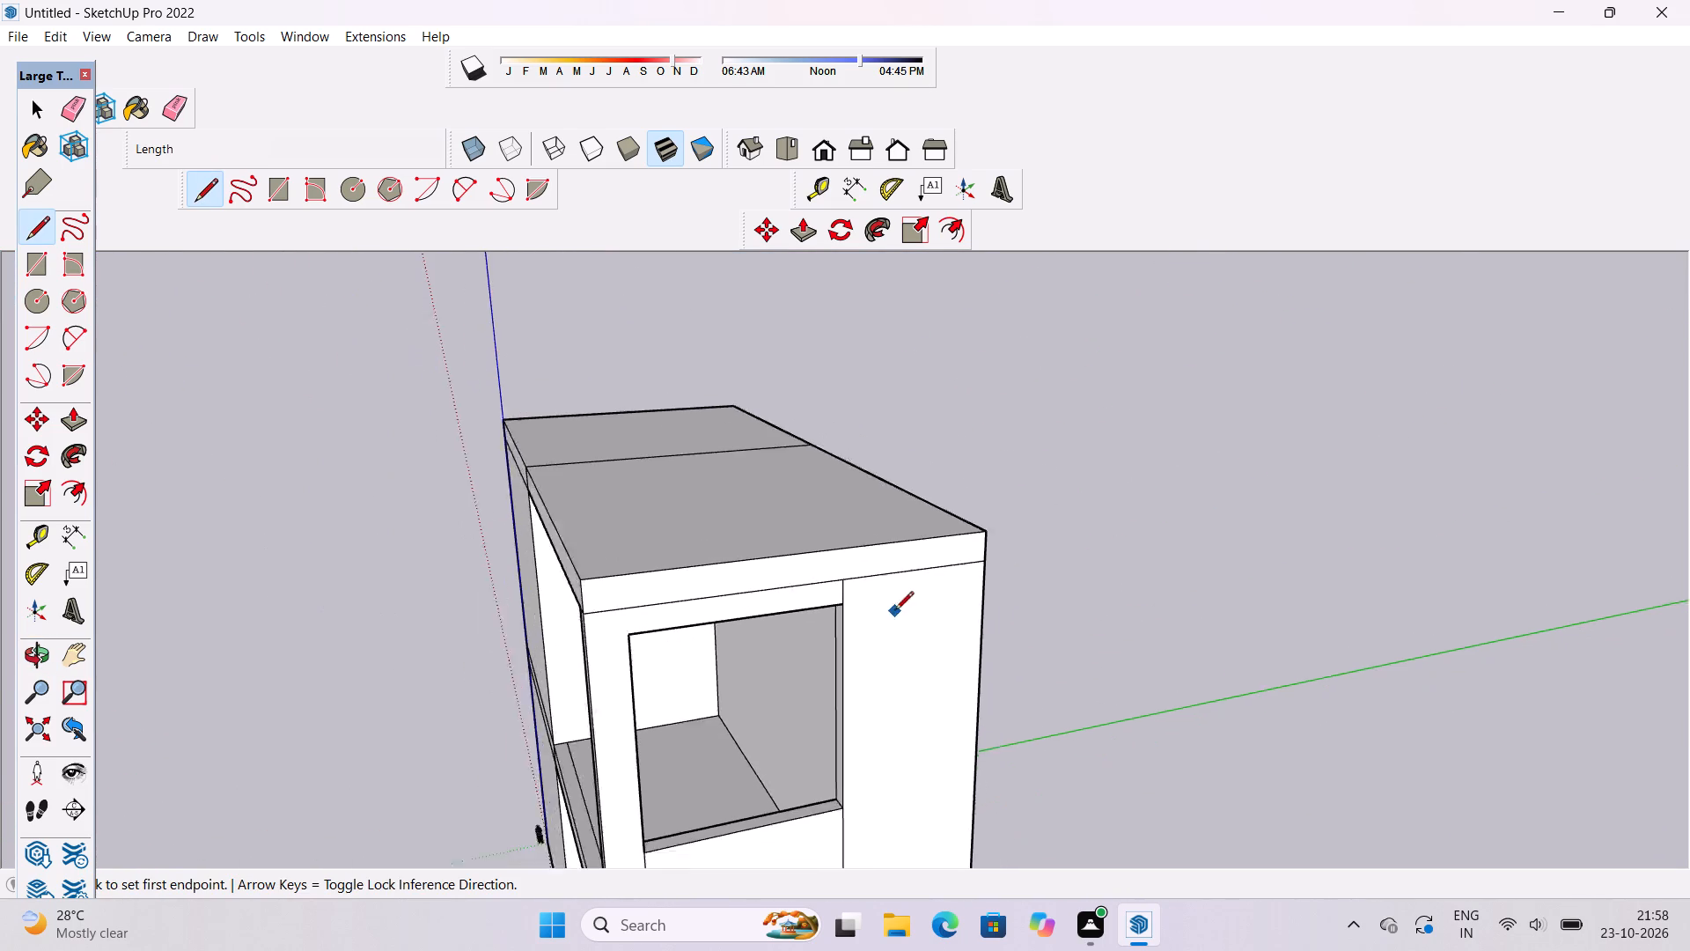
scroll(811, 573, "up", 10)
left_click(860, 596)
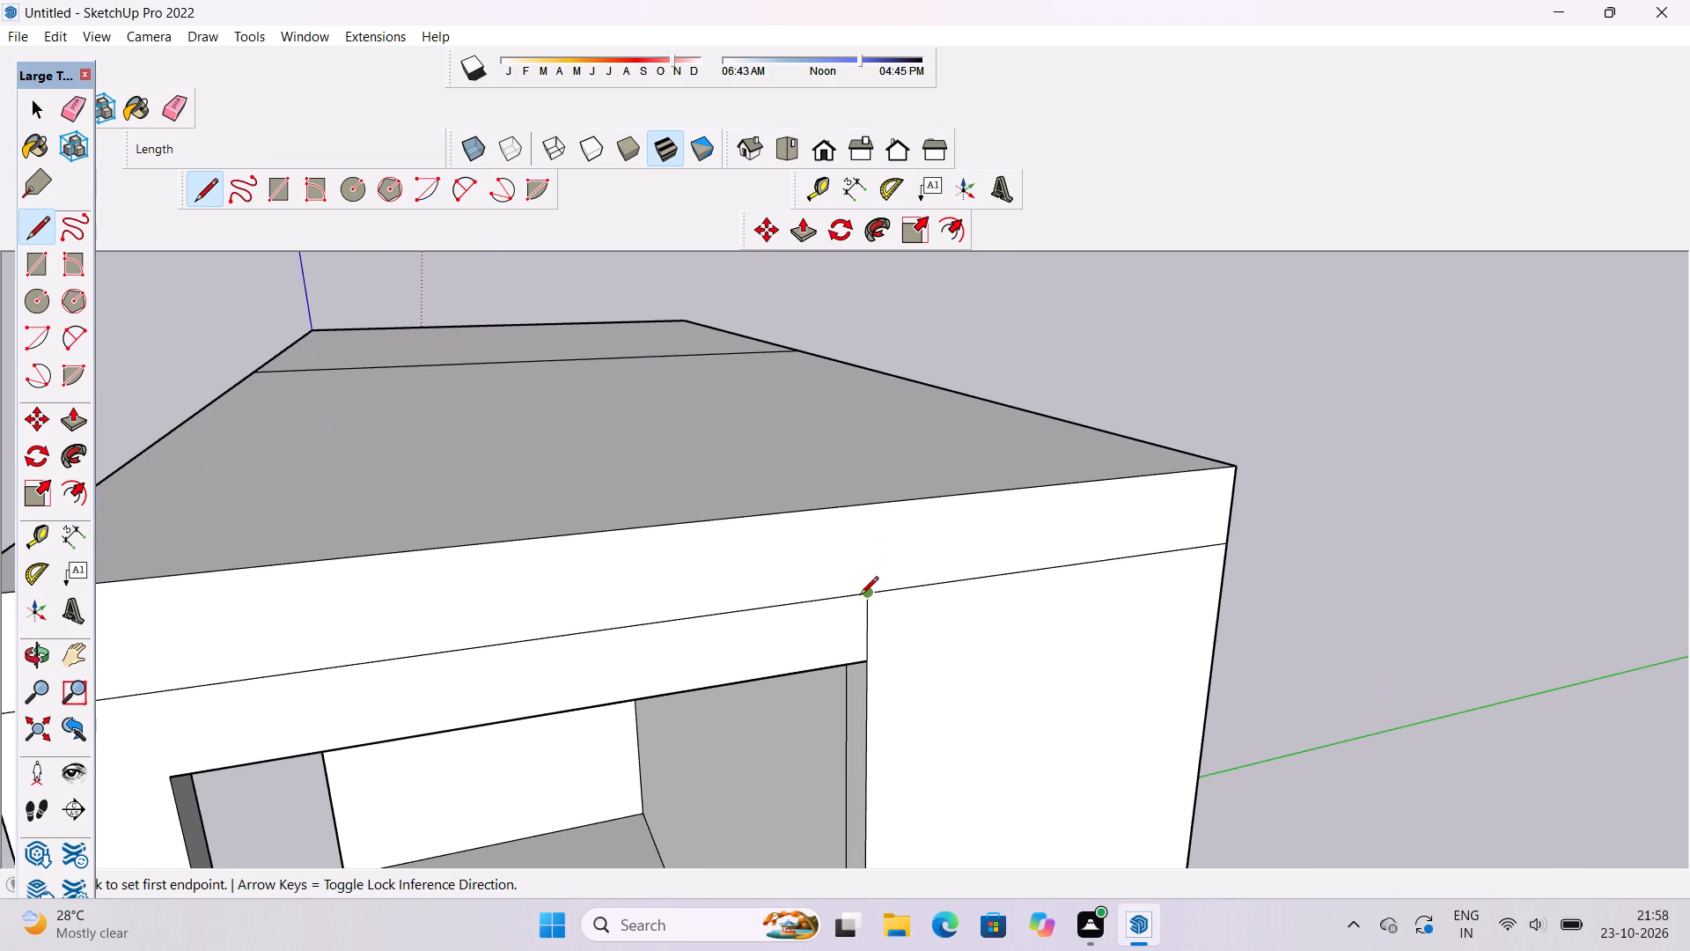
left_click(871, 507)
scroll(790, 693, "down", 6)
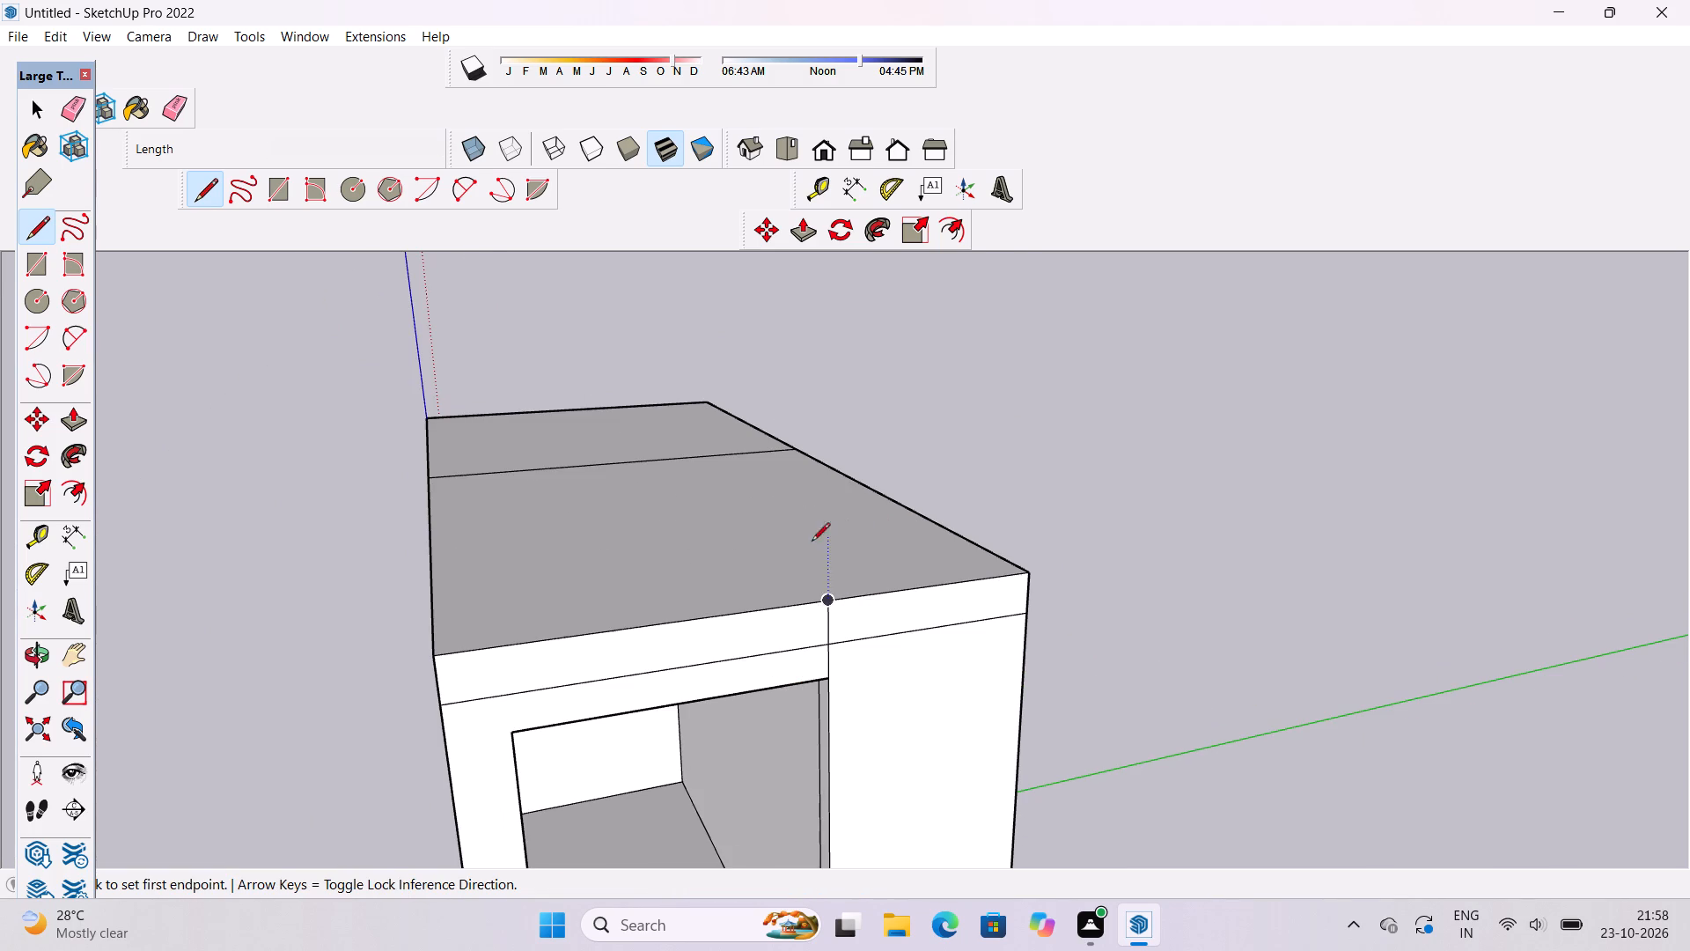
Draw an 80' line along the red axis on the roof top, from that vertical line's upper end to the dividing line.
scroll(822, 592, "up", 4)
left_click(834, 607)
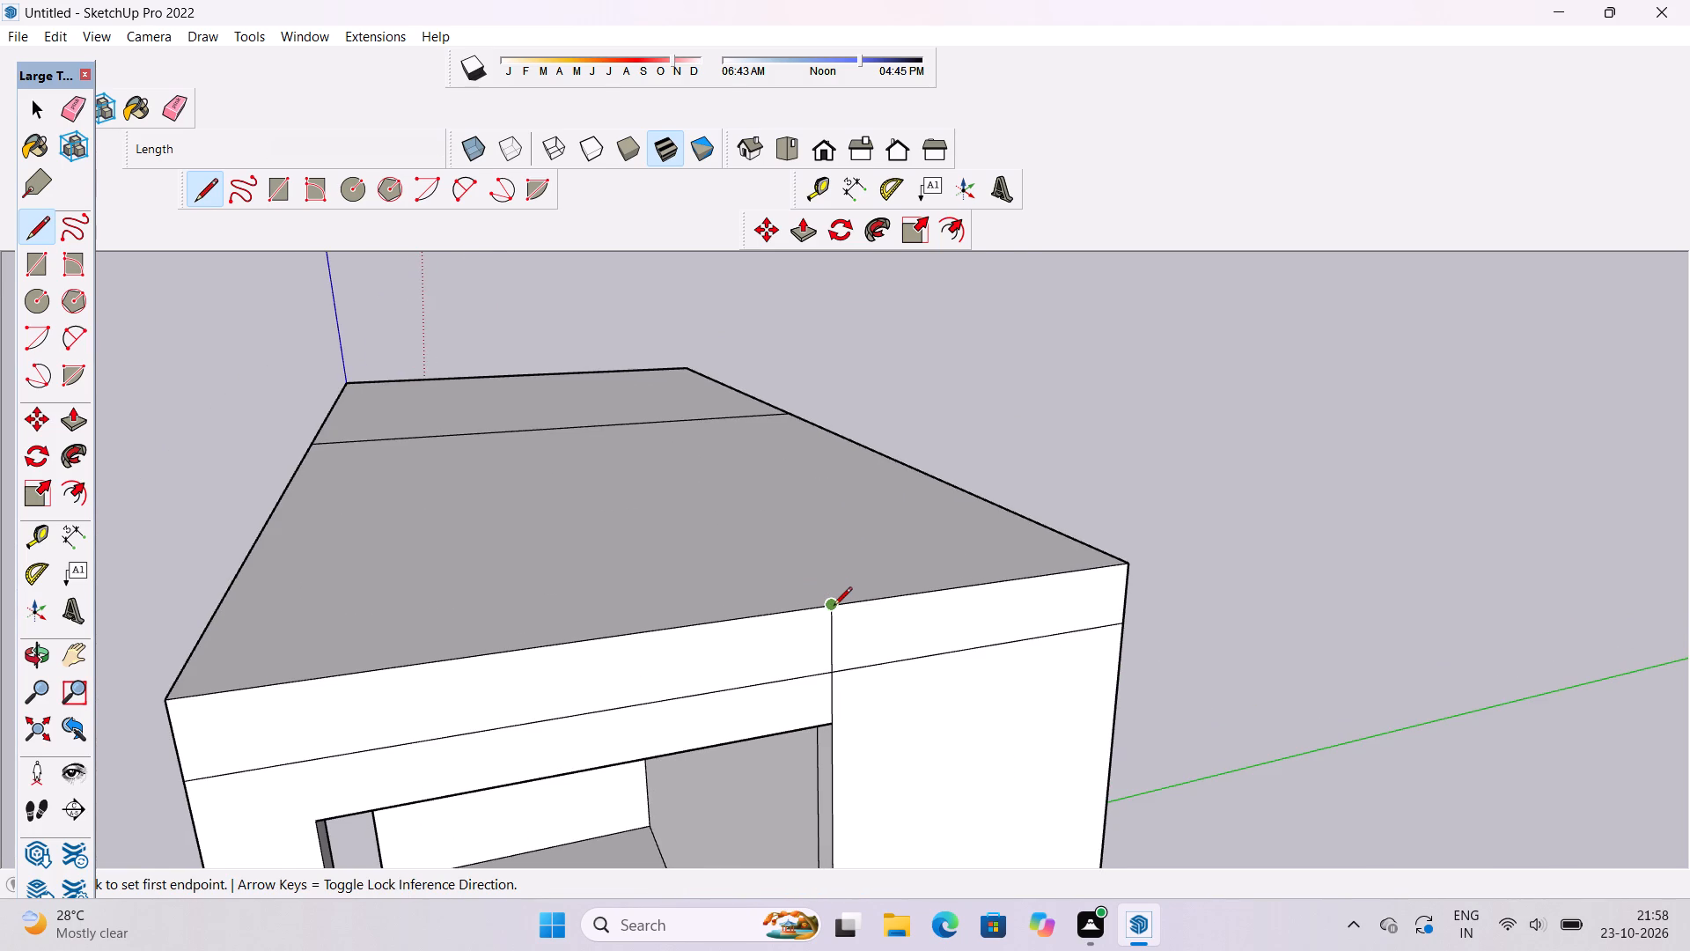
scroll(834, 607, "down", 7)
scroll(746, 493, "up", 3)
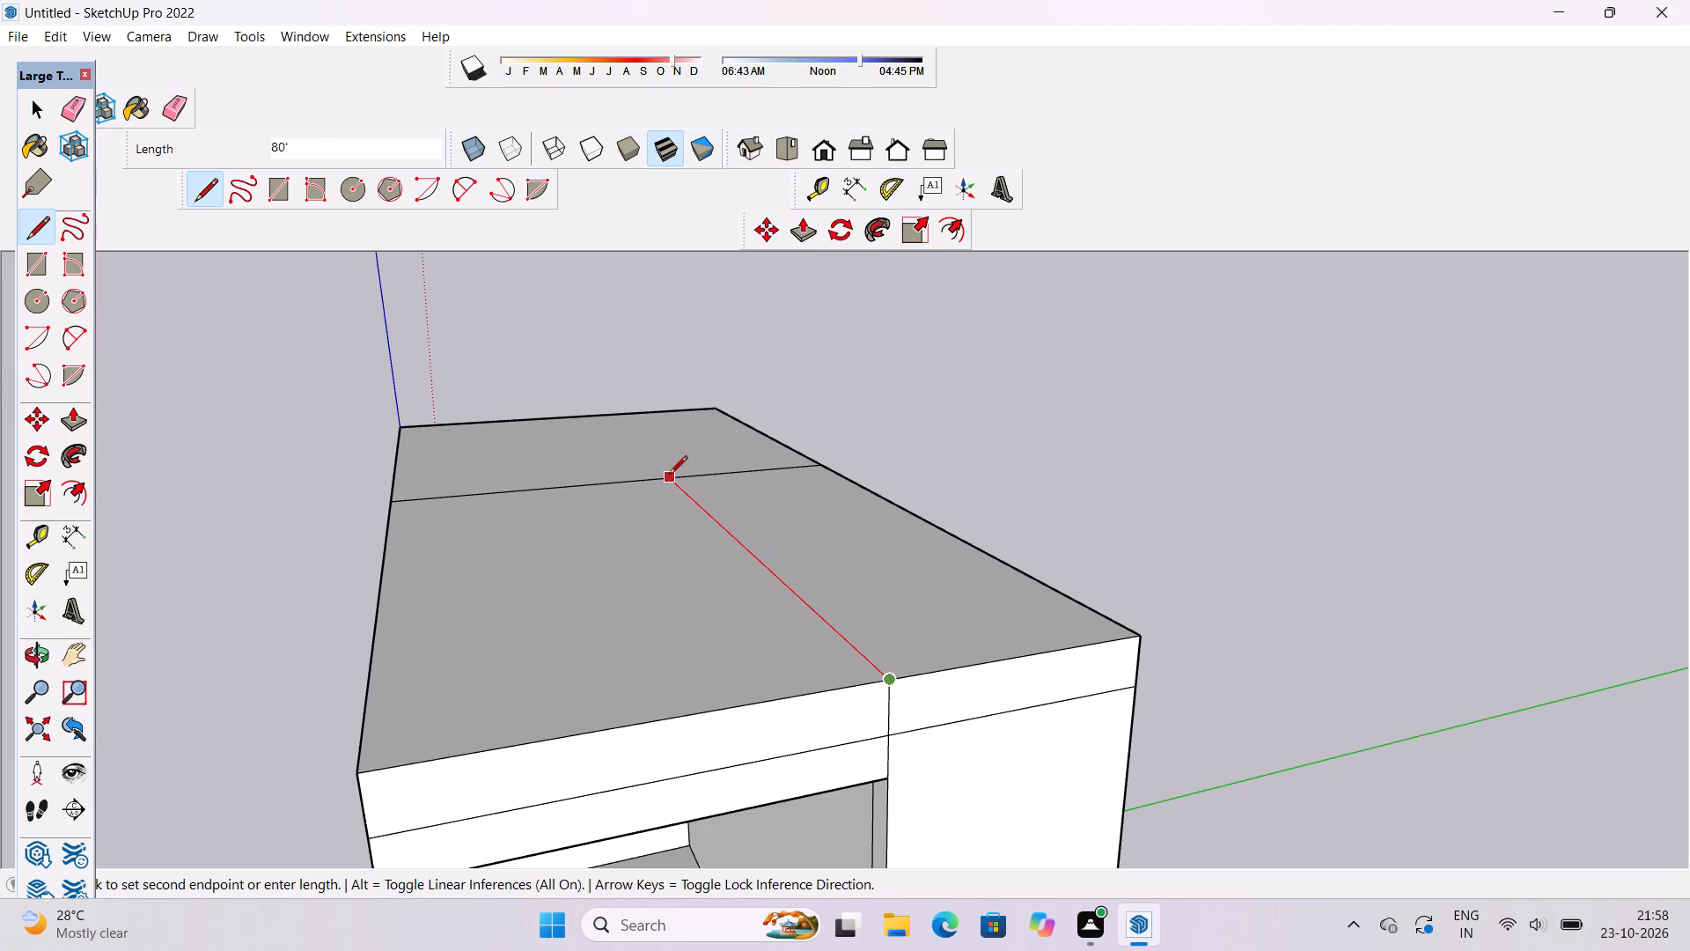
left_click(669, 476)
Push/Pull the full-depth roof face above the solid front wall up 60'.
key("o")
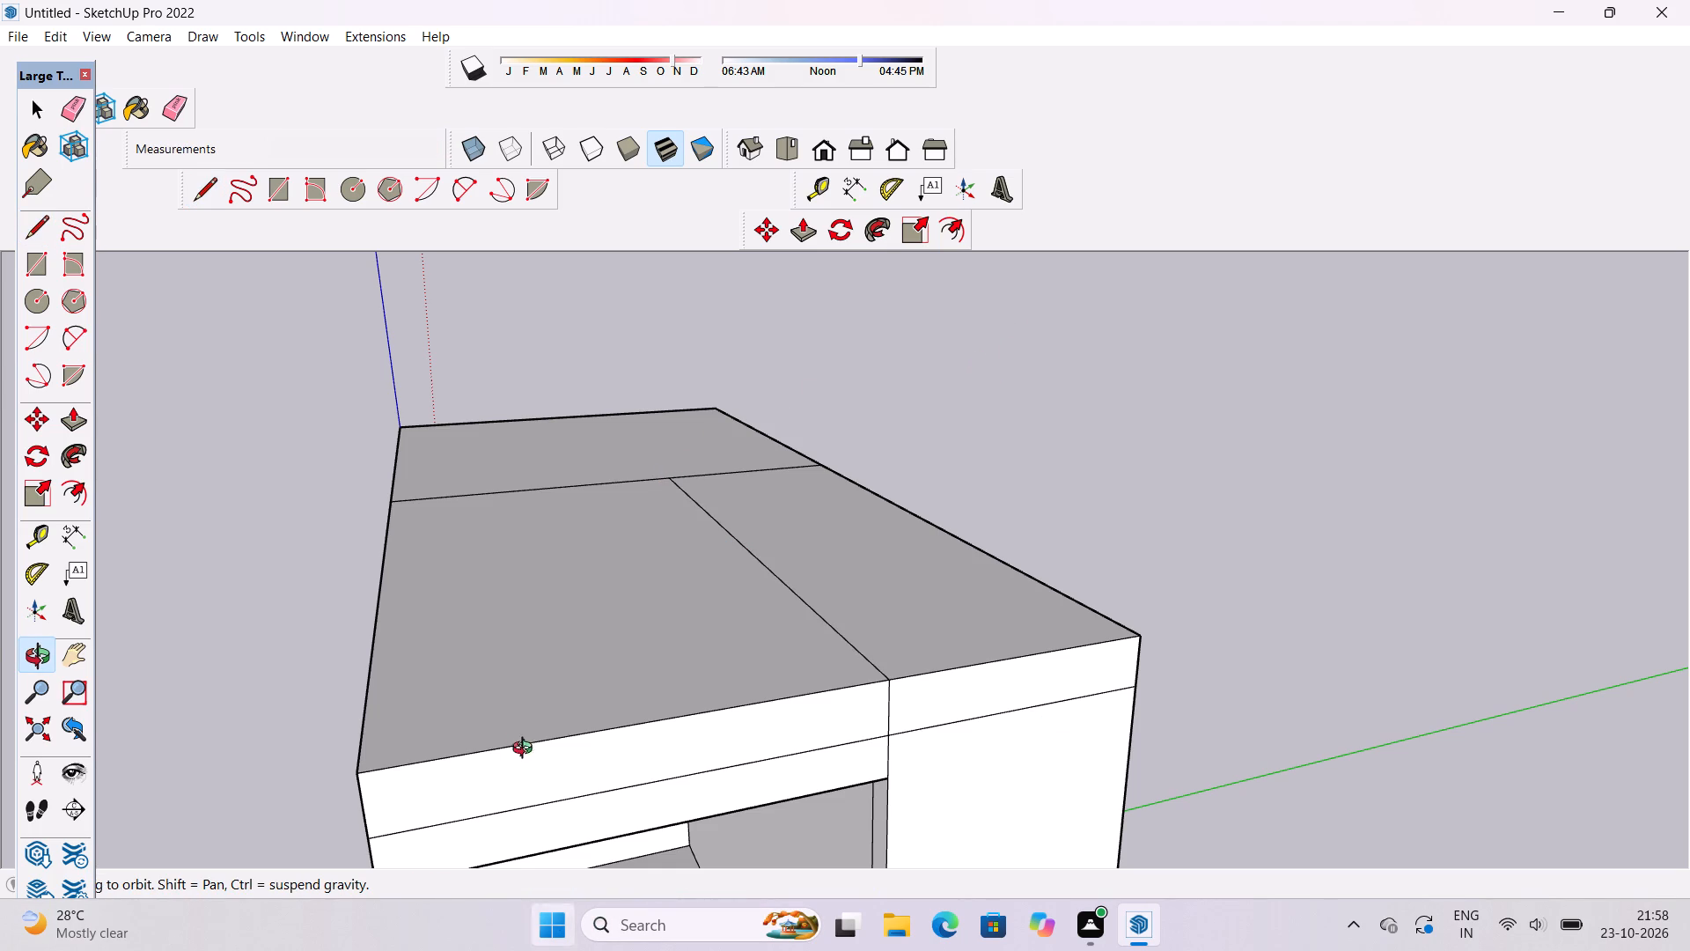
left_click_drag(672, 571, 846, 604)
scroll(859, 604, "down", 7)
left_click_drag(749, 659, 1329, 540)
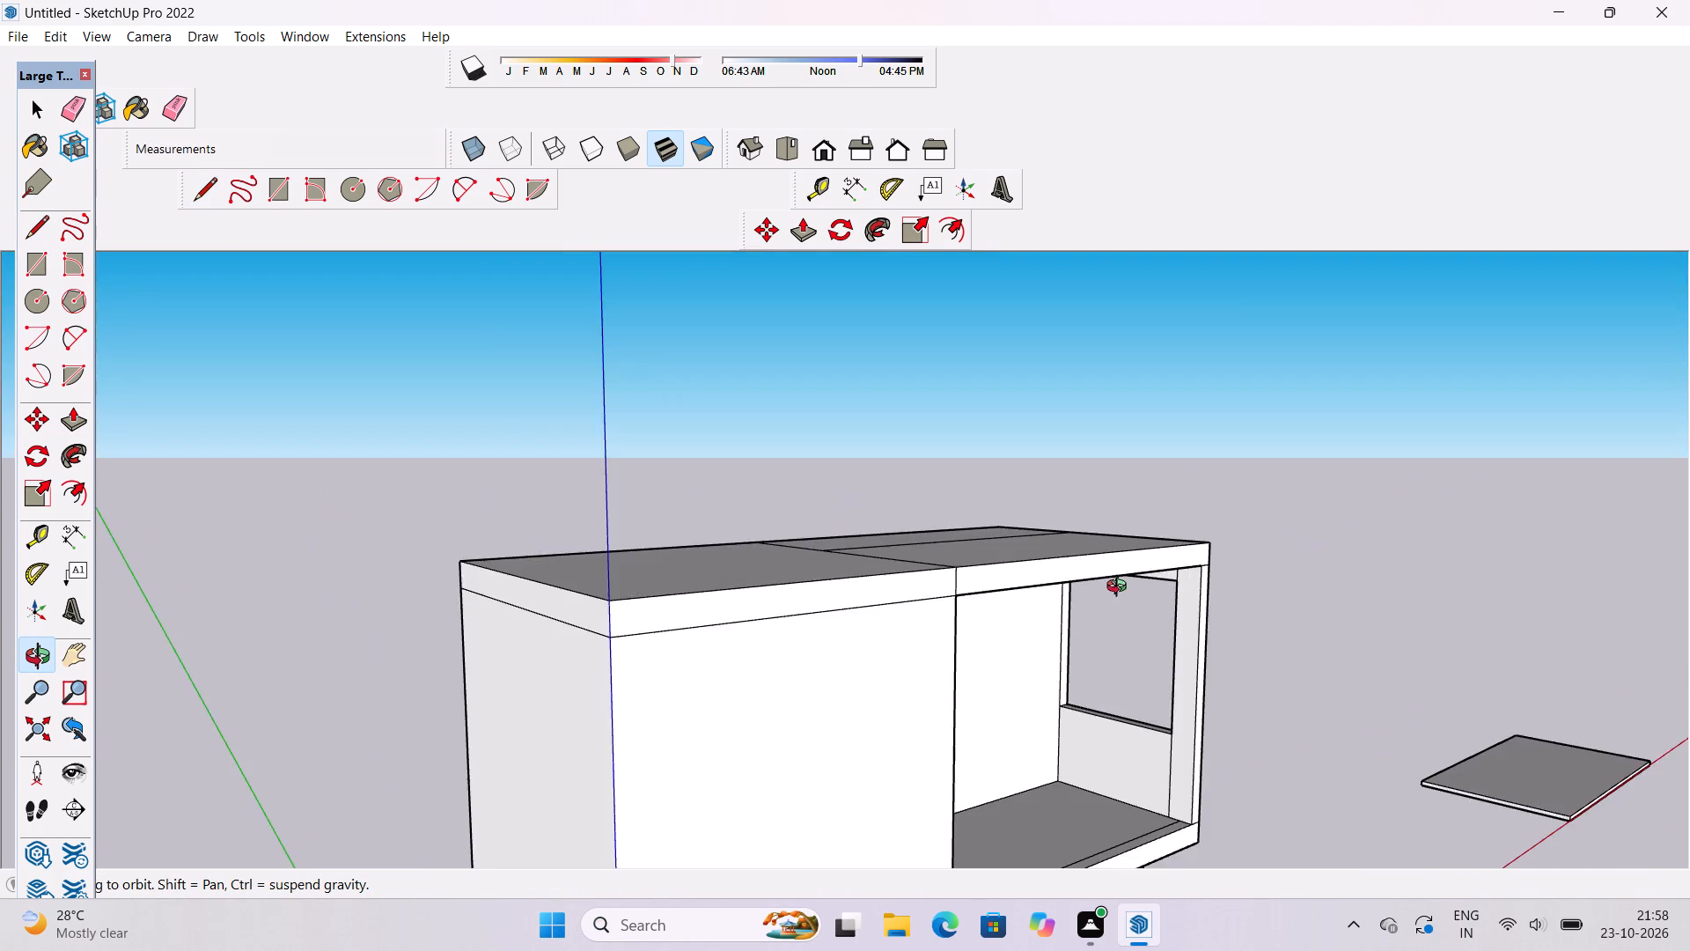
left_click_drag(1104, 588, 1025, 625)
scroll(947, 598, "down", 6)
left_click_drag(995, 542, 816, 682)
scroll(790, 643, "up", 2)
left_click_drag(779, 650, 746, 675, "shift")
left_click_drag(746, 675, 746, 652)
left_click_drag(746, 652, 774, 663)
key("p")
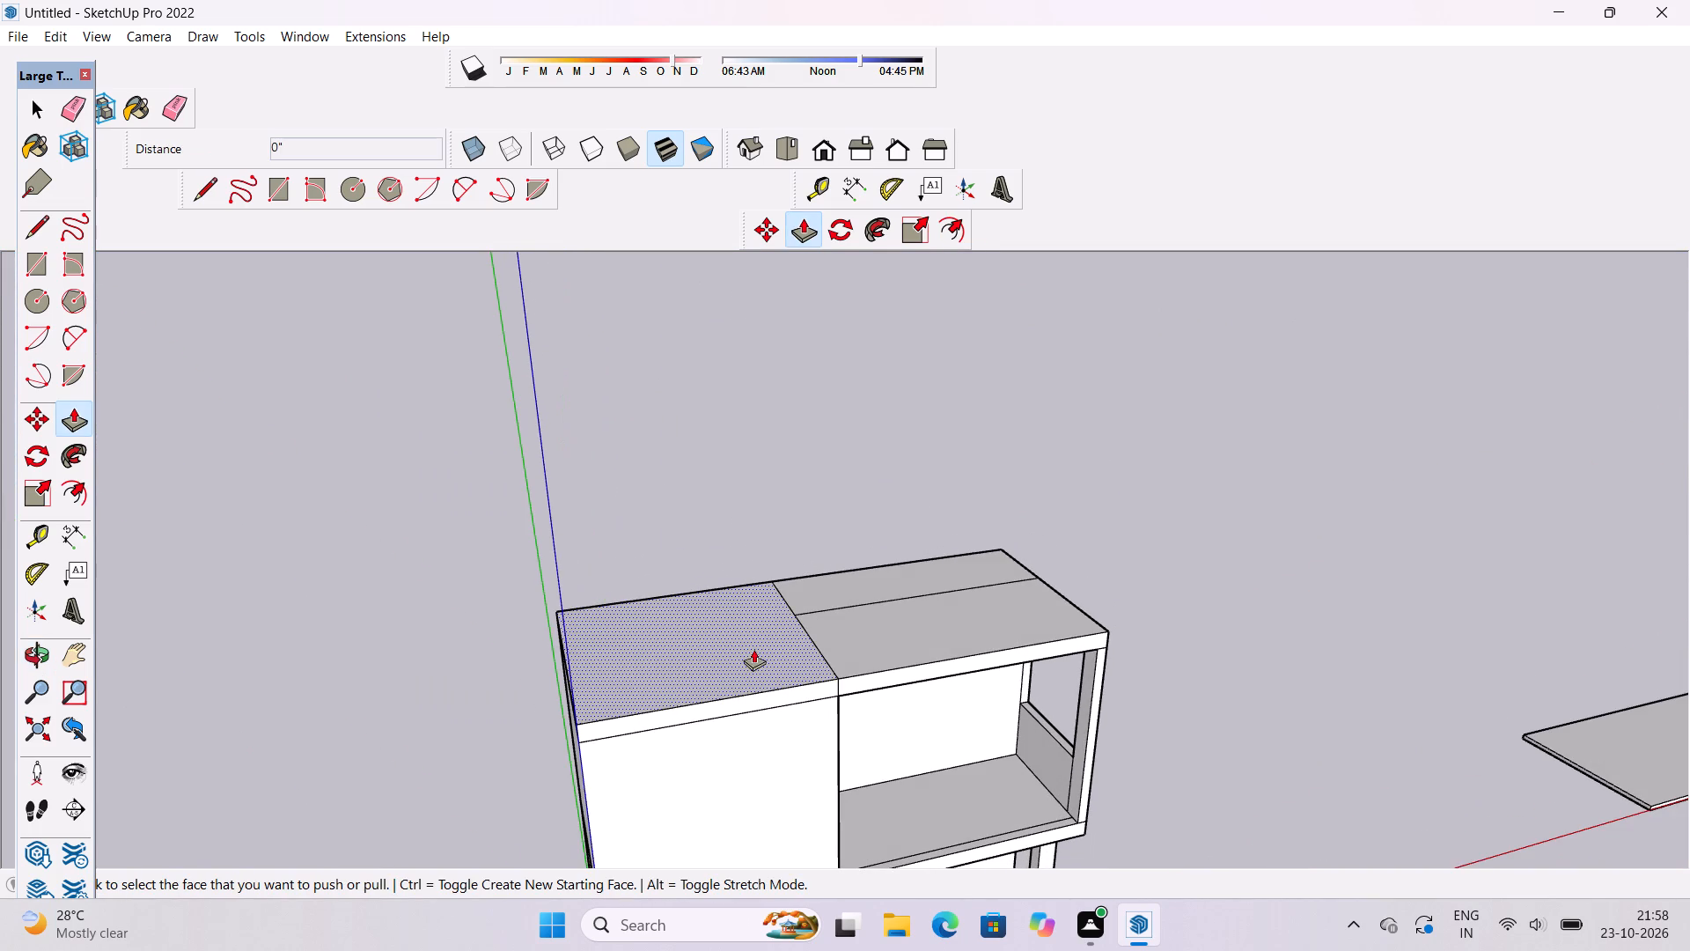
left_click(753, 648)
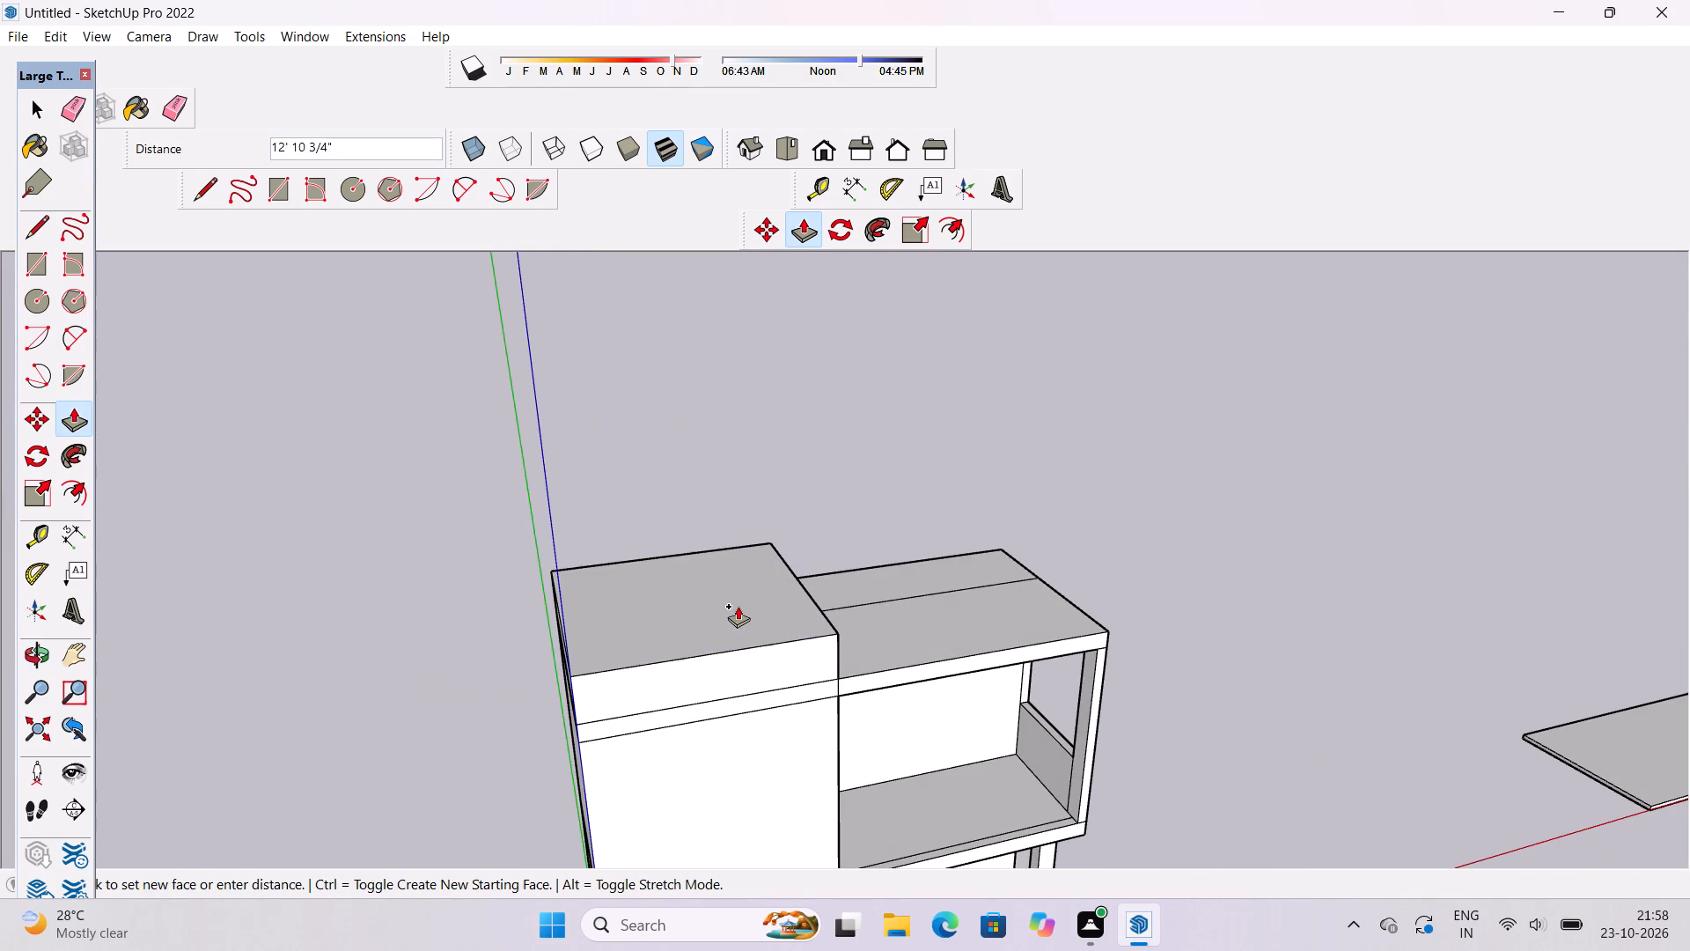
type("60'")
key("Return")
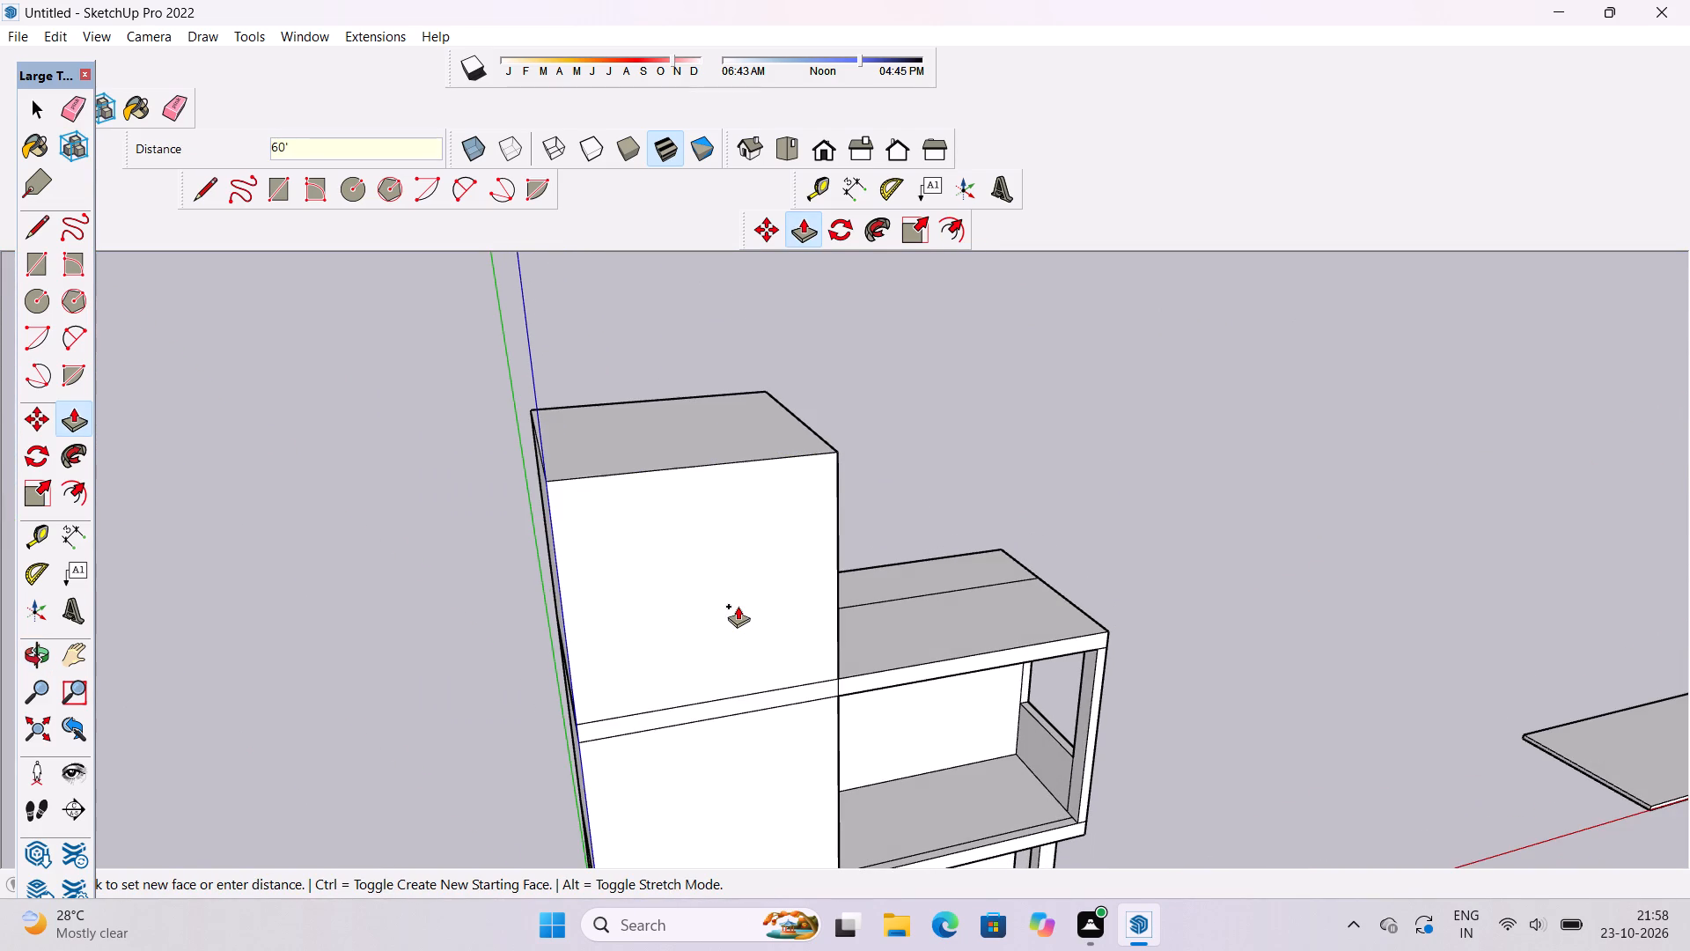
Push/Pull the narrow rear strip of the roof up 60', level with the top of the raised block.
scroll(884, 558, "up", 5)
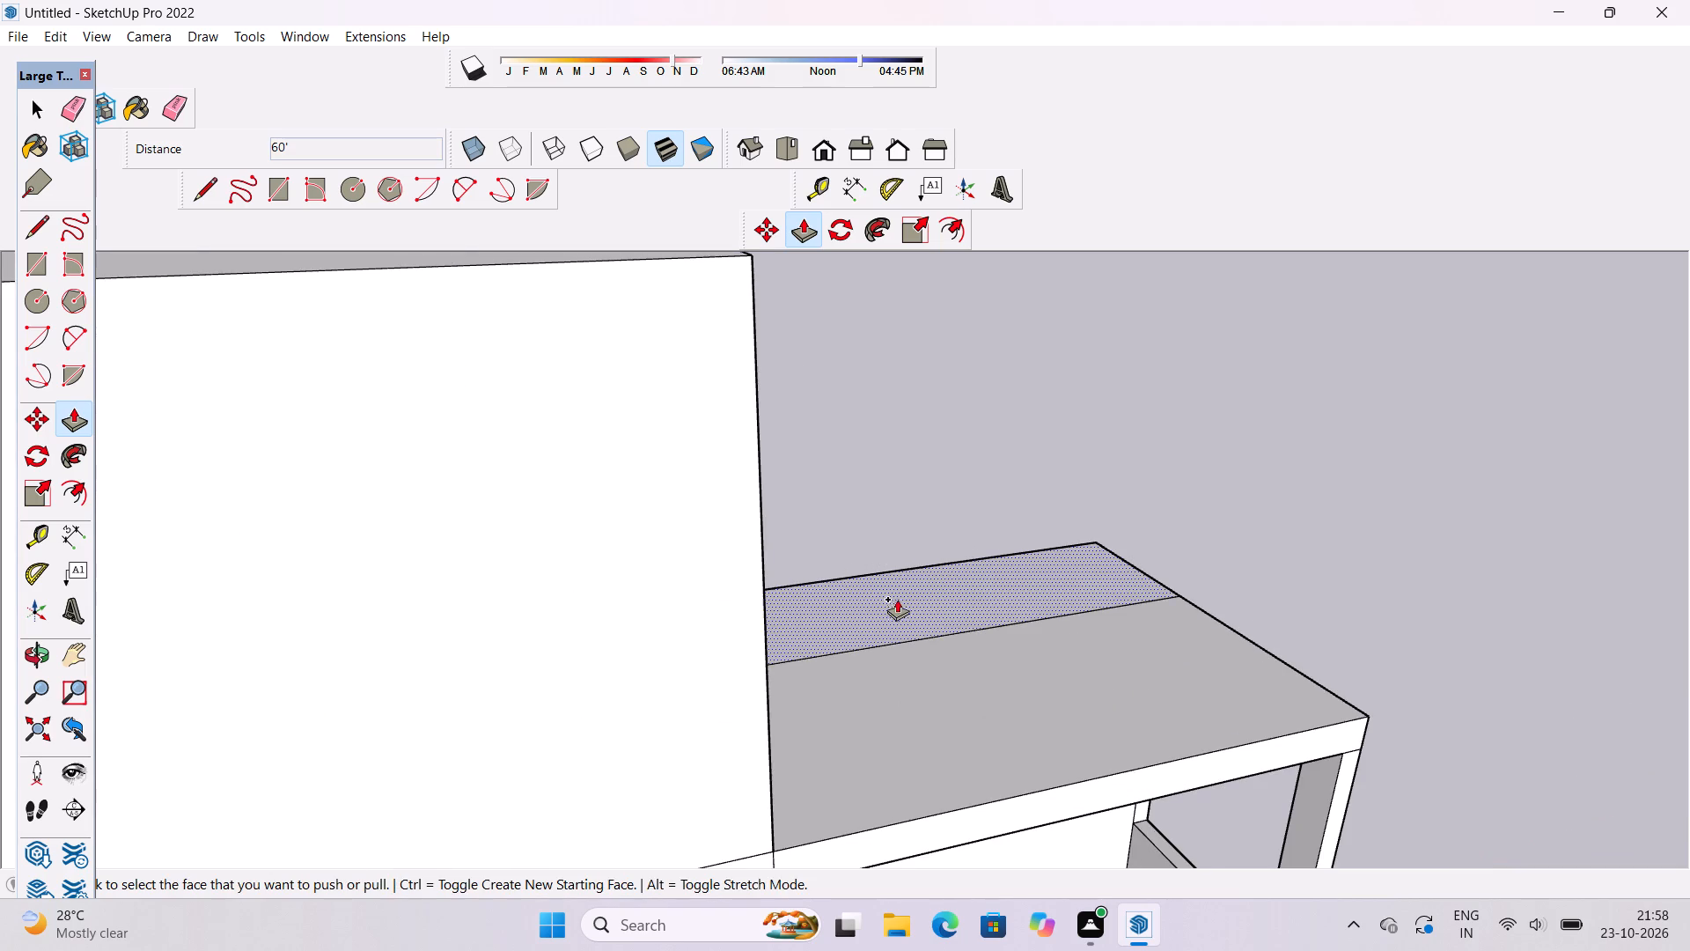
left_click(893, 603)
scroll(893, 603, "down", 6)
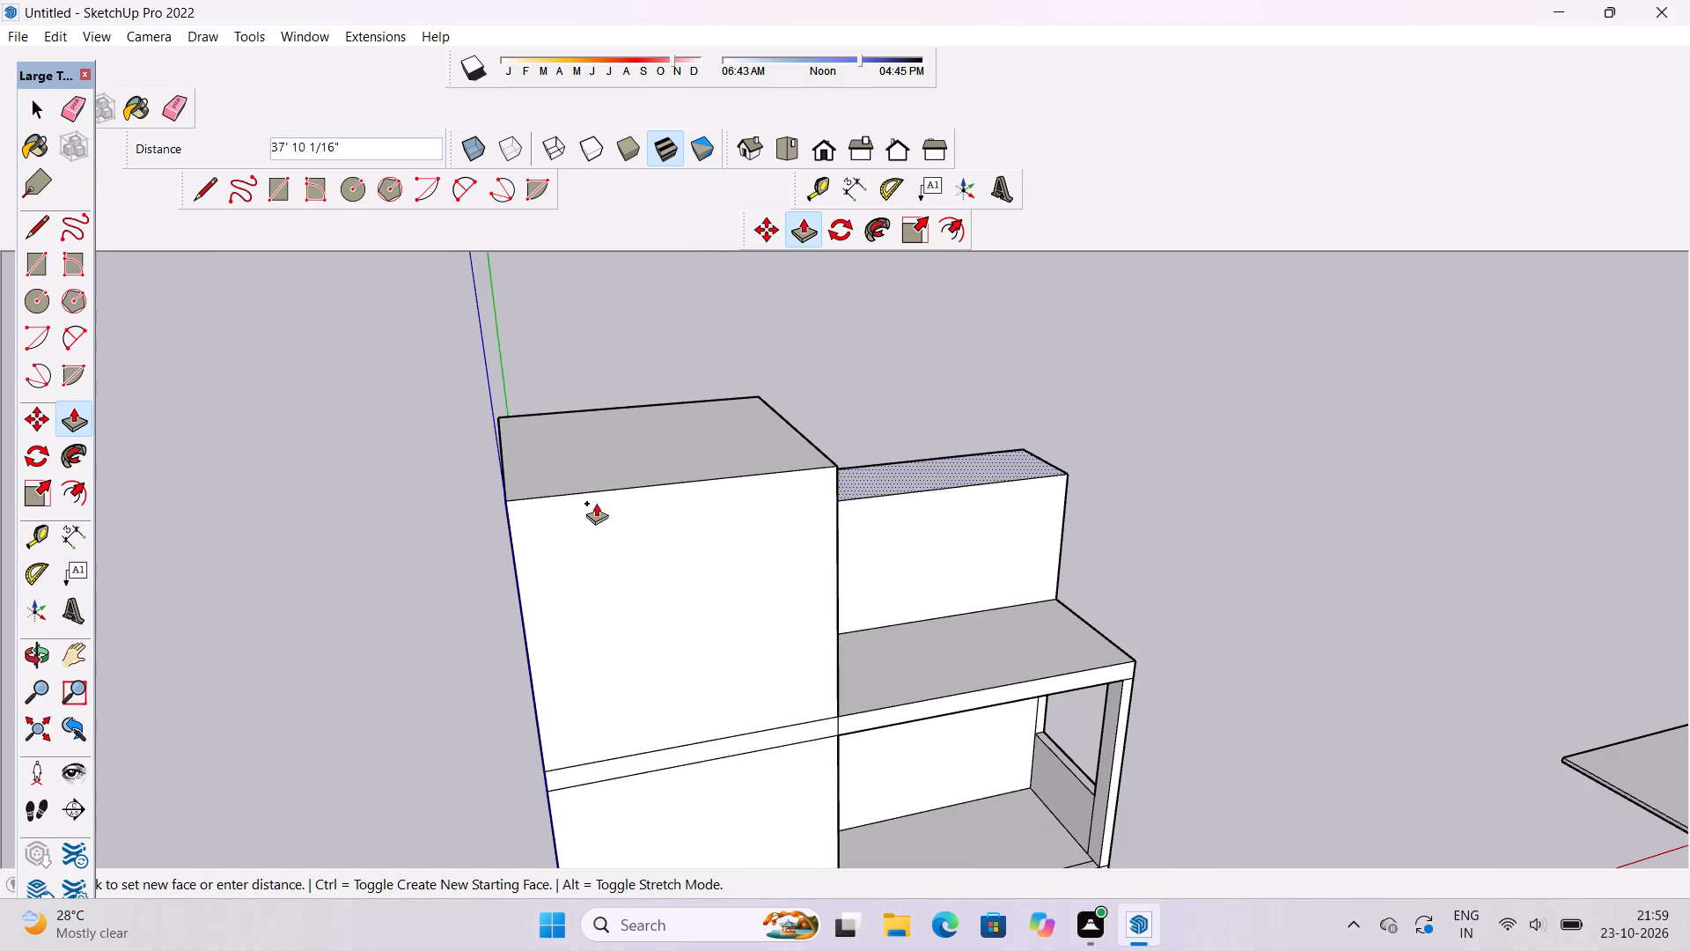
left_click(553, 458)
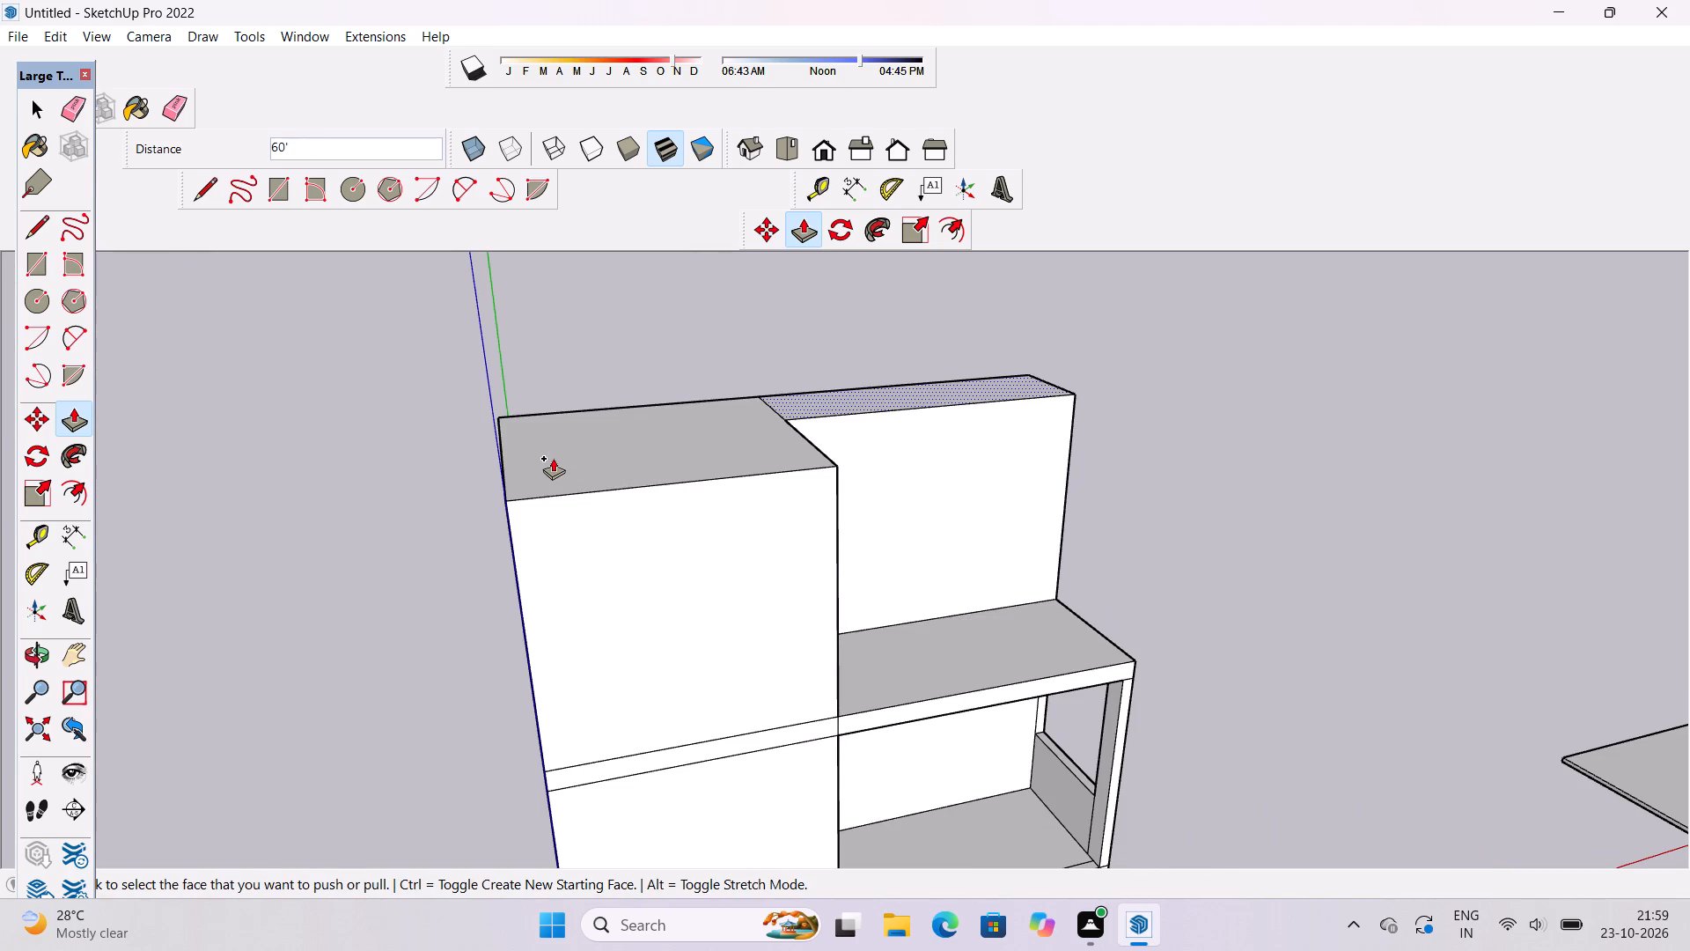
Examine the new L-shaped third storey and the open roof terrace from the end, front and above.
key("o")
scroll(624, 433, "down", 5)
left_click_drag(837, 414, 607, 553, "shift")
left_click_drag(1098, 549, 304, 615)
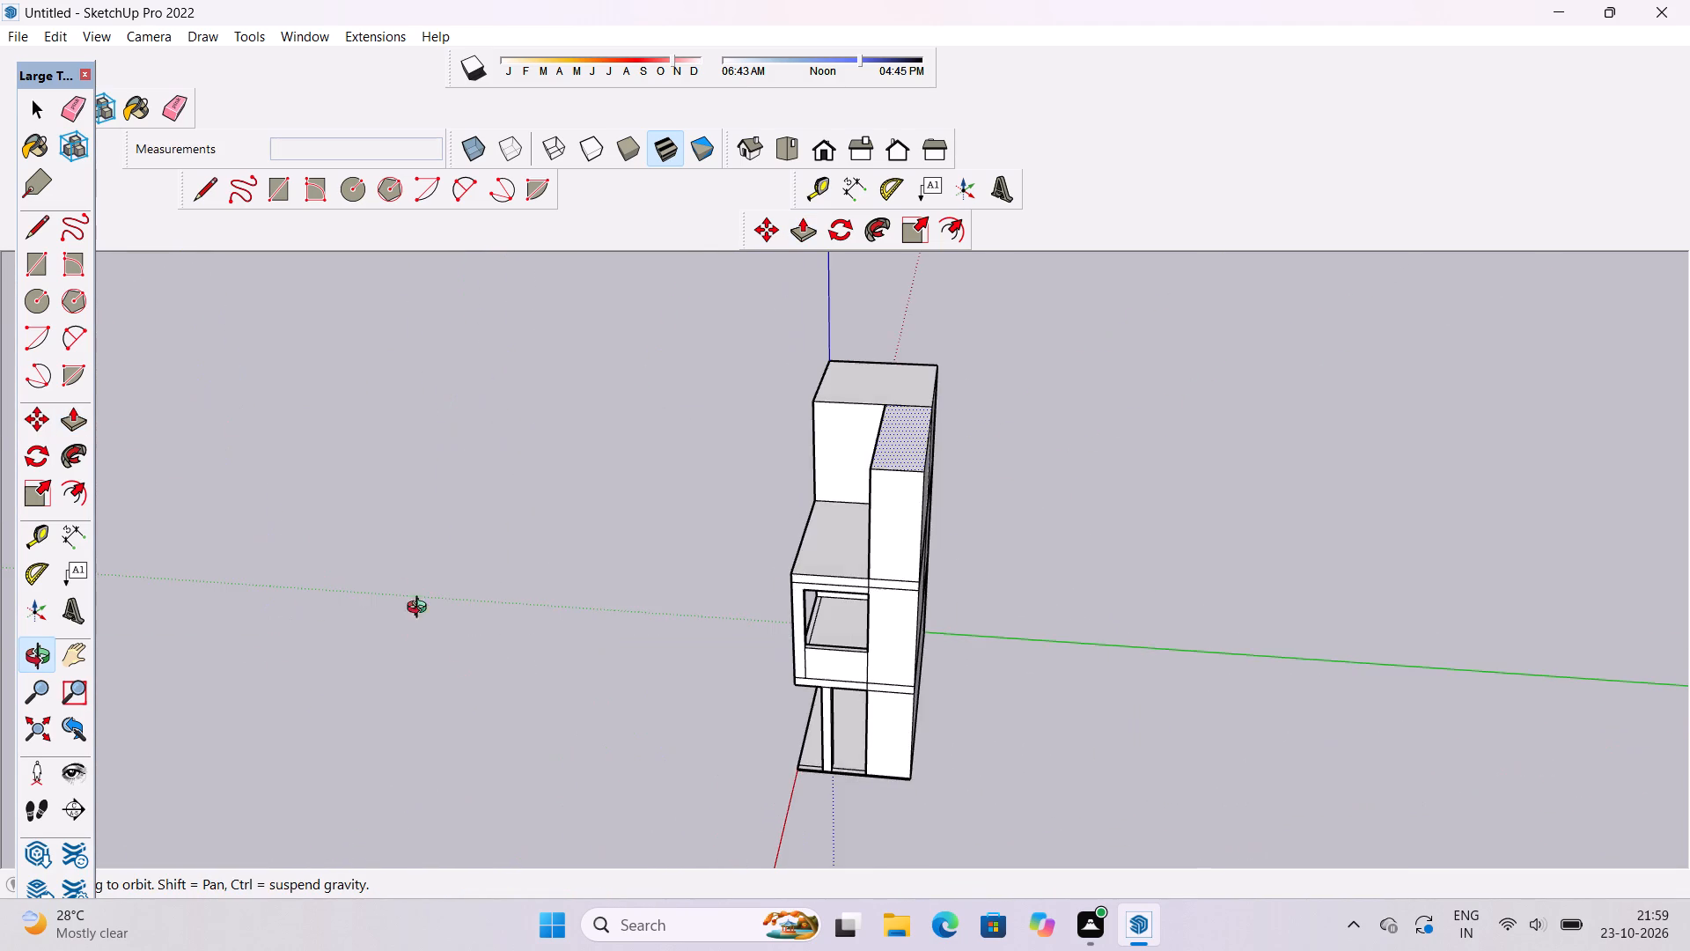
scroll(856, 533, "up", 5)
left_click_drag(1085, 574, 729, 441)
left_click_drag(803, 464, 741, 518, "shift")
scroll(748, 495, "down", 5)
left_click_drag(603, 585, 1299, 599)
scroll(838, 580, "down", 5)
left_click_drag(768, 648, 1162, 658)
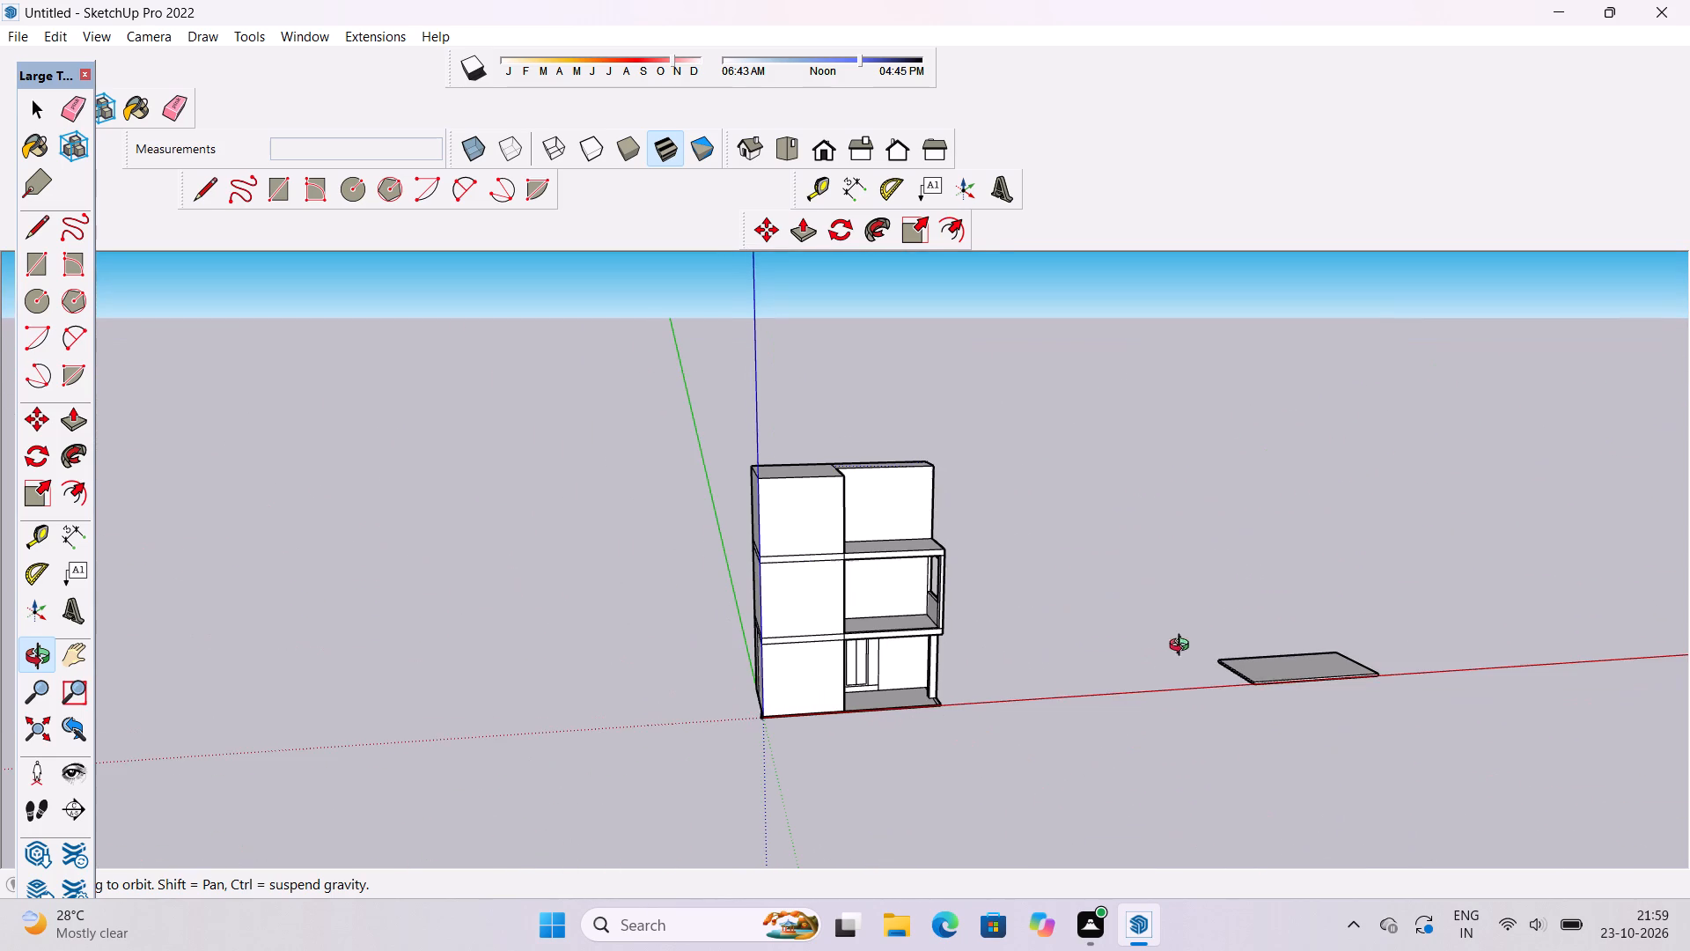
left_click_drag(1044, 490, 905, 515, "shift")
left_click_drag(895, 522, 712, 677)
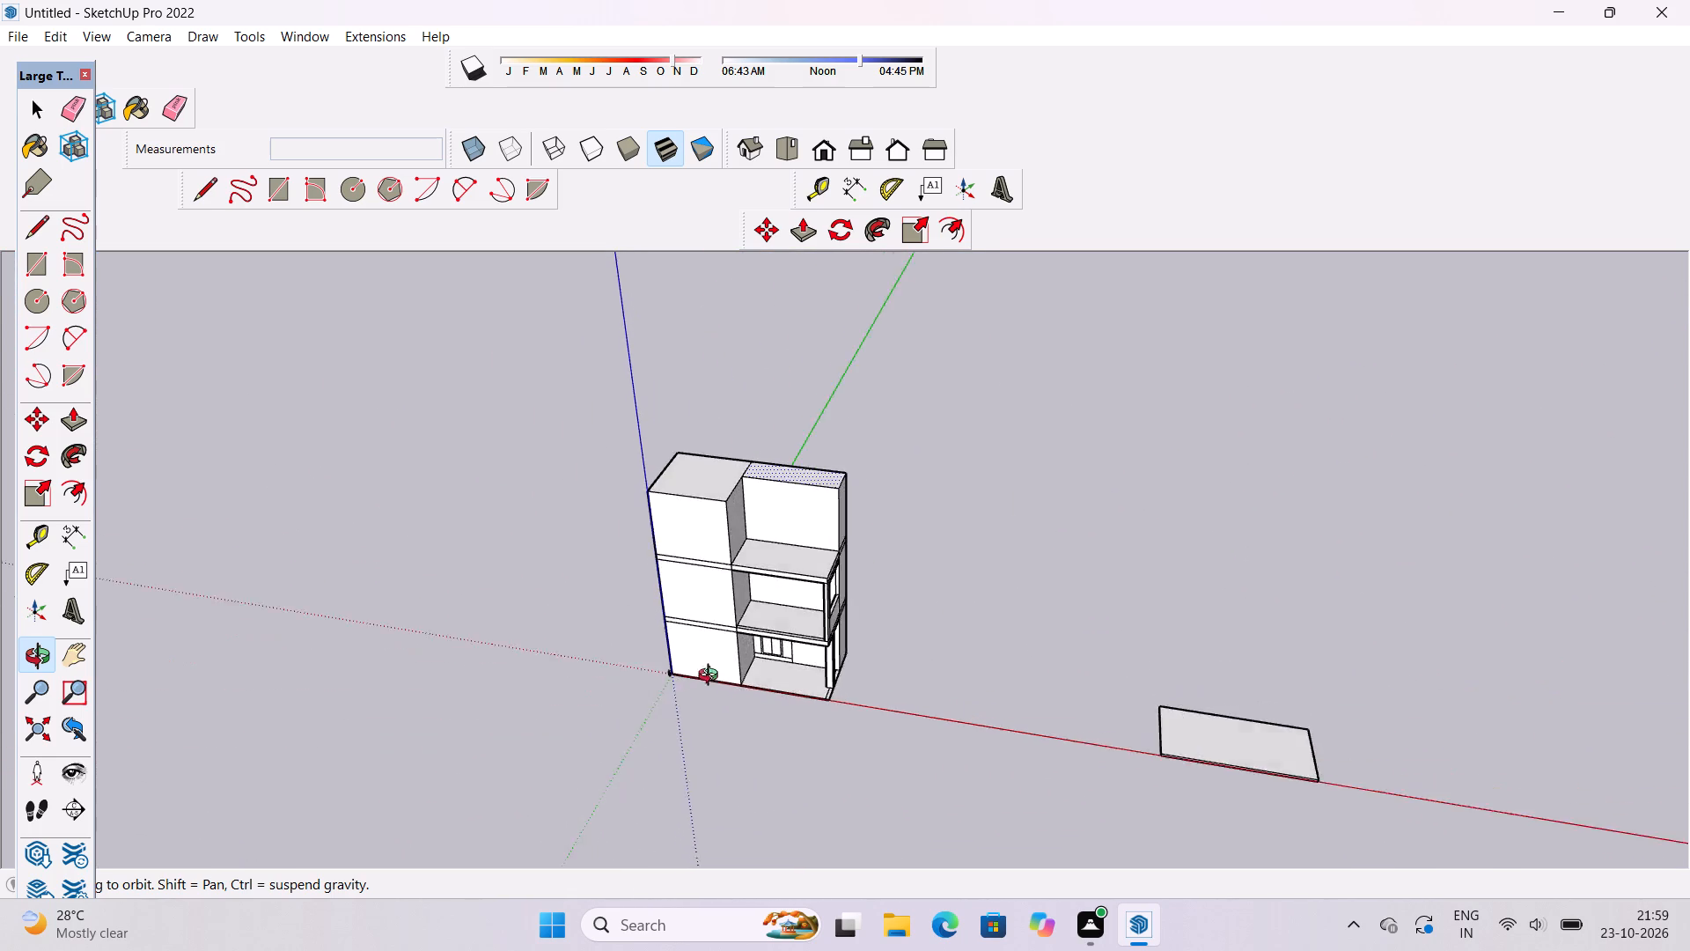
left_click_drag(712, 677, 625, 704)
scroll(815, 535, "up", 5)
left_click_drag(742, 576, 890, 599)
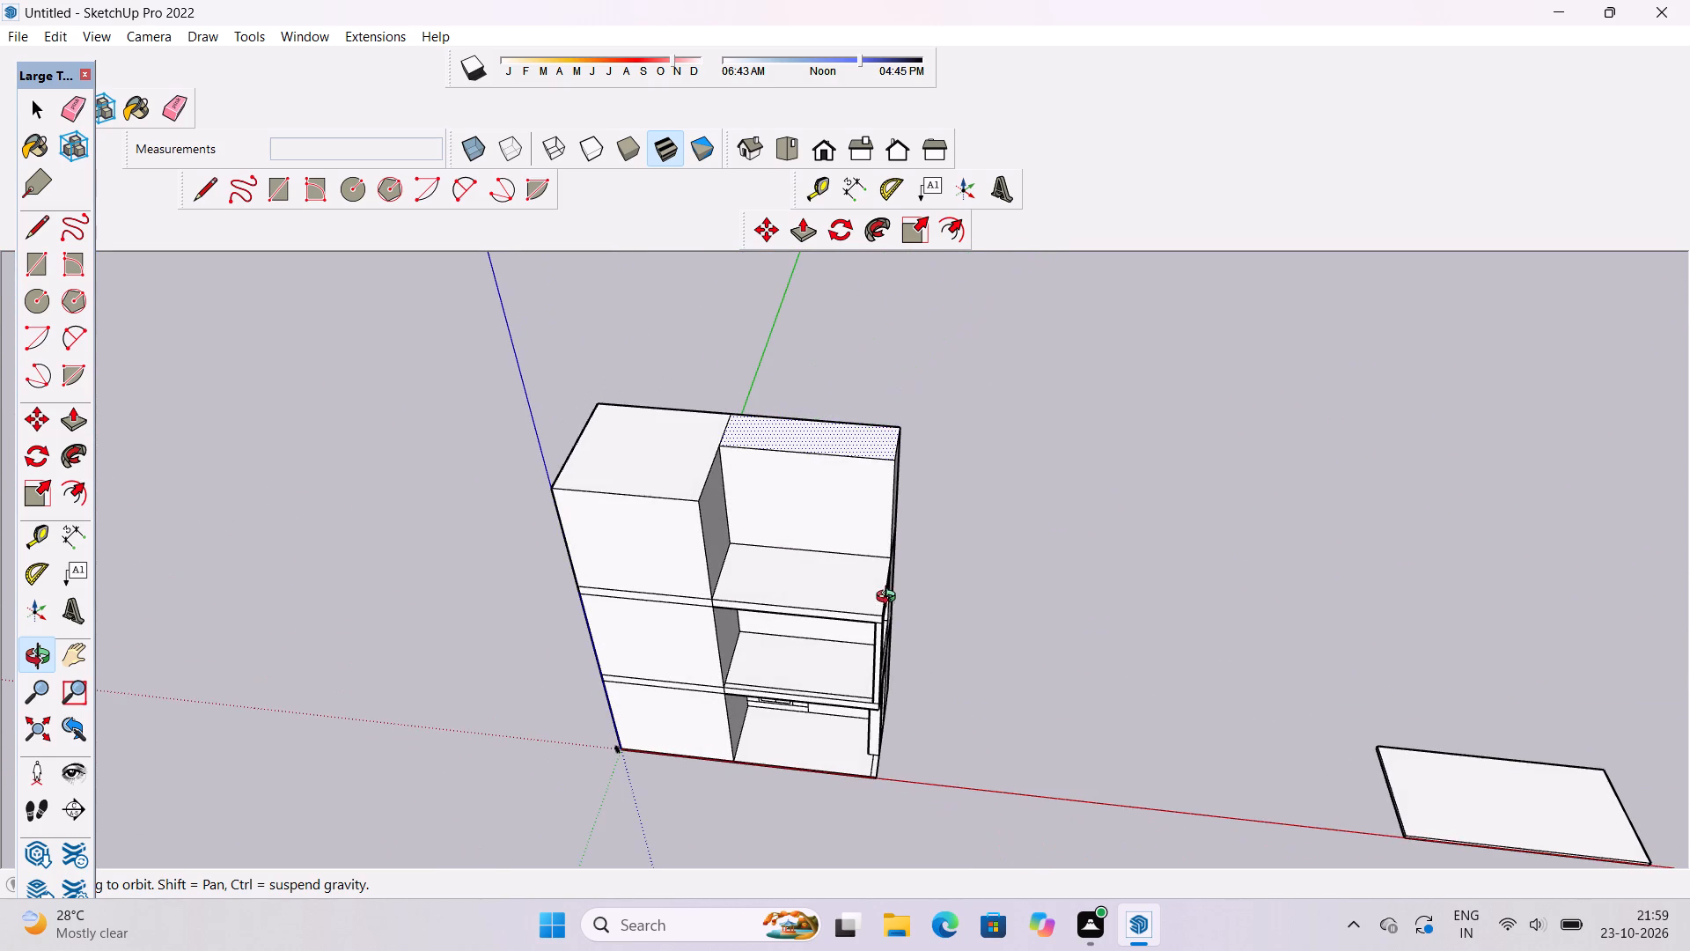
scroll(823, 607, "up", 4)
left_click_drag(776, 587, 755, 647, "shift")
left_click_drag(736, 648, 867, 626)
left_click_drag(781, 608, 748, 638)
left_click_drag(742, 642, 907, 615)
scroll(915, 608, "down", 5)
left_click_drag(919, 611, 804, 655, "shift")
scroll(787, 661, "up", 1)
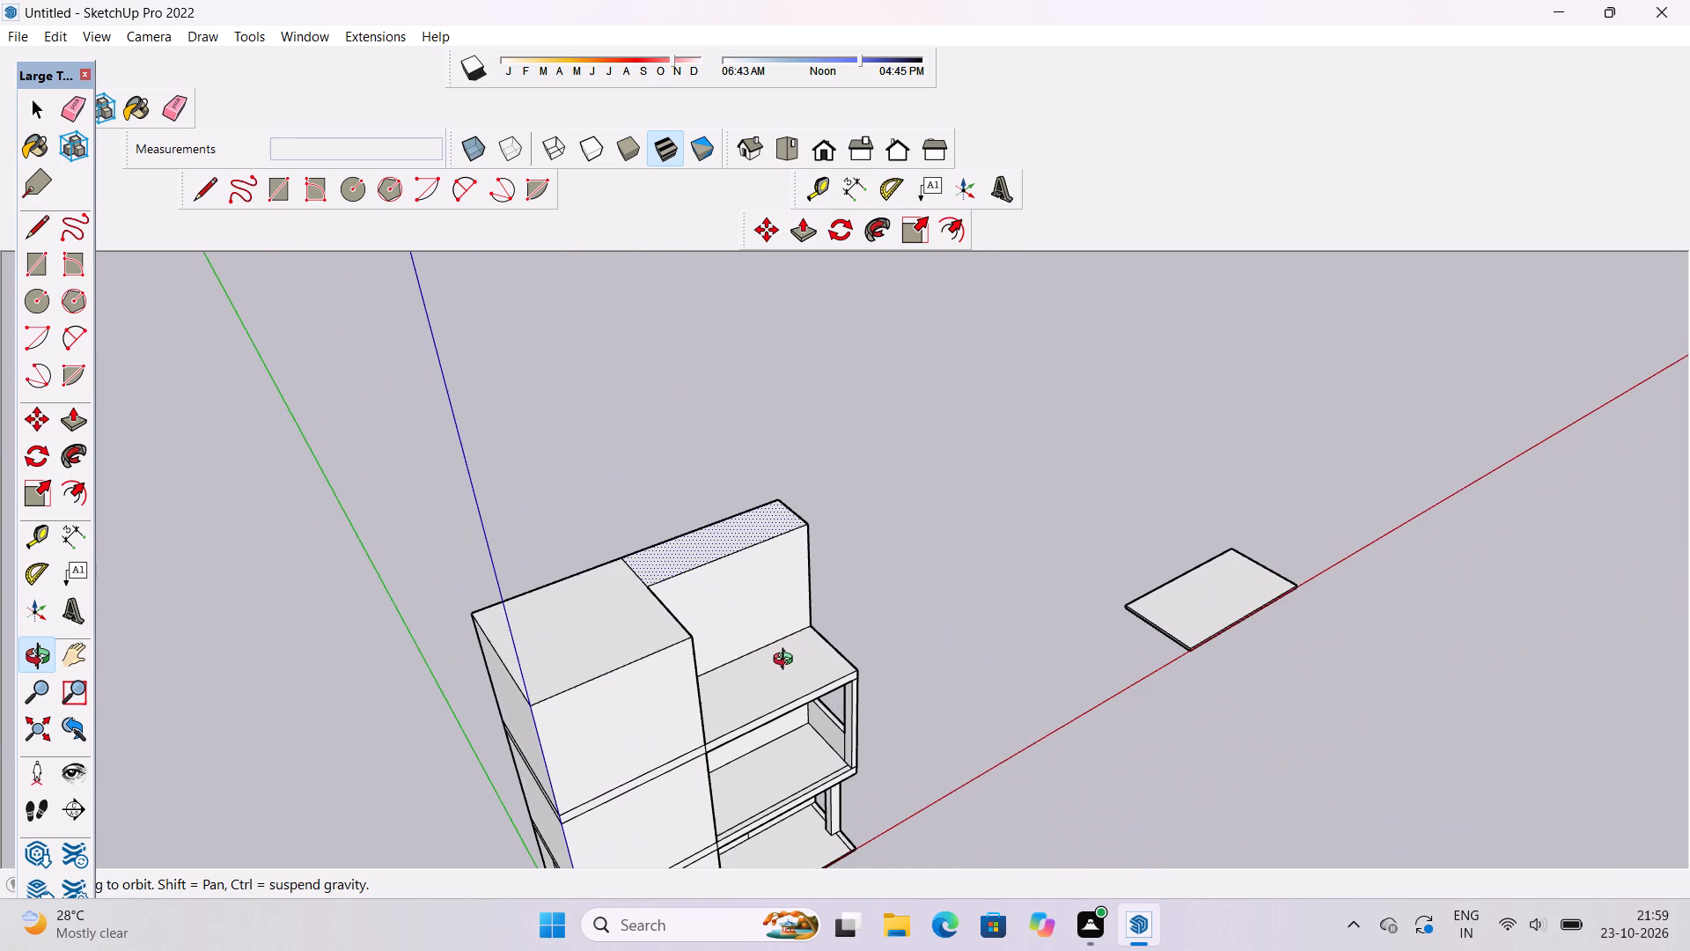
Examine the L-shaped third storey and the open roof terrace from above and from the front.
left_click_drag(787, 661, 779, 637, "shift")
scroll(783, 625, "down", 3)
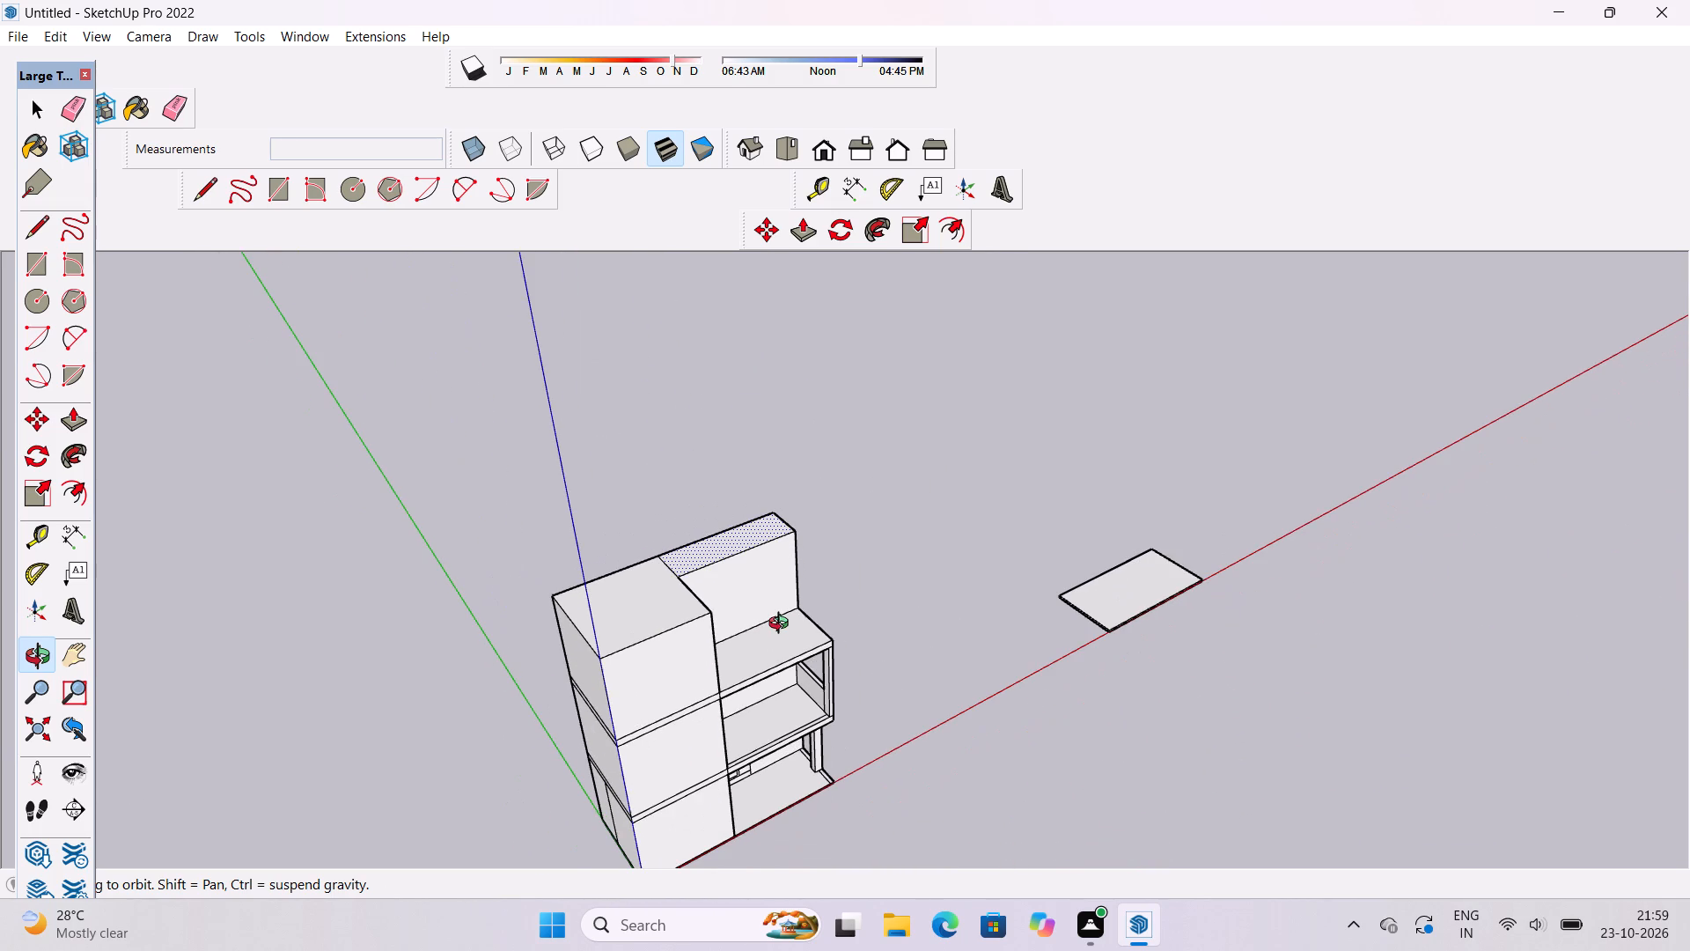
scroll(783, 625, "down", 4)
left_click_drag(746, 595, 750, 630, "shift")
scroll(735, 682, "up", 4)
left_click_drag(735, 682, 664, 682, "shift")
left_click_drag(660, 680, 709, 709)
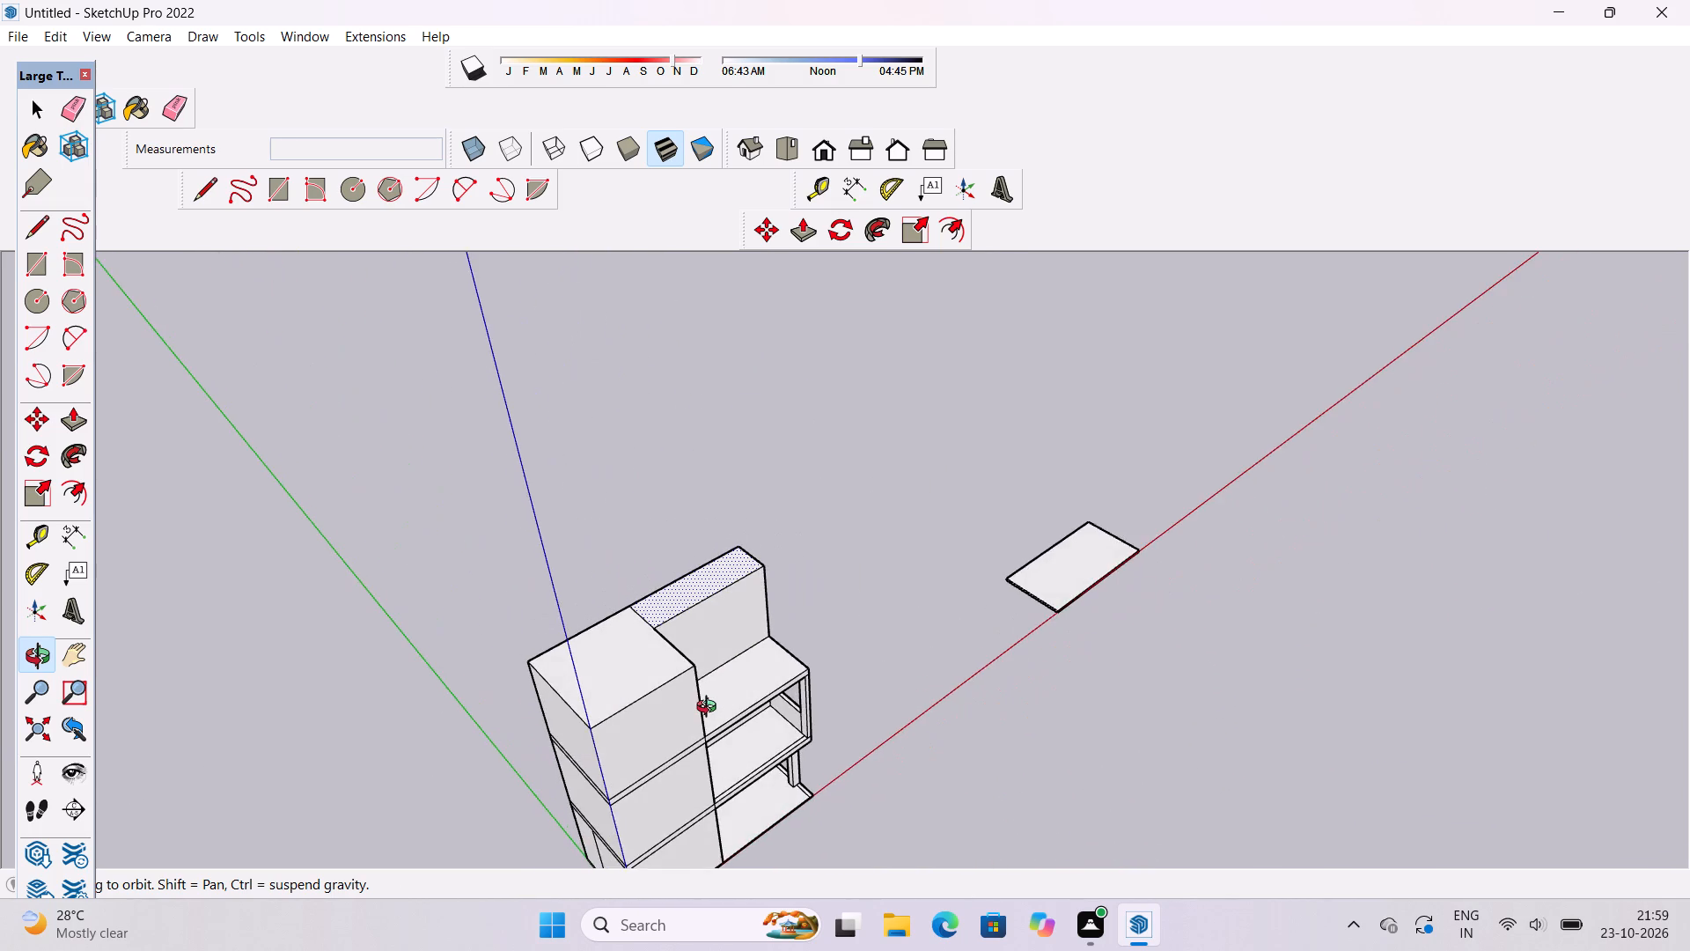
scroll(710, 710, "up", 4)
left_click_drag(741, 657, 658, 721, "shift")
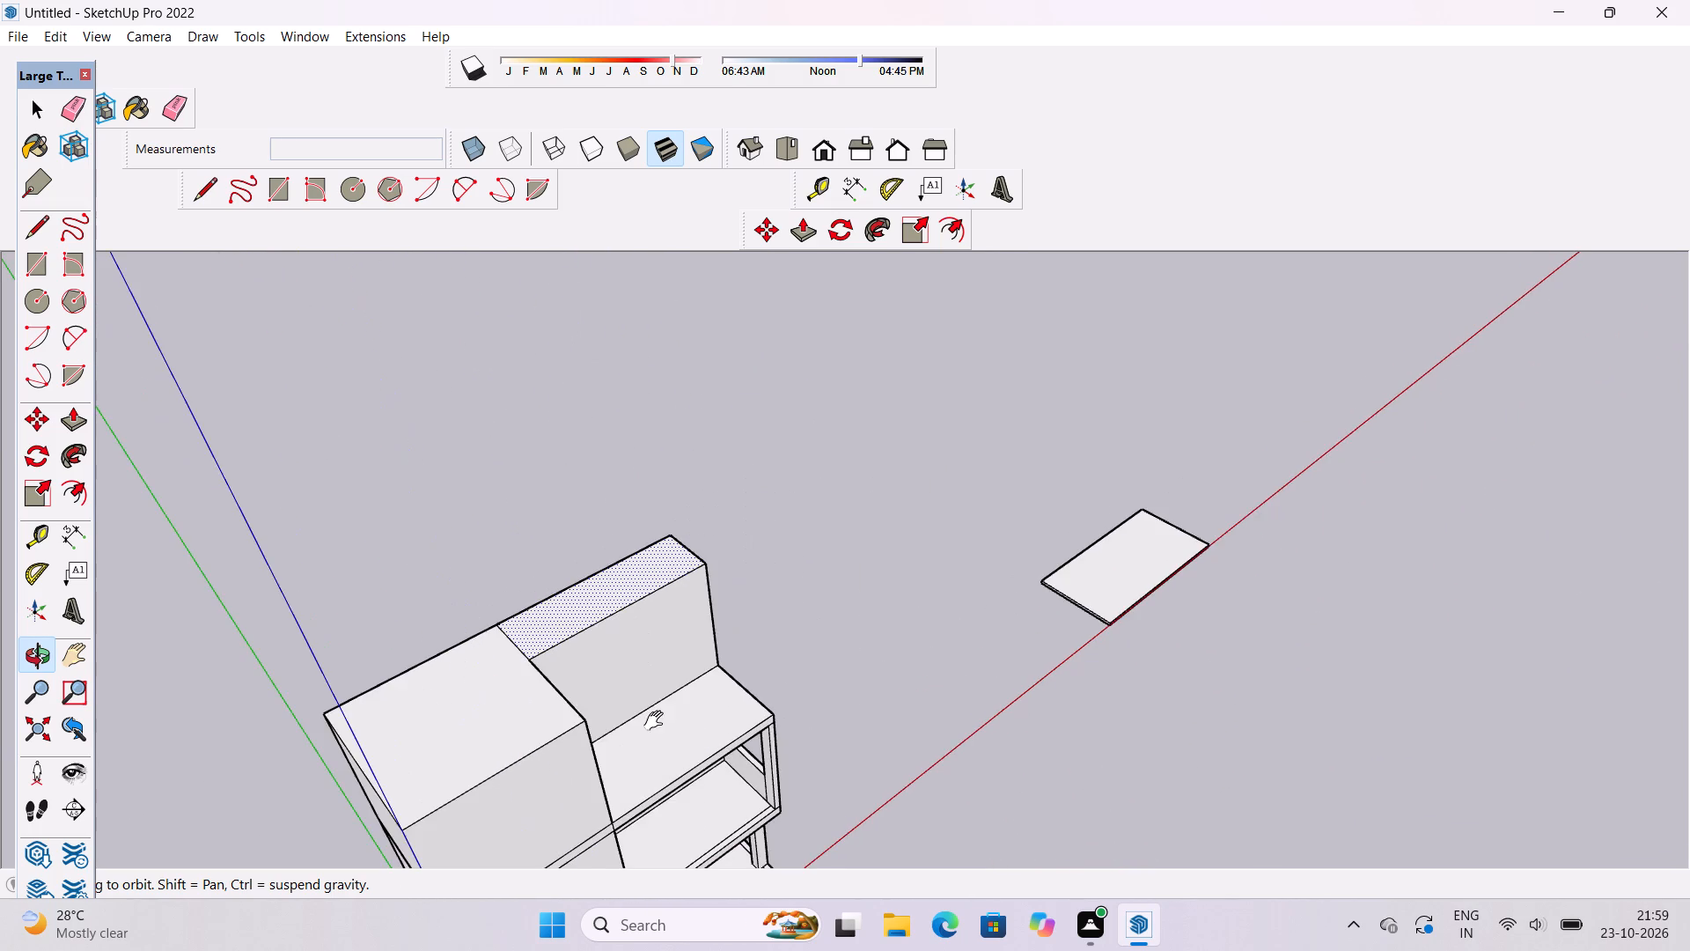
left_click_drag(658, 721, 468, 763)
left_click_drag(643, 668, 775, 684, "shift")
left_click_drag(818, 679, 768, 572)
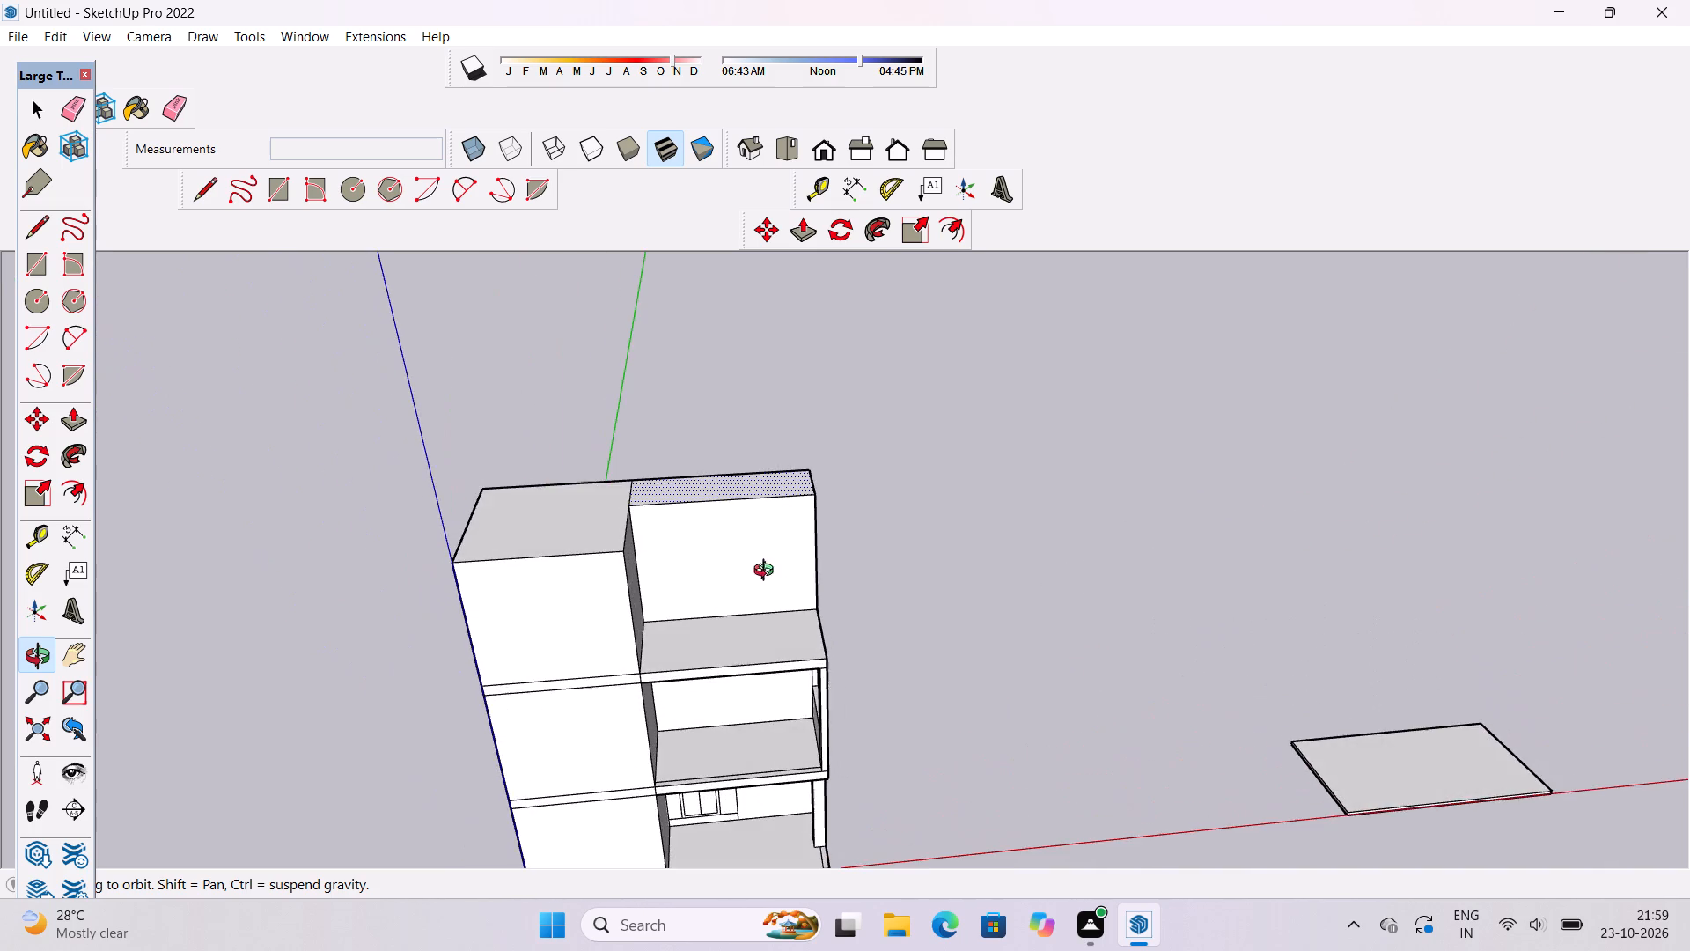
scroll(829, 618, "up", 5)
left_click_drag(832, 631, 806, 660)
left_click_drag(753, 678, 959, 631, "shift")
left_click_drag(960, 634, 927, 662, "shift")
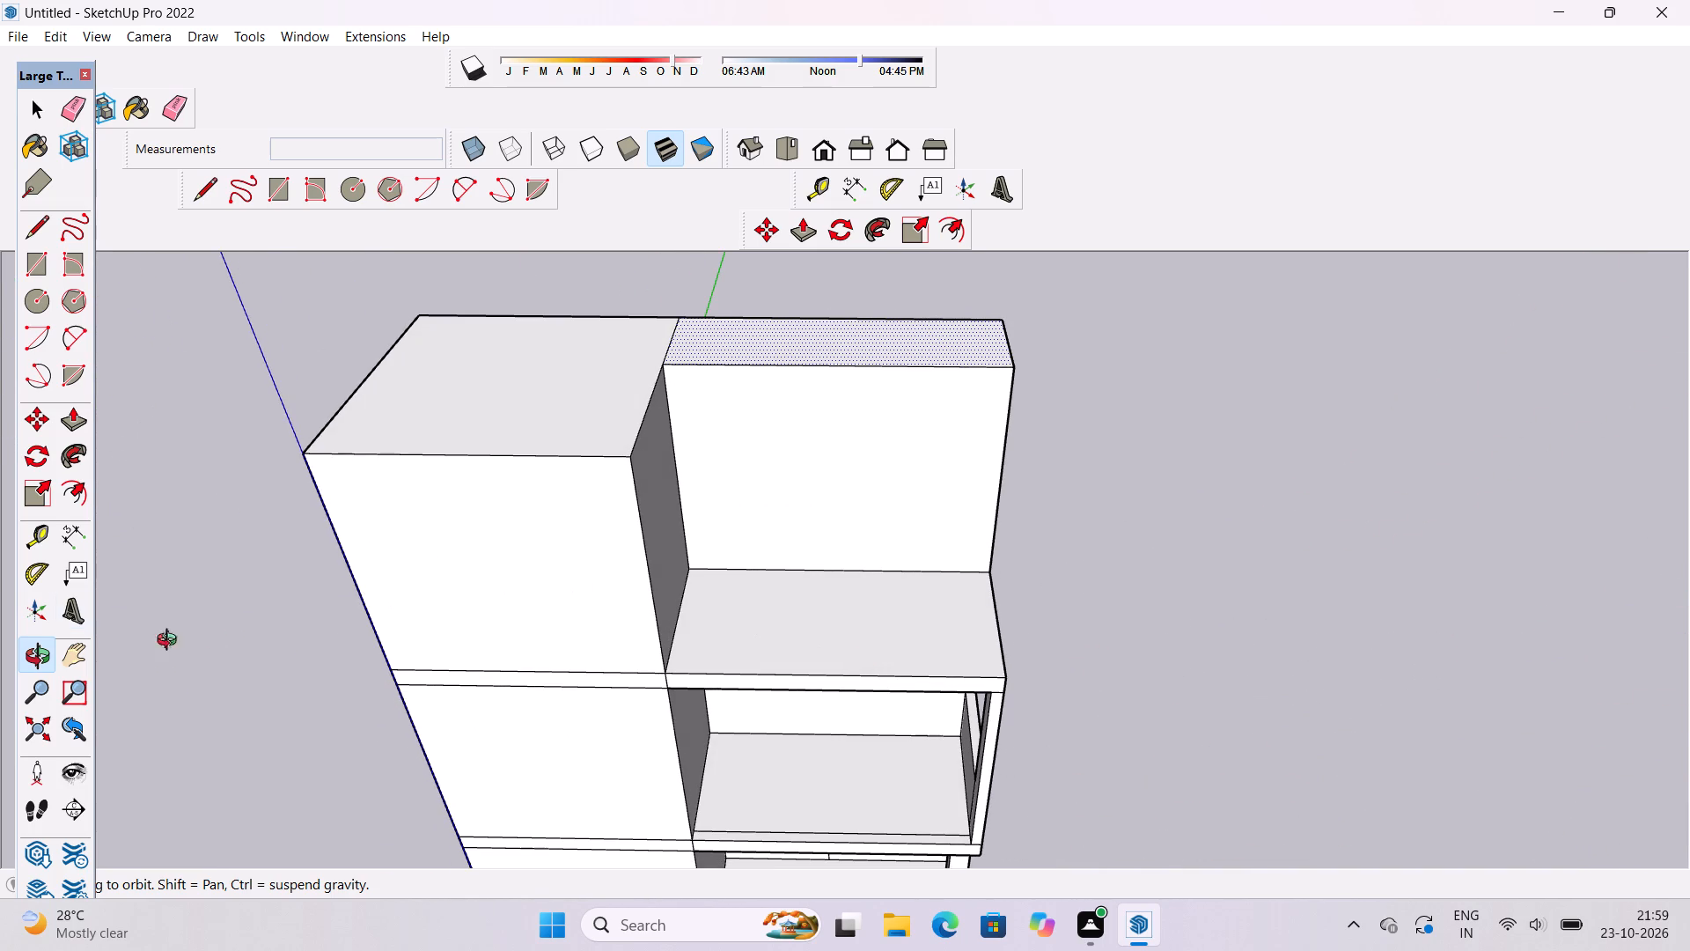
Place two guide lines on the open roof terrace, 3' in from its outer end edge and 3' in from its front edge.
left_click(22, 536)
scroll(985, 580, "up", 6)
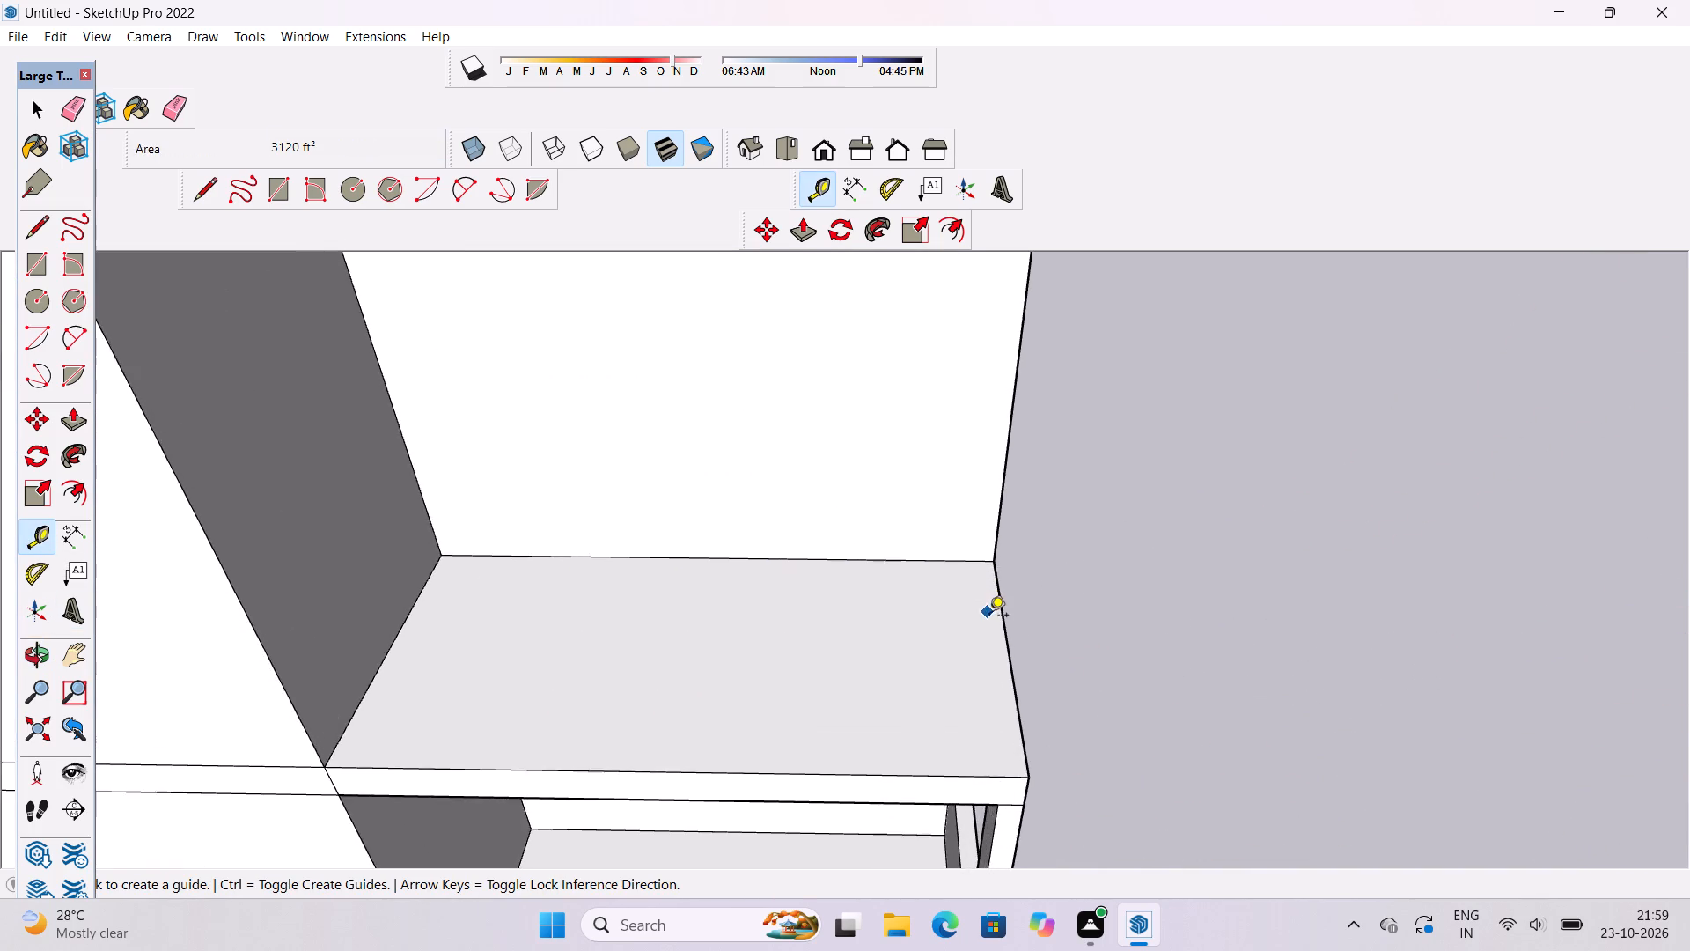
scroll(989, 619, "down", 6)
scroll(1004, 638, "up", 5)
left_click(994, 645)
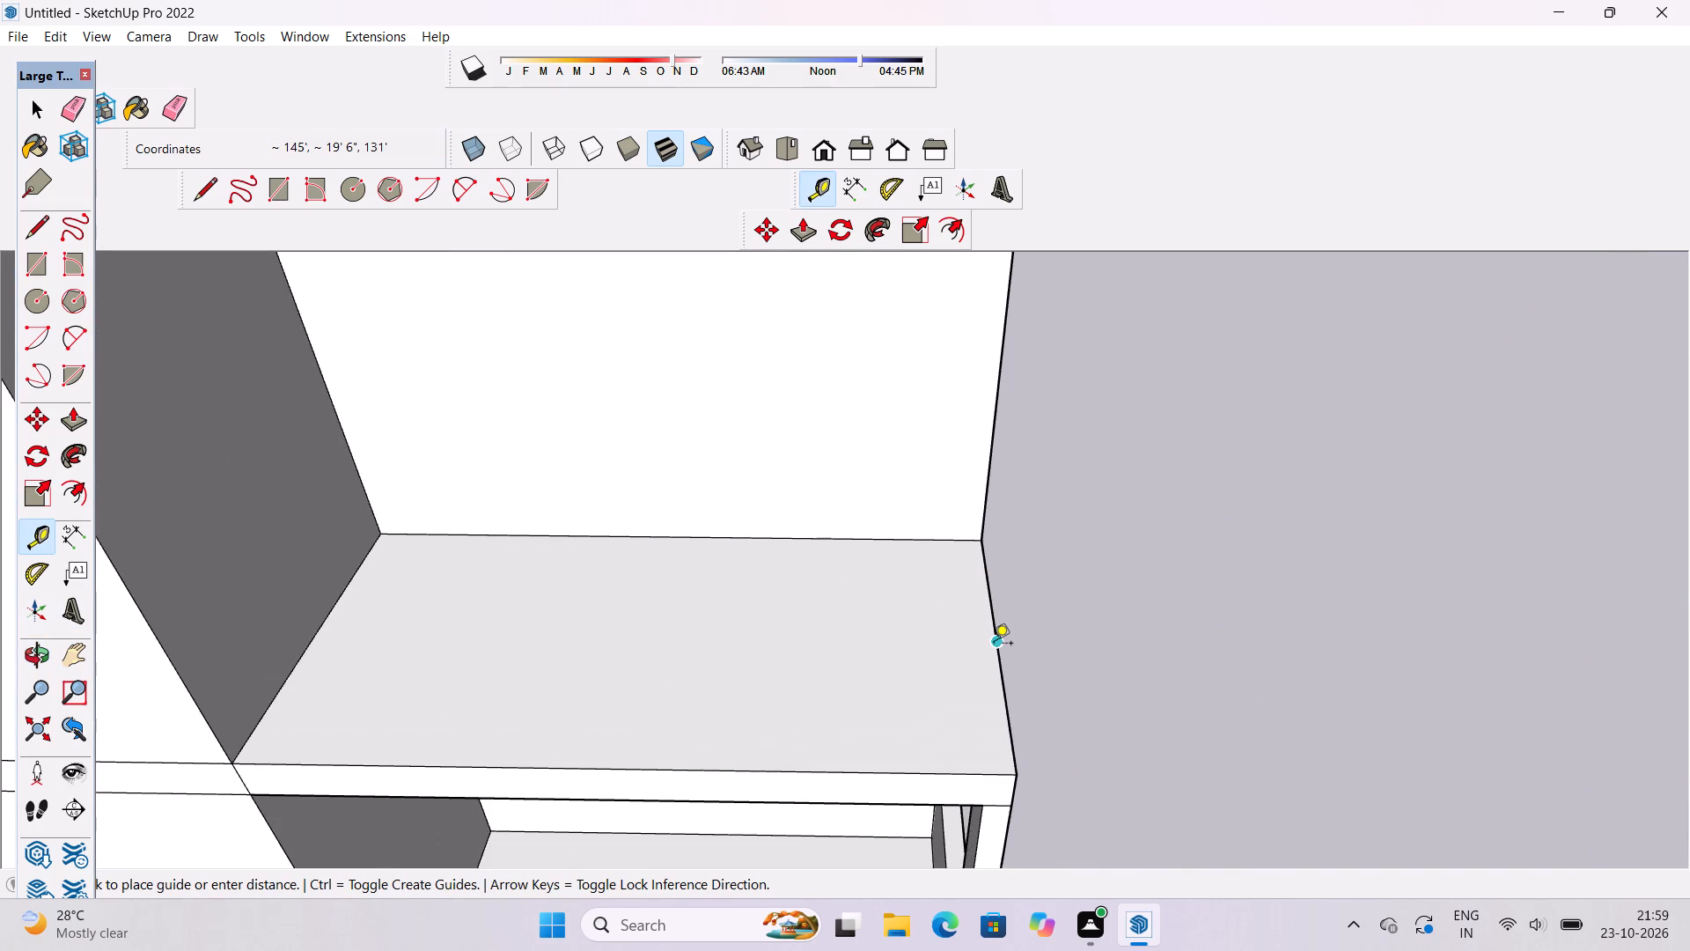
type("3'")
key("Return")
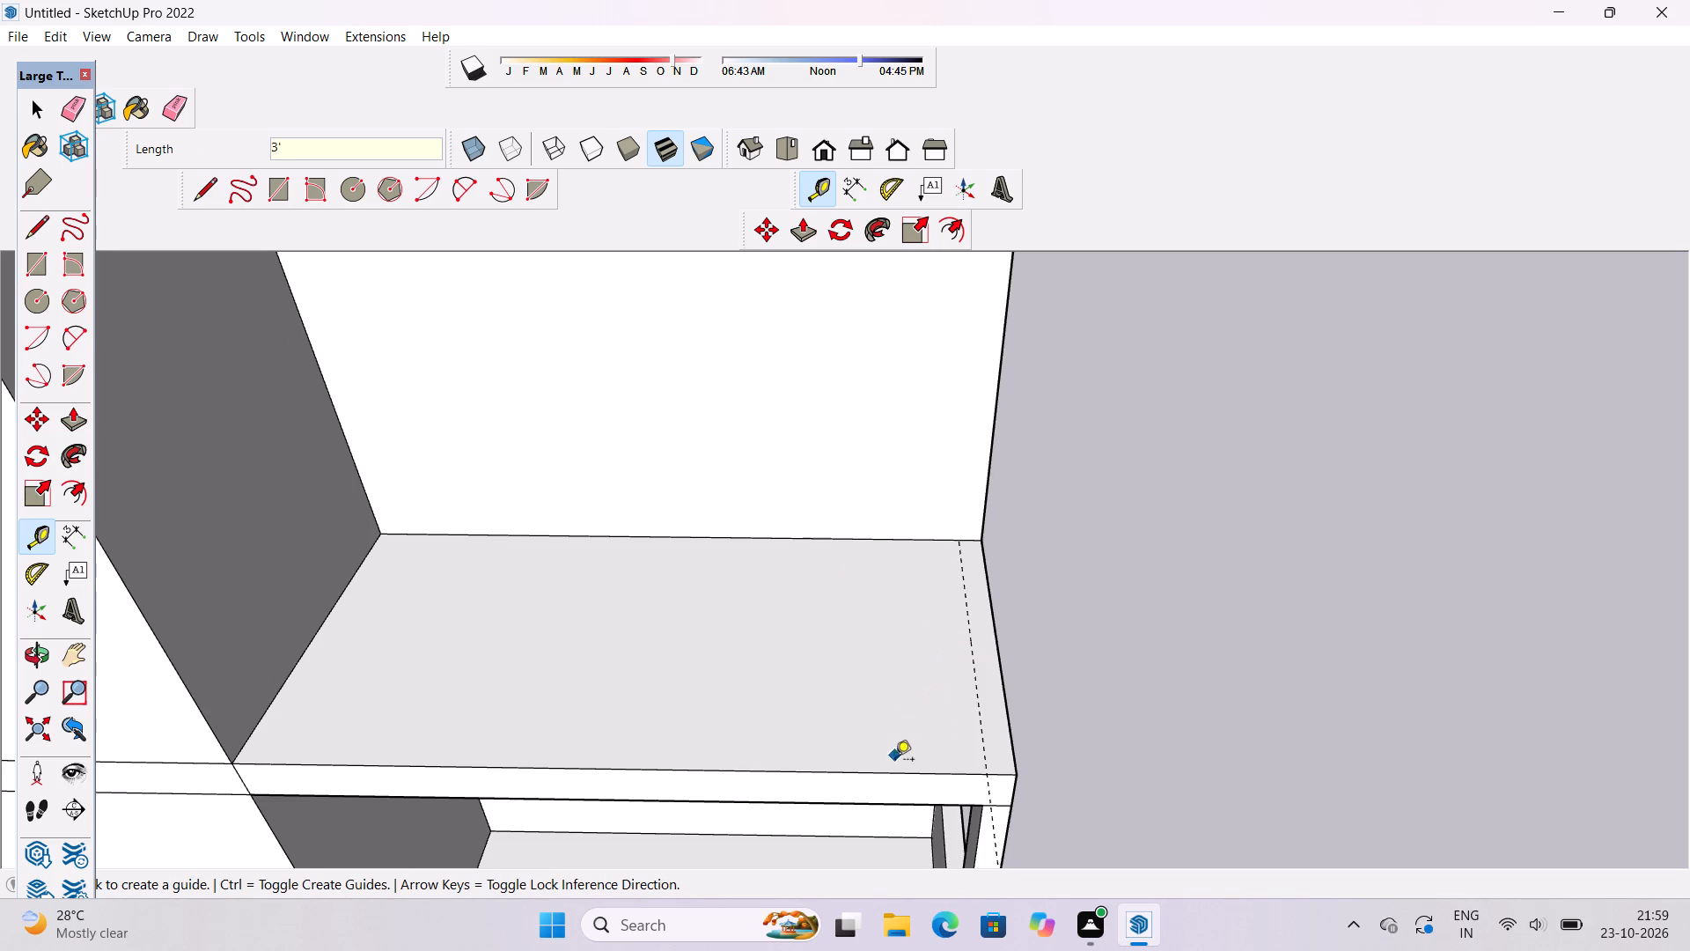
left_click(902, 777)
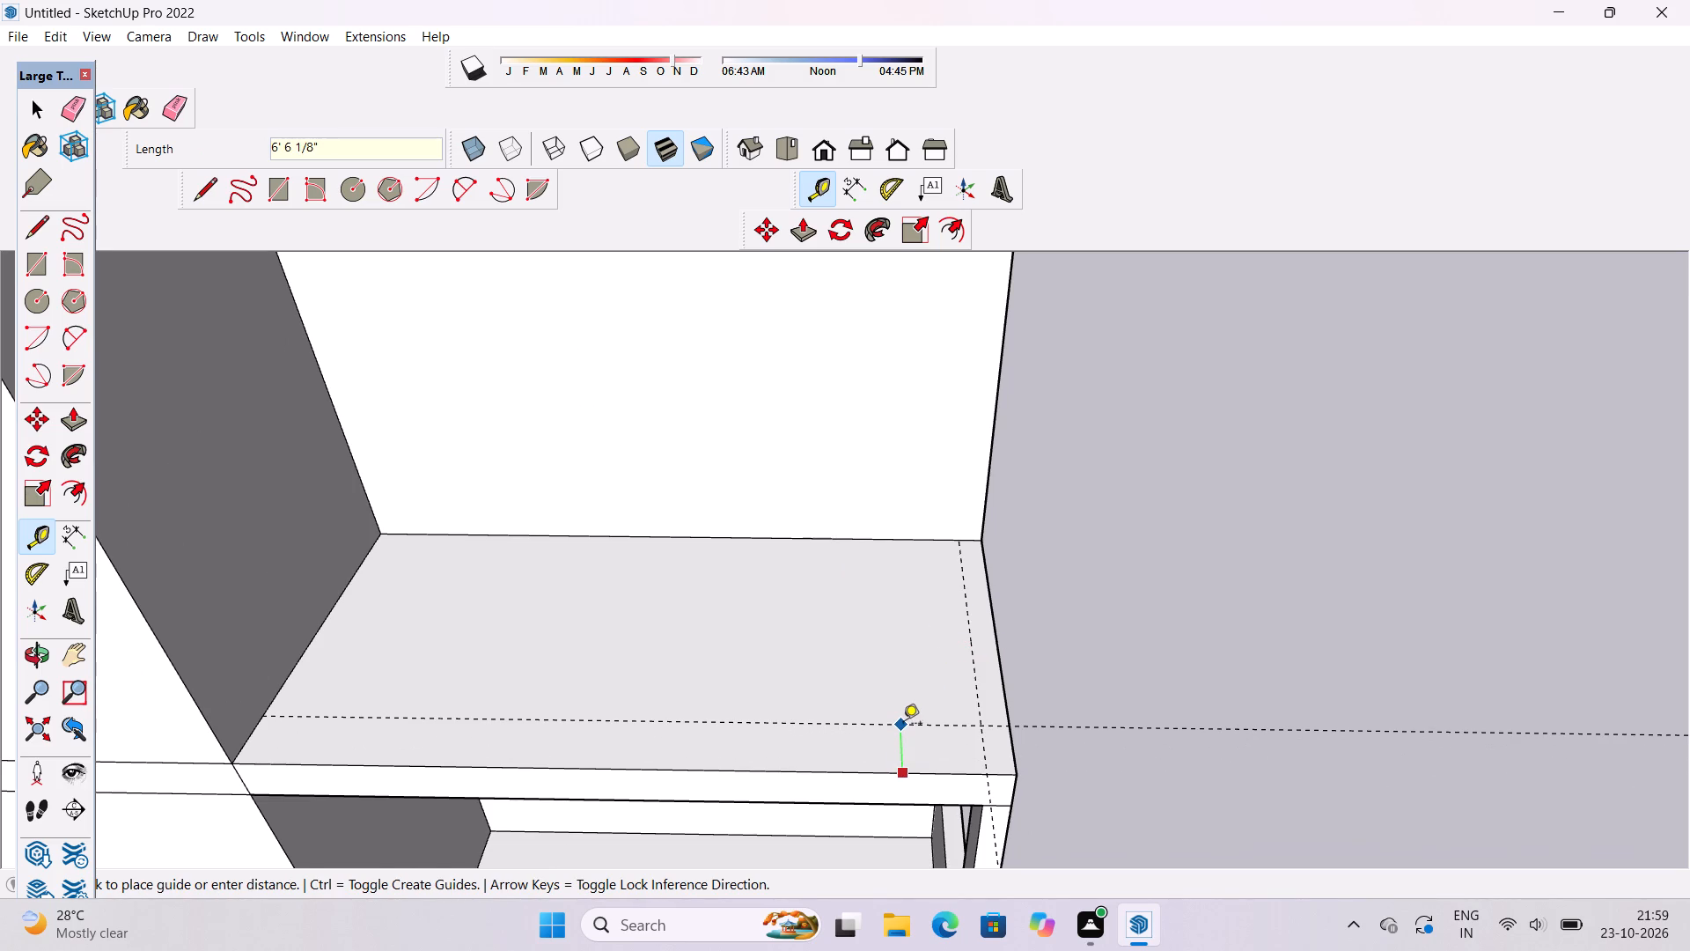
type("3'")
key("Return")
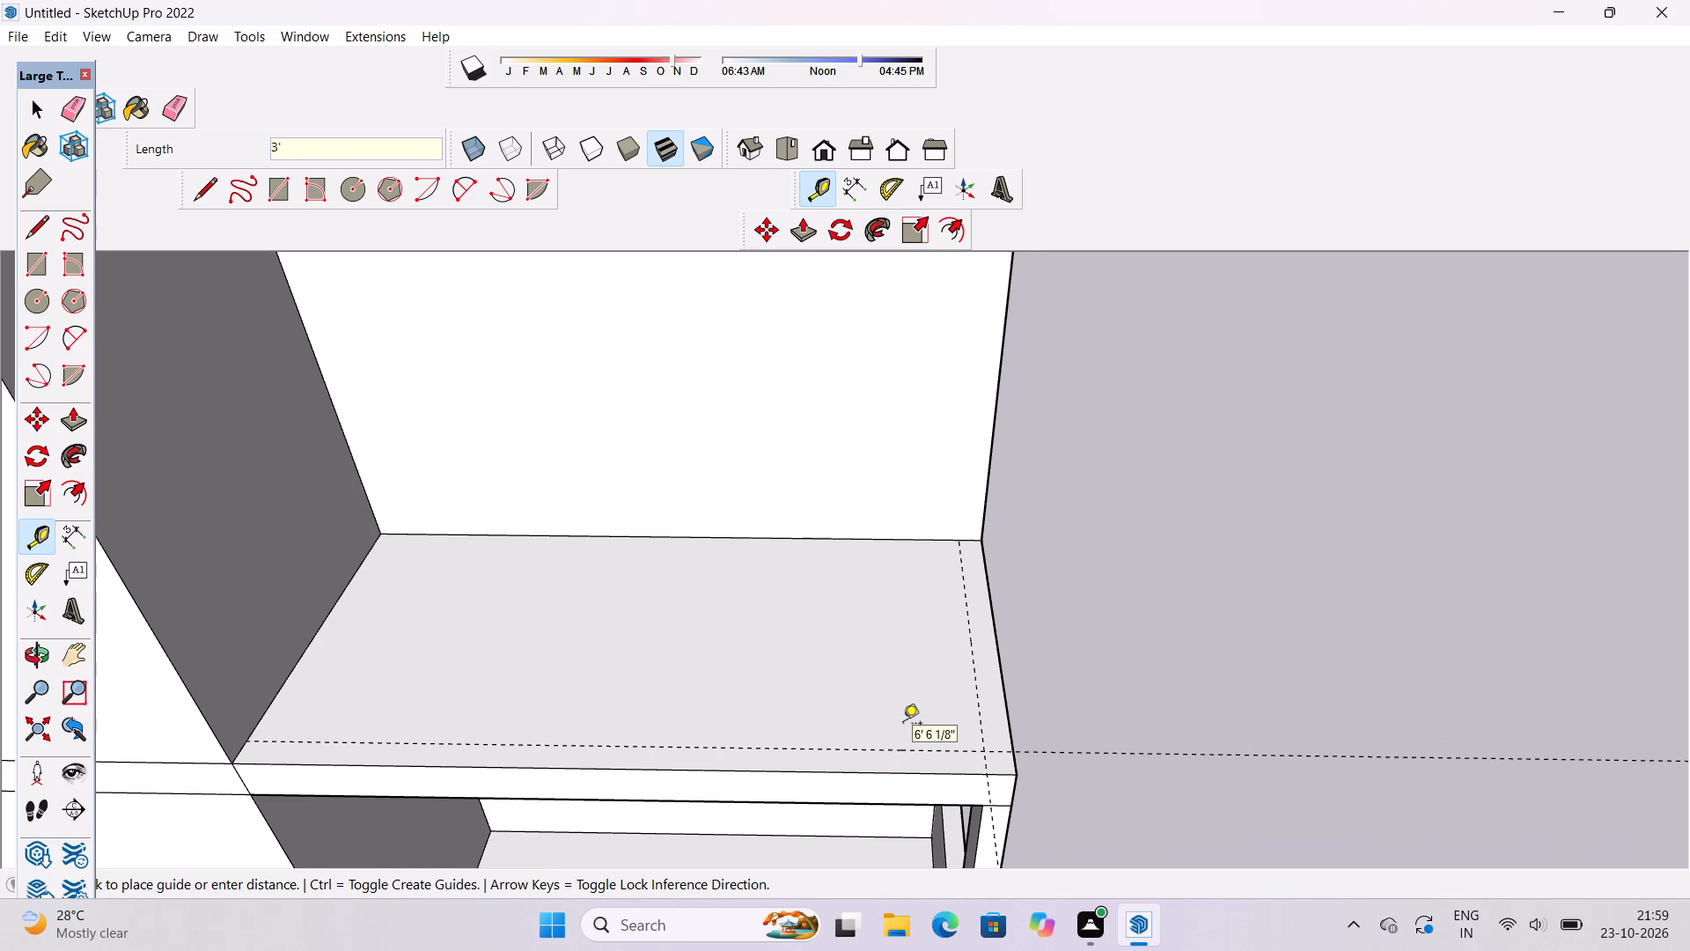
Place another guide line on the terrace, 5' in from its front edge.
scroll(741, 691, "down", 7)
scroll(643, 718, "up", 4)
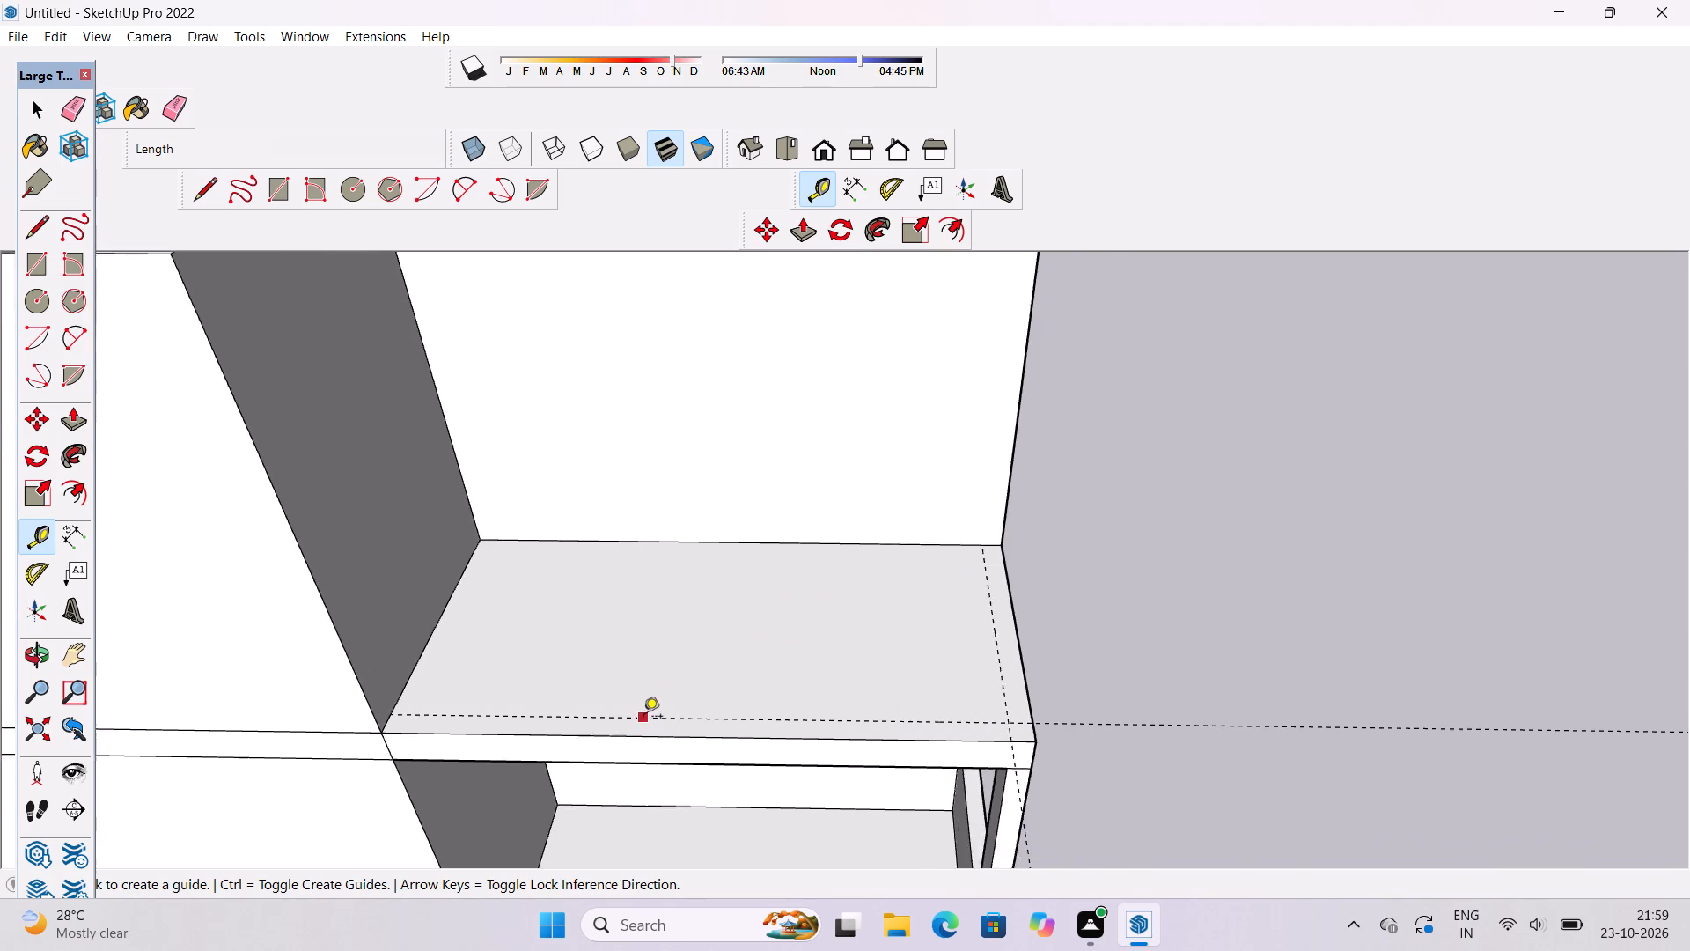
scroll(643, 718, "up", 3)
scroll(1048, 553, "up", 5)
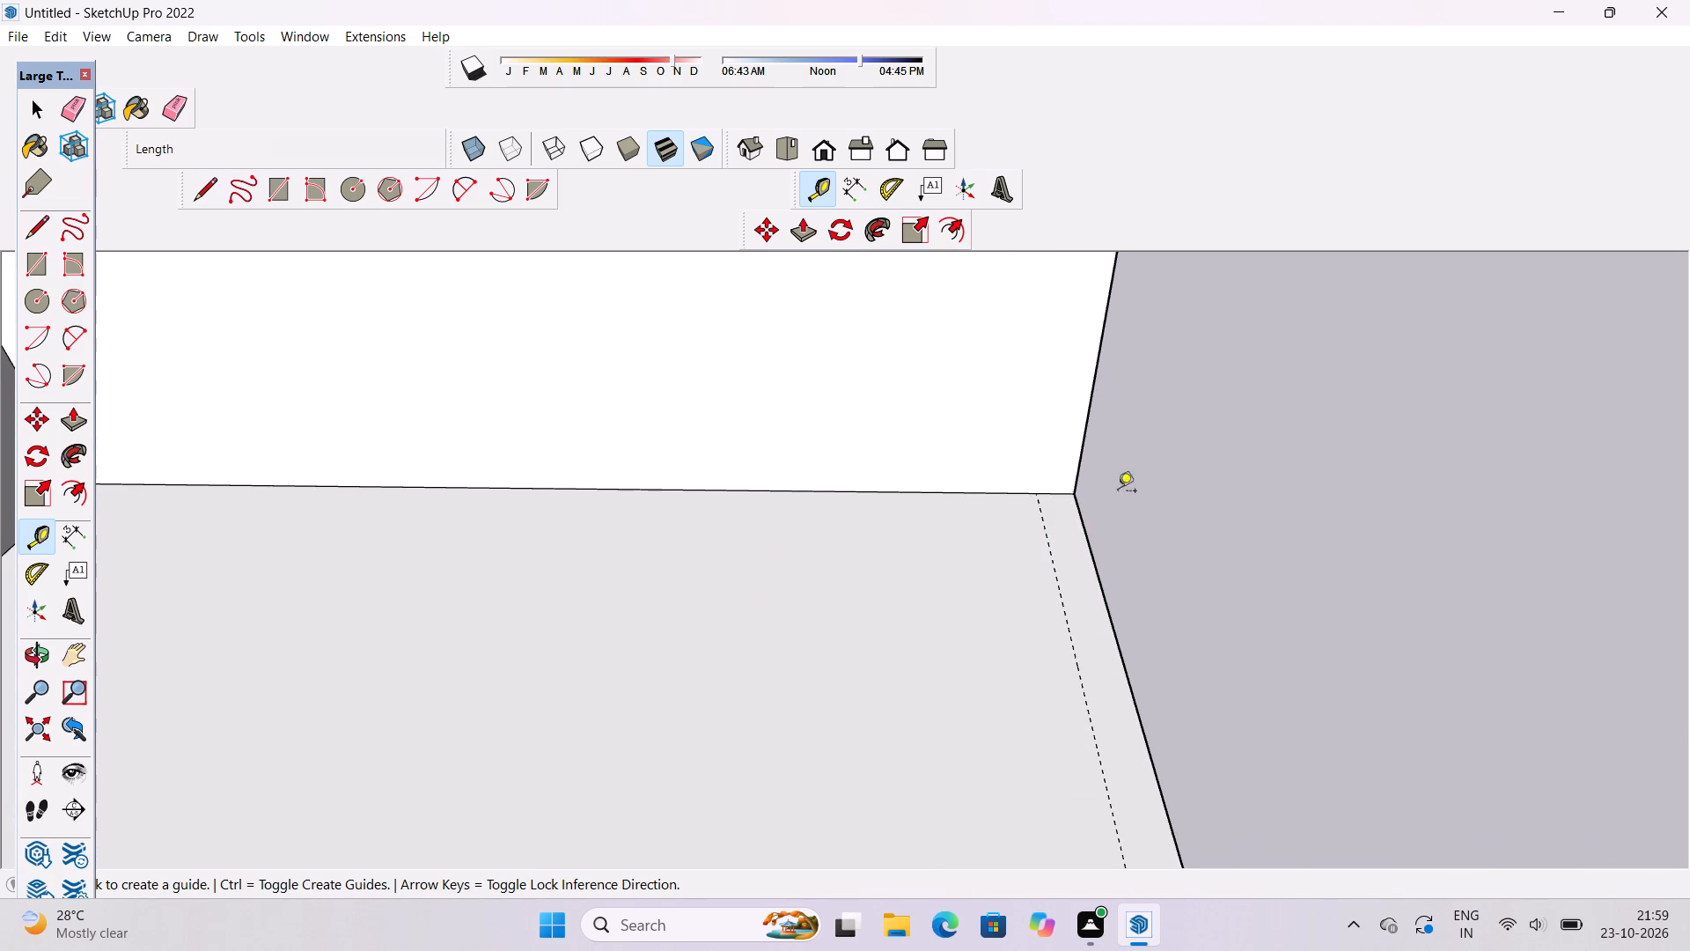
scroll(871, 473, "down", 5)
scroll(1054, 693, "up", 6)
scroll(995, 701, "down", 4)
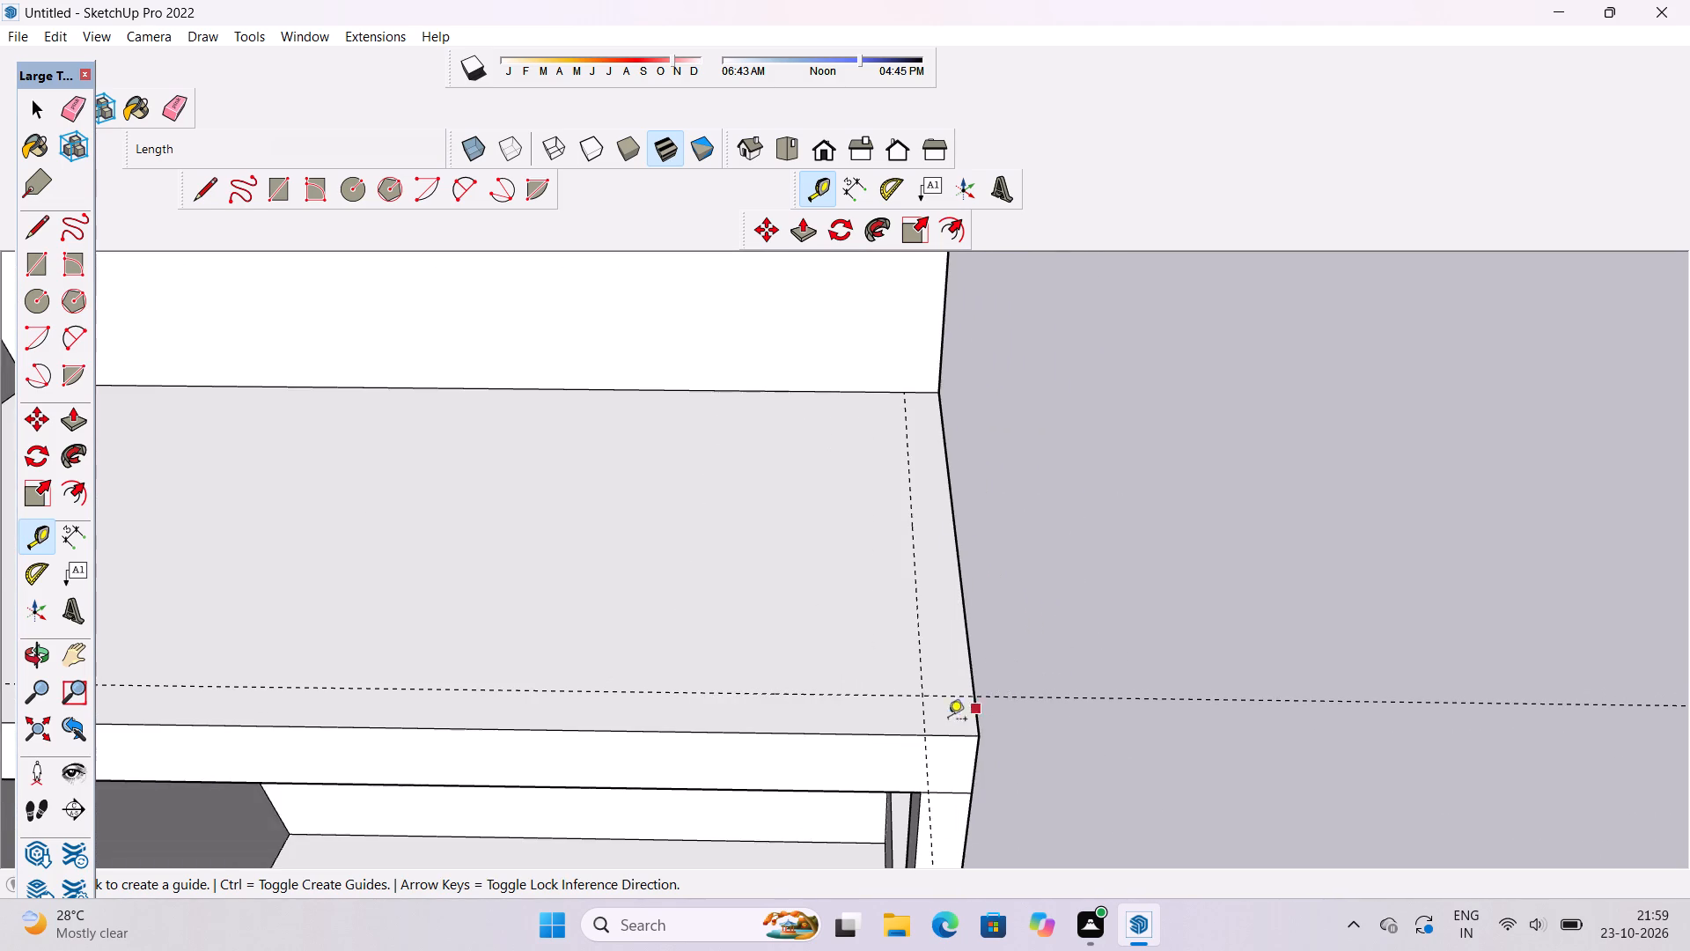
scroll(943, 726, "up", 5)
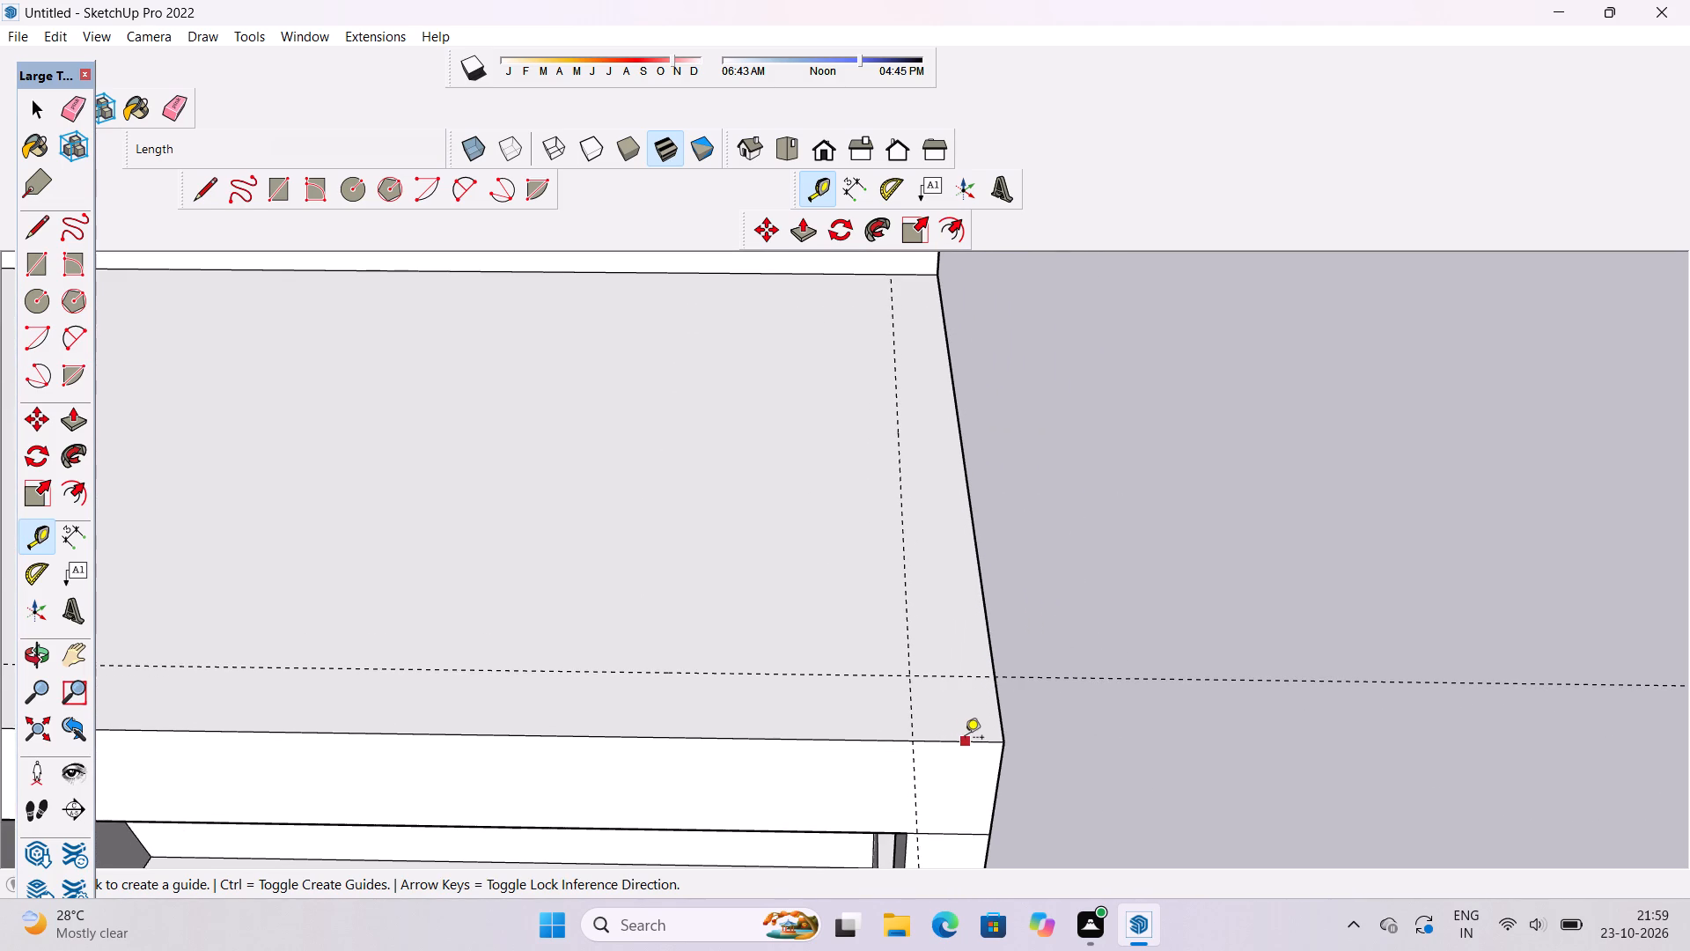
left_click(965, 739)
scroll(965, 739, "down", 2)
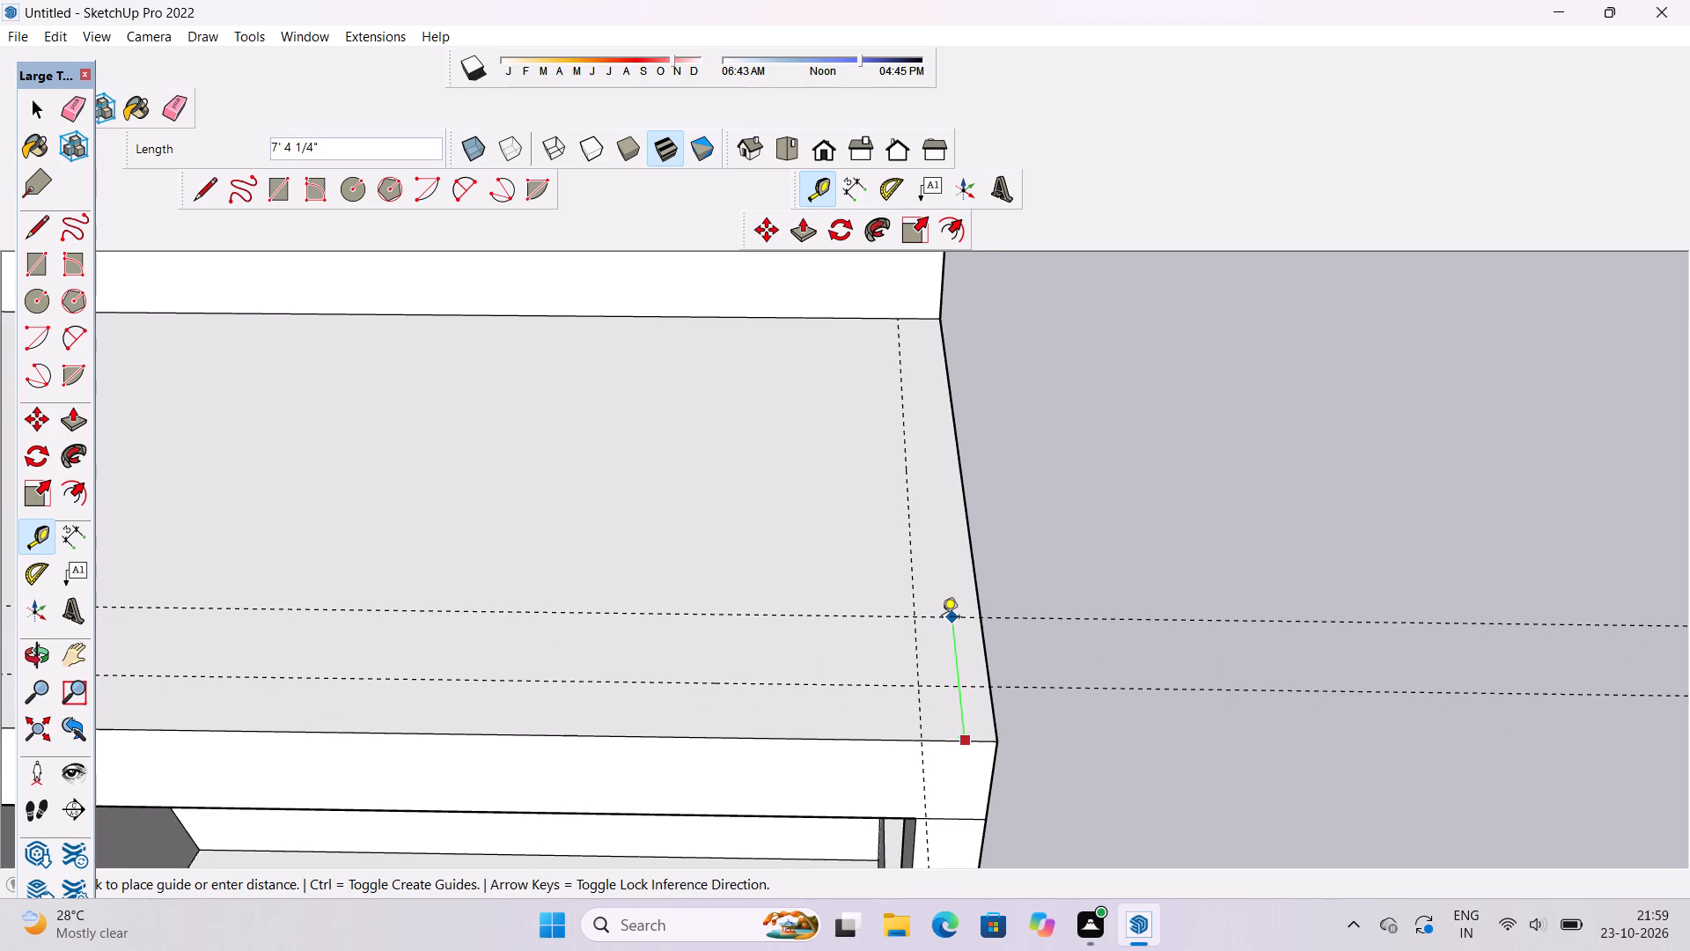
type("5'")
key("Return")
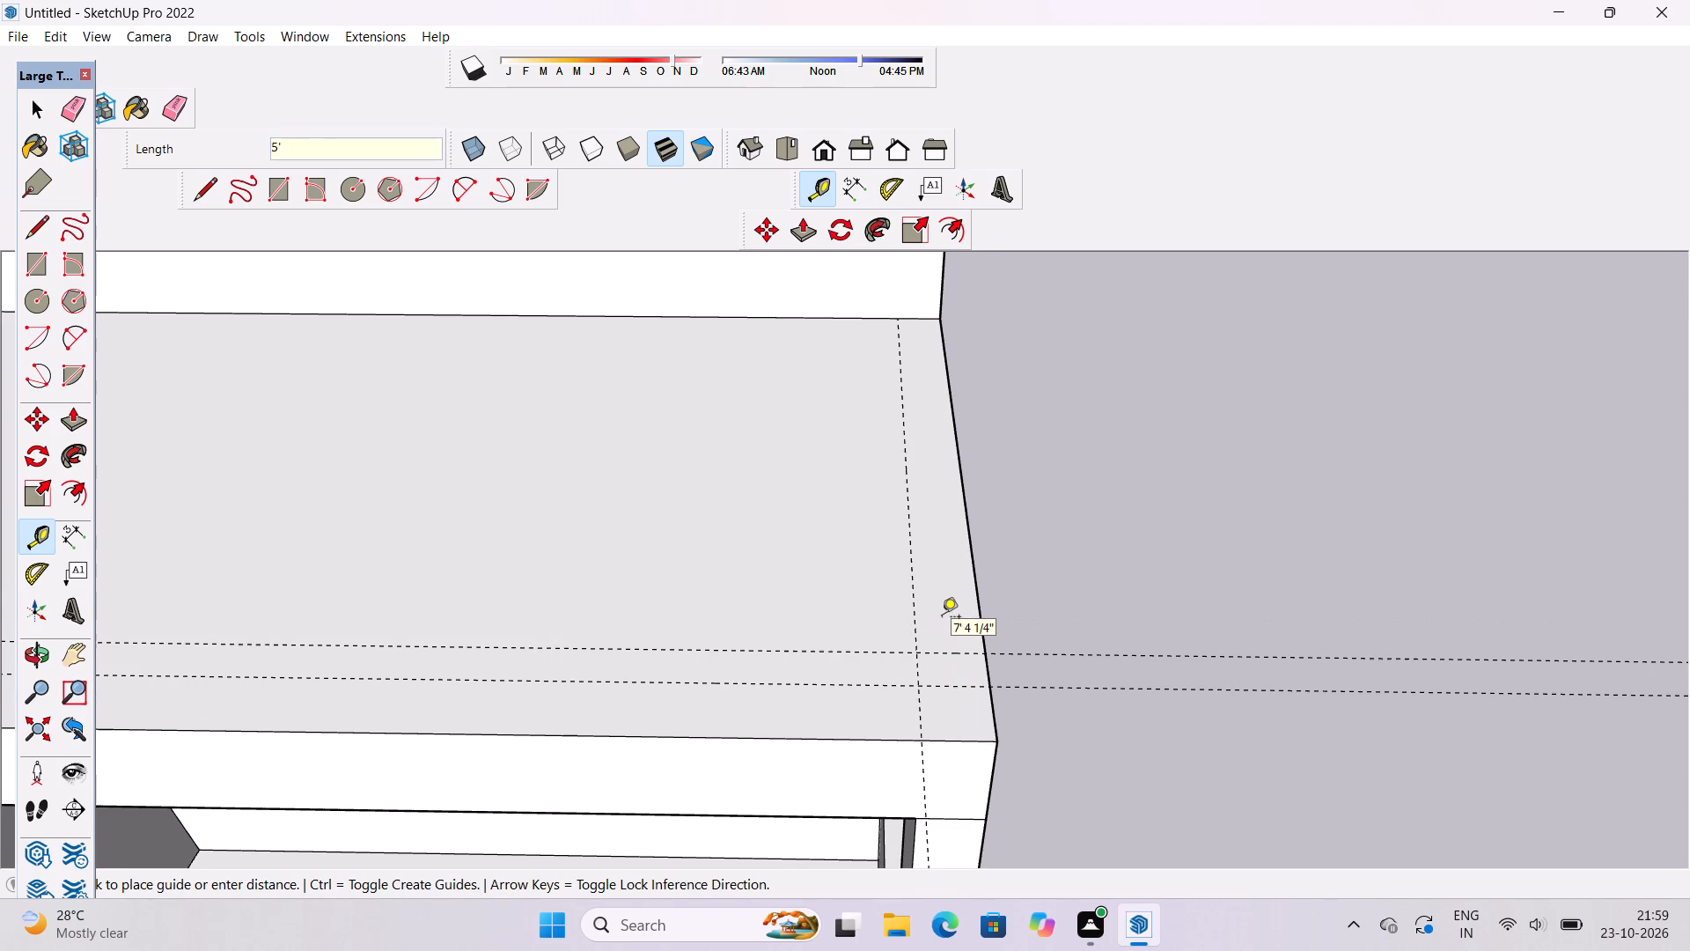
Draw a 3' by 5' rectangle at the terrace's front outer corner, snapped to the guides.
key("r")
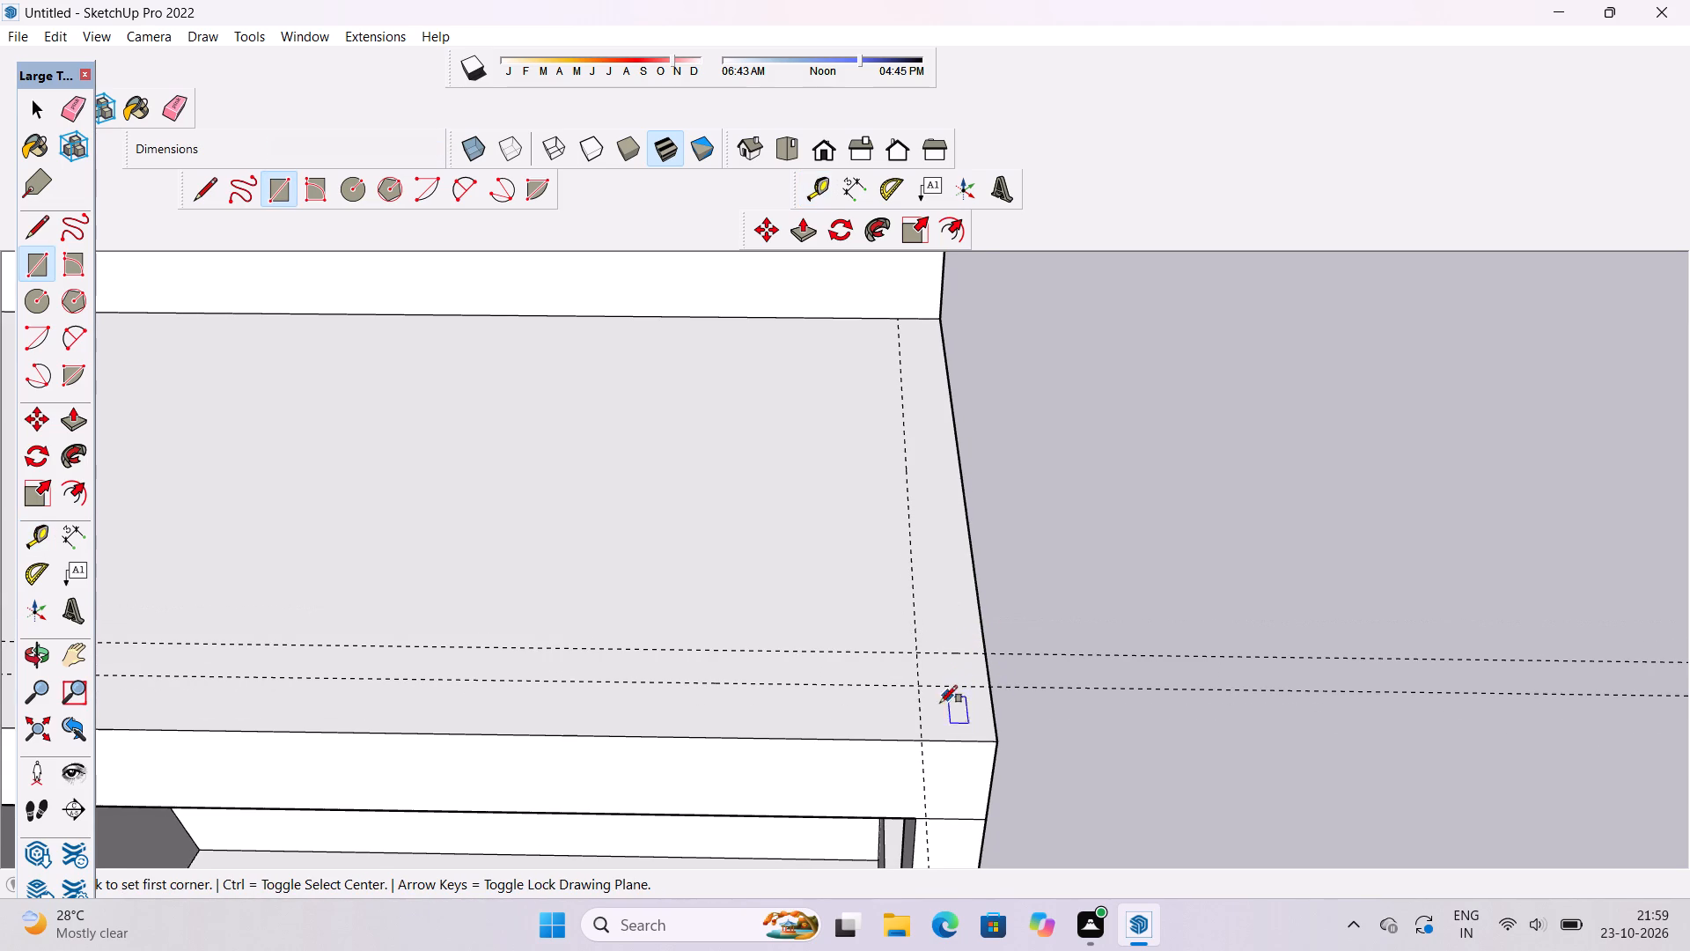
left_click(920, 744)
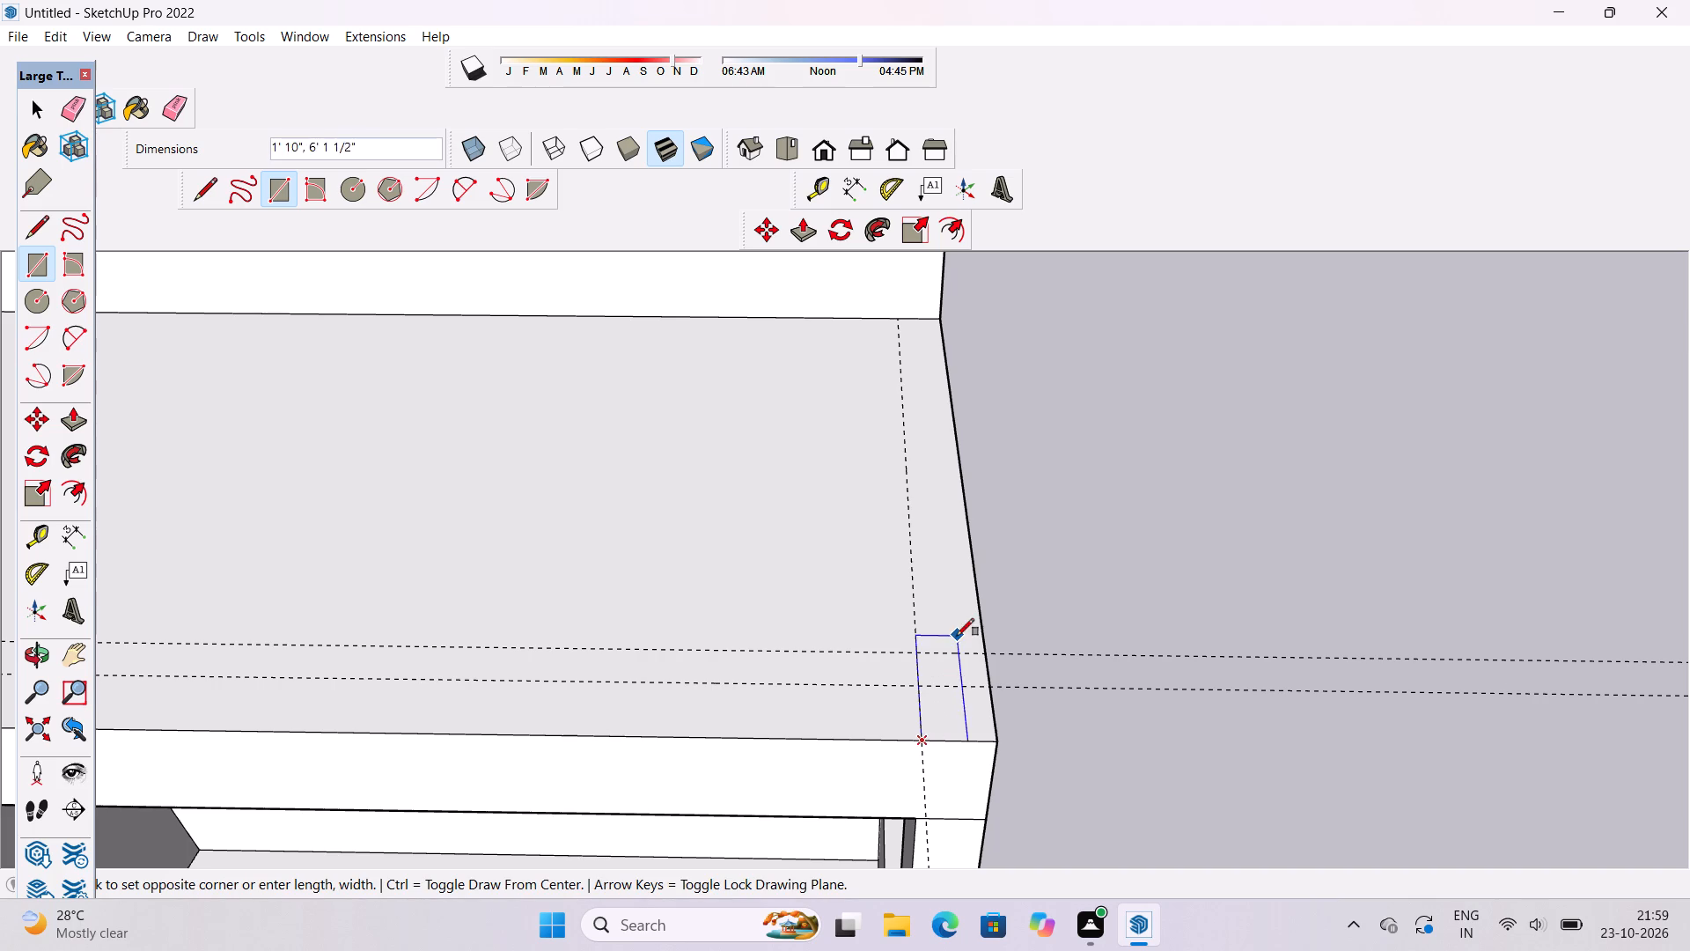
left_click(982, 656)
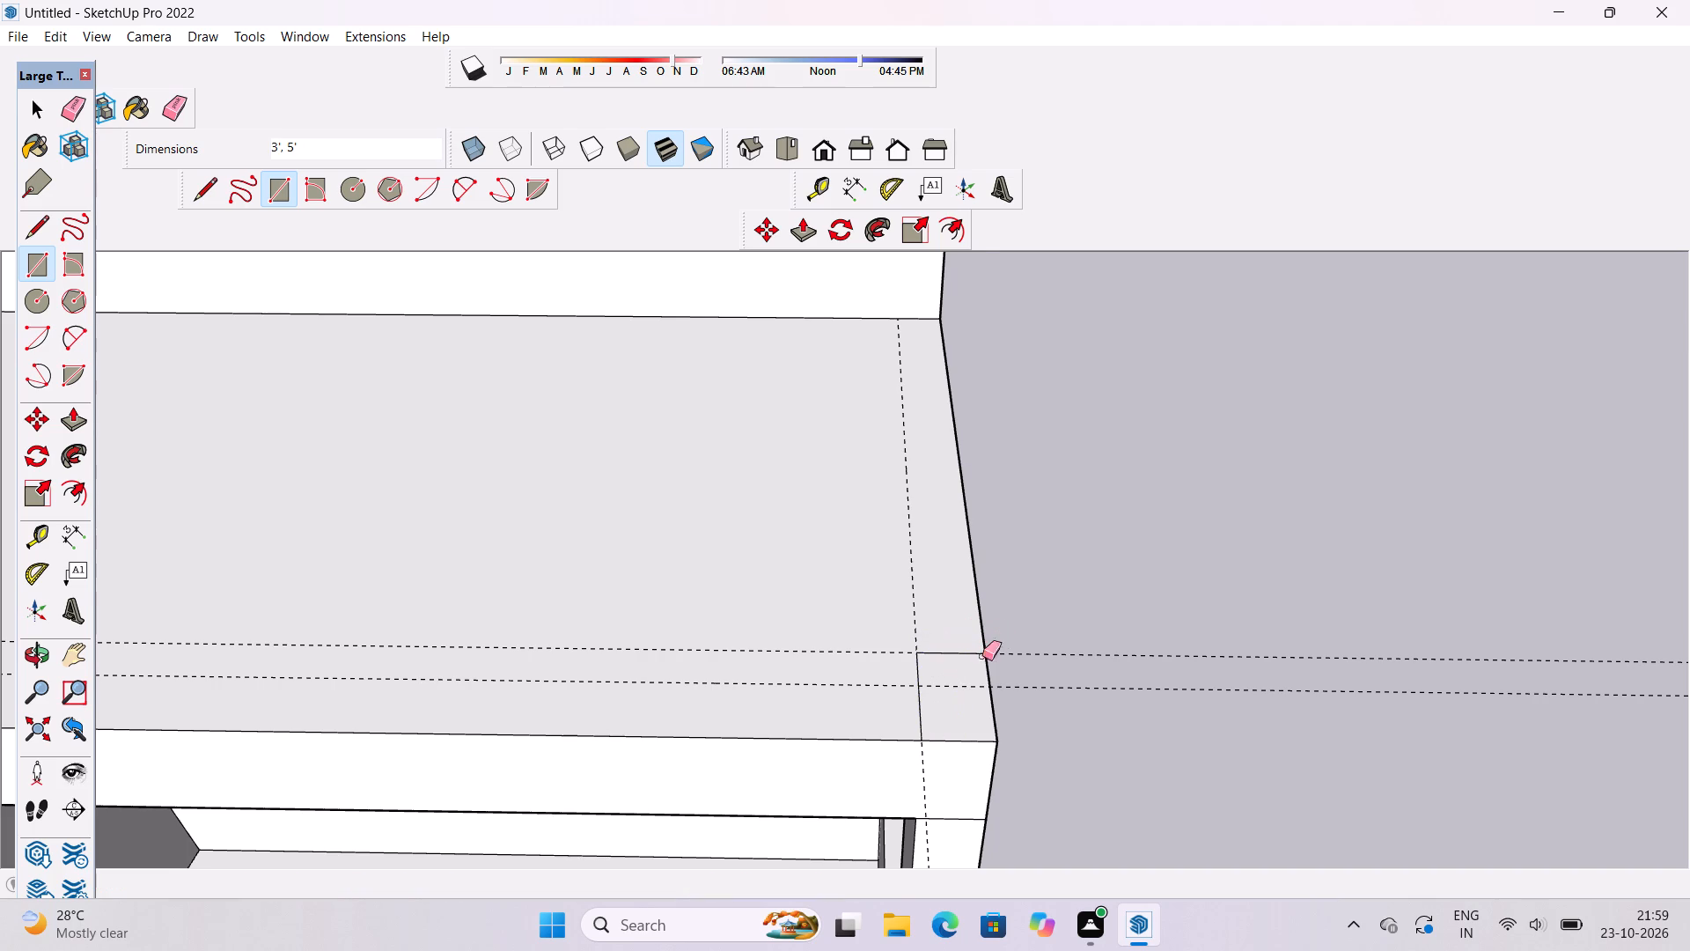
Erase the guide line set 5' from the terrace's front edge, keeping the two 3' guides.
key("e")
left_click_drag(1025, 675, 1028, 689)
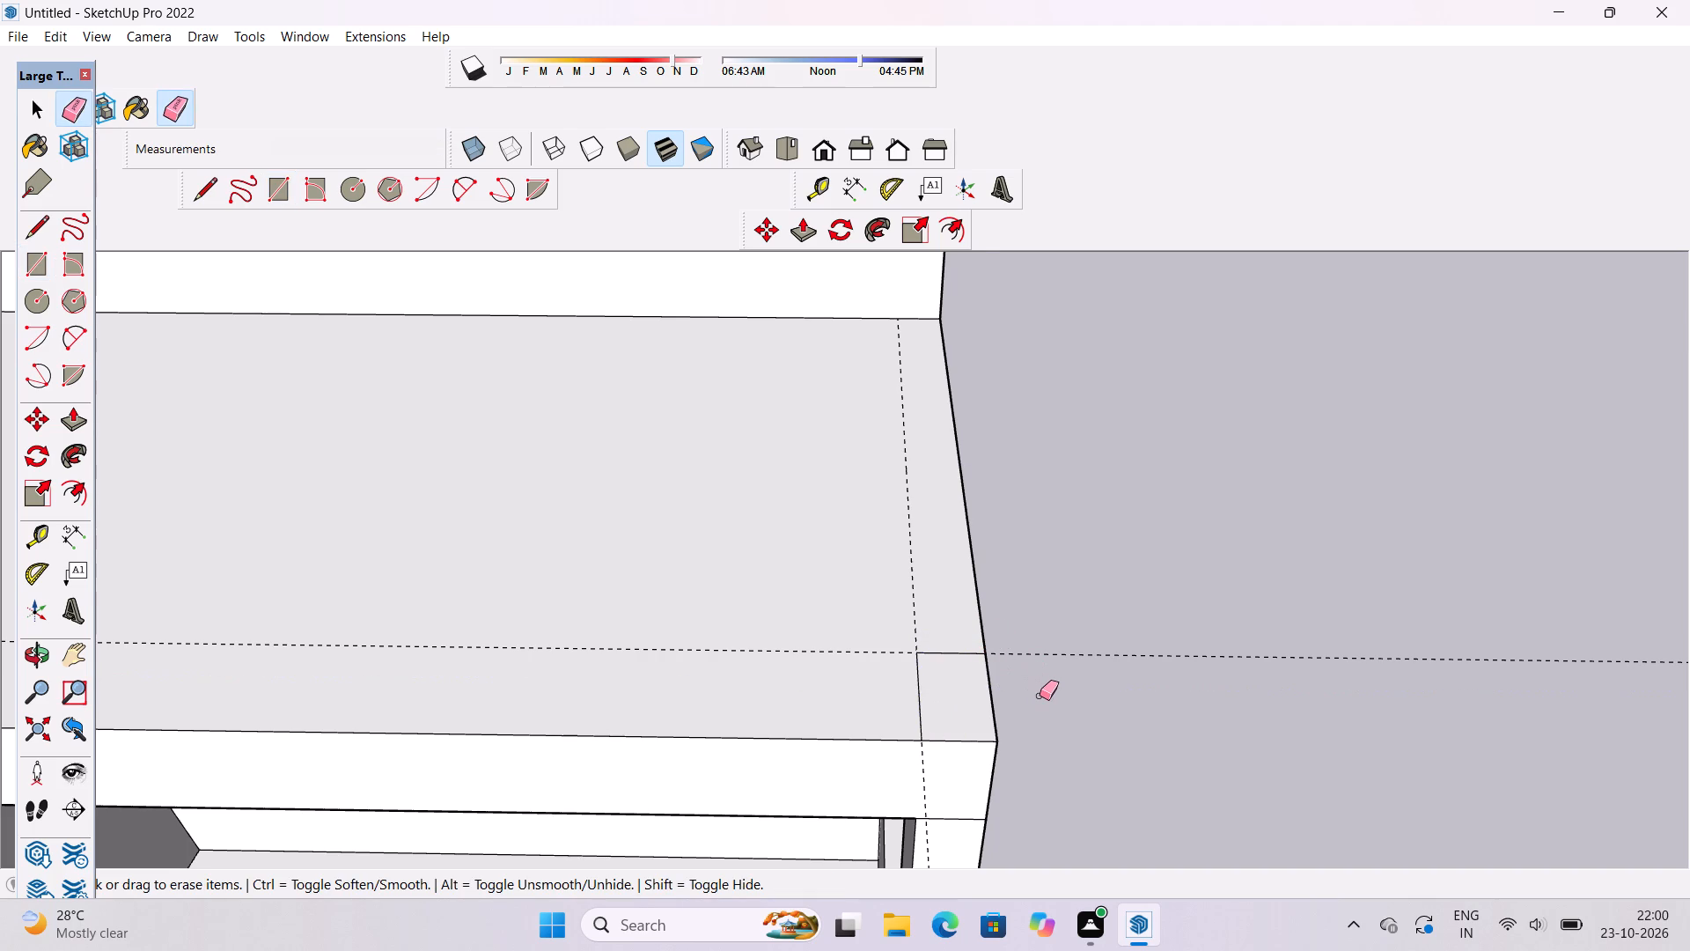
scroll(1054, 697, "down", 3)
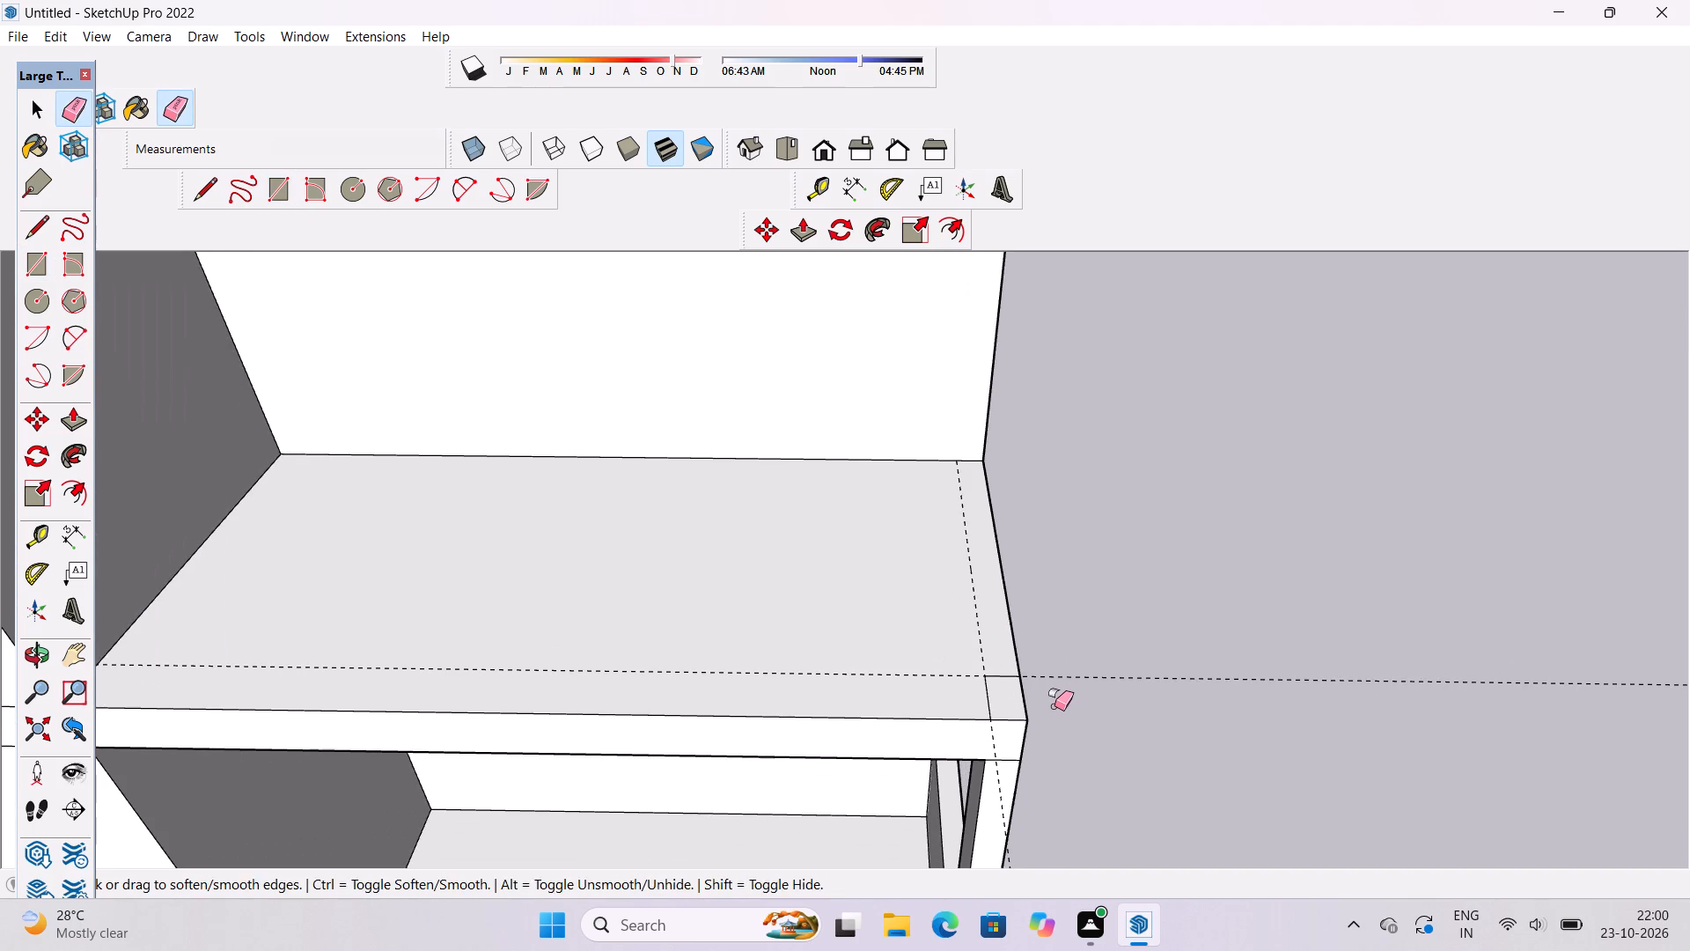
key("ctrl+z")
left_click_drag(930, 667, 931, 677)
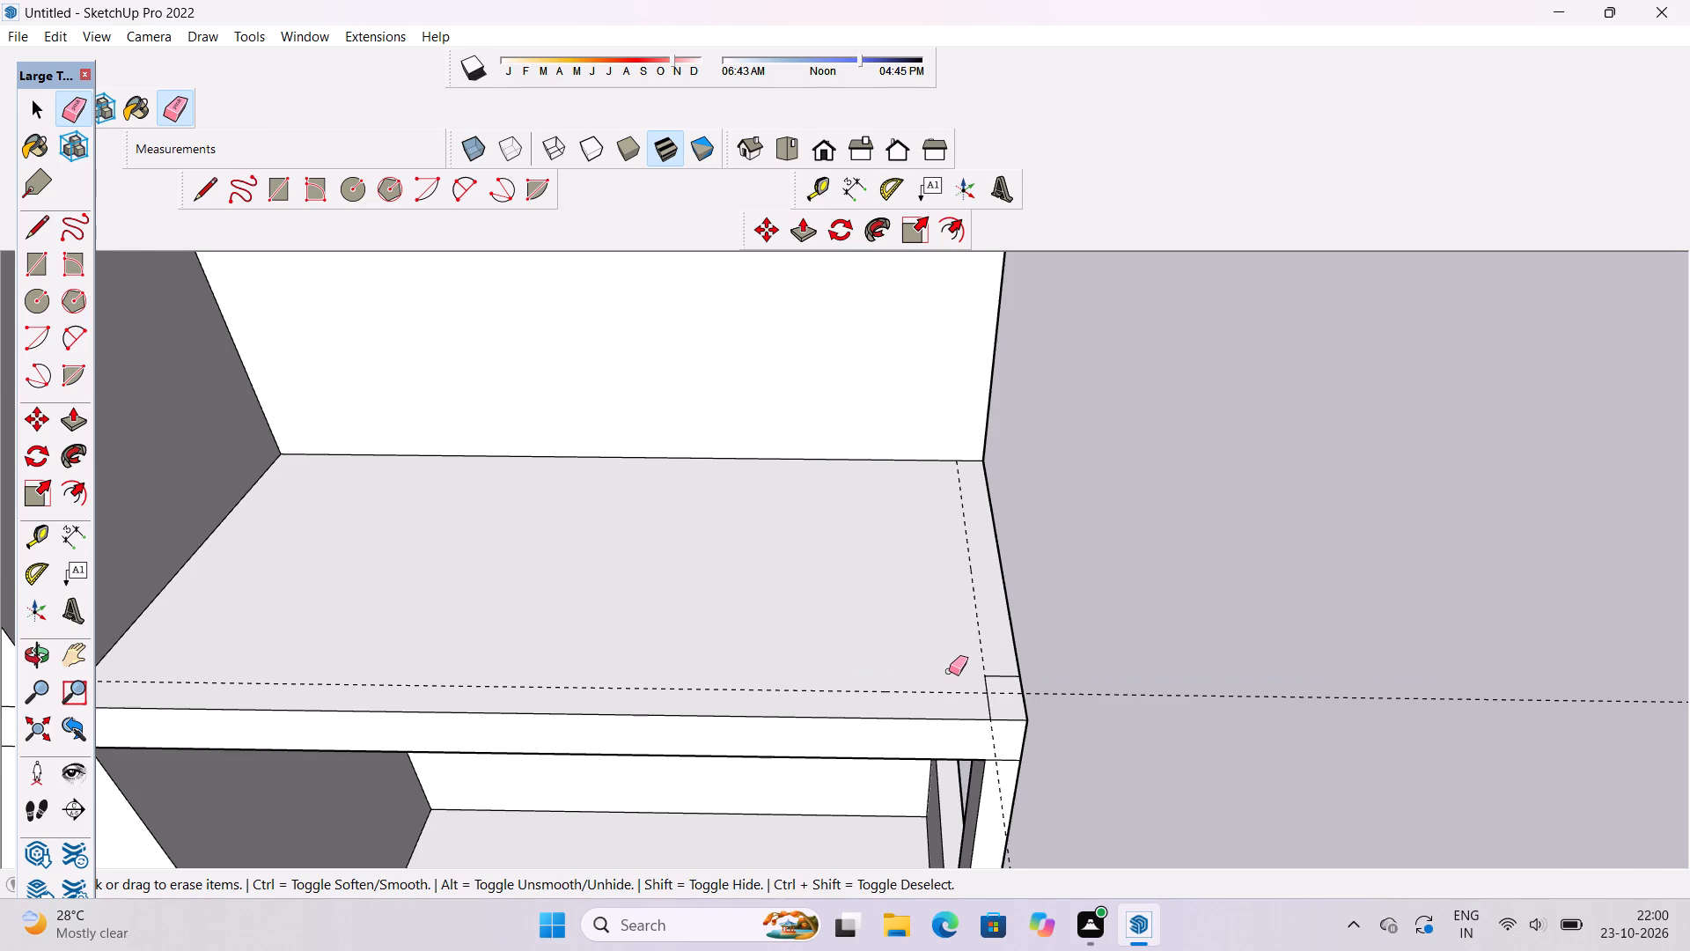
Draw a 77' line along the front 3' guide, from the raised block's side wall to the corner rectangle.
scroll(949, 671, "up", 1)
key("l")
scroll(941, 713, "down", 1)
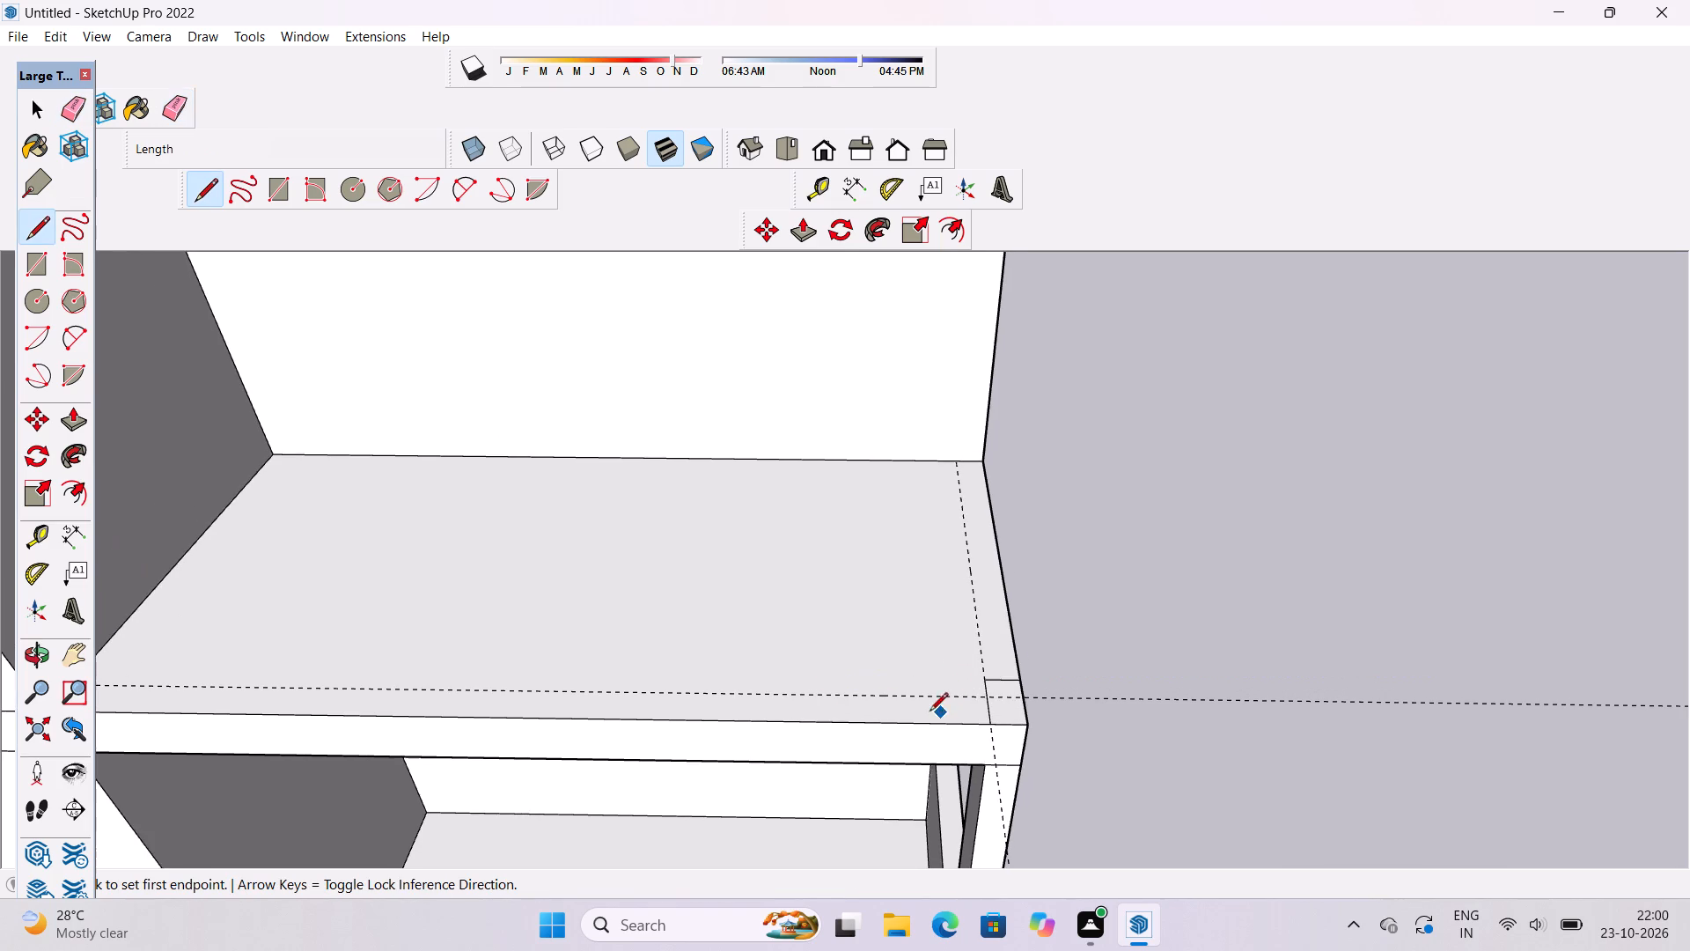
scroll(755, 678, "down", 4)
scroll(309, 706, "up", 9)
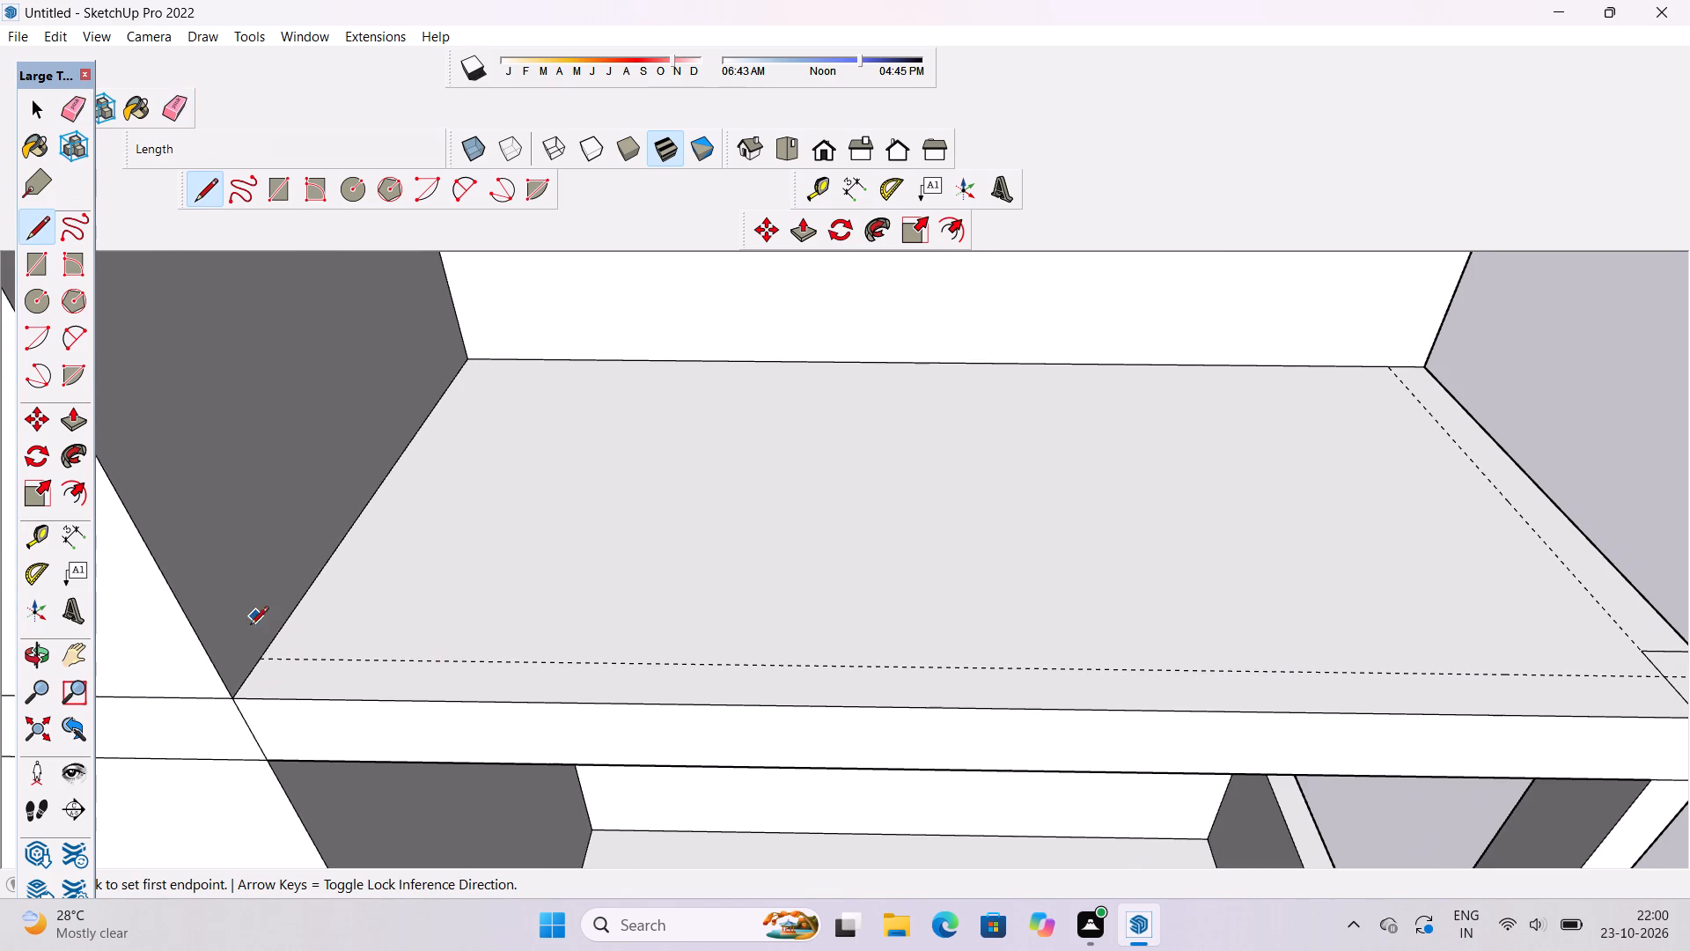
left_click(259, 660)
scroll(260, 660, "down", 4)
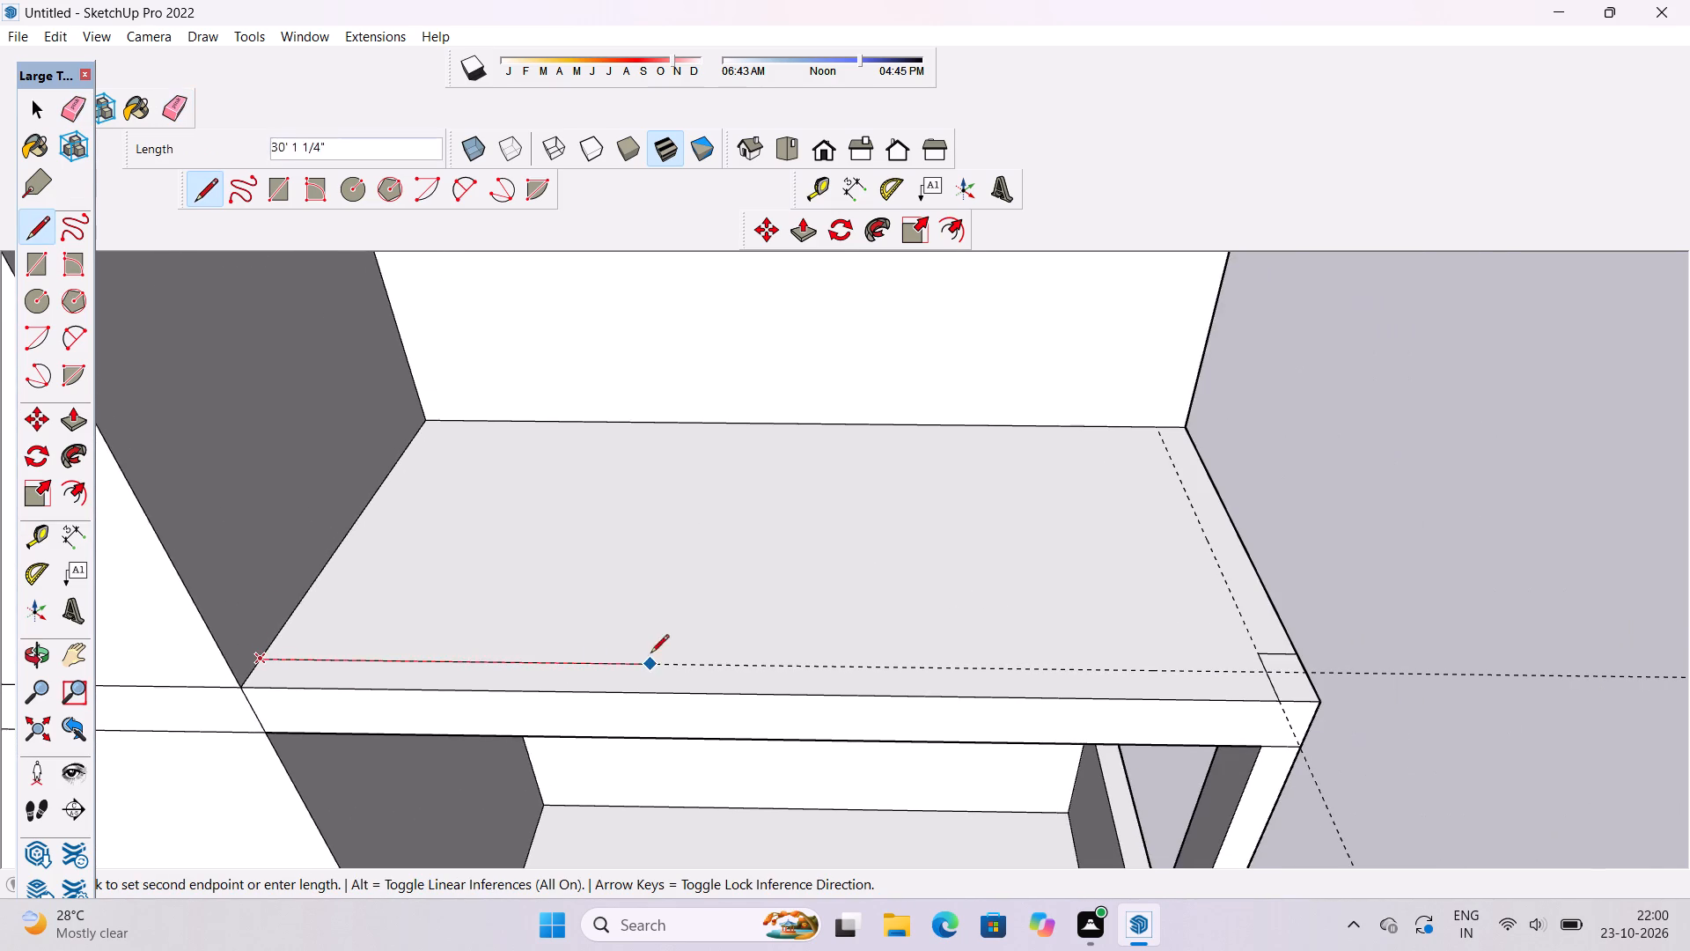
scroll(580, 665, "down", 10)
scroll(585, 663, "up", 5)
scroll(890, 632, "up", 2)
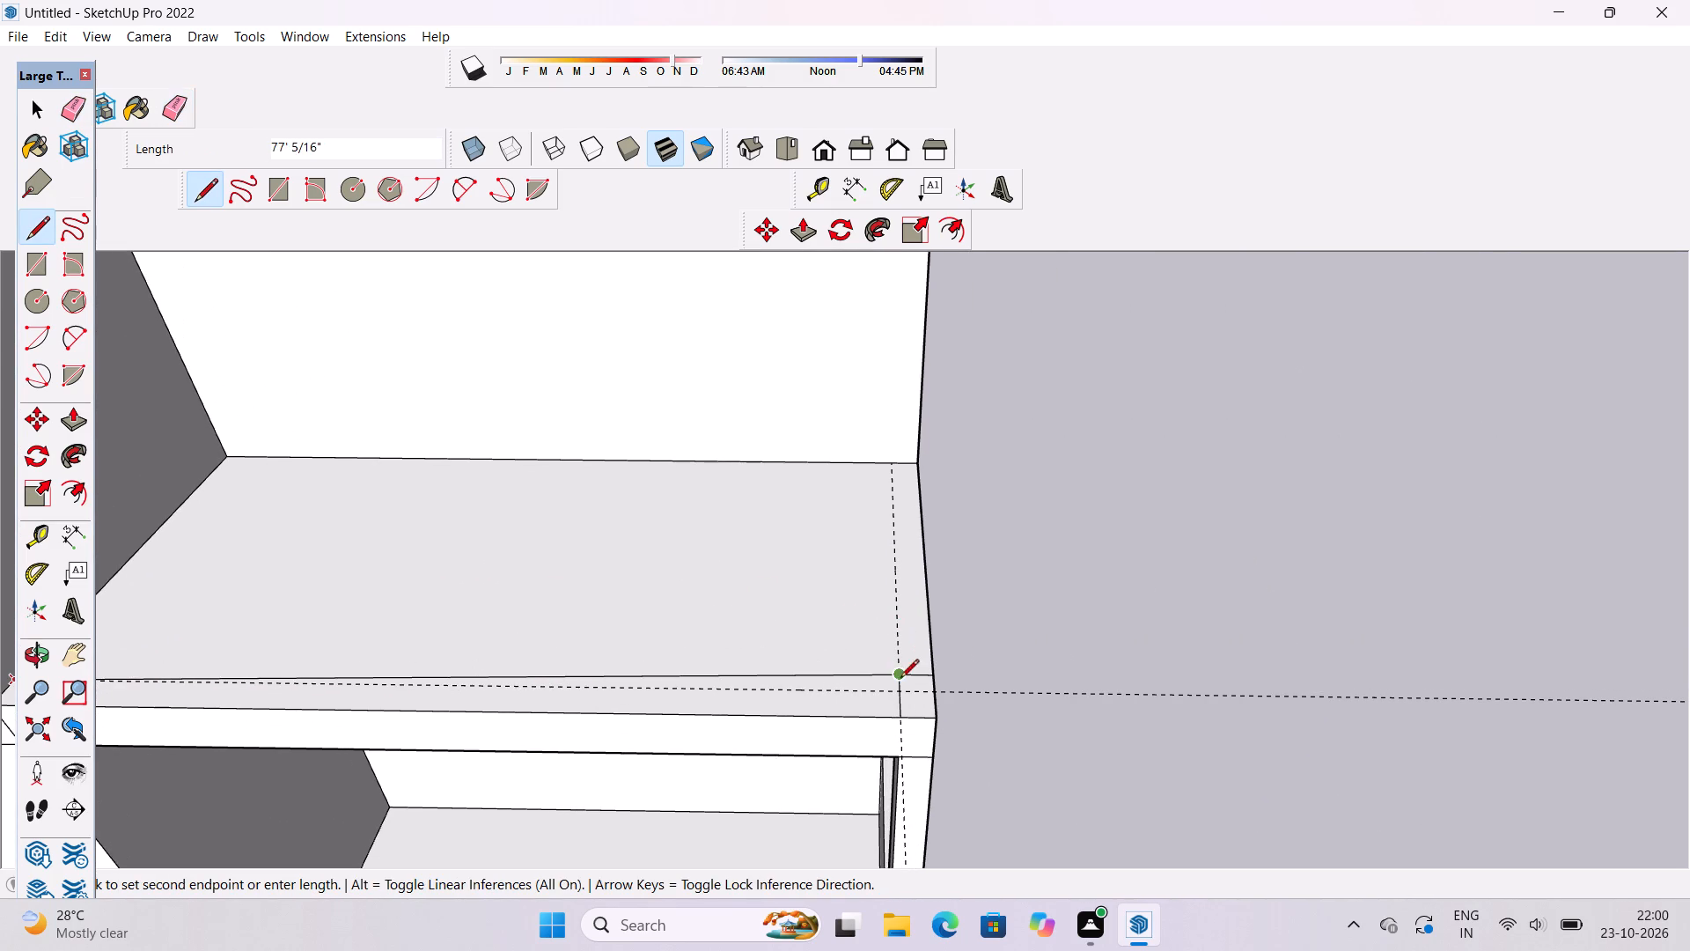
left_click(895, 693)
Draw a 34' line along the end 3' guide, from the rear block's wall to the corner rectangle.
left_click(896, 463)
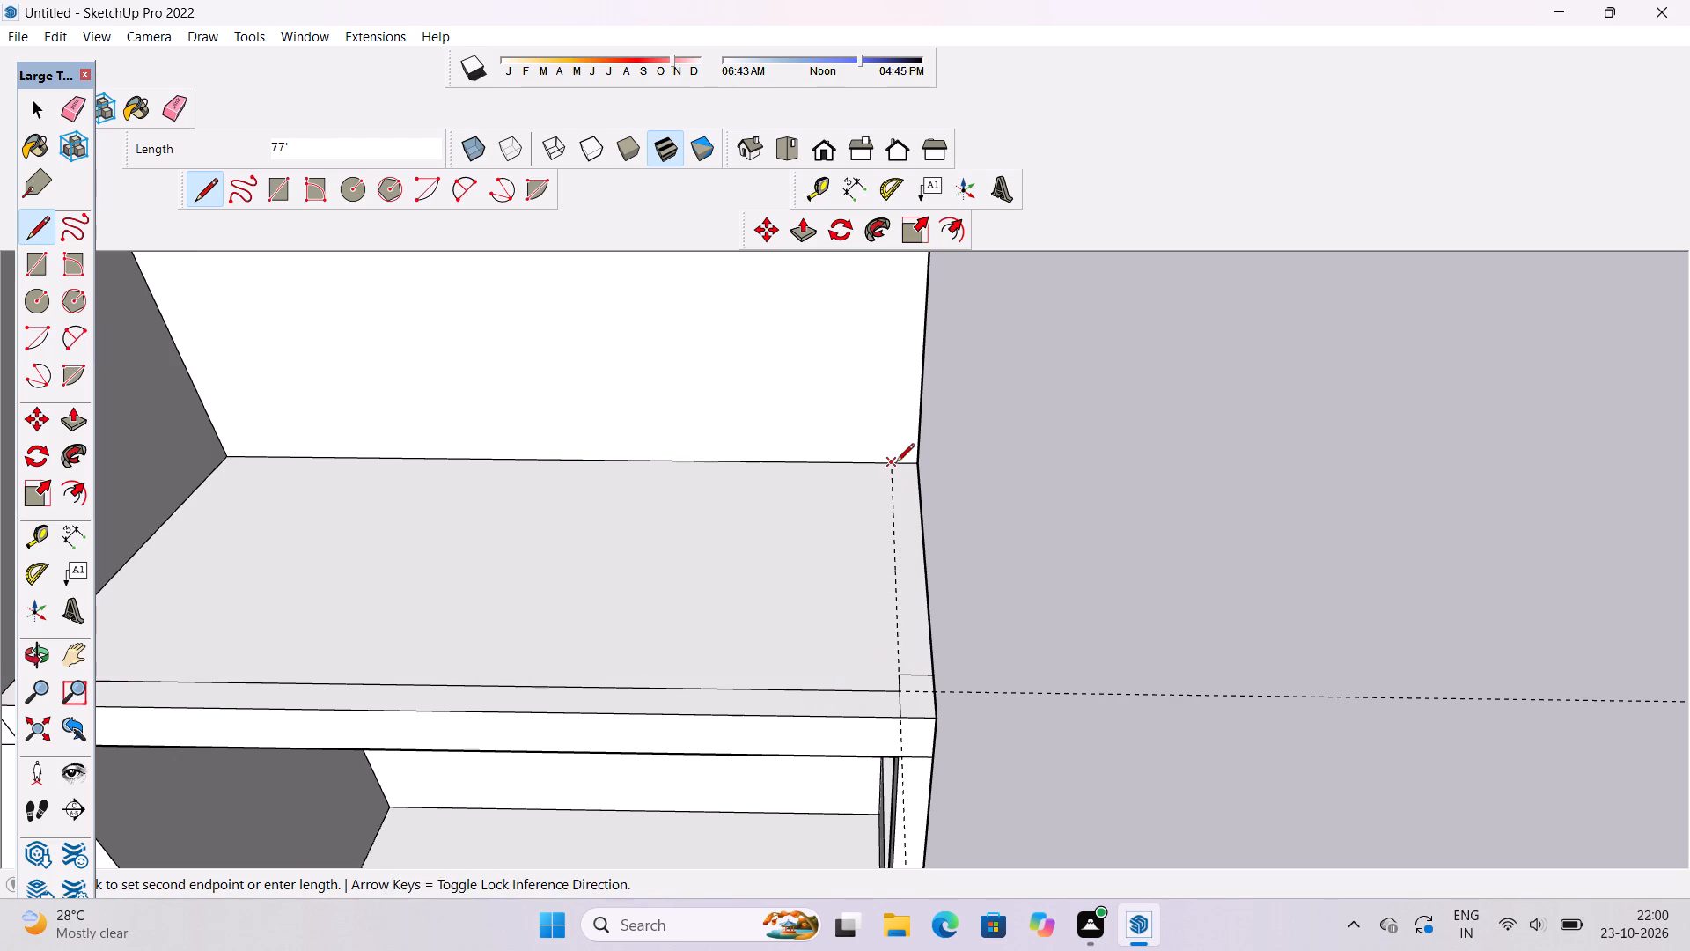
left_click(904, 673)
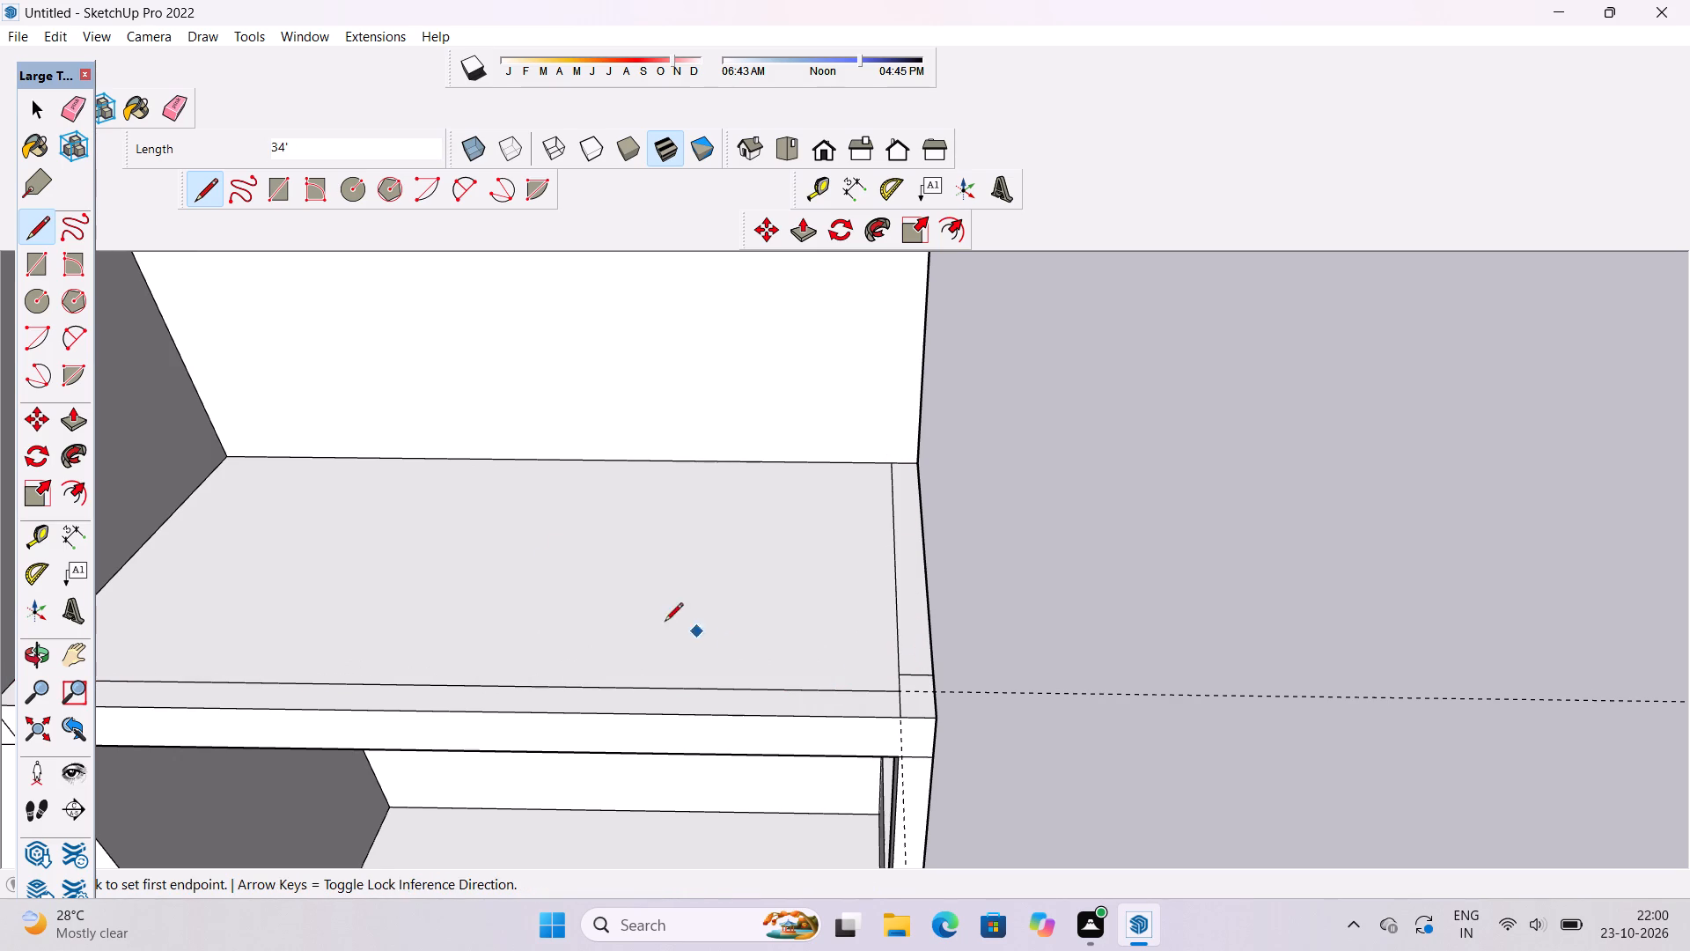
Erase the two remaining 3' guide lines around the terrace's front outer corner.
left_click(168, 119)
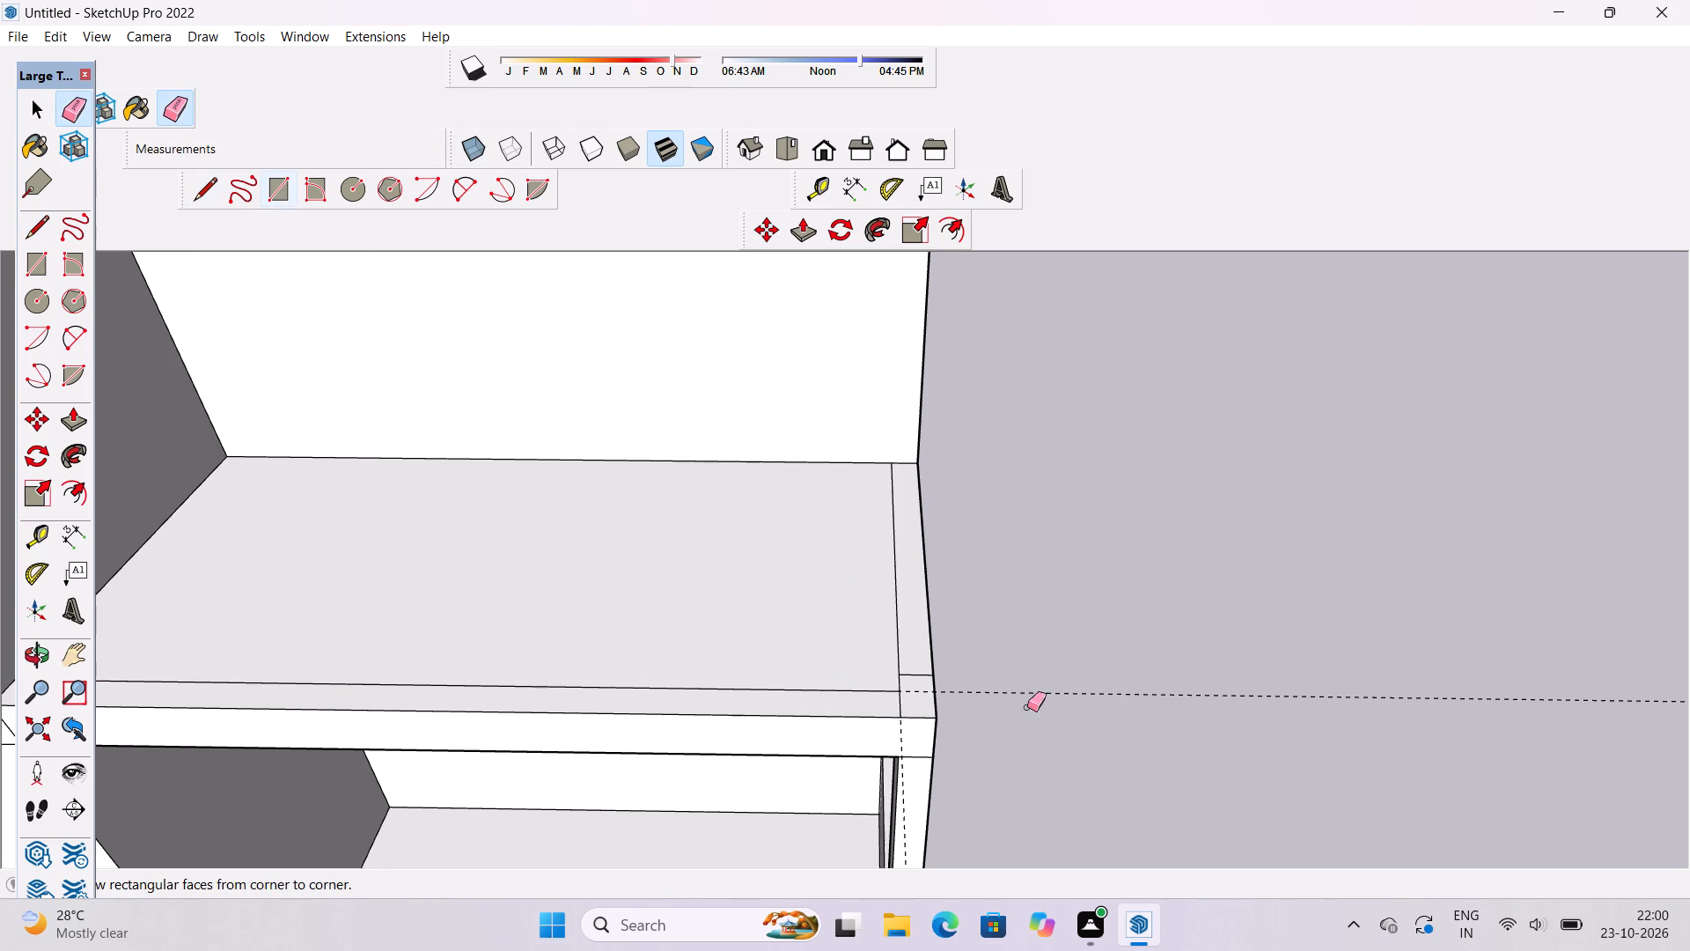
left_click_drag(1028, 679, 1034, 693)
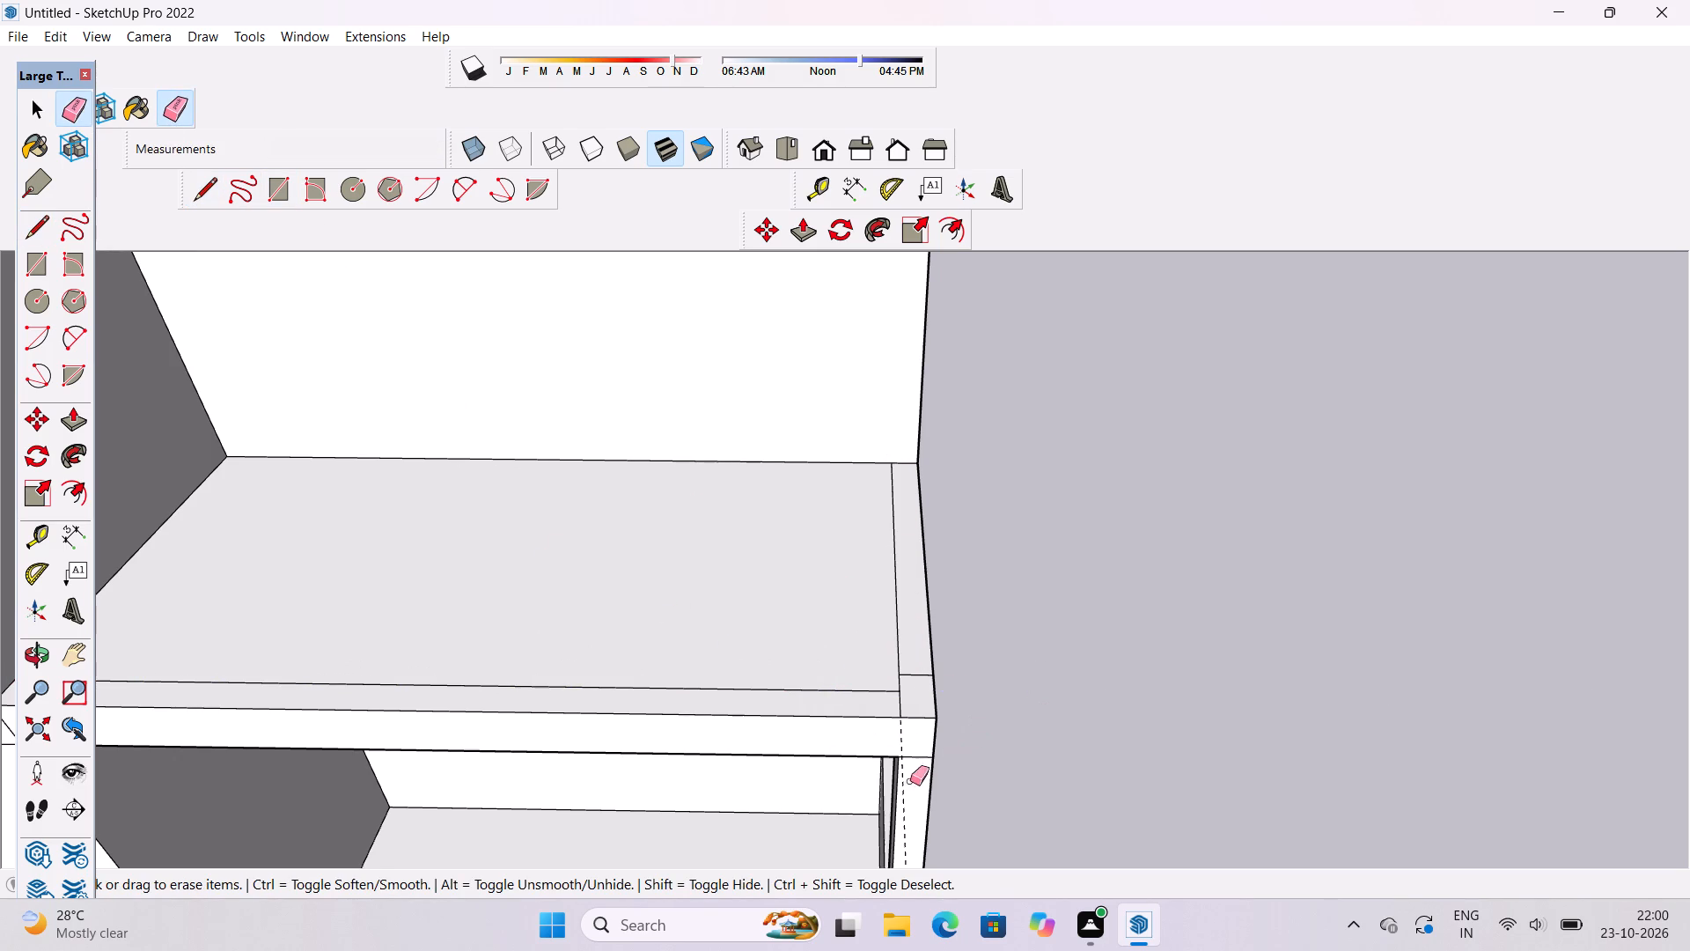
left_click(905, 814)
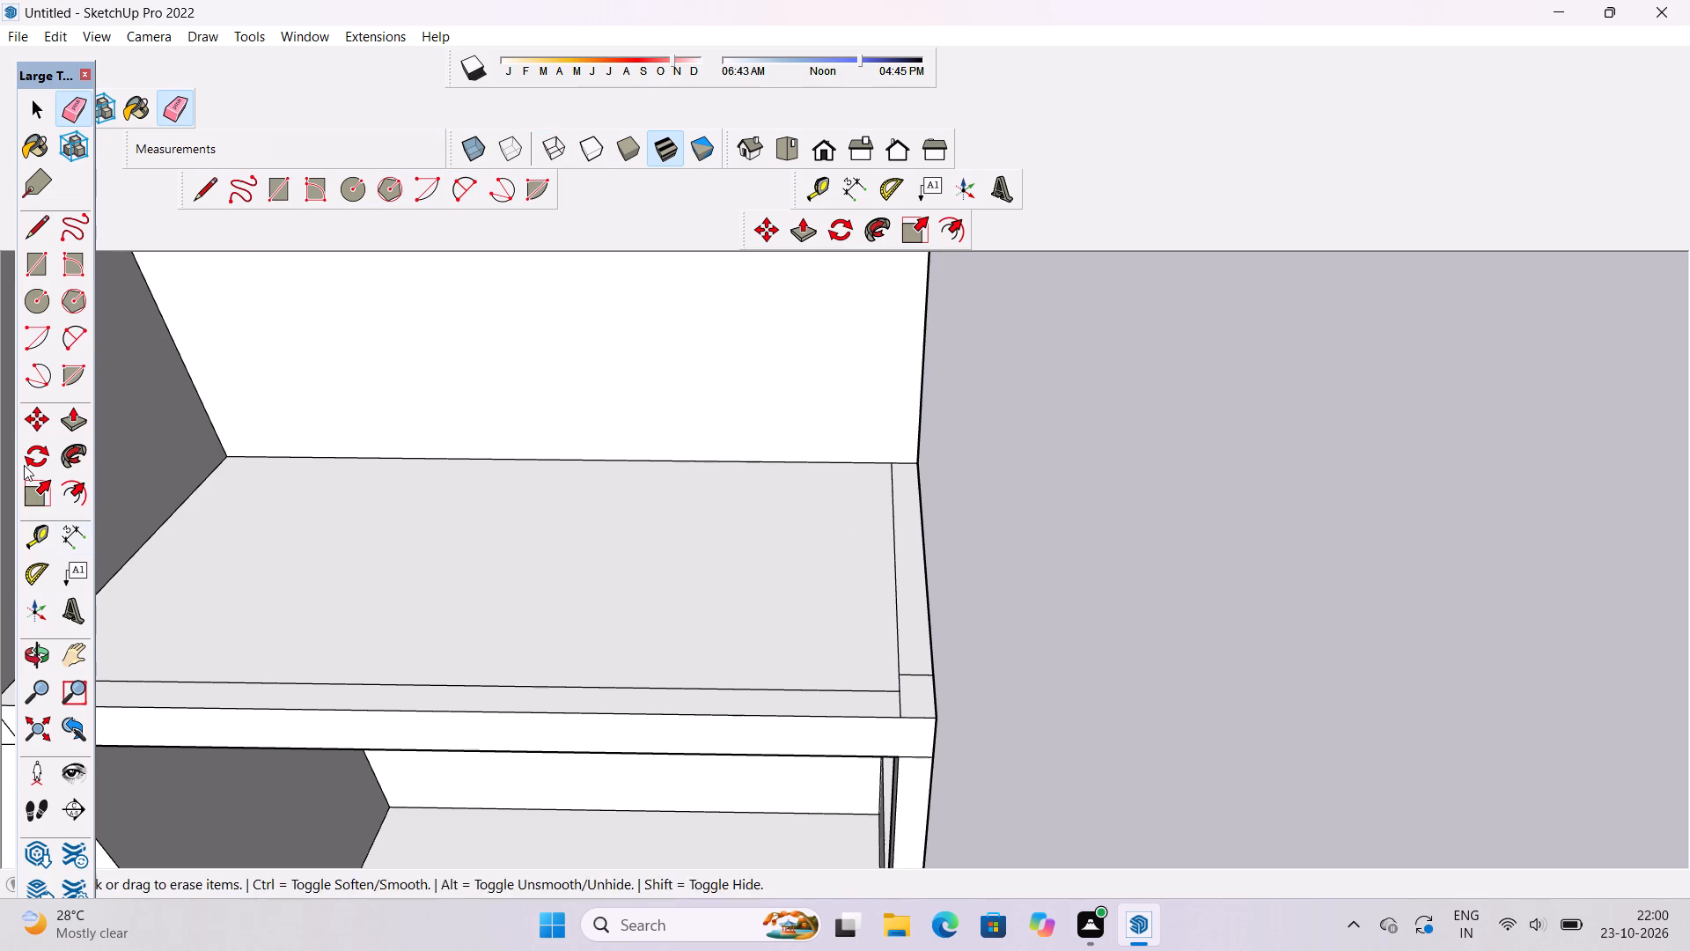
Push/Pull the small corner rectangle on the roof terrace up 60', level with the top of the raised block.
left_click(66, 426)
scroll(457, 549, "down", 2)
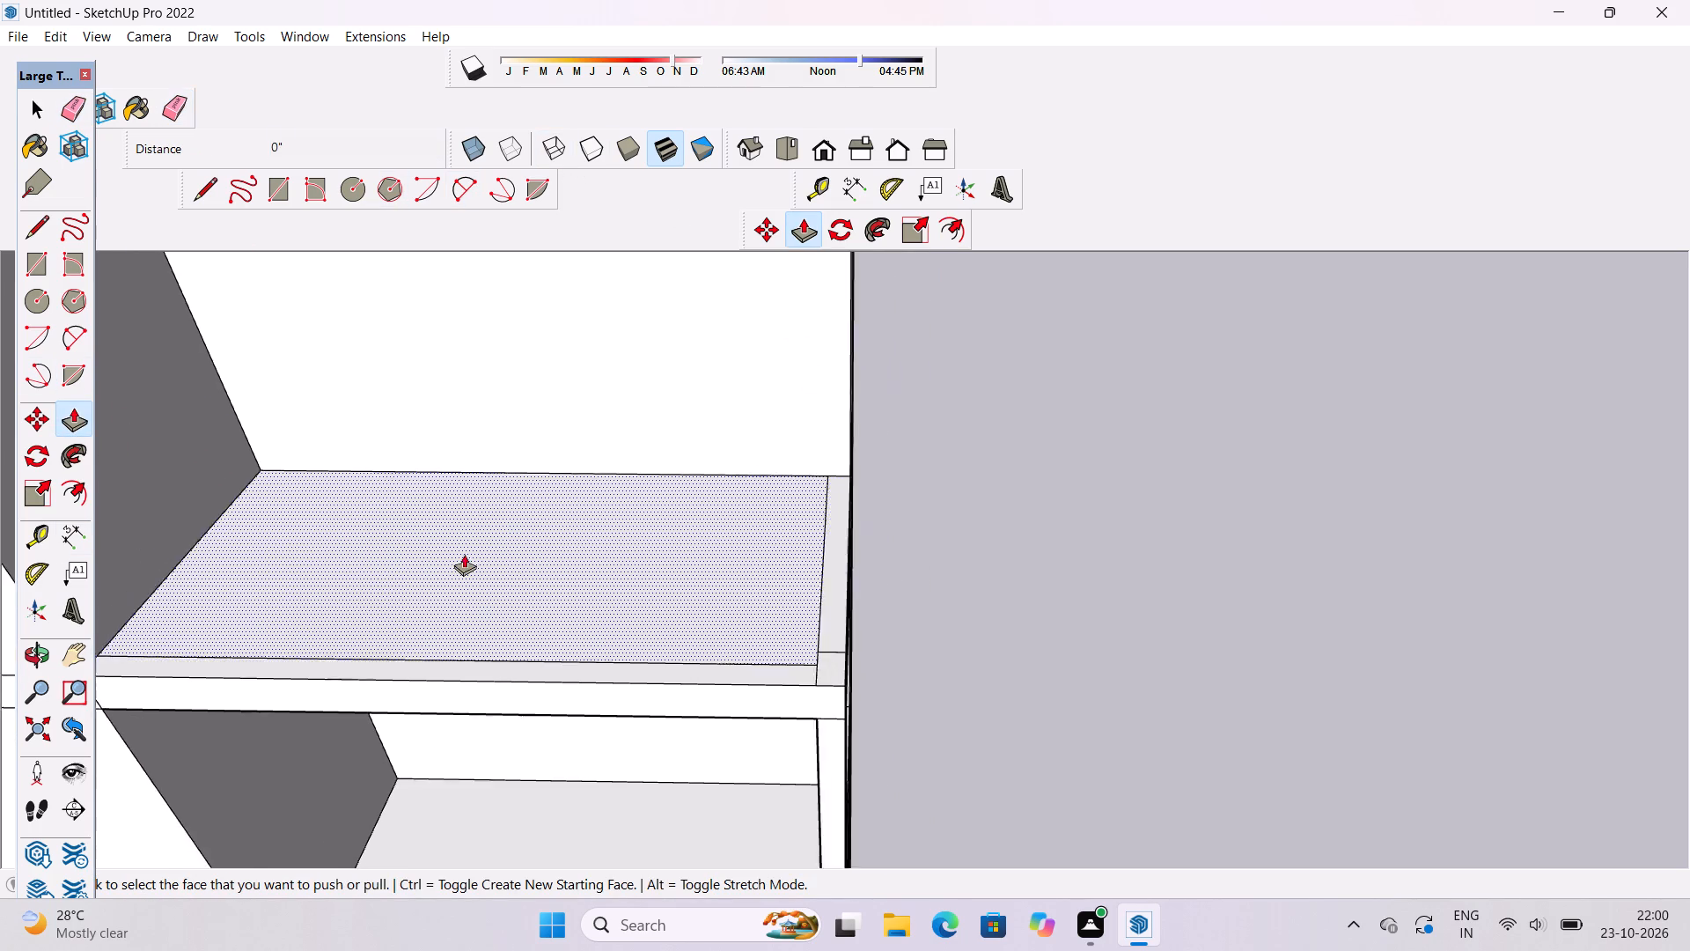
scroll(464, 554, "down", 1)
scroll(895, 611, "up", 3)
scroll(893, 617, "down", 2)
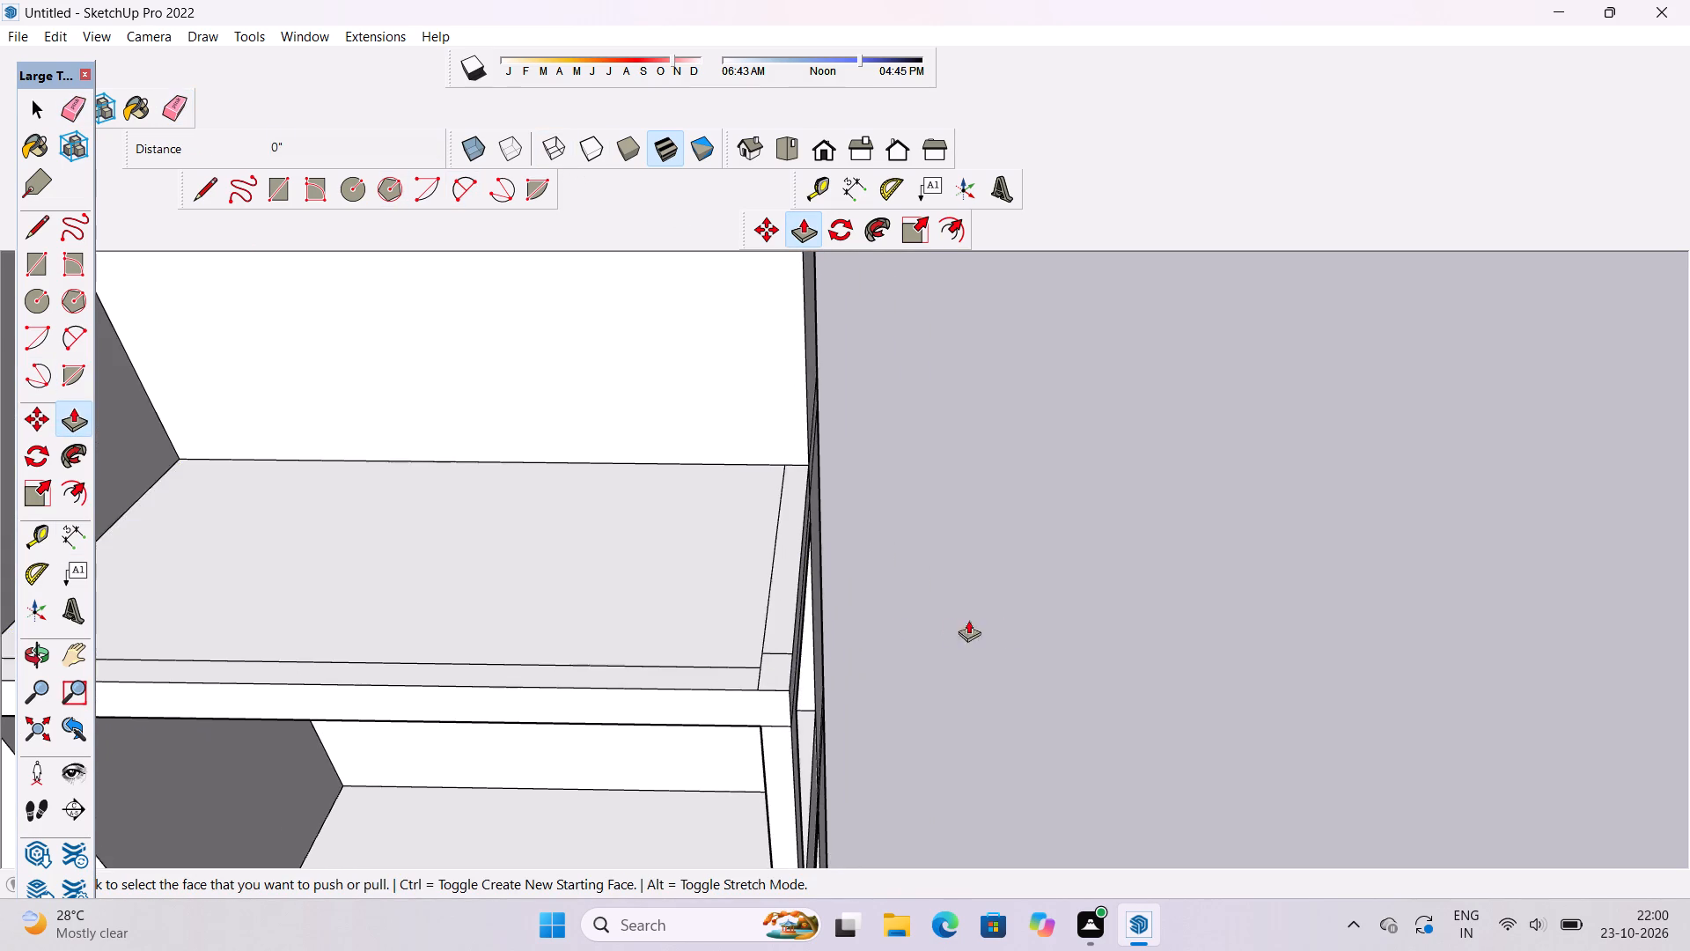
scroll(1005, 623, "up", 3)
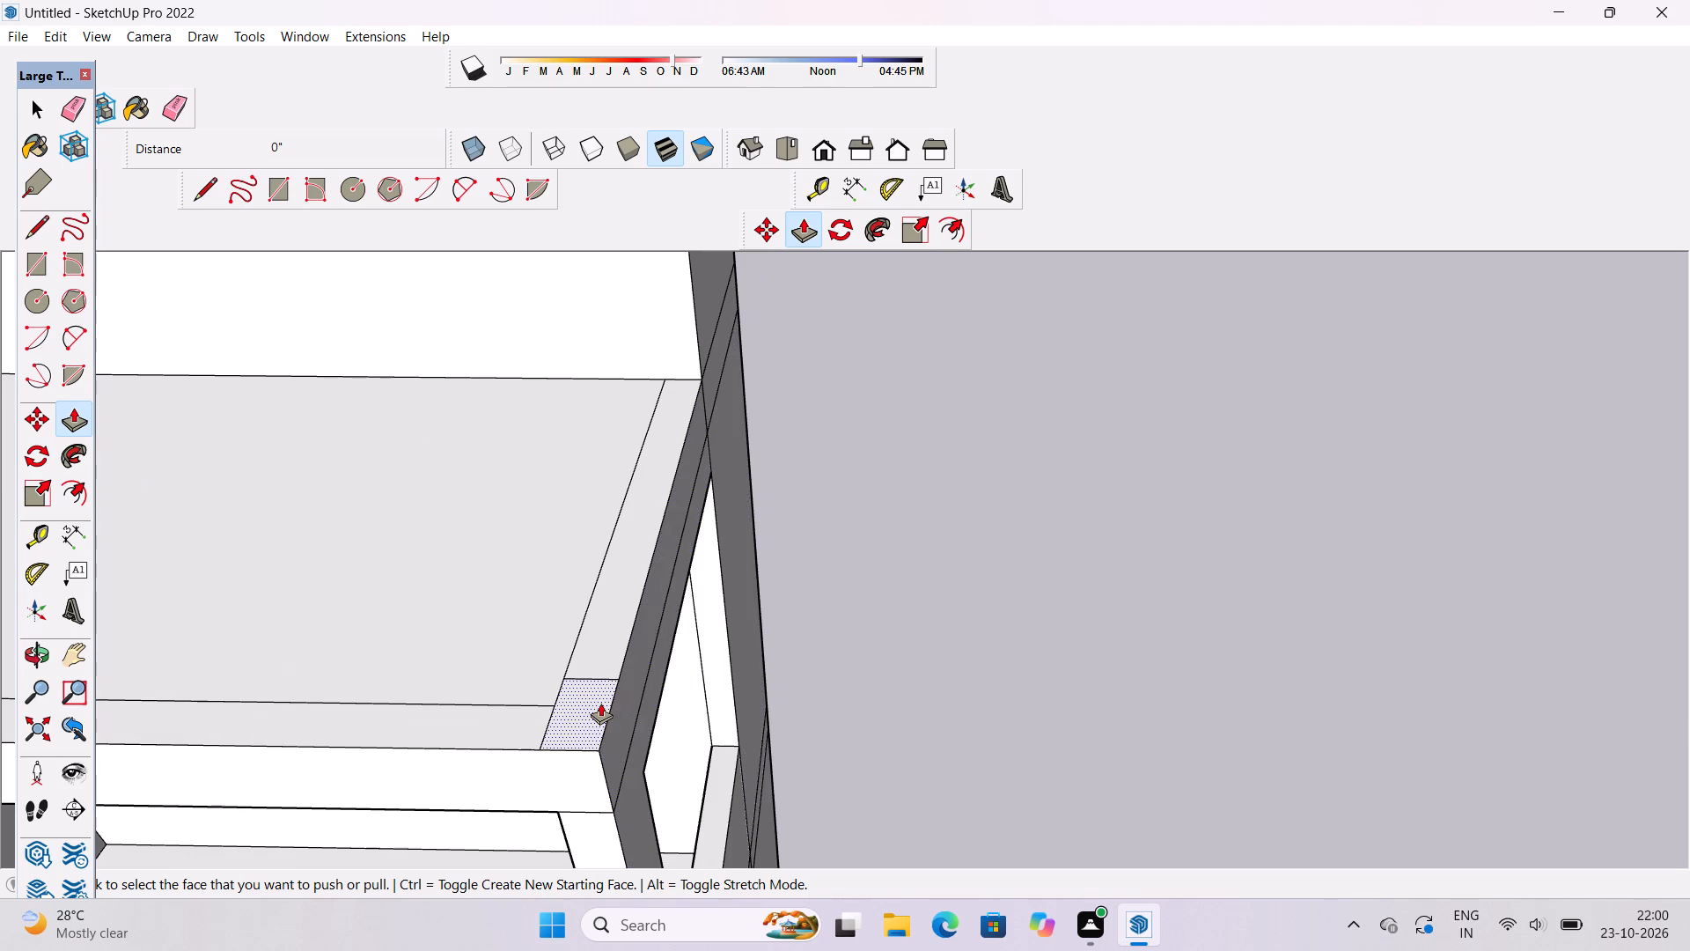
left_click(600, 703)
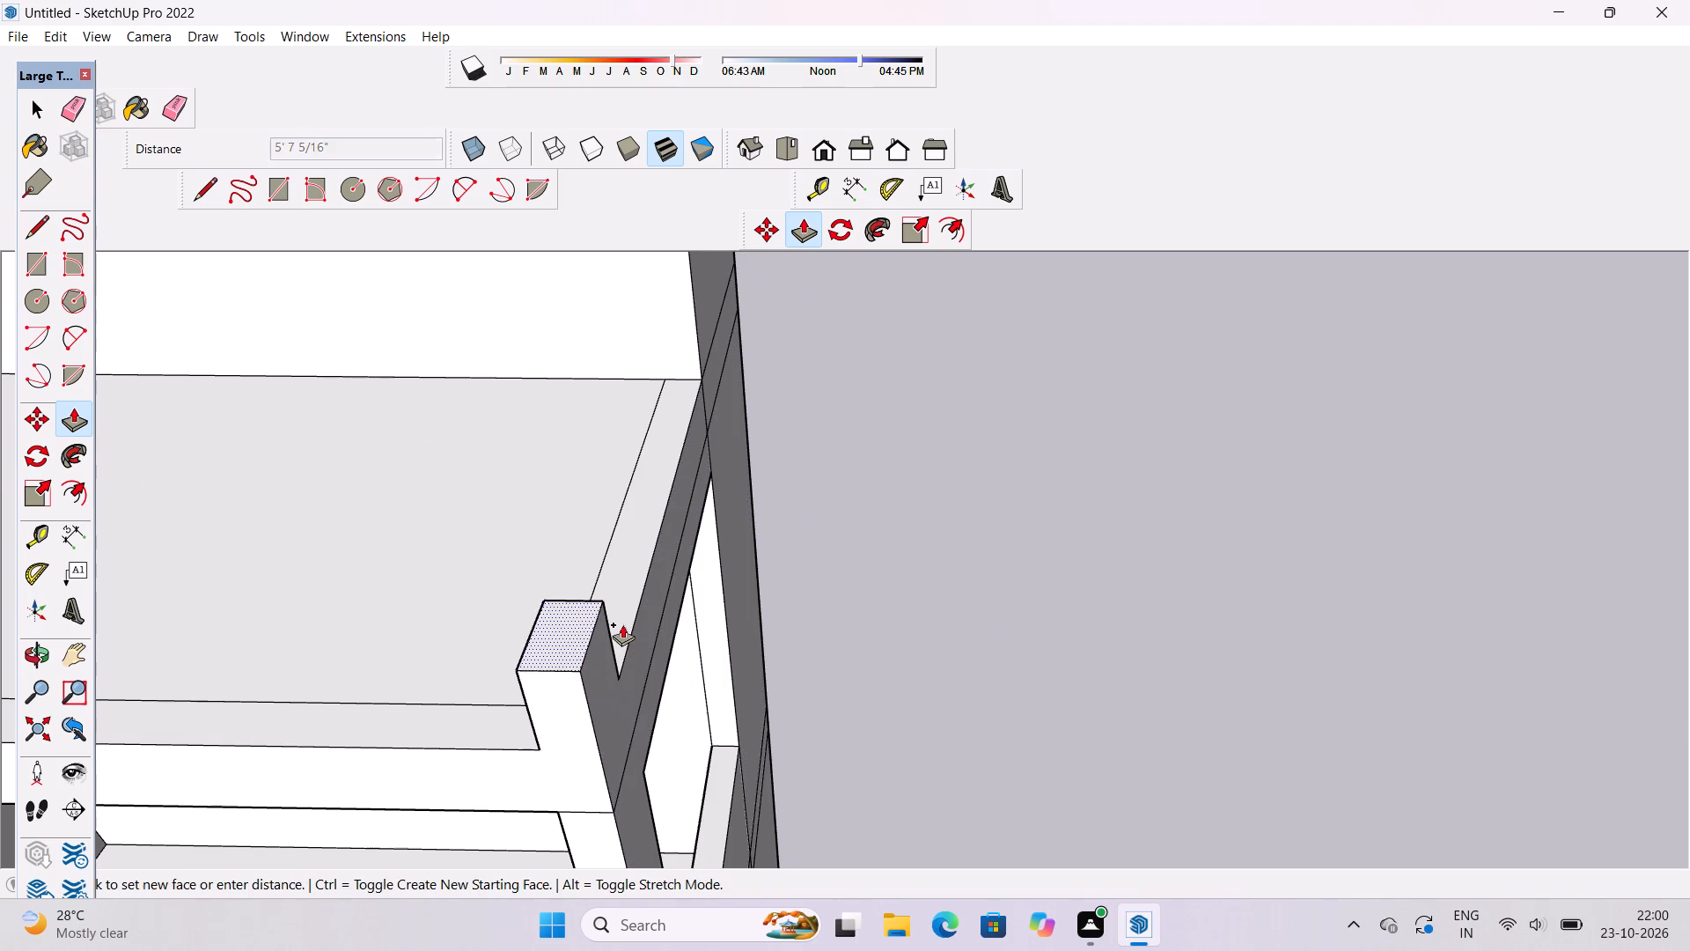
scroll(785, 626, "down", 15)
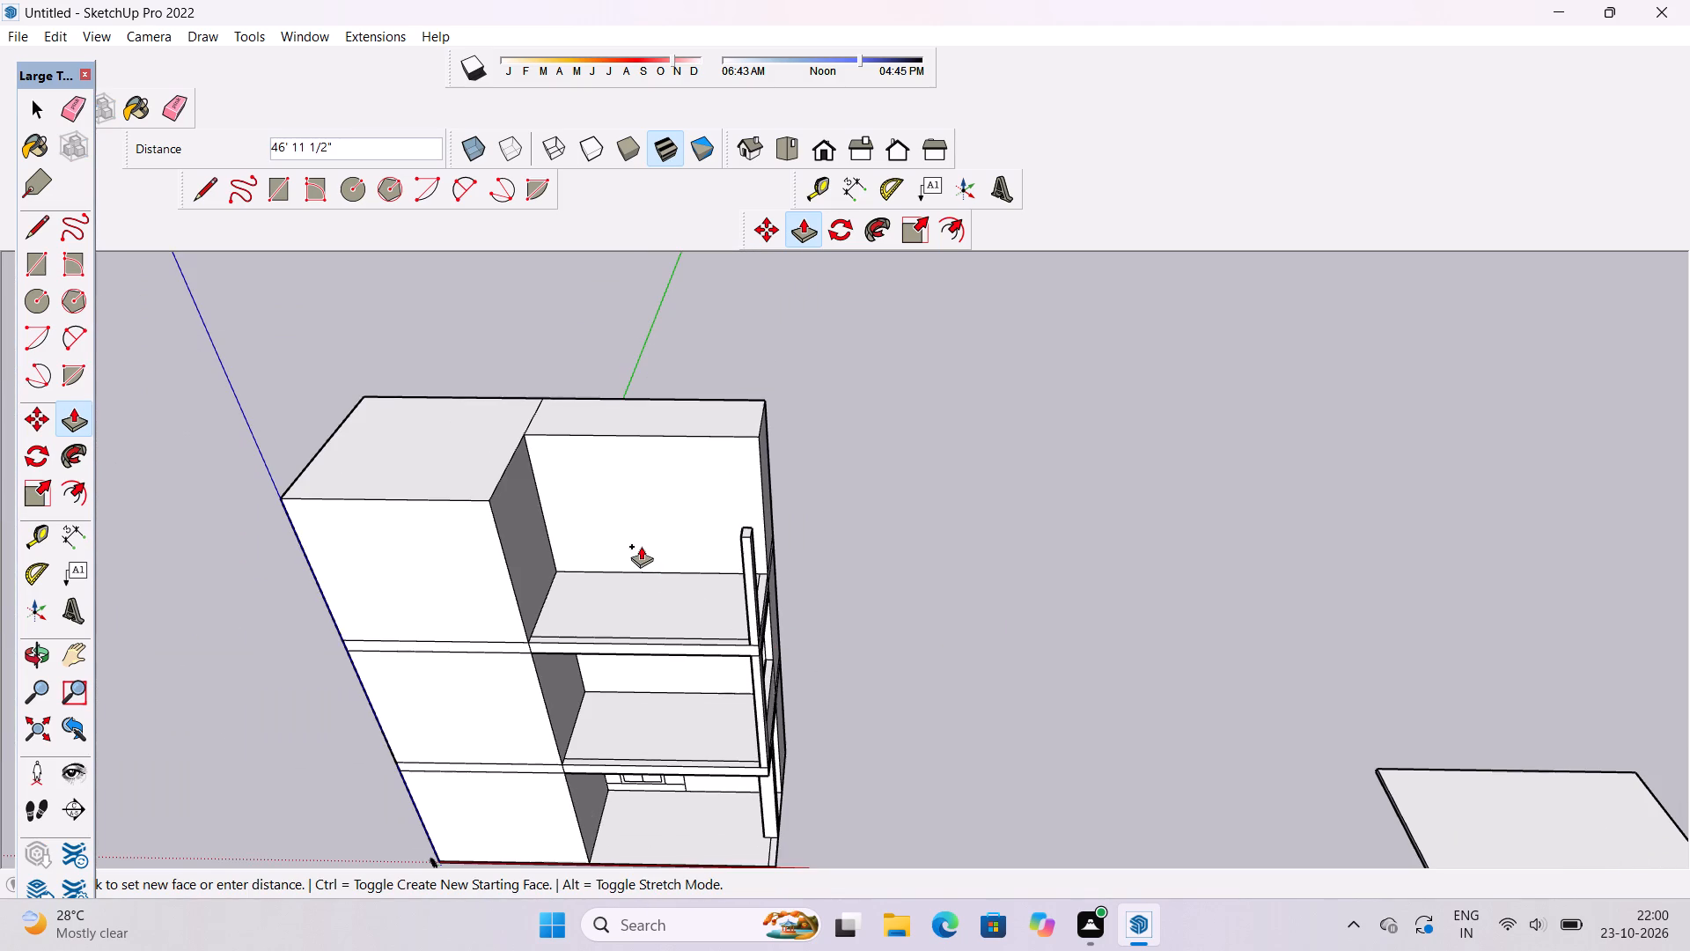
left_click(492, 507)
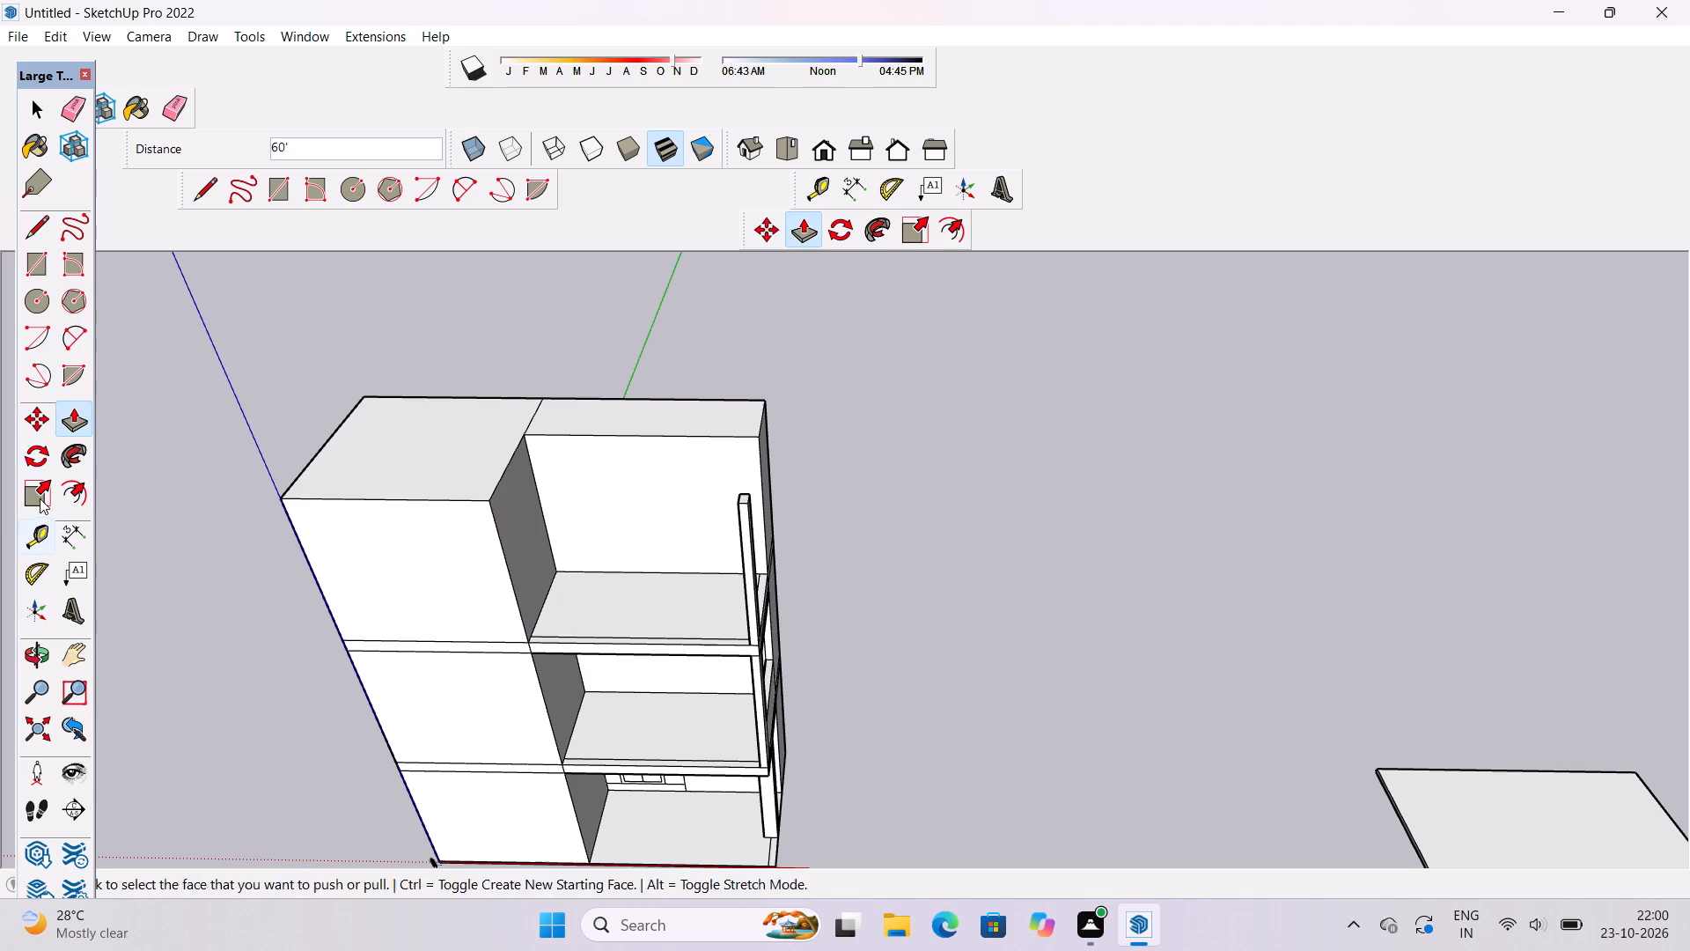
Push/Pull the 3' strip along the terrace's end edge, between corner column and rear block, up 20' as a parapet.
left_click(40, 652)
scroll(519, 700, "down", 9)
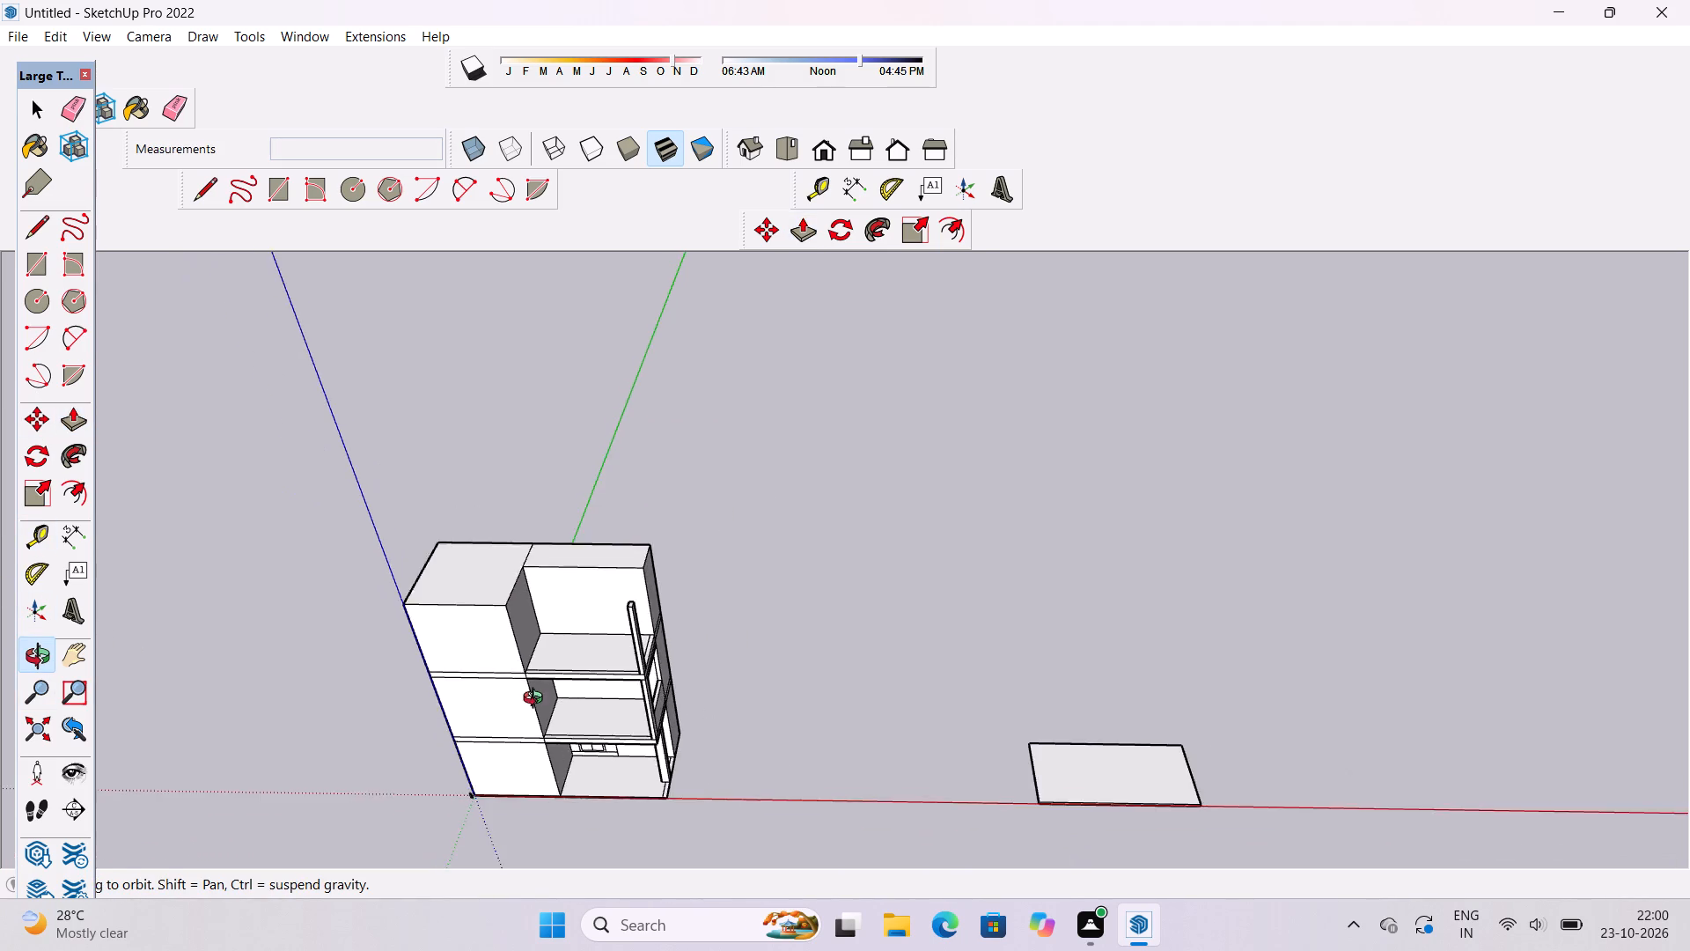
scroll(537, 700, "down", 2)
left_click_drag(563, 716, 197, 531)
scroll(655, 507, "up", 5)
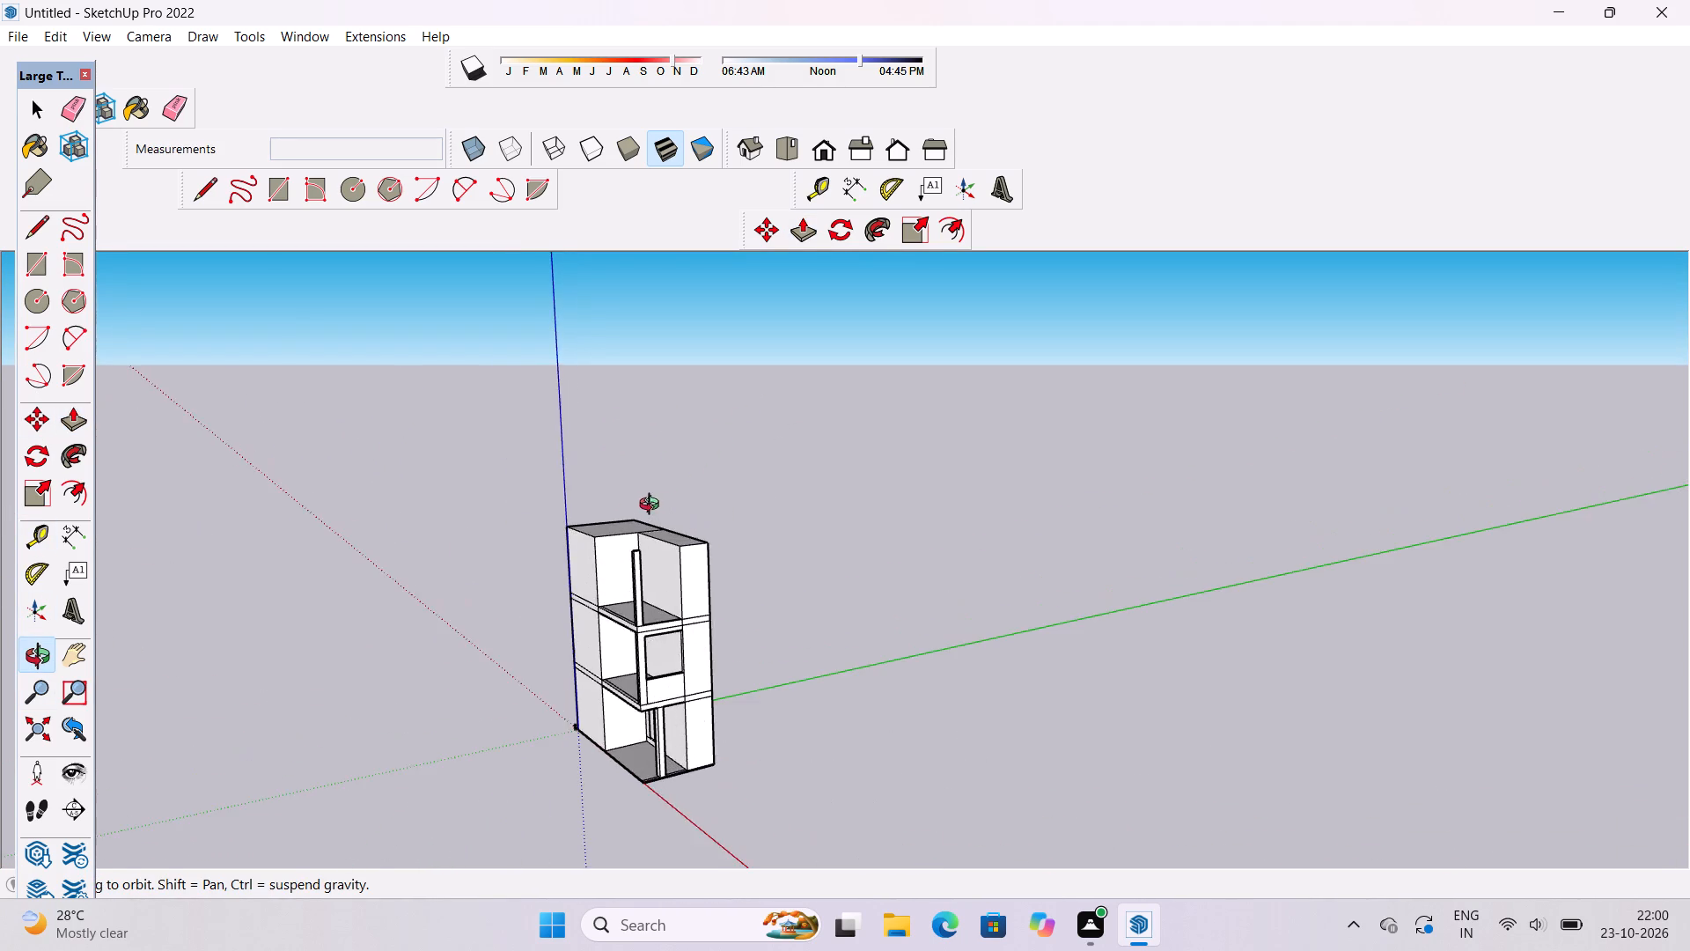
scroll(653, 506, "up", 12)
scroll(636, 530, "down", 6)
left_click_drag(677, 578, 709, 618)
scroll(730, 682, "up", 5)
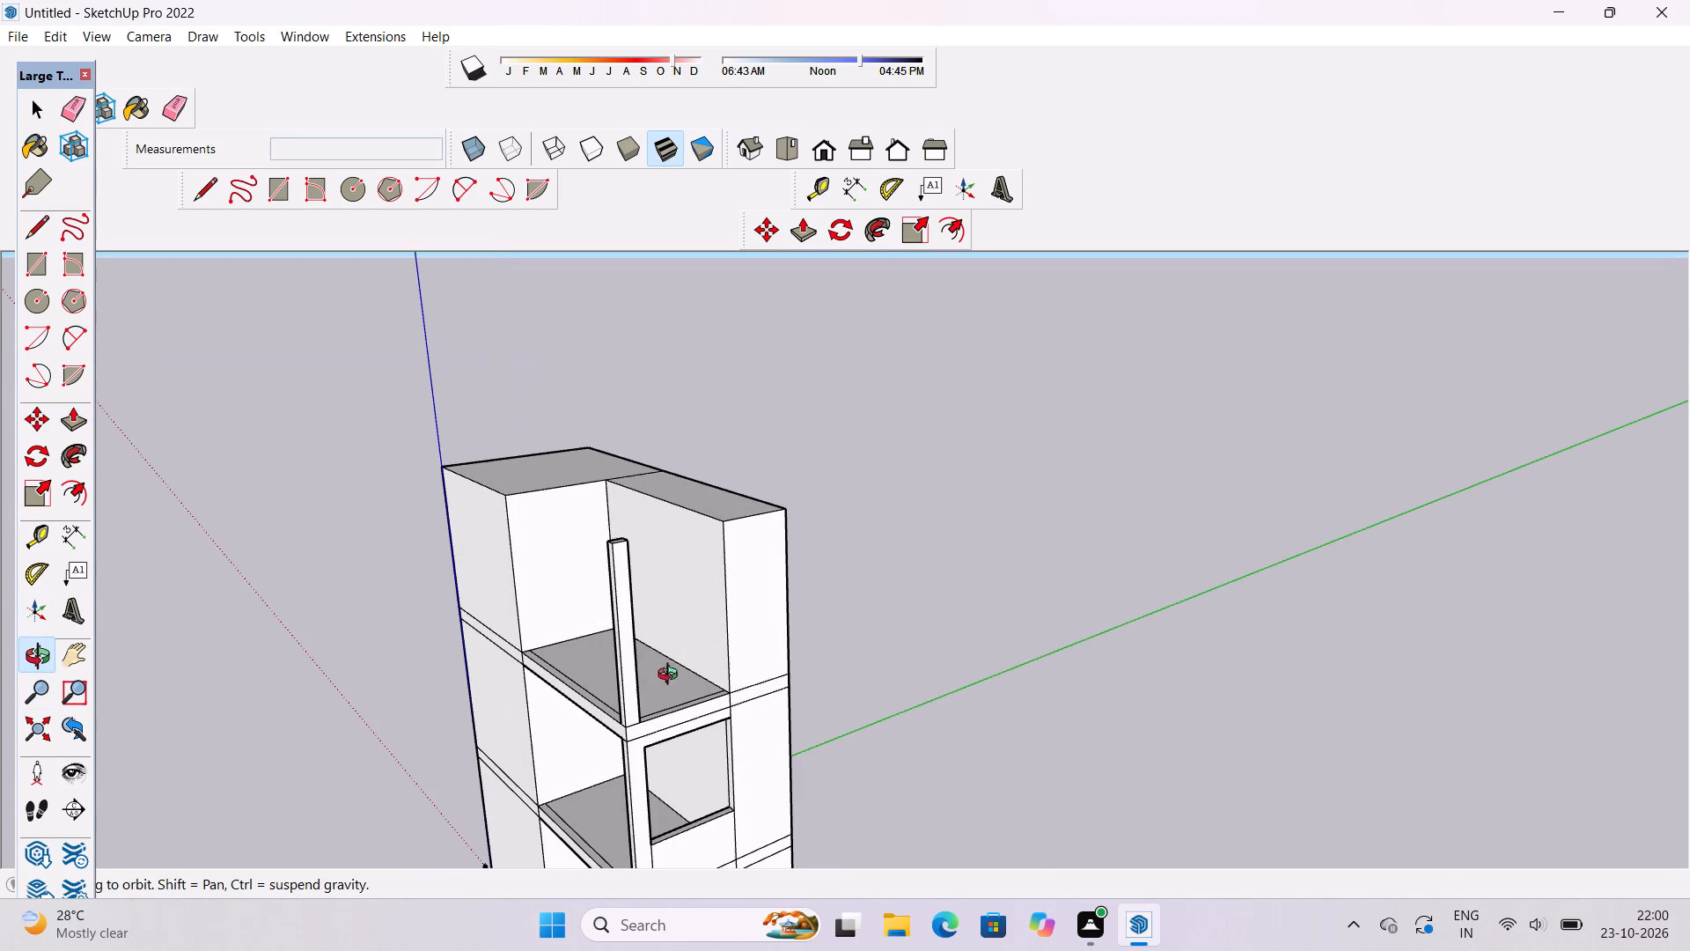
left_click_drag(623, 695, 636, 647, "shift")
left_click_drag(636, 645, 636, 771)
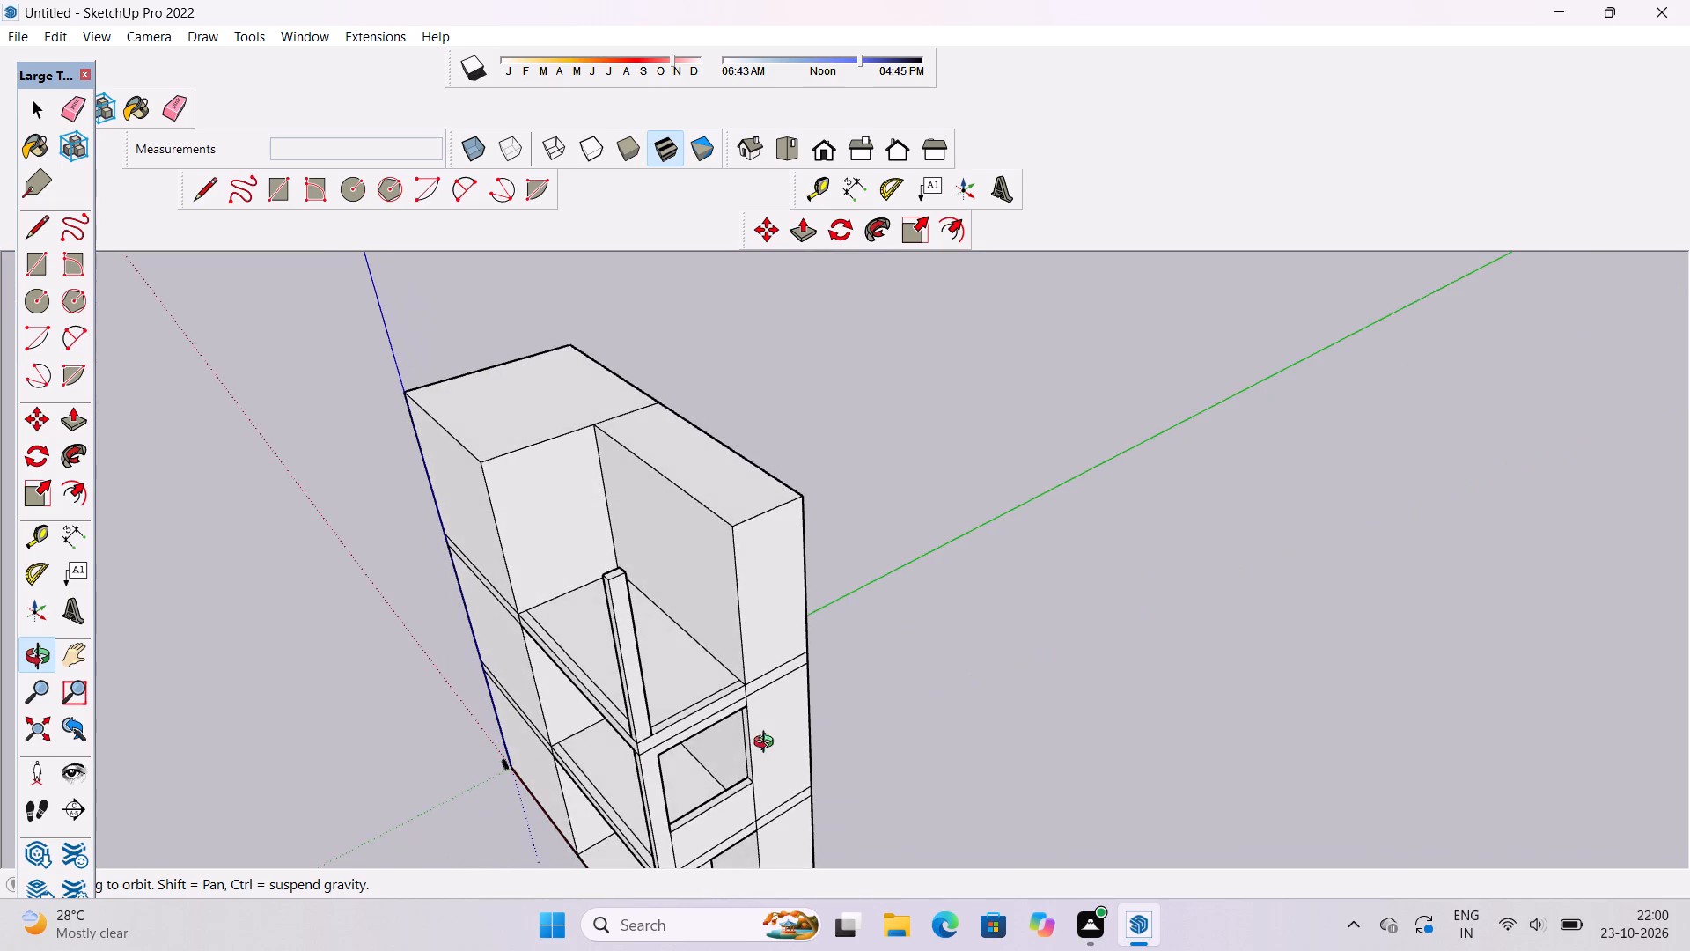
scroll(681, 719, "up", 5)
left_click_drag(681, 719, 618, 762, "shift")
left_click_drag(638, 749, 704, 703)
scroll(694, 711, "up", 2)
left_click_drag(694, 711, 694, 703, "shift")
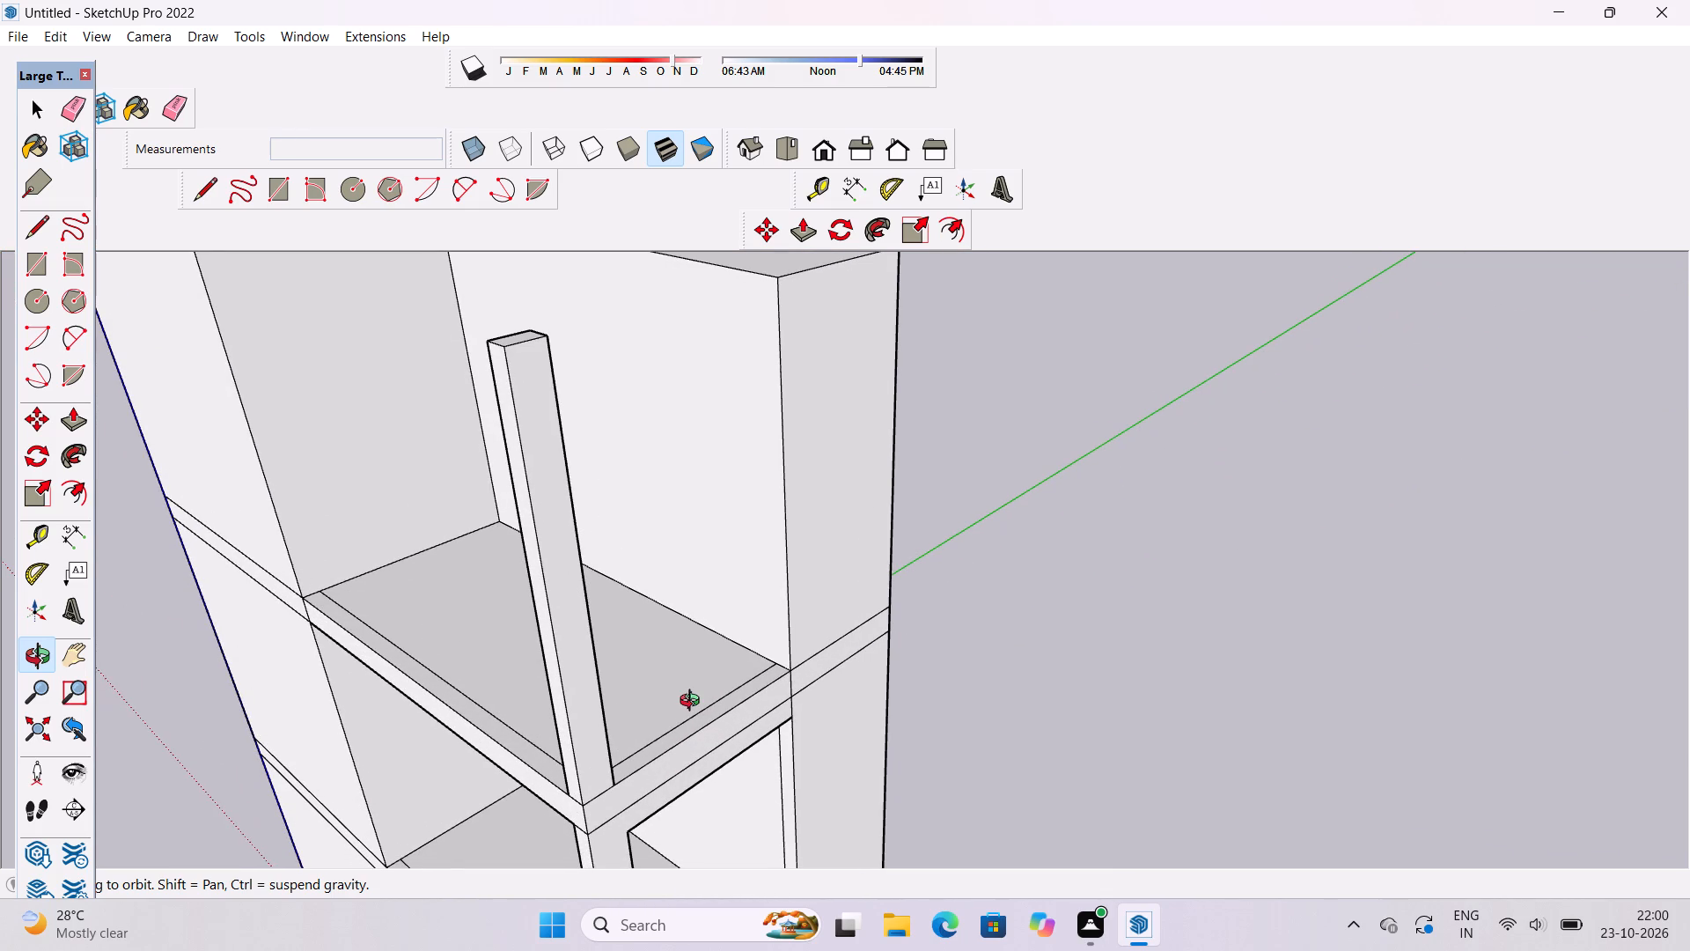
key("p")
left_click(678, 734)
scroll(677, 692, "down", 2)
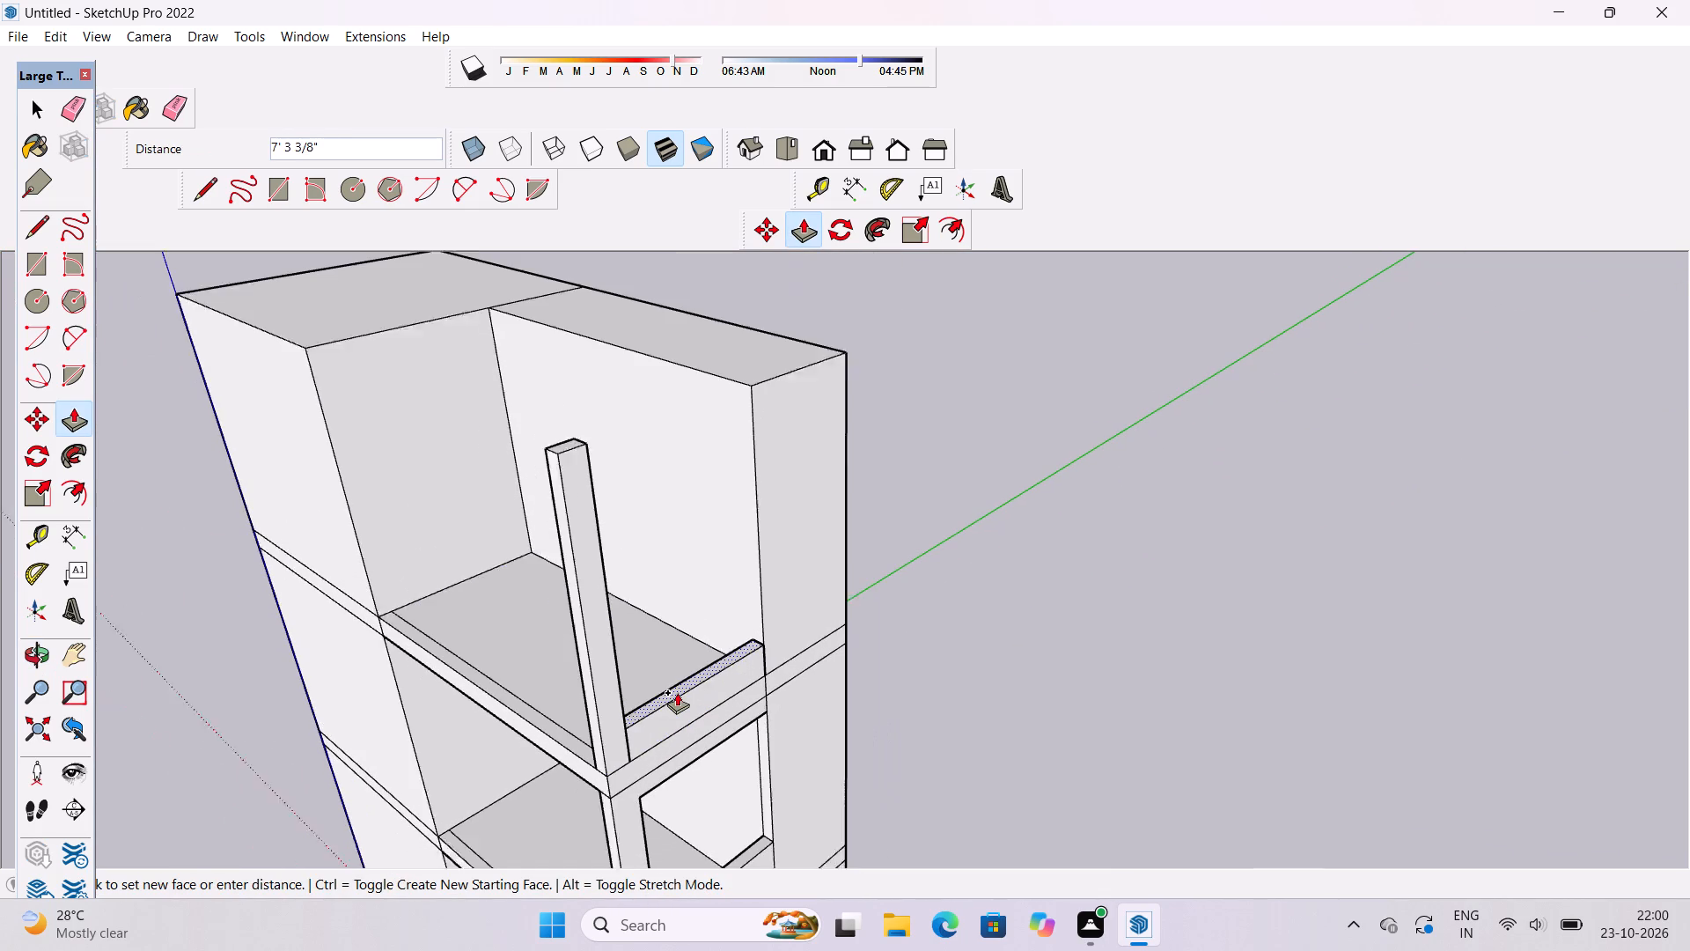
scroll(677, 692, "down", 2)
type("20'")
key("Return")
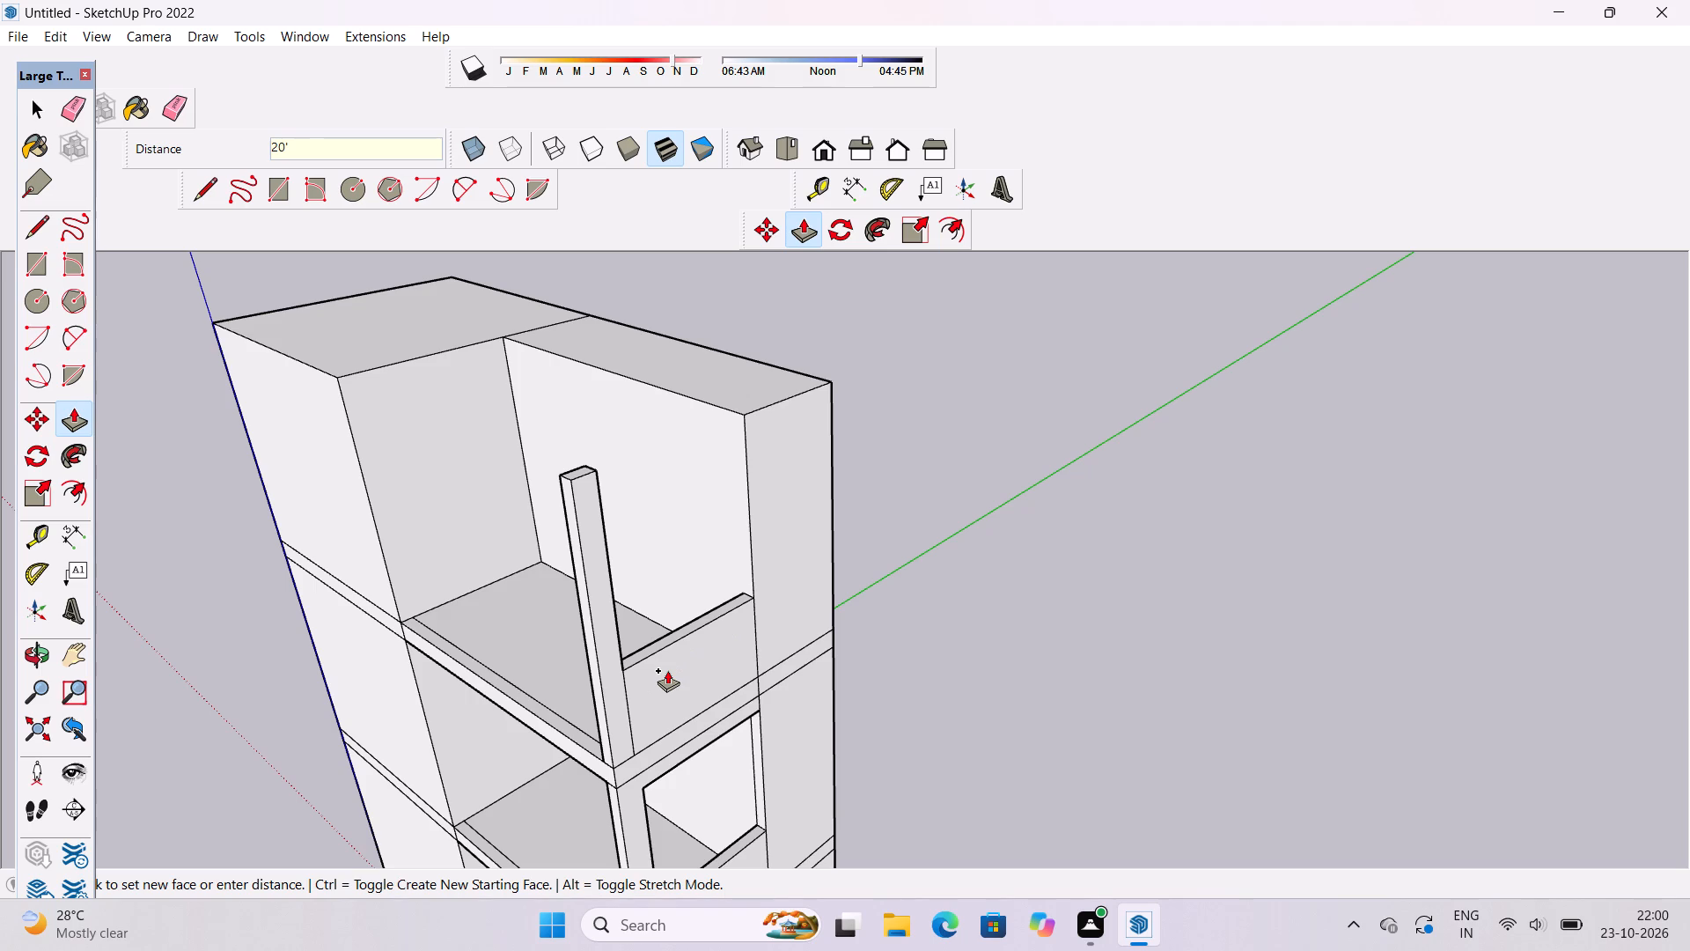
Draw a 40' vertical line on the rear block's wall, from the end parapet's inner top corner to the block's top edge.
left_click(199, 188)
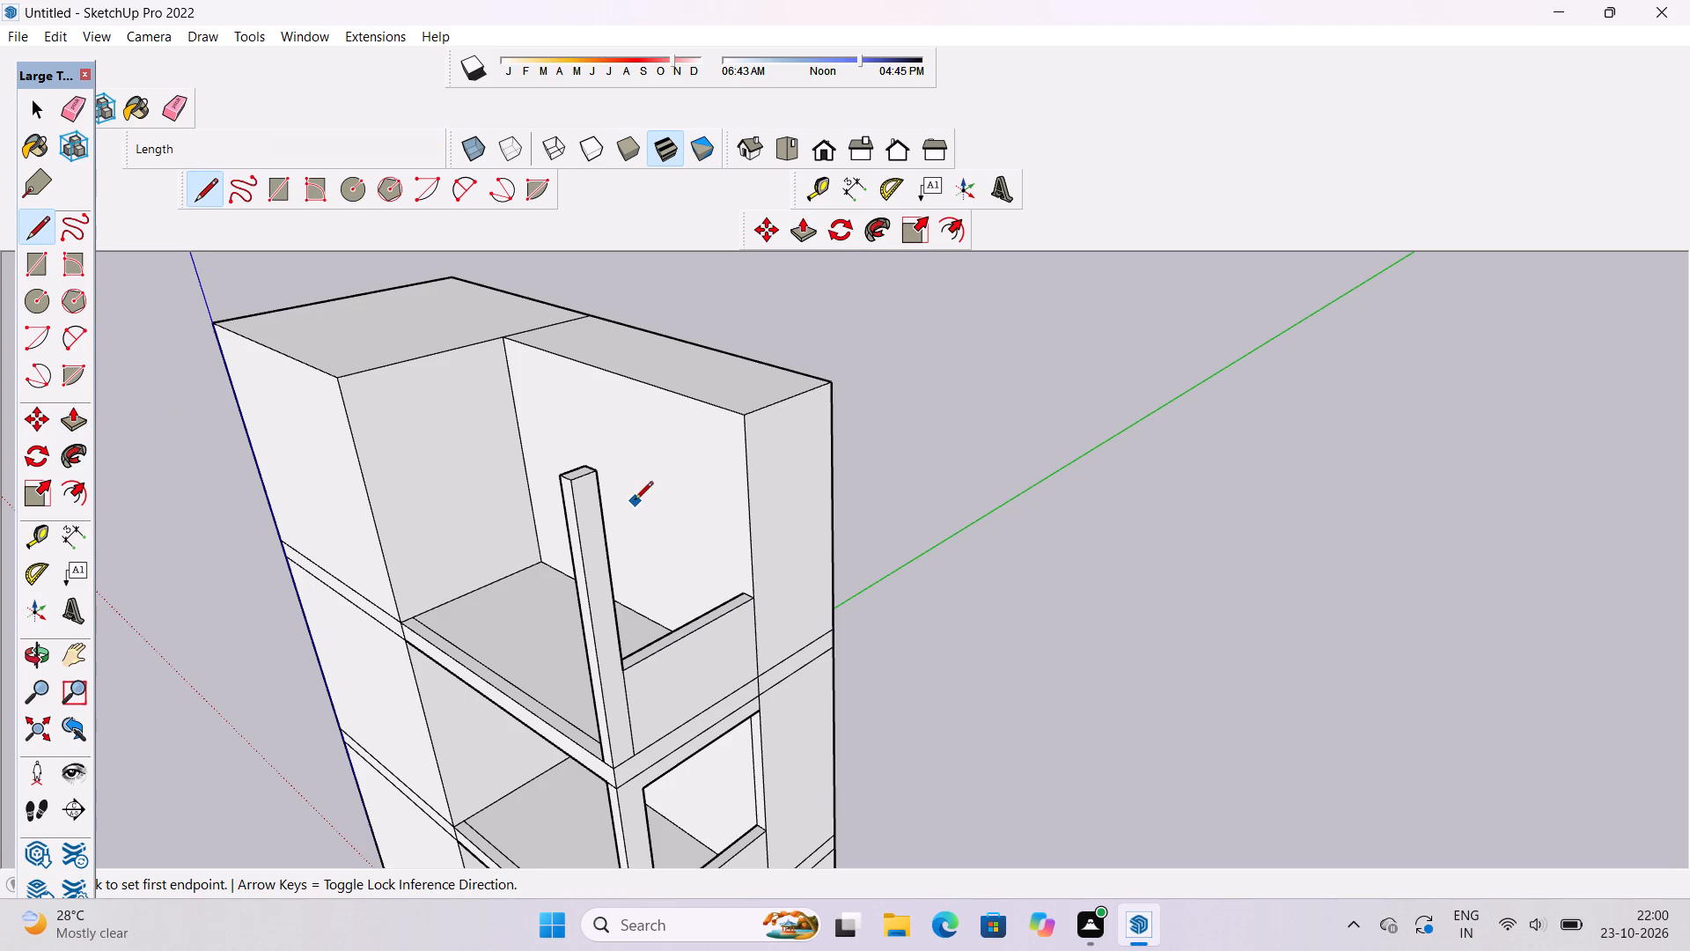
scroll(732, 566, "up", 5)
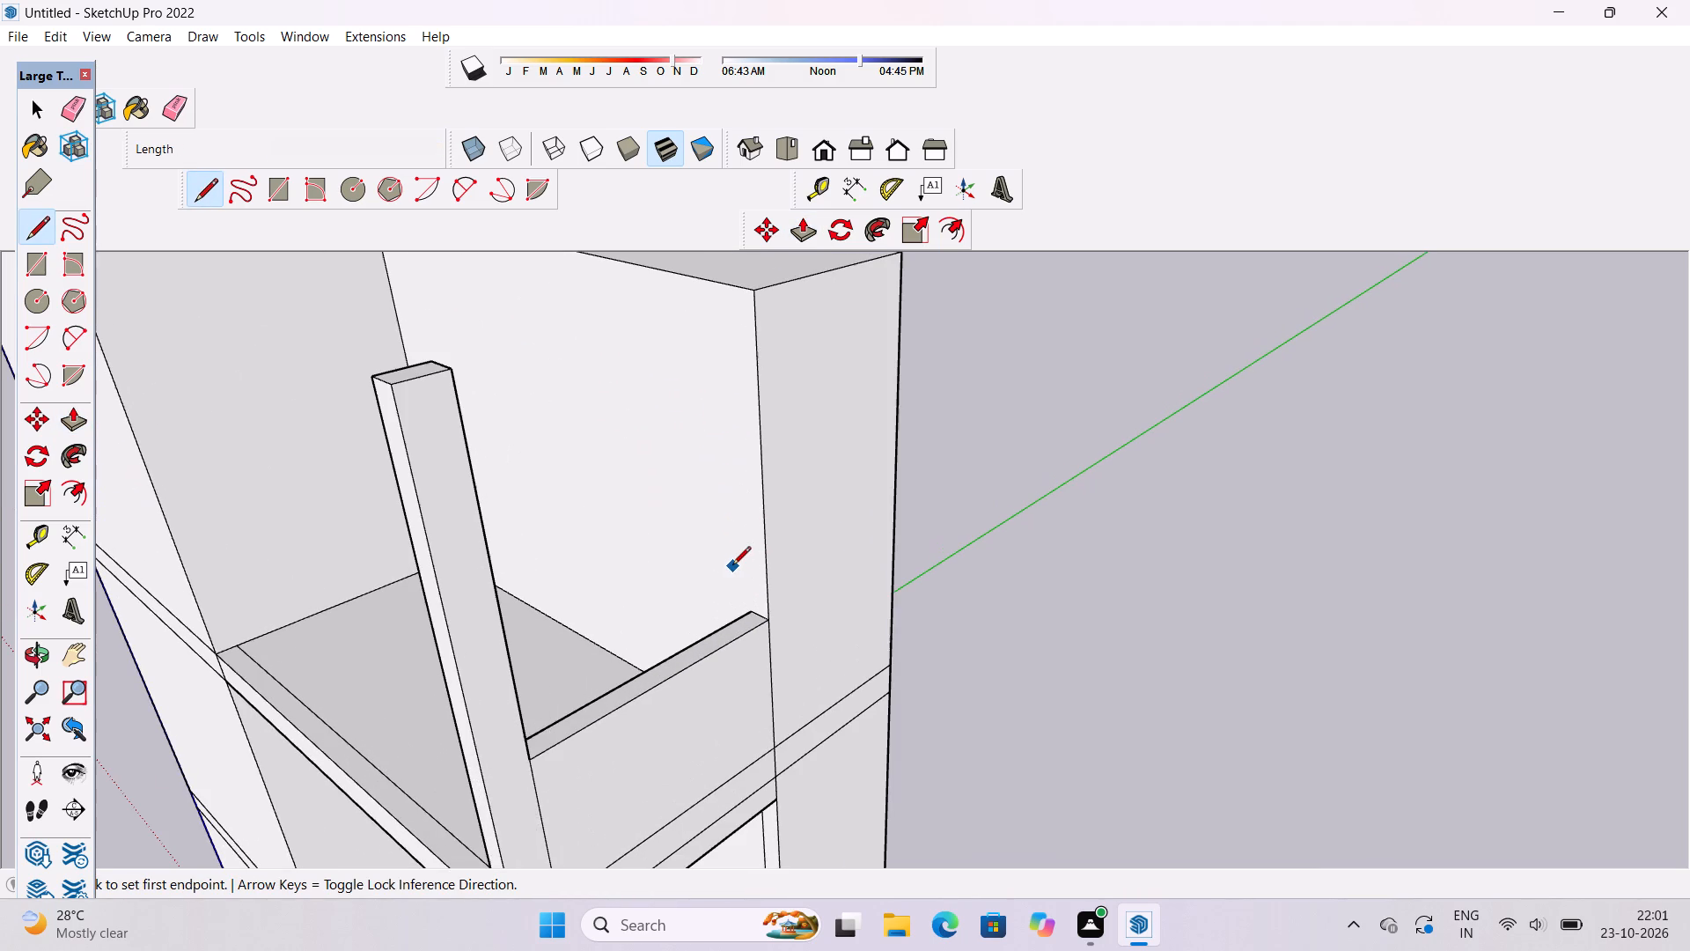
left_click(746, 607)
scroll(746, 607, "down", 2)
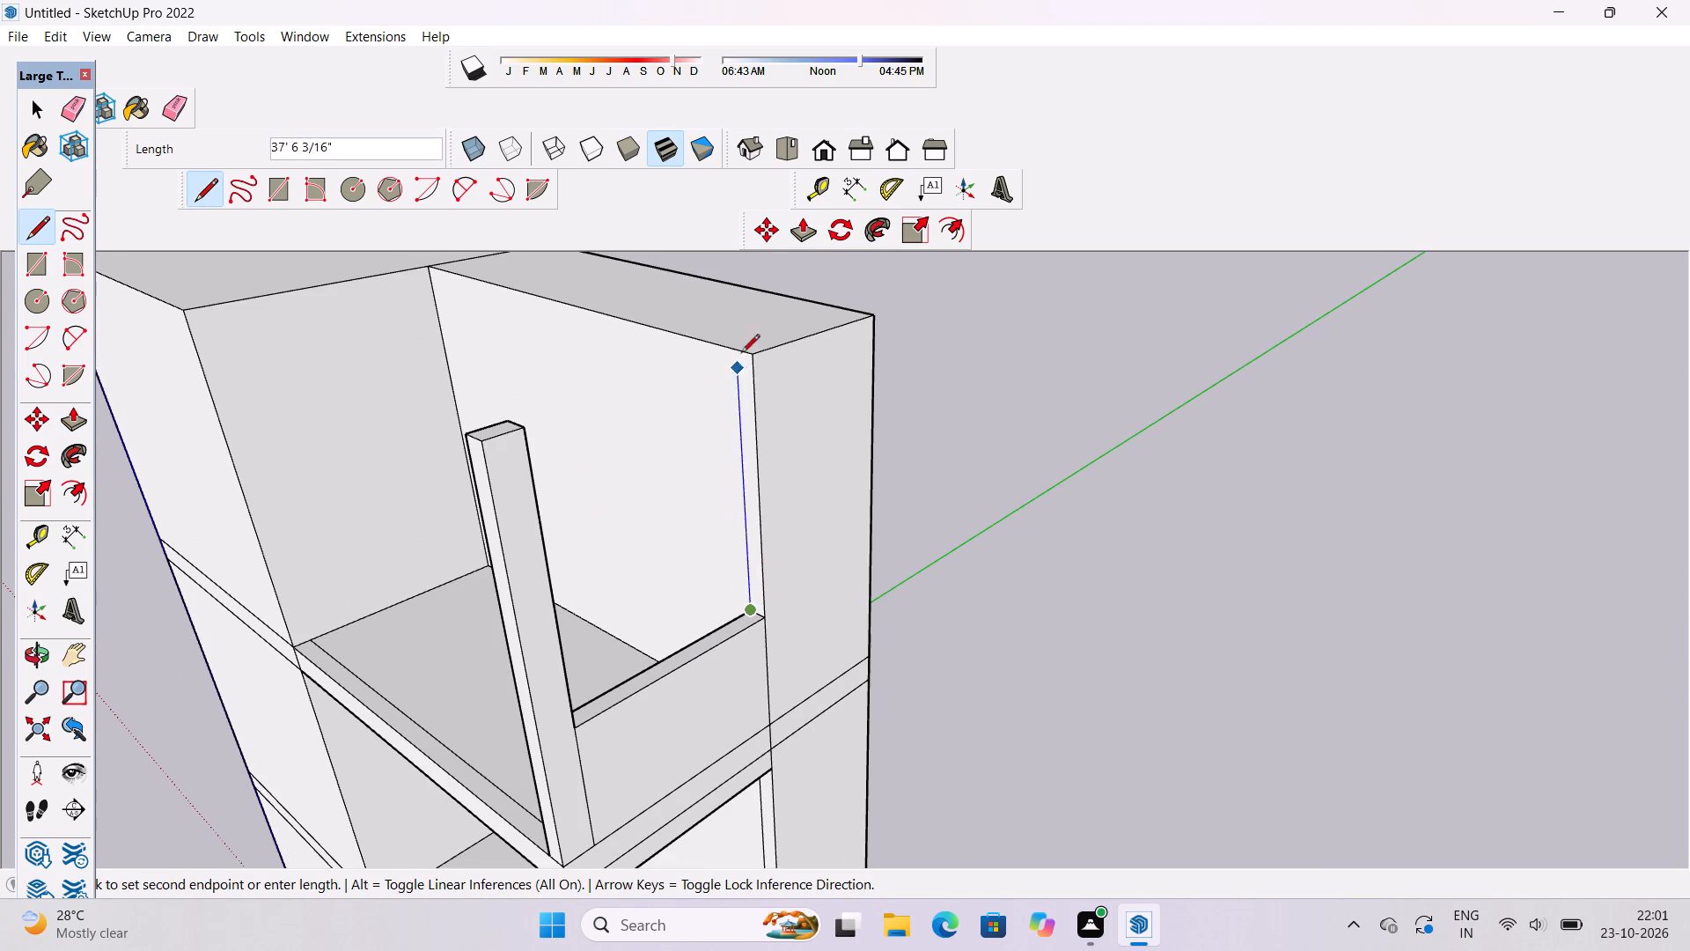
left_click(726, 349)
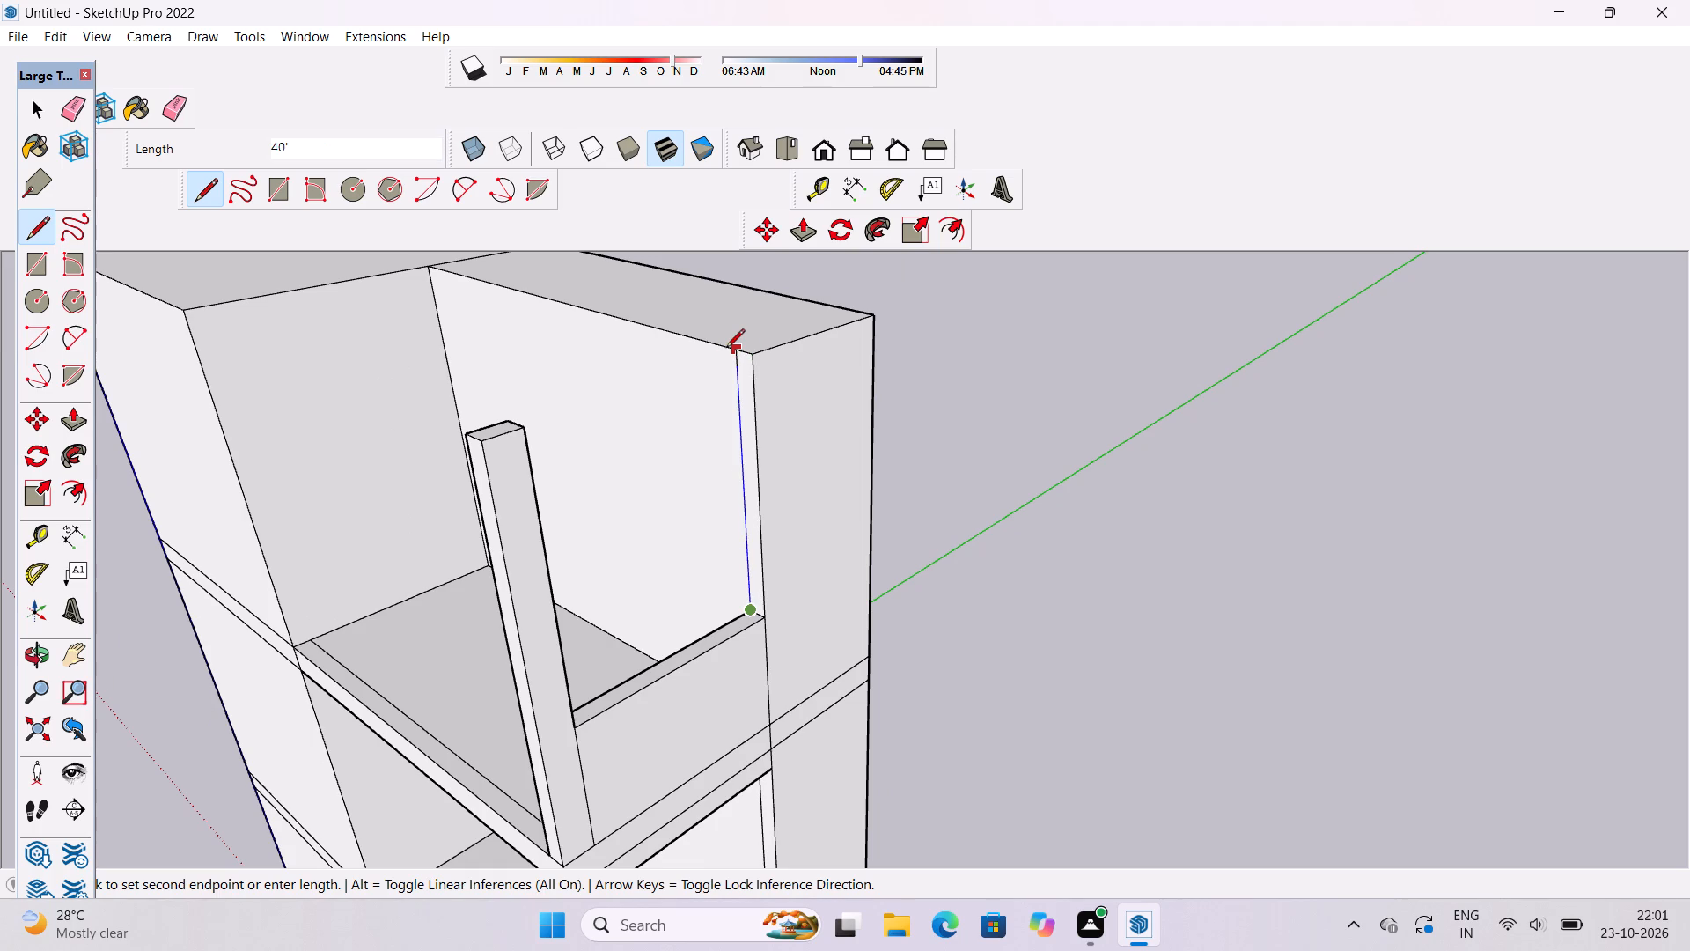
Place a guide line 4' below the top edge of the rear block's terrace-facing wall.
key("space")
type("t")
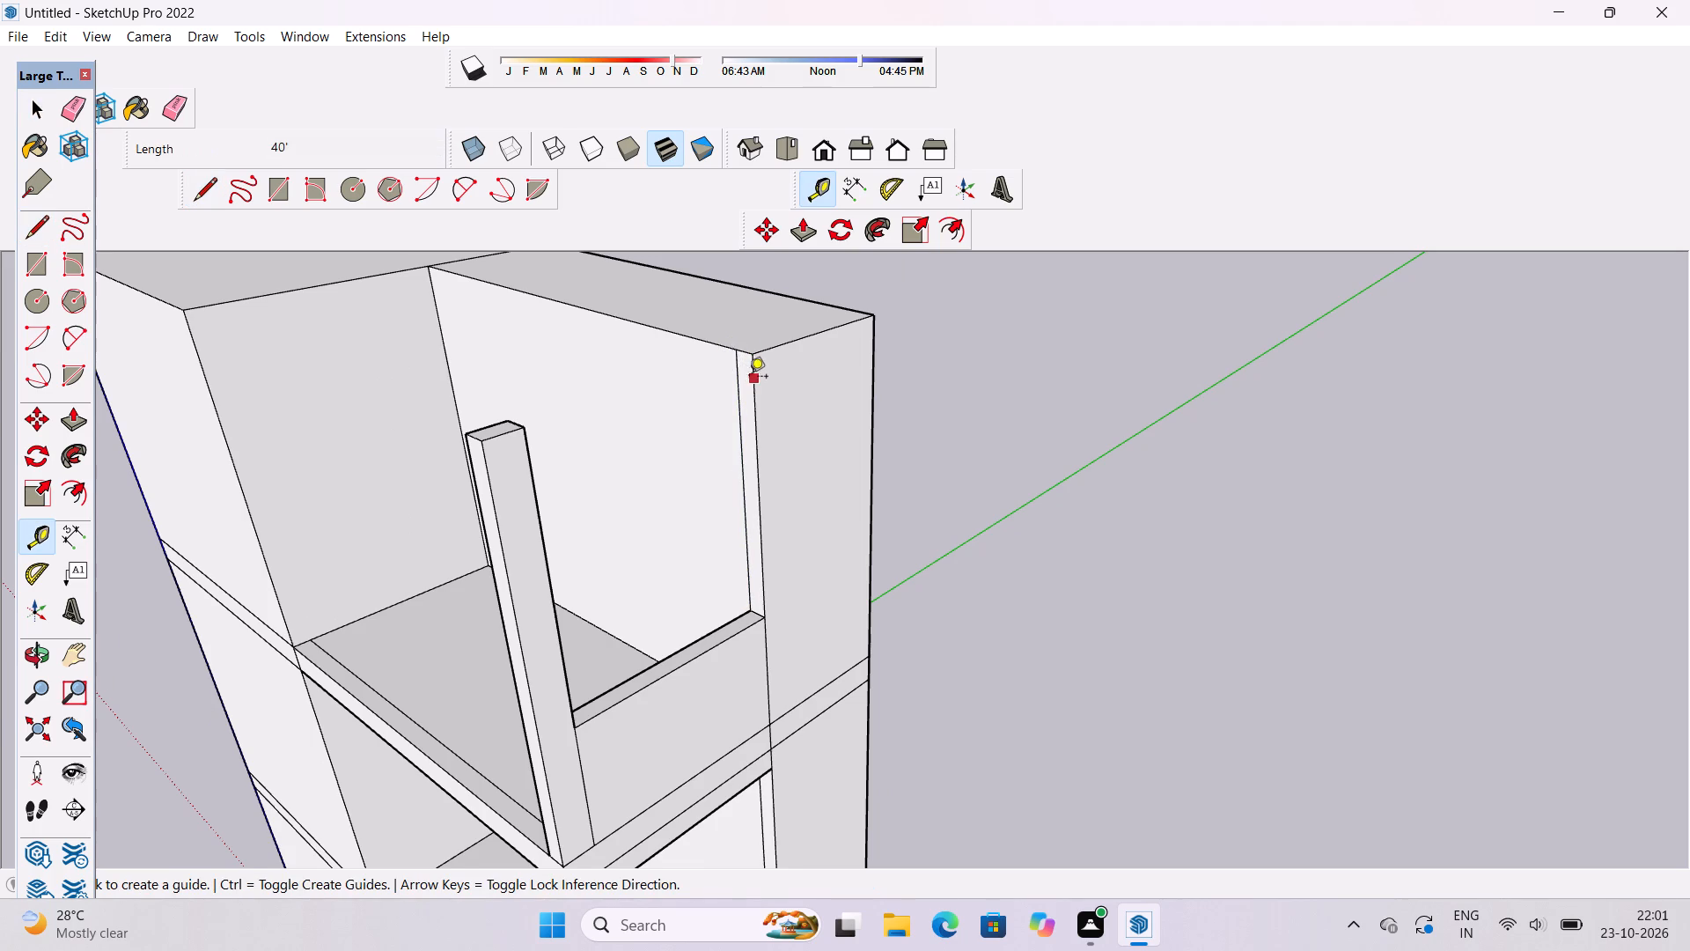
scroll(737, 366, "up", 12)
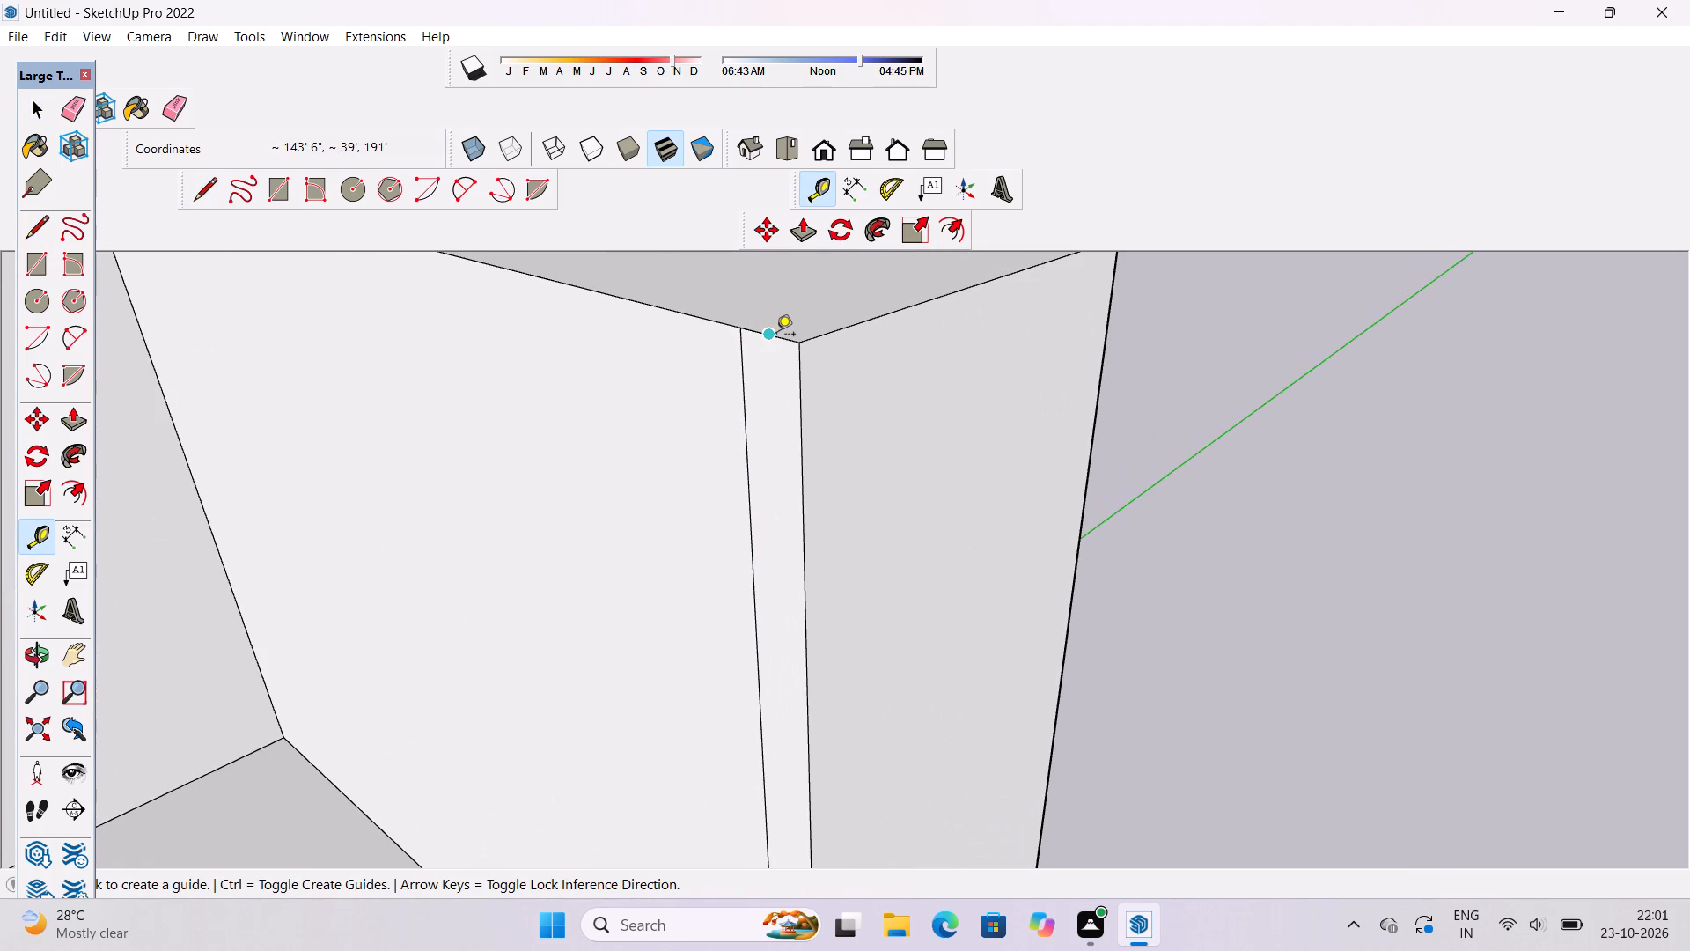
left_click(771, 338)
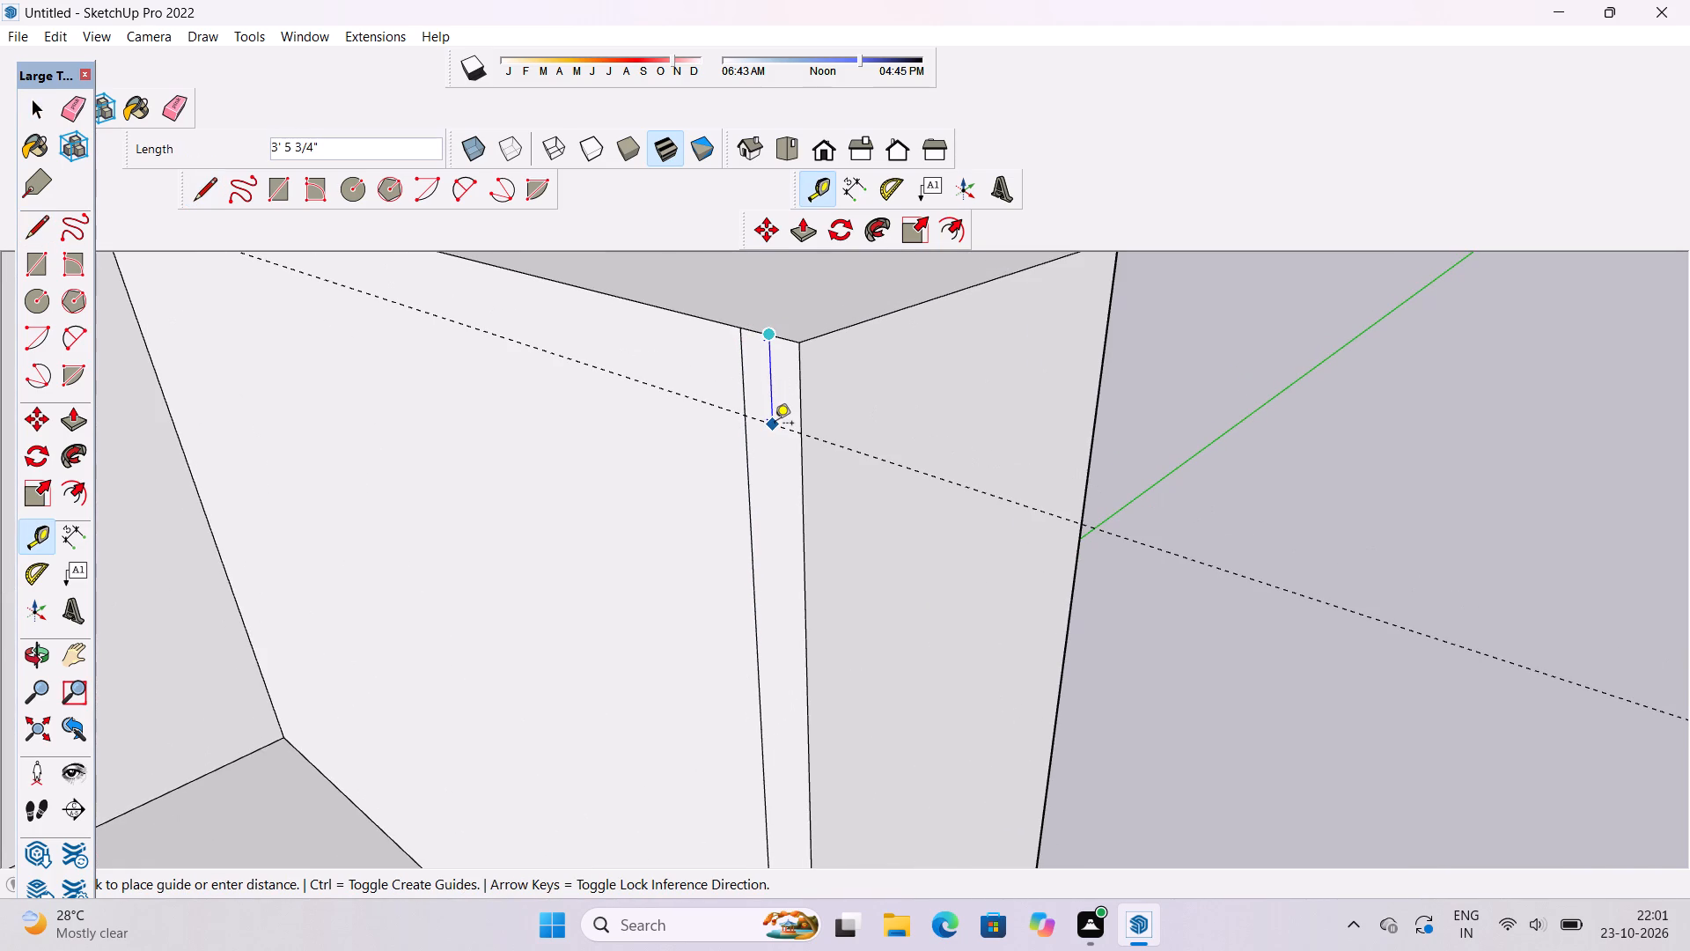
type("4'")
key("Return")
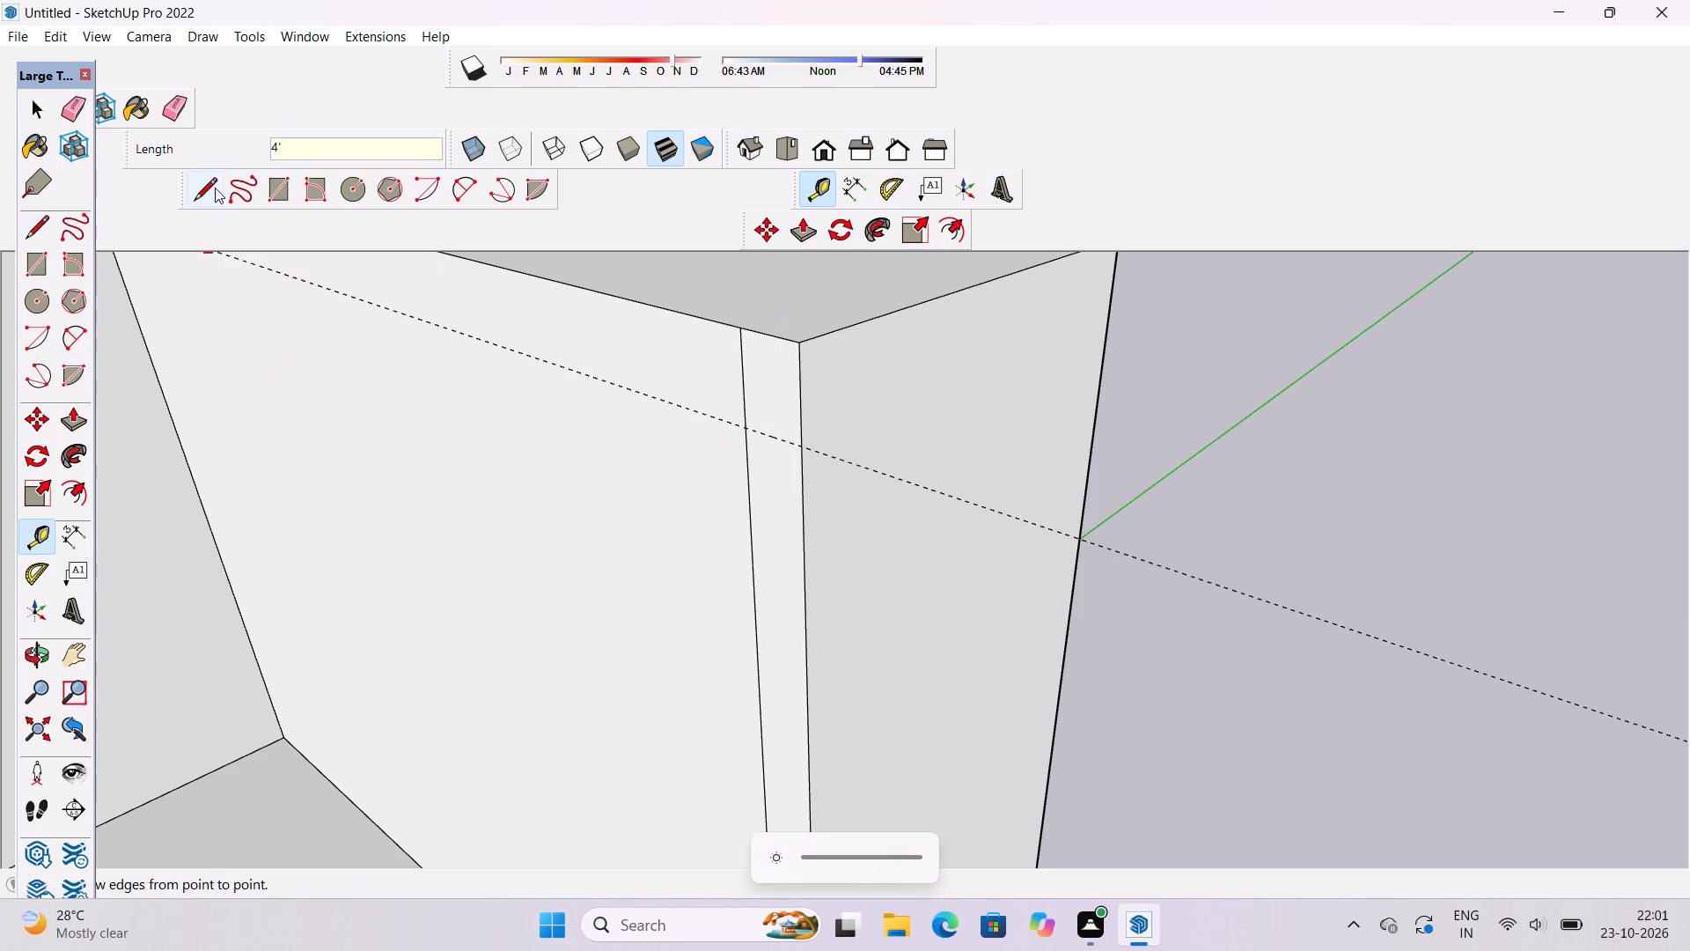
Draw a 3' line along the guide, across the narrow vertical strip on the rear block's wall.
left_click(192, 191)
scroll(797, 469, "up", 3)
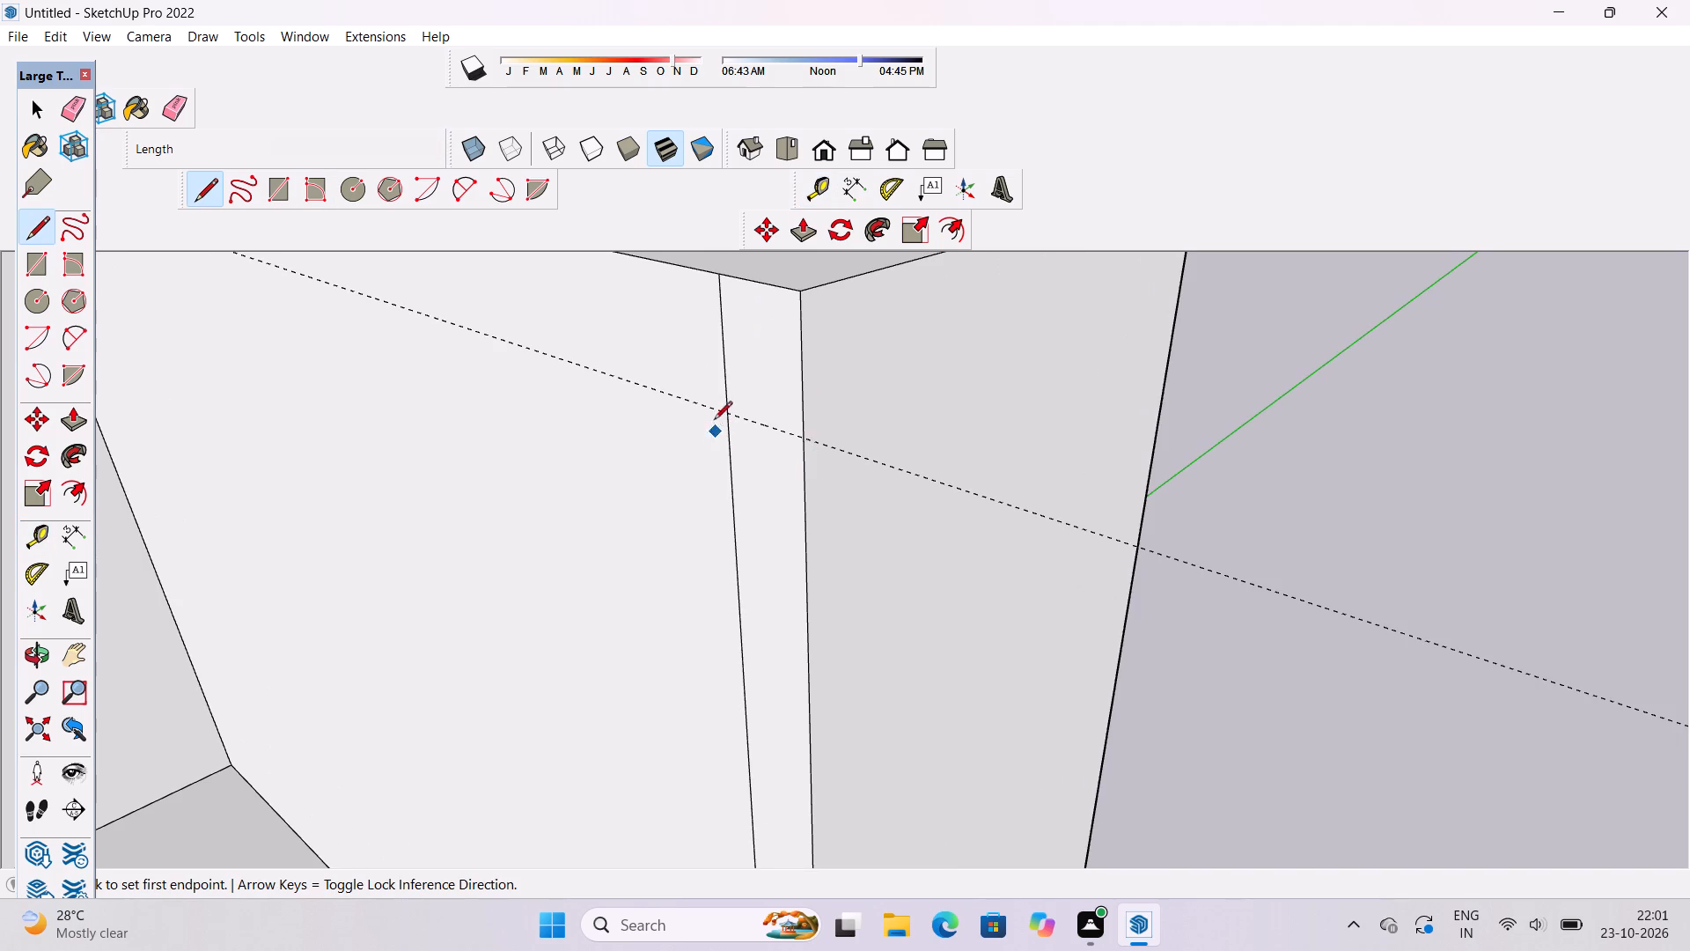
left_click(726, 417)
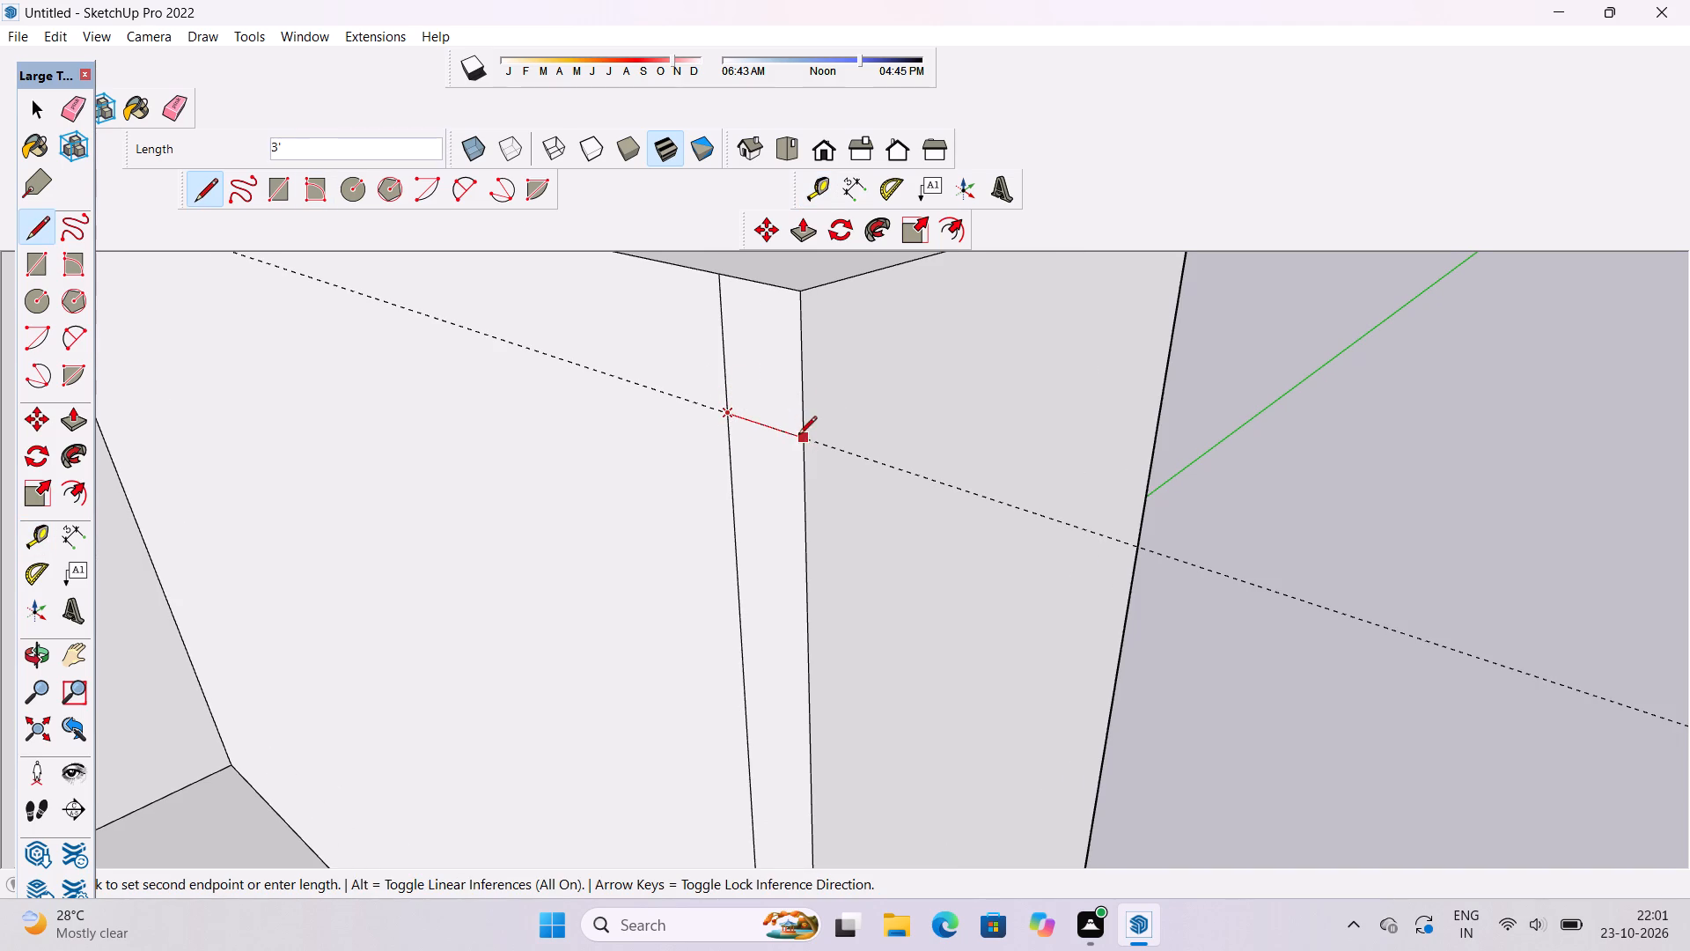
left_click(802, 439)
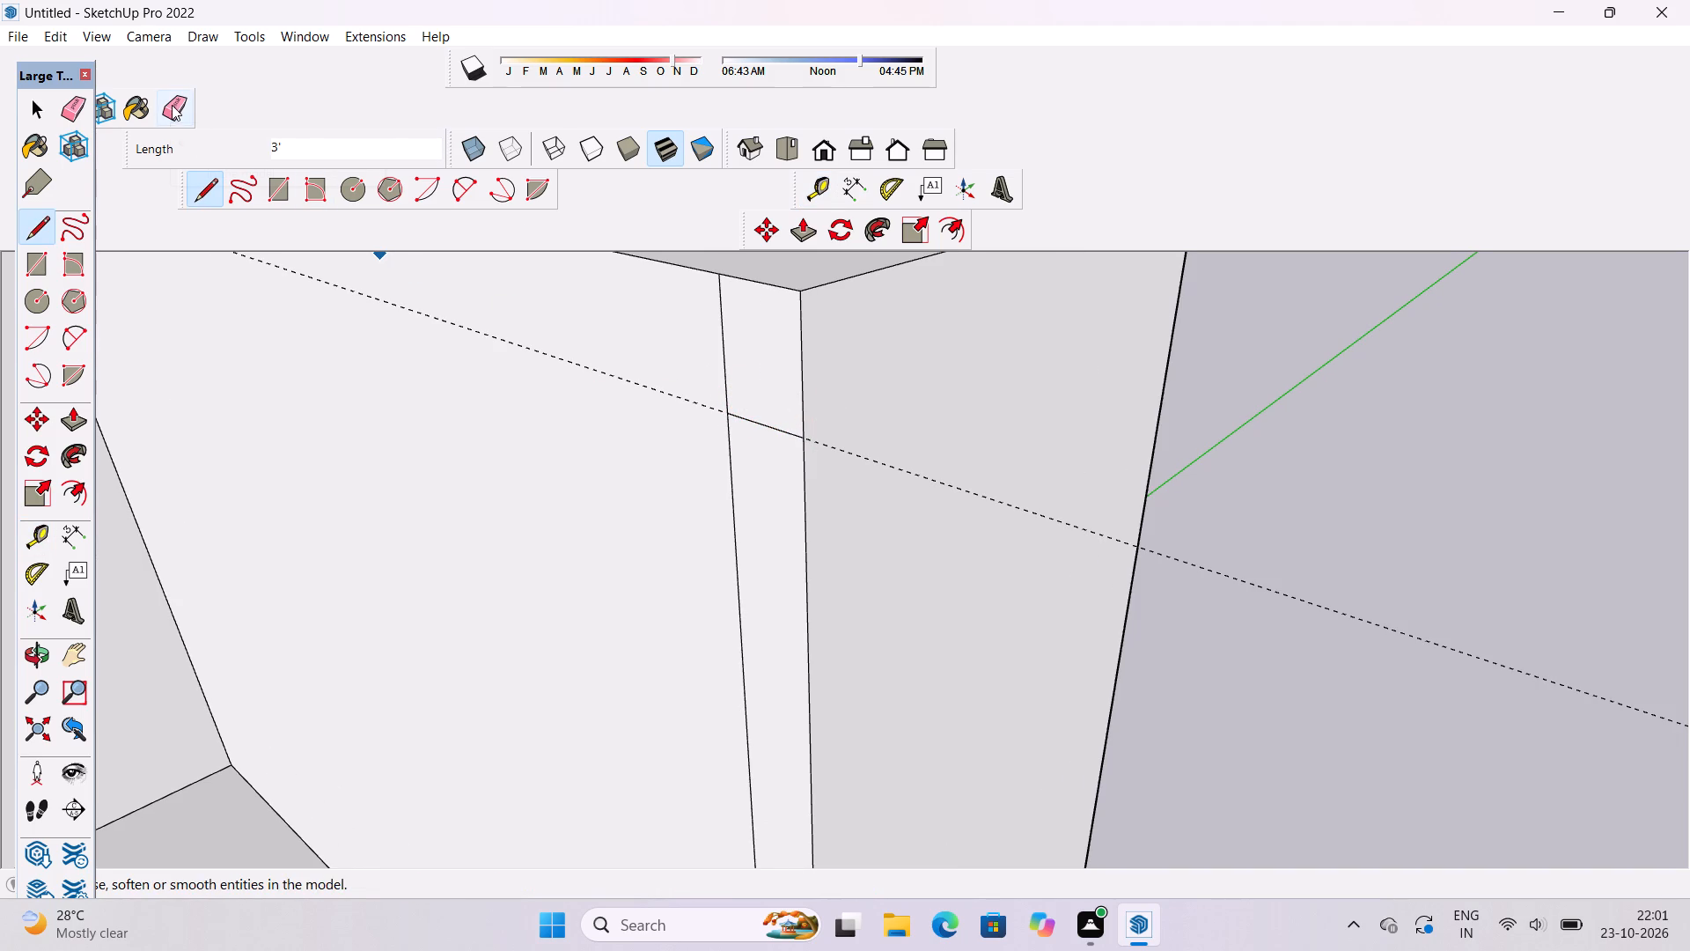
Erase the 4' guide line on the rear block's wall.
left_click(172, 105)
left_click_drag(569, 346, 584, 376)
scroll(523, 384, "down", 4)
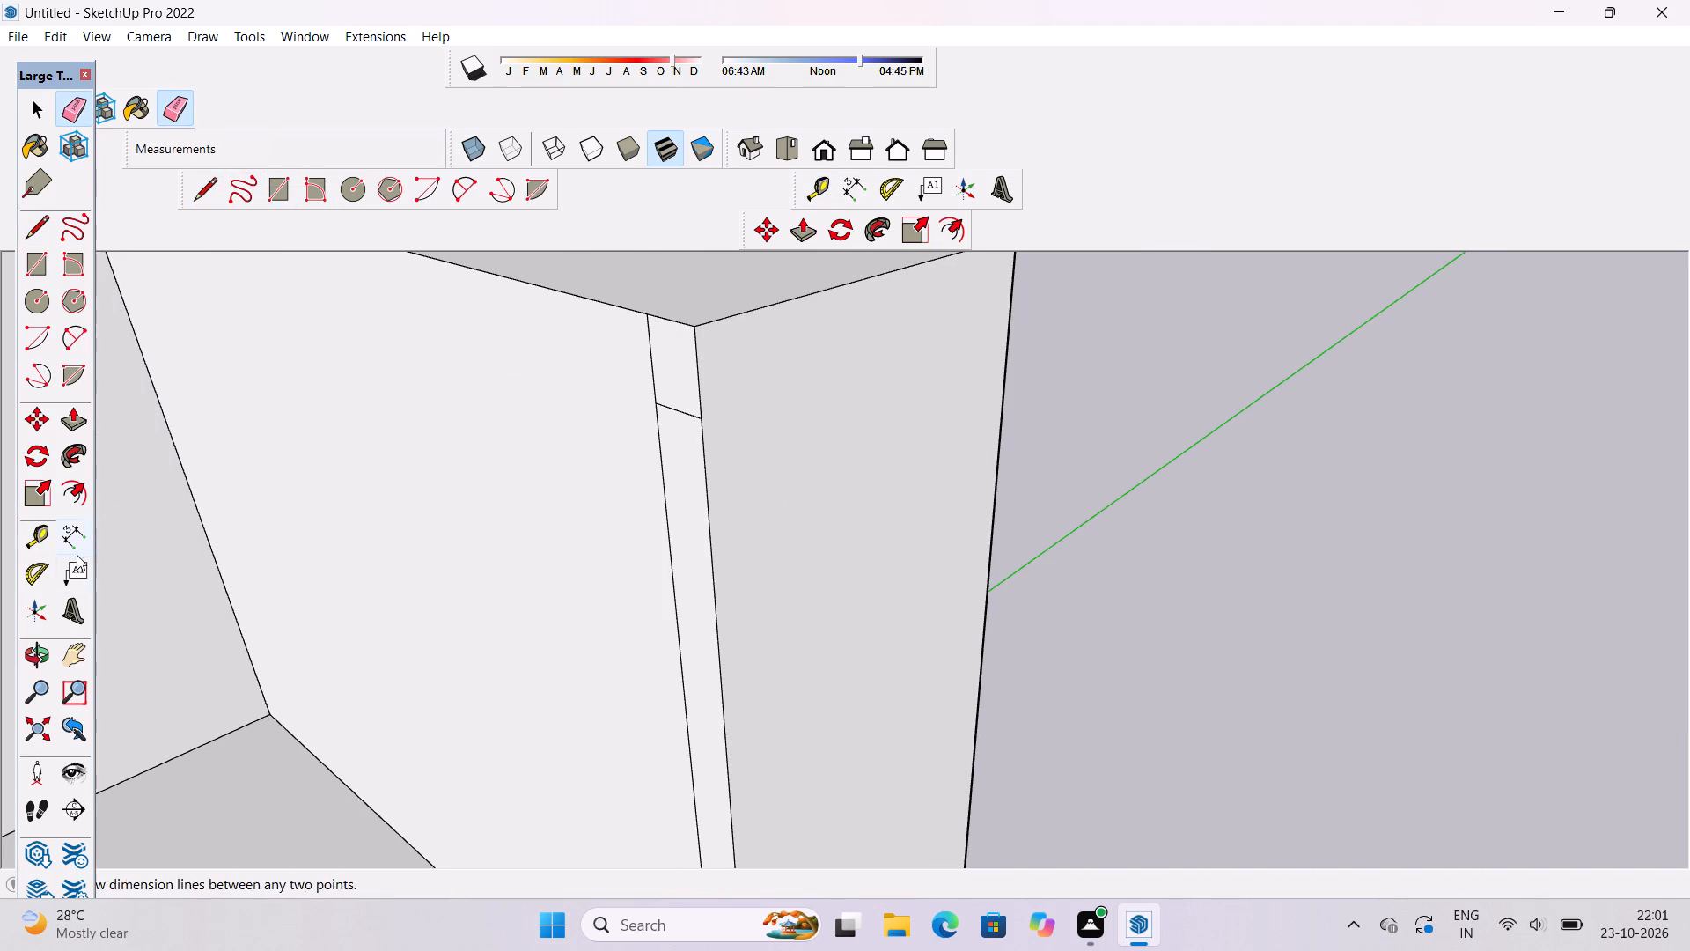
Push/Pull the small 3' by 4' face at the top of the wall strip 34' to the corner column, forming a beam.
left_click(70, 413)
scroll(481, 423, "down", 6)
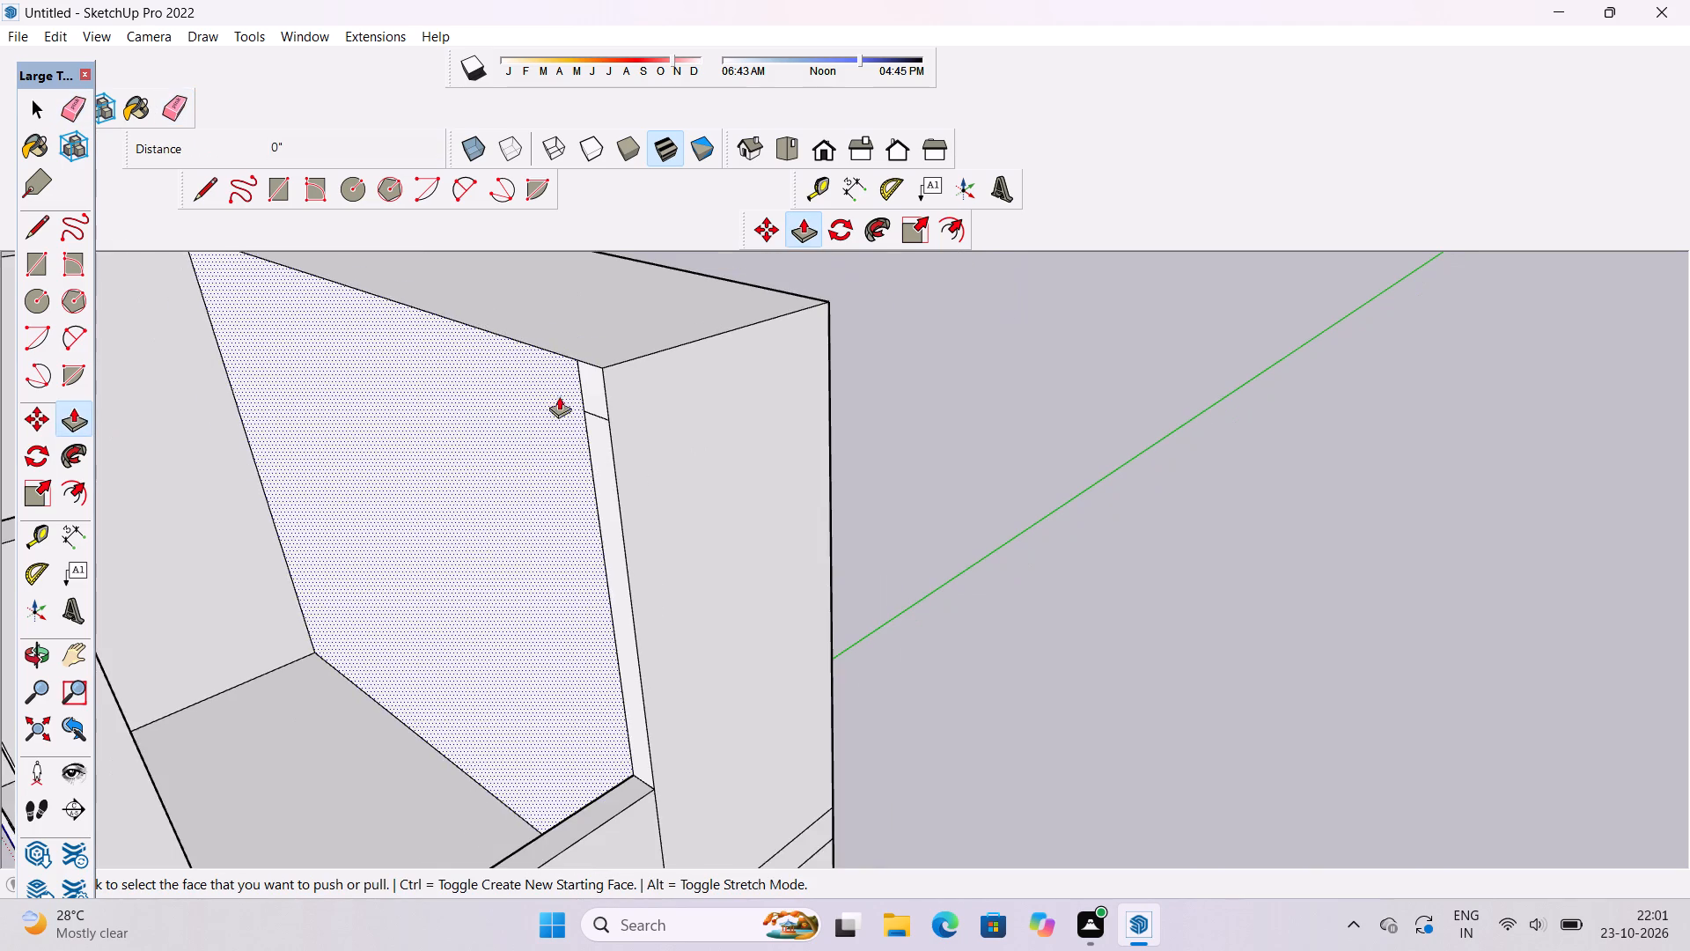
left_click(577, 380)
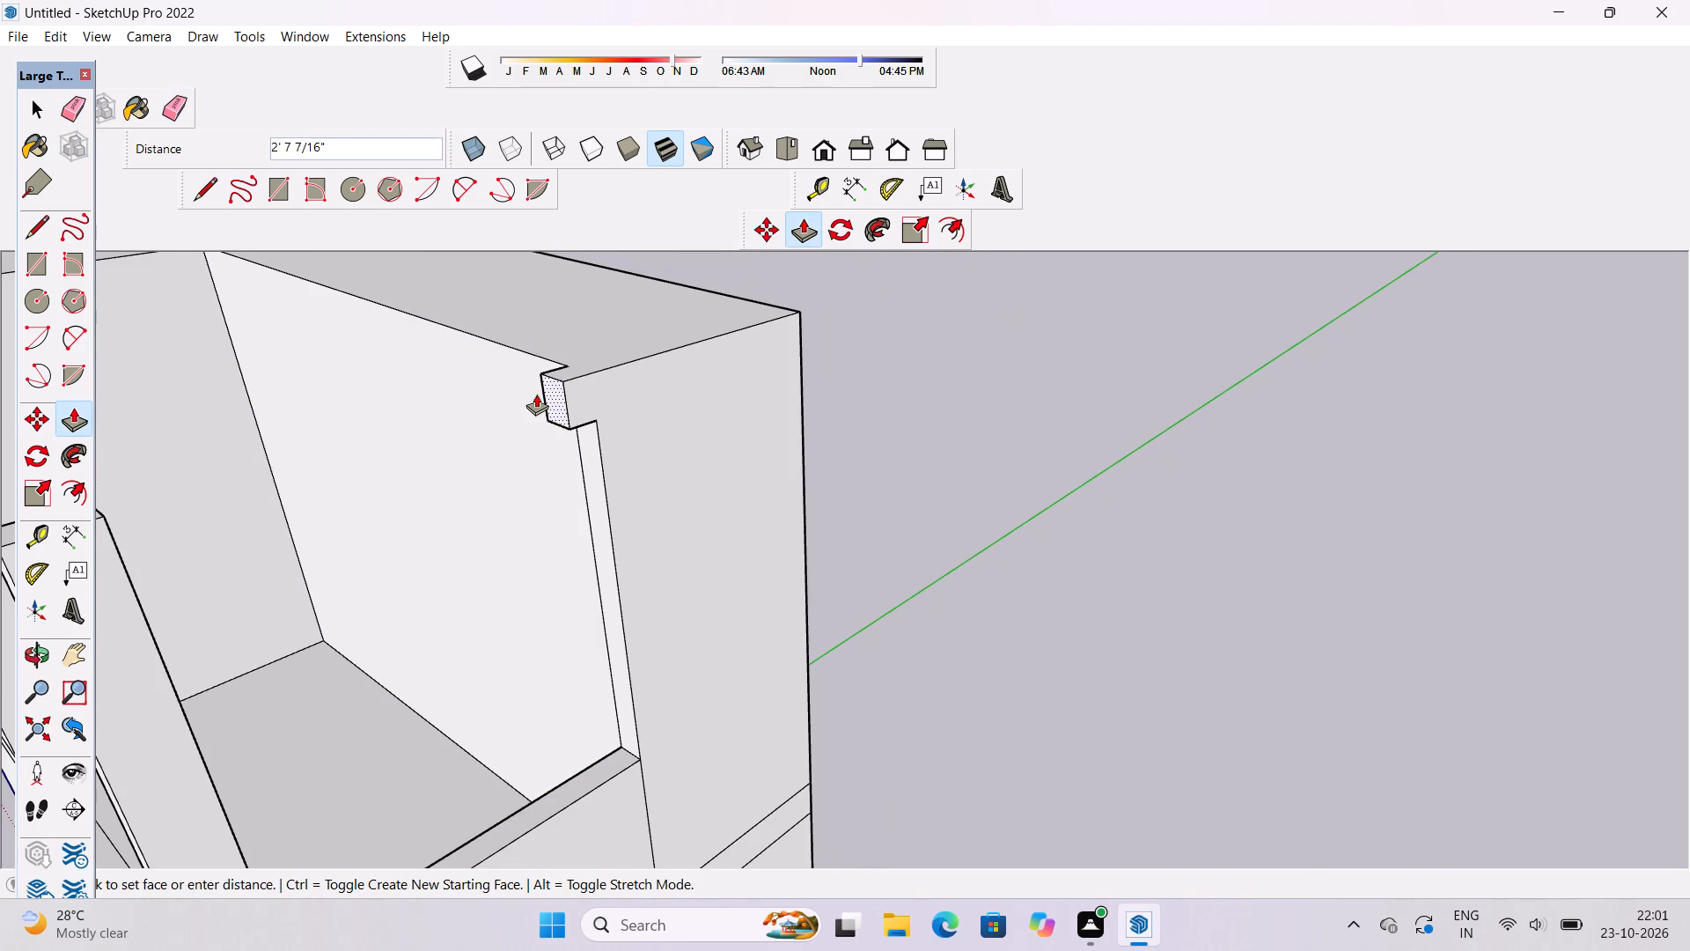
scroll(535, 394, "down", 5)
scroll(297, 464, "up", 4)
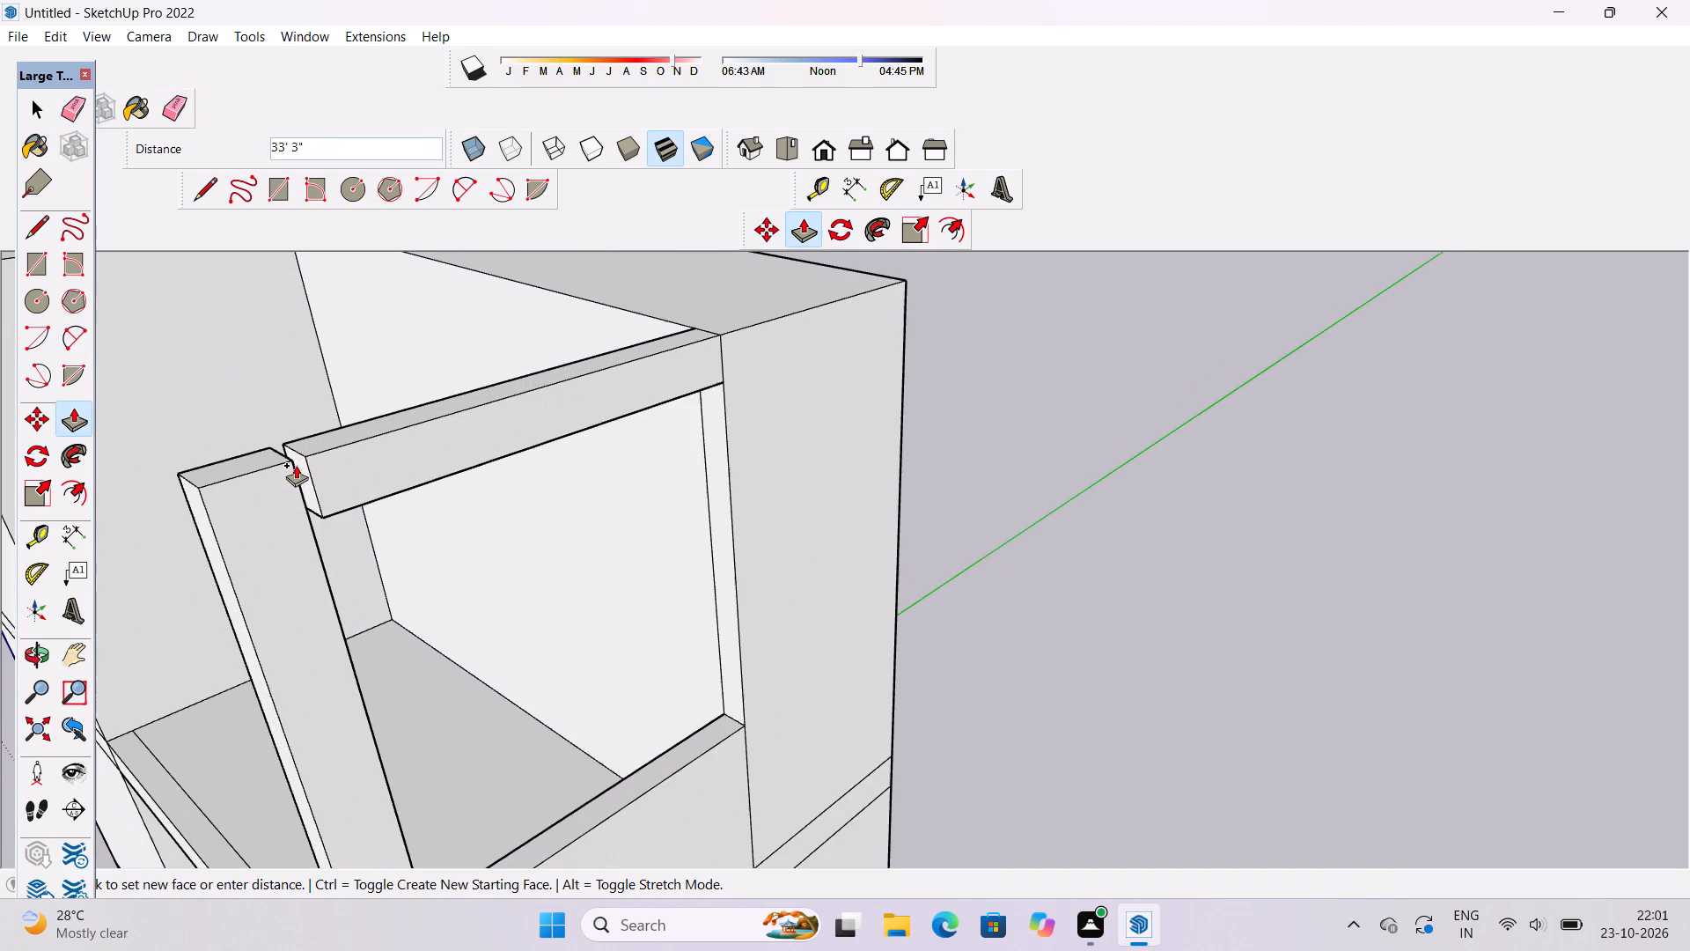
scroll(284, 474, "up", 12)
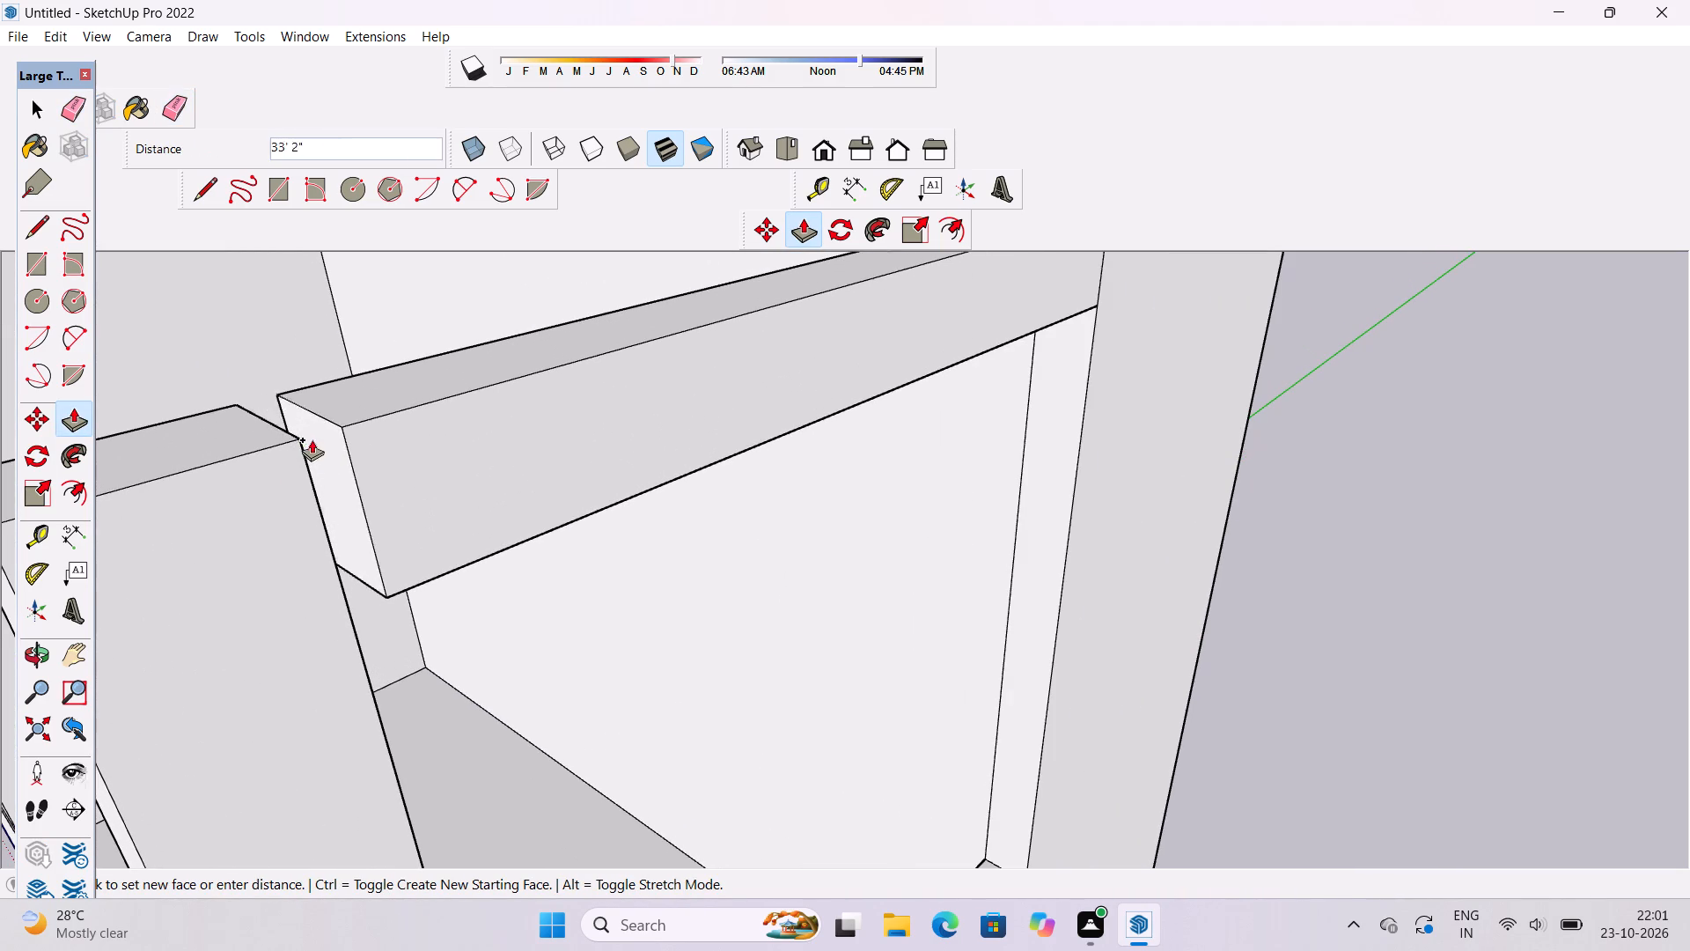
left_click(296, 436)
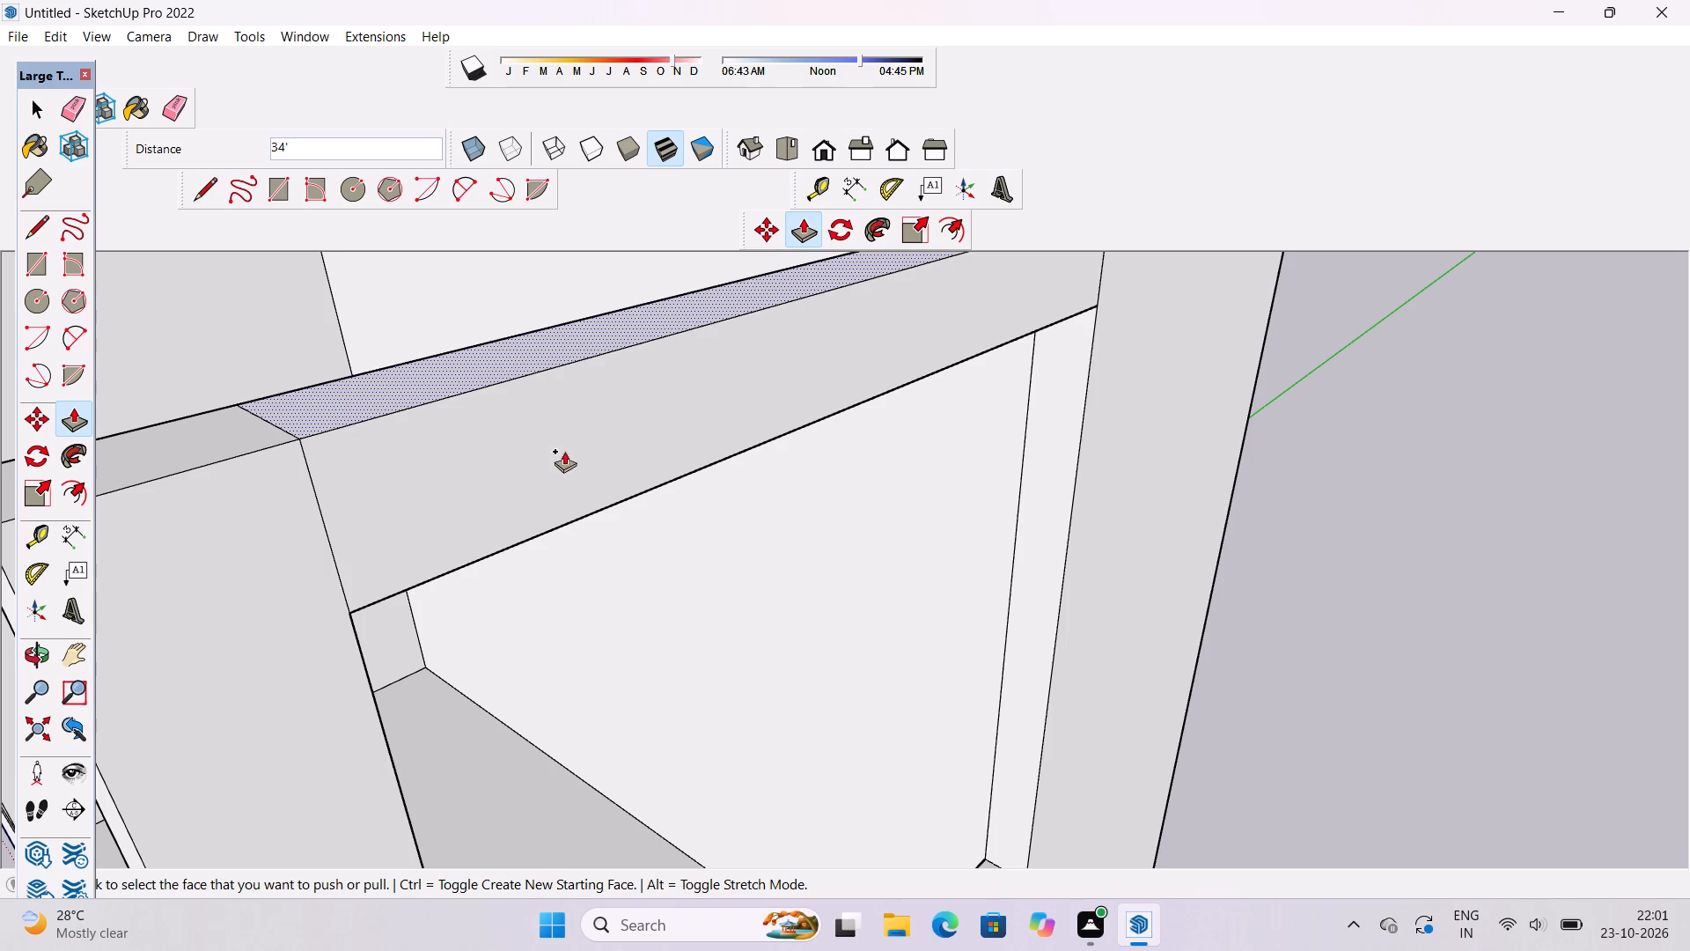
key("space")
left_click(1401, 542)
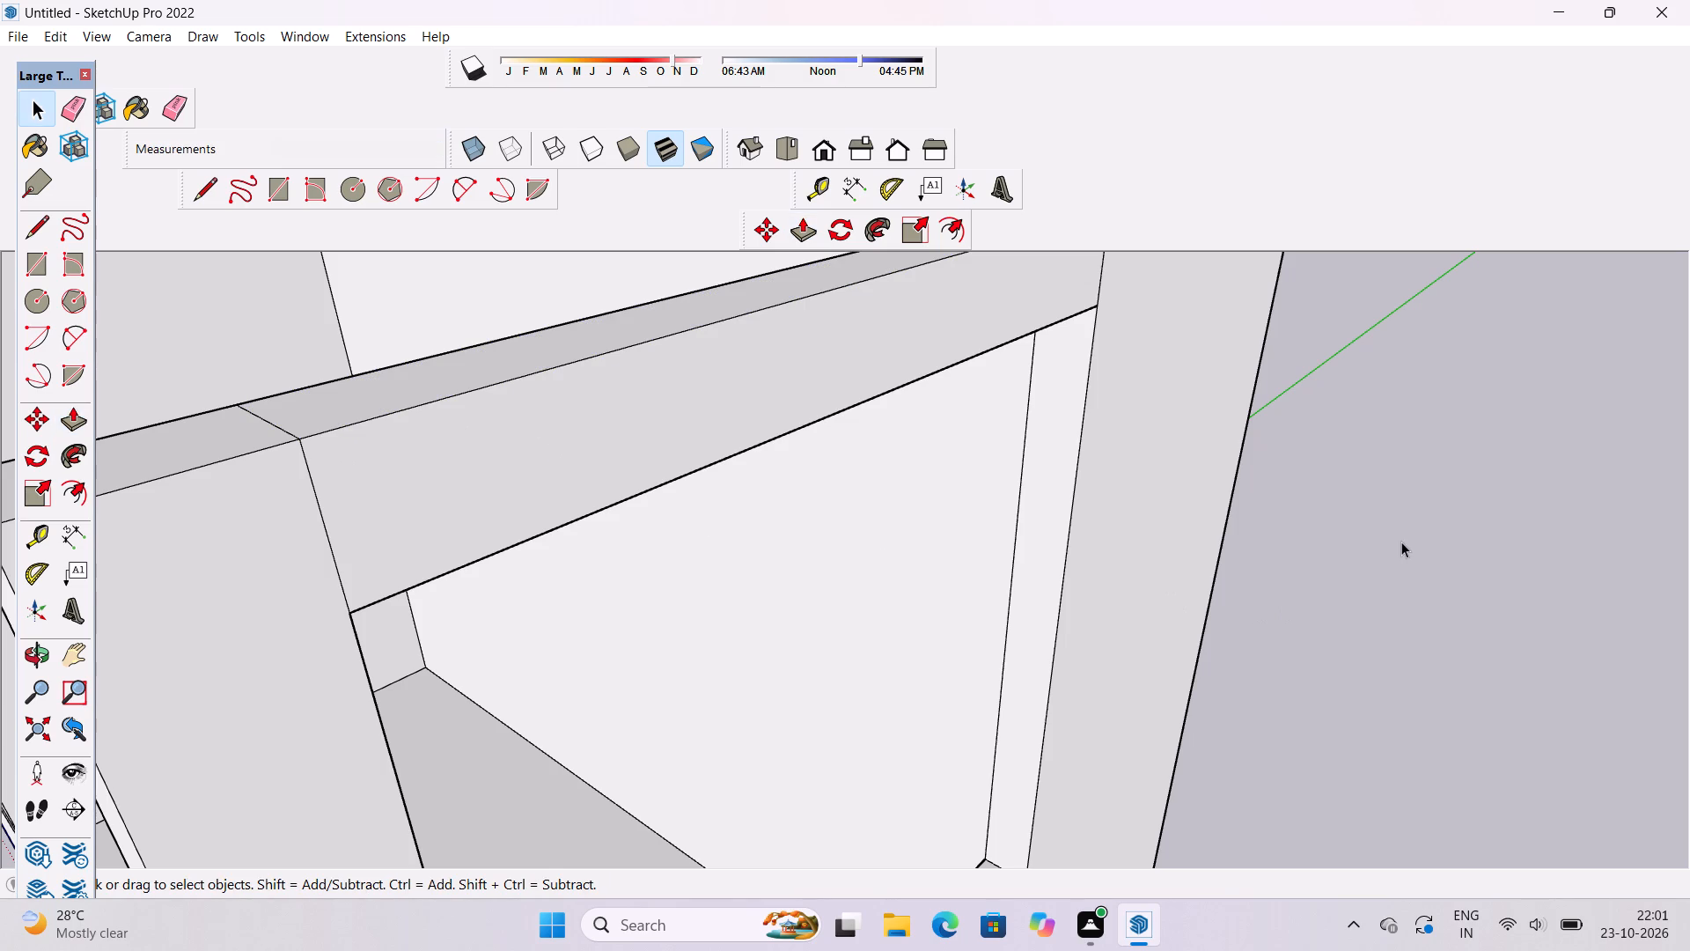
Examine the building and its framed roof terrace from the front and end sides.
key("o")
scroll(1260, 519, "down", 6)
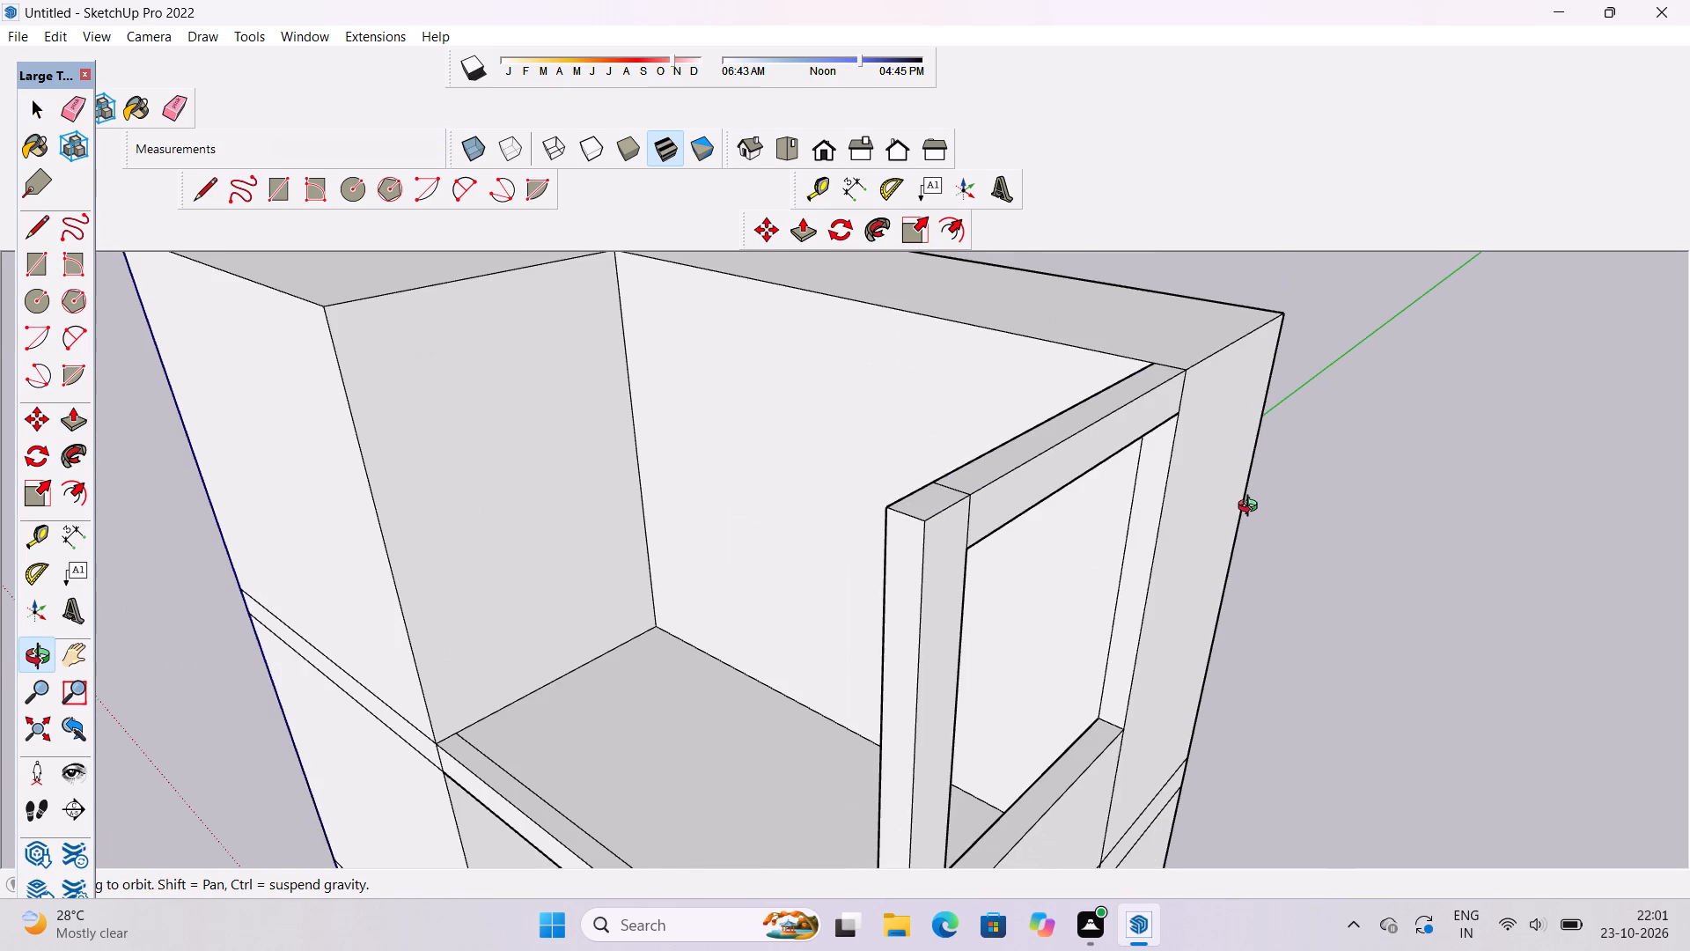
left_click_drag(1040, 514, 1023, 533, "shift")
scroll(978, 544, "down", 6)
left_click_drag(863, 601, 1245, 549)
left_click_drag(1249, 528, 1096, 543, "shift")
left_click_drag(1092, 539, 1291, 539)
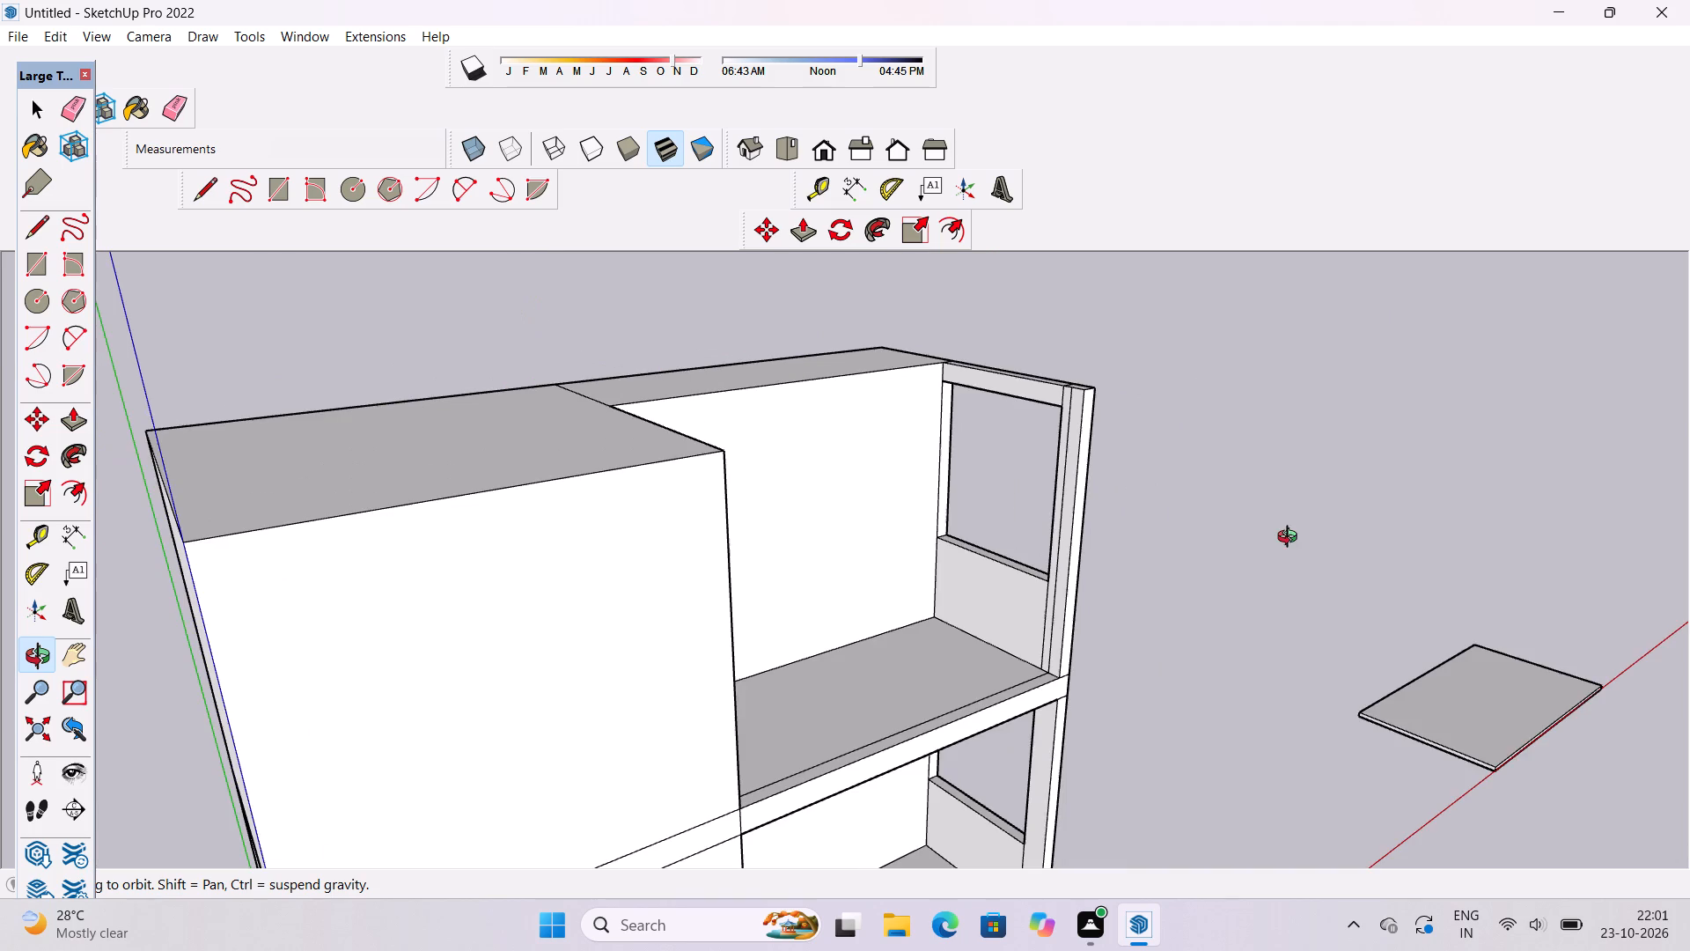
scroll(1023, 548, "down", 5)
left_click_drag(1128, 595, 1027, 619)
left_click_drag(1069, 618, 957, 521, "shift")
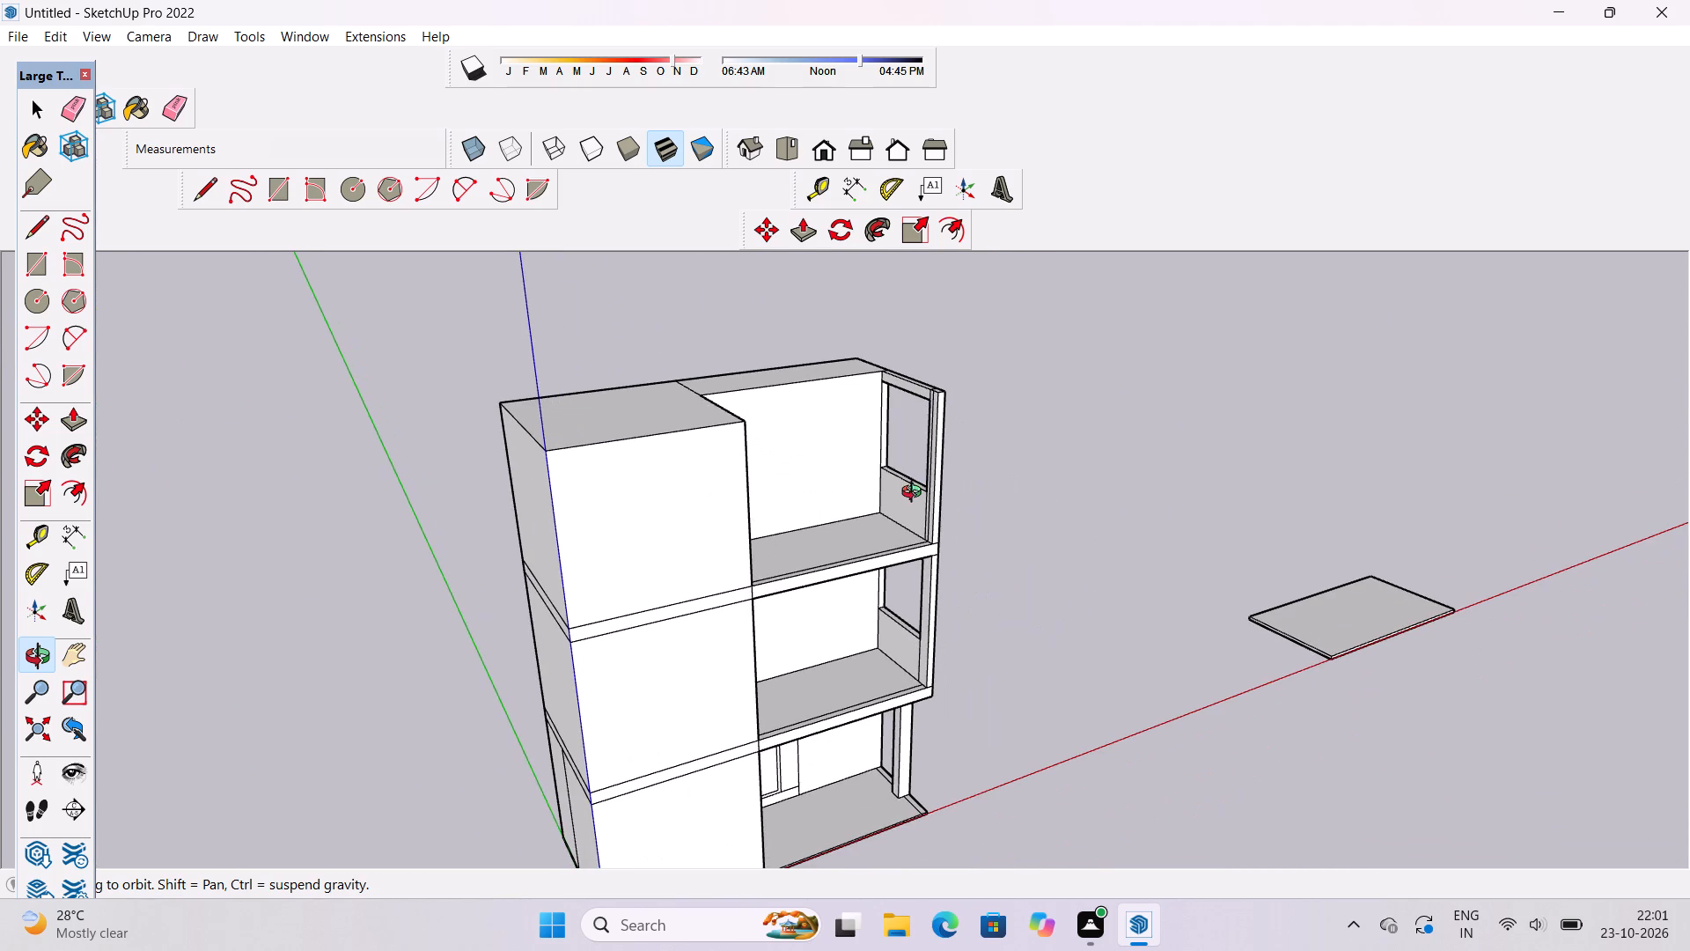
left_click_drag(900, 505, 790, 525)
scroll(816, 562, "down", 3)
left_click_drag(823, 570, 843, 602, "shift")
left_click_drag(805, 608, 760, 615)
left_click_drag(862, 582, 848, 581)
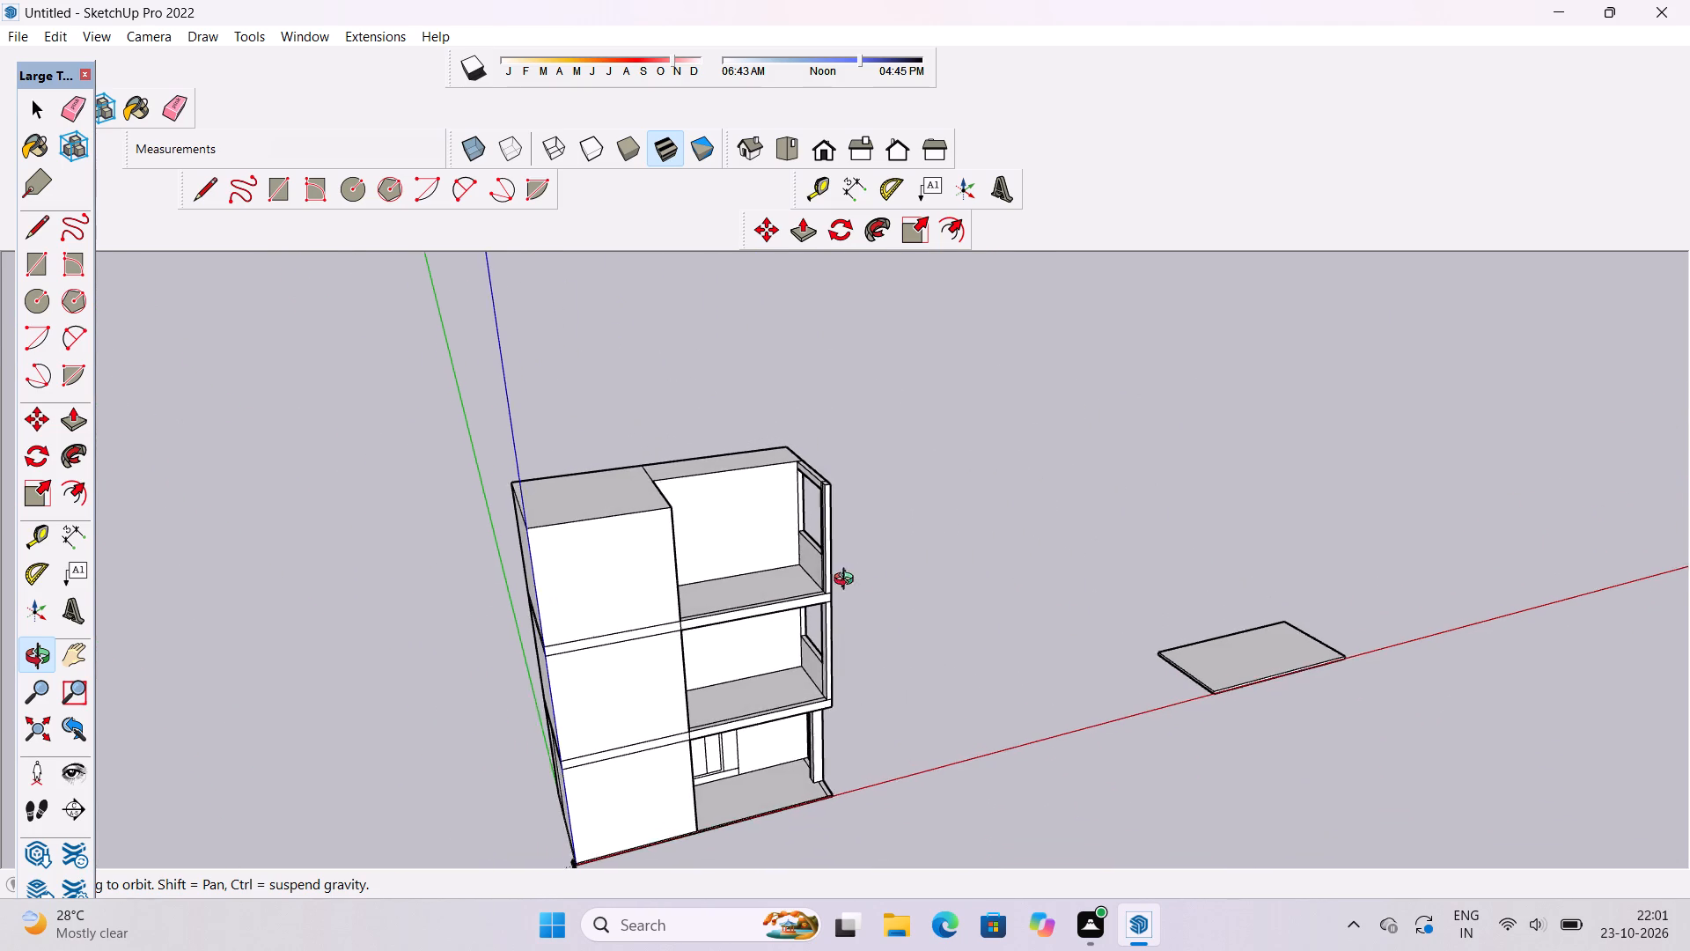
Examine the top terrace's beam and corner column from the front and above.
left_click_drag(848, 581, 761, 581)
left_click_drag(705, 568, 710, 598, "shift")
left_click_drag(736, 593, 703, 639)
scroll(770, 519, "up", 2)
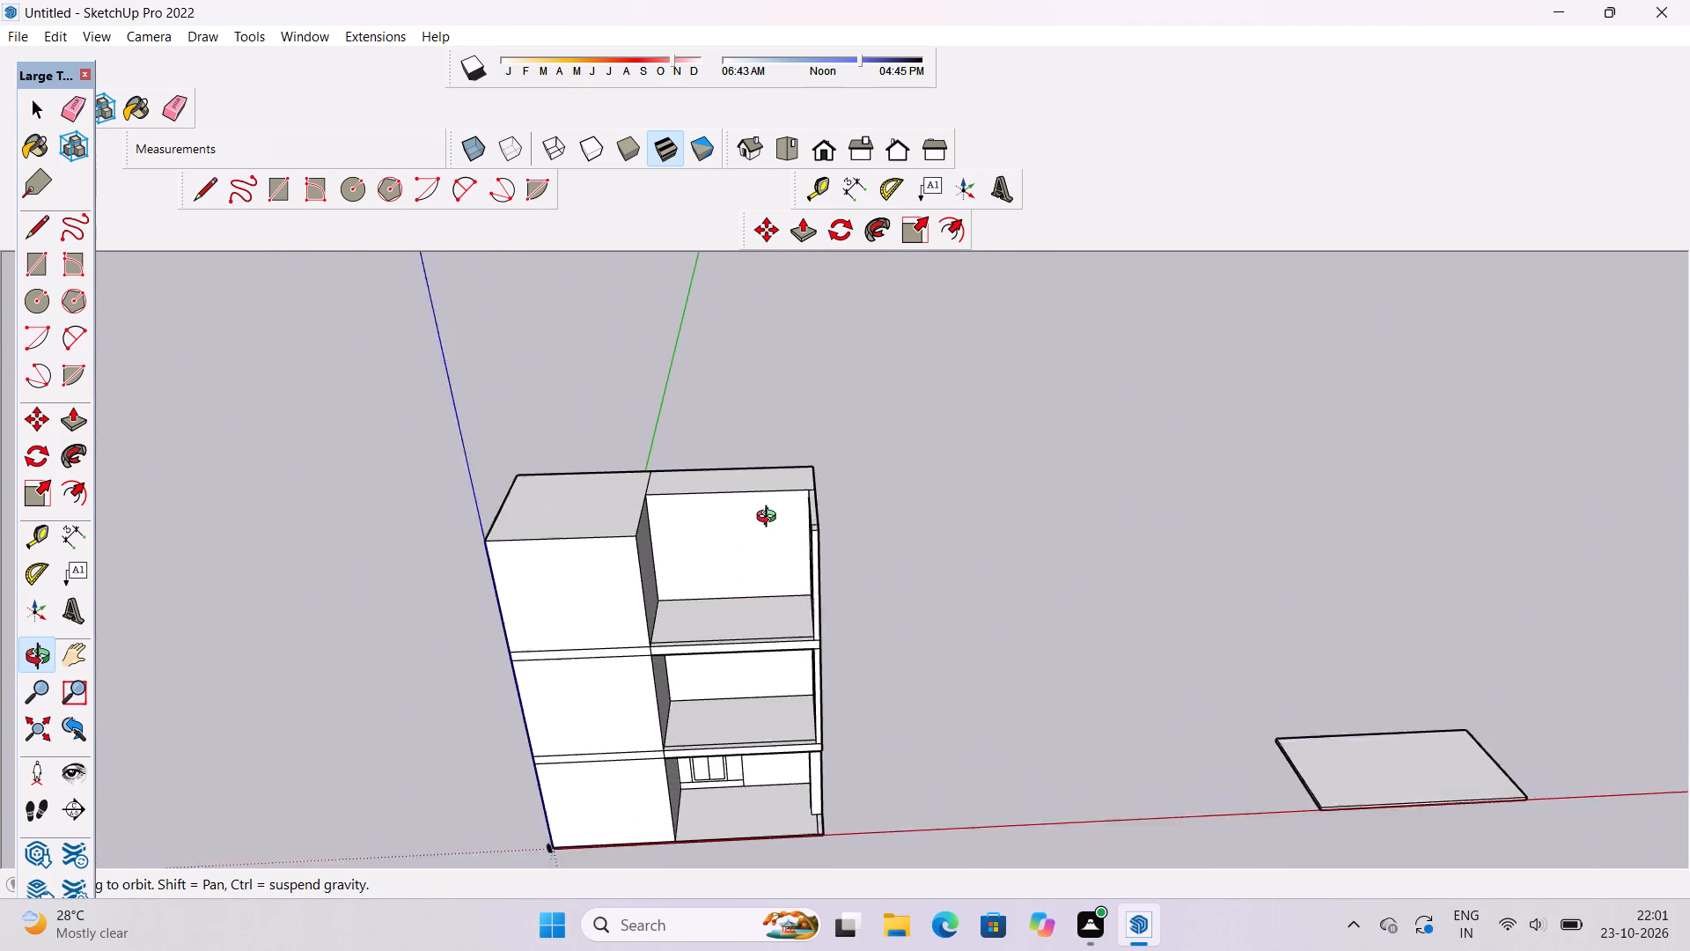
scroll(770, 519, "up", 1)
left_click_drag(770, 519, 765, 531, "shift")
scroll(735, 524, "up", 1)
left_click_drag(734, 520, 734, 539, "shift")
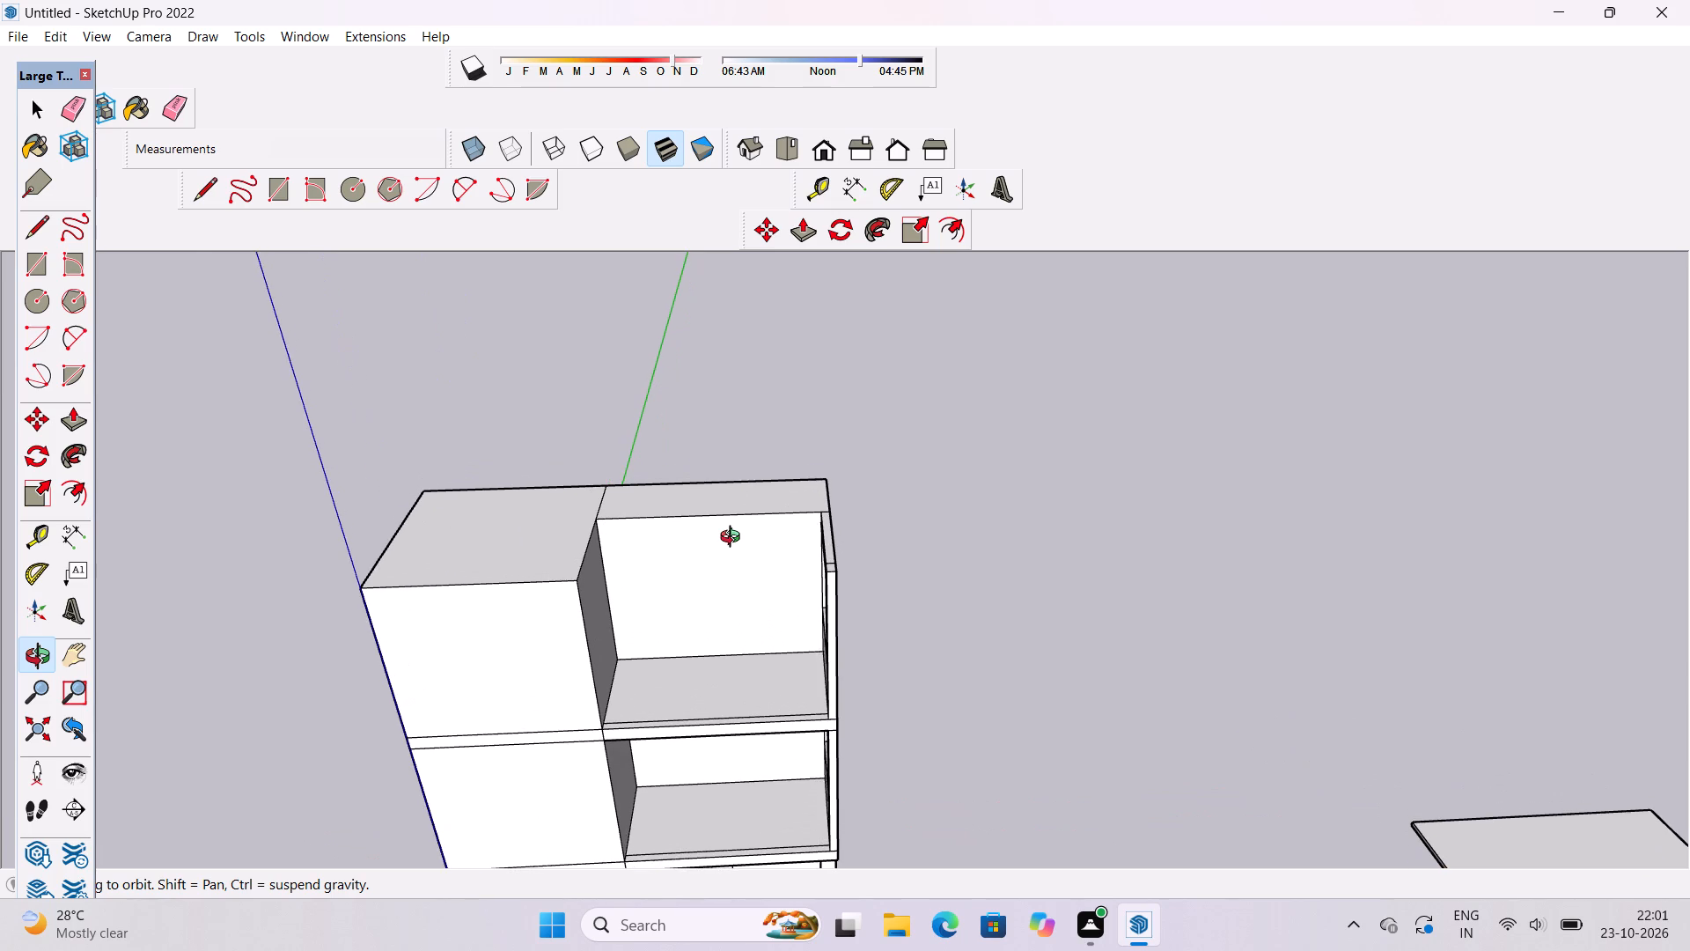
scroll(734, 539, "up", 2)
left_click_drag(734, 537, 730, 545, "shift")
left_click_drag(730, 545, 879, 436)
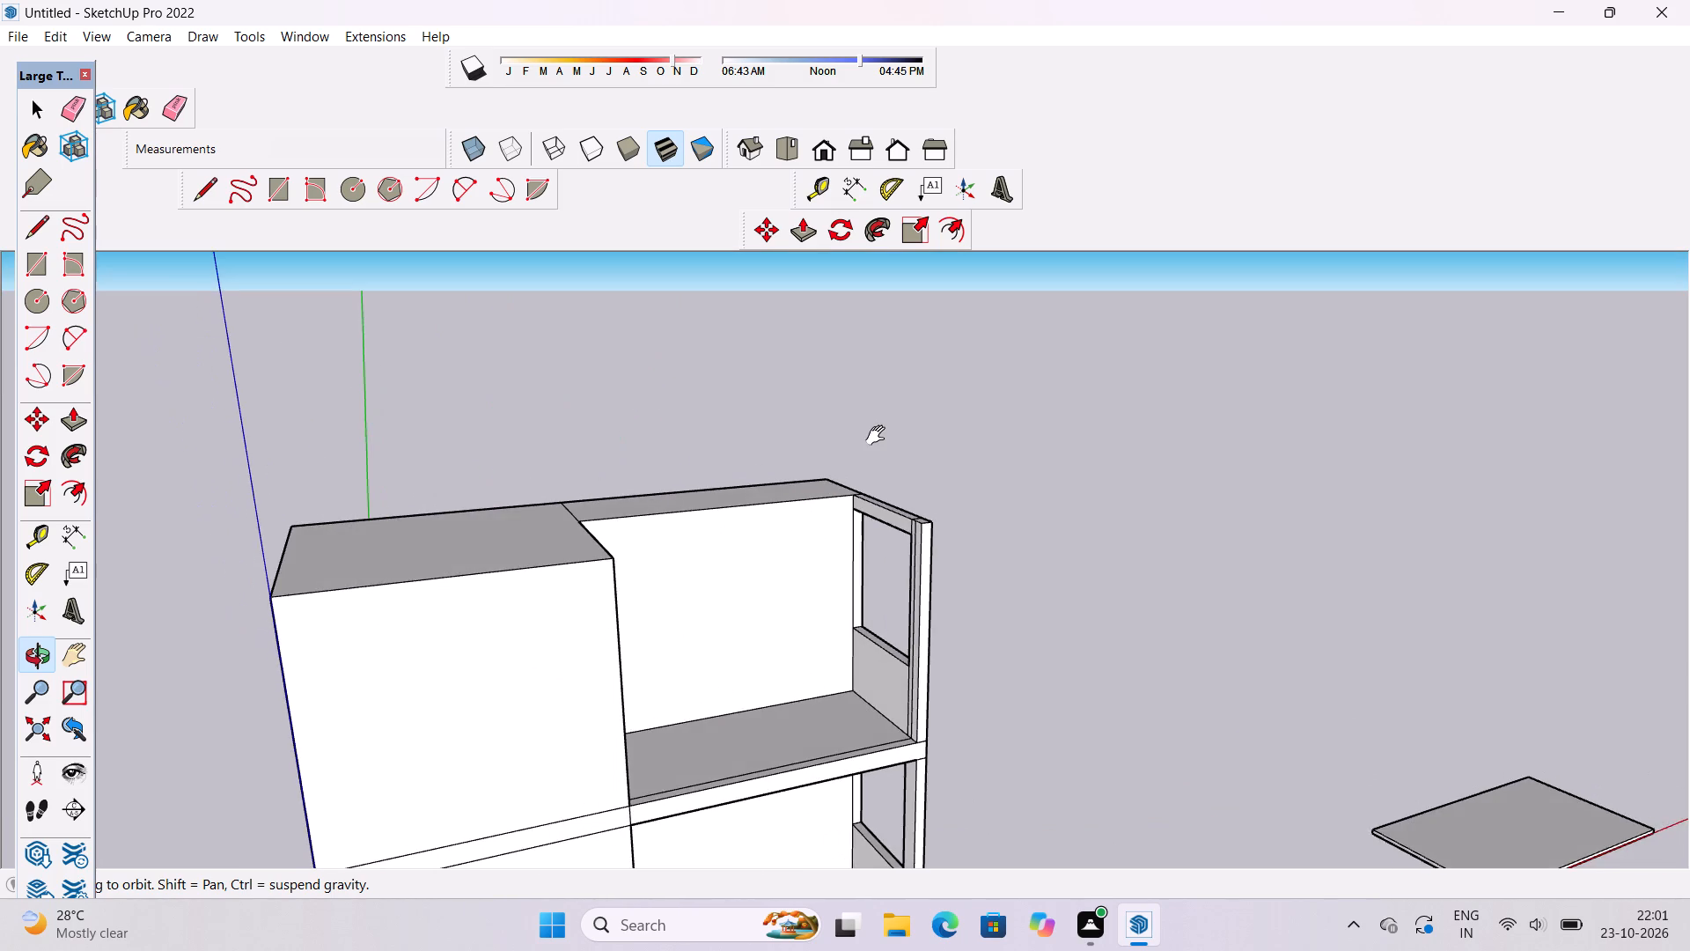
left_click_drag(878, 439, 864, 458, "shift")
left_click_drag(864, 458, 848, 473, "shift")
left_click(846, 473, "shift")
left_click_drag(841, 477, 802, 499)
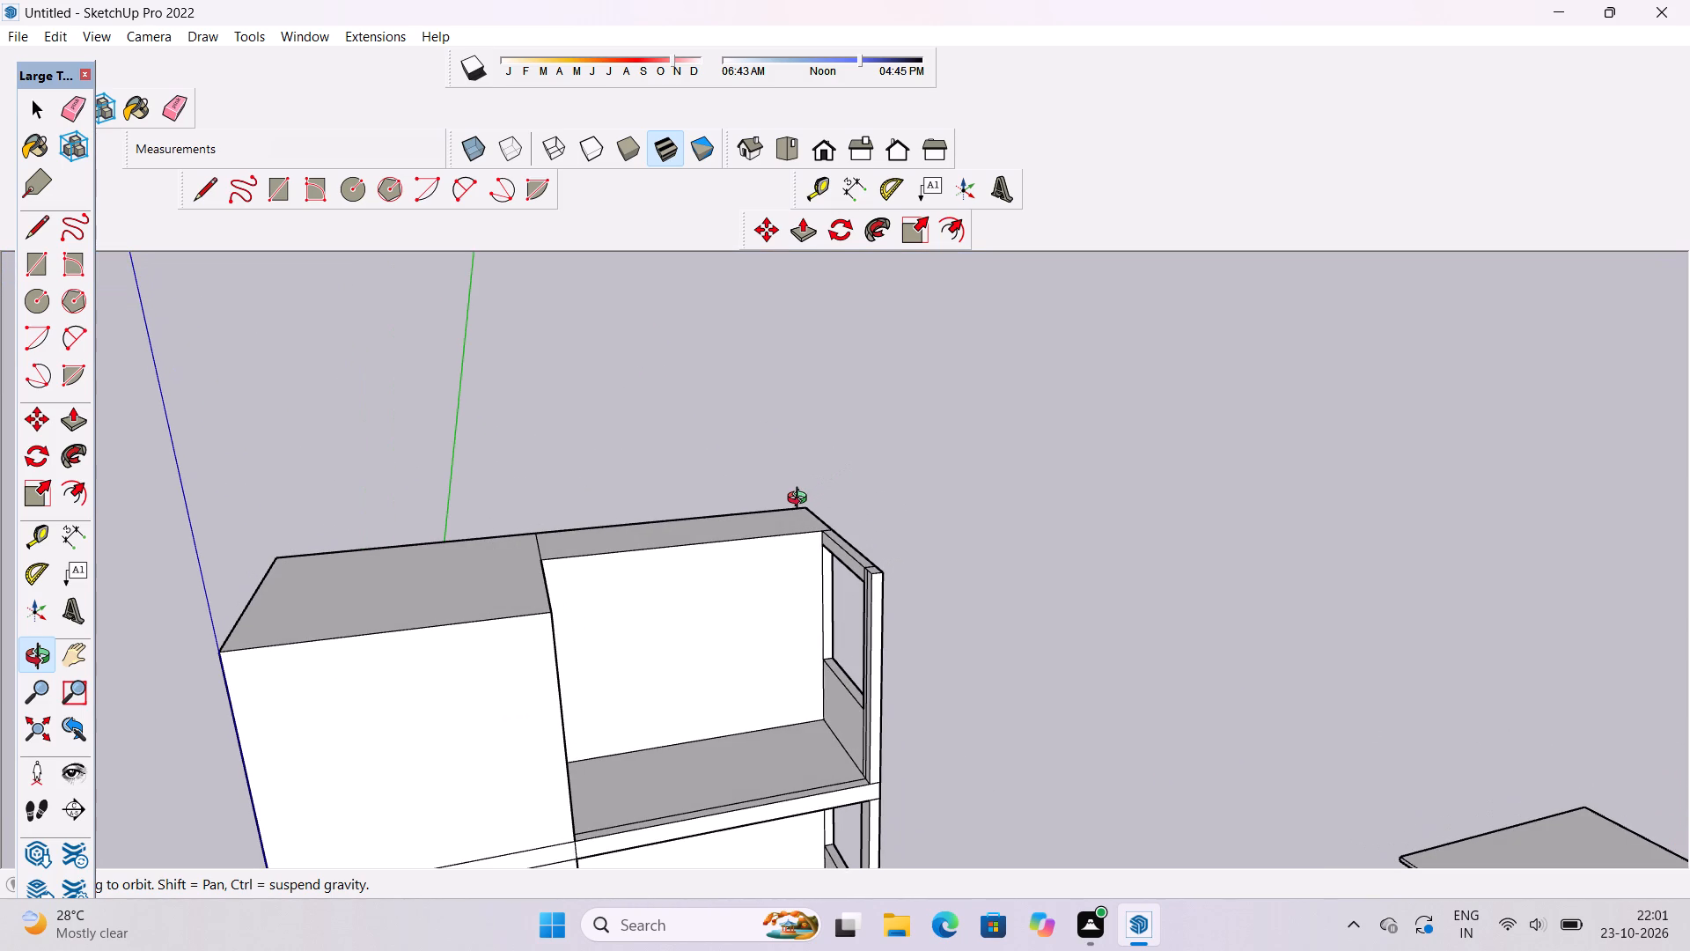
Undo the Push/Pull that formed the beam between the rear block's wall and the corner column.
key("ctrl+z")
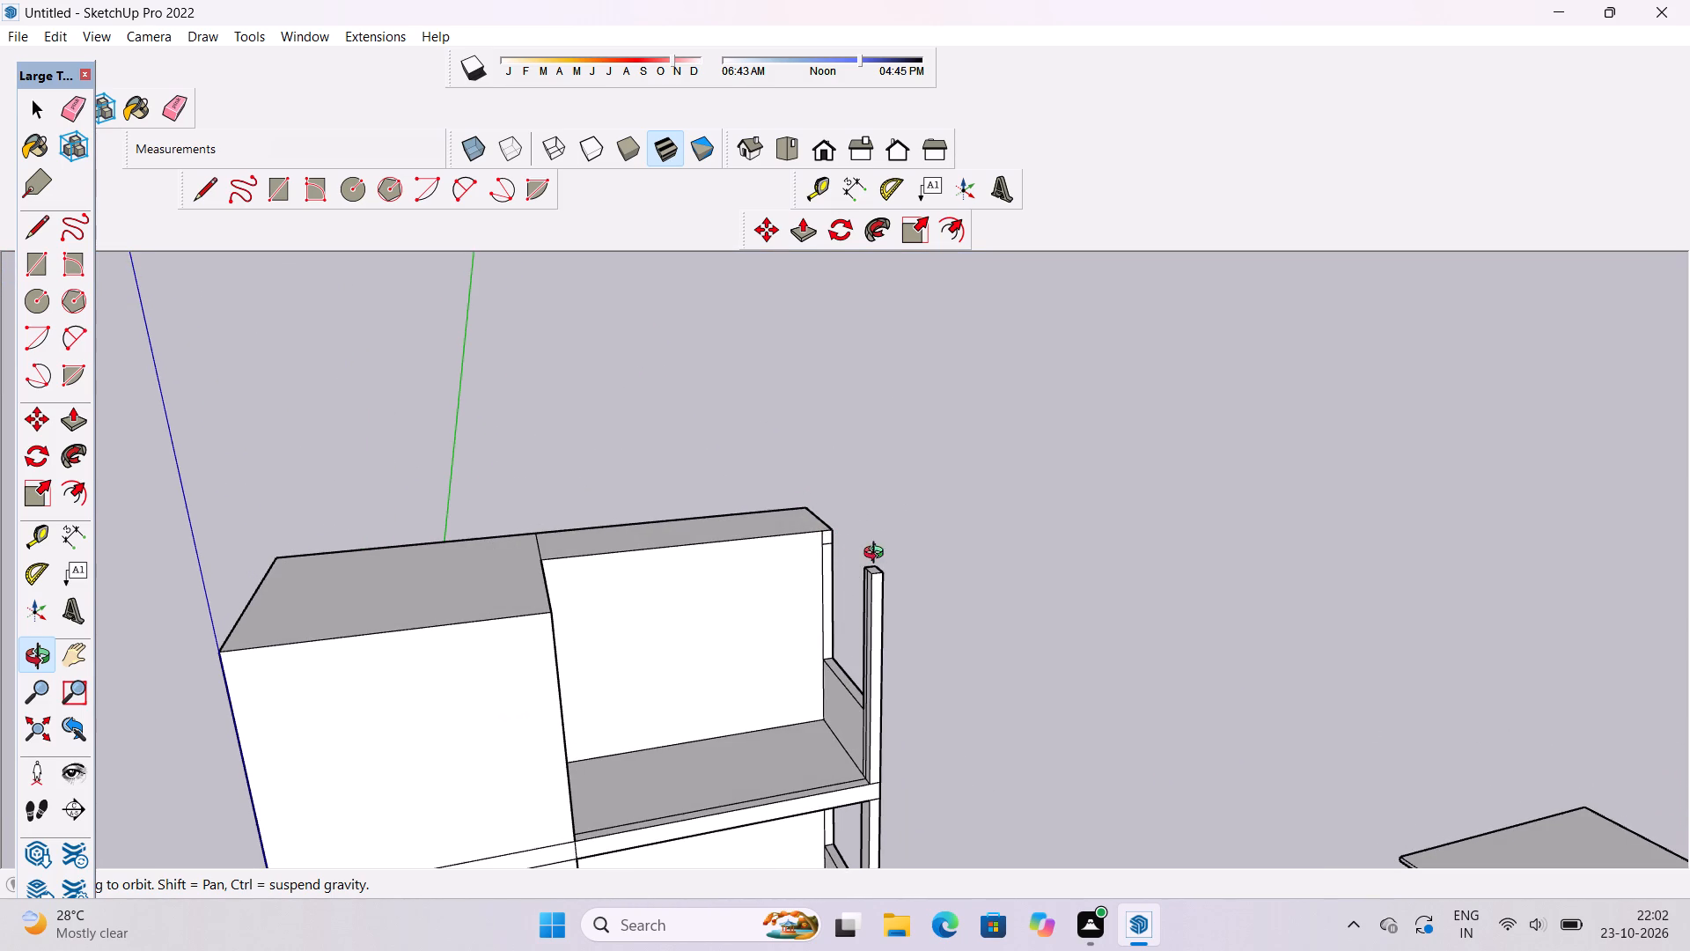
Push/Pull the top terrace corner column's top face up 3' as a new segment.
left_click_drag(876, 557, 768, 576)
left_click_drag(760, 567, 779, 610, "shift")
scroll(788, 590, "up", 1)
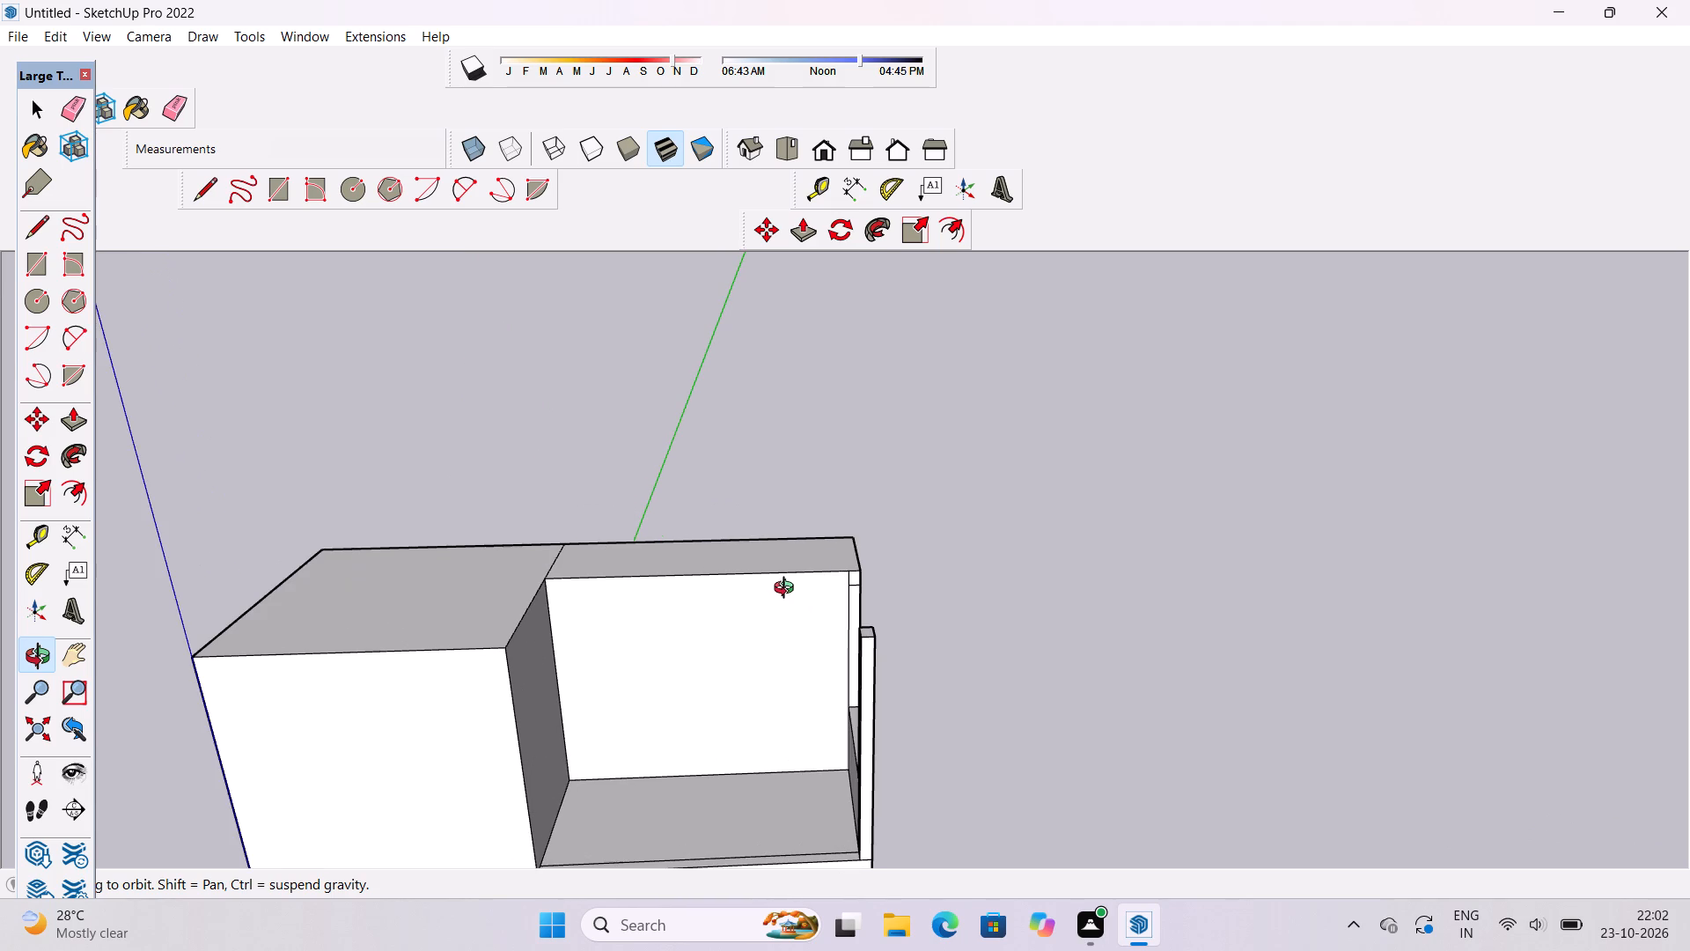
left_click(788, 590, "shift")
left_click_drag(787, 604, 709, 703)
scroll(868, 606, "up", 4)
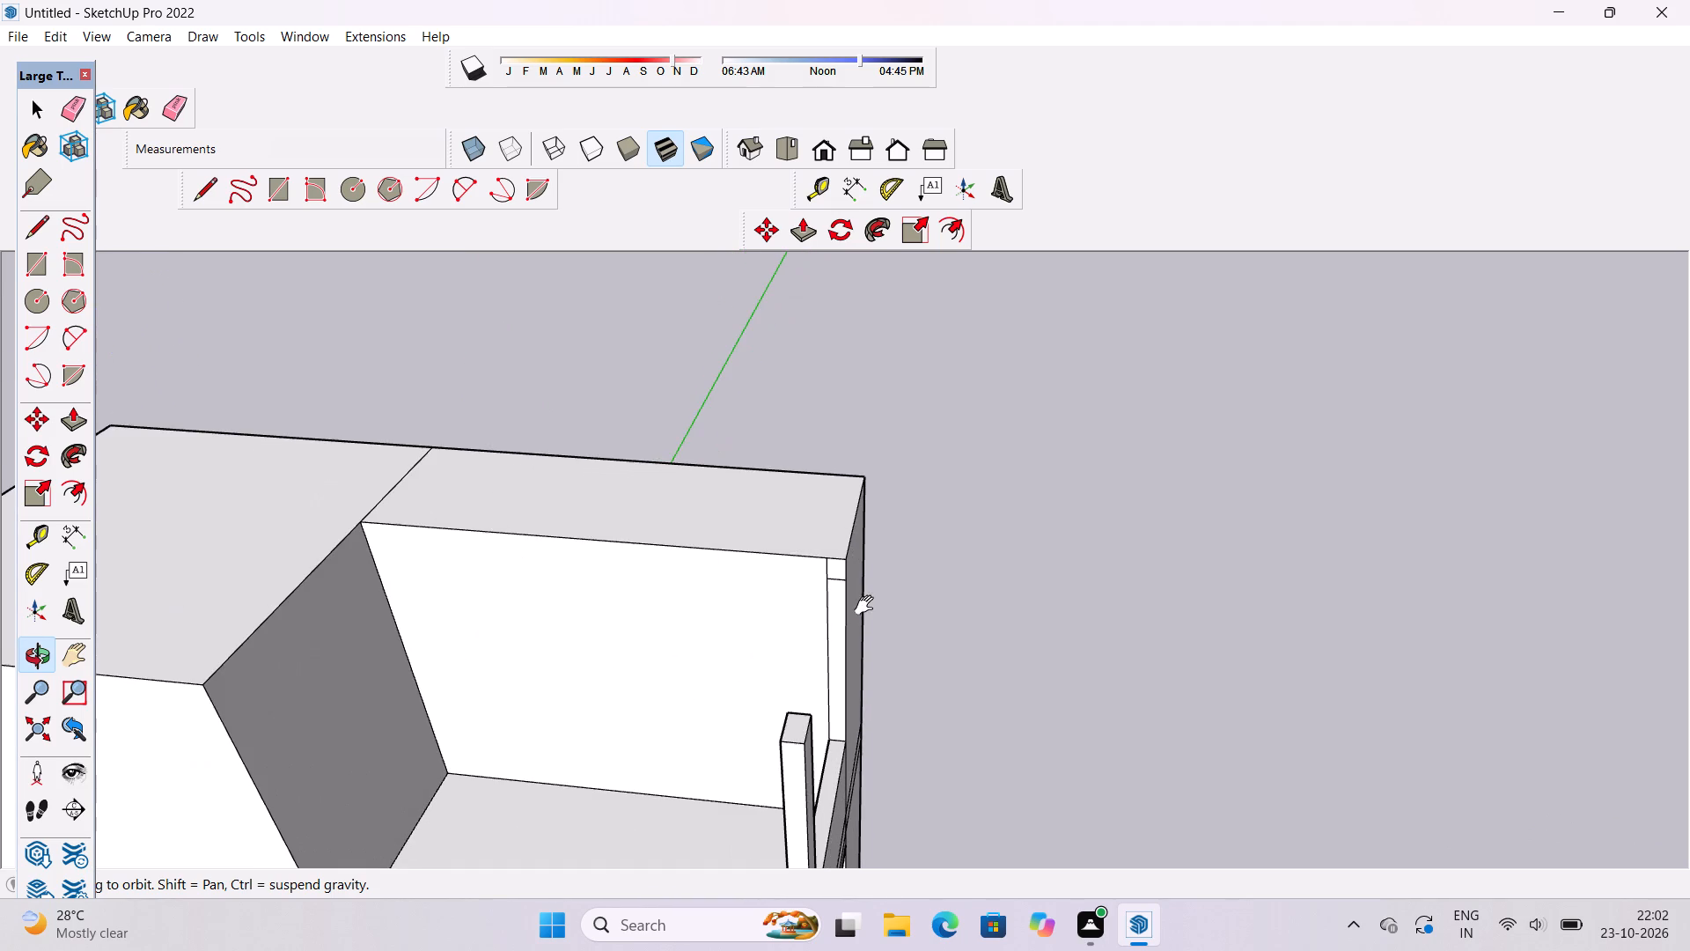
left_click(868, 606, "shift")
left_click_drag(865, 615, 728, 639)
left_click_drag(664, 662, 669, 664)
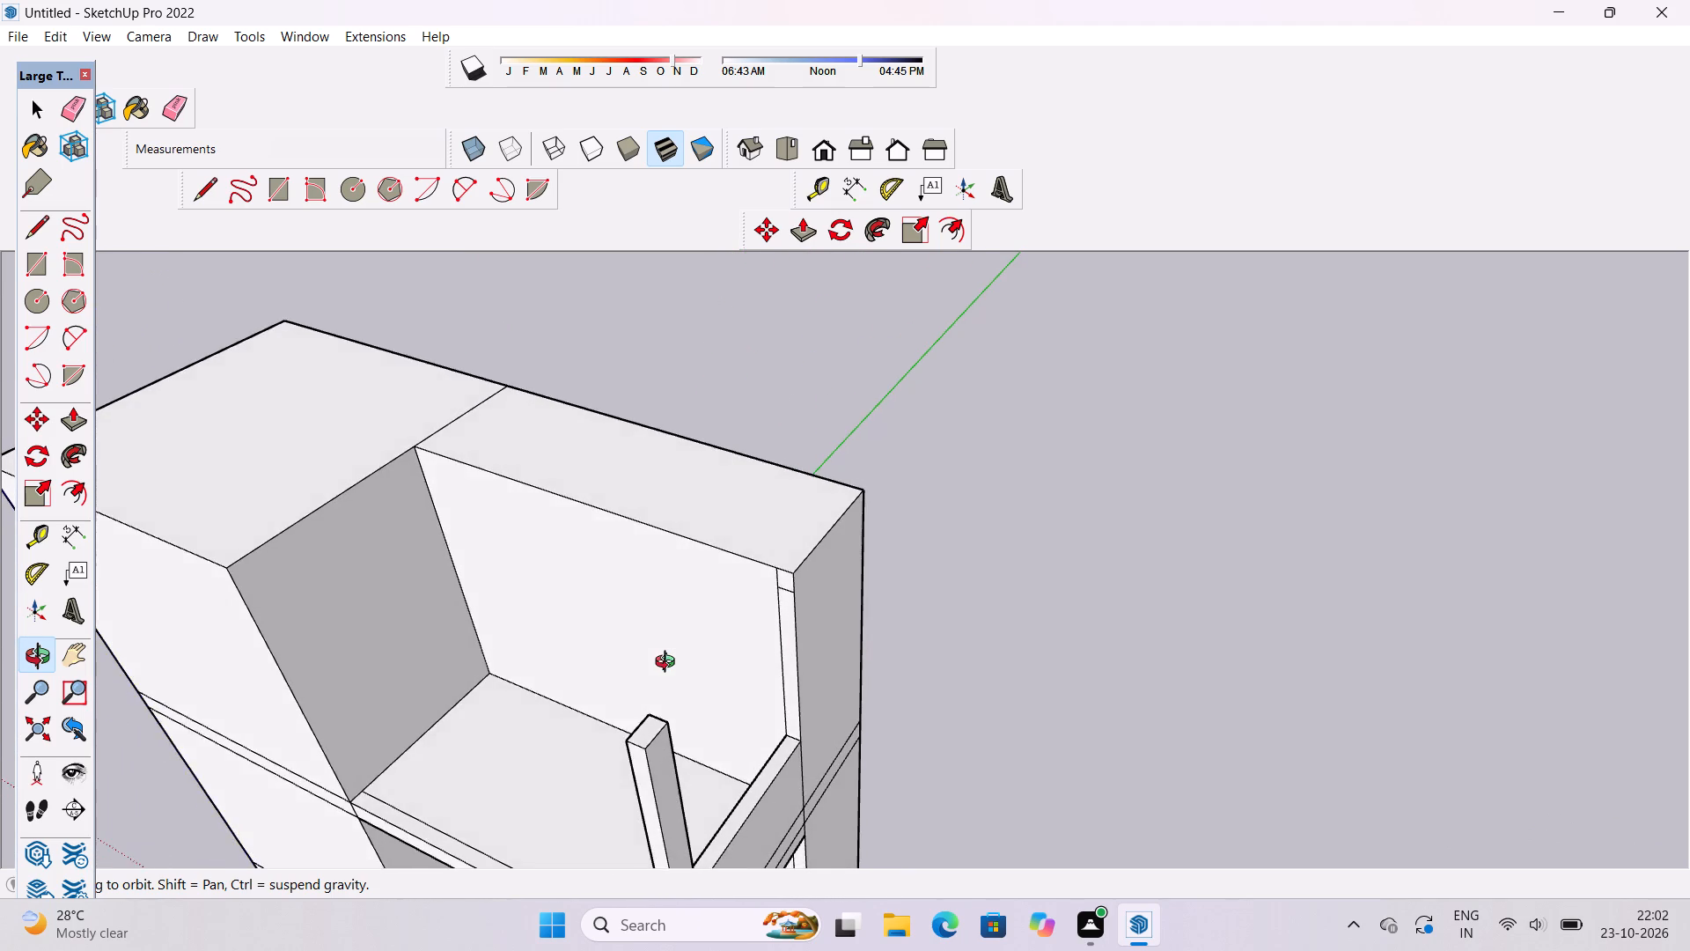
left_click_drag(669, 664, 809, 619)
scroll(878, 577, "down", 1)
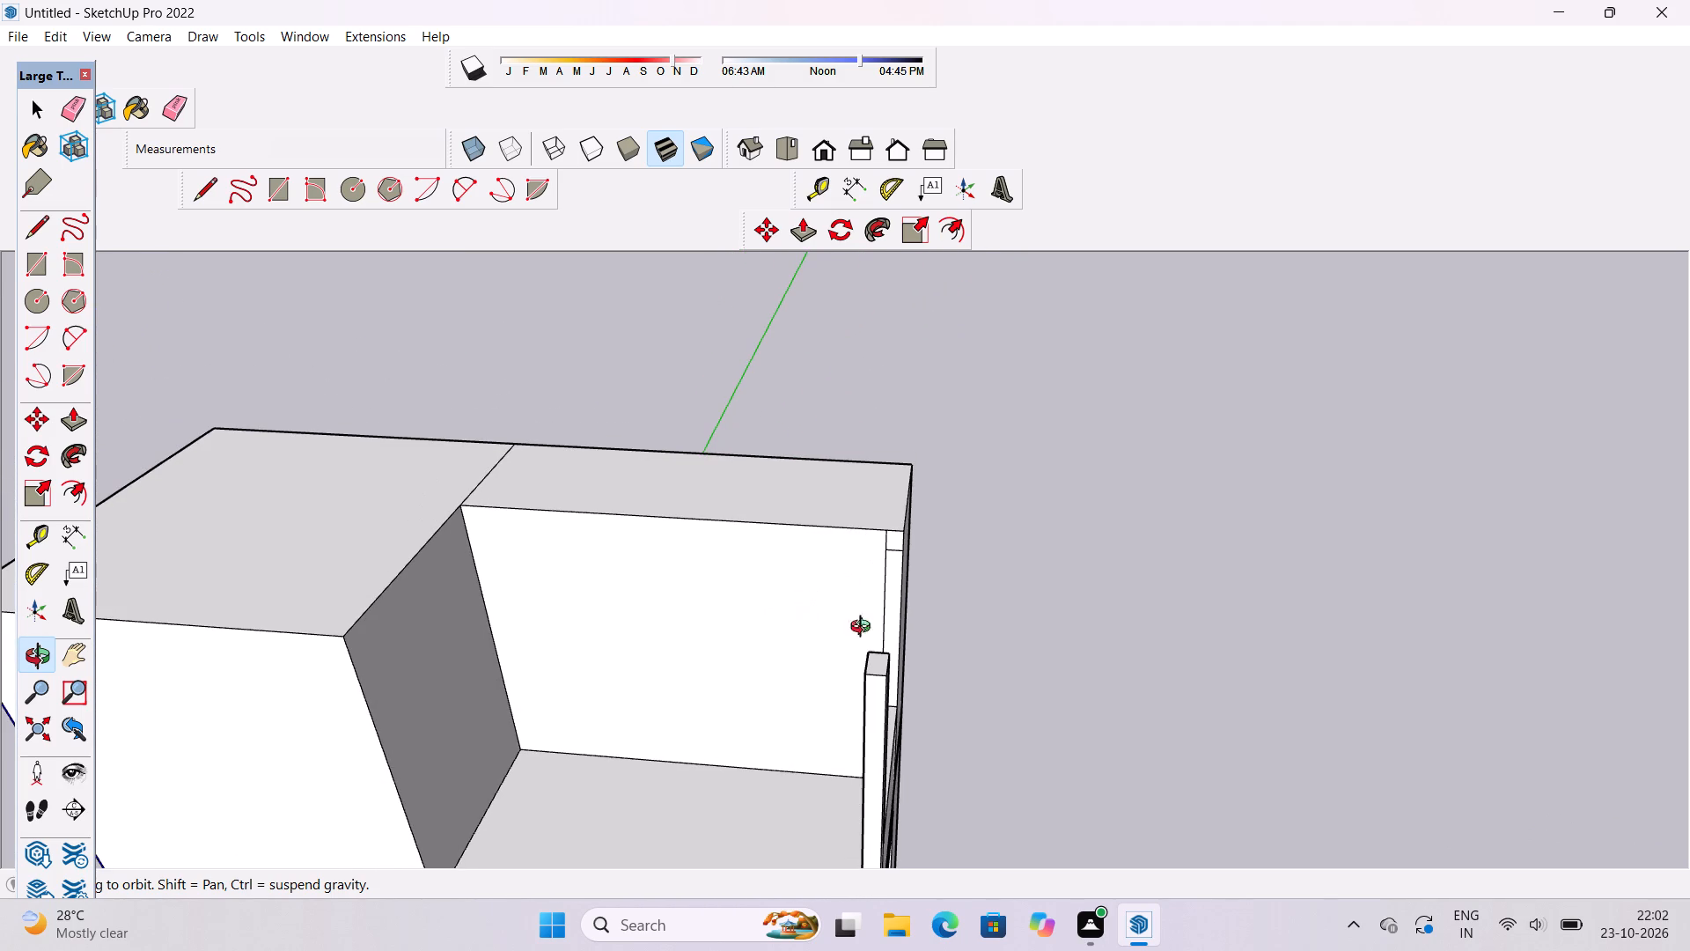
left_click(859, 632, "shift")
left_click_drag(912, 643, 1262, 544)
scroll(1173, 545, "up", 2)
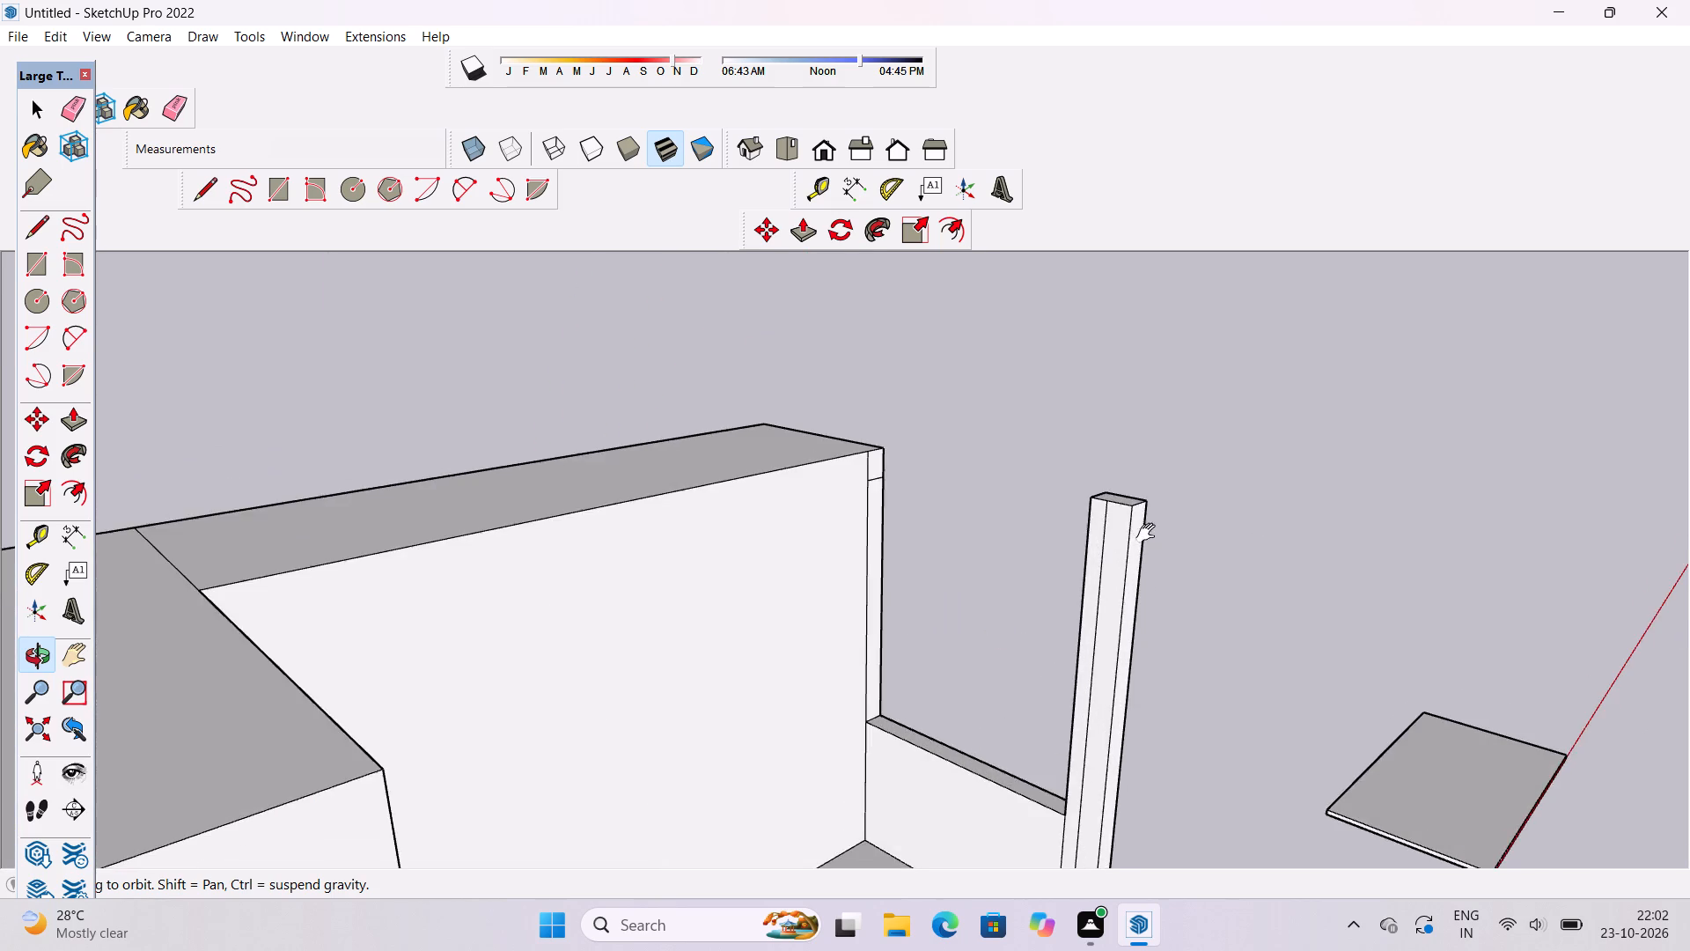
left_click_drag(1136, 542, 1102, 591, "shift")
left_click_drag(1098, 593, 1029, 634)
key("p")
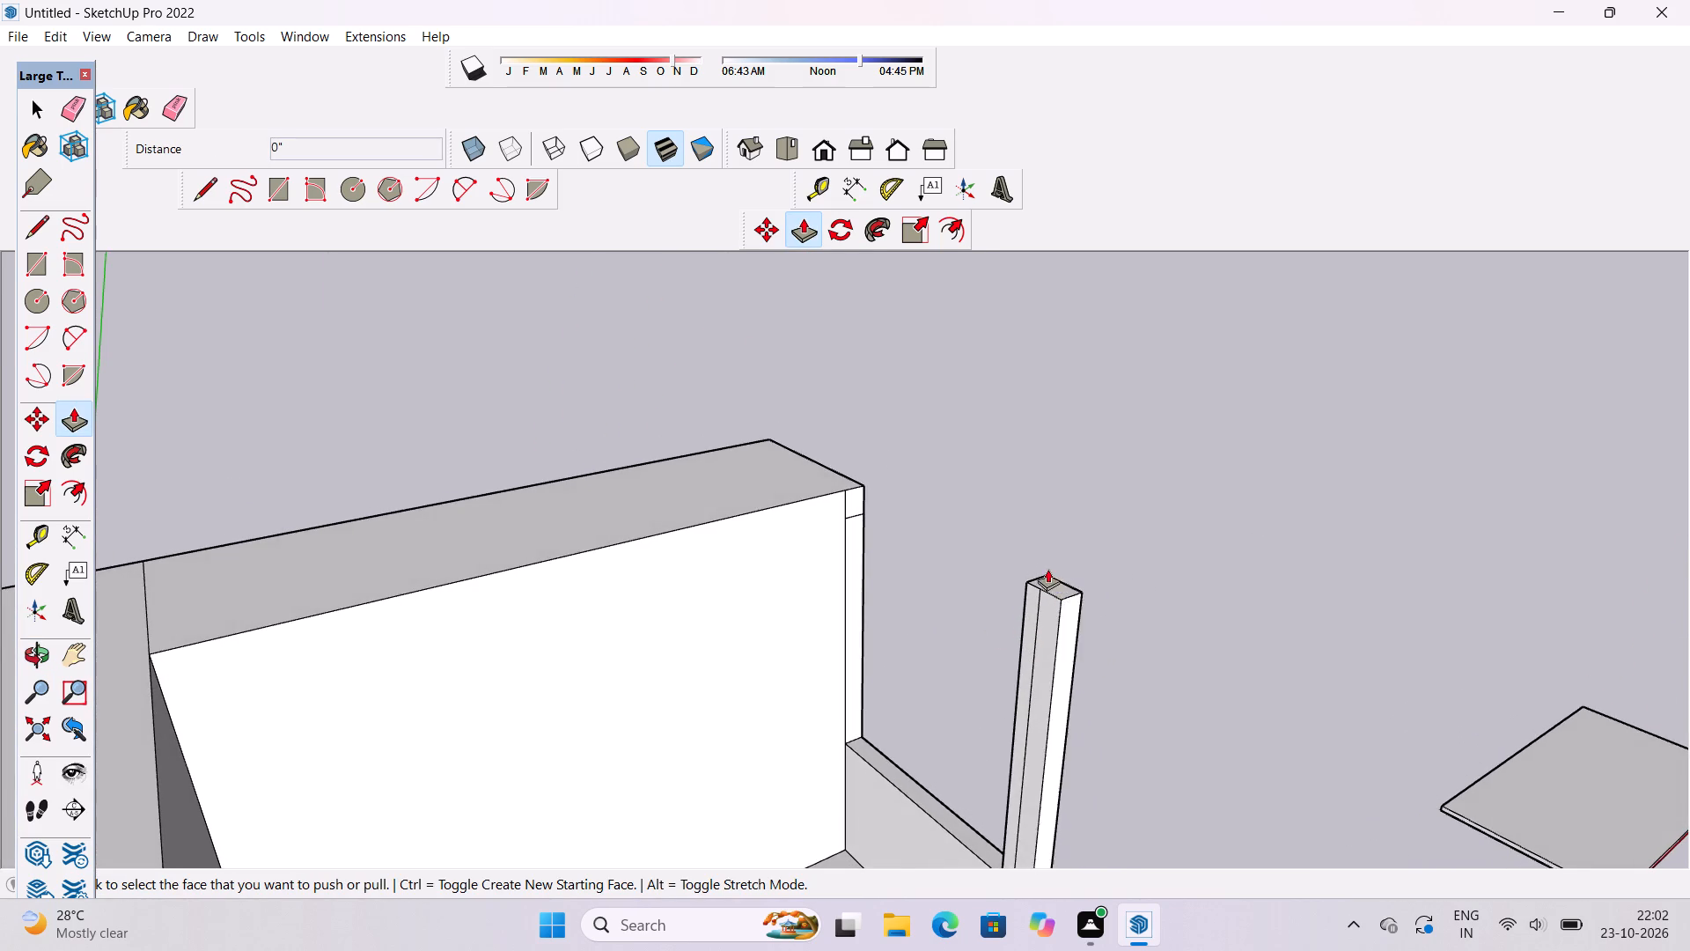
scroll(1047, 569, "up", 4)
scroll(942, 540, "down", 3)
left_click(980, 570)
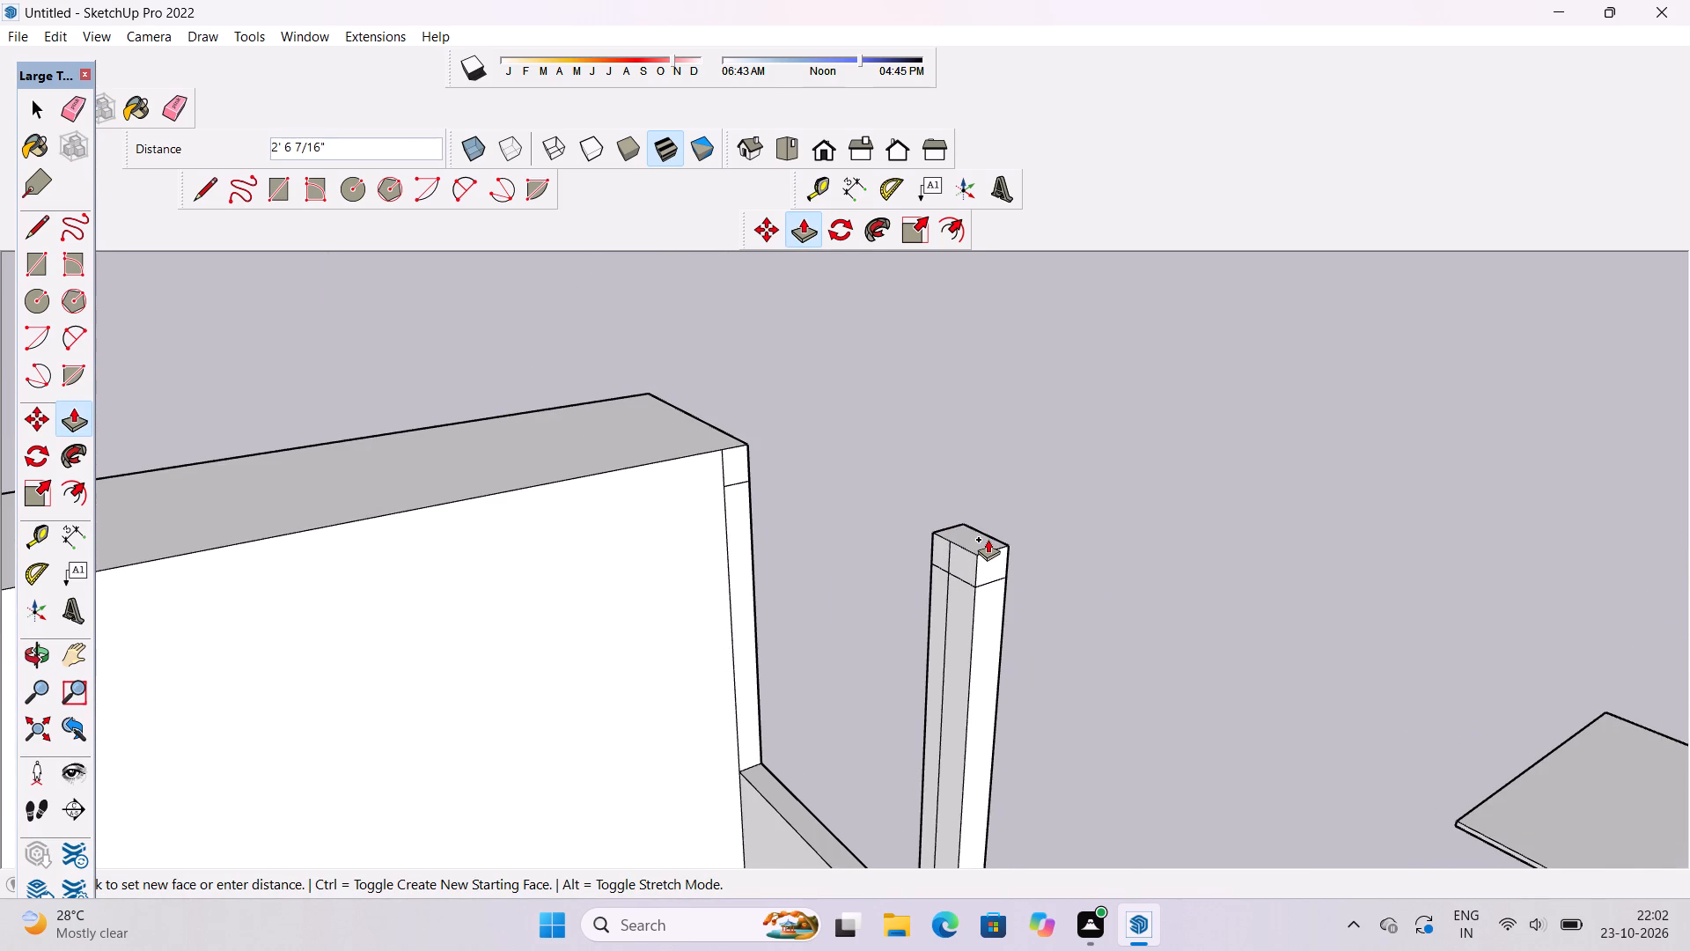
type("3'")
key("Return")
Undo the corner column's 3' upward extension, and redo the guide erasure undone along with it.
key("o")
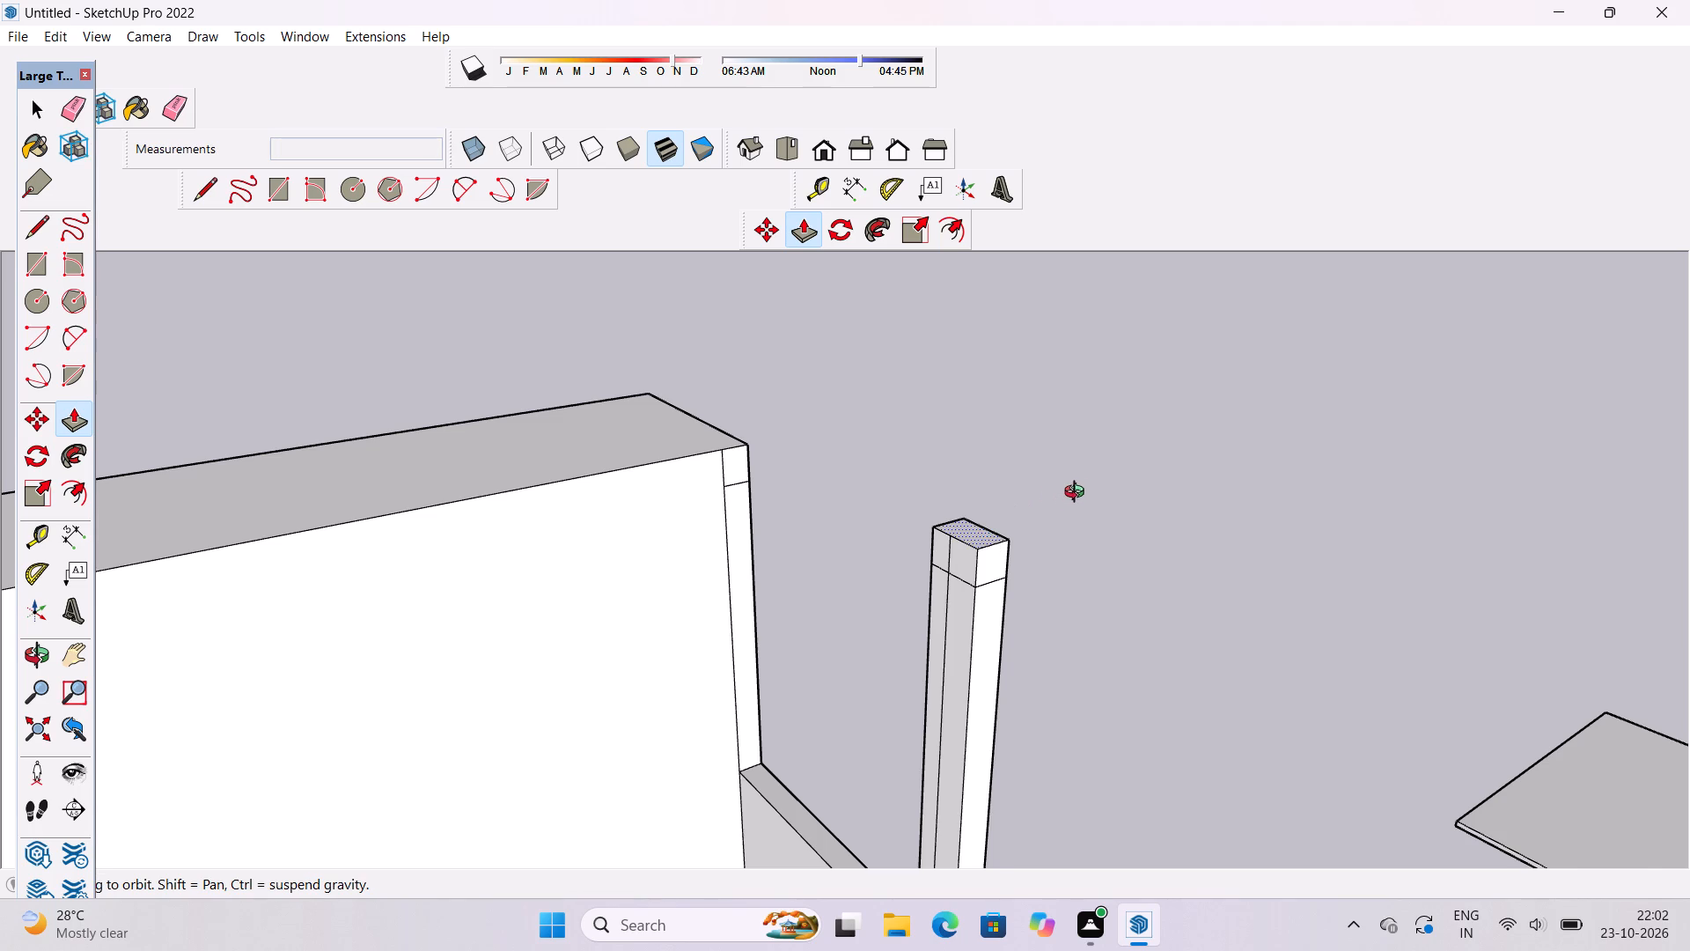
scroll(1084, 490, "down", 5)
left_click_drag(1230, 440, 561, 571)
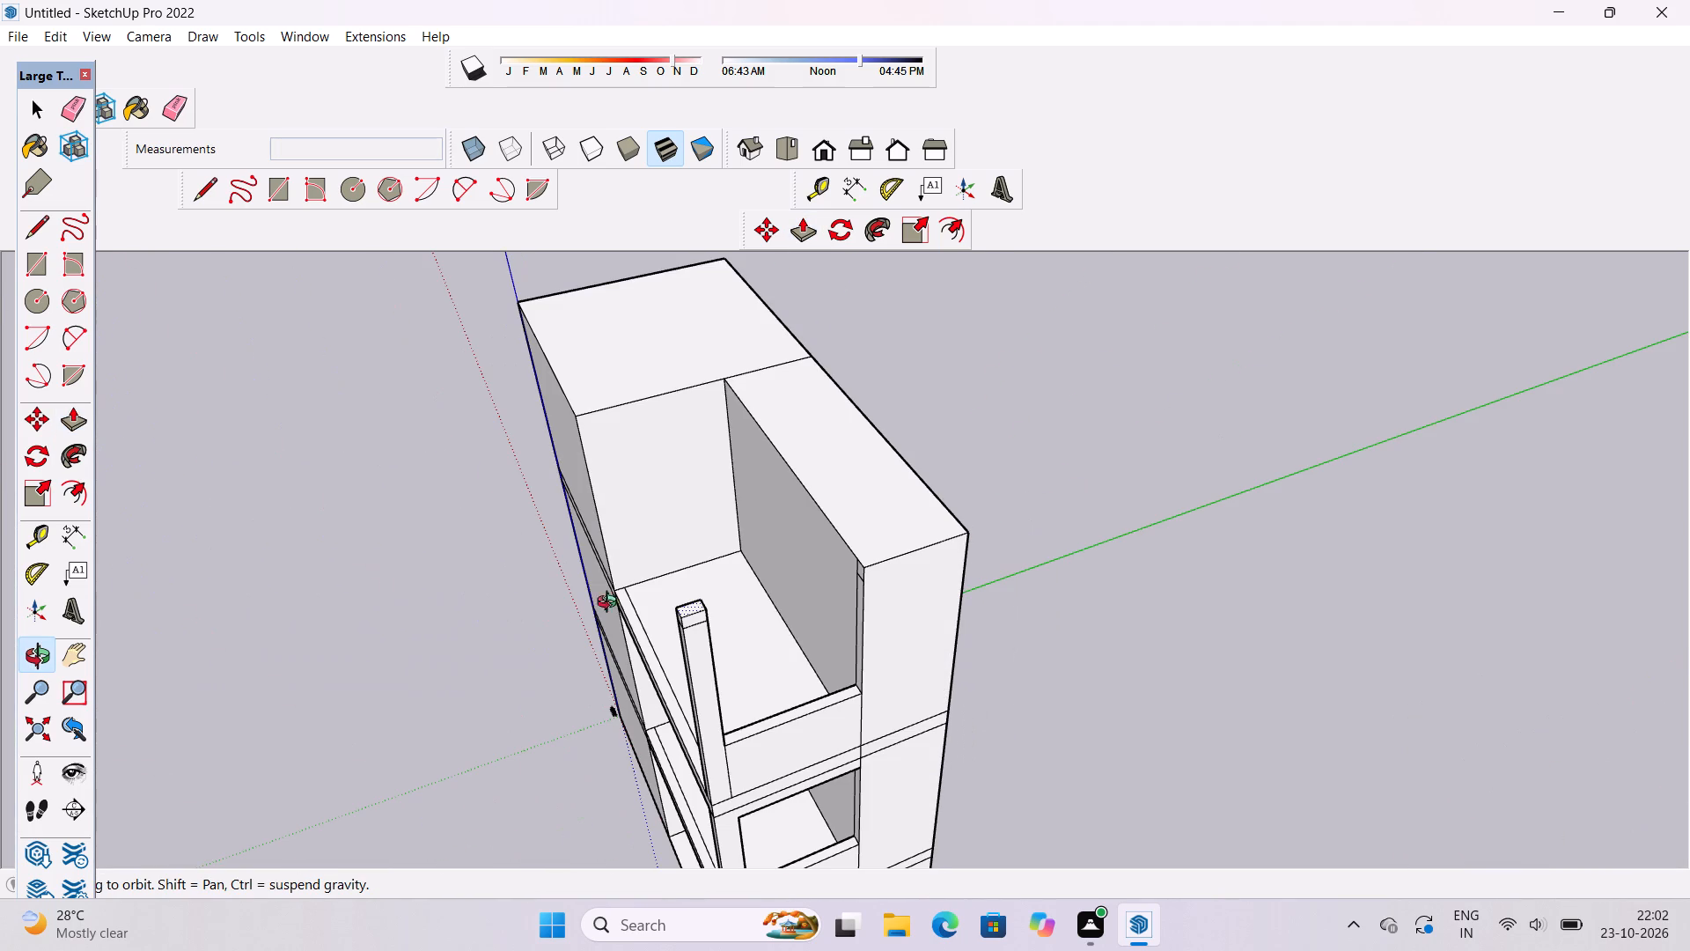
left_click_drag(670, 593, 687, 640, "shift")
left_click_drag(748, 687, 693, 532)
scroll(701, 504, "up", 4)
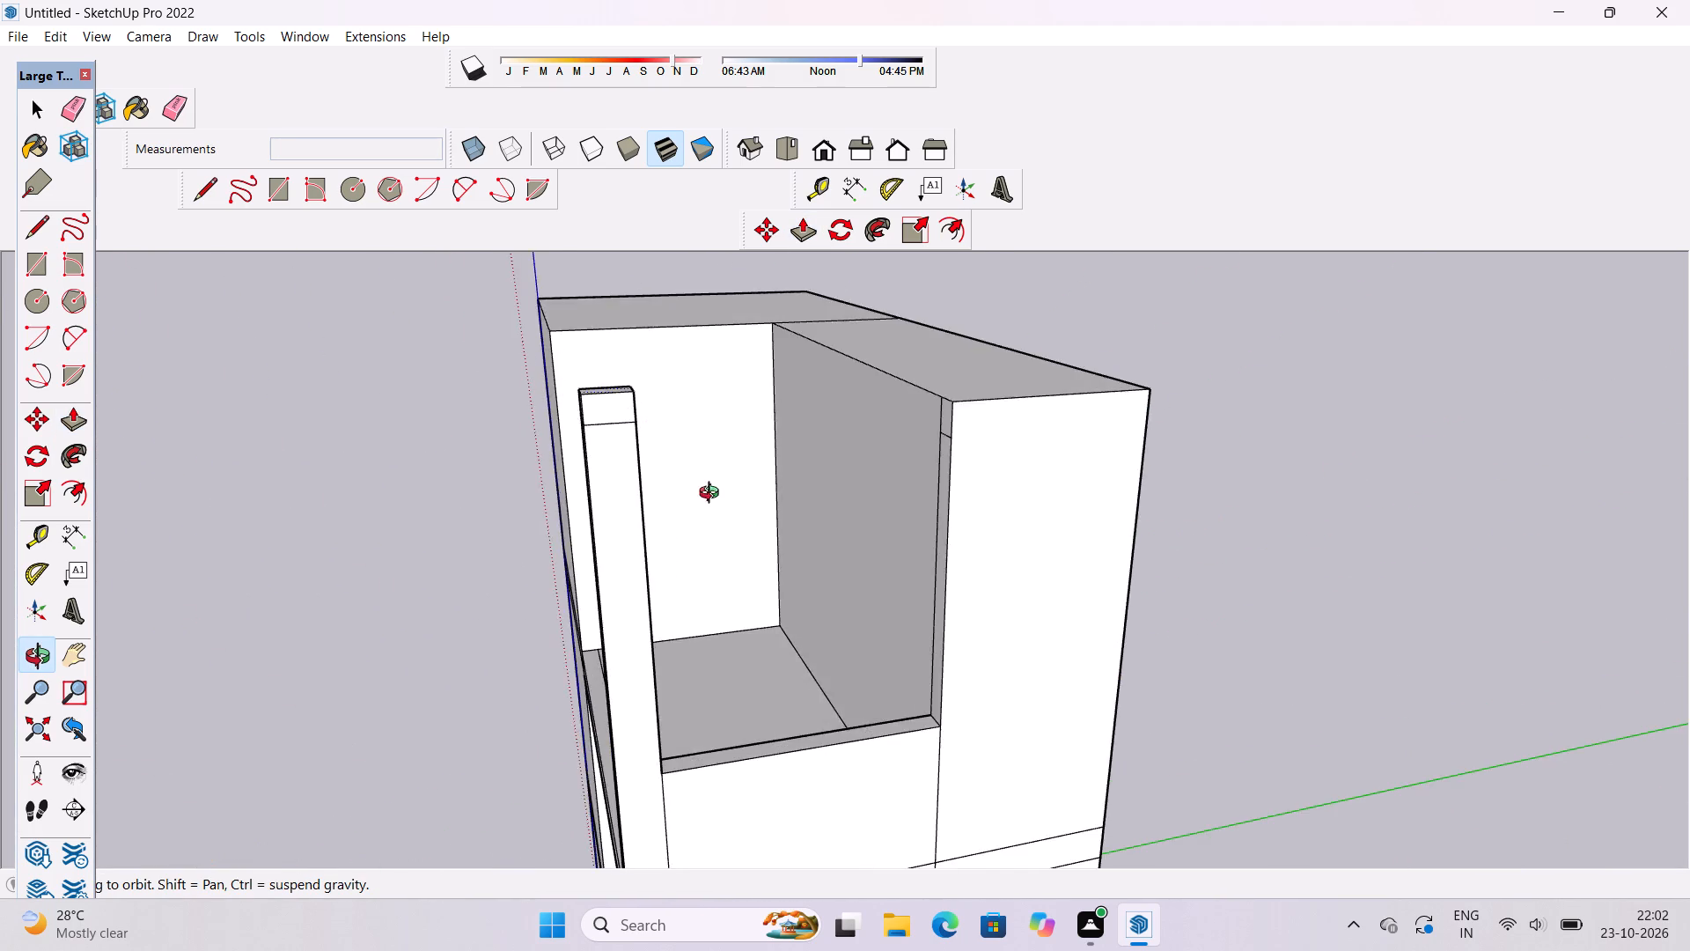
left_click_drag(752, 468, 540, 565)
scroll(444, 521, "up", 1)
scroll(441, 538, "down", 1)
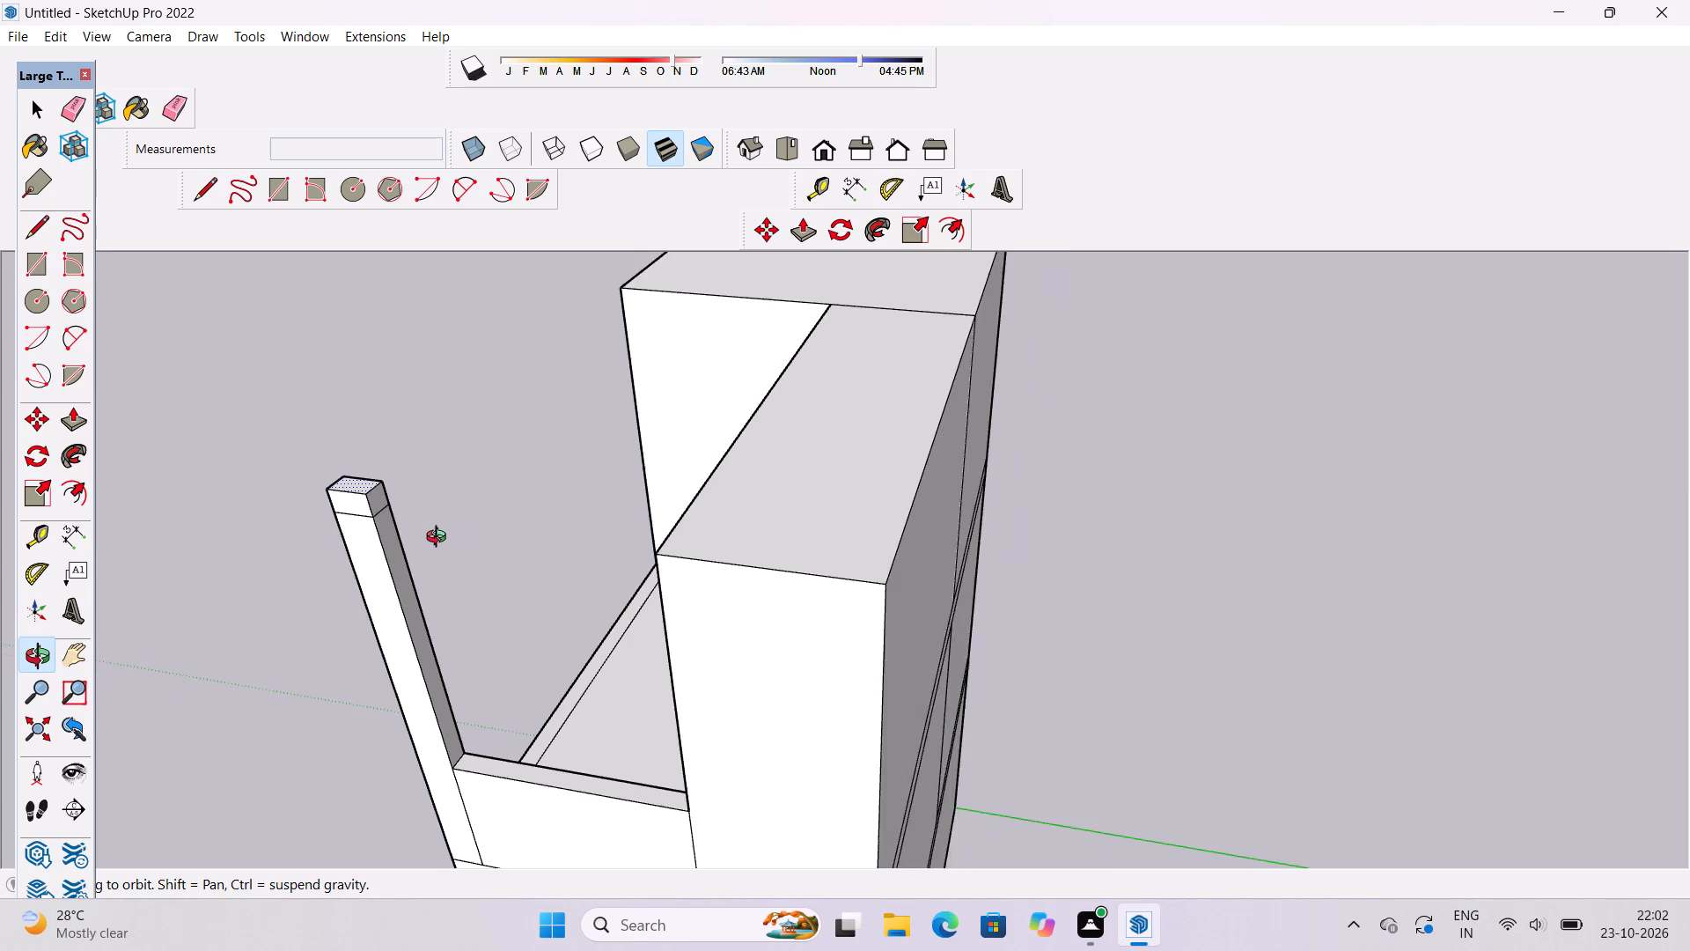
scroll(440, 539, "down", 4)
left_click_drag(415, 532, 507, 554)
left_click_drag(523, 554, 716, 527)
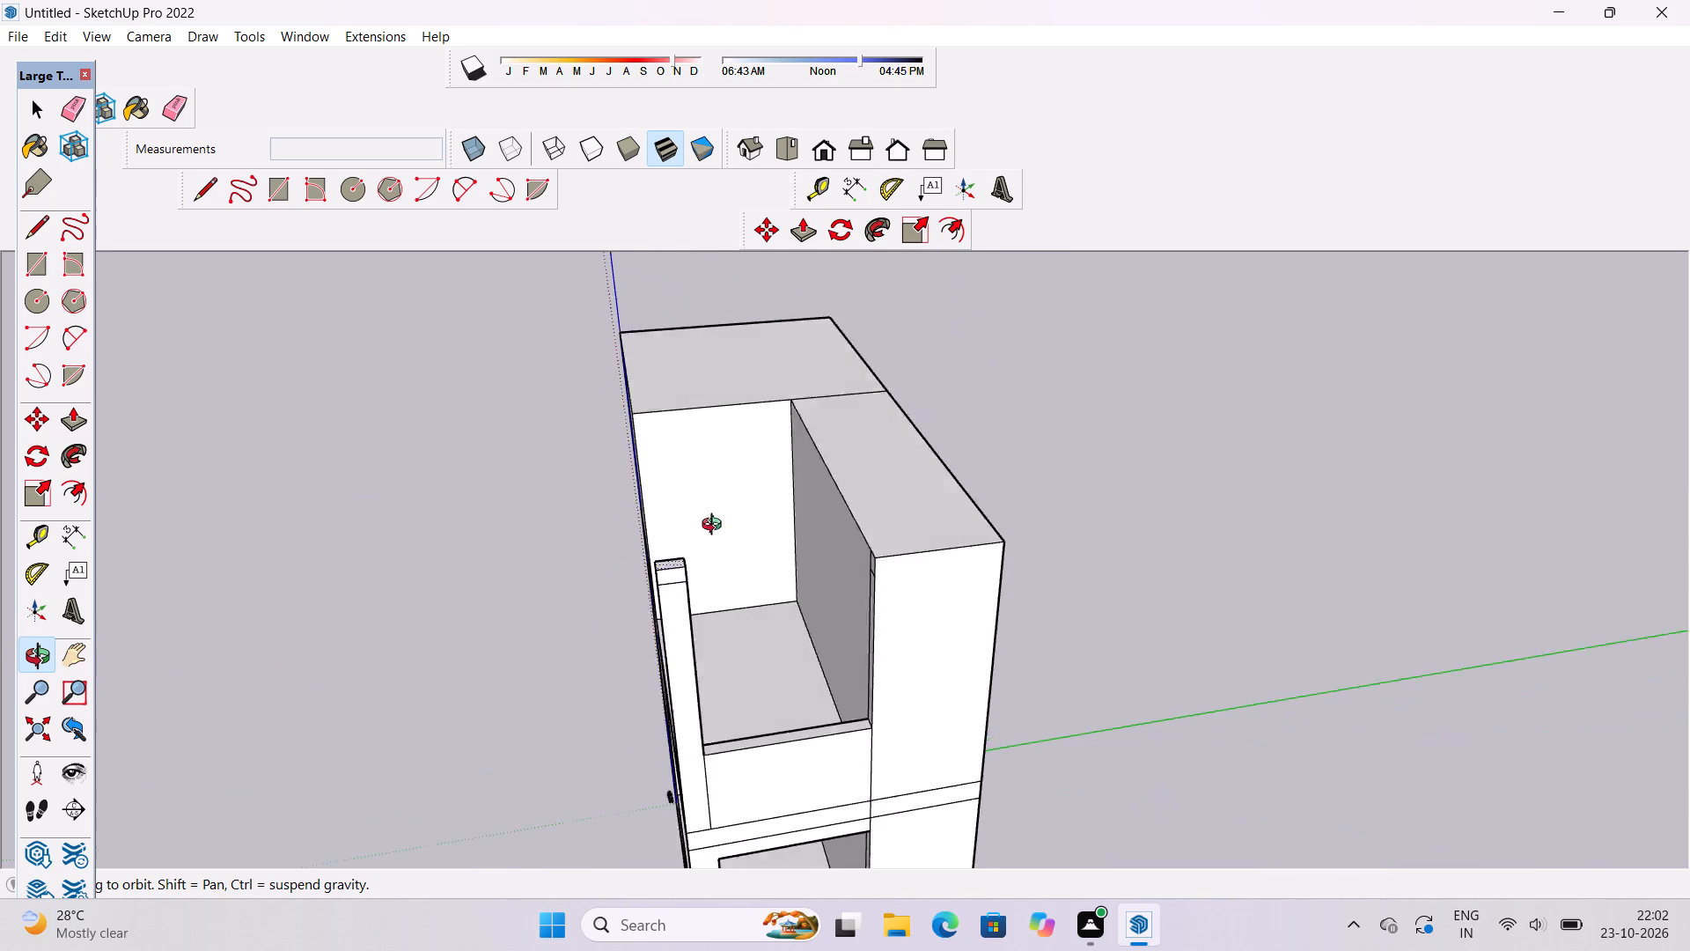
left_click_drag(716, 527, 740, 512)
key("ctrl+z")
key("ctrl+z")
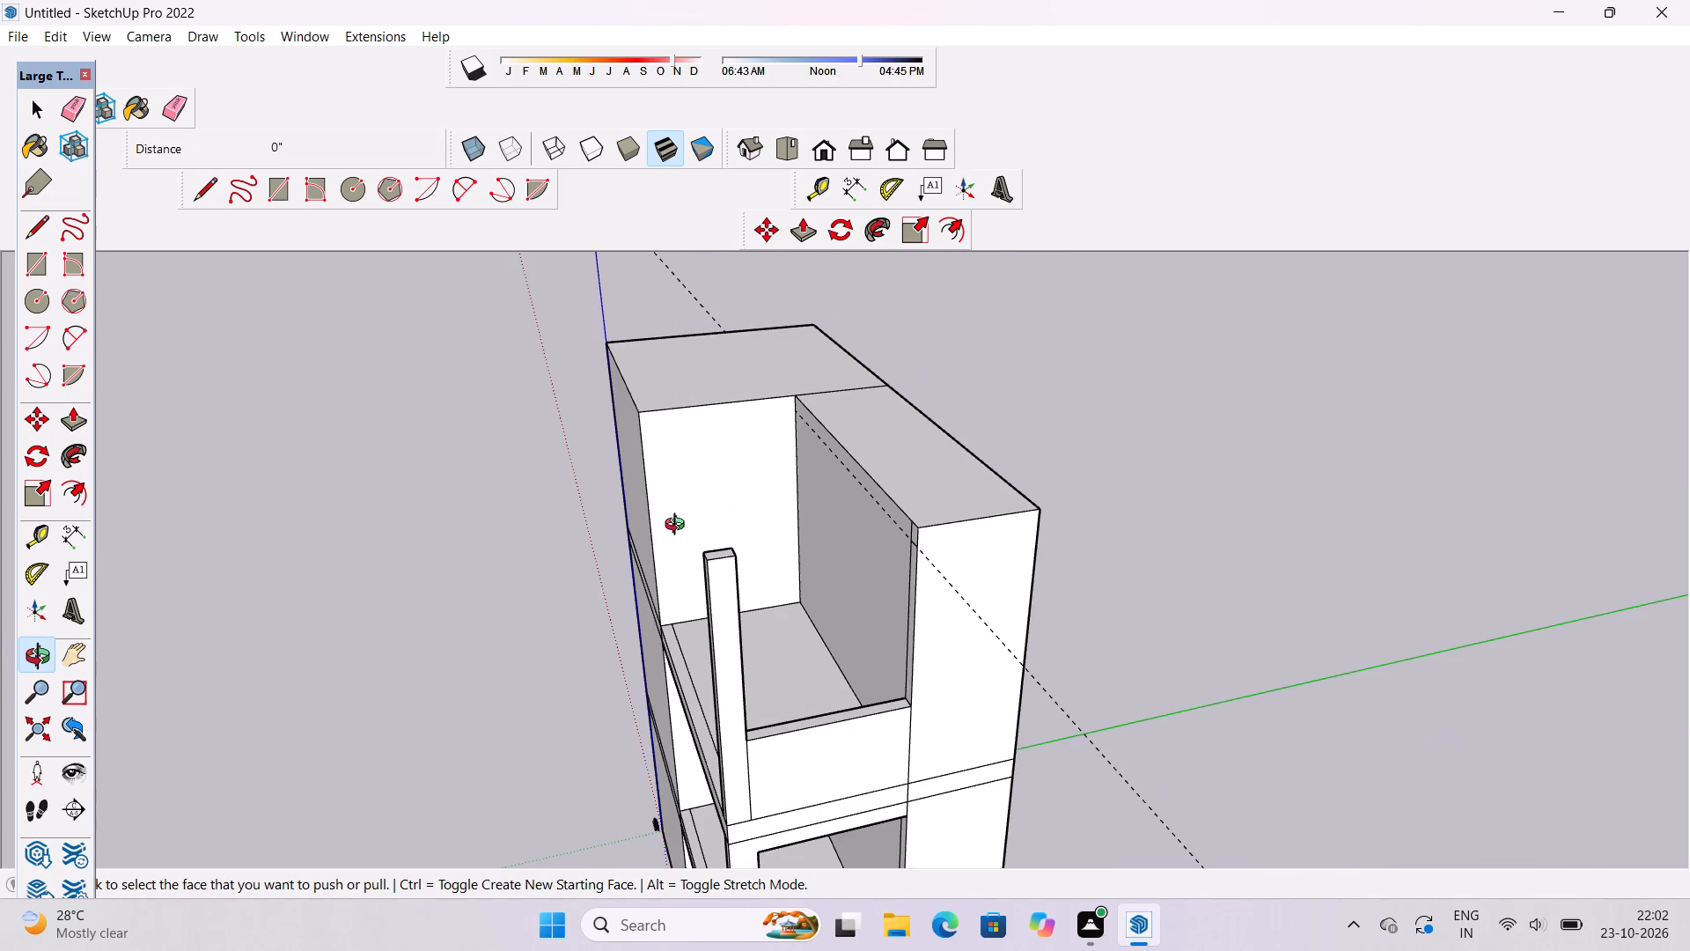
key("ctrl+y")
Push/Pull the top face of the top terrace's corner column down 3'.
left_click(696, 572)
scroll(710, 573, "up", 3)
left_click_drag(768, 536, 673, 571, "shift")
scroll(583, 610, "up", 4)
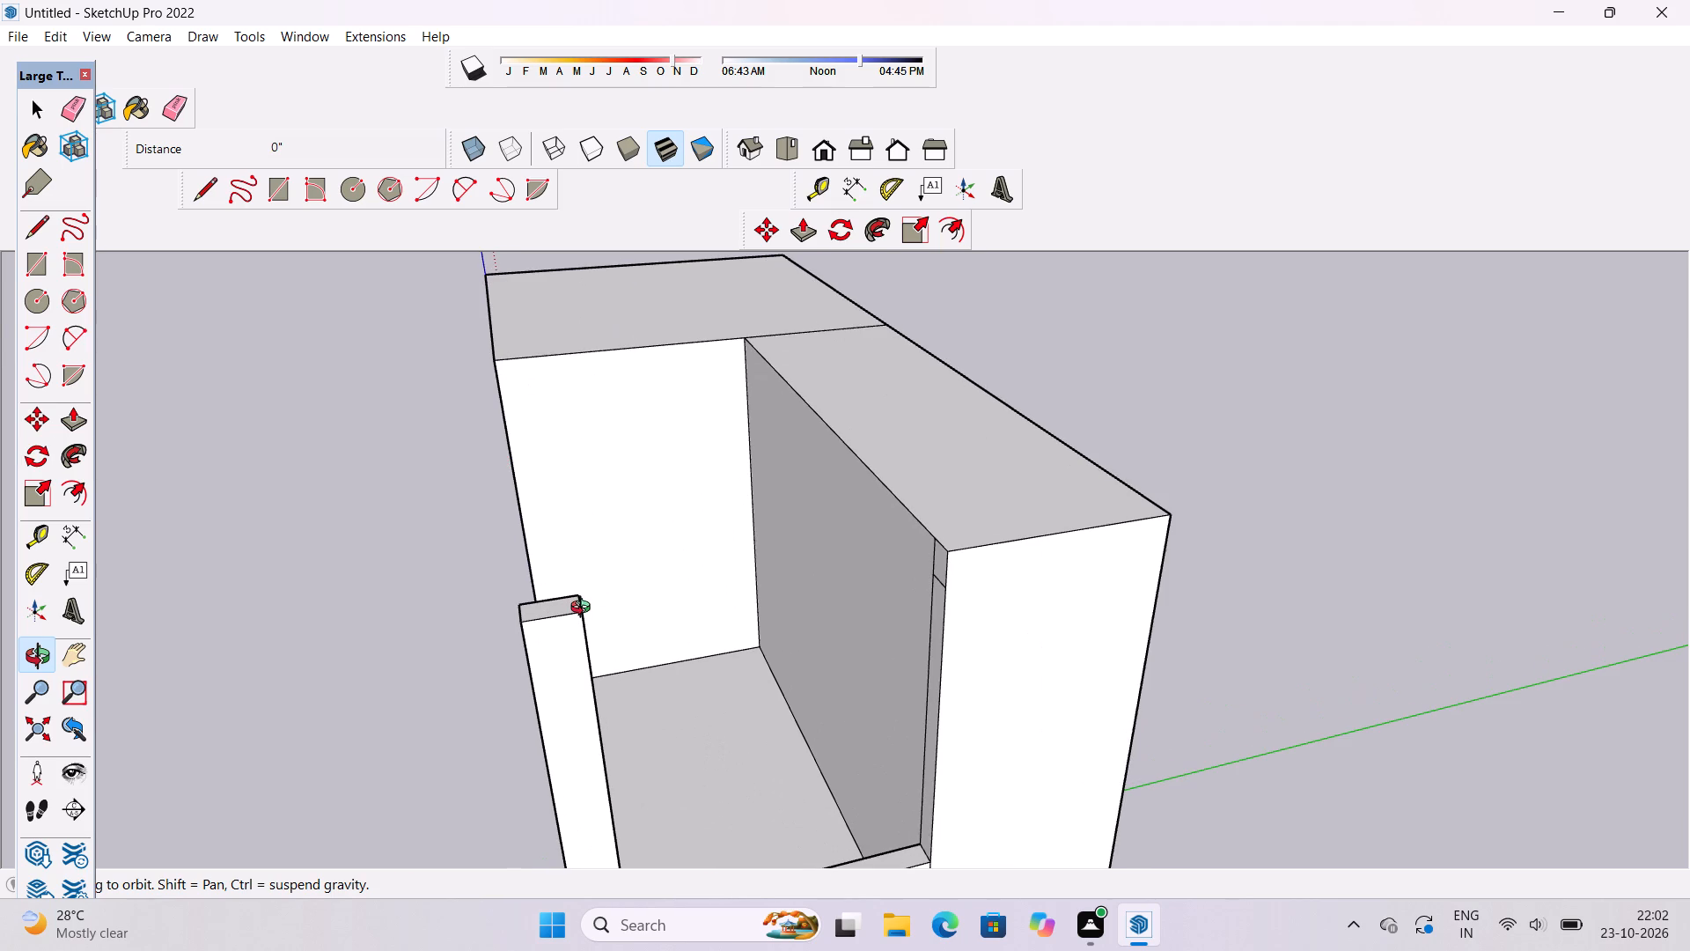
key("p")
scroll(535, 601, "up", 5)
left_click(547, 616)
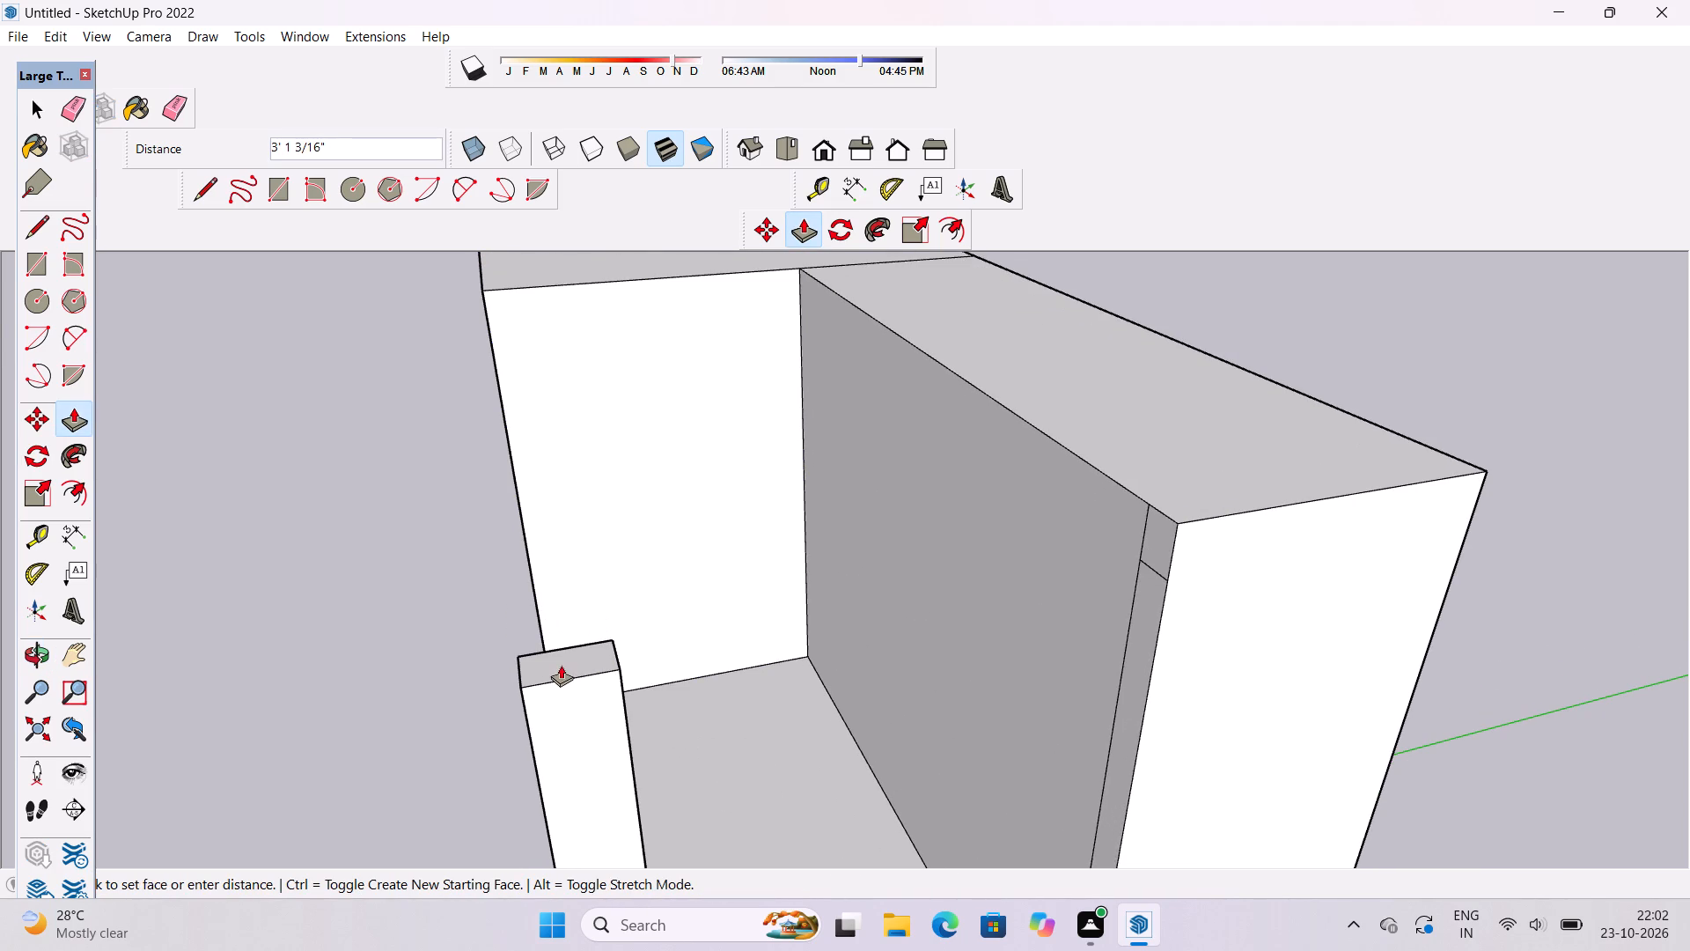
type("3'")
key("Return")
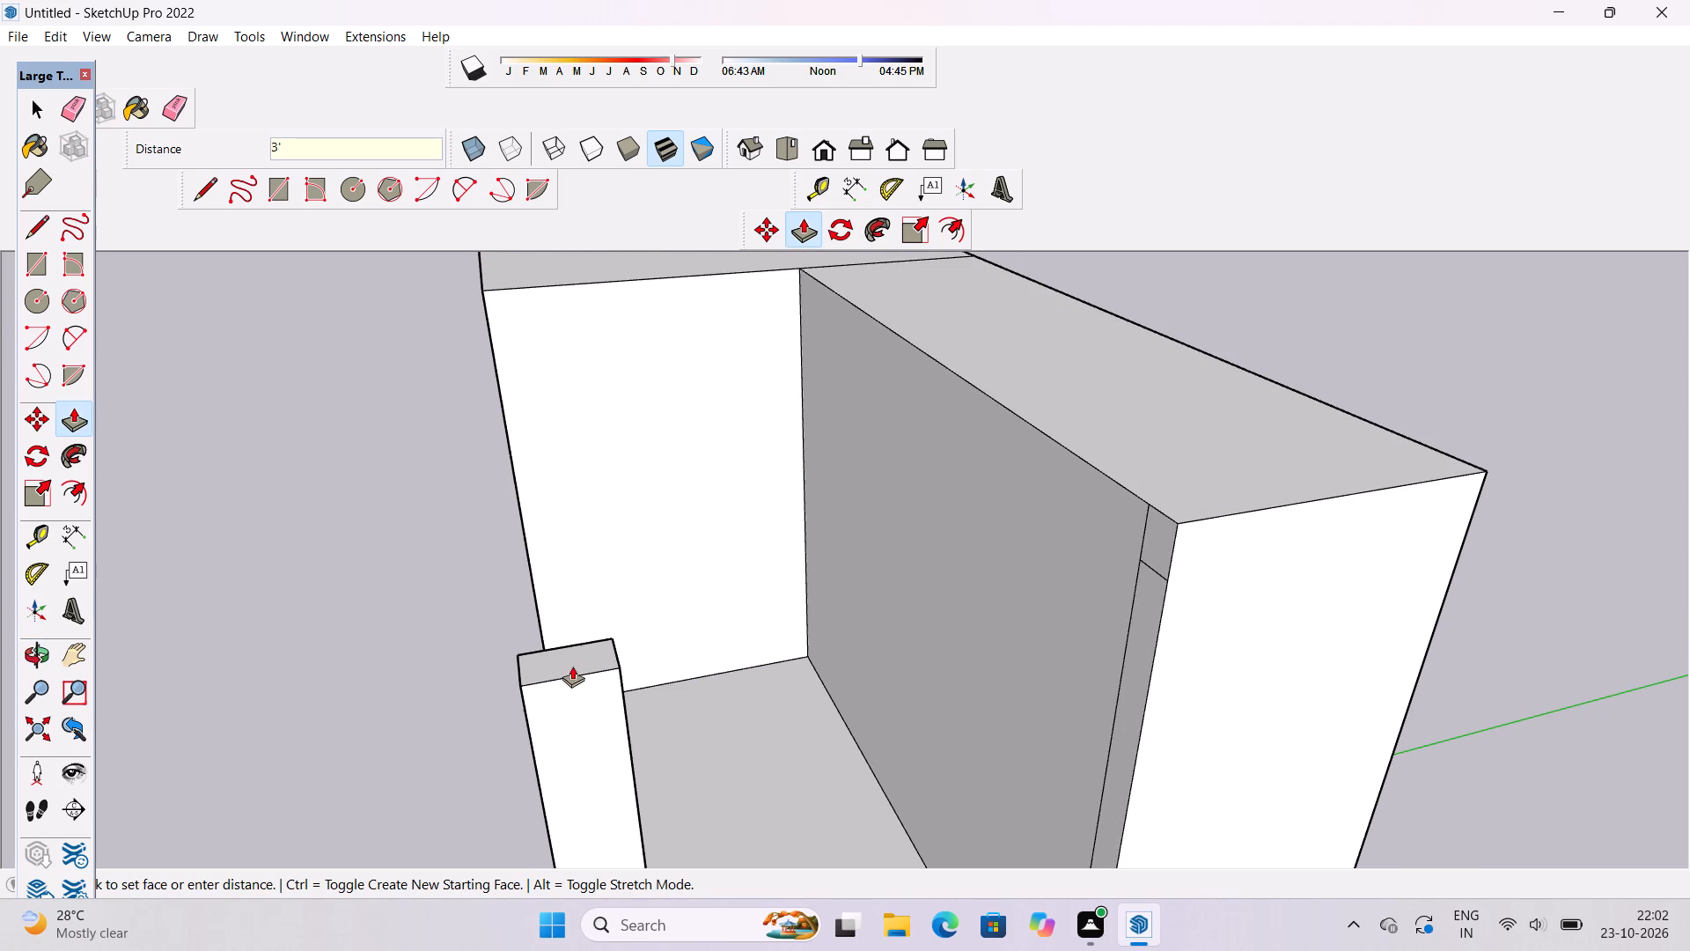
Push/Pull the small face at the top of the rear block's wall strip about 34' to the corner column, forming a beam.
key("o")
left_click_drag(476, 704, 753, 668)
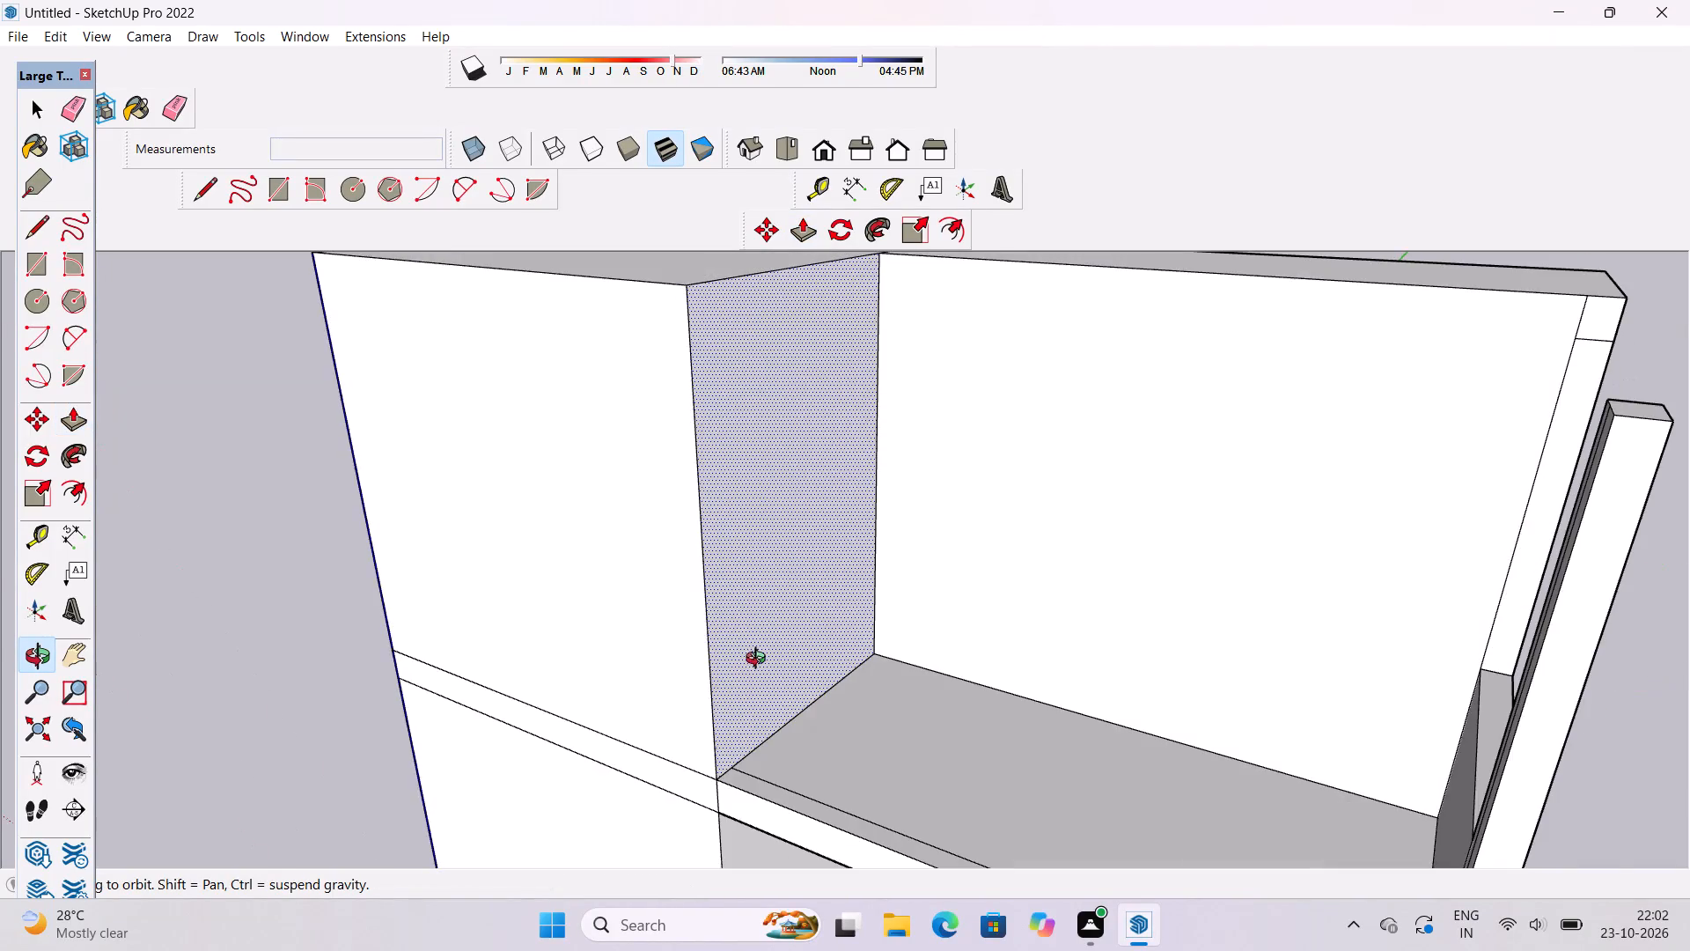
scroll(791, 640, "down", 6)
left_click_drag(1256, 500, 1114, 555, "shift")
scroll(1057, 567, "up", 4)
left_click_drag(1029, 571, 982, 594, "shift")
left_click_drag(982, 594, 946, 610)
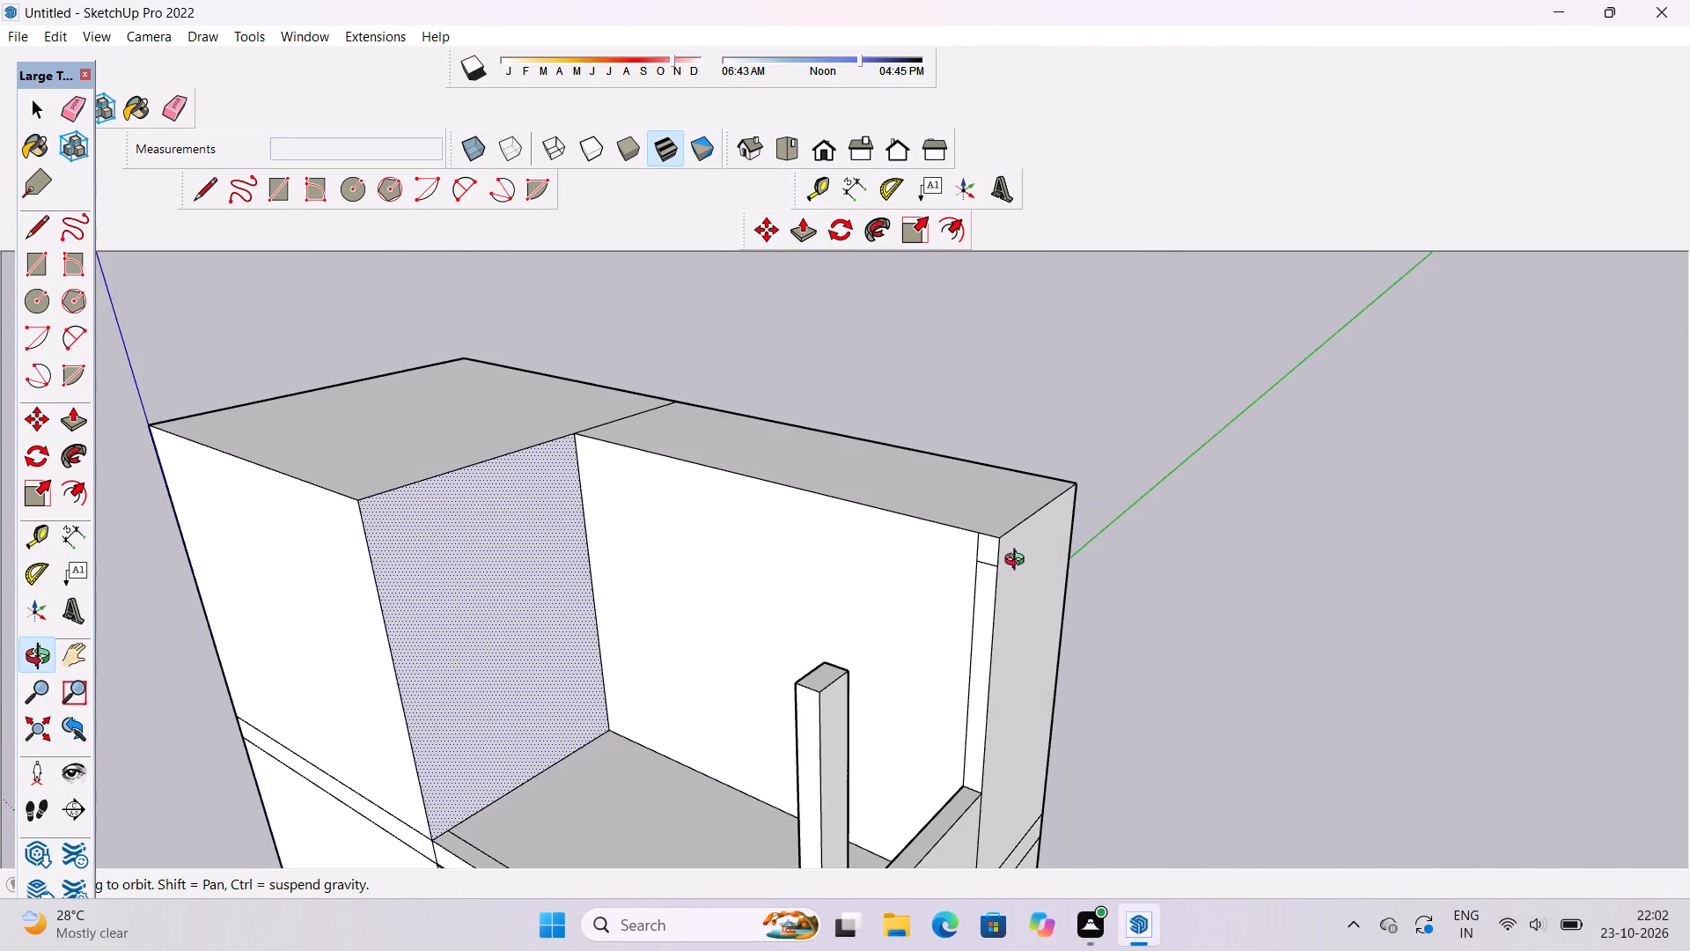
scroll(1018, 562, "up", 2)
key("p")
left_click(975, 556)
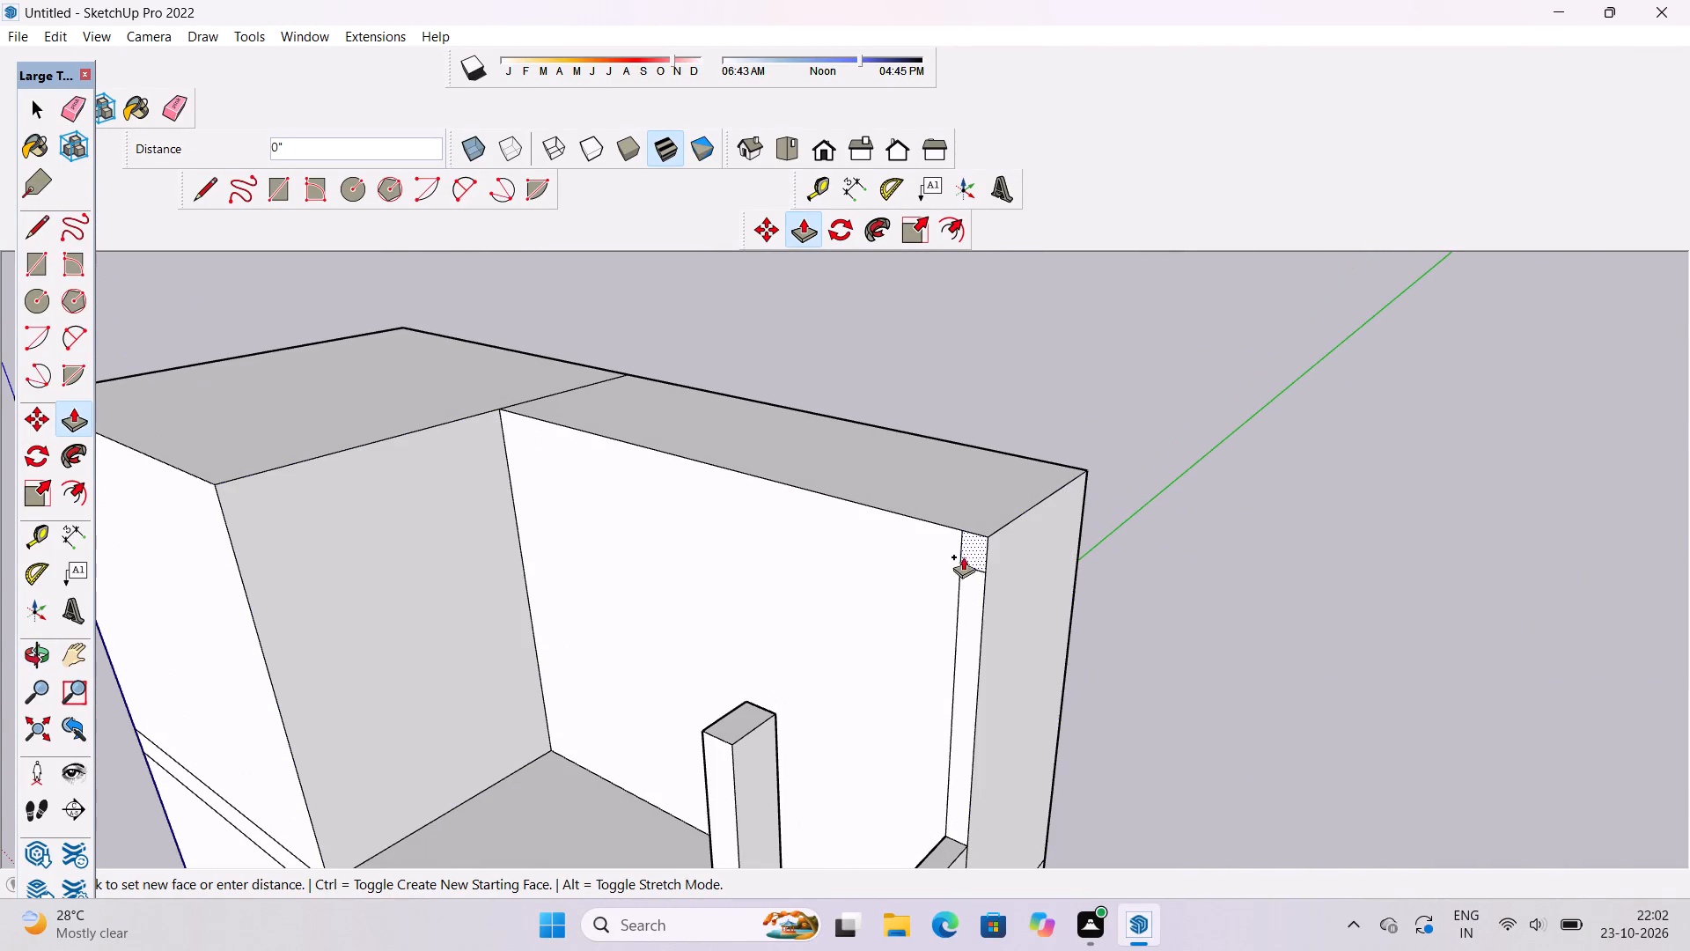
scroll(923, 559, "down", 4)
scroll(822, 623, "up", 4)
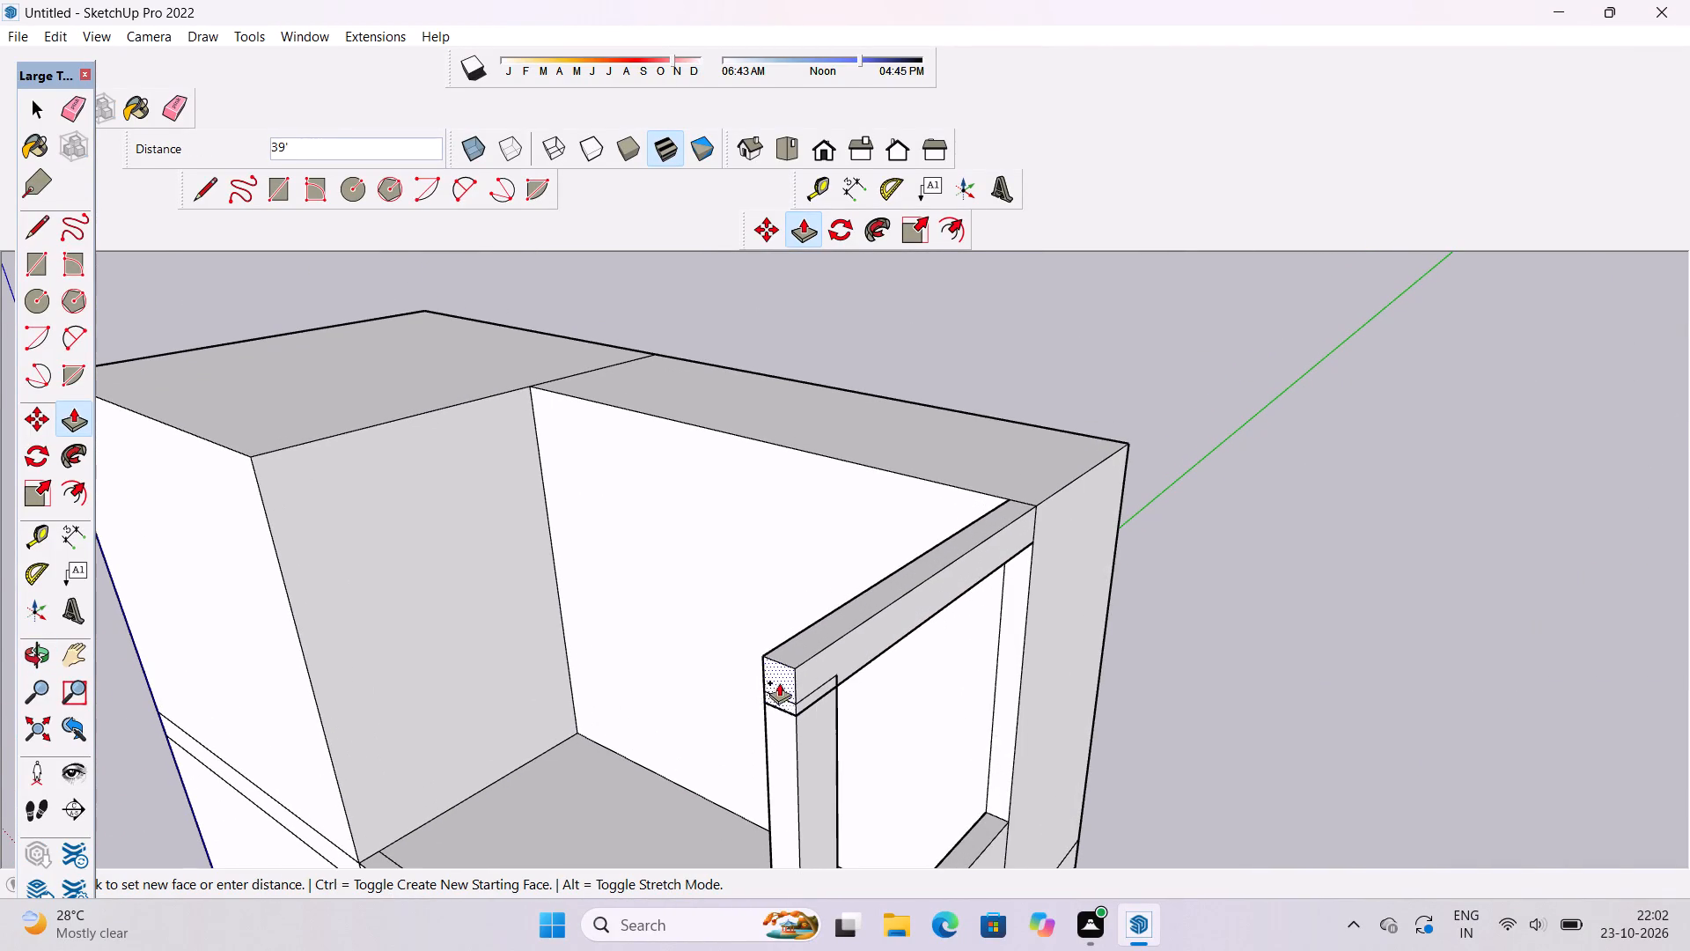
scroll(828, 650, "up", 4)
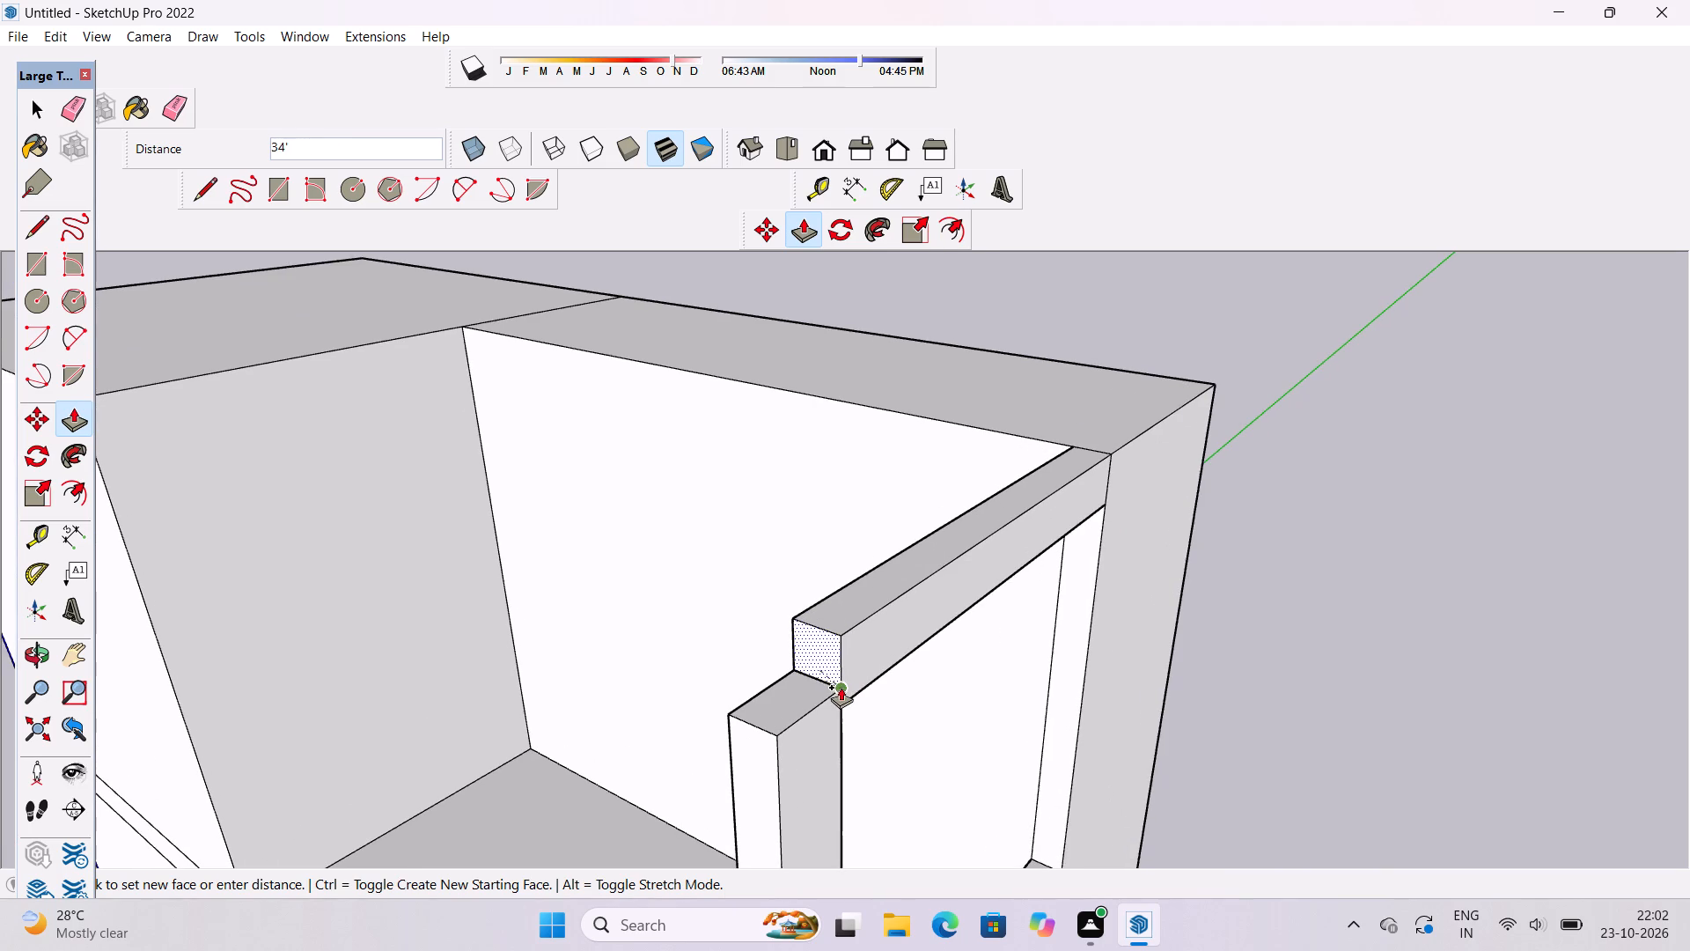
scroll(841, 683, "up", 6)
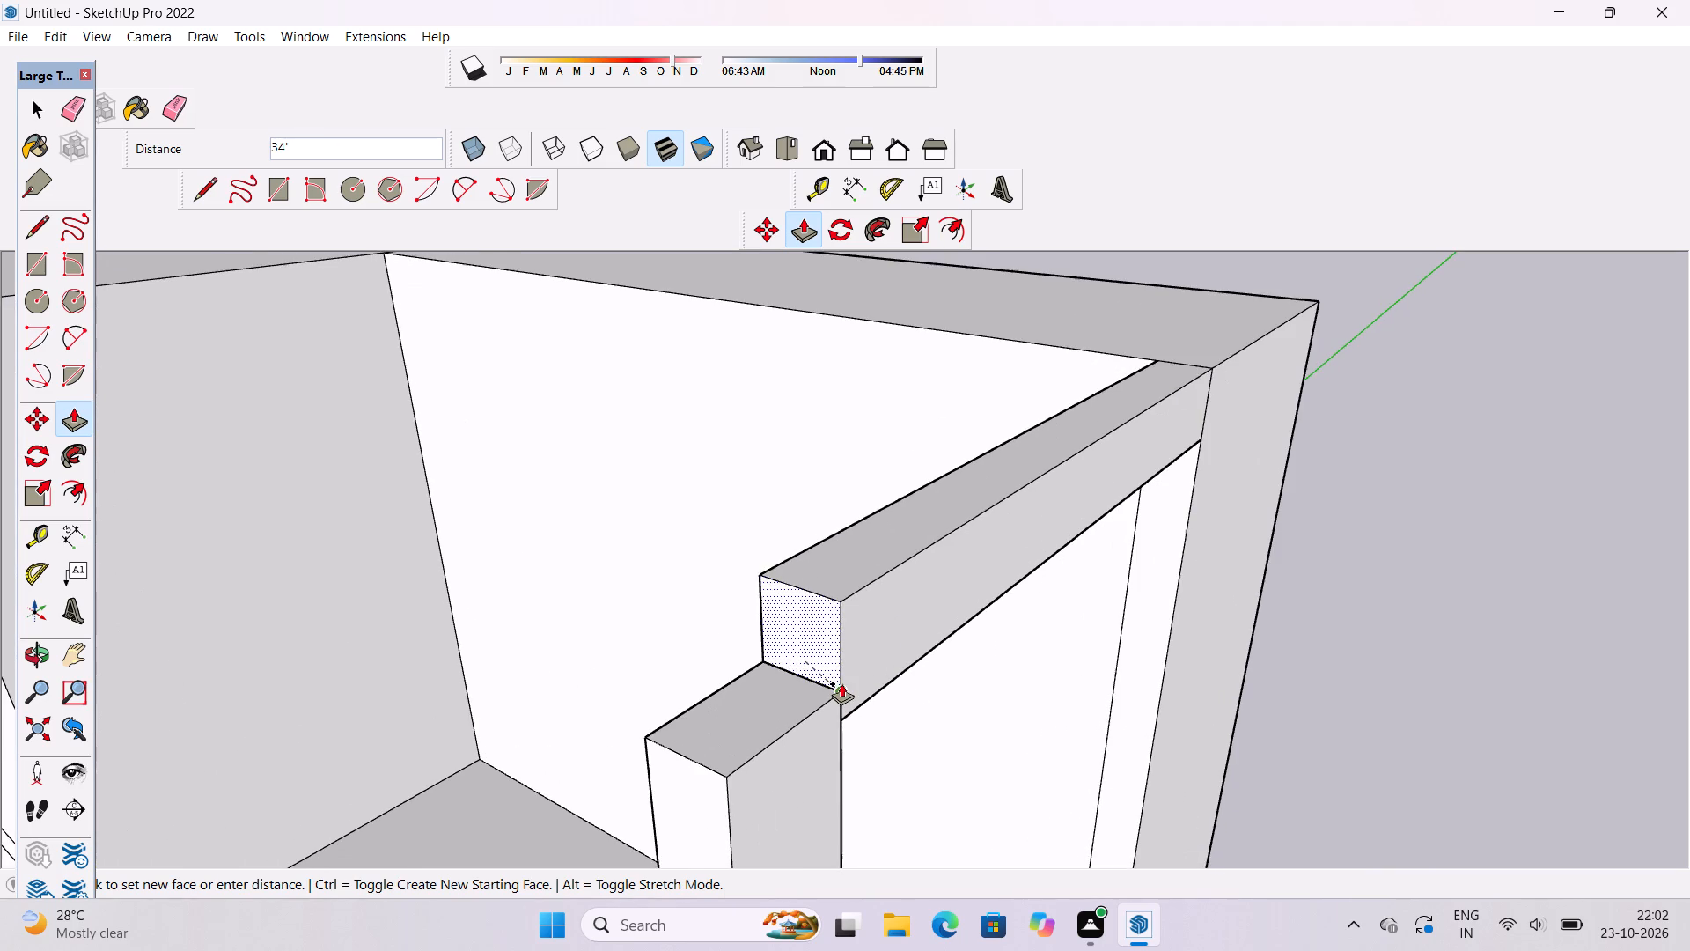
scroll(803, 672, "down", 8)
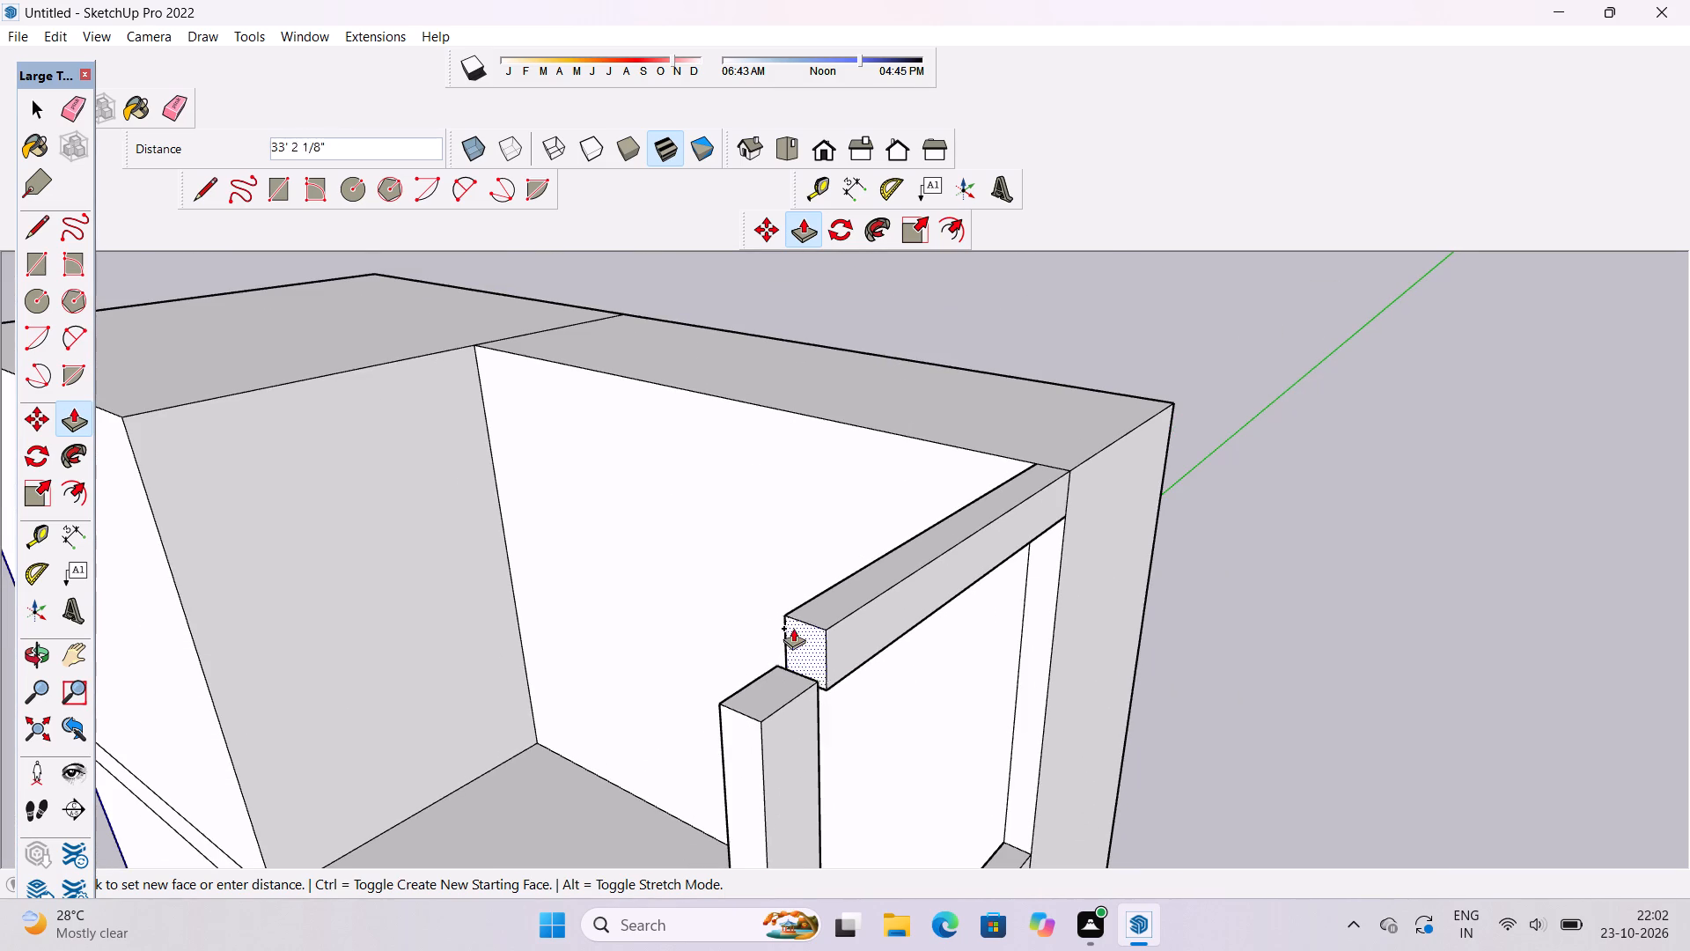
scroll(851, 613, "up", 2)
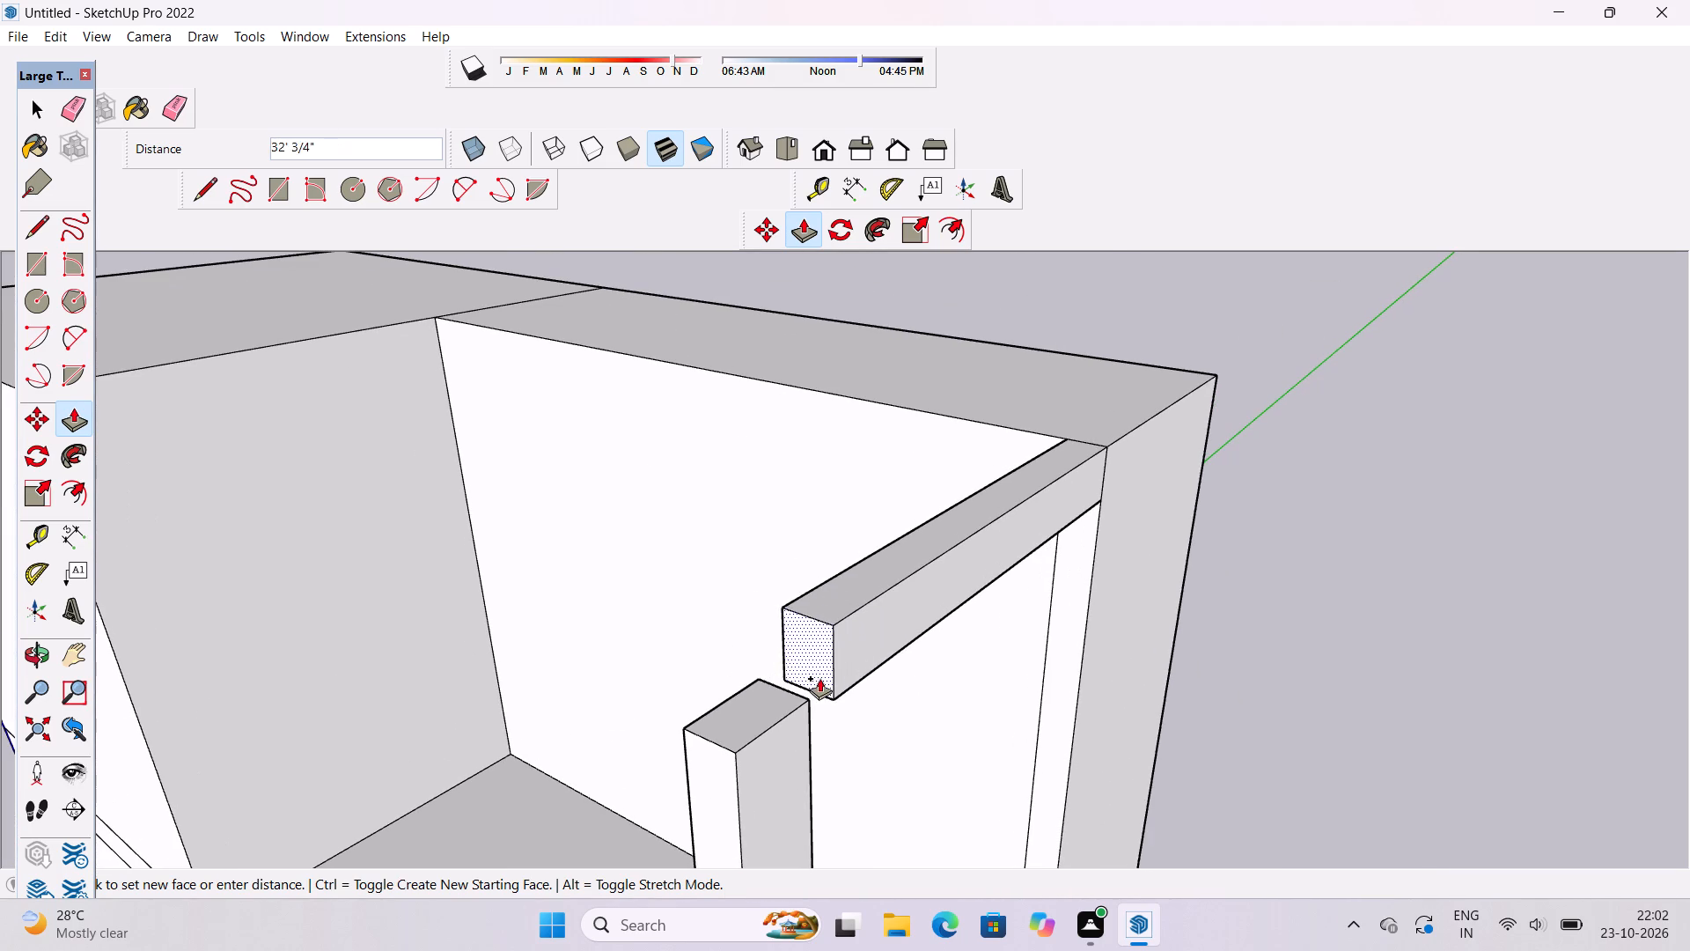
scroll(852, 718, "up", 4)
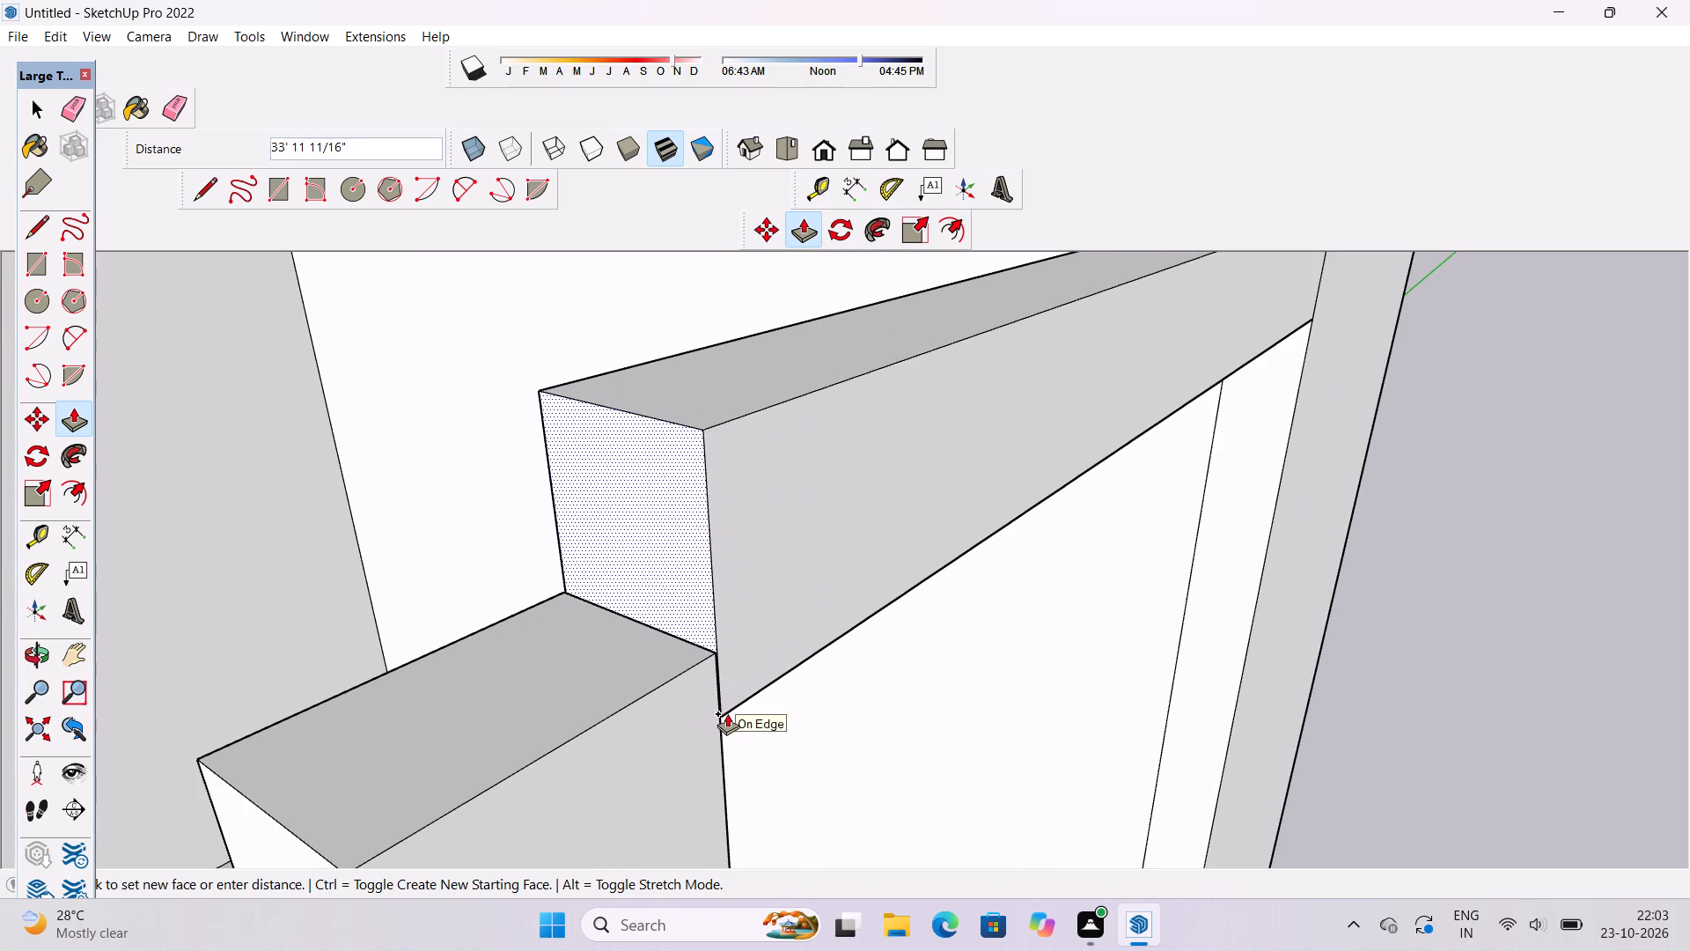
left_click(729, 710)
Draw a 5' line across the side face of the top terrace's corner column, level with the beam's underside.
key("space")
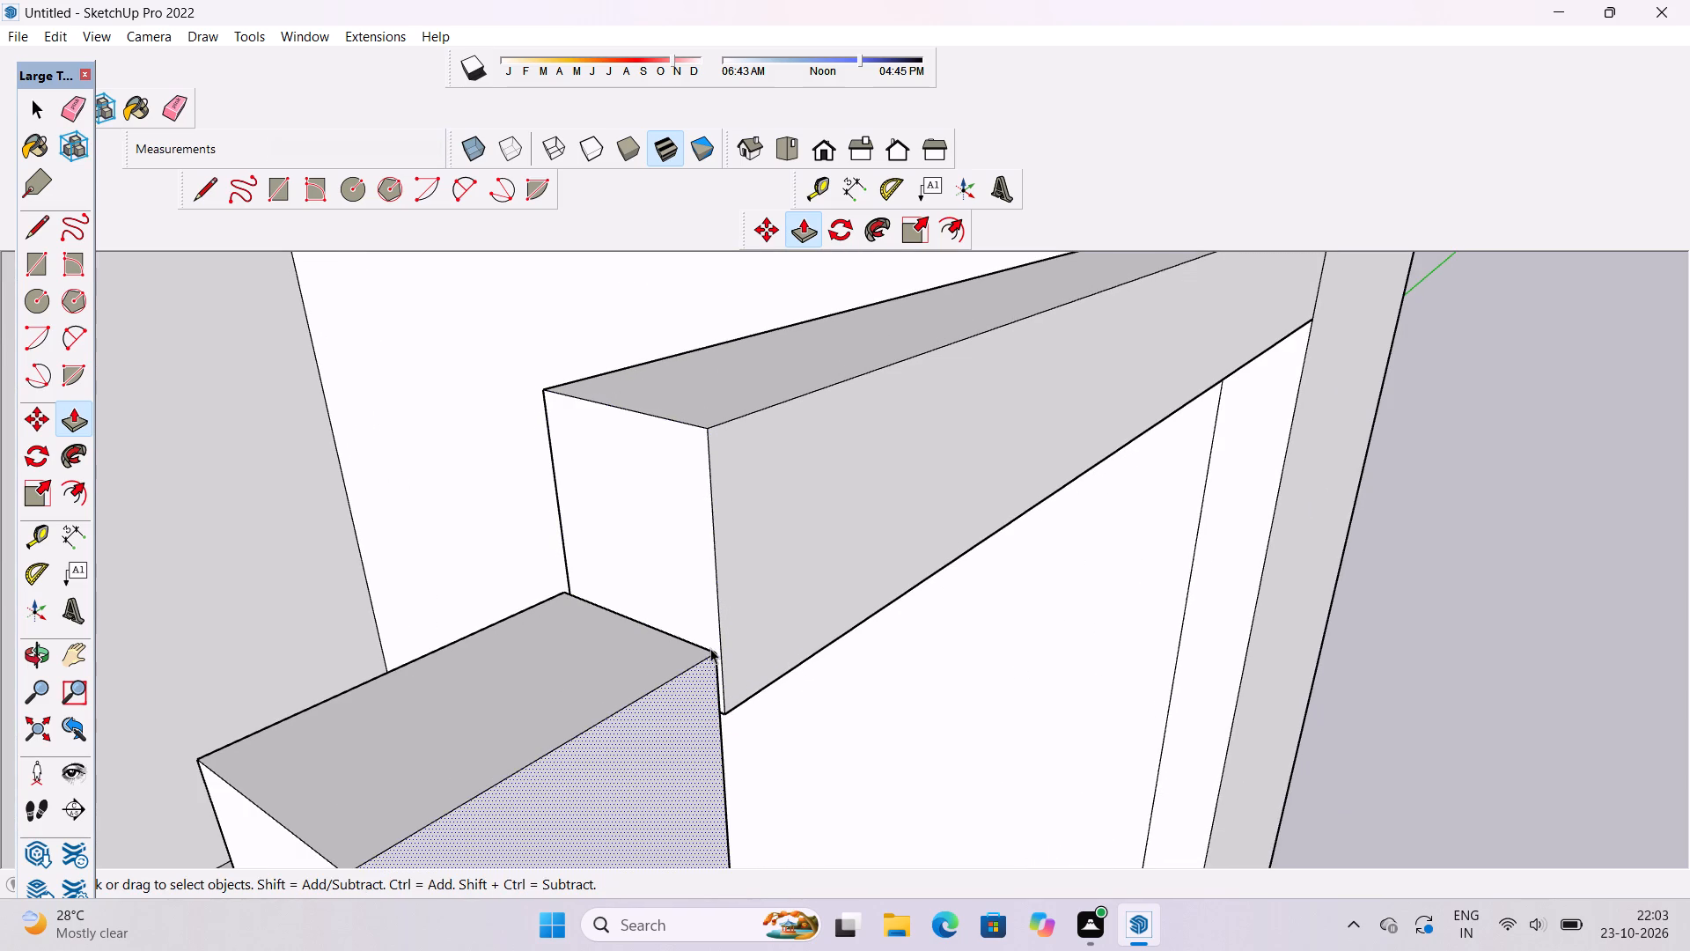
key("l")
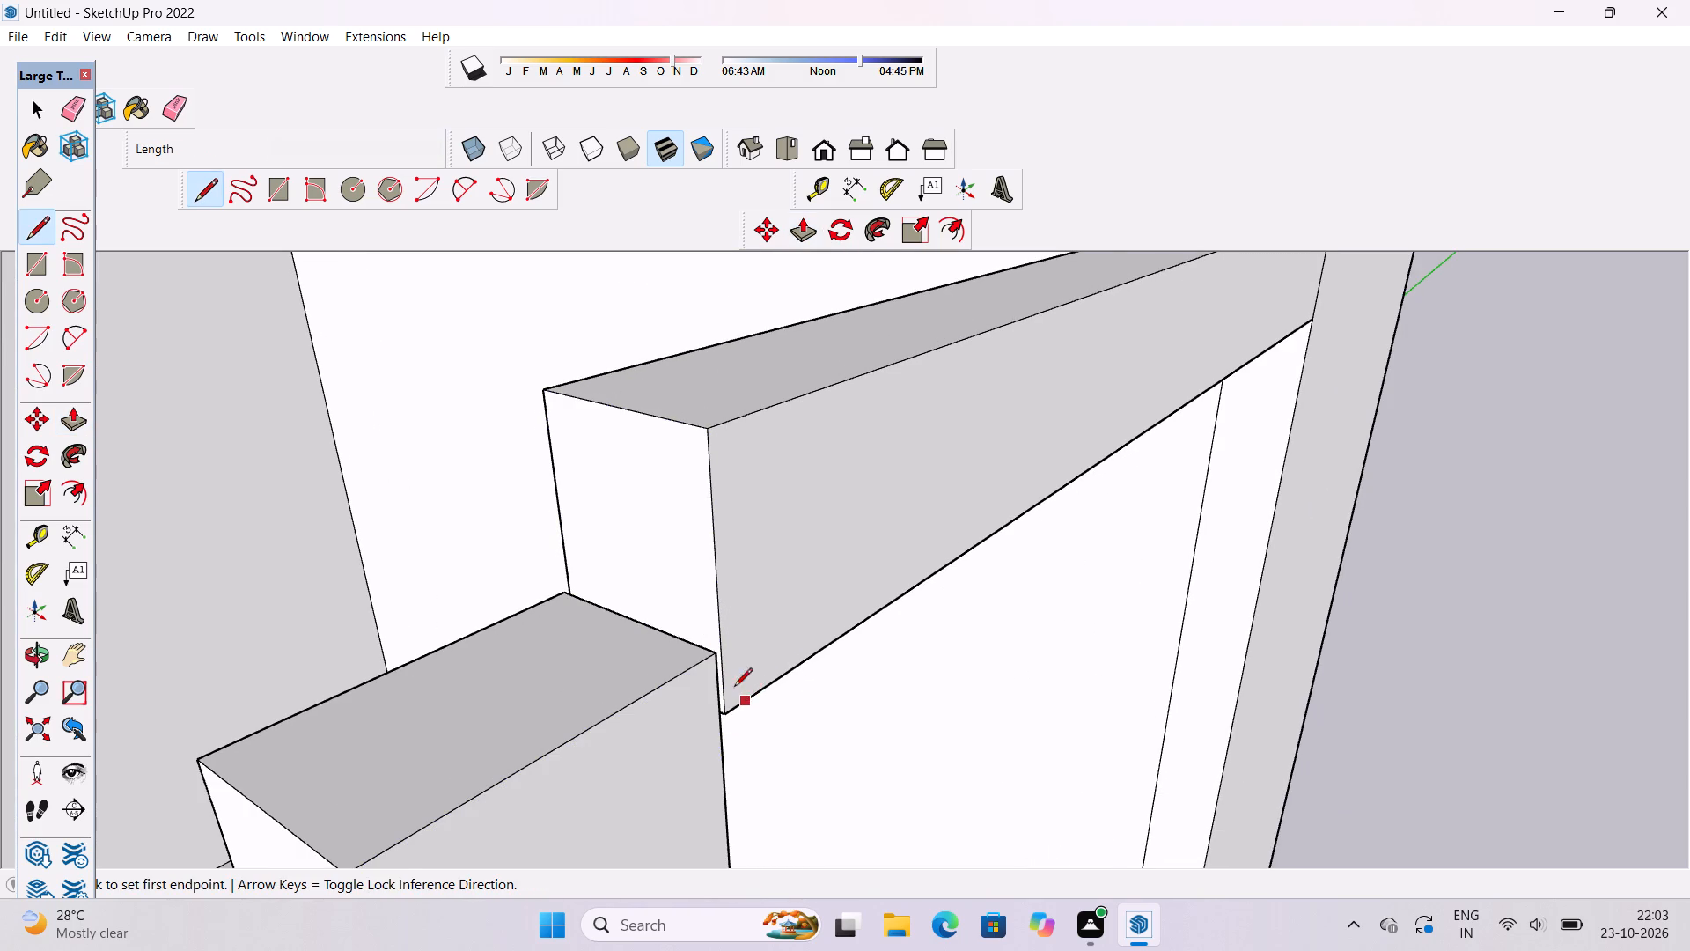
scroll(768, 551, "down", 3)
scroll(777, 671, "up", 5)
scroll(698, 614, "down", 6)
scroll(619, 596, "up", 2)
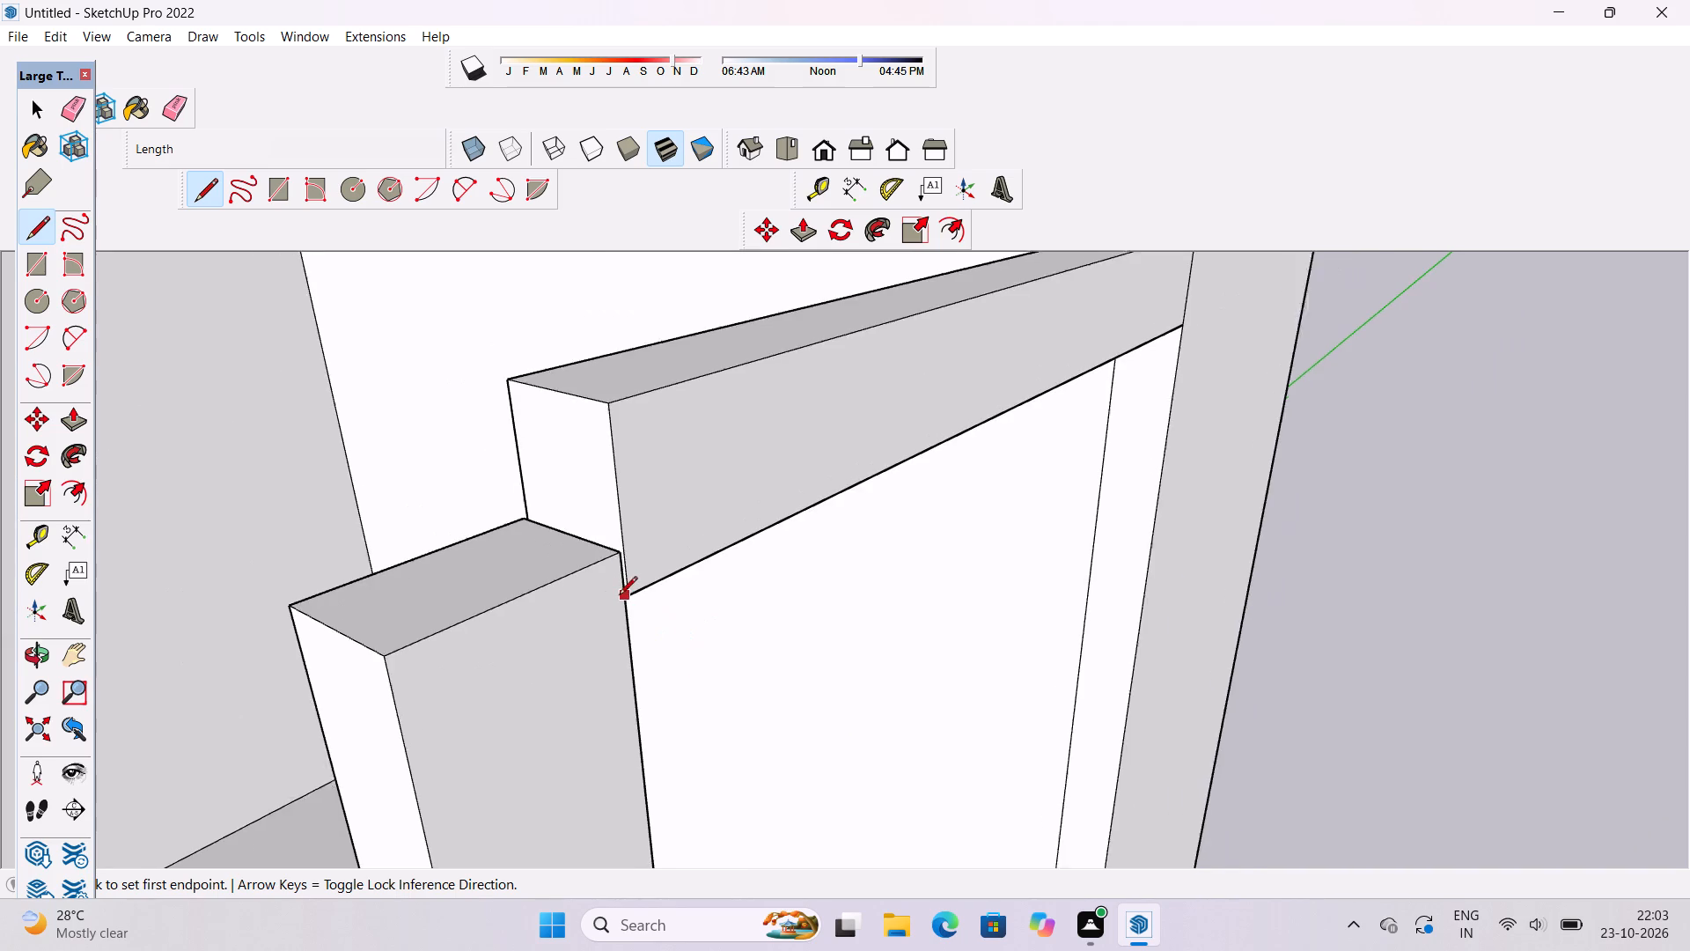
scroll(619, 596, "up", 11)
scroll(635, 601, "down", 6)
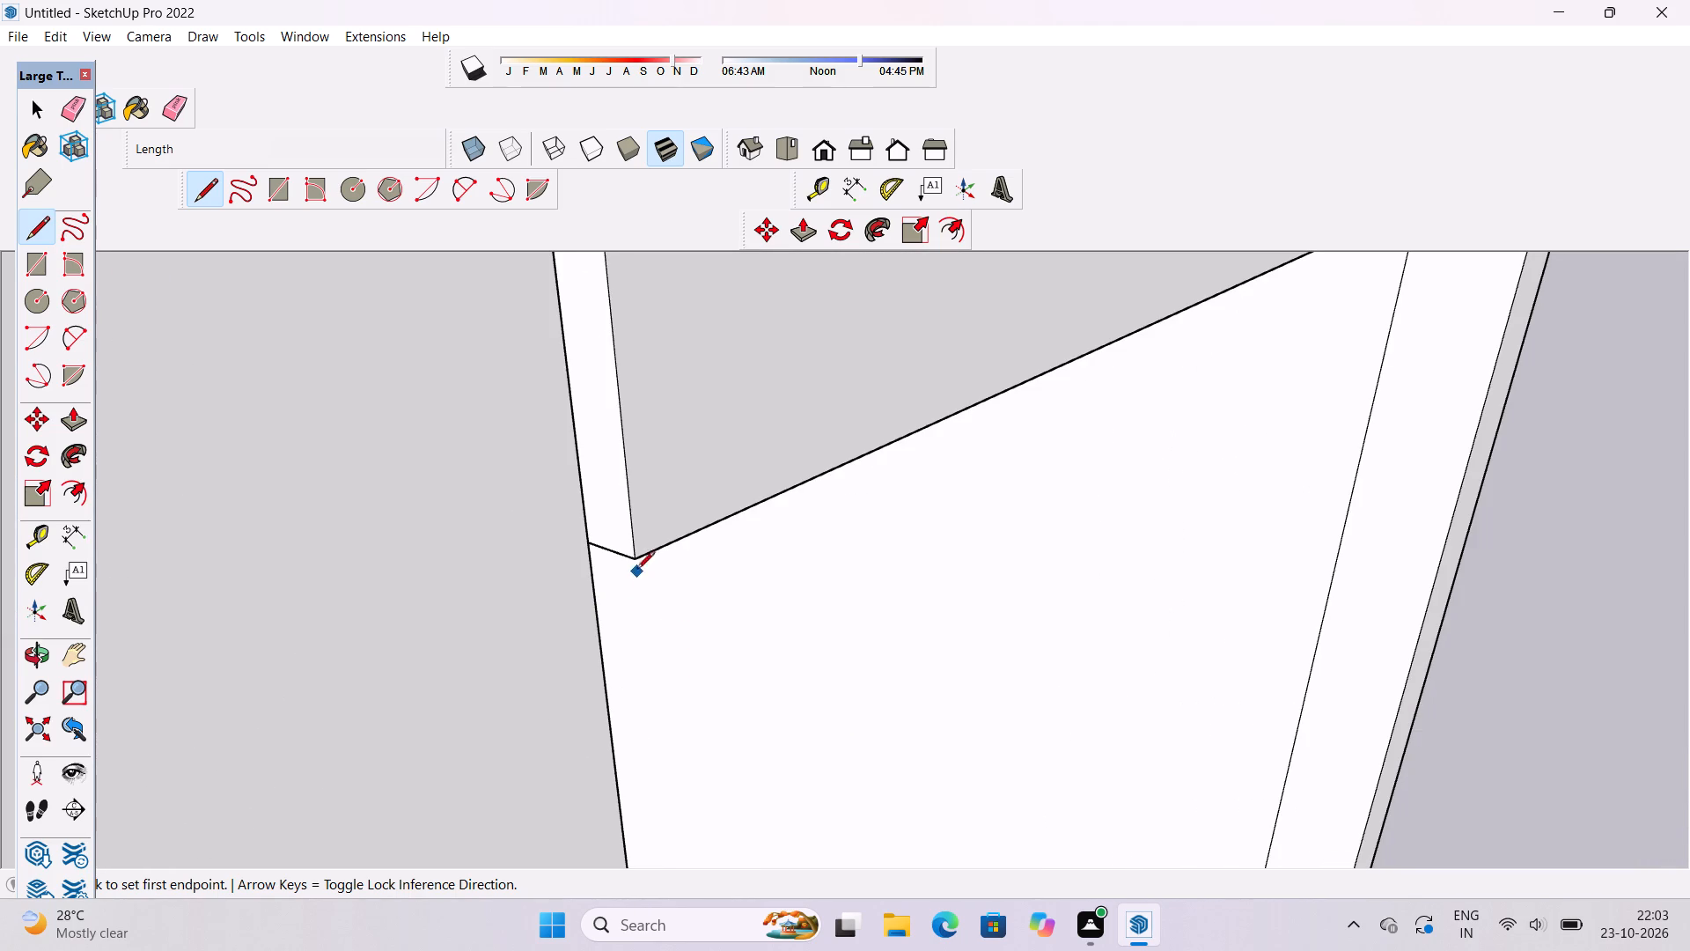
scroll(636, 554, "down", 2)
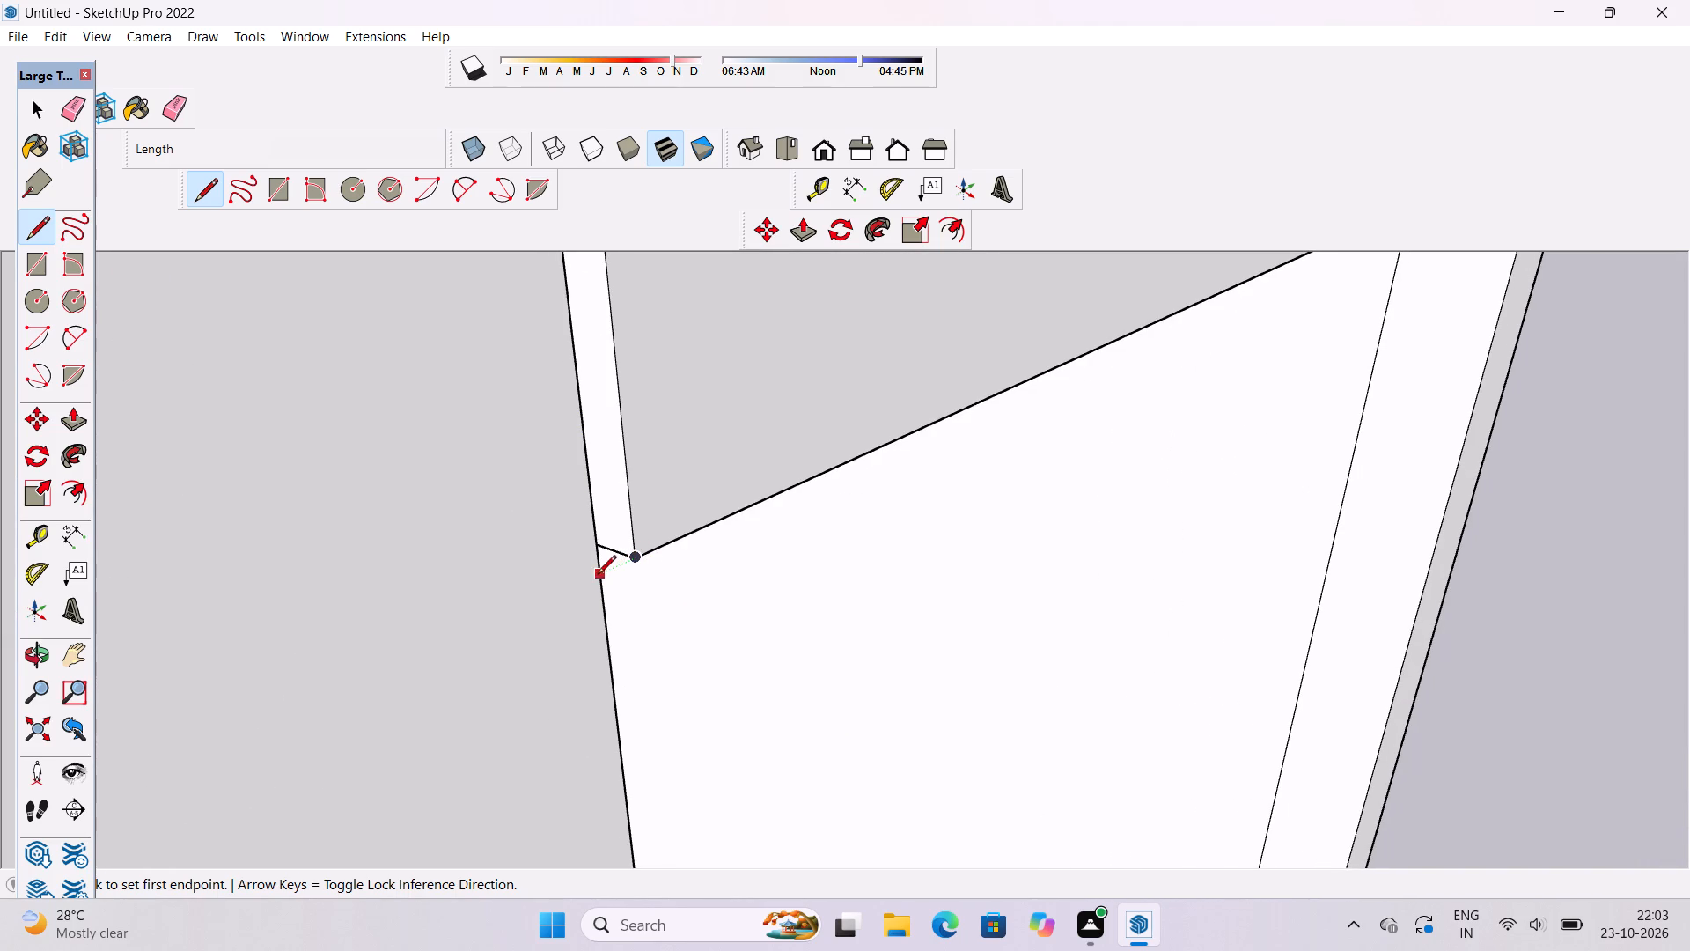
left_click(598, 575)
scroll(598, 573, "down", 17)
scroll(588, 576, "down", 7)
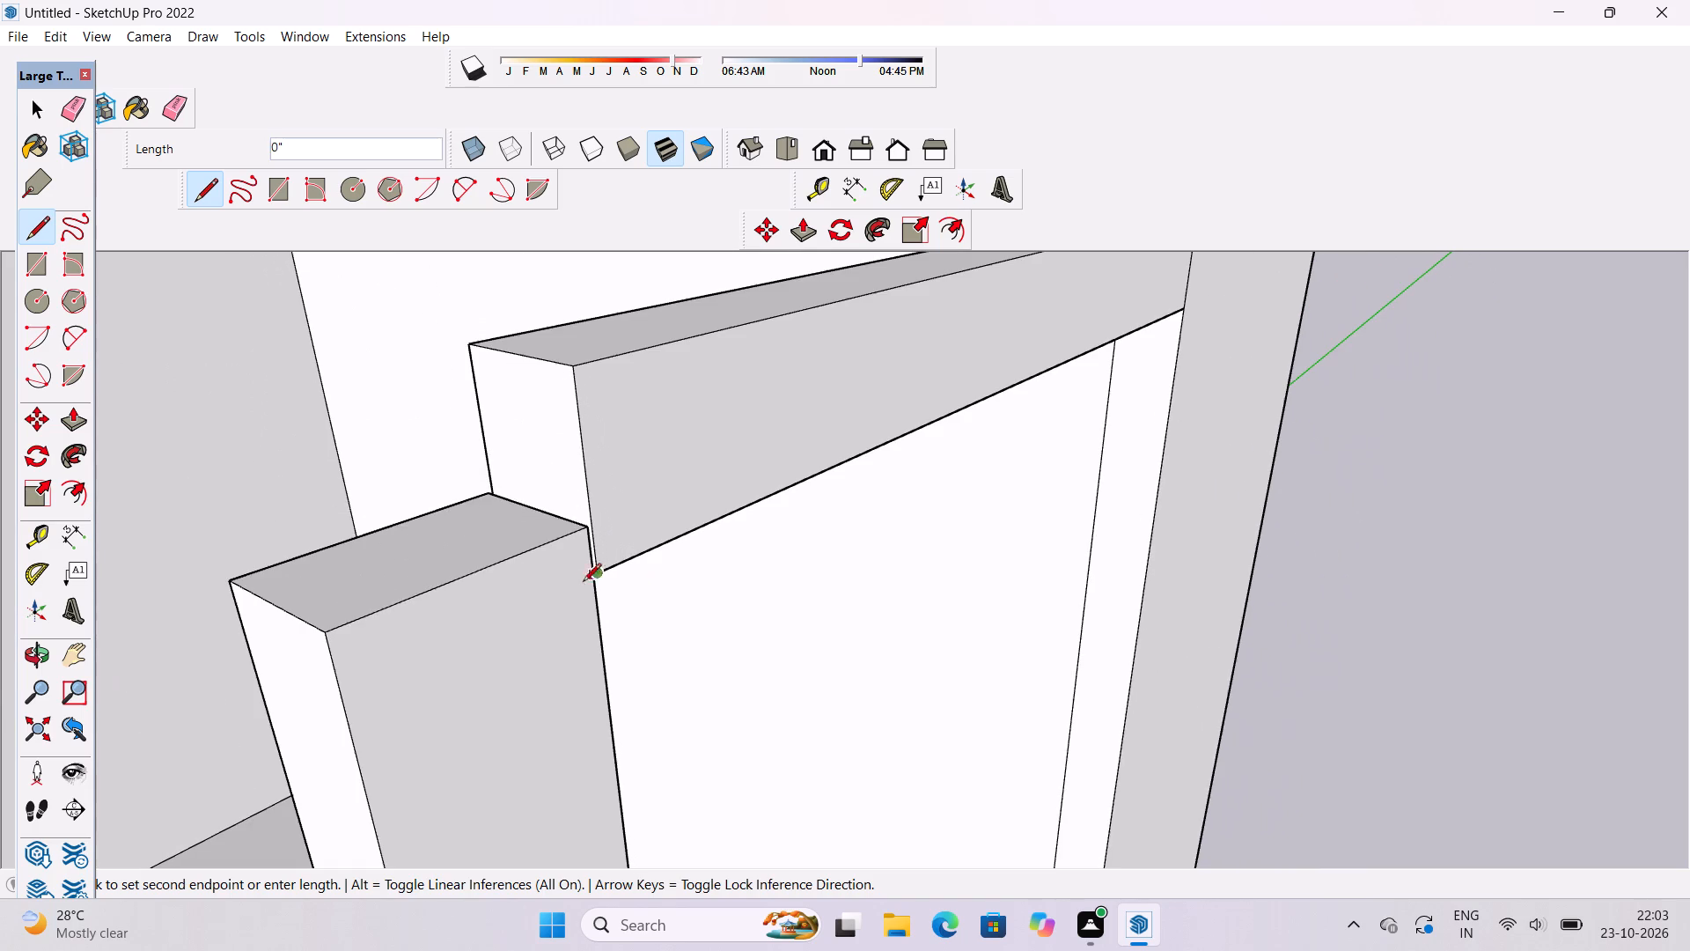
left_click(334, 689)
Push/Pull the corner column's top face down 1' to the line at the beam's underside level.
key("p")
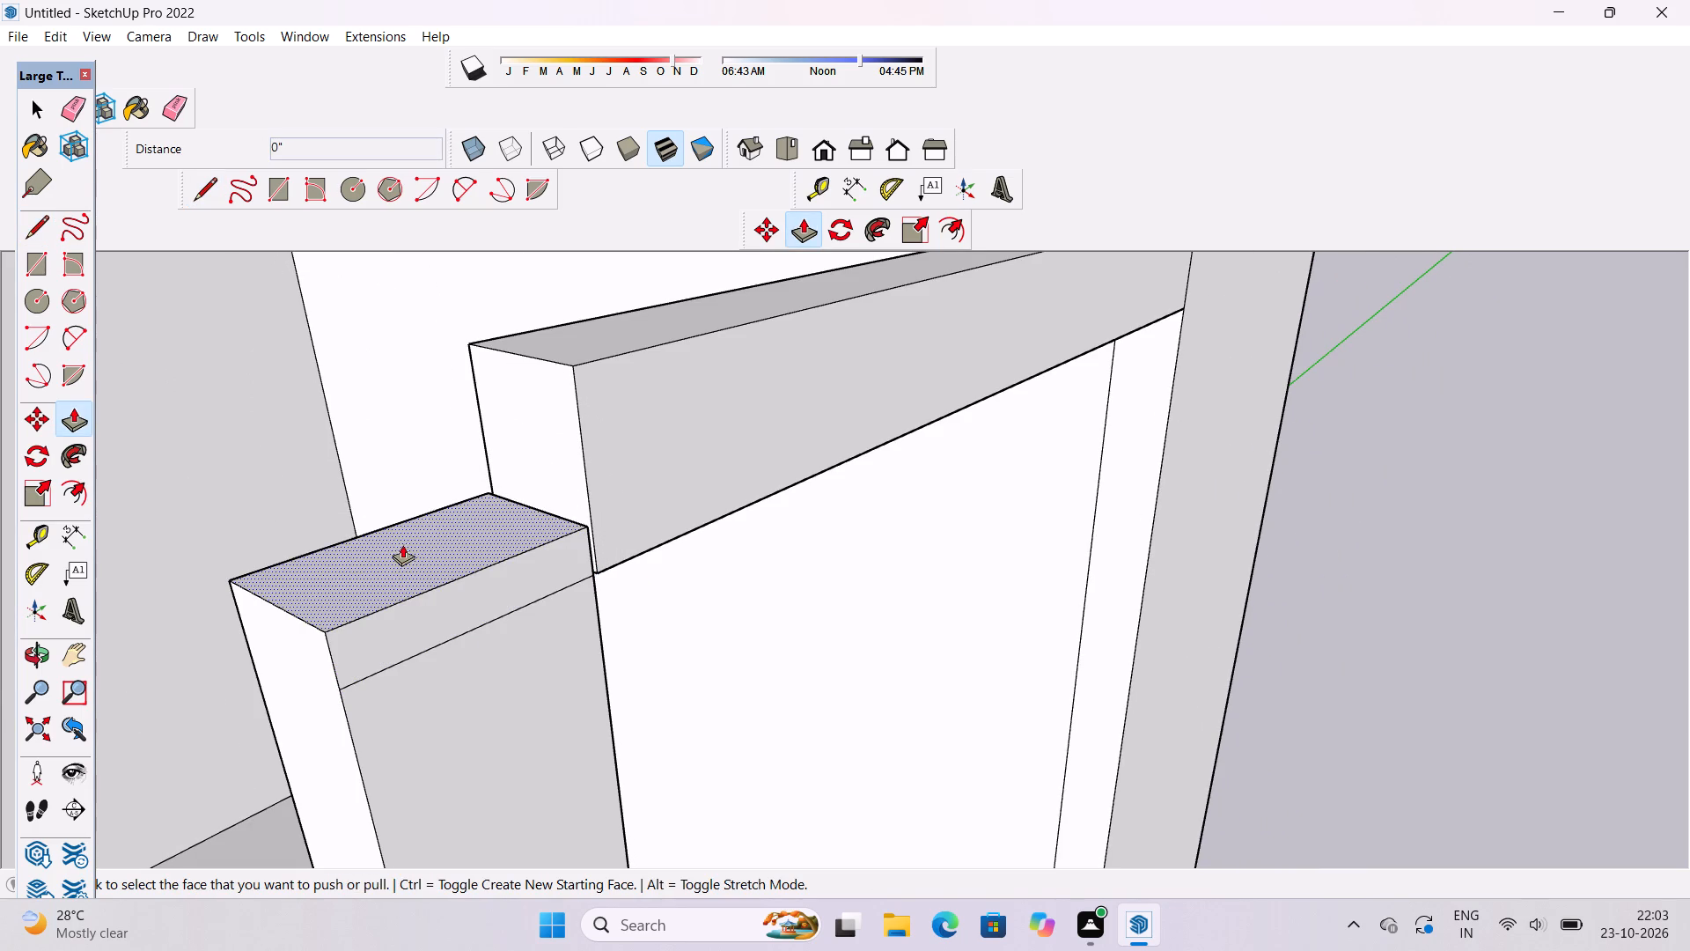
left_click(410, 547)
left_click(342, 688)
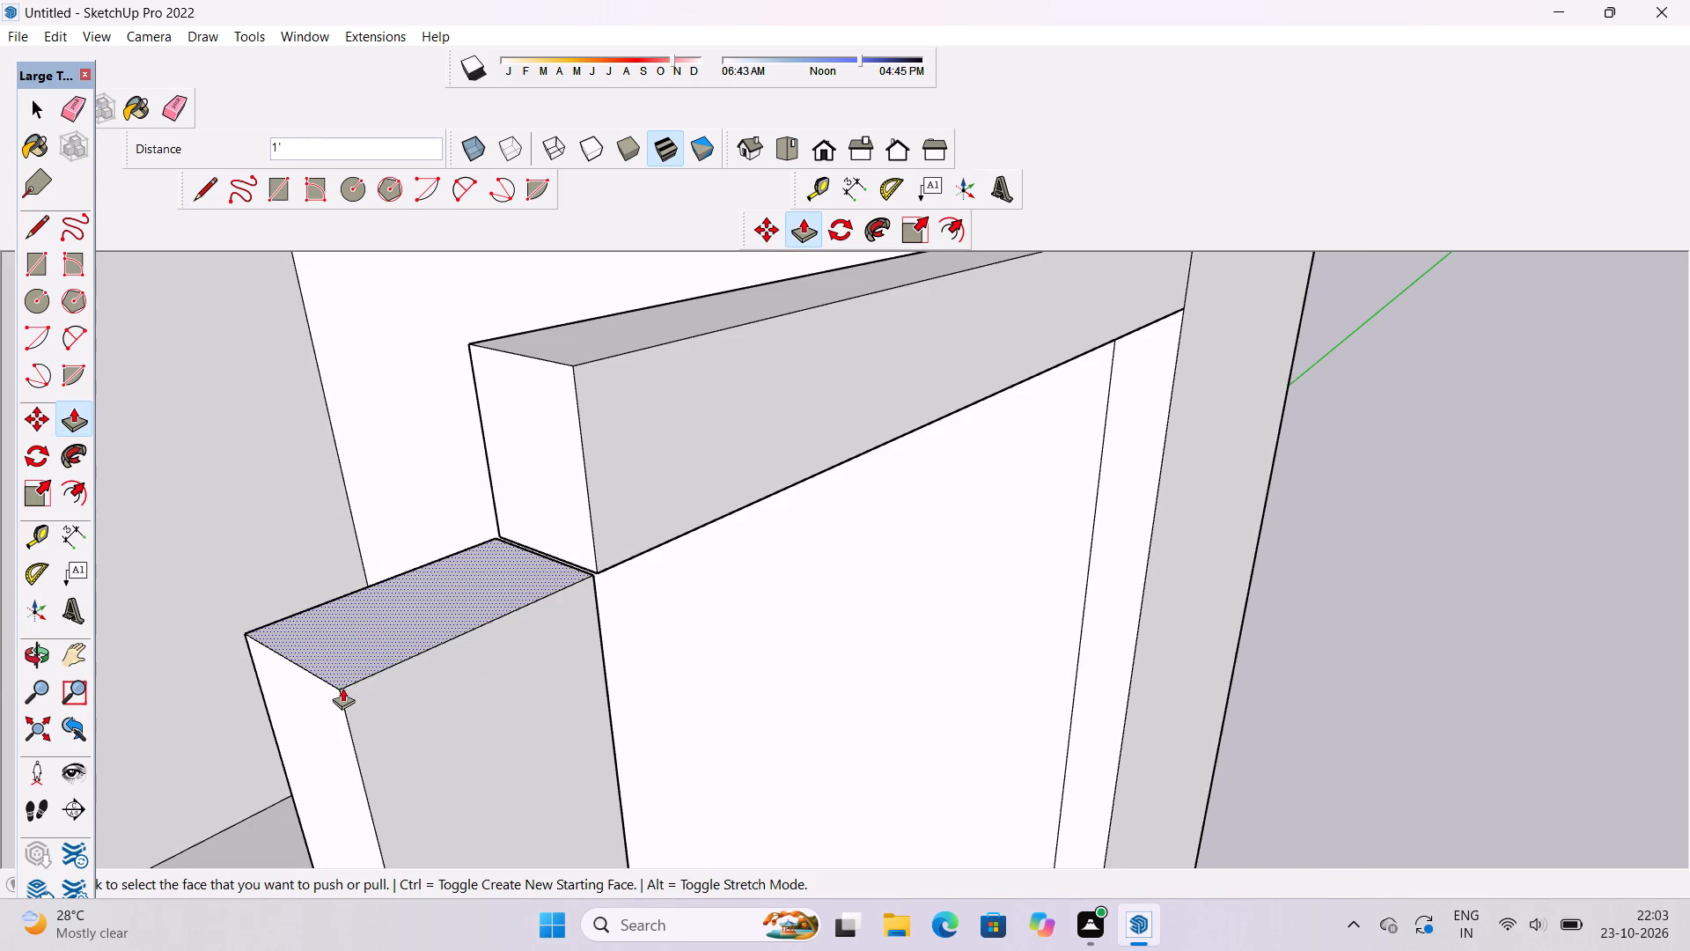
key("space")
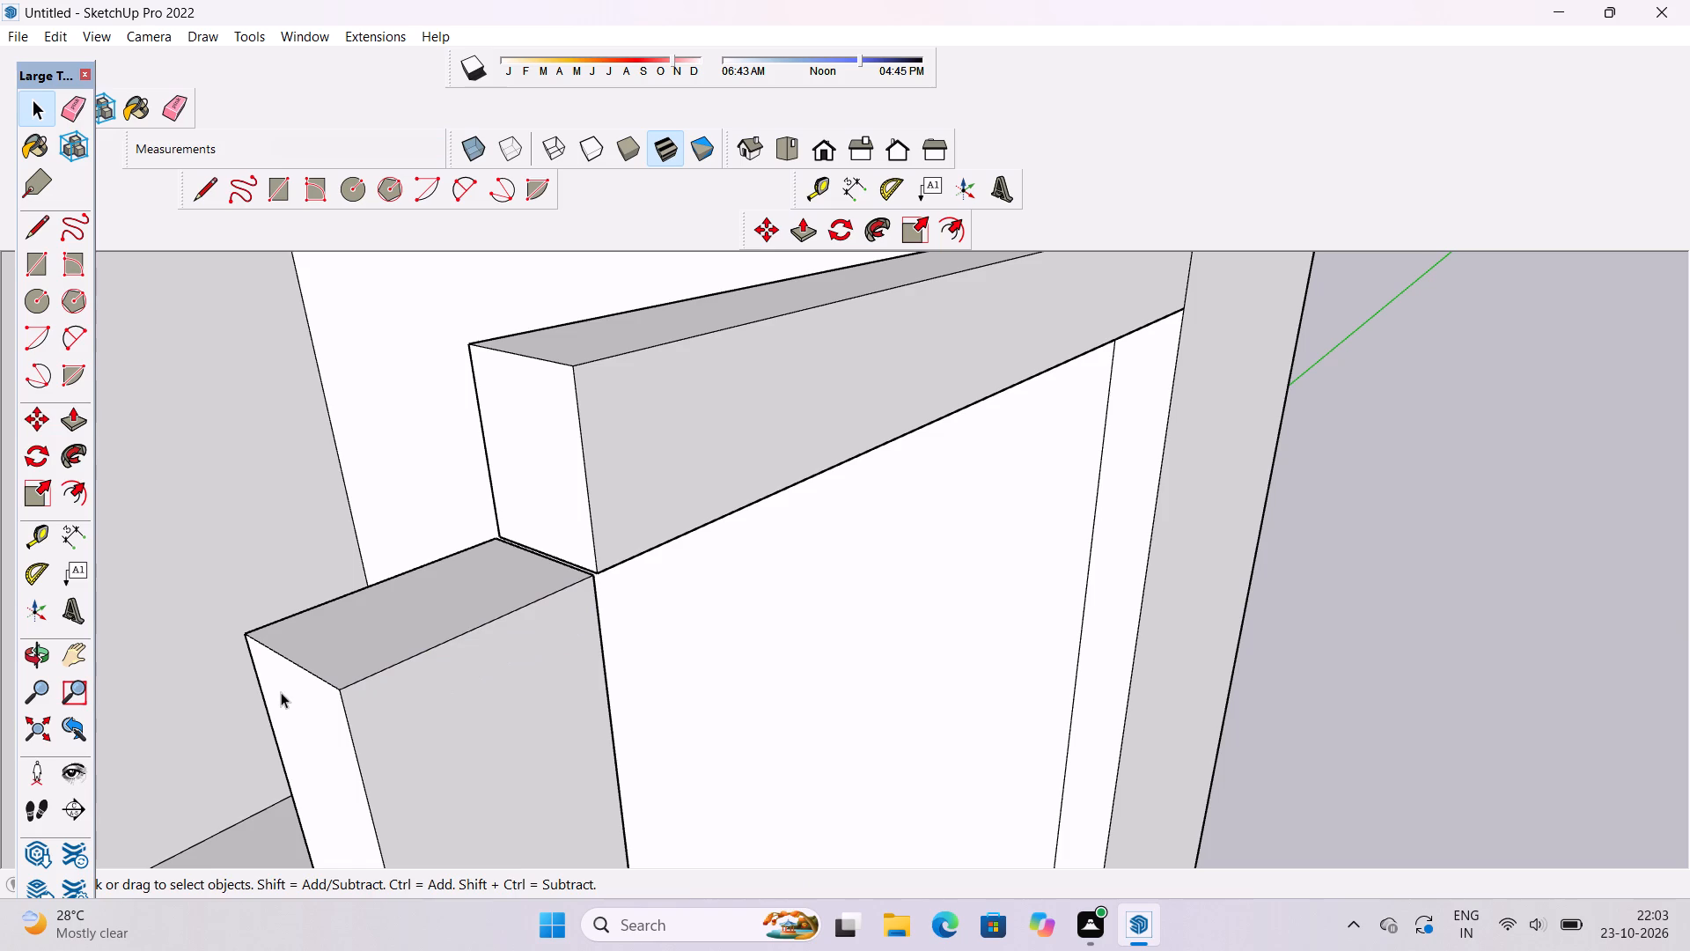
Push/Pull the beam's end face about 5' 1 3/4" across the top of the corner column to its outer edge.
type("o")
scroll(582, 619, "down", 2)
left_click_drag(588, 616, 519, 629)
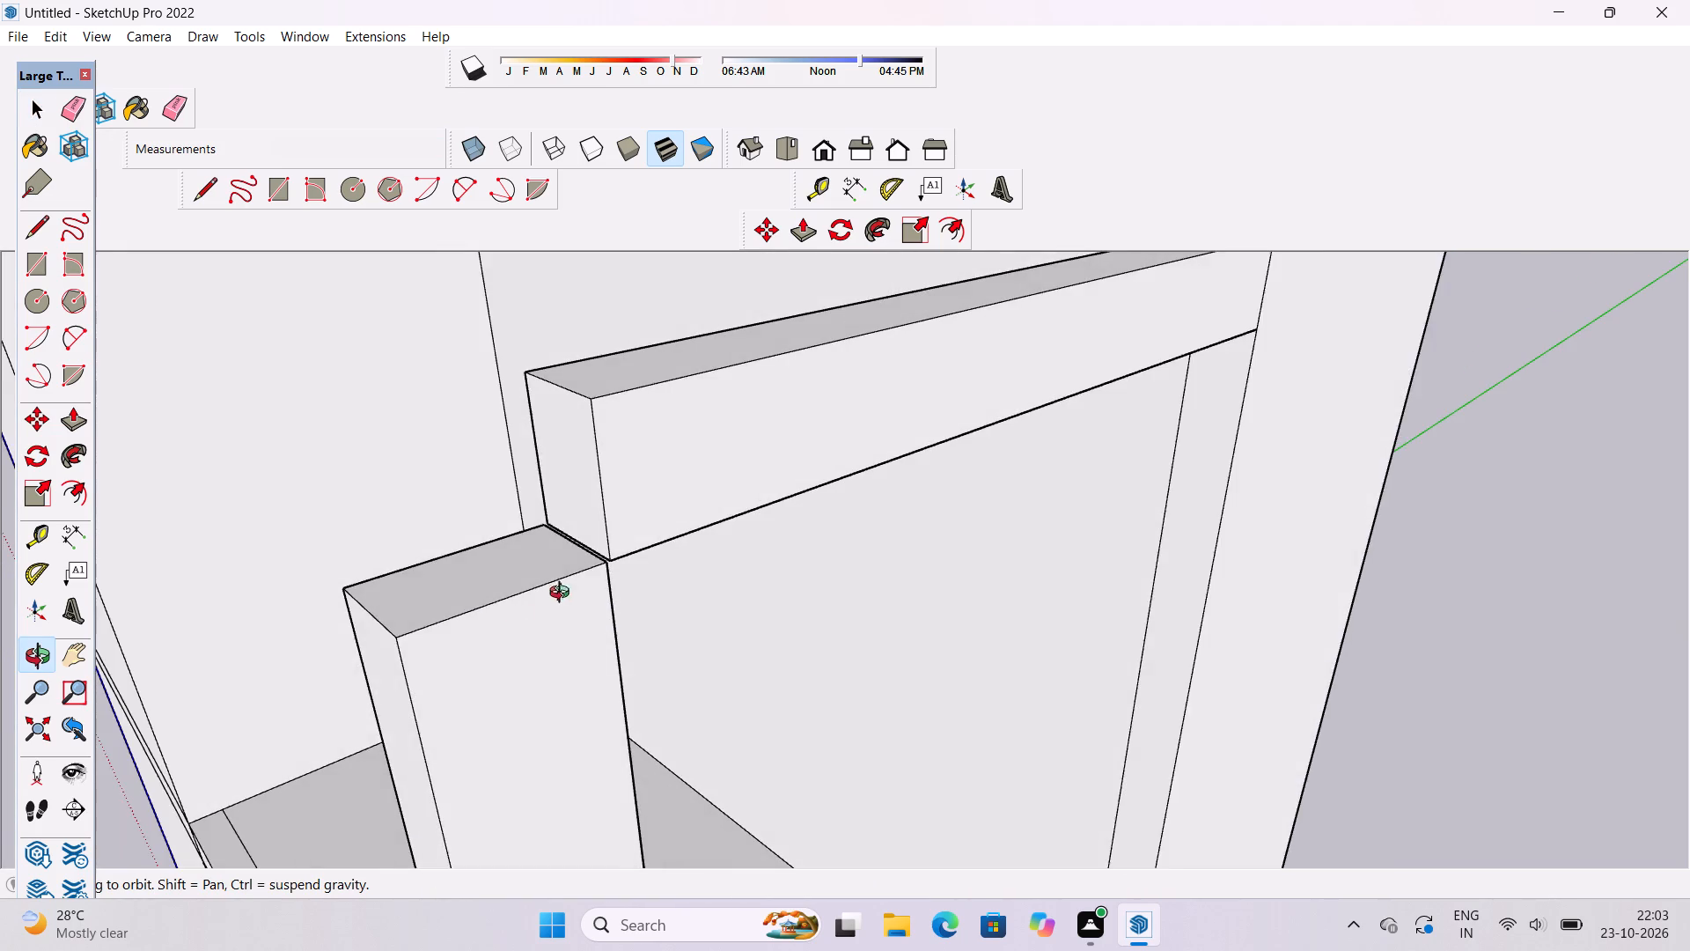
scroll(603, 576, "up", 2)
left_click(603, 576, "shift")
left_click_drag(603, 583, 703, 542)
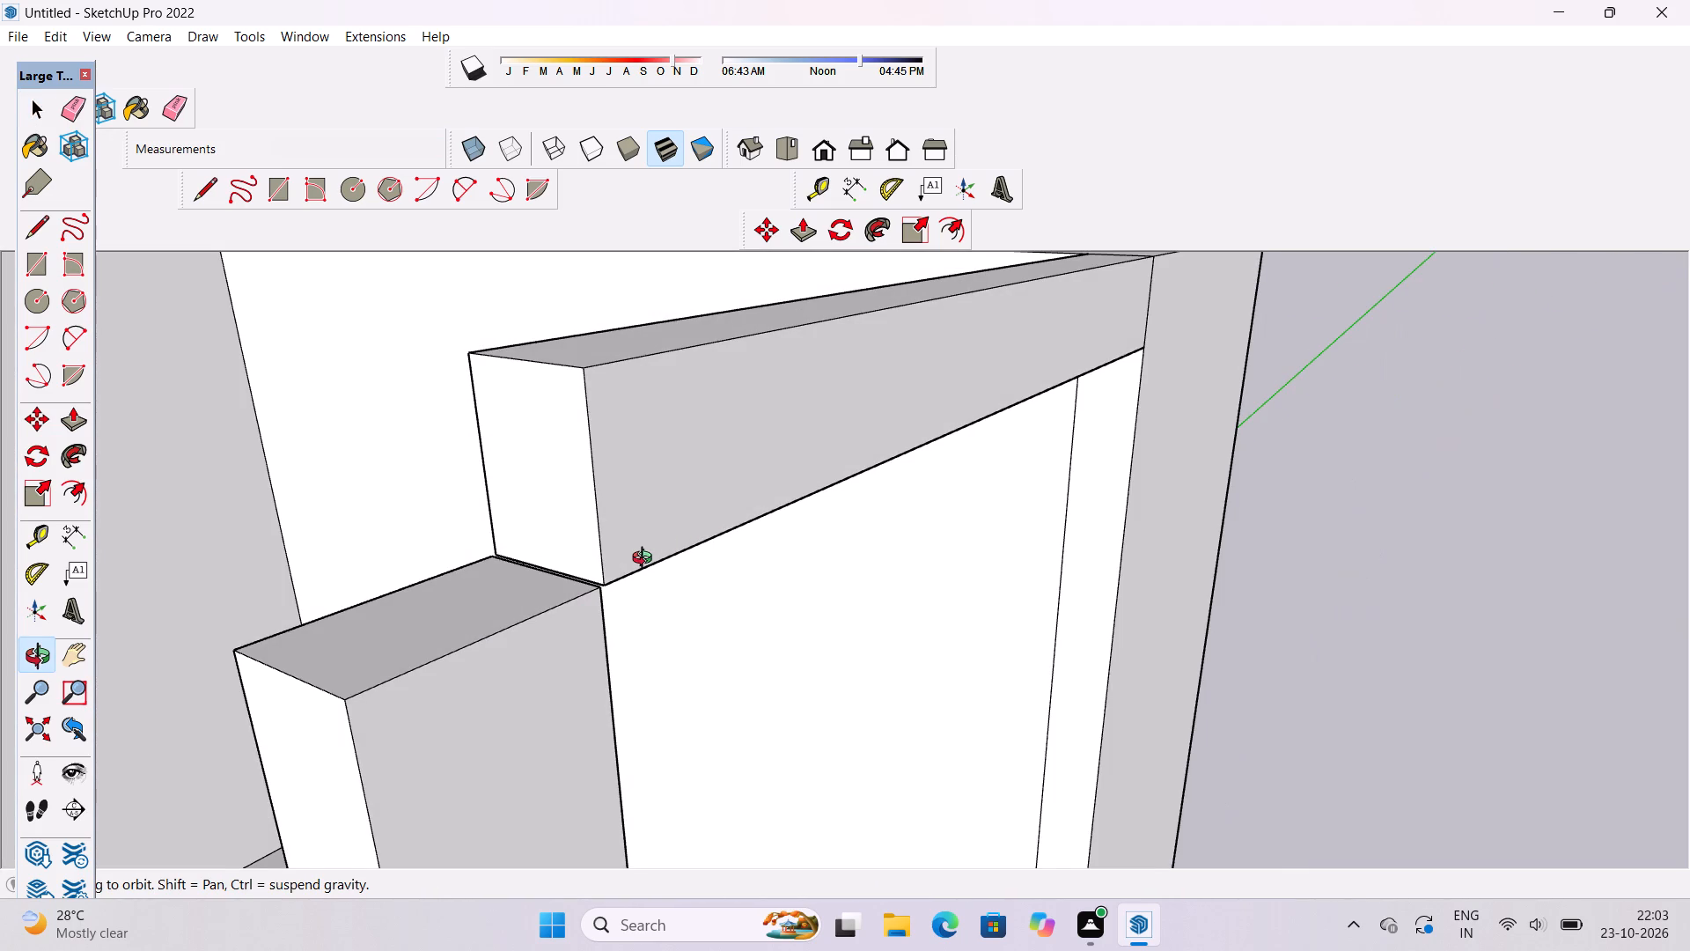
key("p")
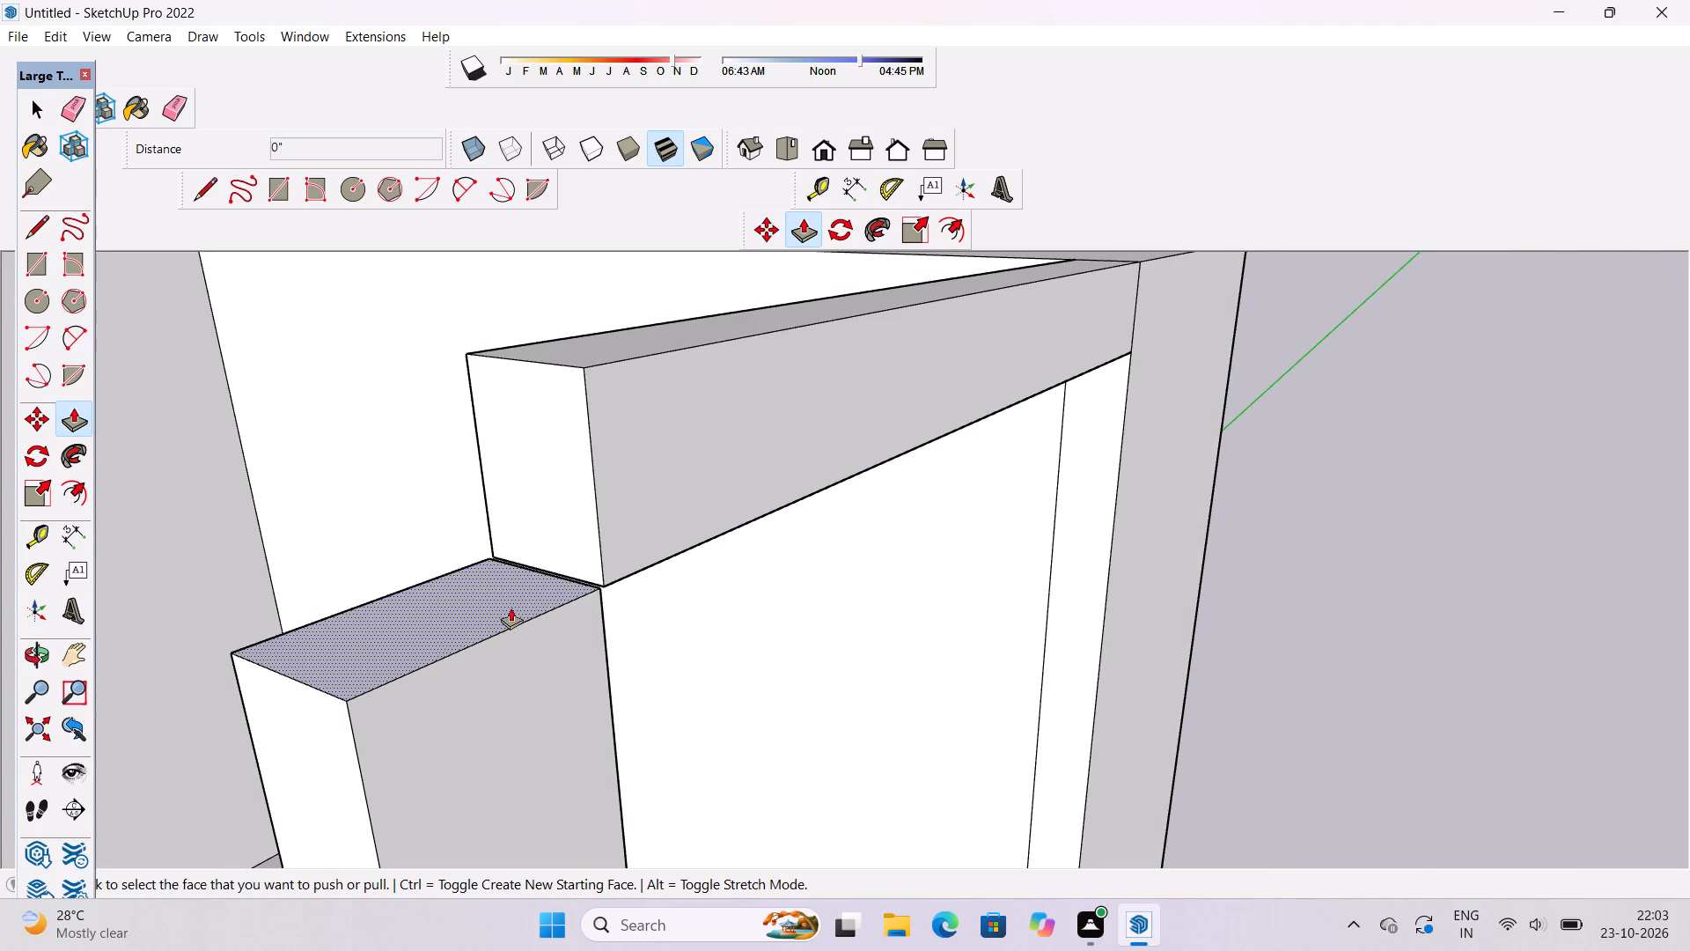
left_click(596, 520)
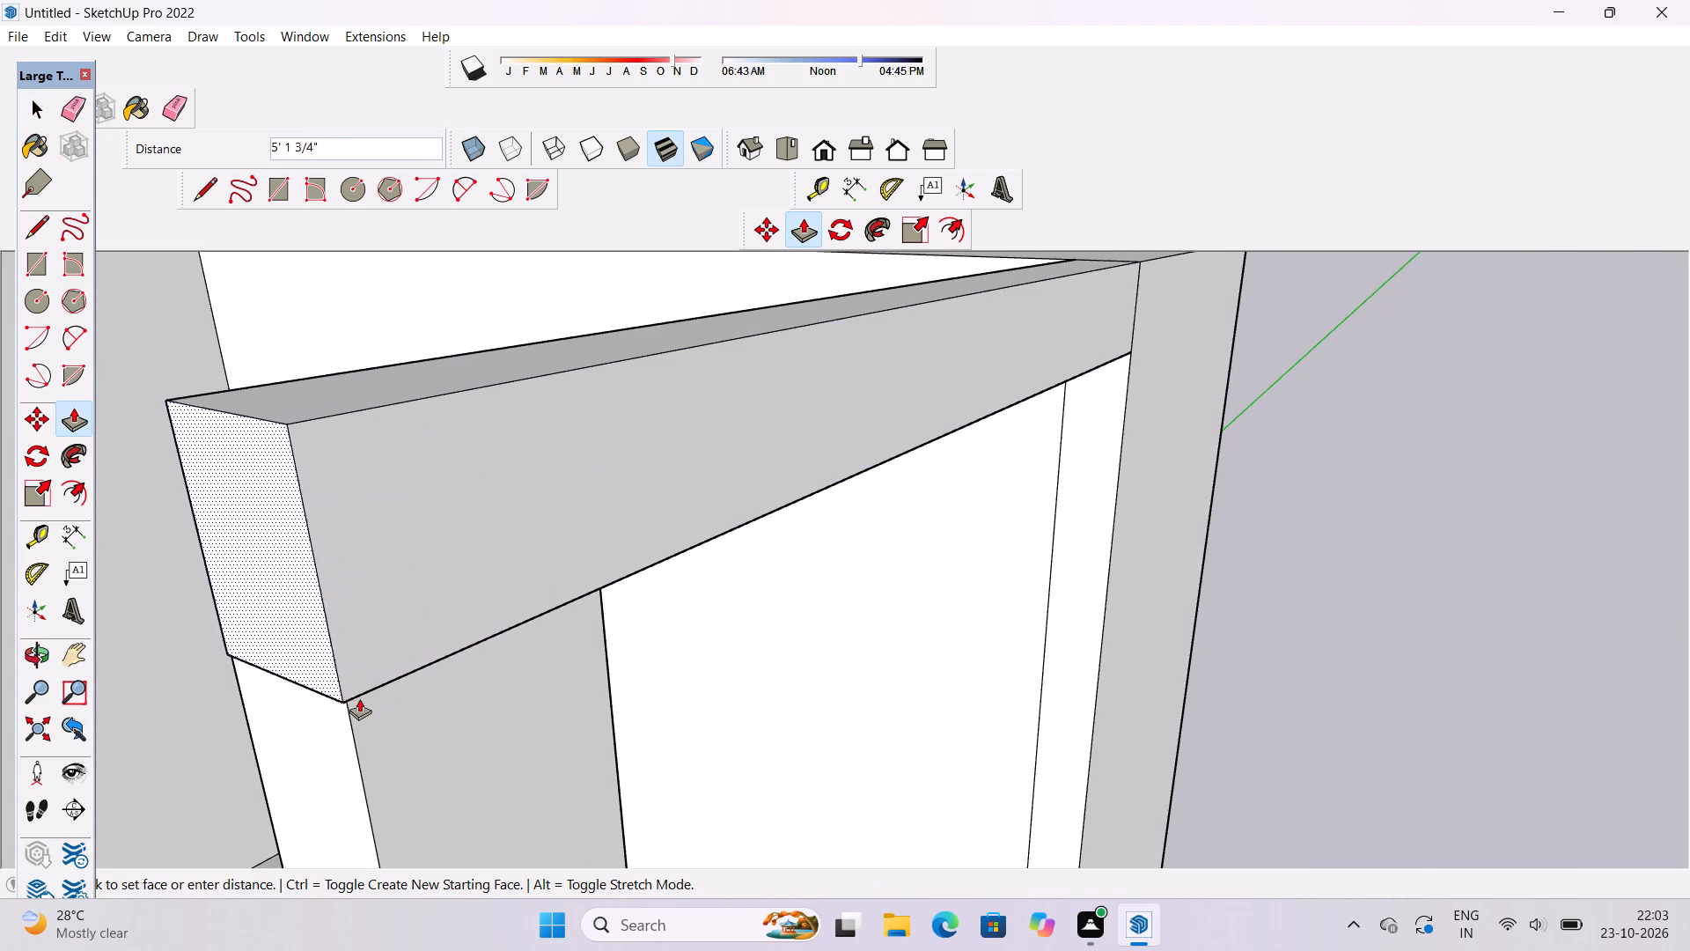
left_click(349, 702)
Erase the leftover vertical edge on the inner face of the top terrace's corner column, below the beam.
key("o")
left_click_drag(777, 630, 719, 569)
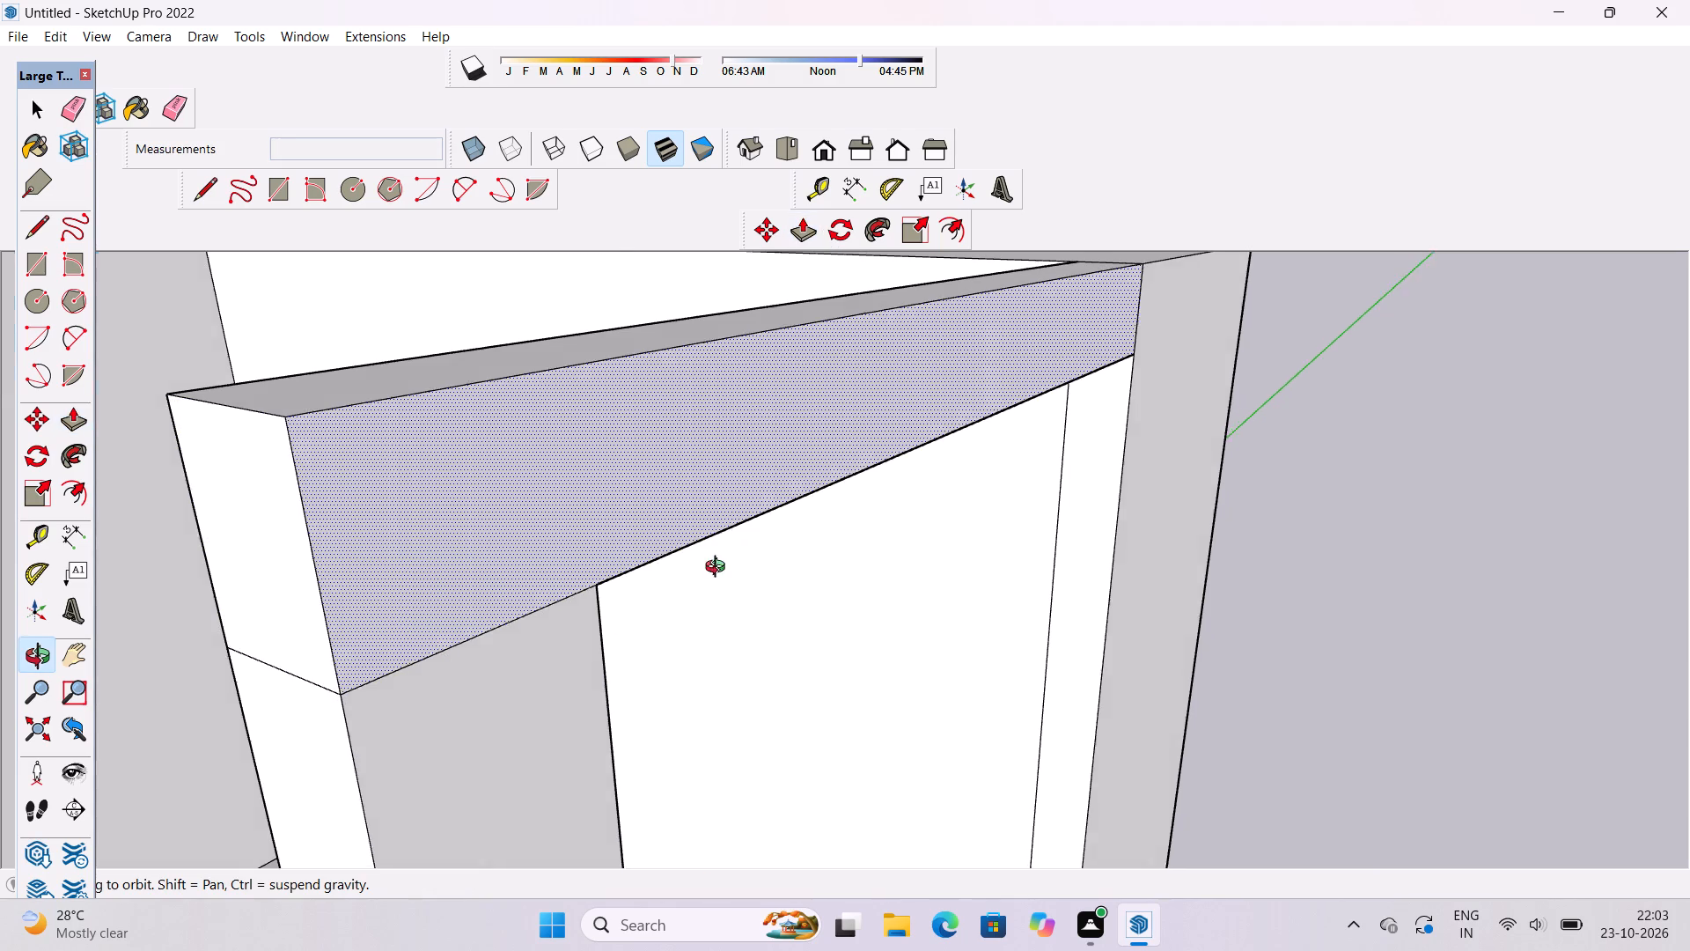
left_click_drag(719, 569, 491, 440)
scroll(784, 372, "down", 12)
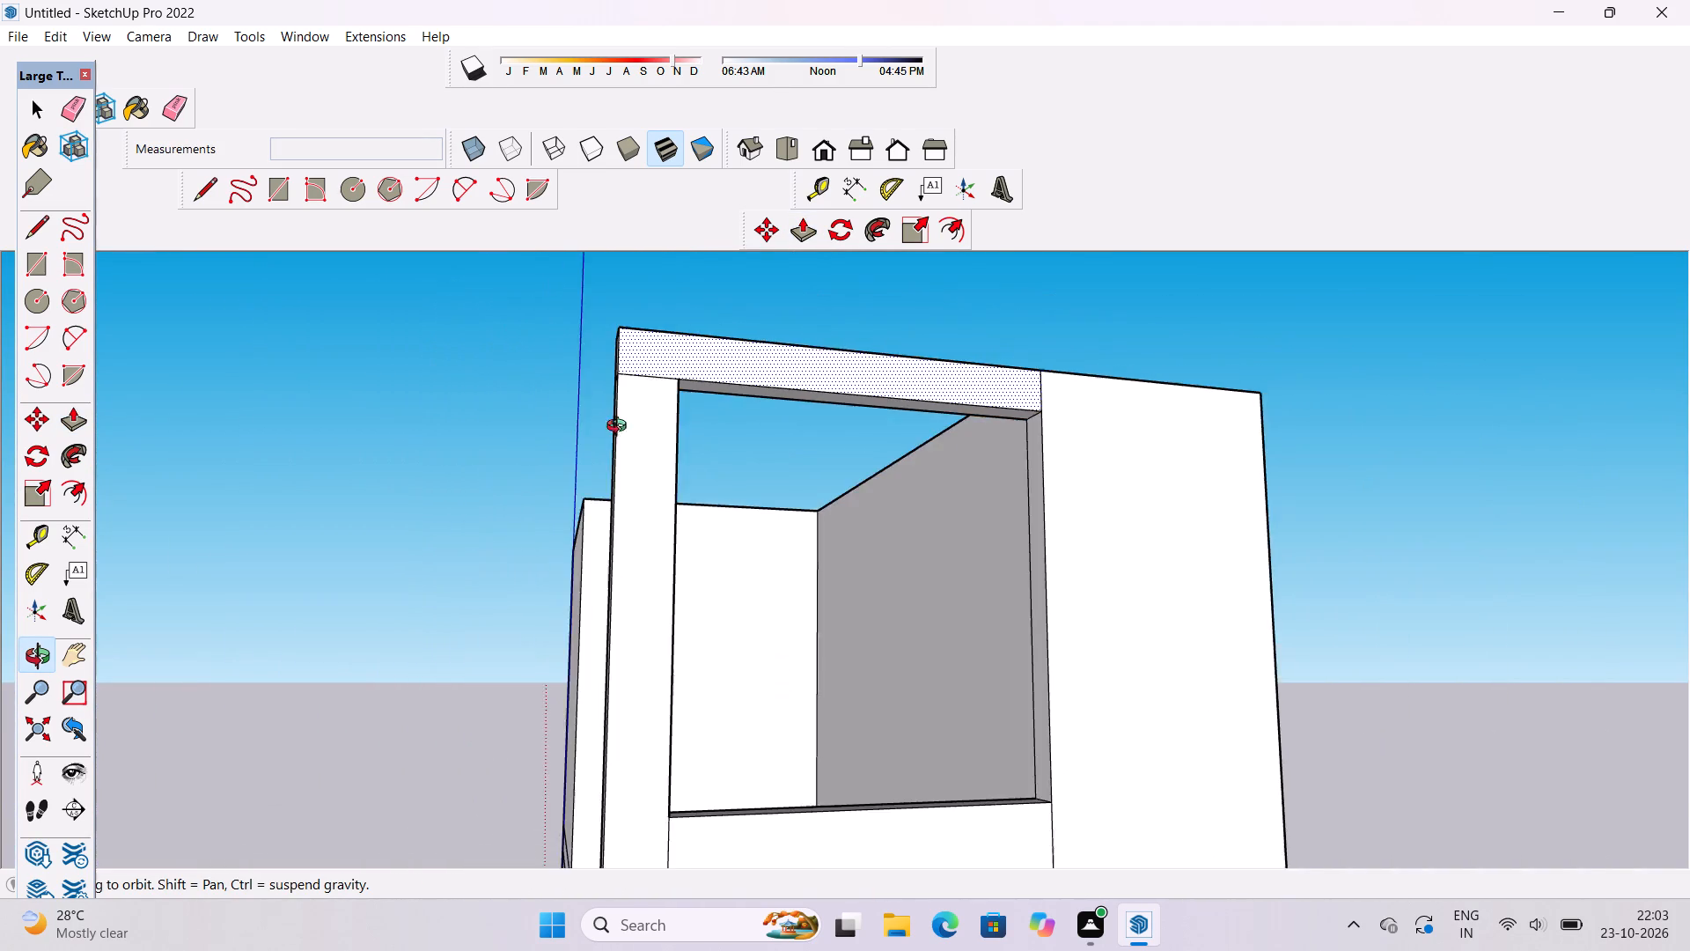
left_click_drag(685, 439, 1113, 494)
scroll(1174, 475, "down", 4)
left_click_drag(1178, 474, 1099, 366)
left_click_drag(1091, 401, 1232, 423)
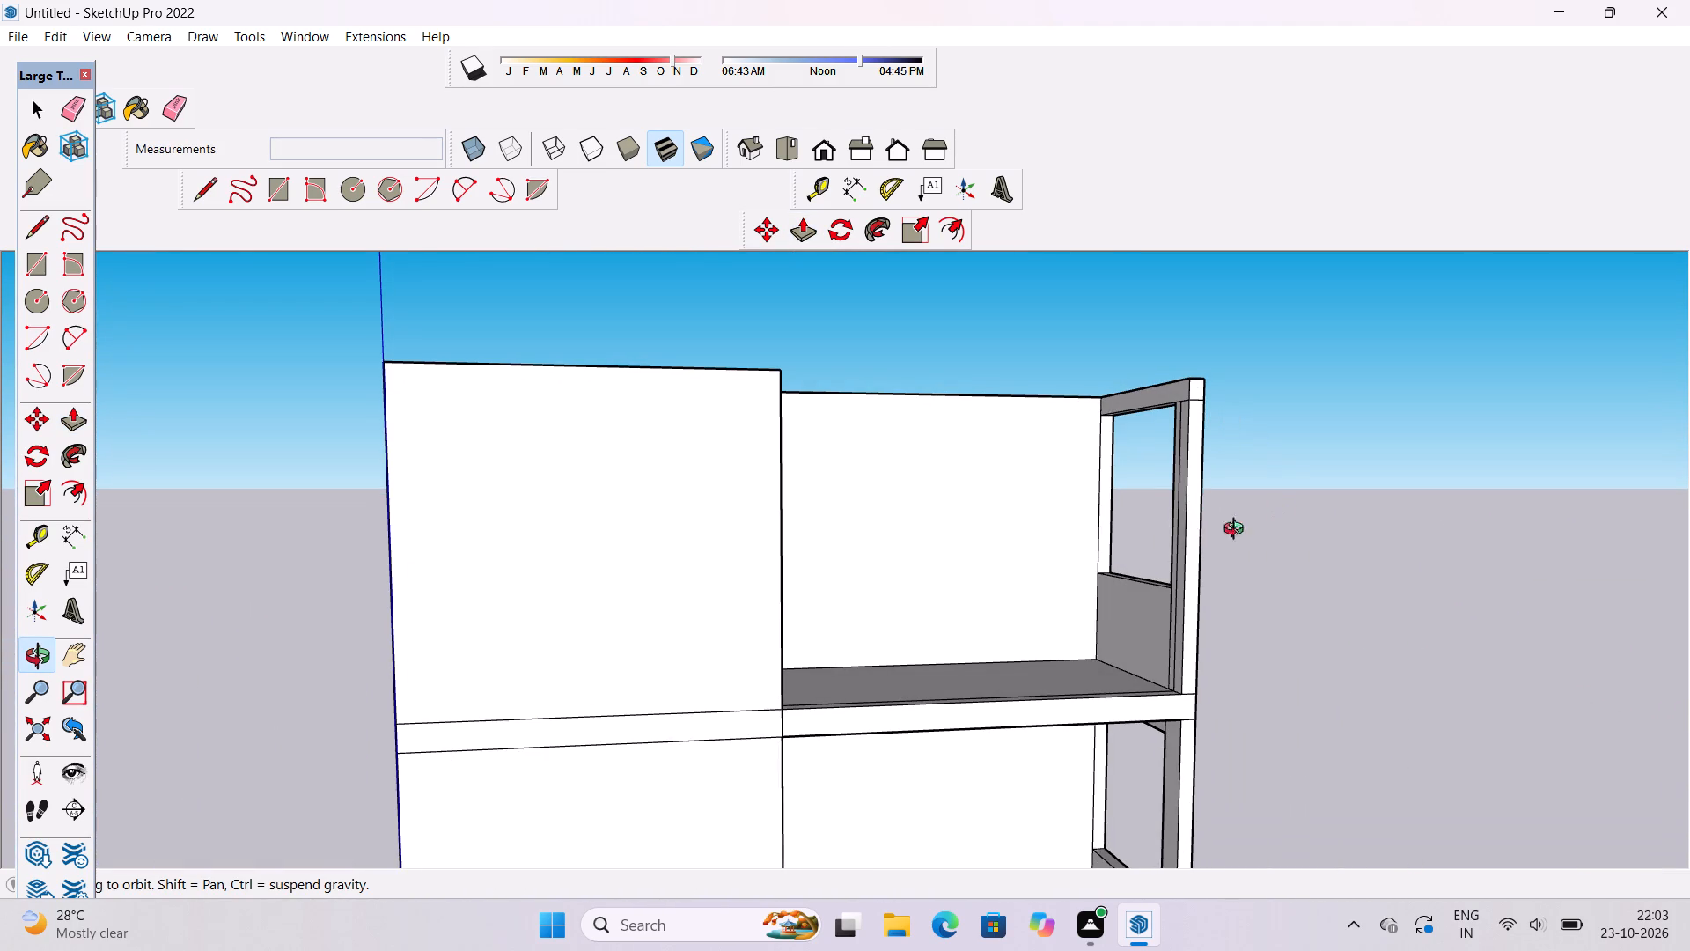
scroll(1157, 530, "up", 1)
left_click_drag(1157, 530, 1088, 525, "shift")
left_click_drag(1074, 520, 1223, 575)
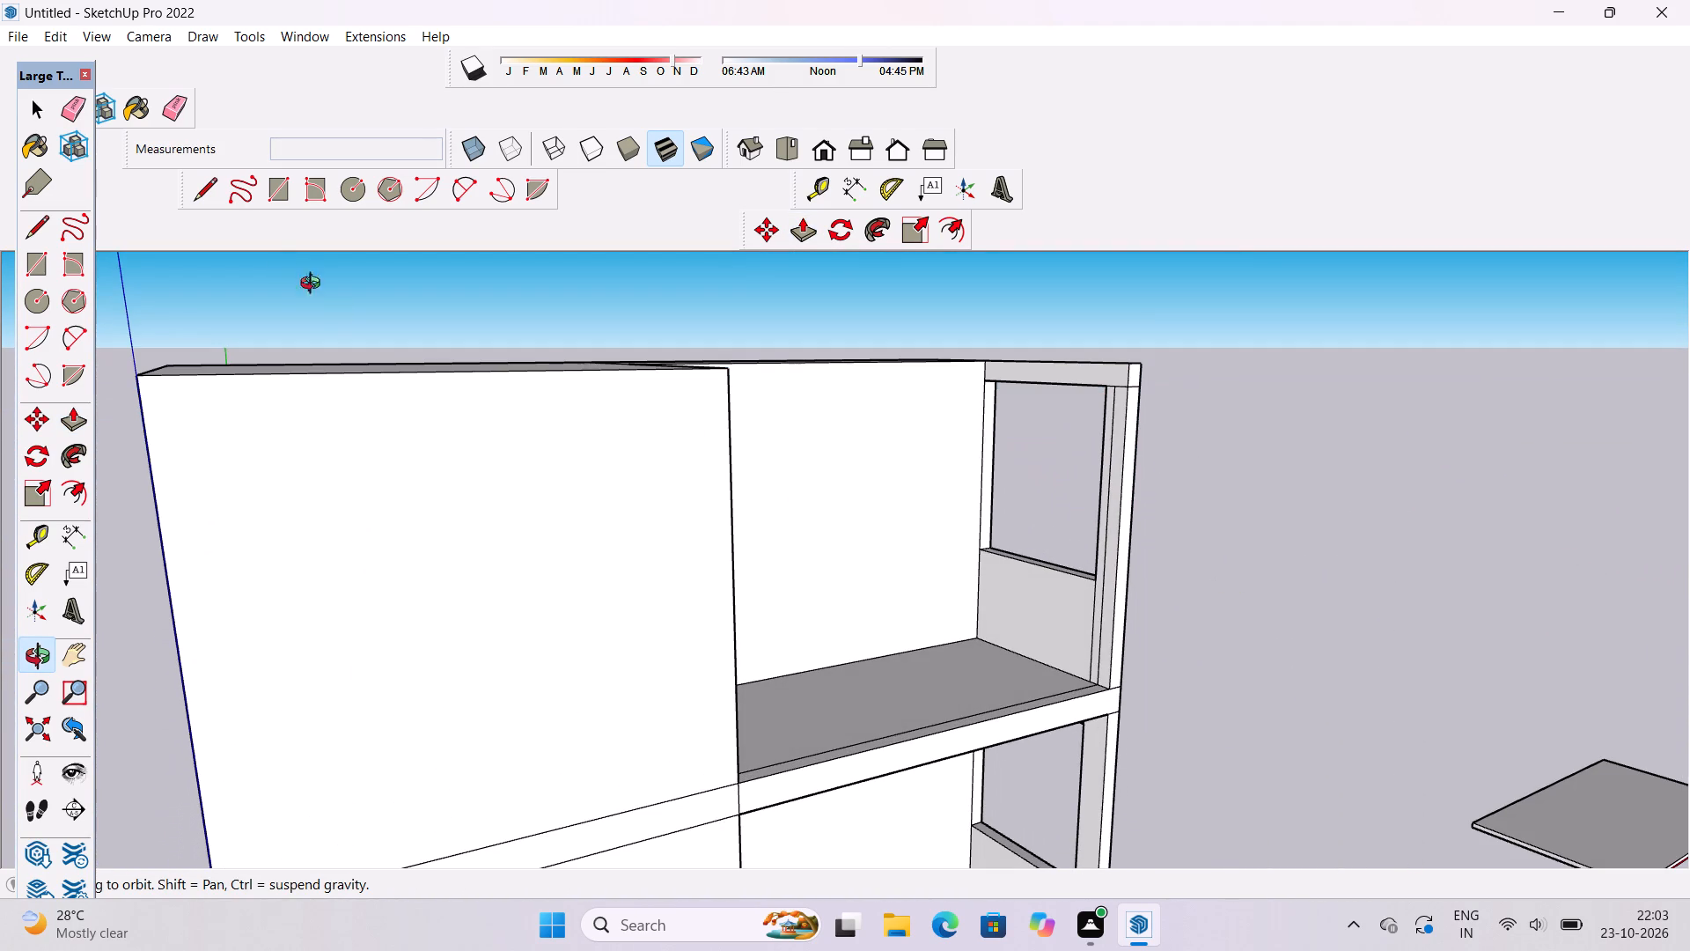
left_click(177, 114)
scroll(1121, 477, "up", 5)
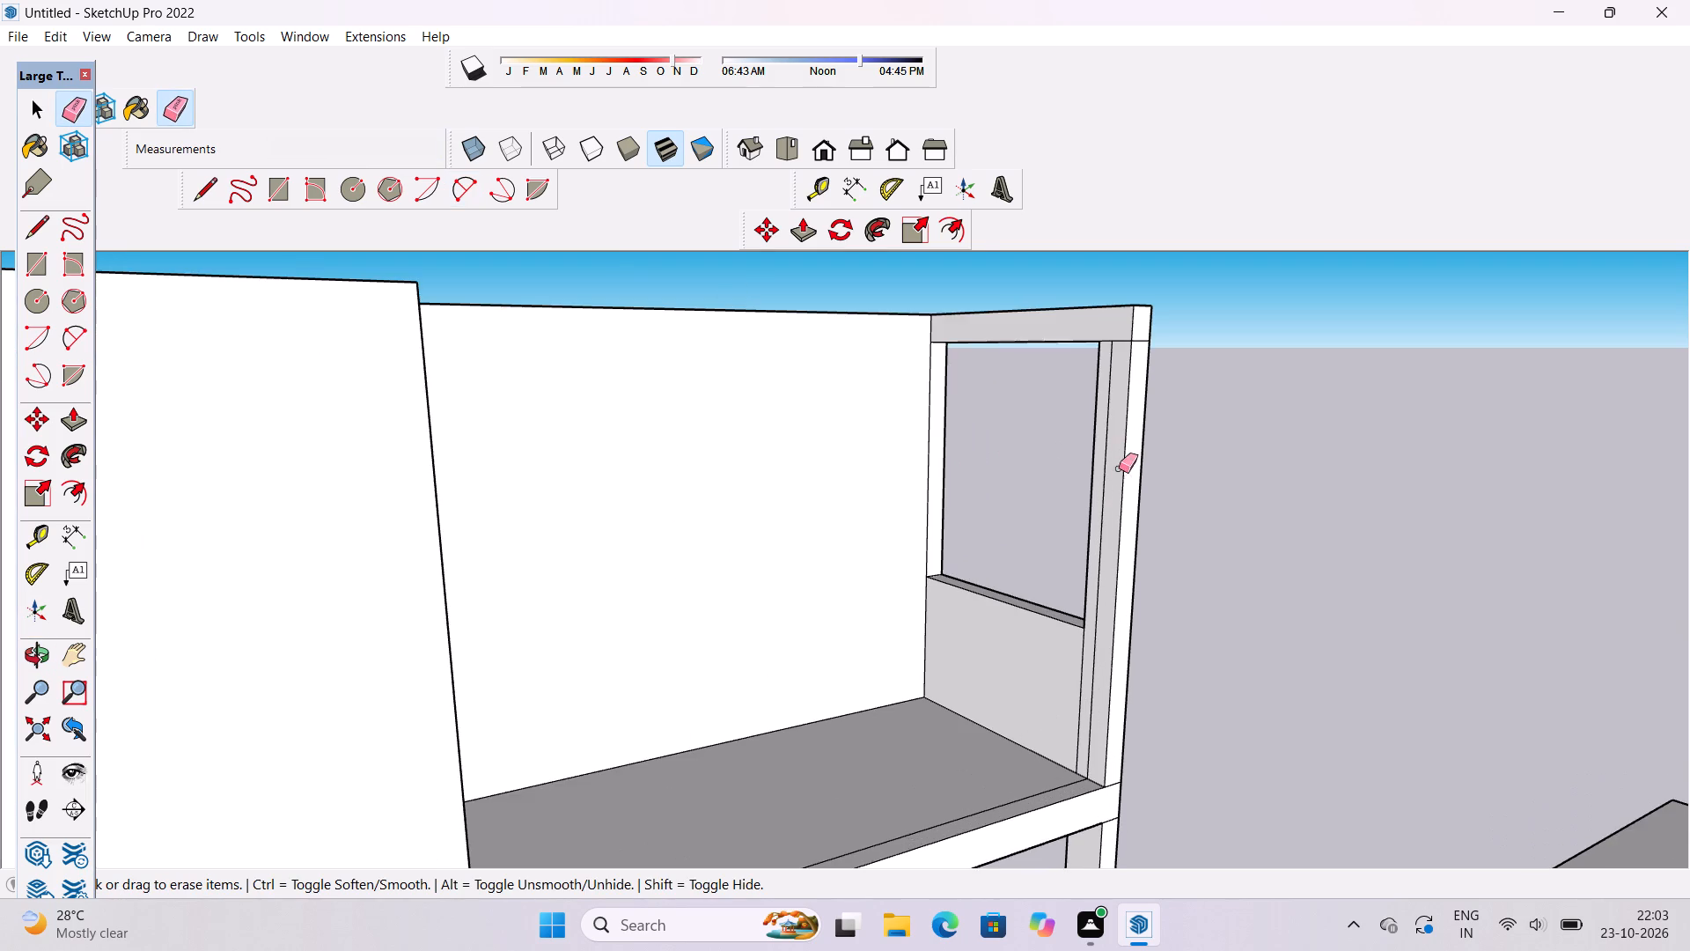
left_click(1106, 428)
scroll(1113, 458, "down", 2)
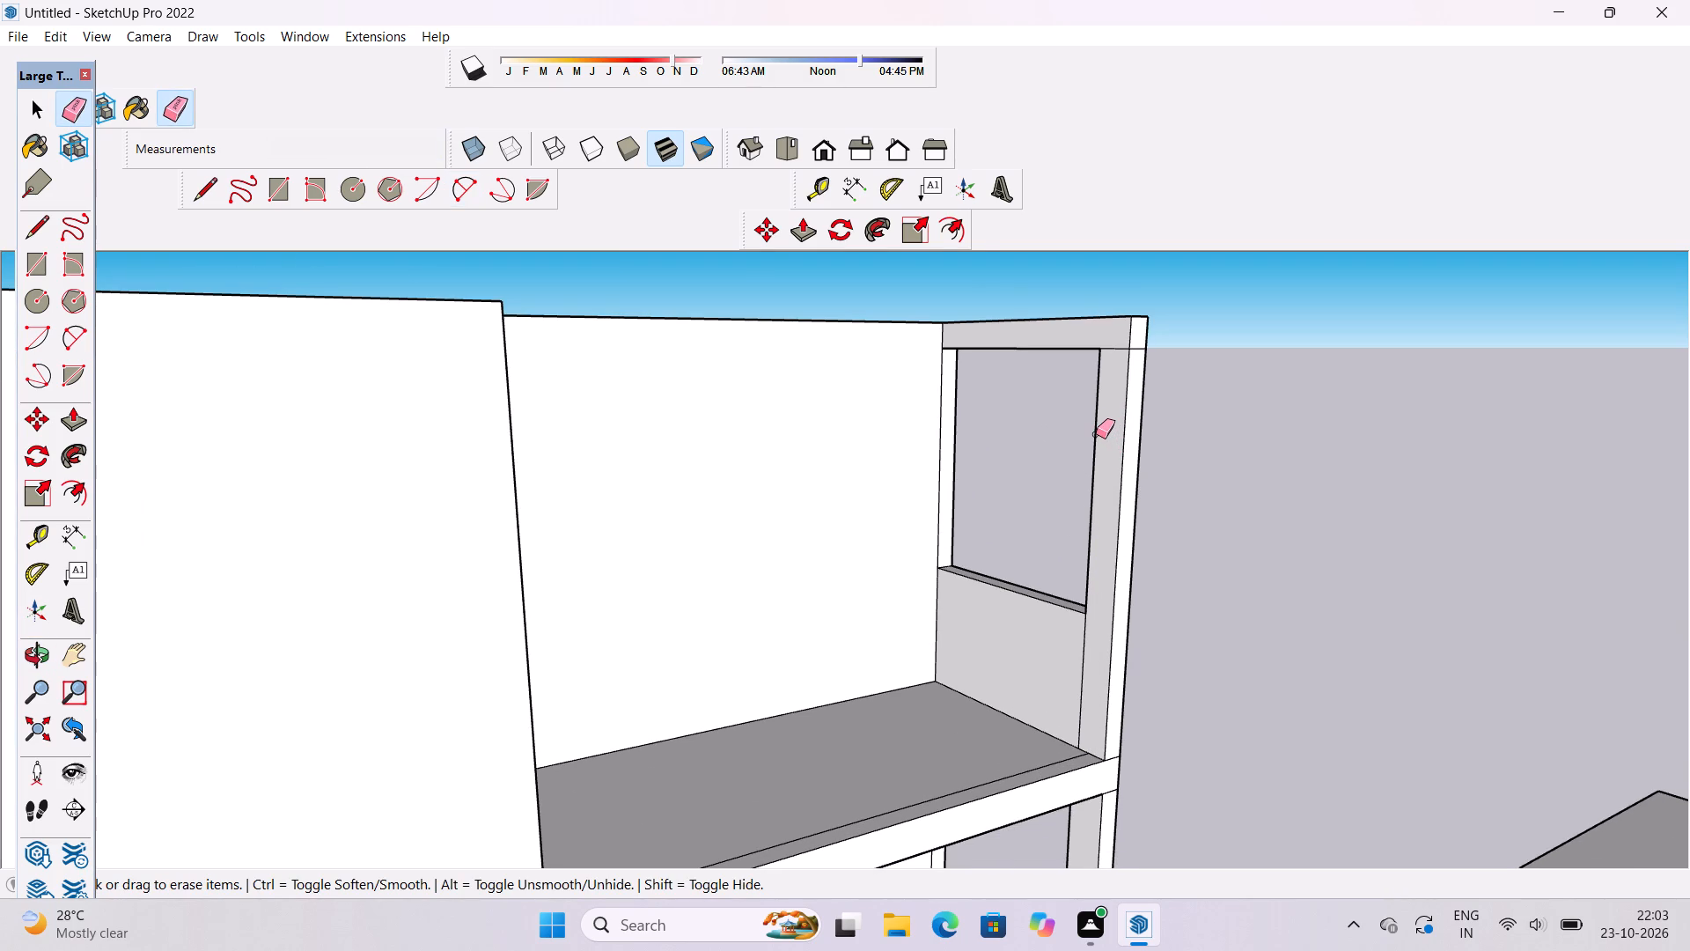
Examine the building mass from several angles, including the roof, the stacked terraces and the top terrace's beam and column.
key("o")
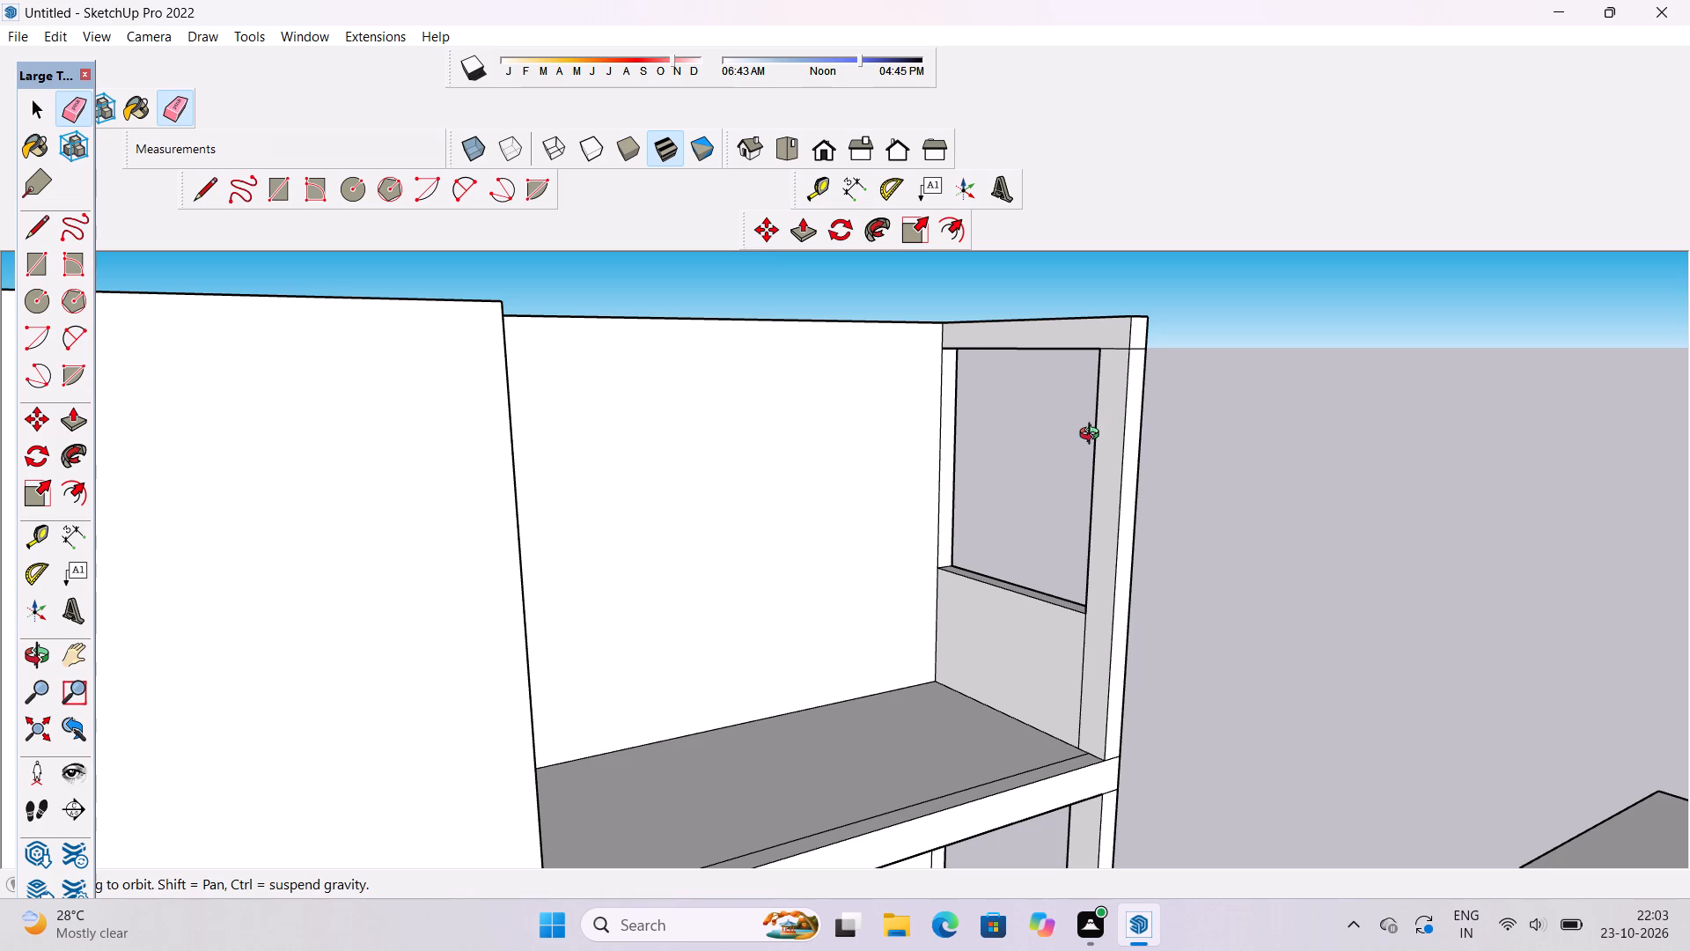
scroll(1086, 439, "down", 3)
left_click_drag(1086, 439, 1095, 497, "shift")
scroll(678, 522, "down", 7)
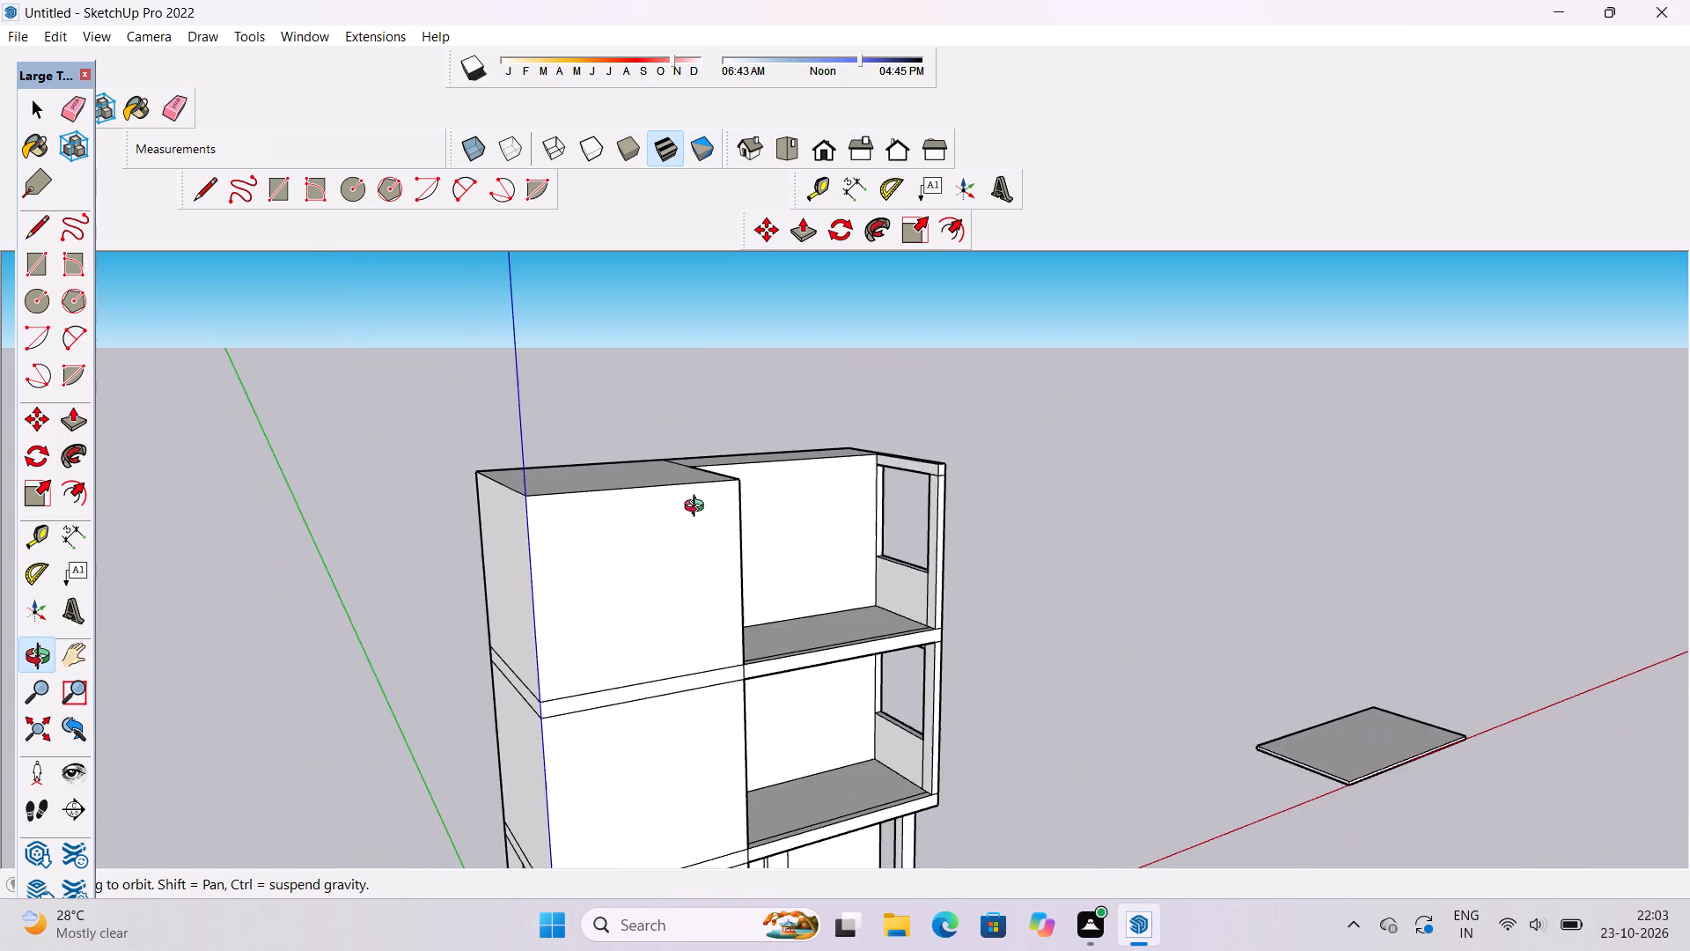
left_click_drag(1078, 456, 790, 470)
scroll(765, 620, "up", 4, "shift")
left_click_drag(633, 655, 884, 429, "shift")
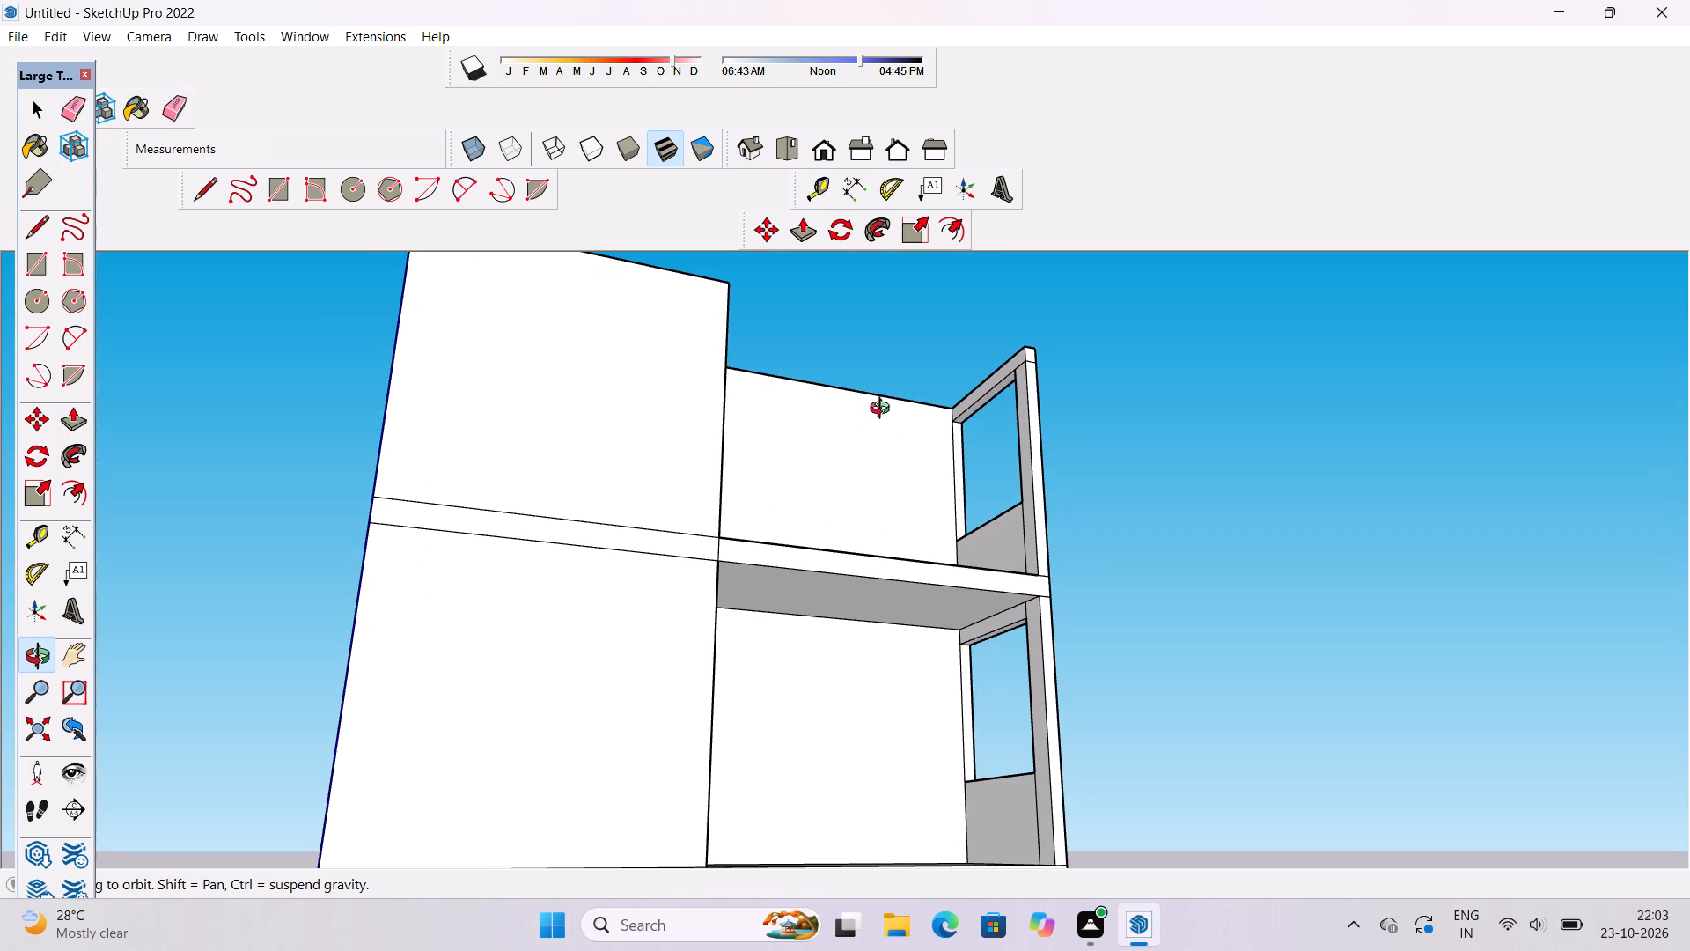
scroll(878, 337, "down", 3)
left_click_drag(822, 380, 696, 375, "shift")
left_click_drag(696, 375, 723, 525)
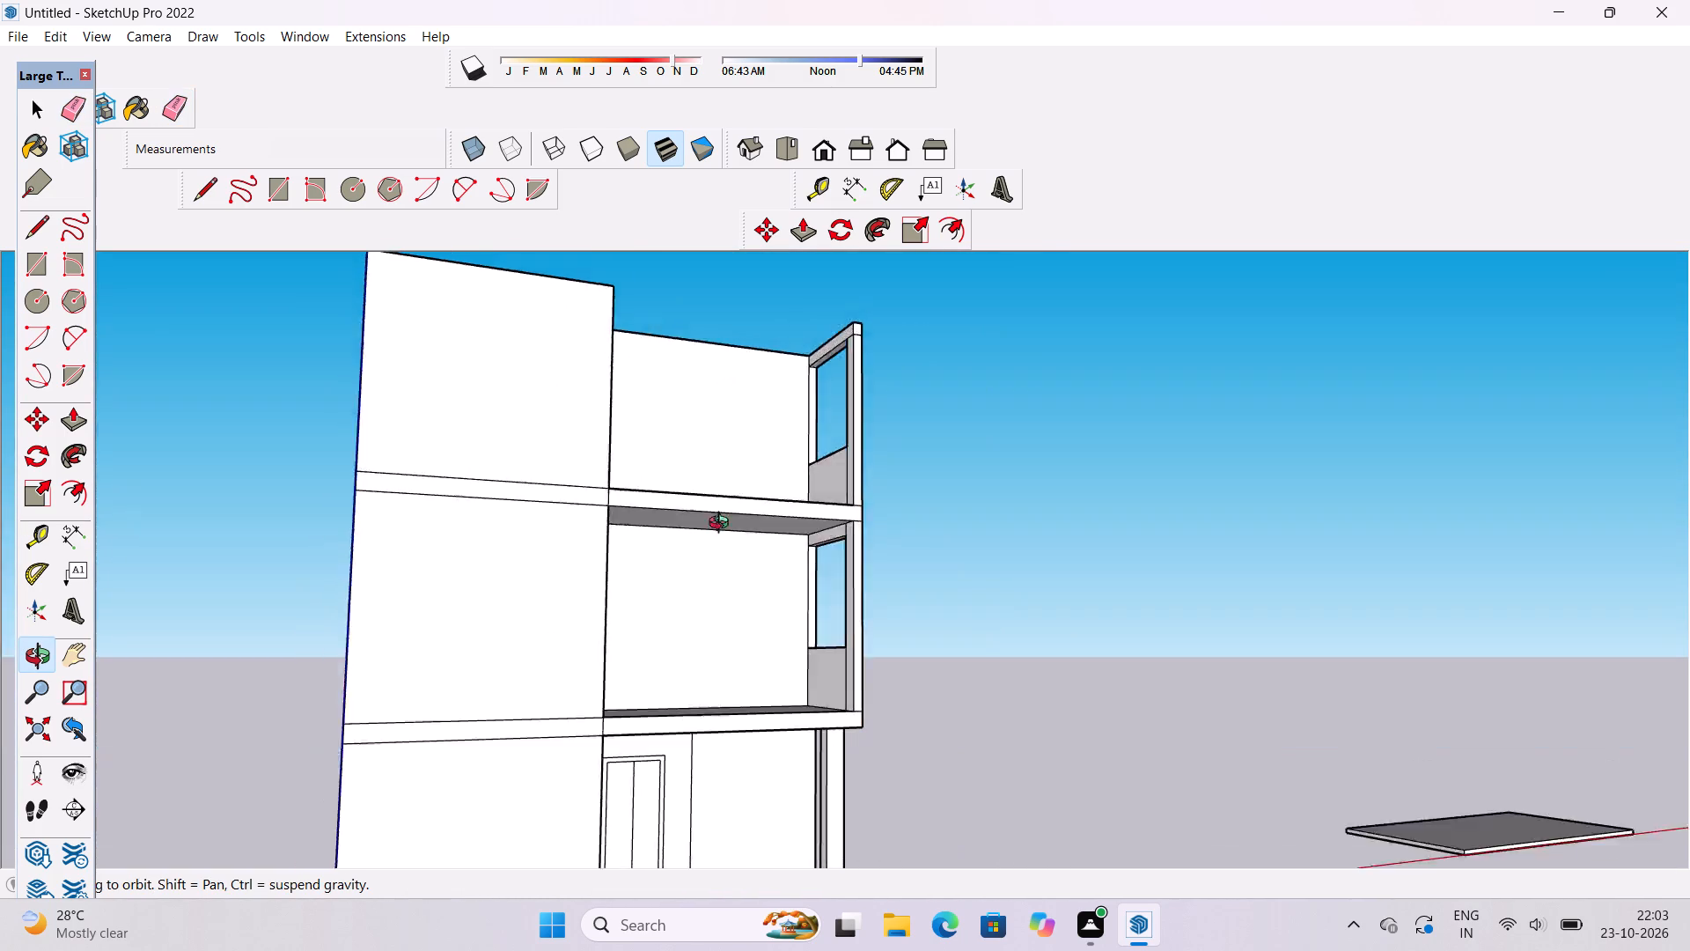
left_click_drag(723, 525, 725, 539)
scroll(719, 527, "down", 5)
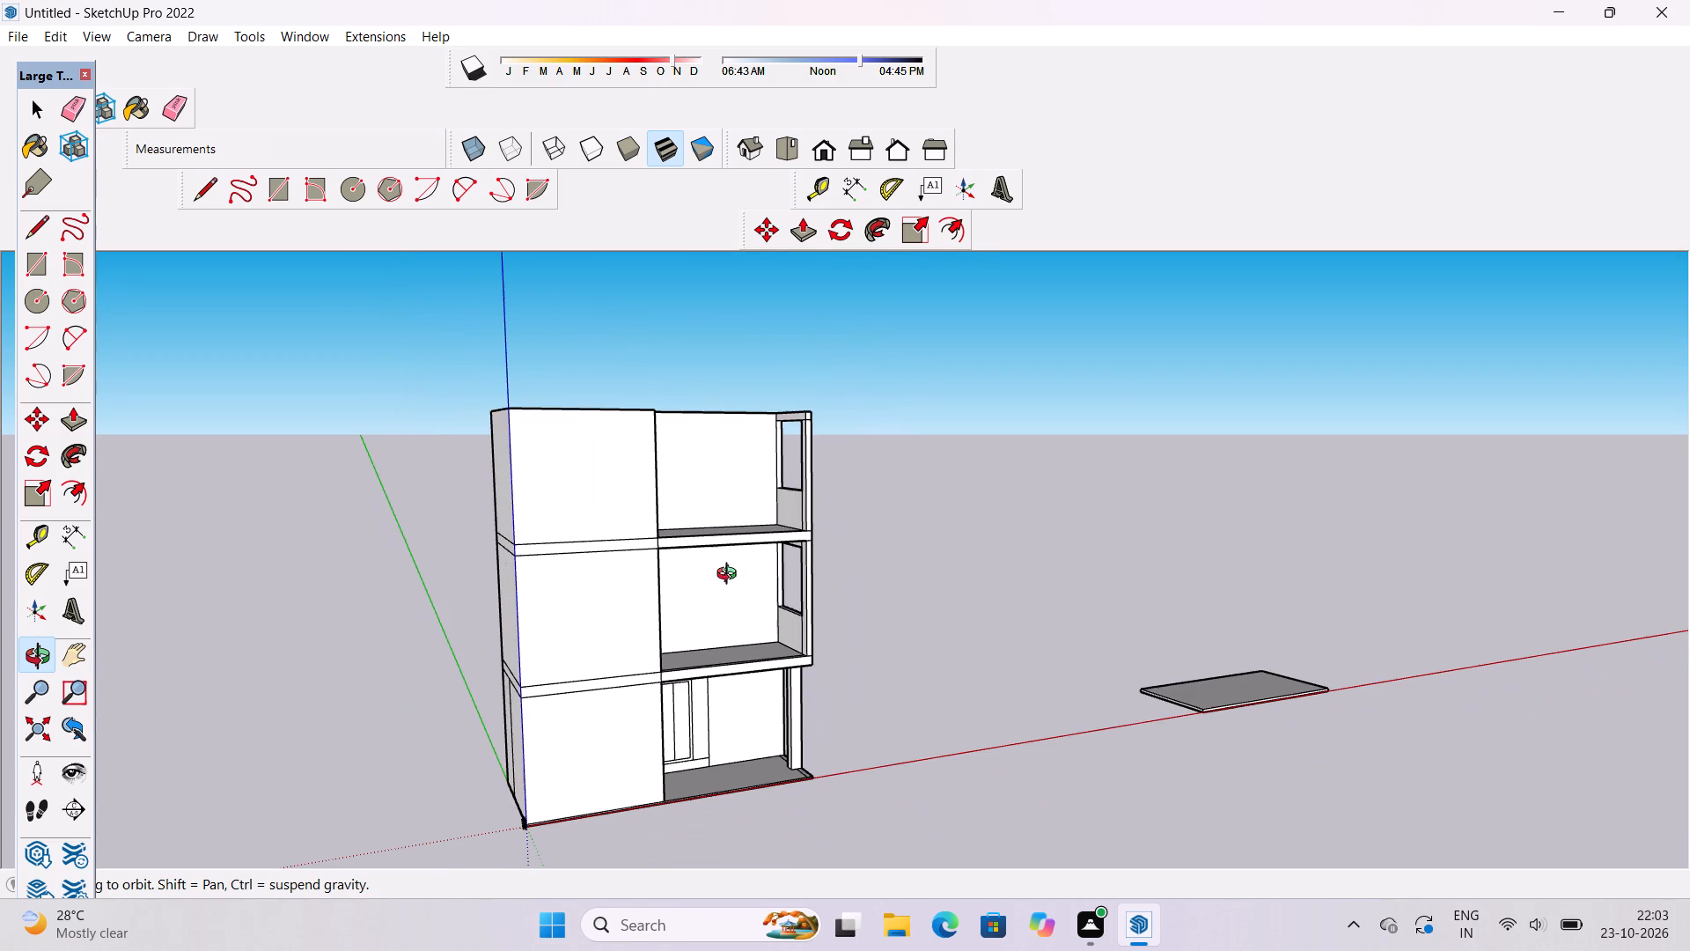
left_click_drag(602, 431, 605, 533, "shift")
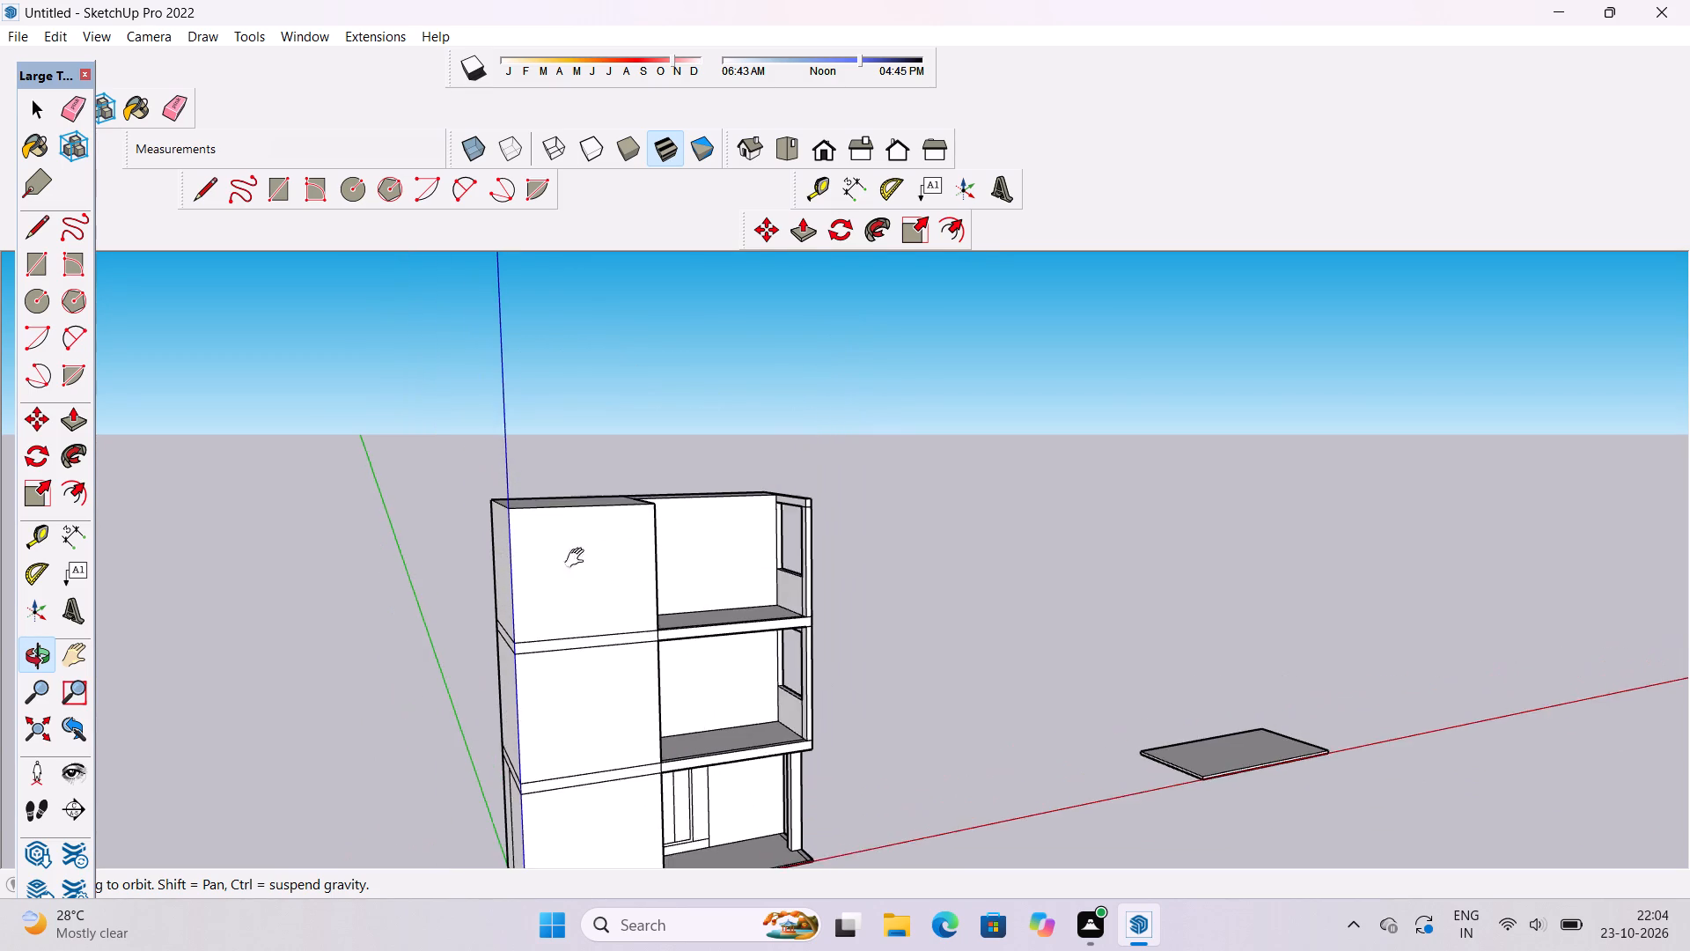
left_click_drag(545, 589, 643, 618)
left_click_drag(576, 651, 540, 595, "shift")
left_click_drag(629, 508, 427, 684)
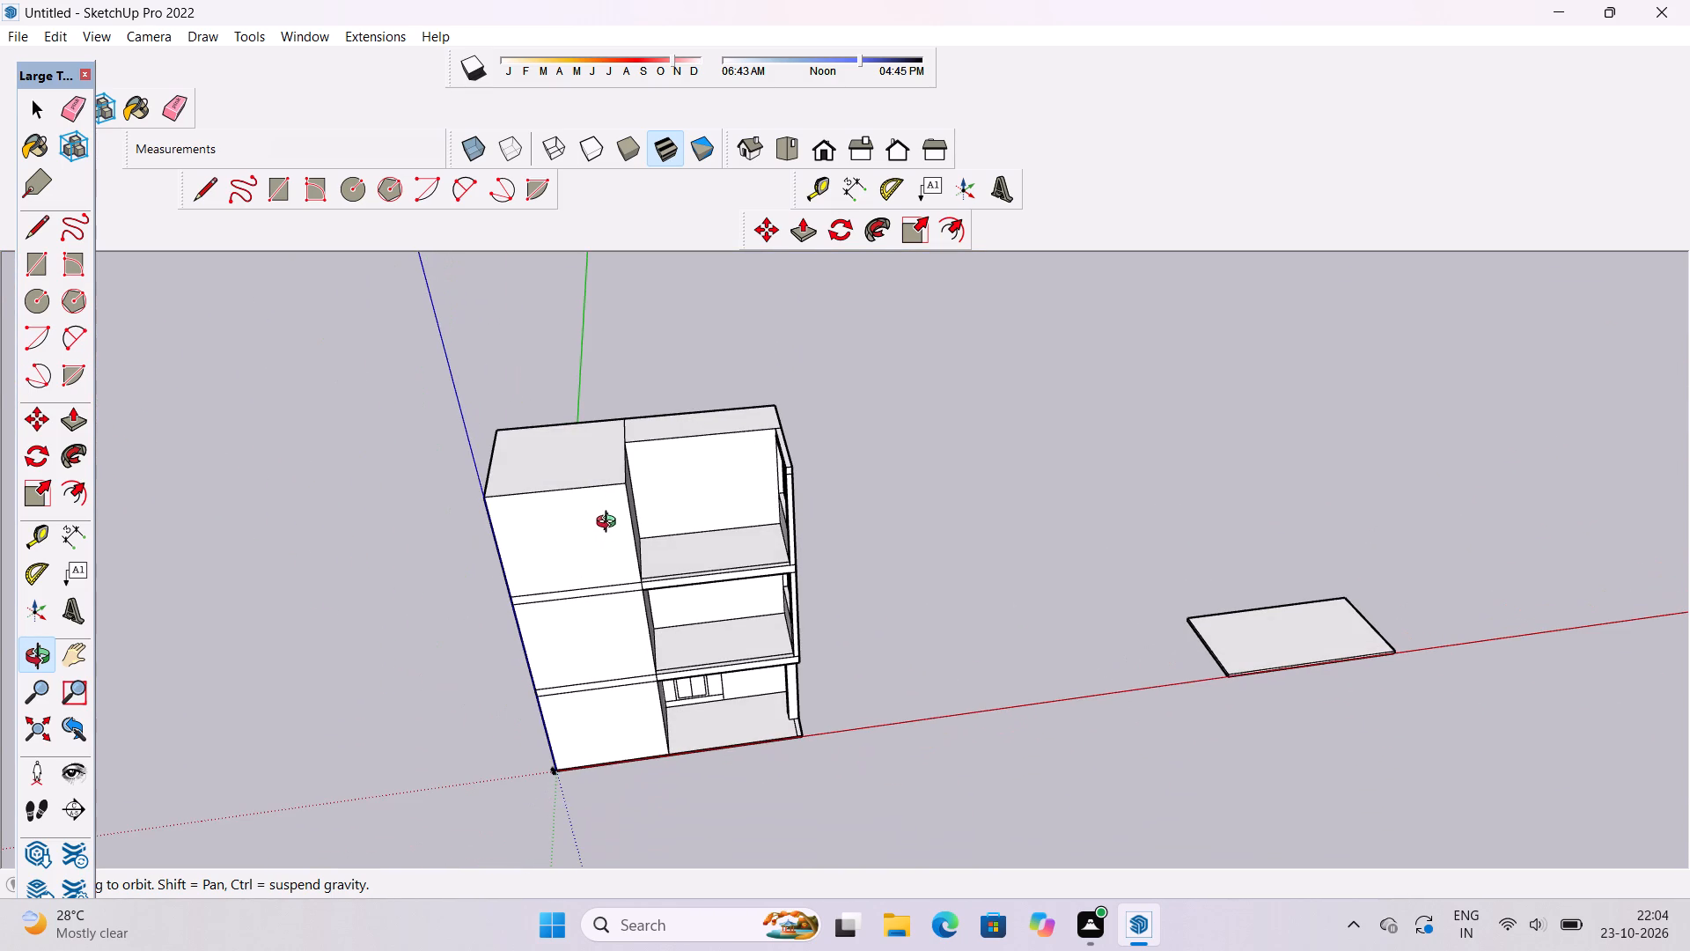
left_click_drag(617, 520, 622, 542, "shift")
left_click_drag(672, 548, 514, 582)
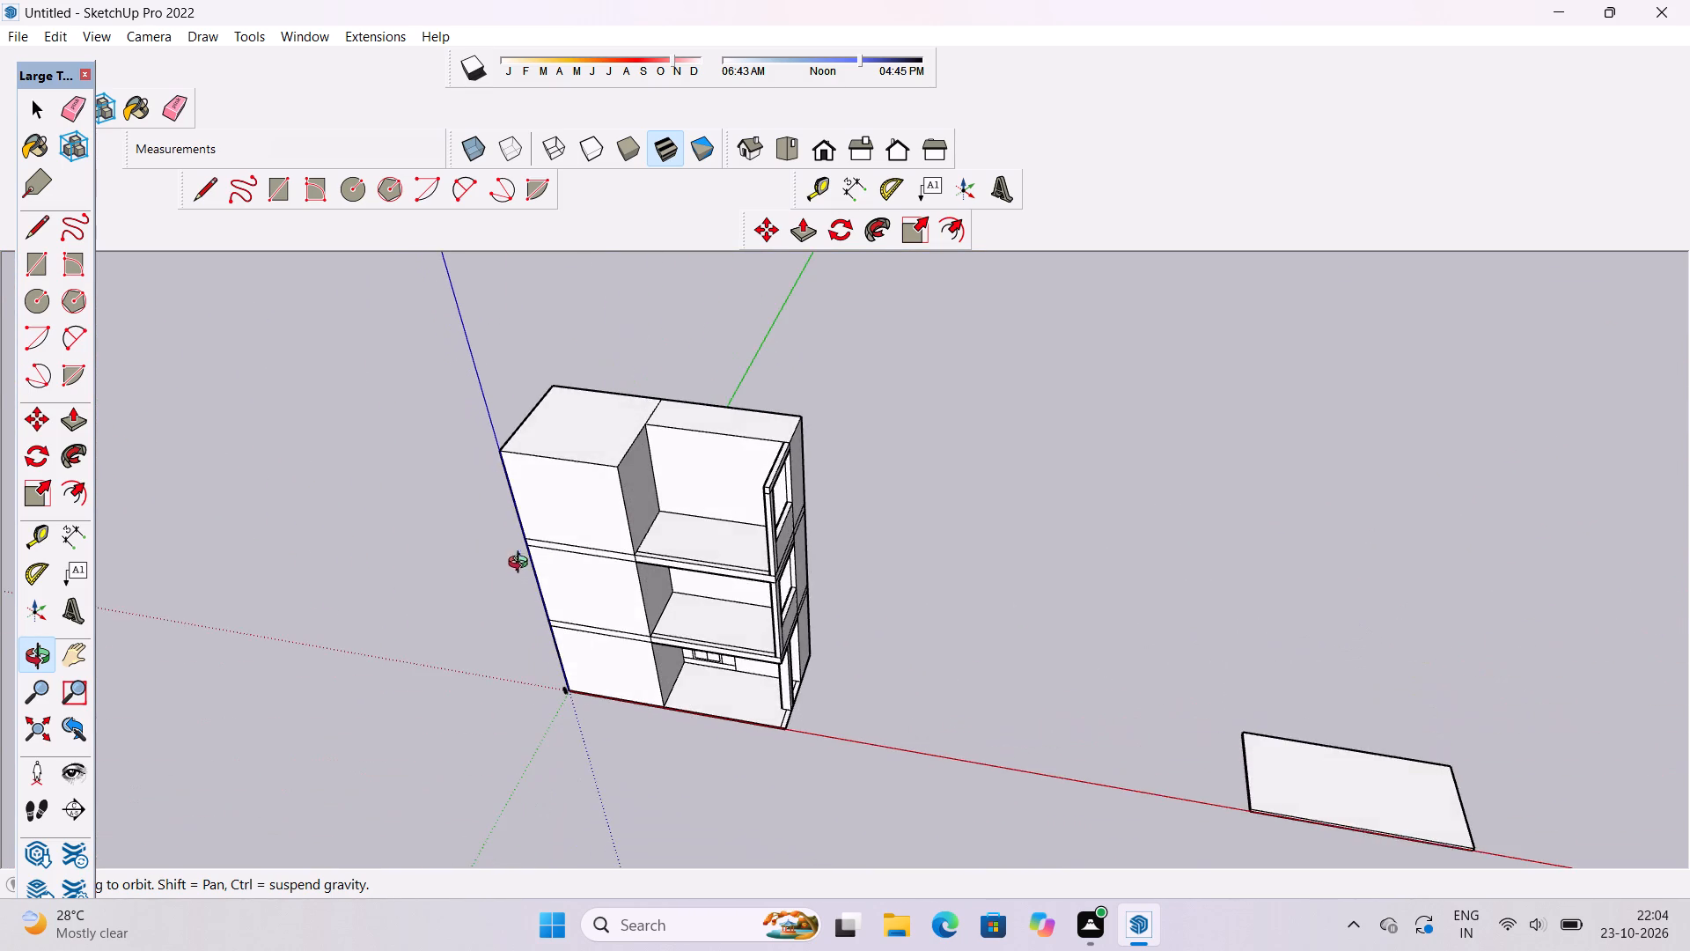
scroll(602, 477, "up", 4)
left_click_drag(586, 463, 609, 521, "shift")
left_click_drag(609, 522, 665, 441)
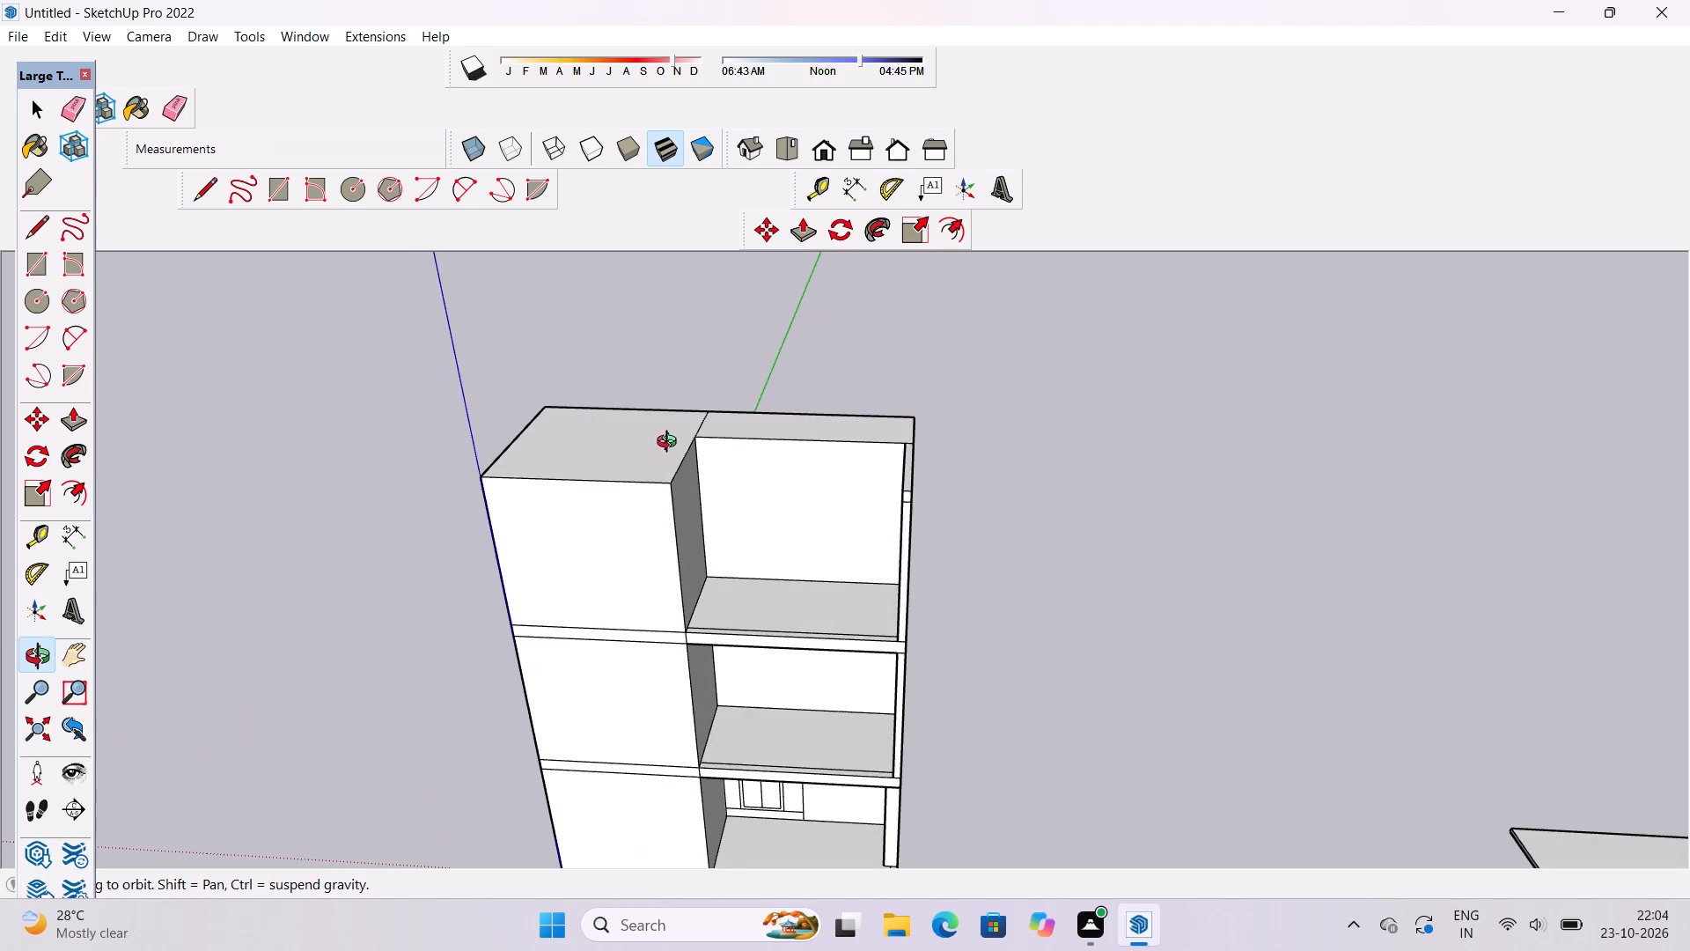
scroll(644, 520, "up", 3)
left_click_drag(643, 534, 651, 552, "shift")
left_click_drag(684, 561, 691, 602)
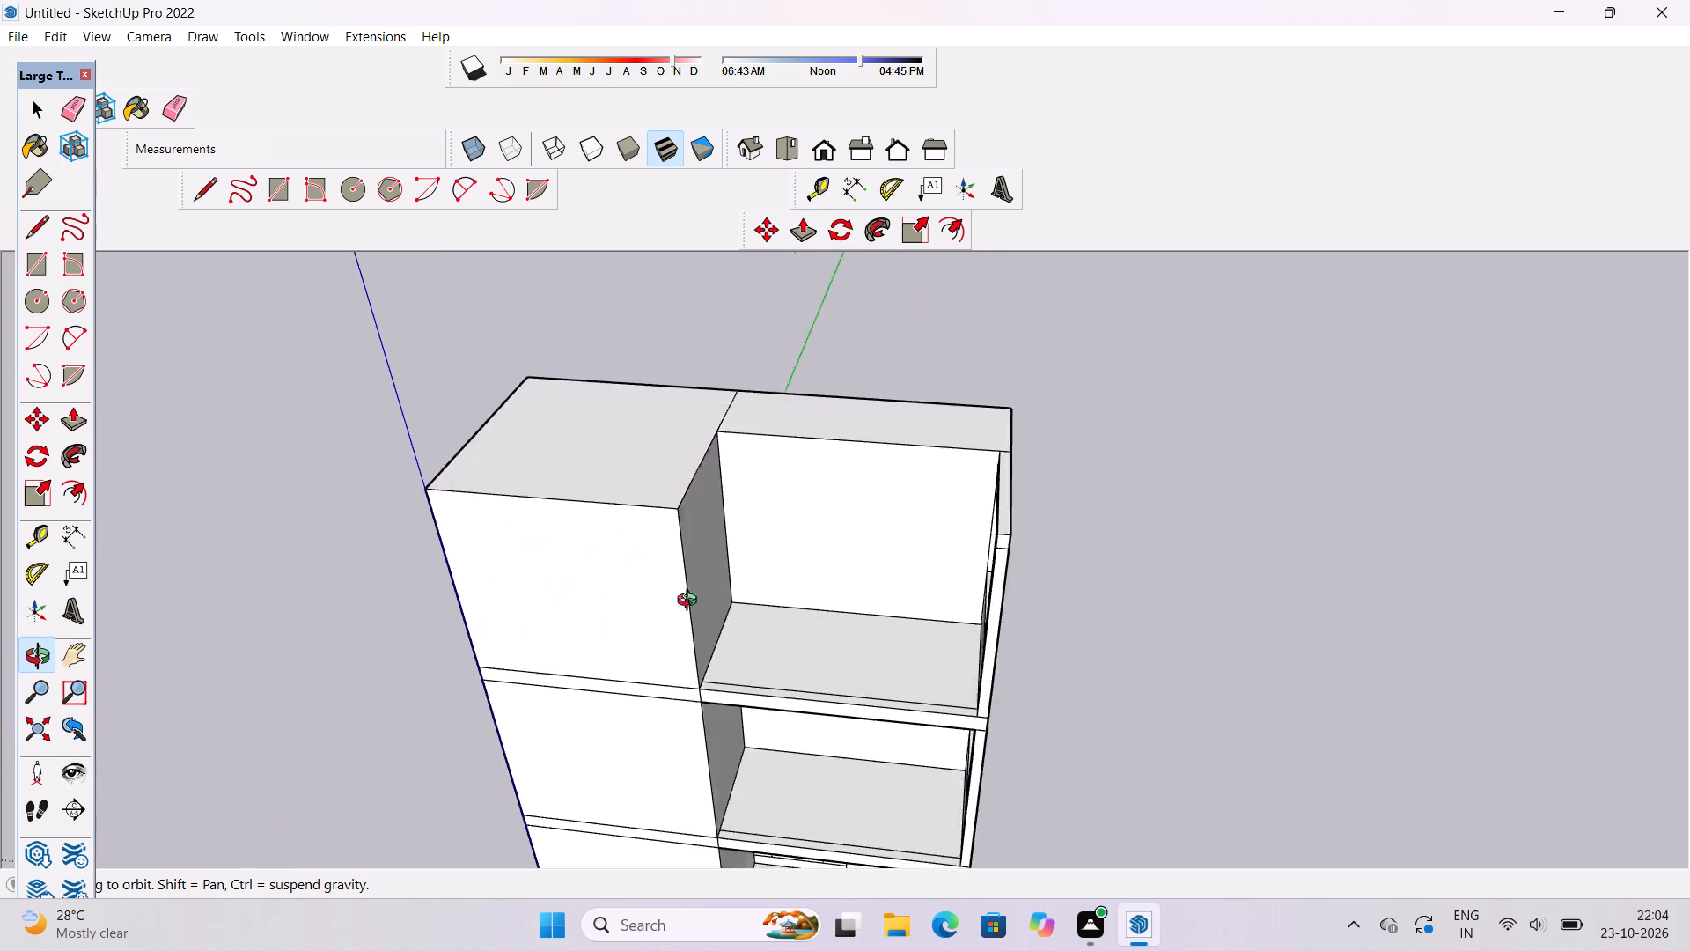
left_click_drag(691, 602, 902, 539)
left_click_drag(954, 505, 889, 514, "shift")
left_click_drag(874, 515, 779, 537)
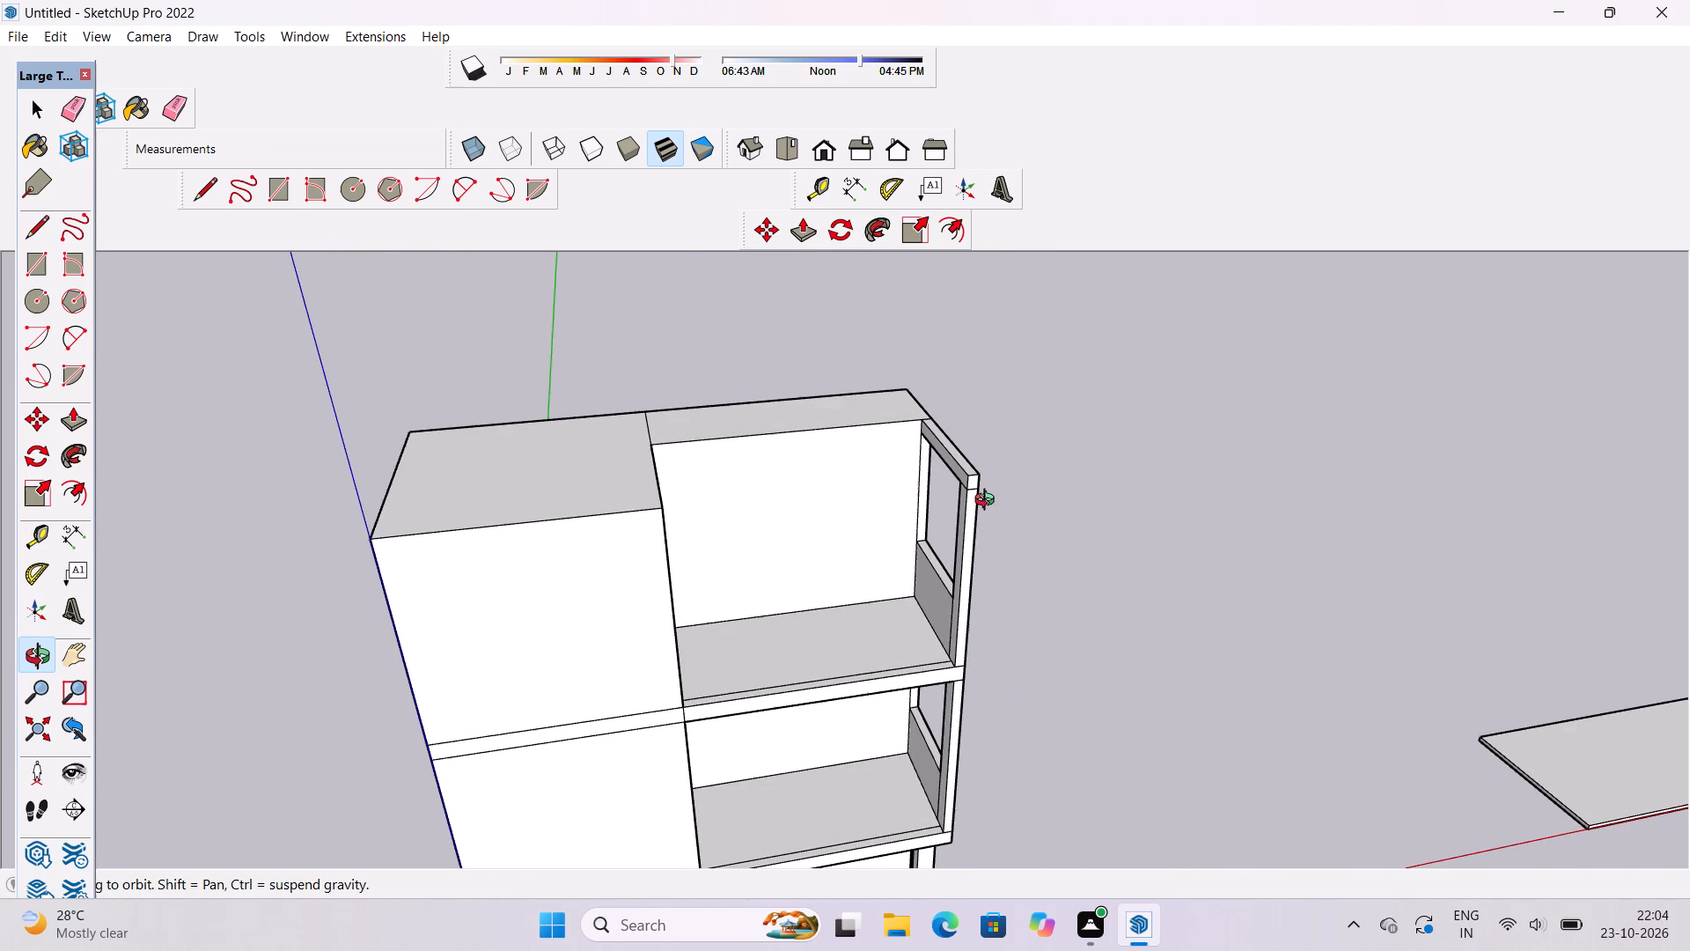
scroll(988, 501, "up", 5)
scroll(947, 470, "down", 1)
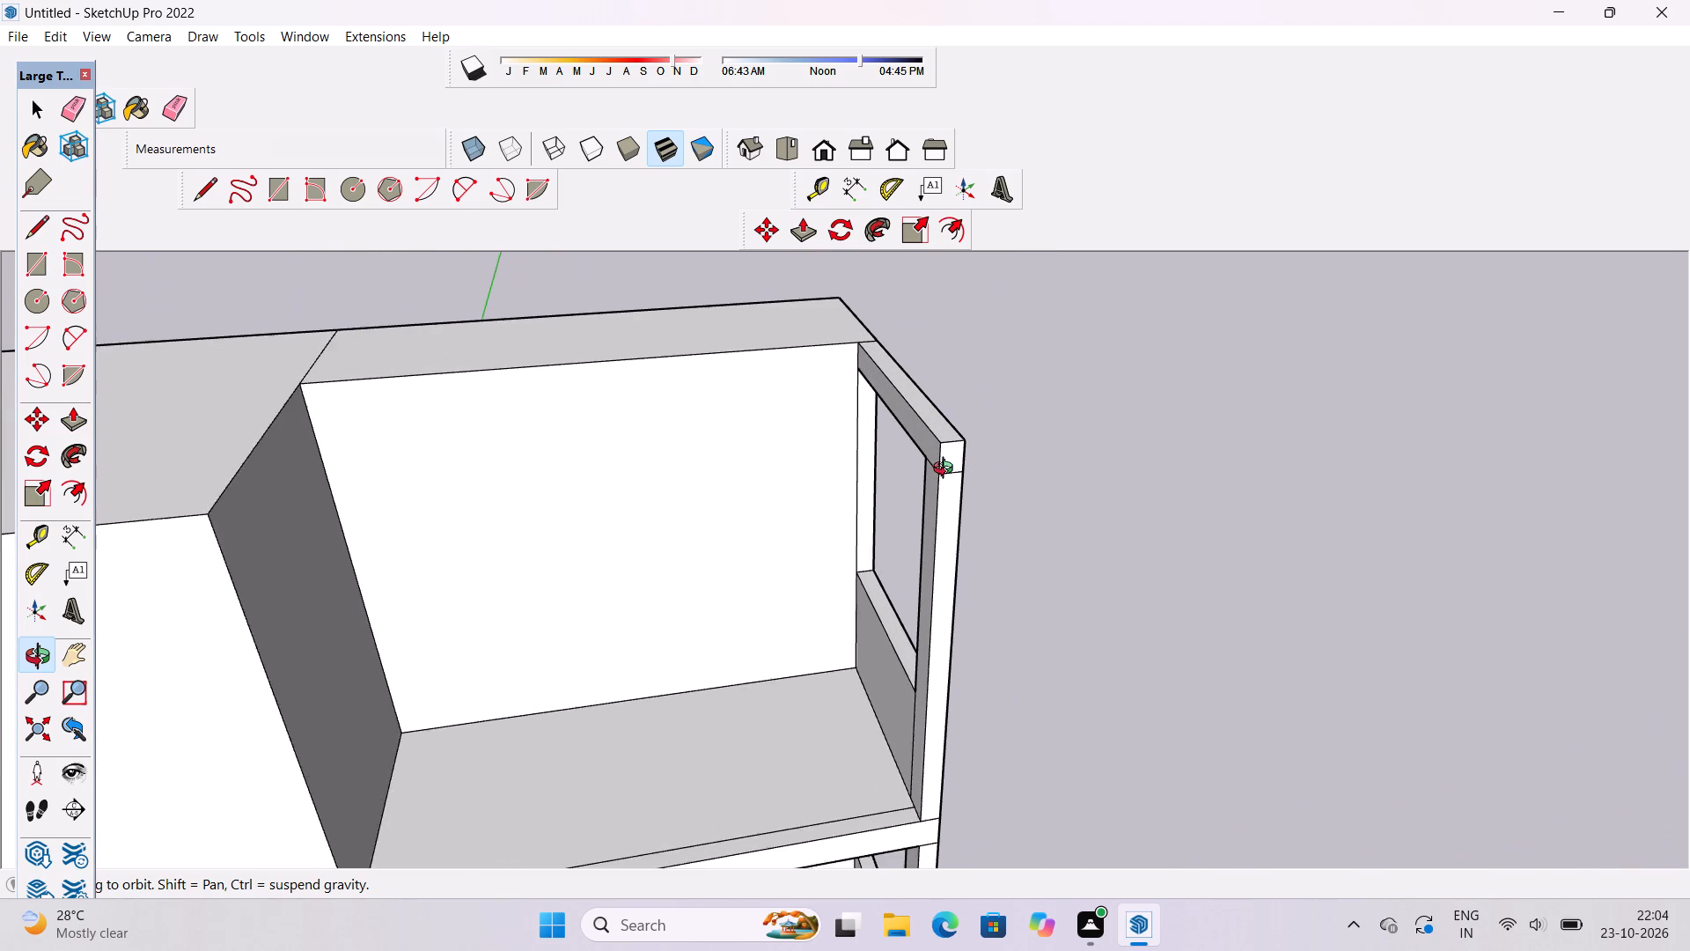
scroll(947, 470, "down", 2)
left_click_drag(947, 470, 947, 483, "shift")
left_click_drag(947, 493, 895, 373)
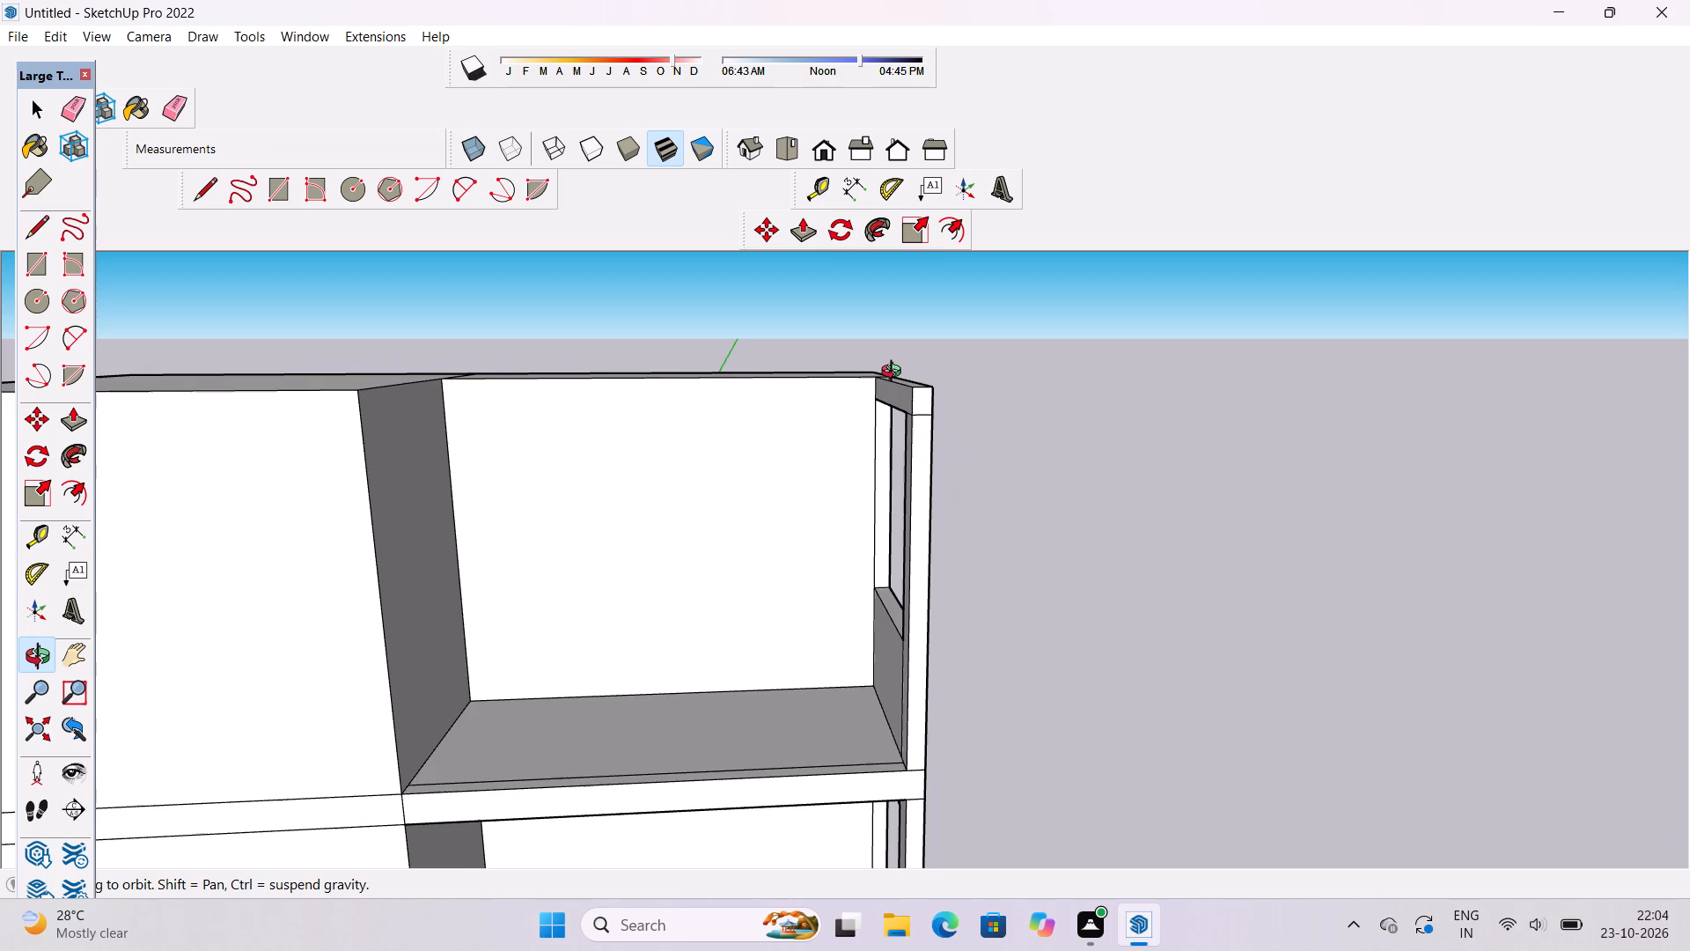
scroll(896, 373, "down", 3)
left_click_drag(871, 402, 931, 473, "shift")
scroll(937, 474, "up", 1)
left_click(937, 475, "shift")
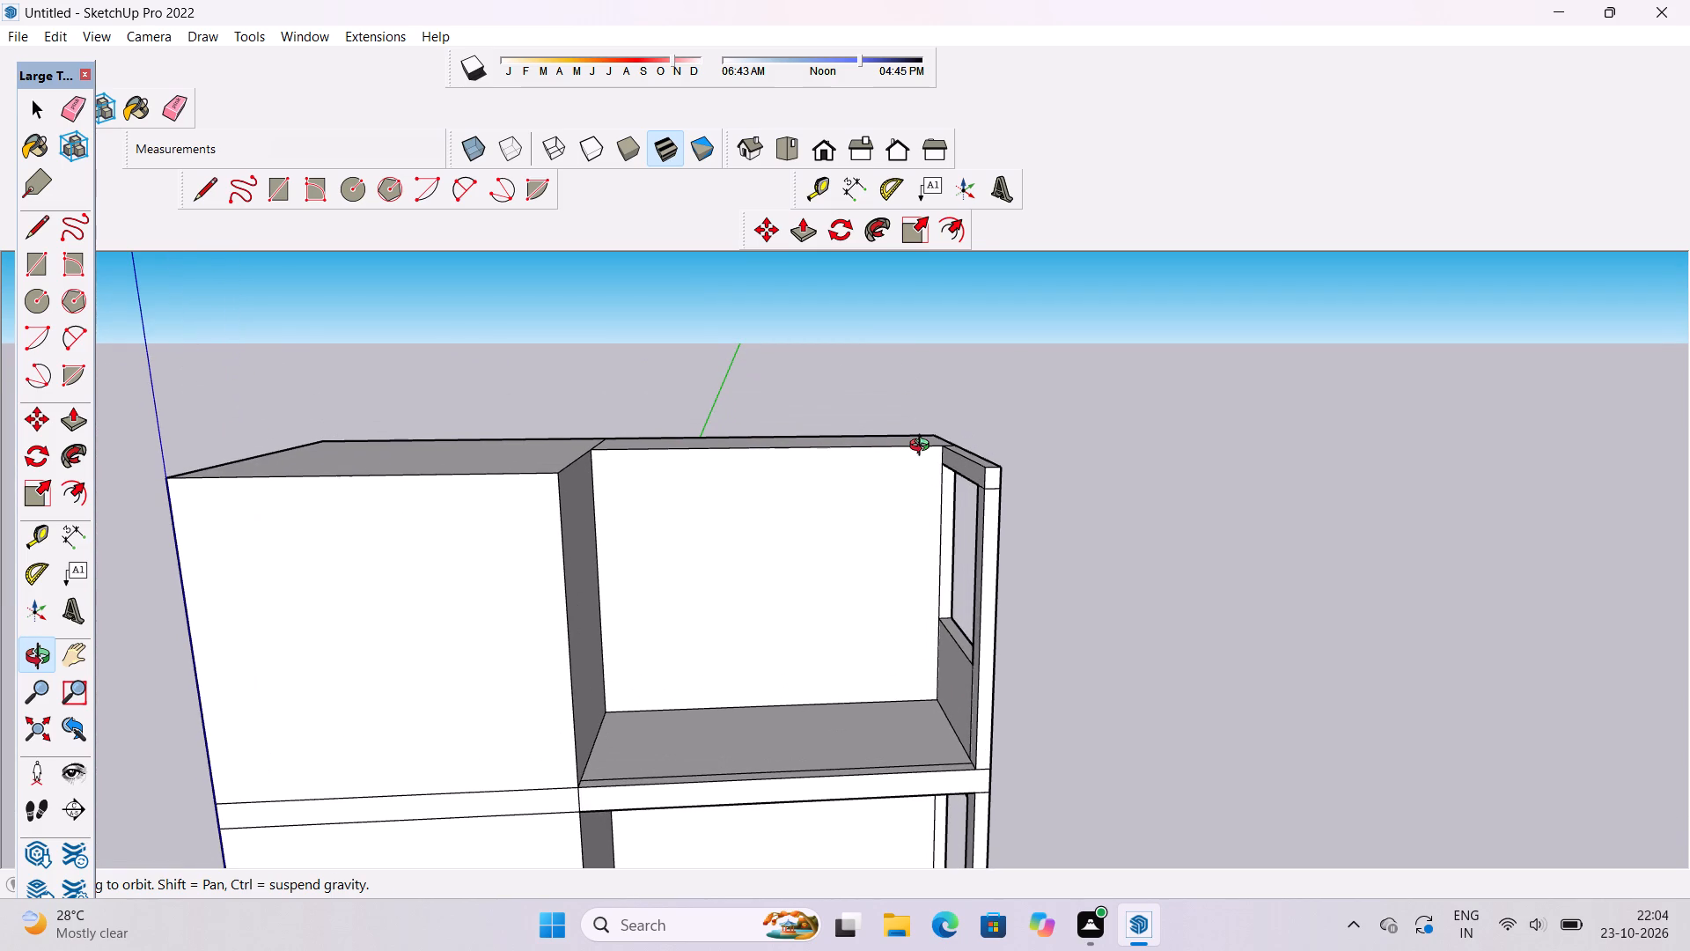
Draw a line across the top terrace's open front at beam-underside level, from the corner column's inner edge to the adjoining wall's edge.
key("l")
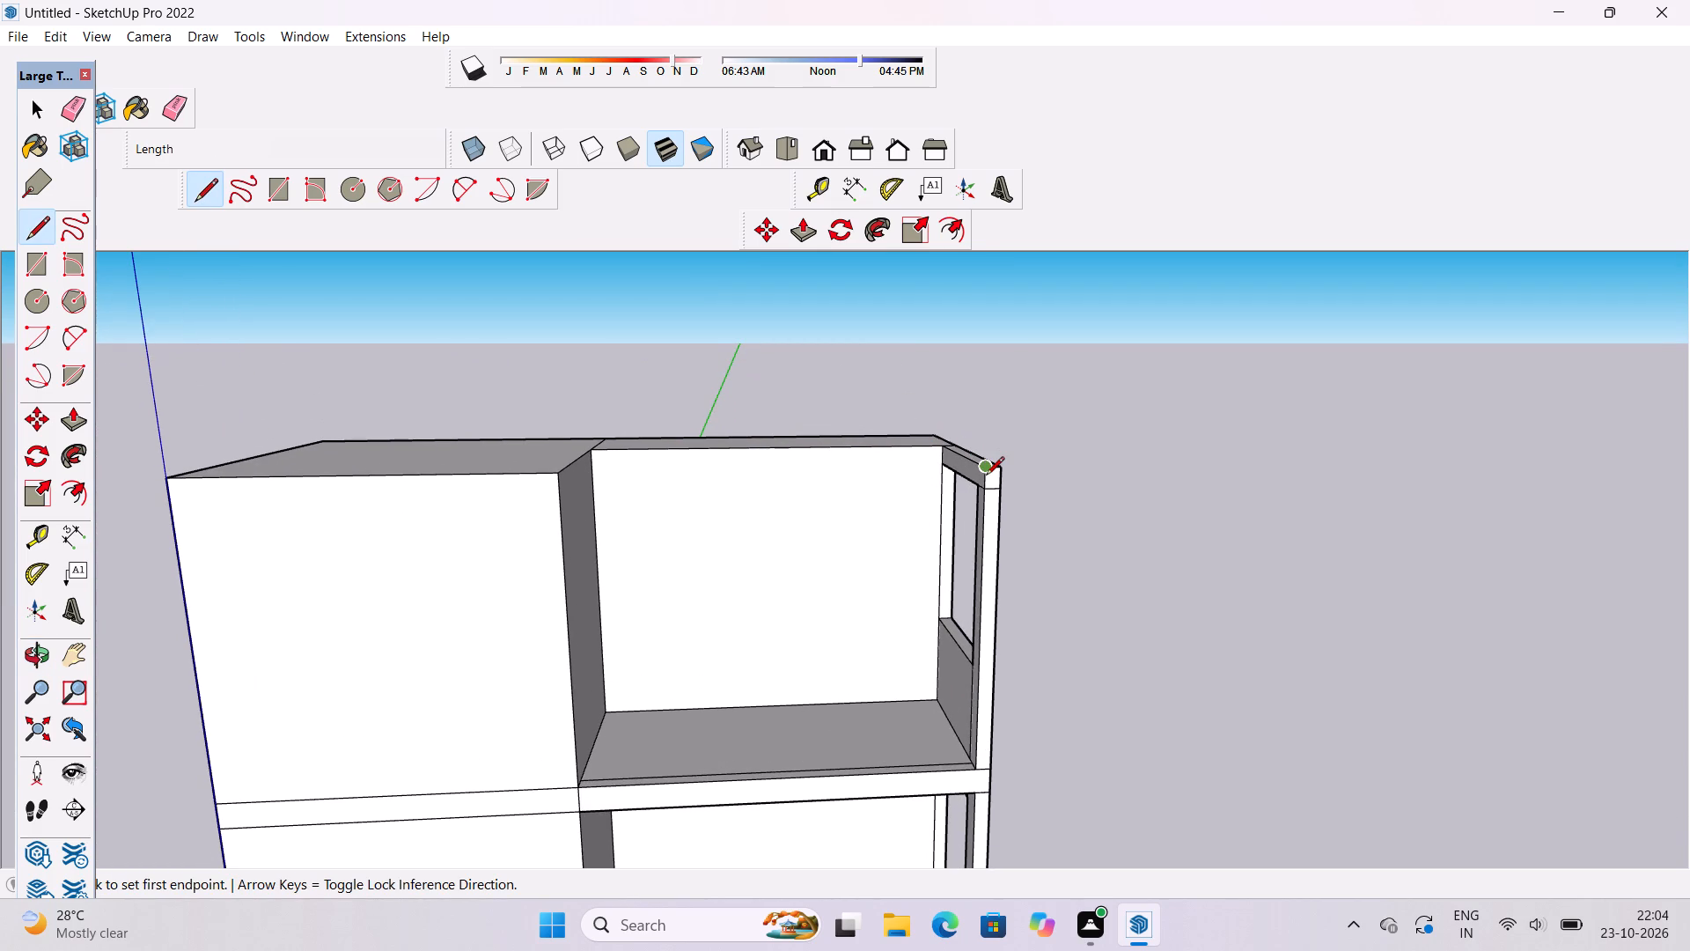
scroll(986, 476, "up", 7)
left_click(988, 491)
scroll(988, 491, "down", 5)
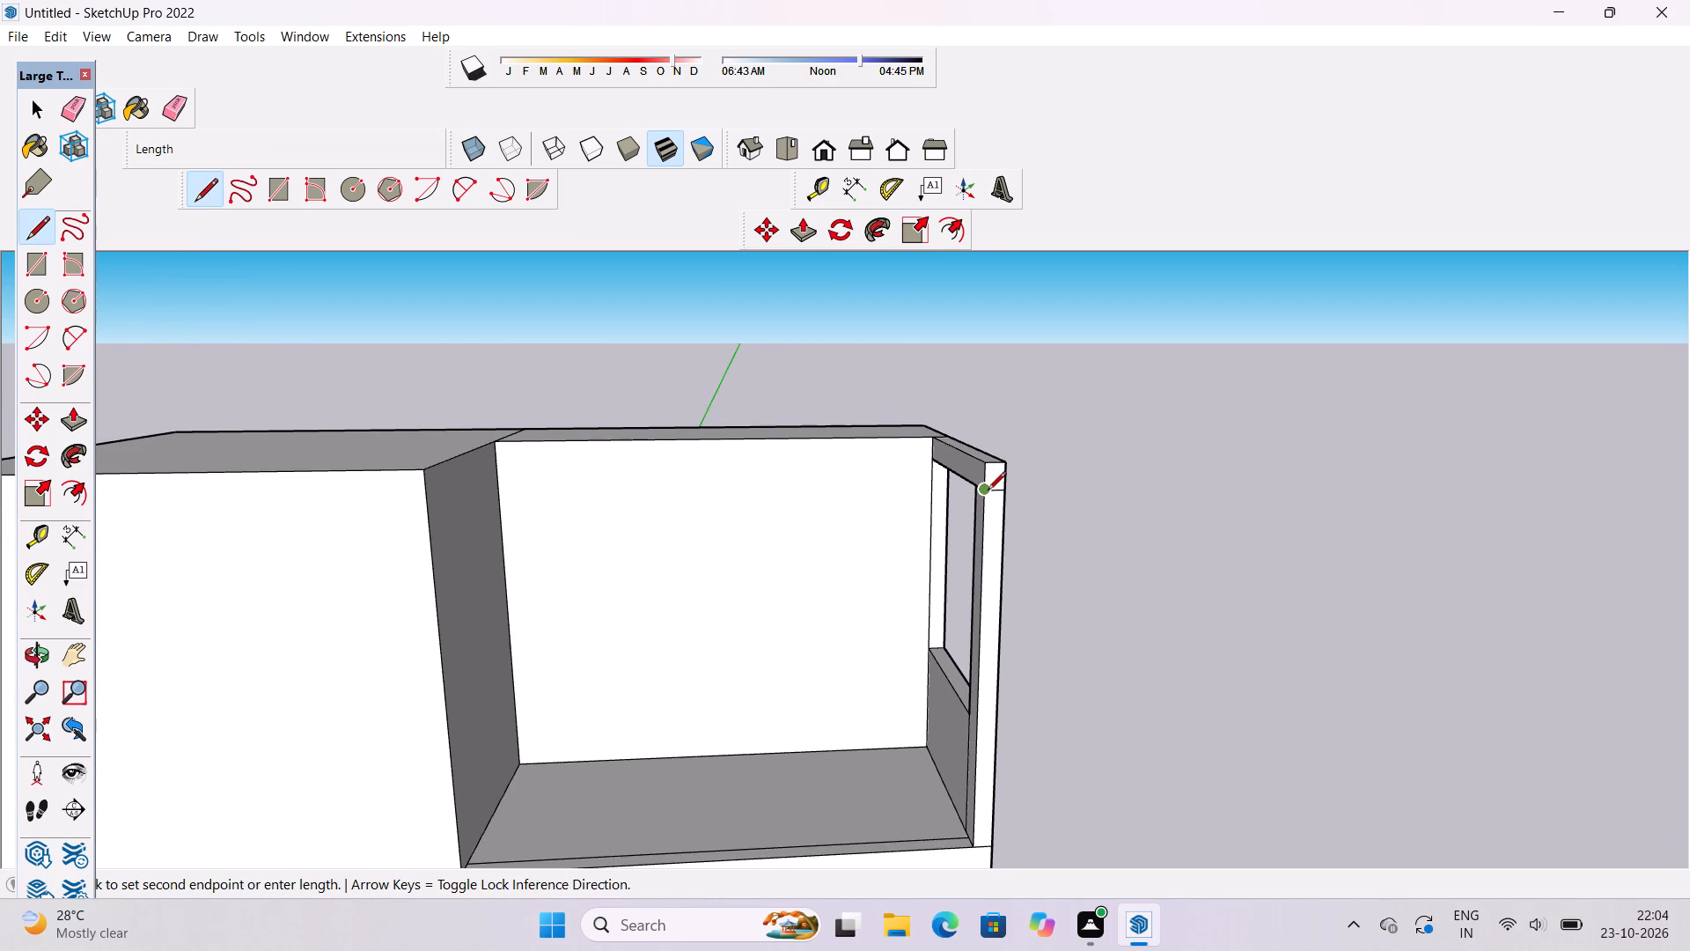
scroll(988, 491, "down", 1)
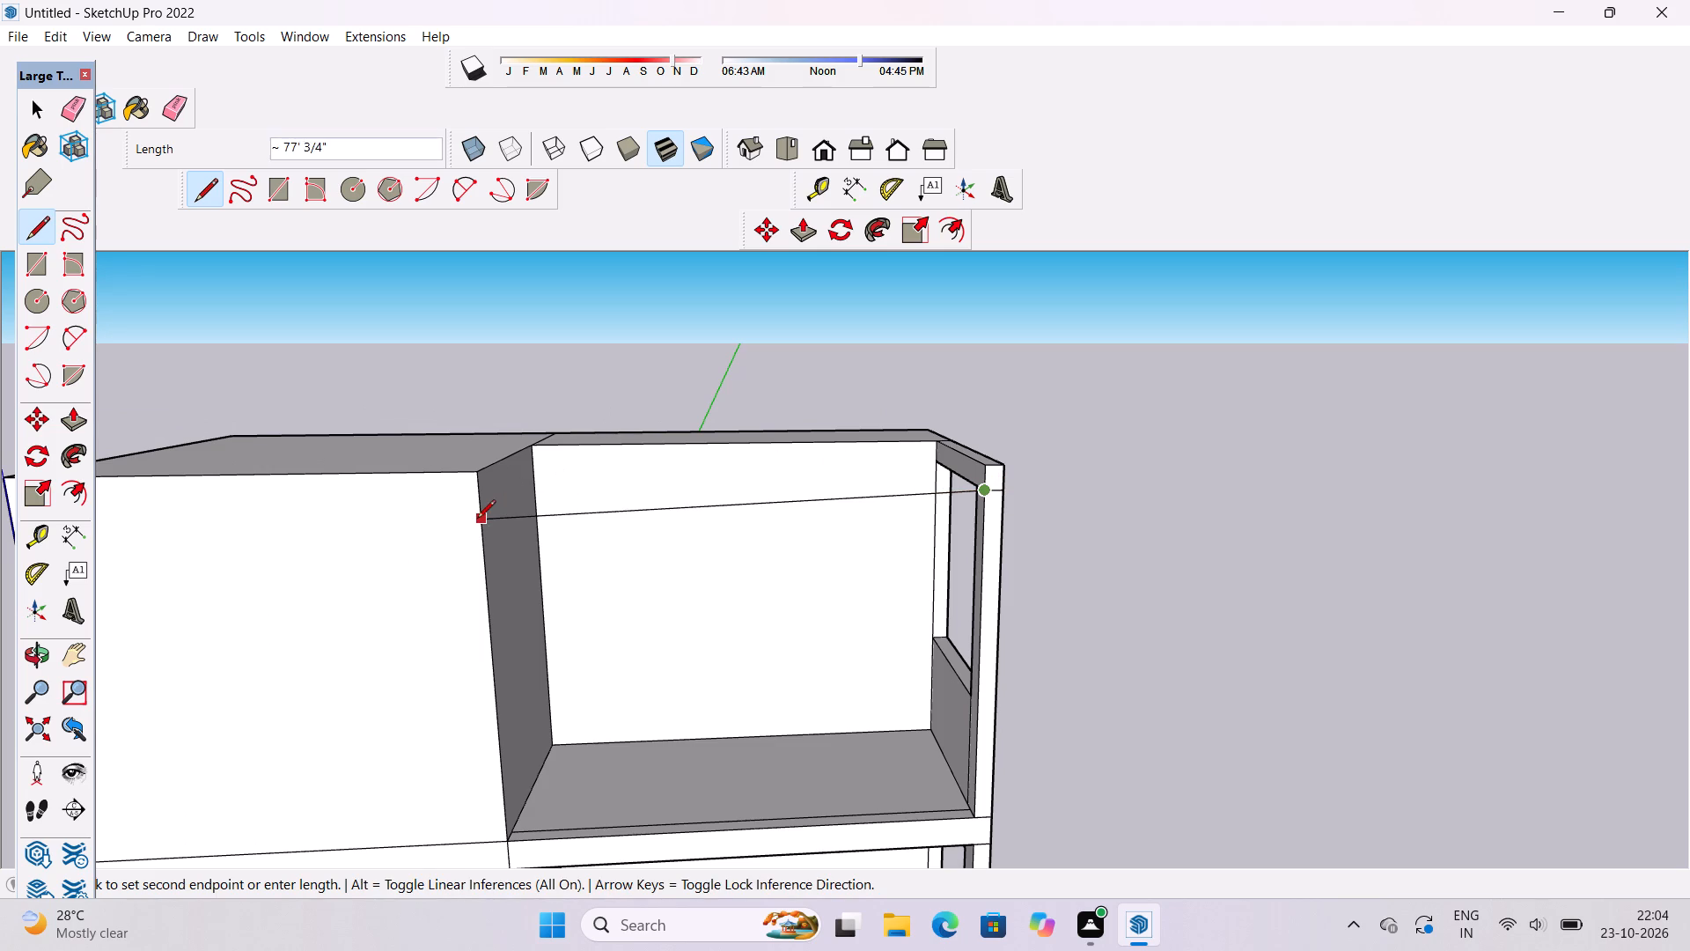
left_click(480, 499)
scroll(620, 466, "down", 2)
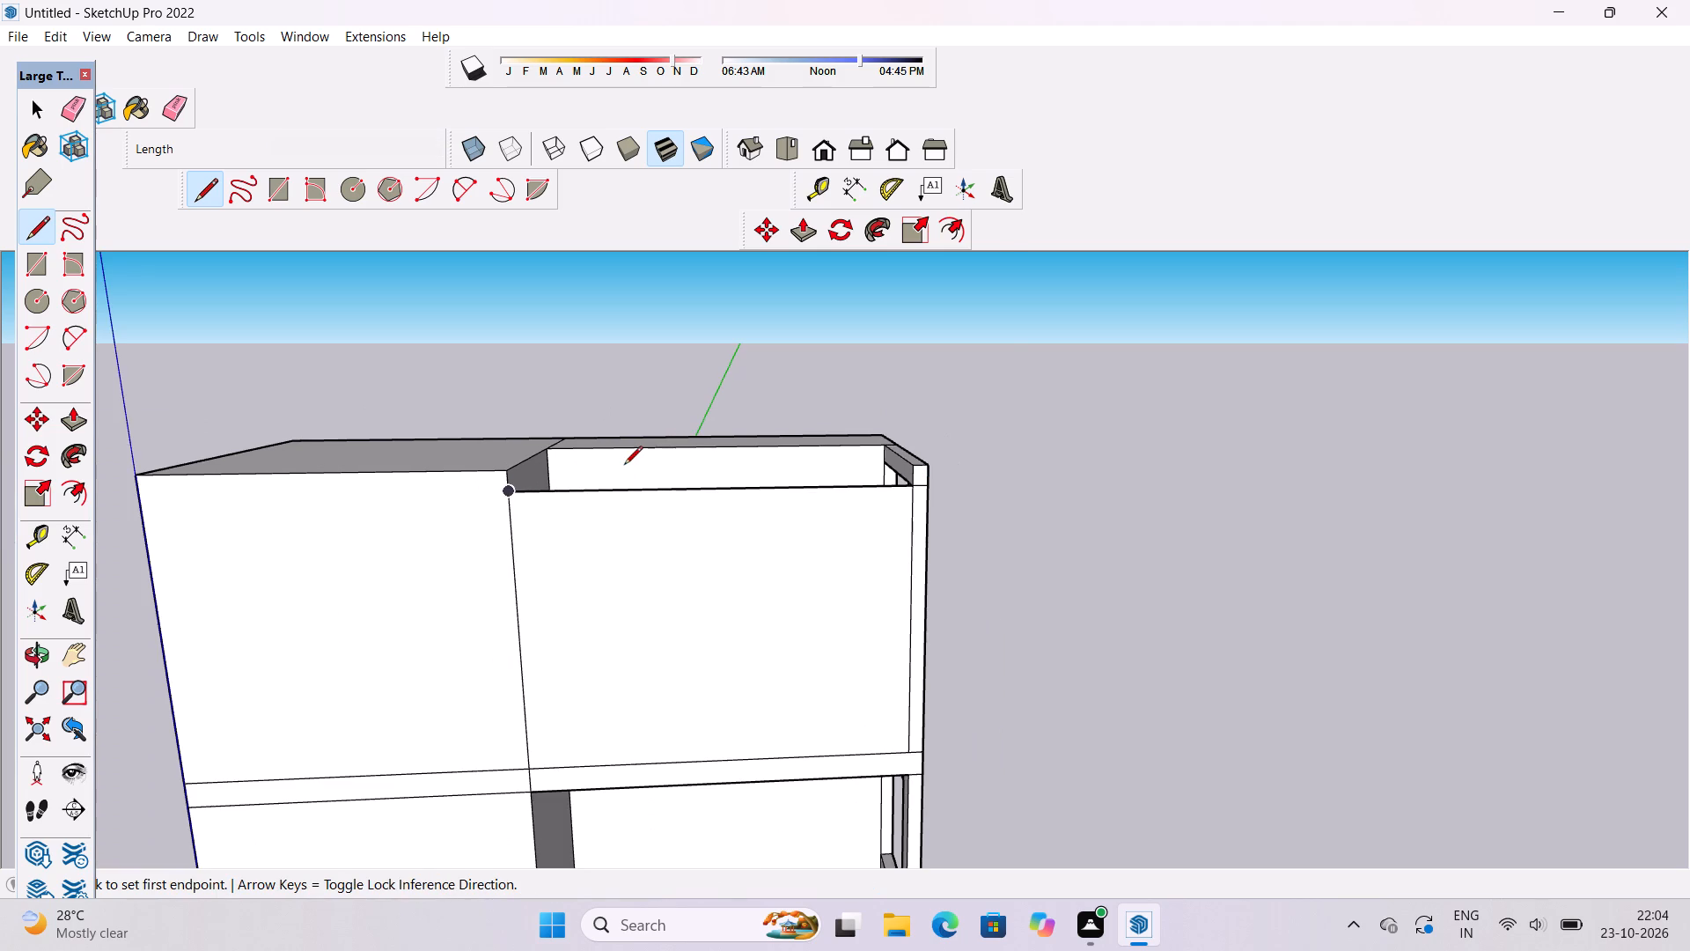
Delete the face filling the top terrace's front opening below the new line.
key("space")
left_click(709, 627)
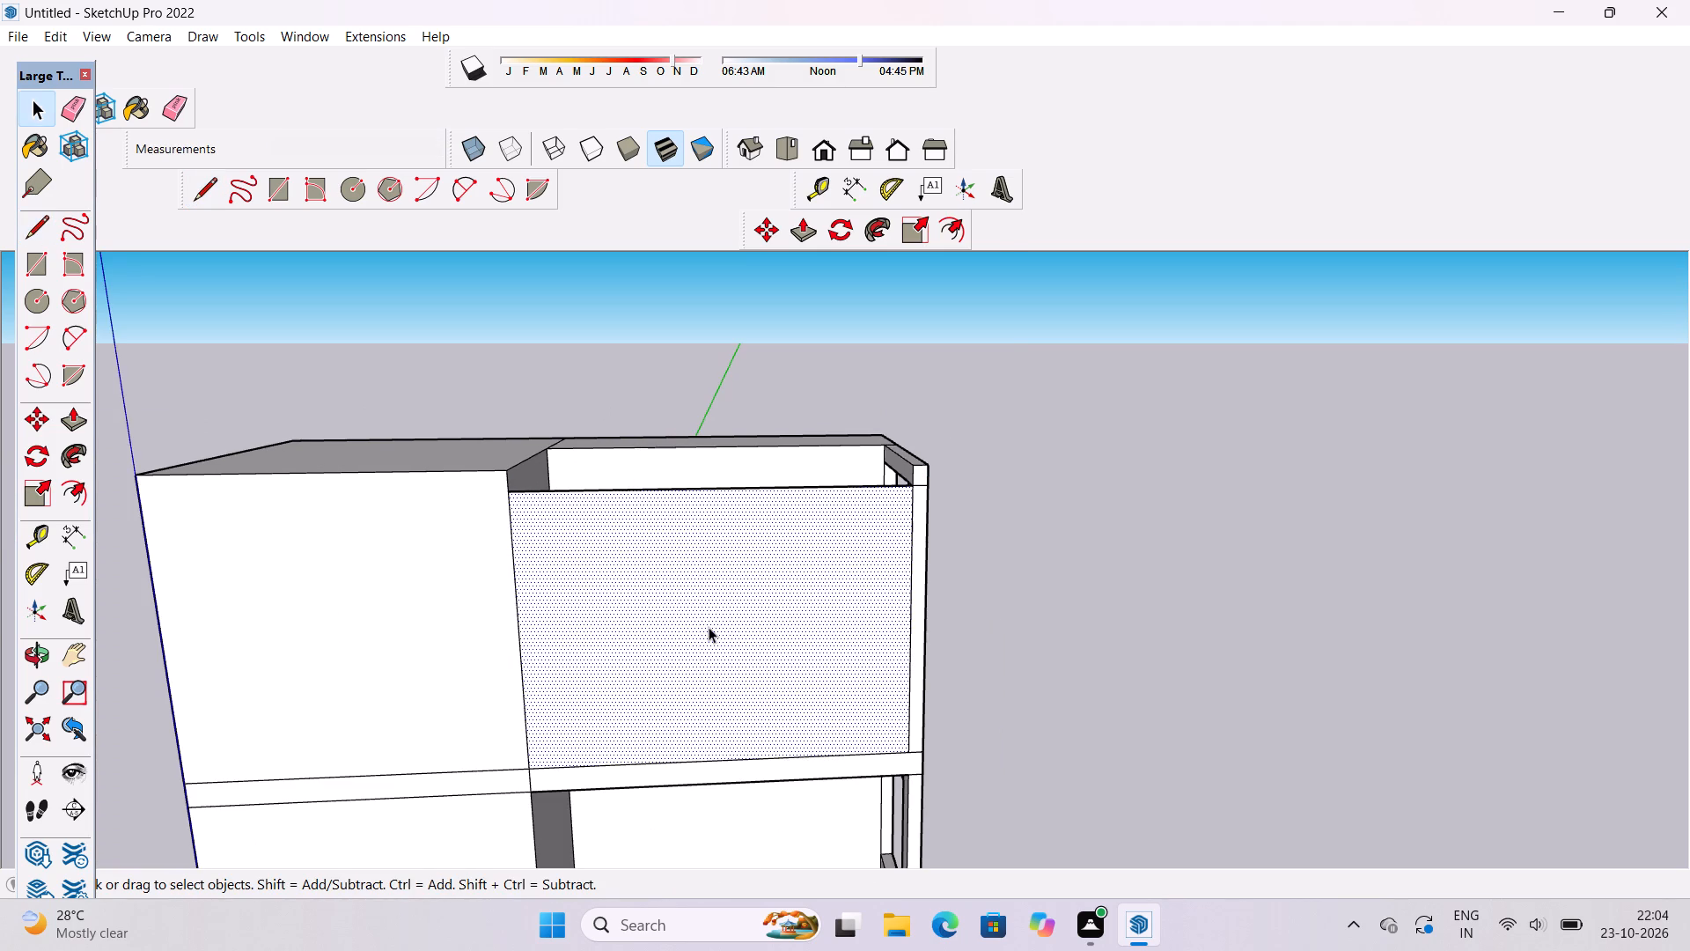
key("Delete")
Extend the line 3' onto the adjoining wall face, then draw a 4' vertical line up to the roof edge.
key("l")
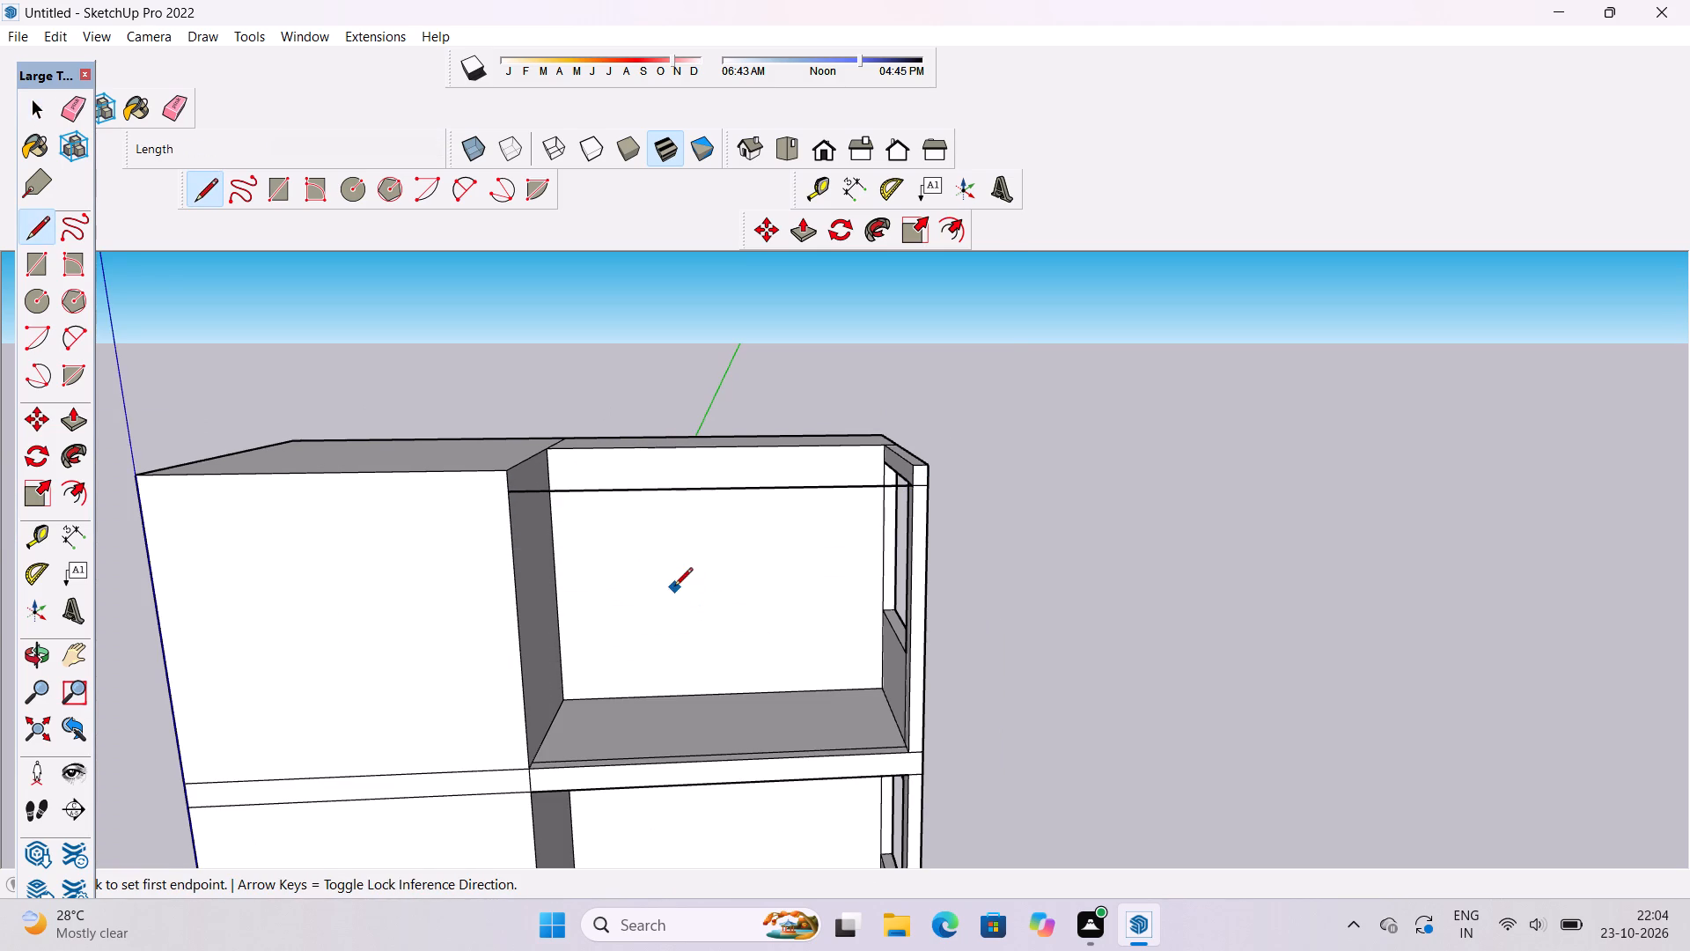
scroll(673, 586, "down", 1)
scroll(523, 516, "up", 8)
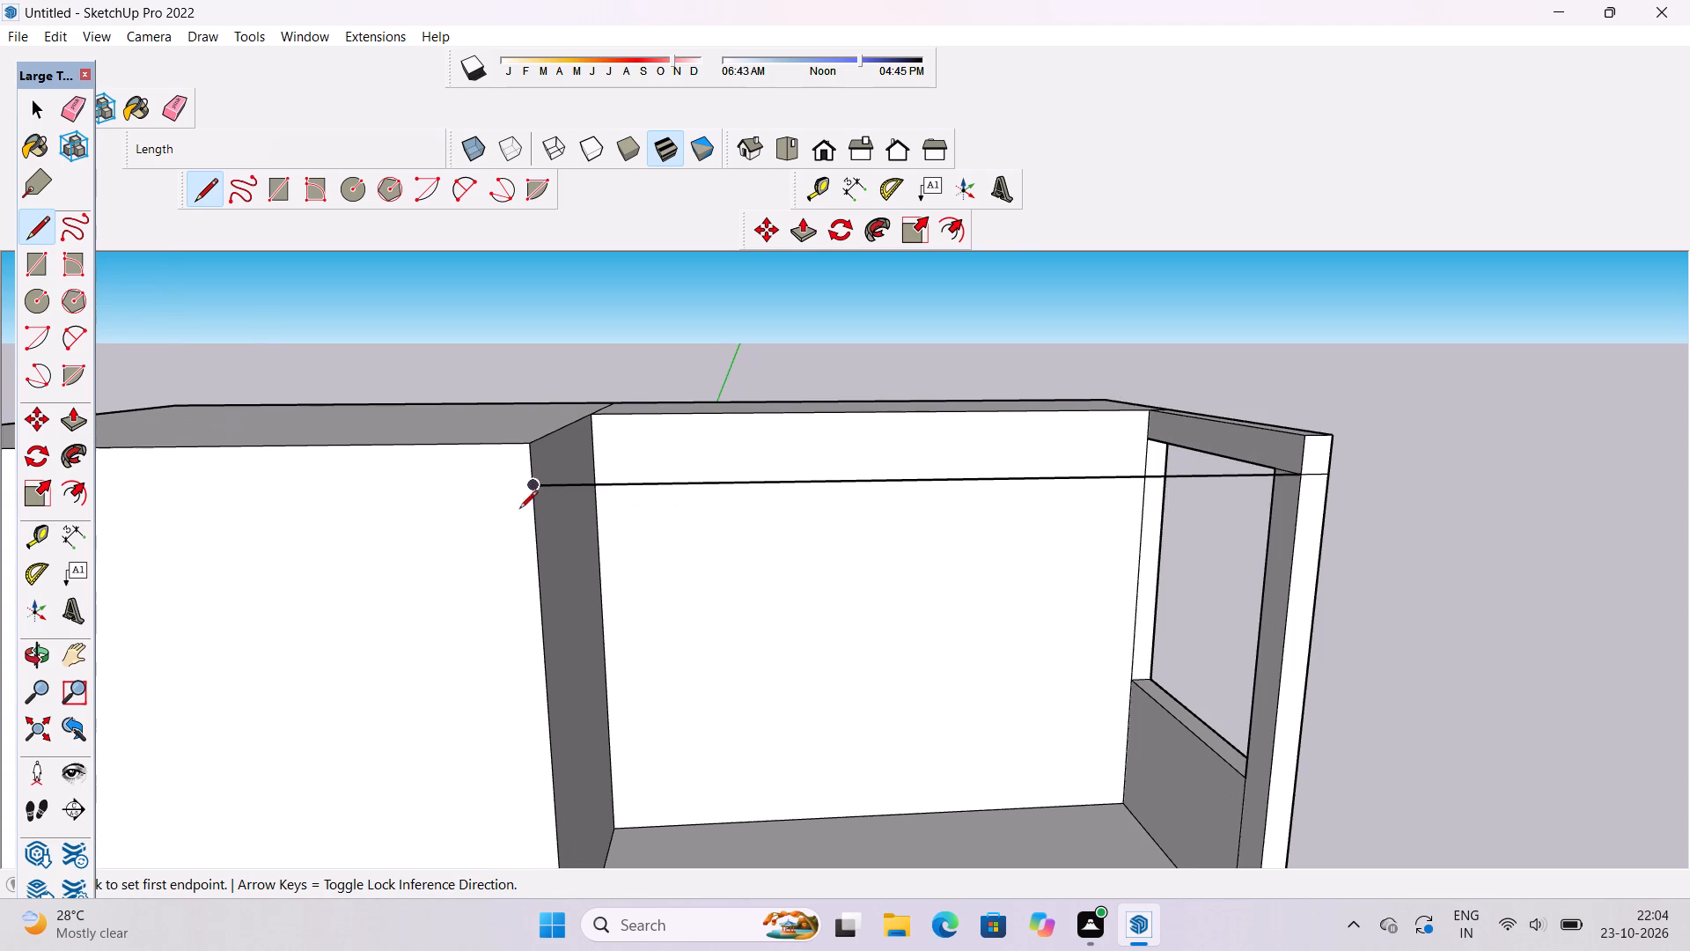
left_click(533, 489)
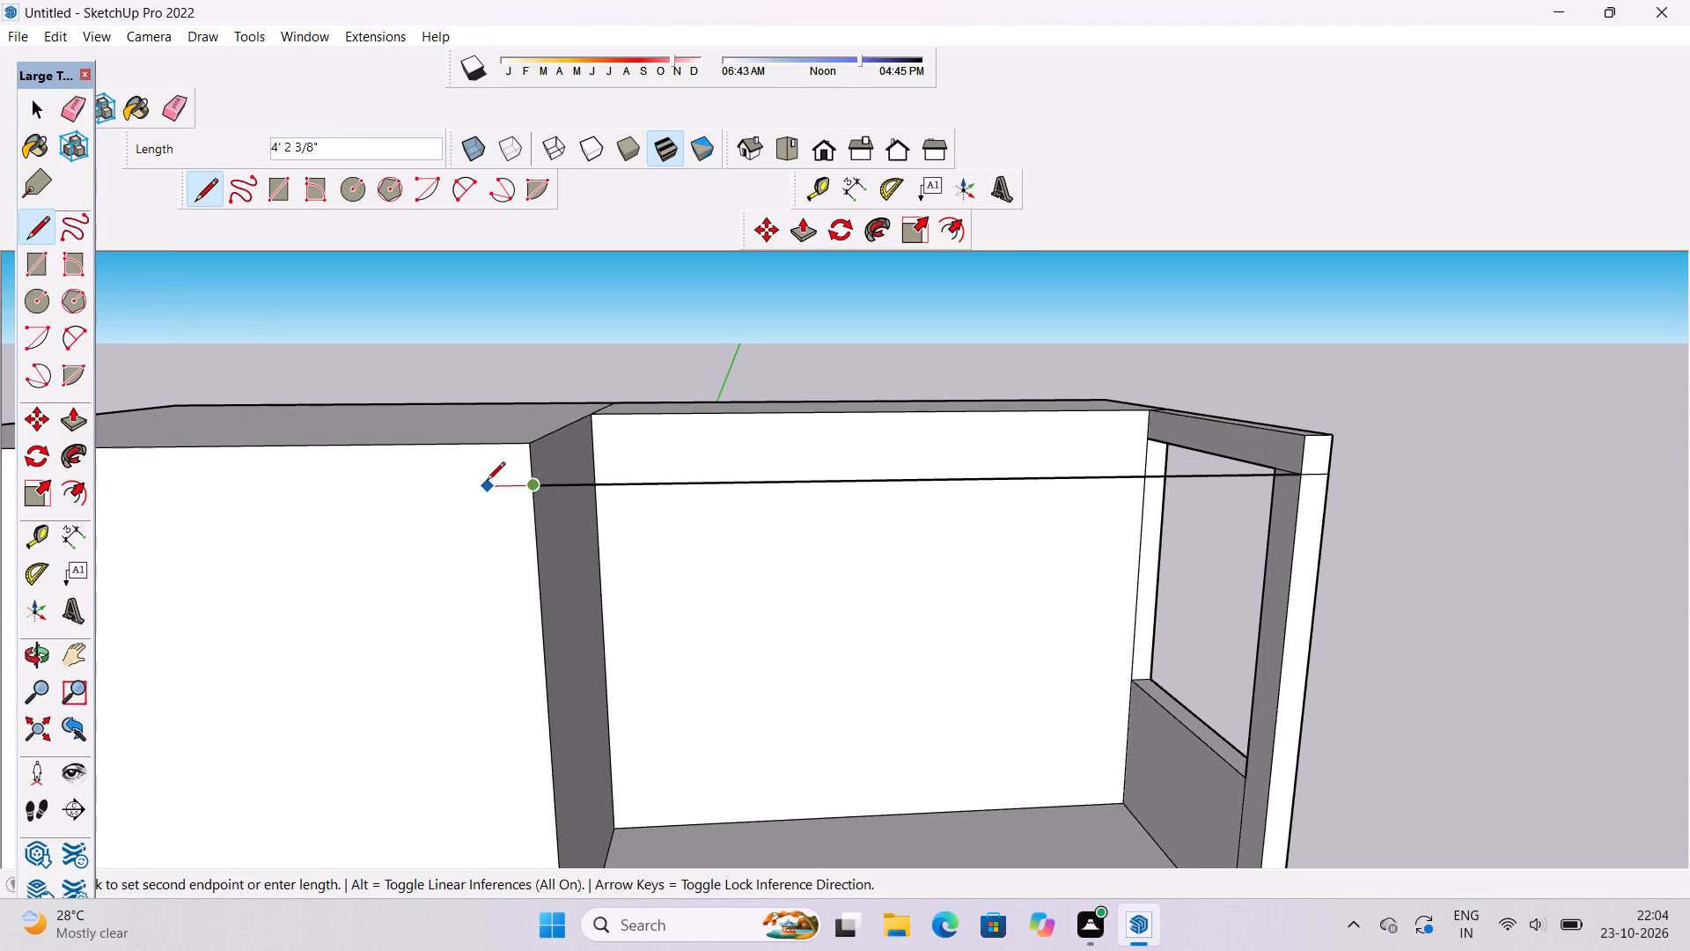
type("3'")
key("Return")
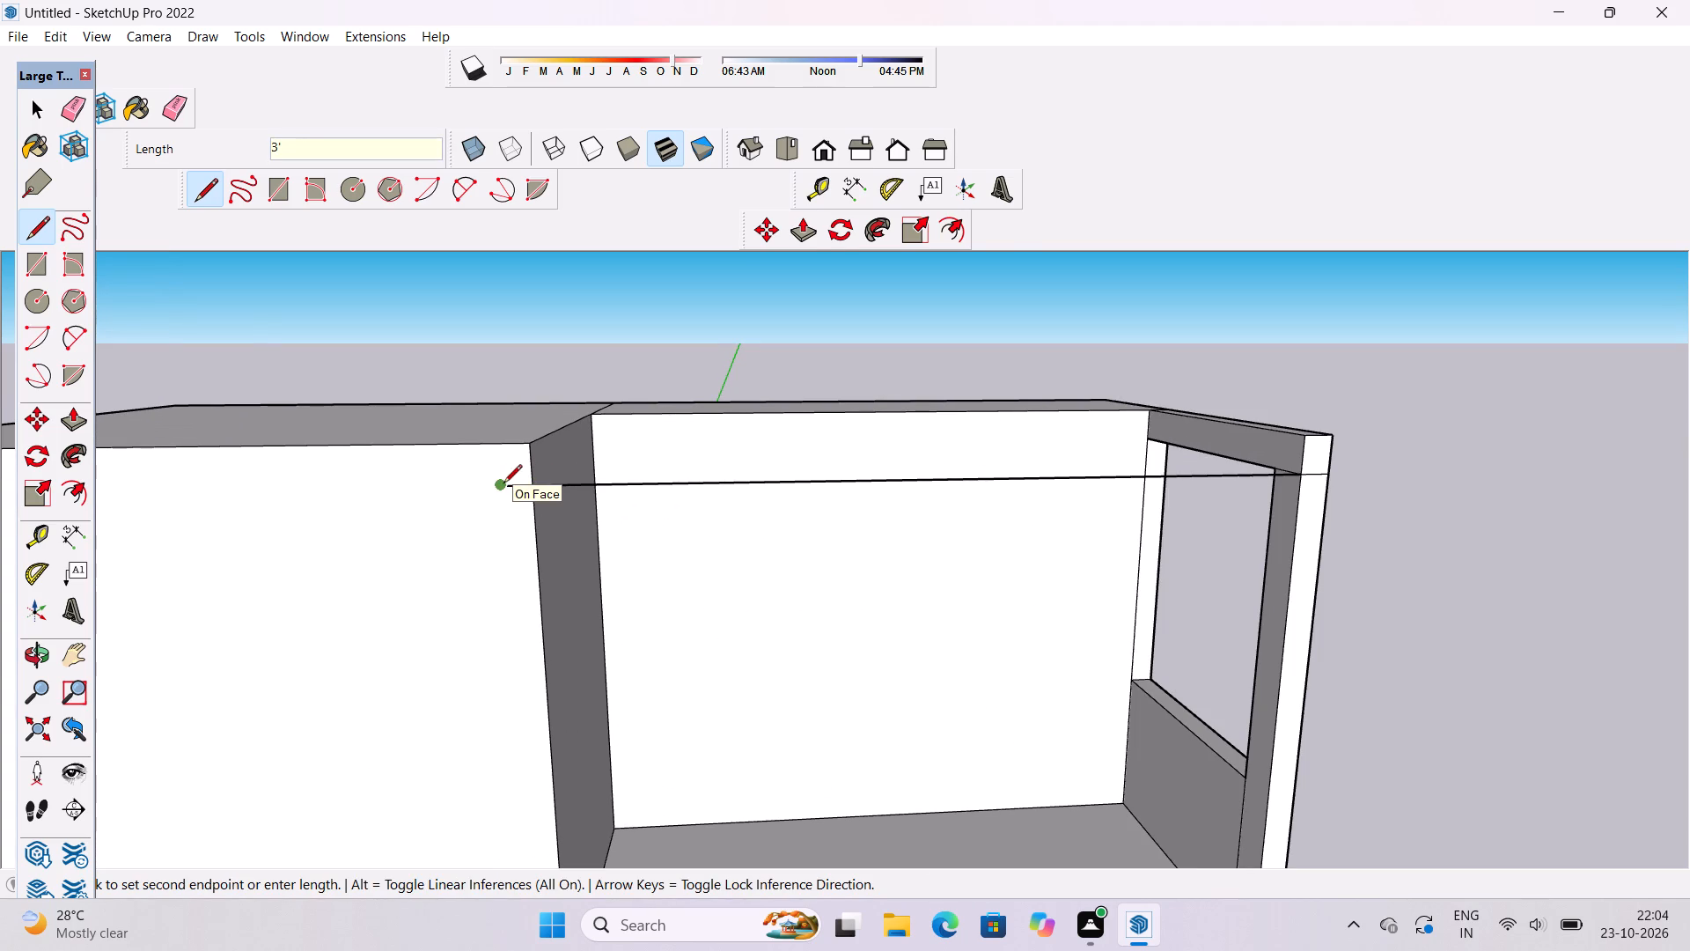
scroll(538, 484, "down", 4)
scroll(490, 473, "up", 4)
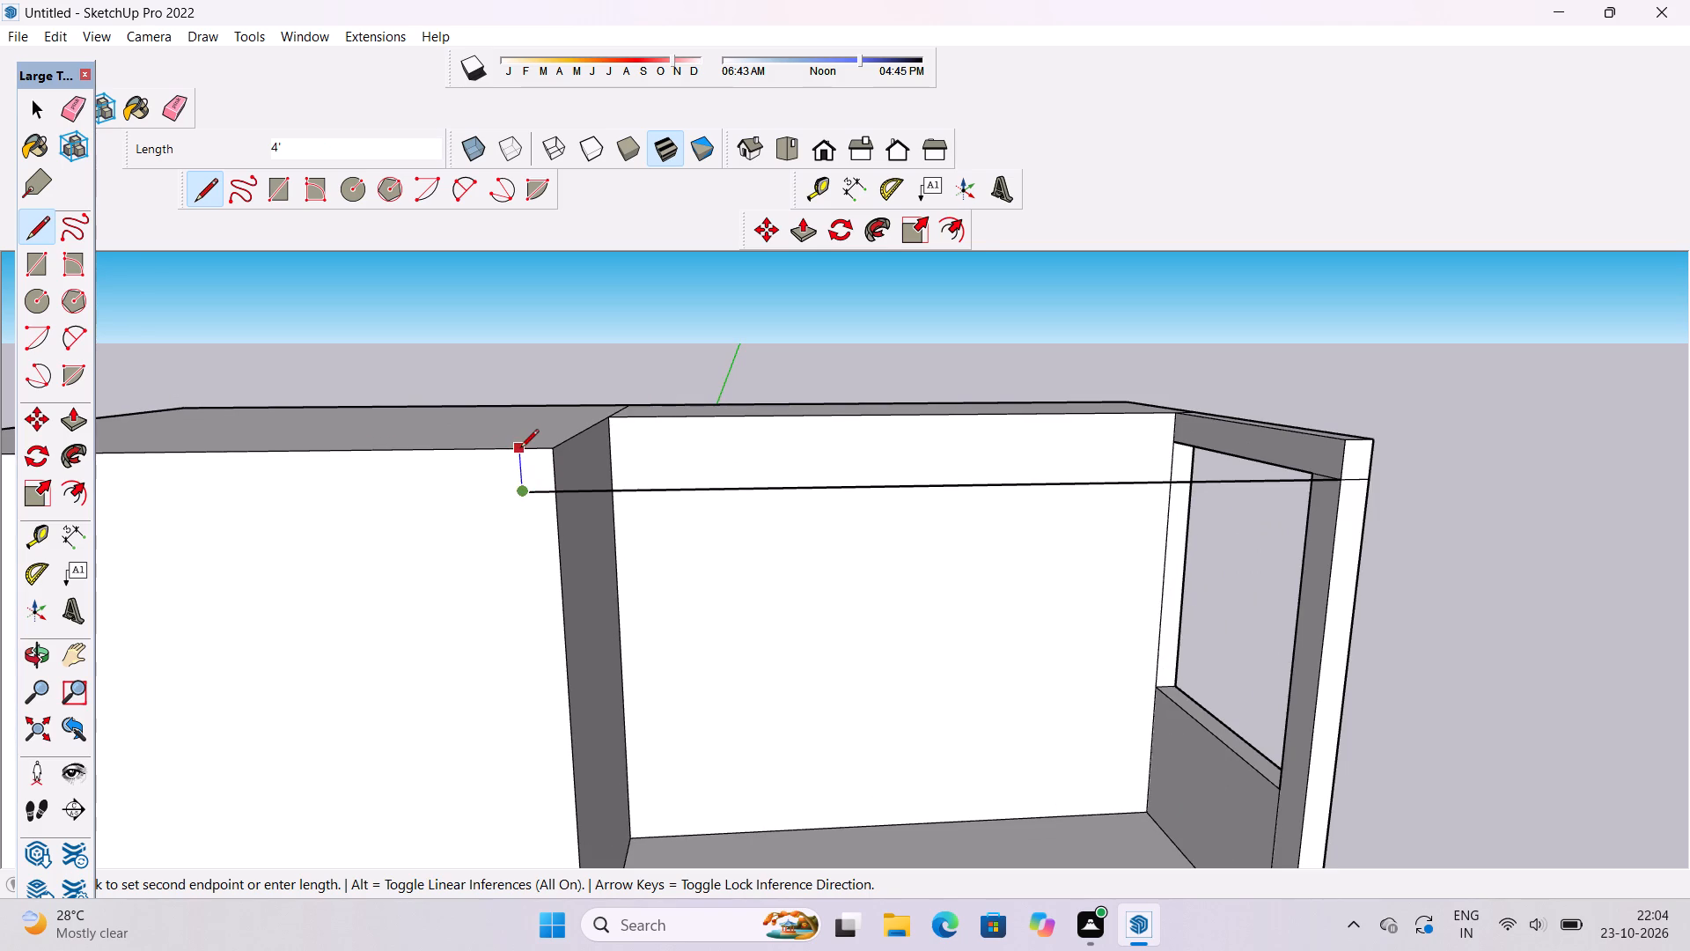
left_click(520, 449)
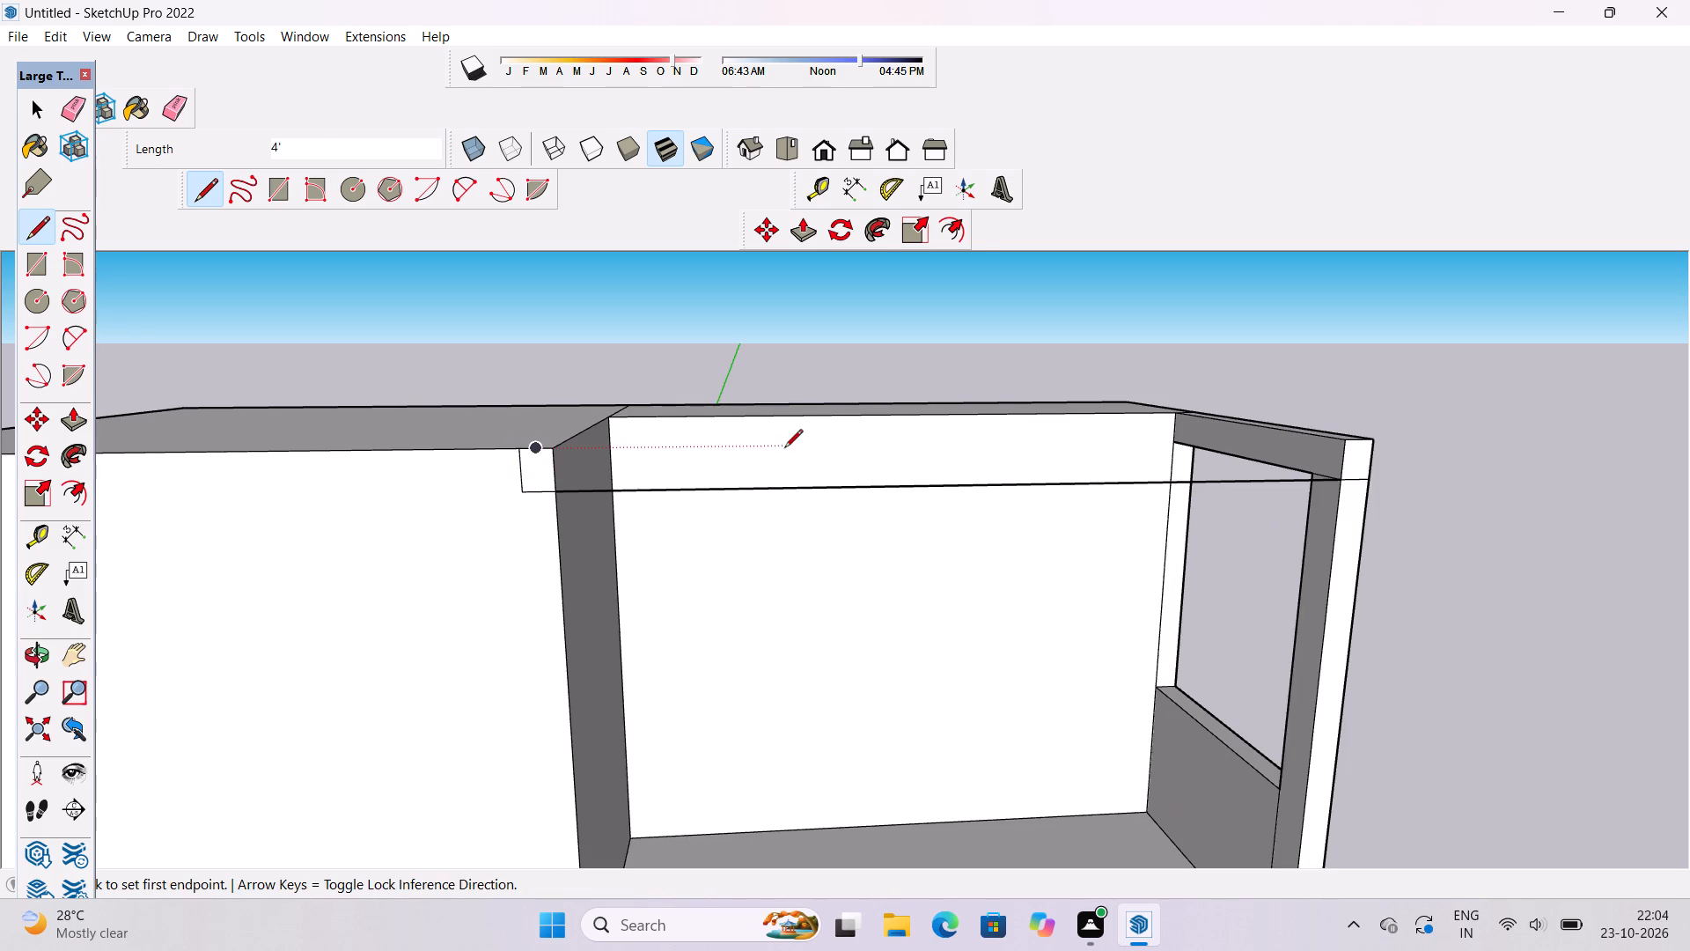
Draw an 80' line along the roof edge from the short vertical line's top to the corner column, closing the front beam face.
left_click(516, 449)
scroll(516, 449, "down", 7)
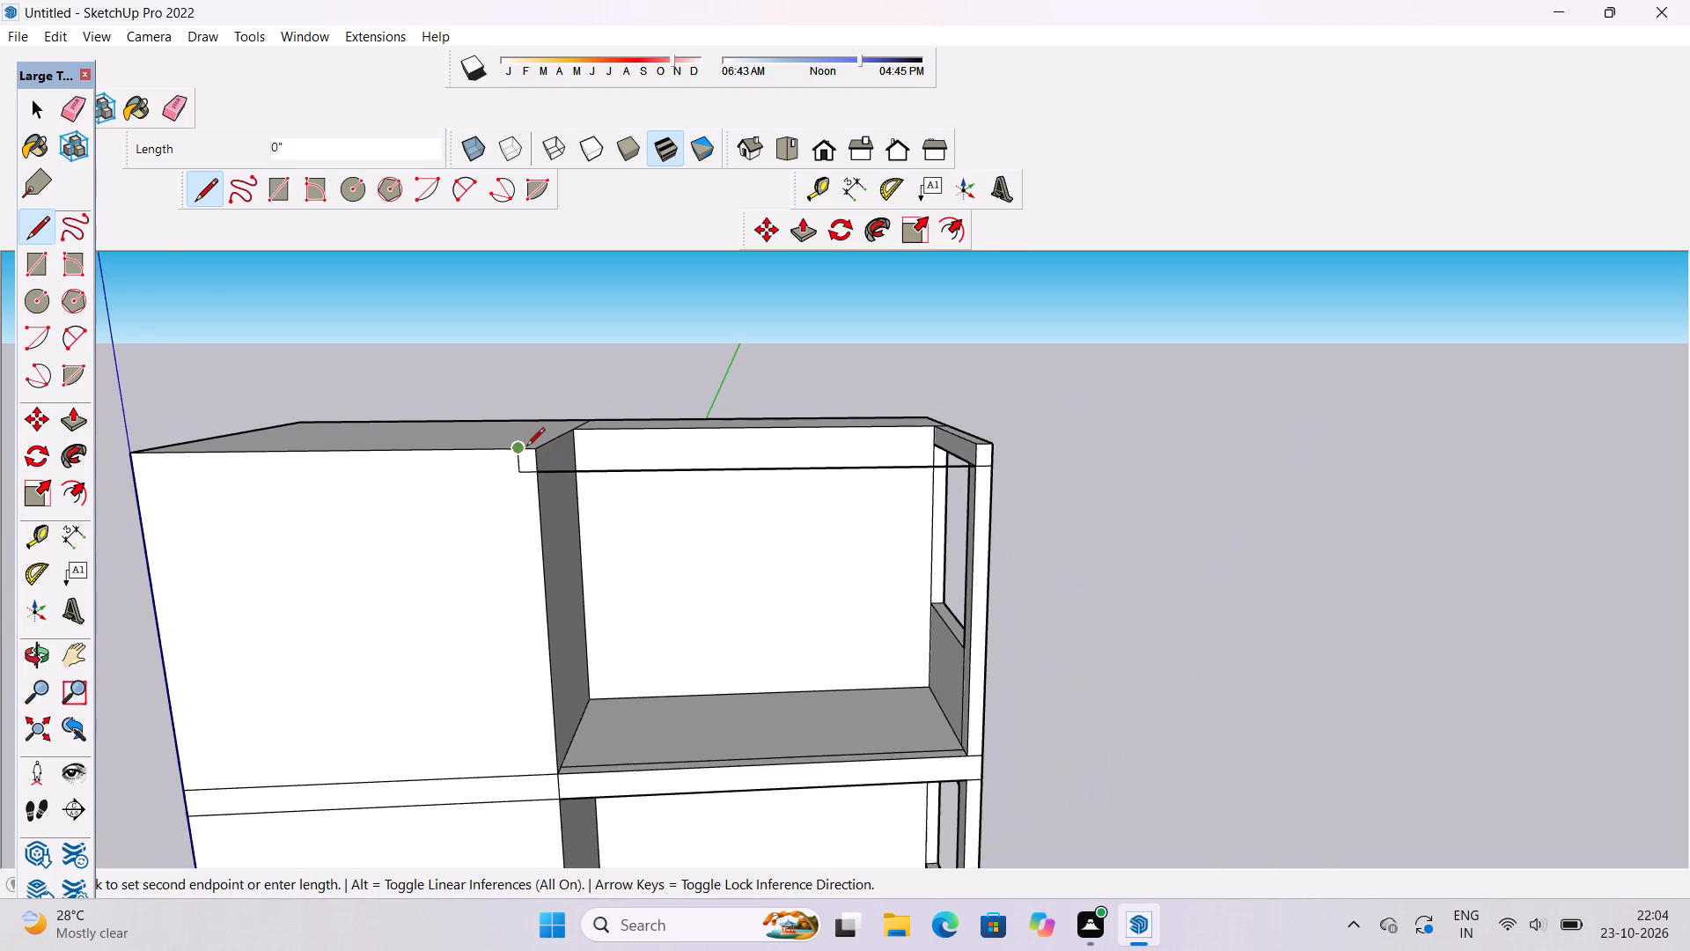
scroll(526, 447, "down", 2)
scroll(894, 448, "up", 4)
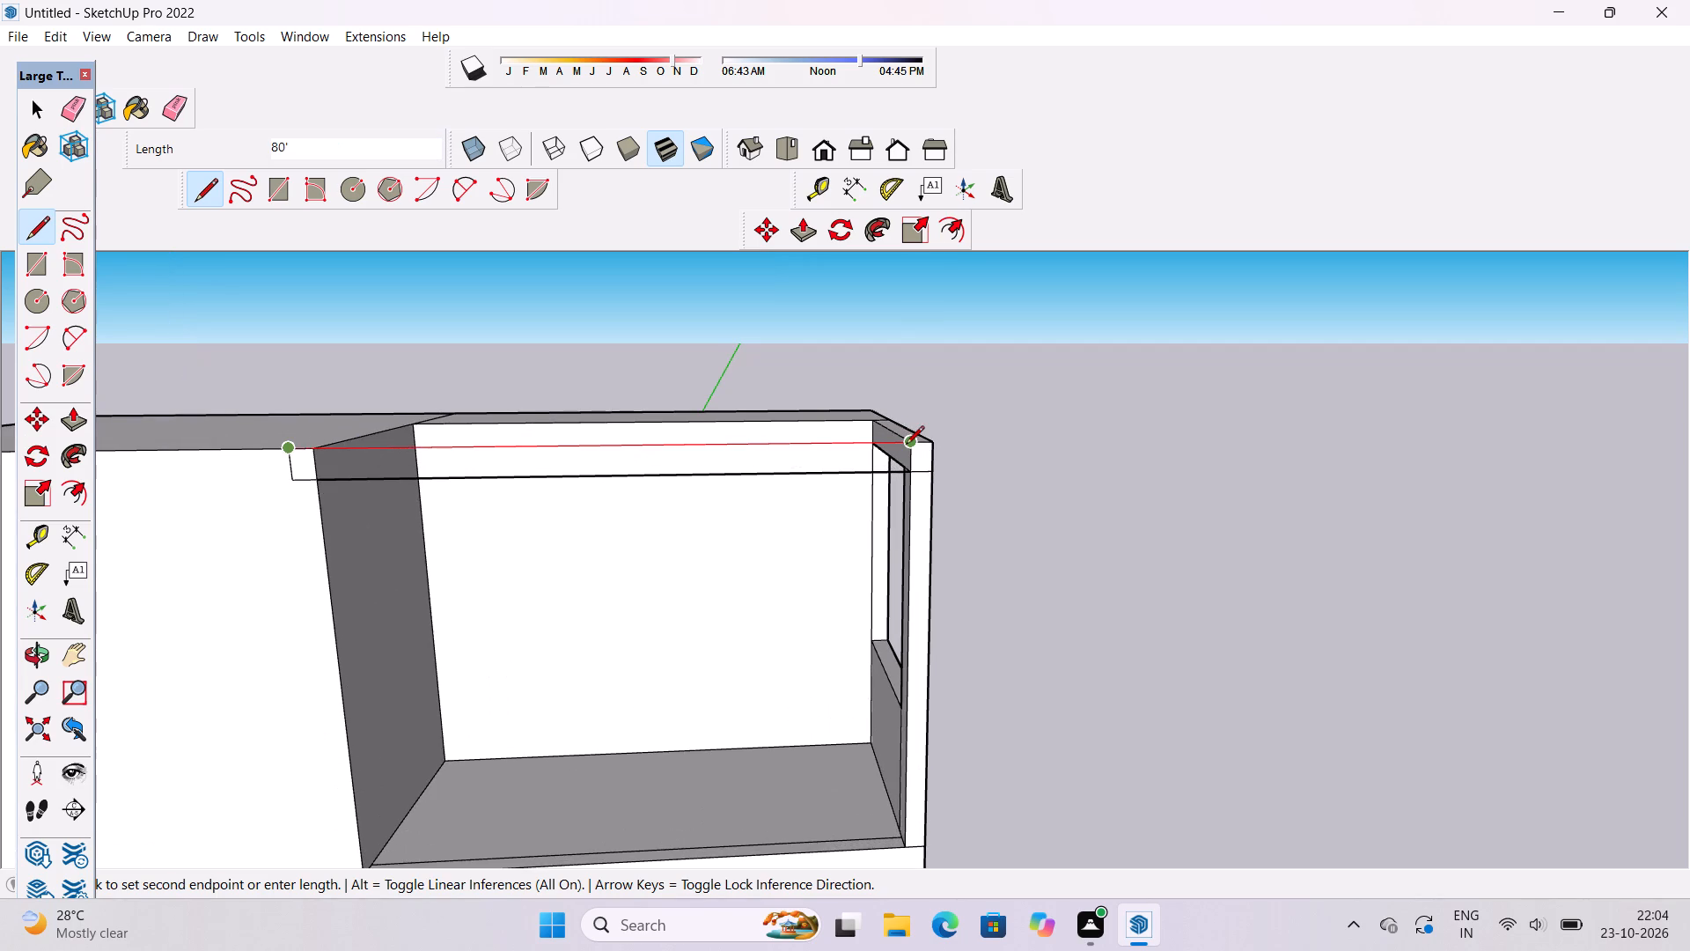
left_click(907, 446)
key("space")
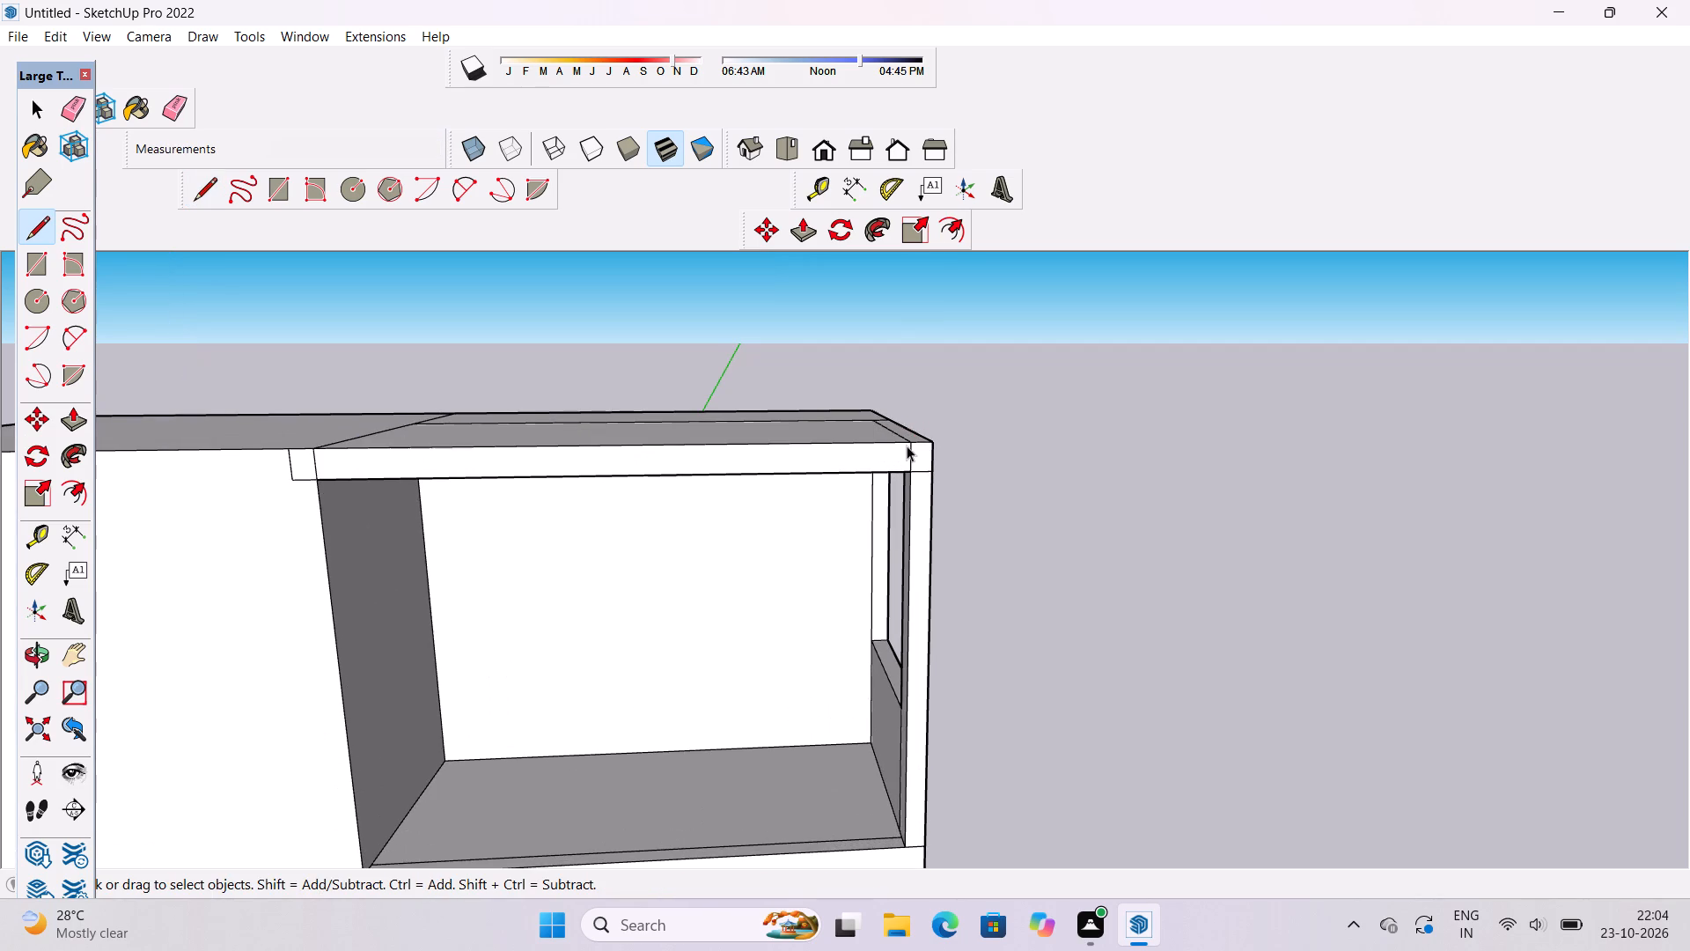
Examine the top terrace's new front beam and roof from above, from the front and from below.
type("o")
scroll(932, 466, "down", 4)
left_click_drag(932, 466, 937, 503, "shift")
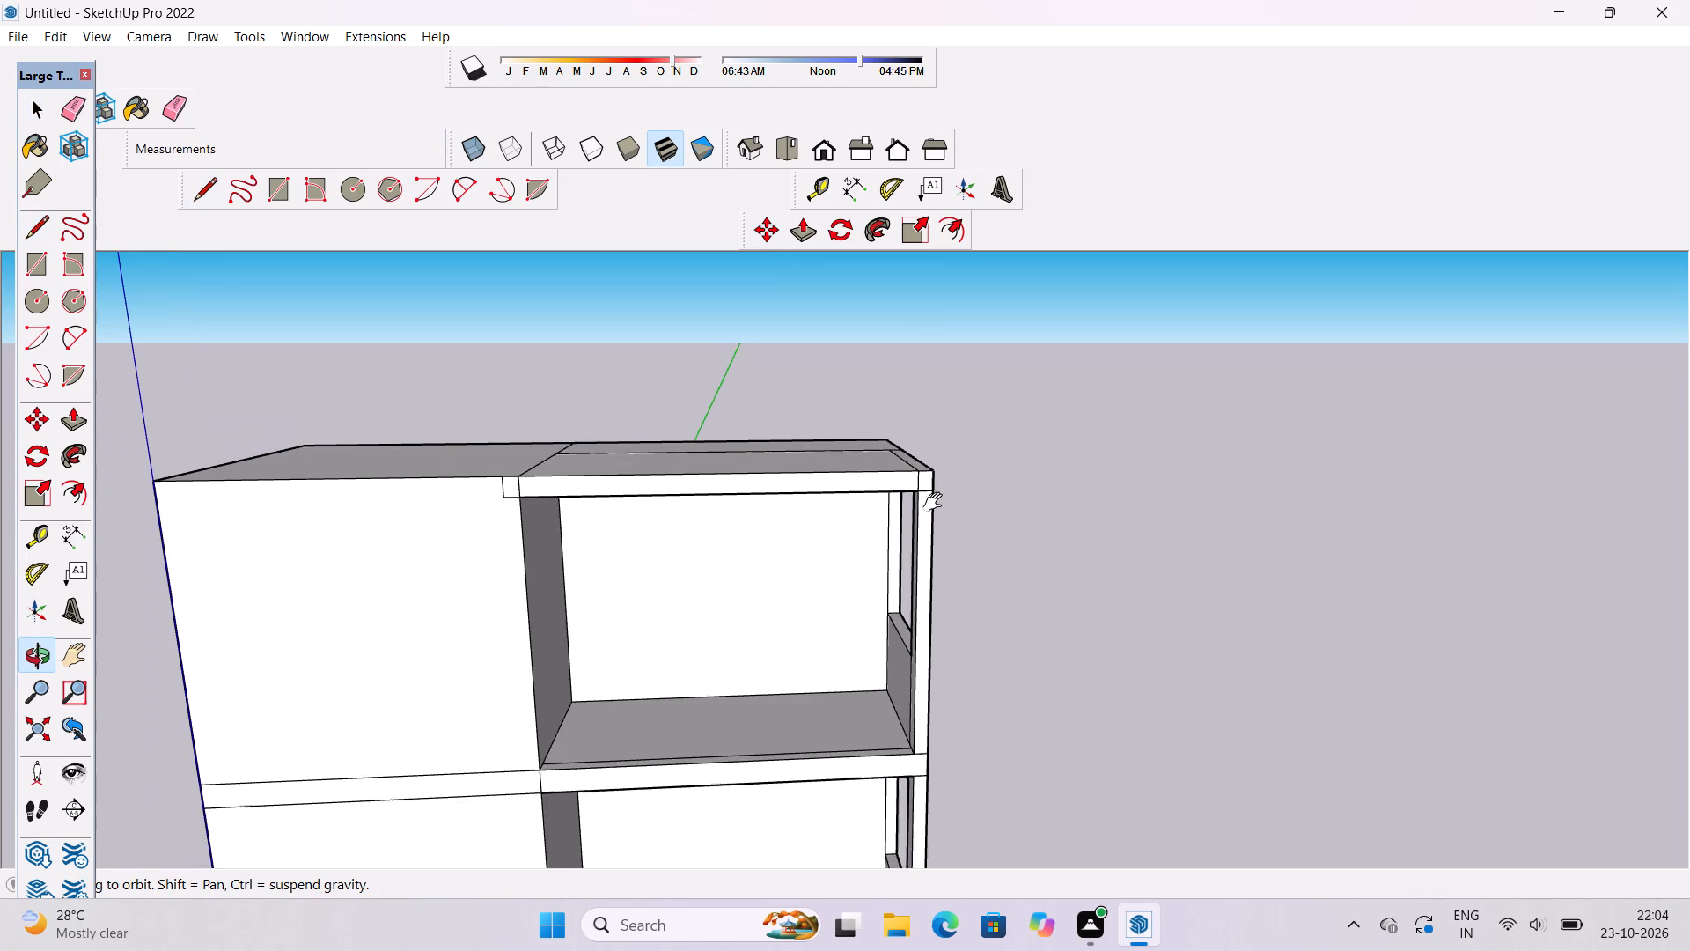
left_click_drag(937, 503, 963, 614, "shift")
left_click_drag(909, 620, 904, 269)
scroll(866, 504, "up", 1)
left_click_drag(866, 505, 915, 442, "shift")
left_click_drag(915, 441, 871, 604)
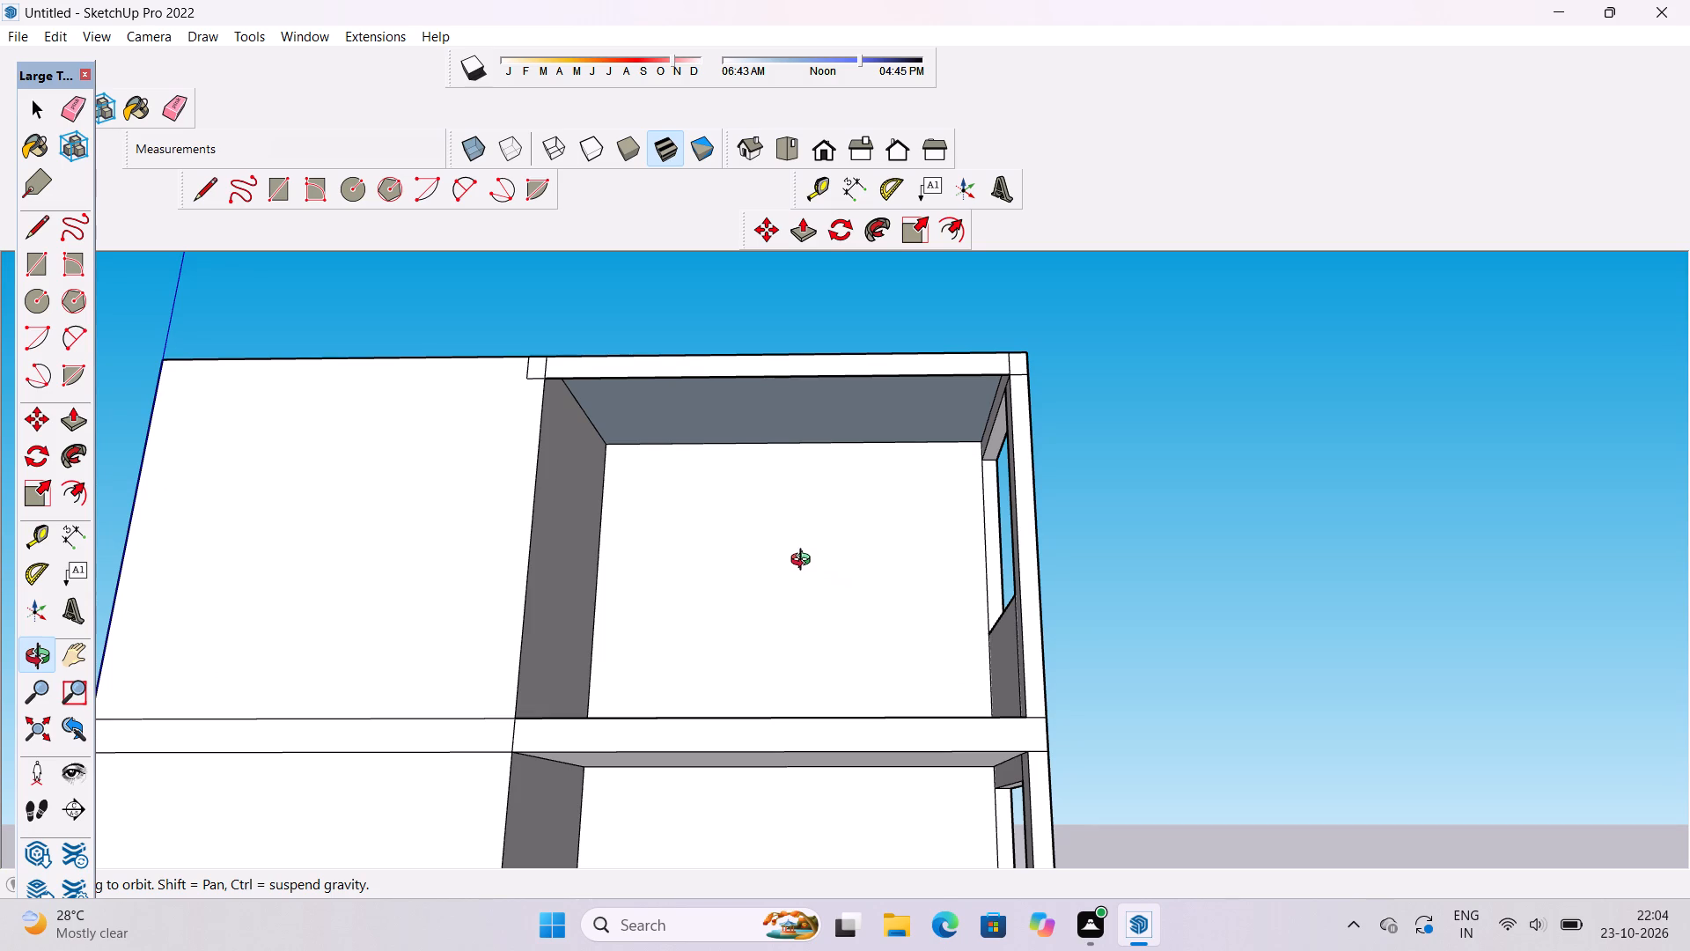
left_click_drag(804, 565, 812, 611)
scroll(840, 573, "down", 3)
left_click_drag(840, 572, 846, 564)
scroll(848, 563, "down", 5)
scroll(801, 572, "up", 3)
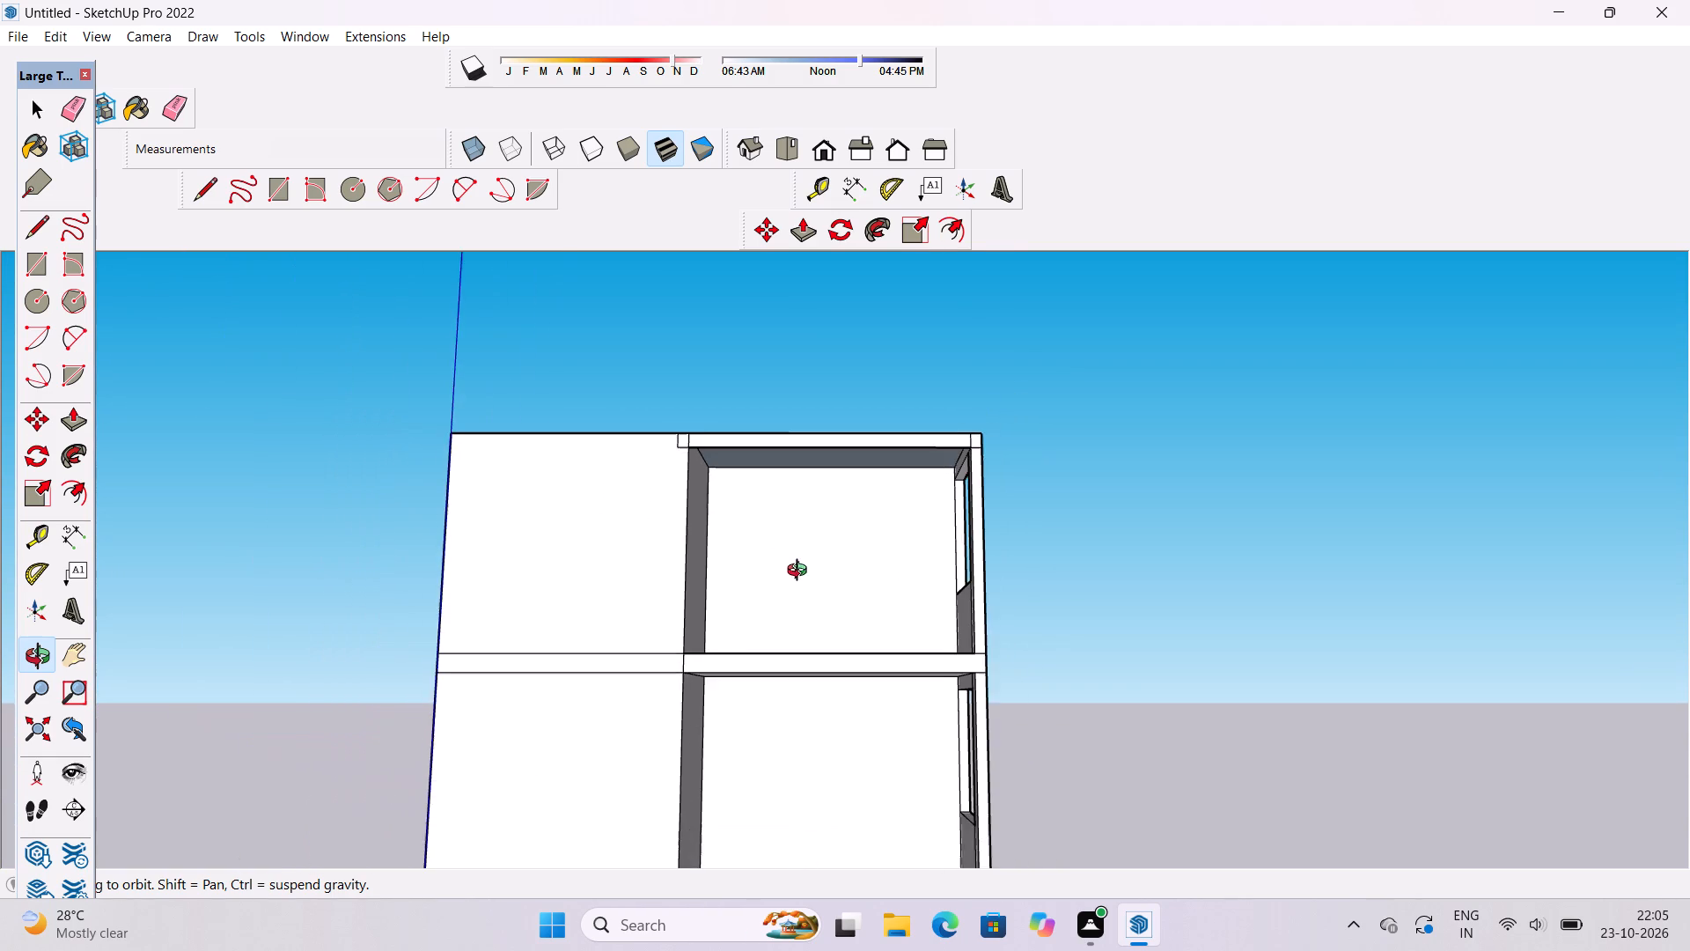
left_click_drag(781, 575, 783, 543, "shift")
left_click_drag(783, 542, 797, 828)
scroll(979, 641, "up", 4)
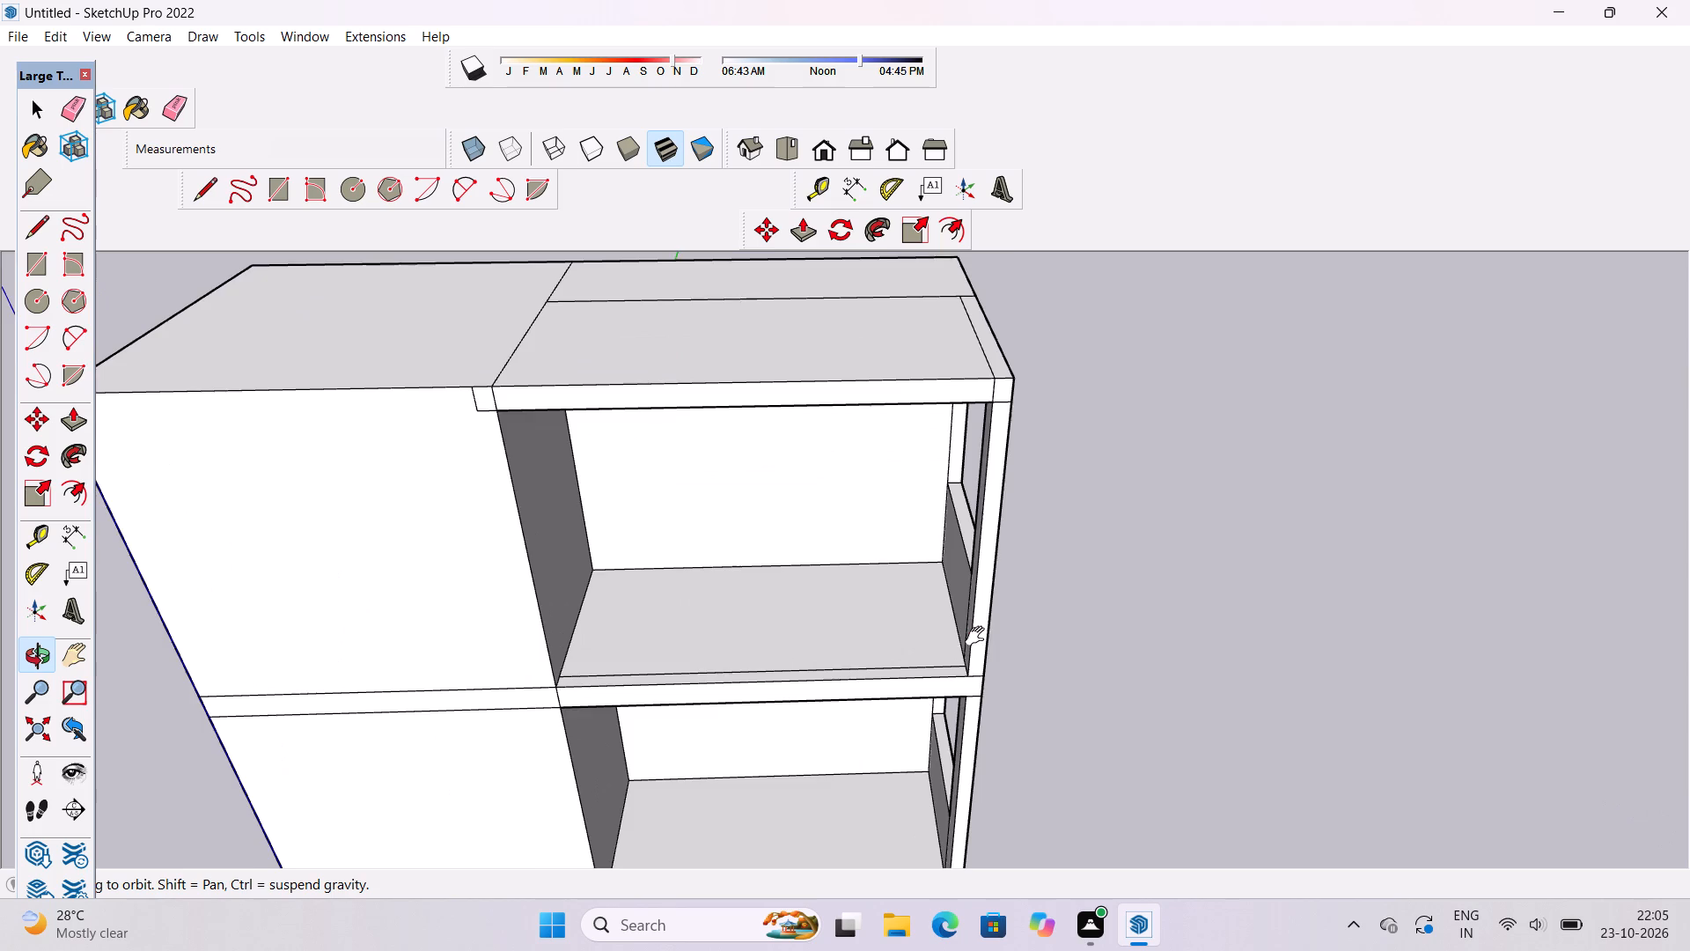
left_click_drag(978, 637, 932, 692, "shift")
left_click_drag(932, 692, 806, 542)
scroll(806, 505, "down", 3)
left_click_drag(789, 510, 854, 688, "shift")
scroll(694, 663, "up", 2)
left_click_drag(681, 664, 690, 693, "shift")
left_click_drag(702, 698, 725, 711)
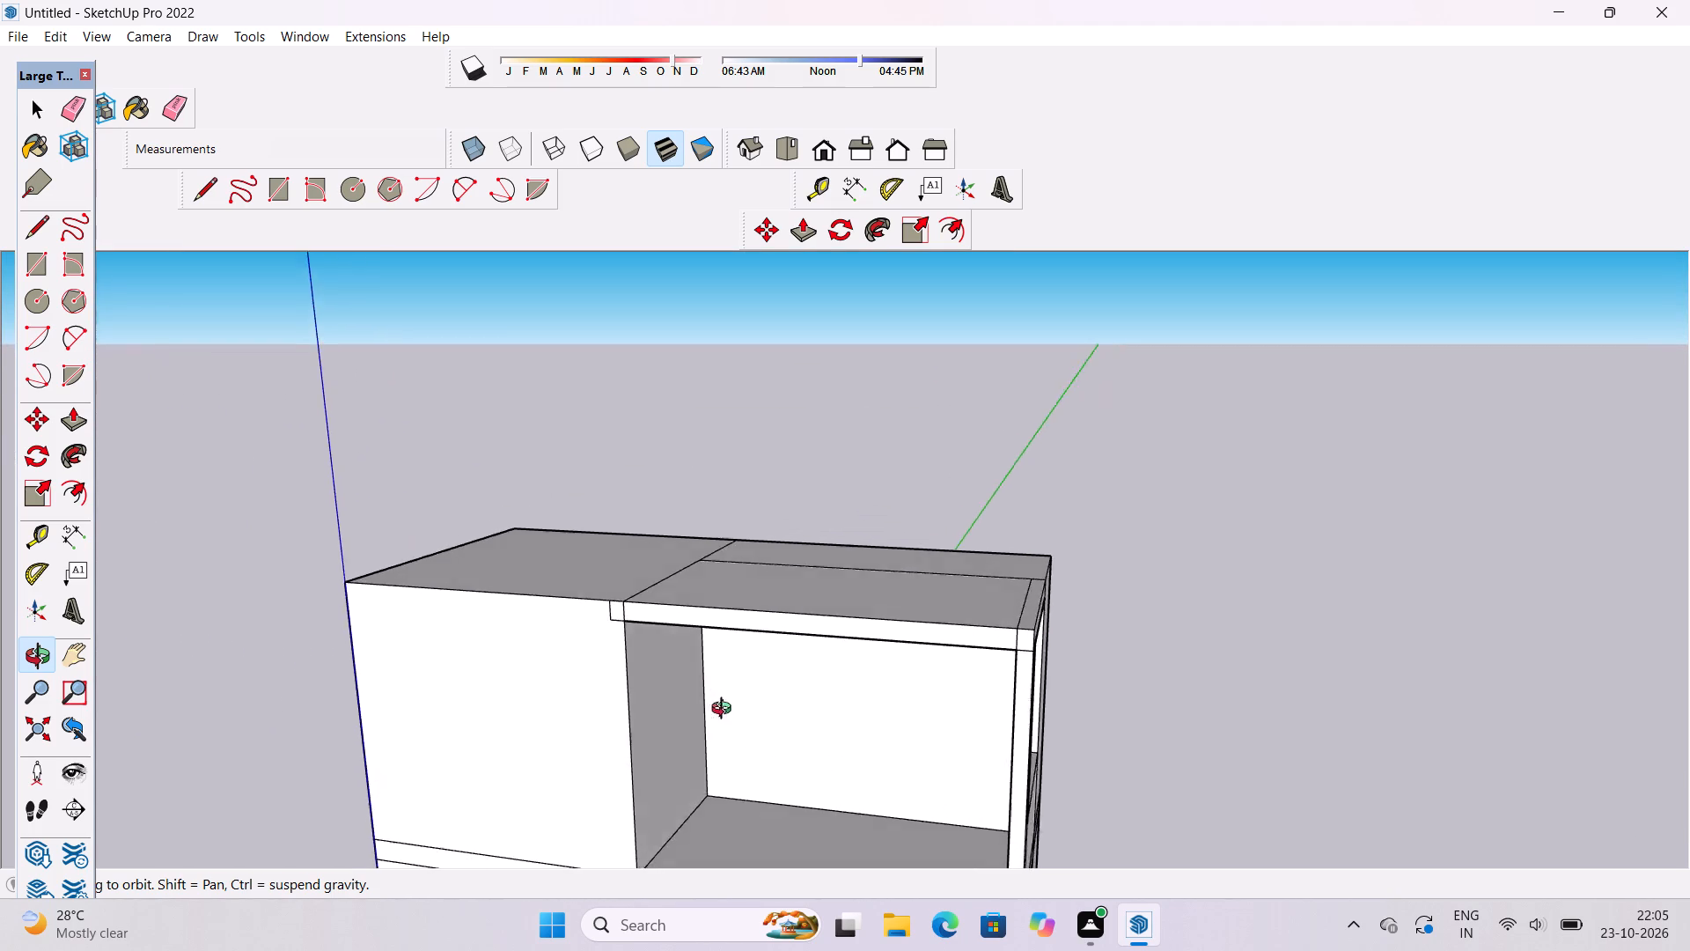
left_click_drag(725, 711, 838, 810)
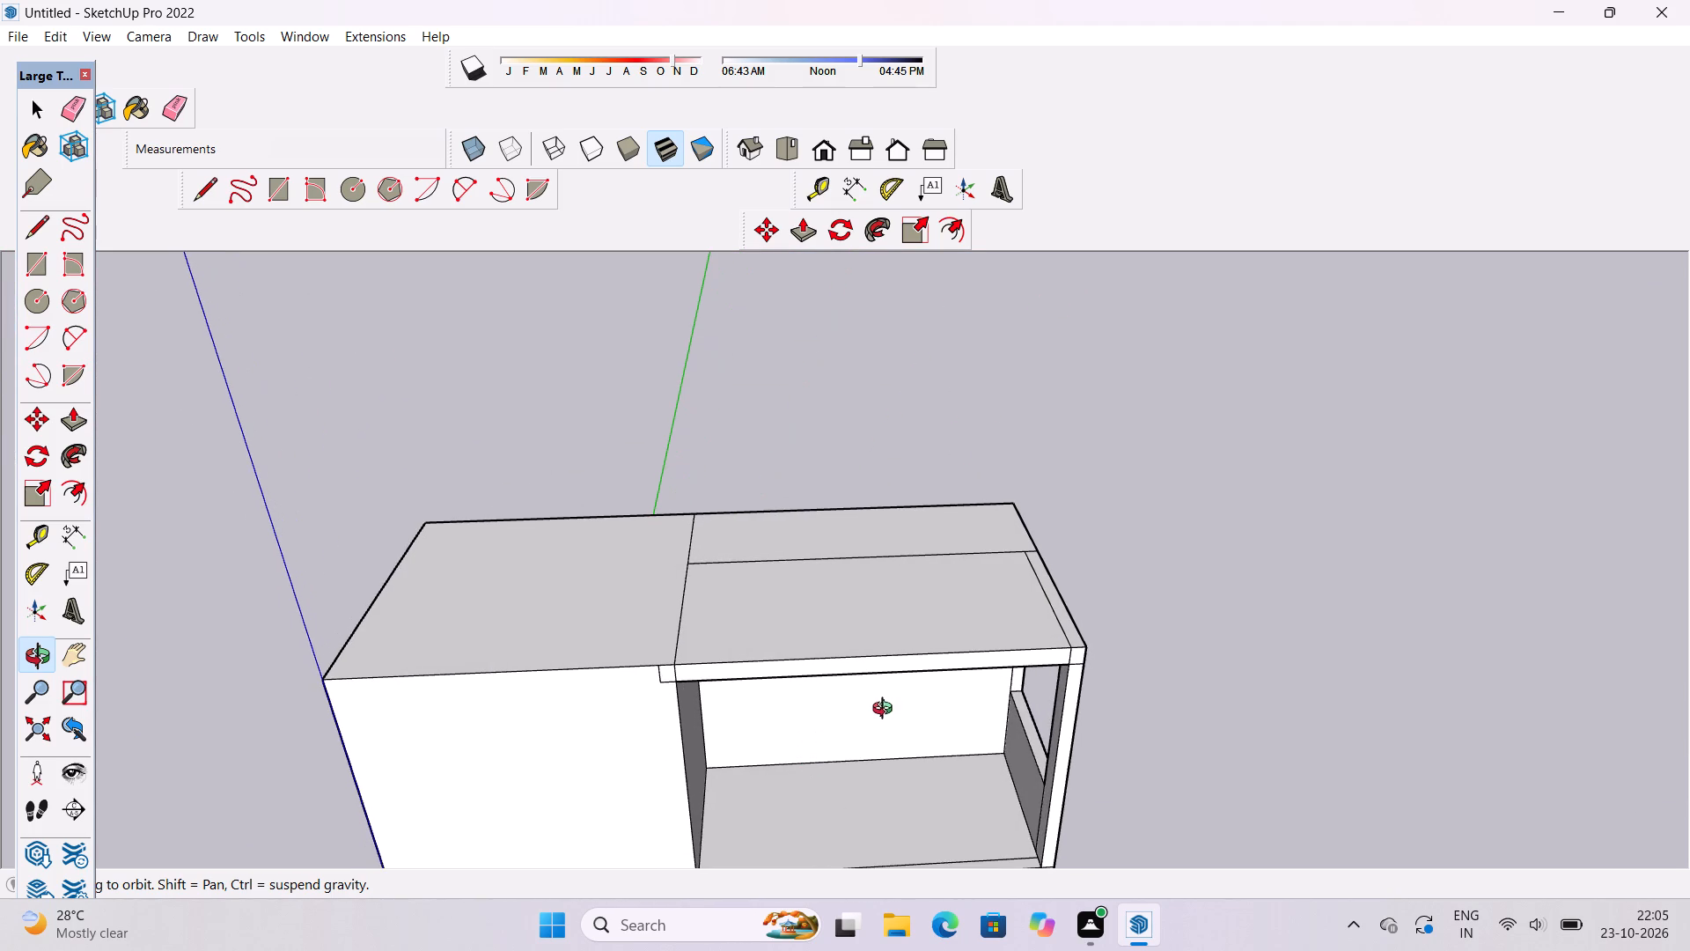
left_click_drag(885, 711, 819, 739, "shift")
left_click_drag(819, 733, 819, 452)
scroll(721, 531, "up", 4)
left_click_drag(721, 531, 812, 579, "shift")
left_click_drag(819, 579, 751, 532)
left_click_drag(780, 562, 813, 621, "shift")
left_click_drag(813, 621, 795, 603)
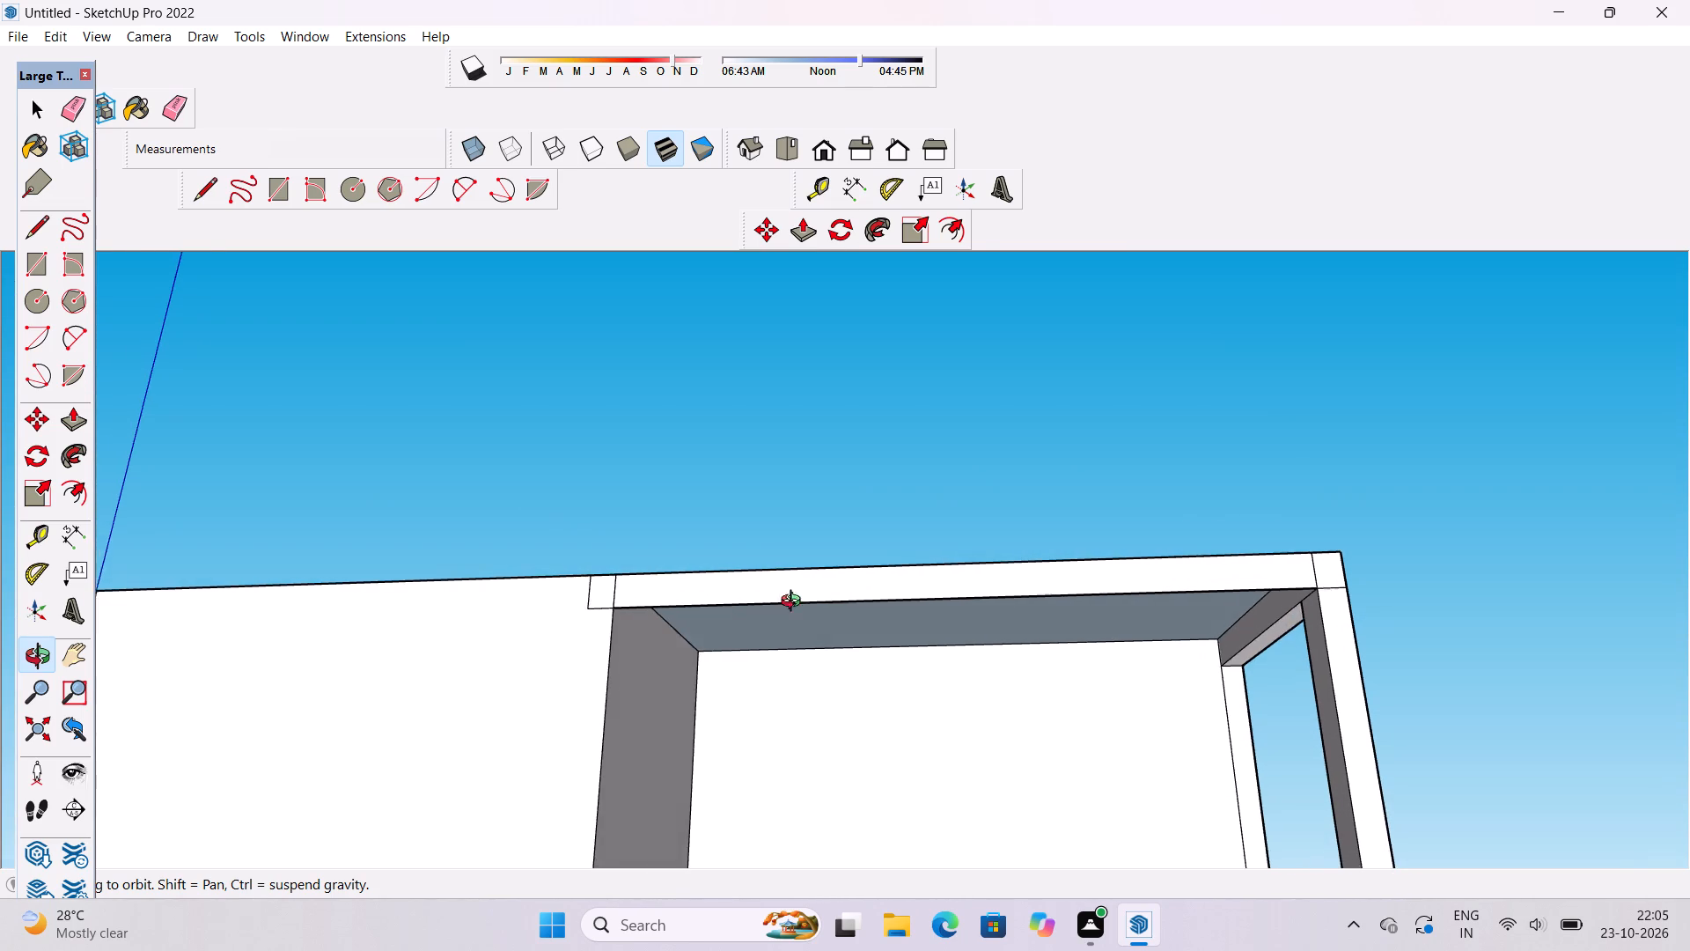
left_click_drag(795, 603, 740, 525)
left_click_drag(788, 579, 823, 425)
left_click_drag(664, 479, 746, 491)
left_click_drag(821, 501, 736, 508)
left_click_drag(752, 510, 908, 526, "shift")
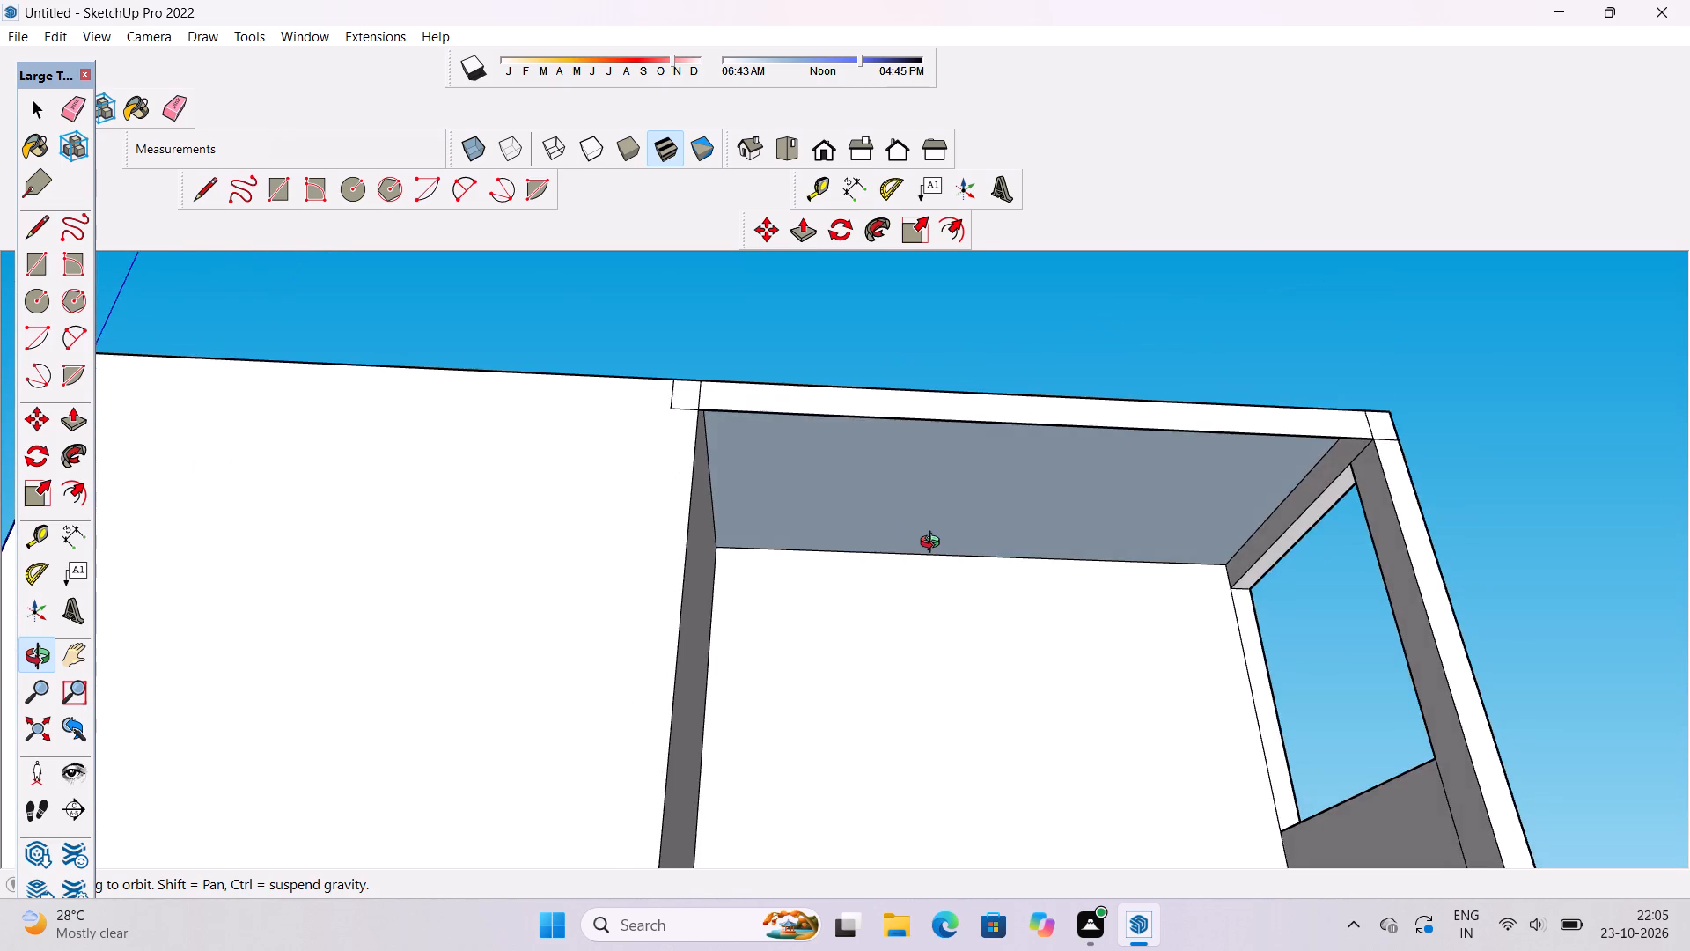
Push/Pull the underside of the top terrace's roof down 4' to the front beam's bottom edge.
scroll(934, 545, "down", 3)
left_click_drag(849, 560, 736, 579, "shift")
left_click_drag(735, 580, 713, 576)
key("p")
scroll(915, 504, "up", 3)
left_click(915, 499)
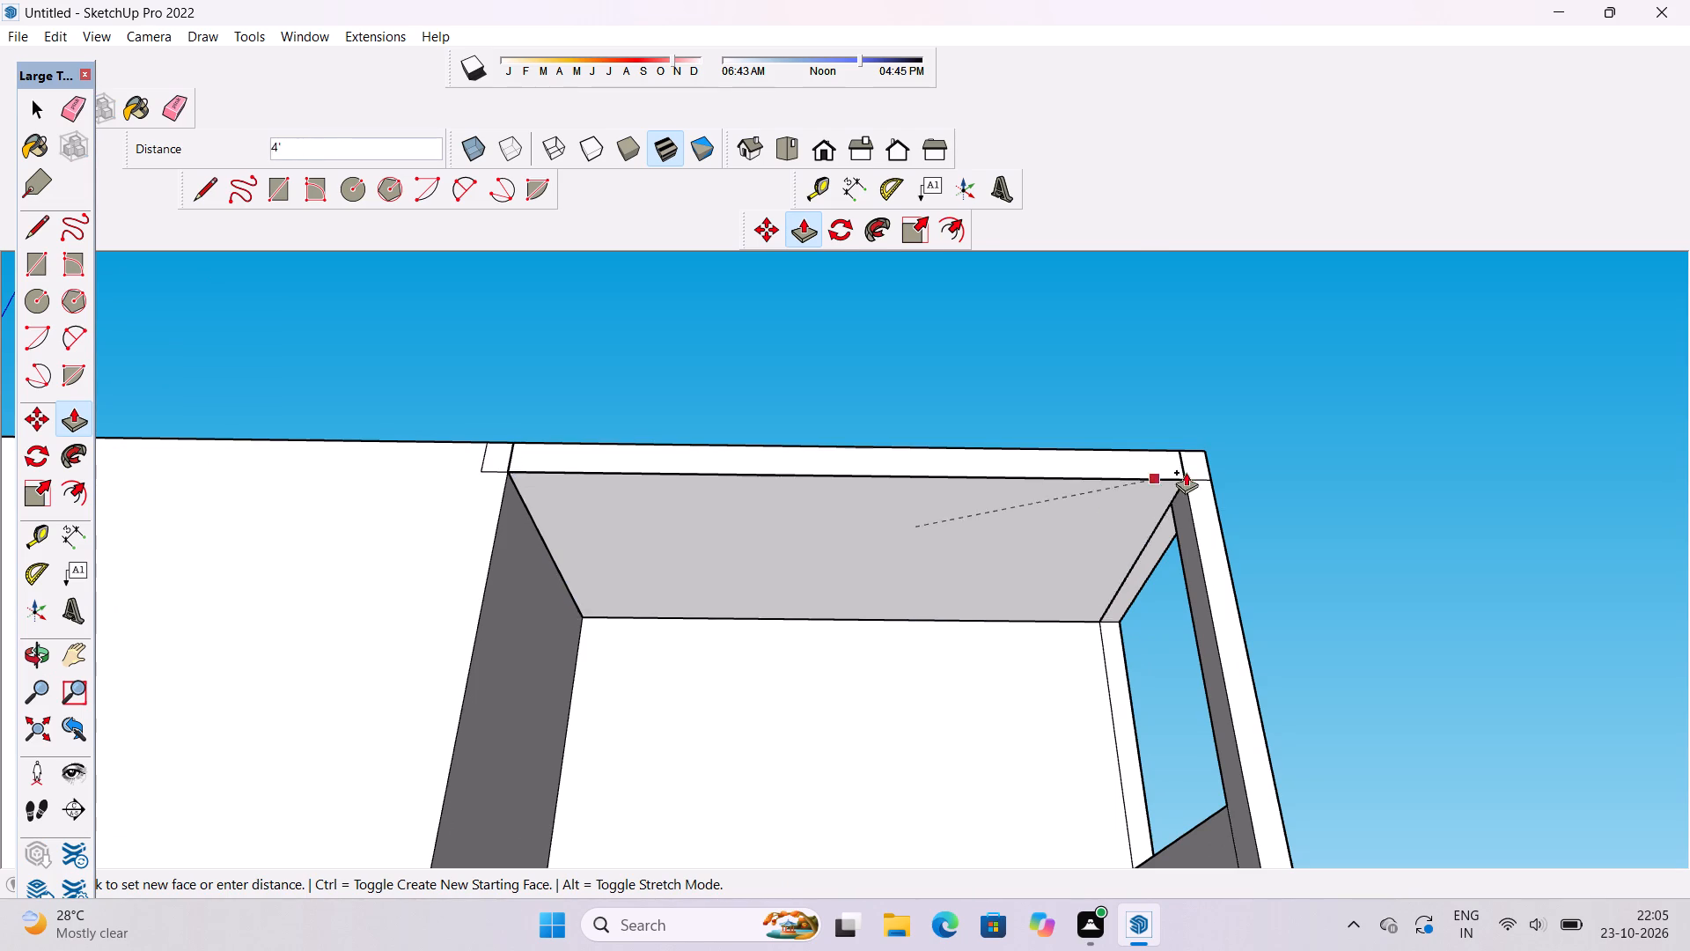
left_click(1191, 488)
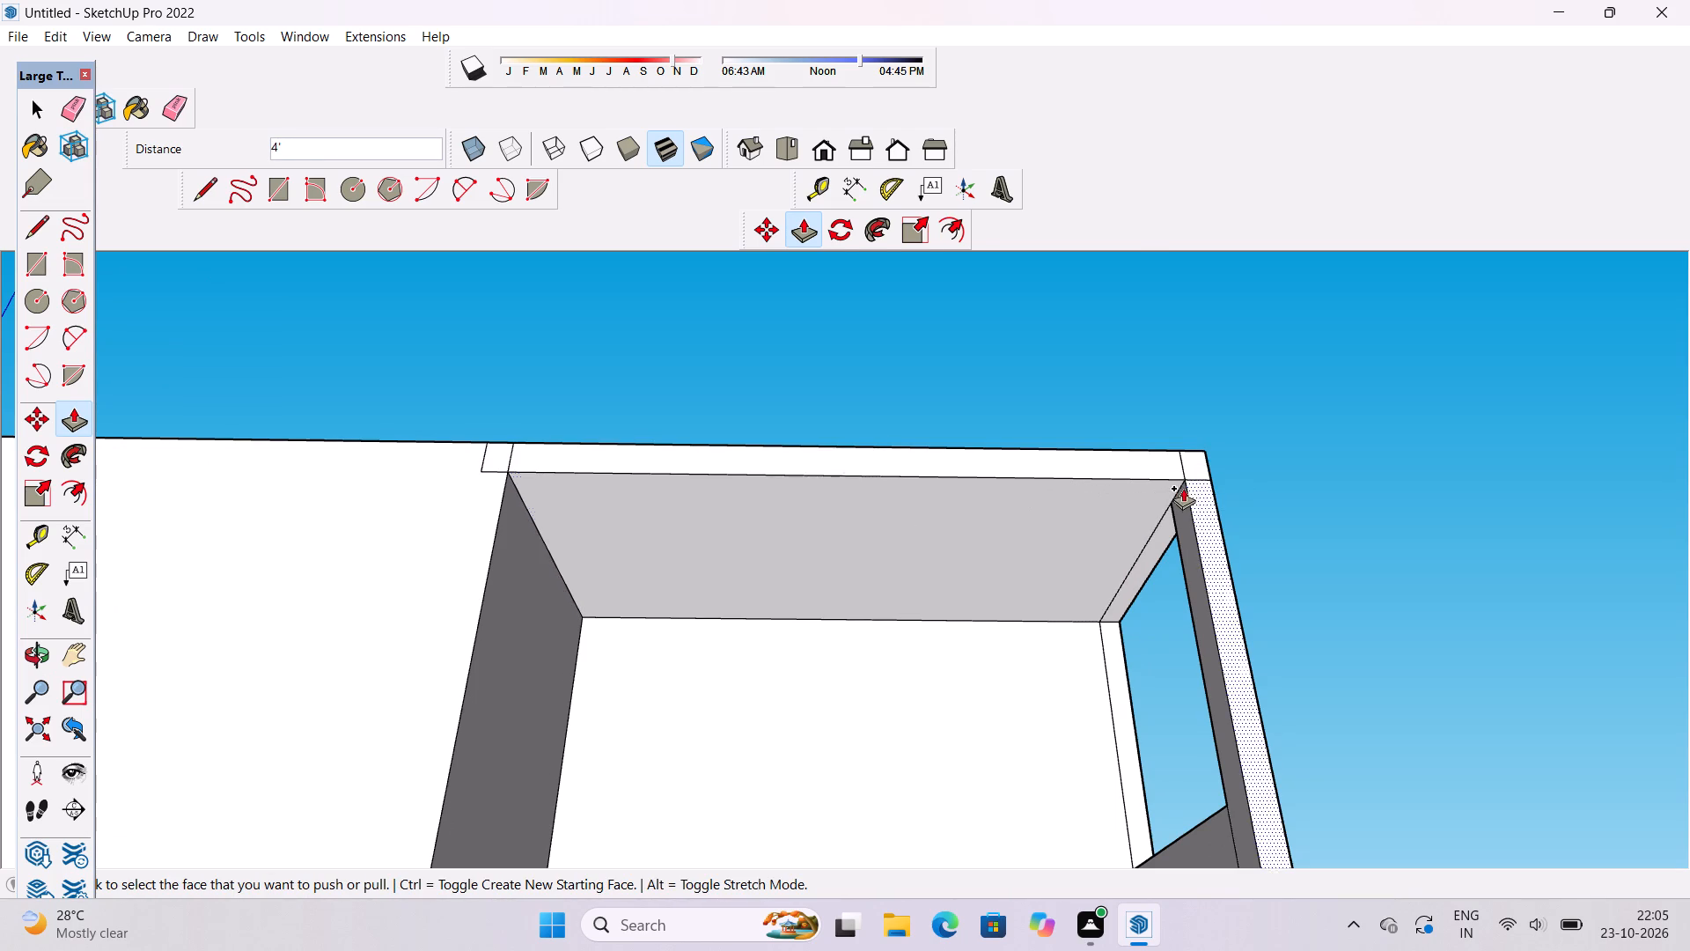
Examine the top terrace's thickened roof, front beam and corner column from several angles.
key("o")
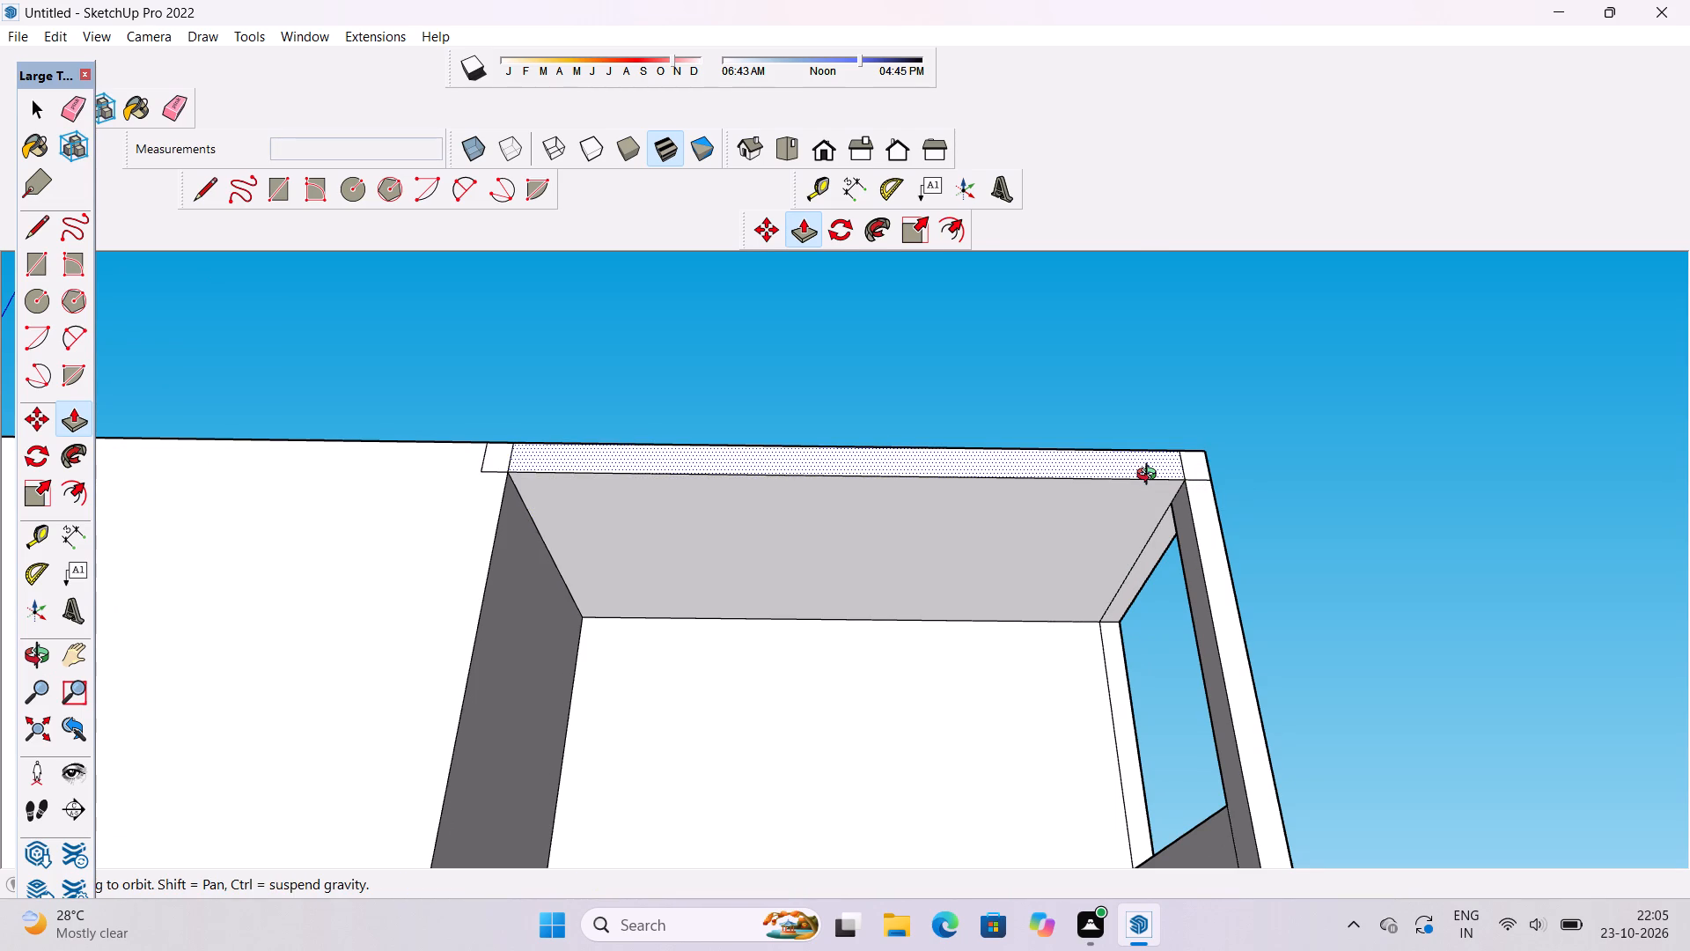
scroll(1124, 474, "down", 6)
left_click_drag(1136, 448, 1100, 663)
scroll(1155, 547, "up", 3)
left_click_drag(1139, 540, 1091, 524, "shift")
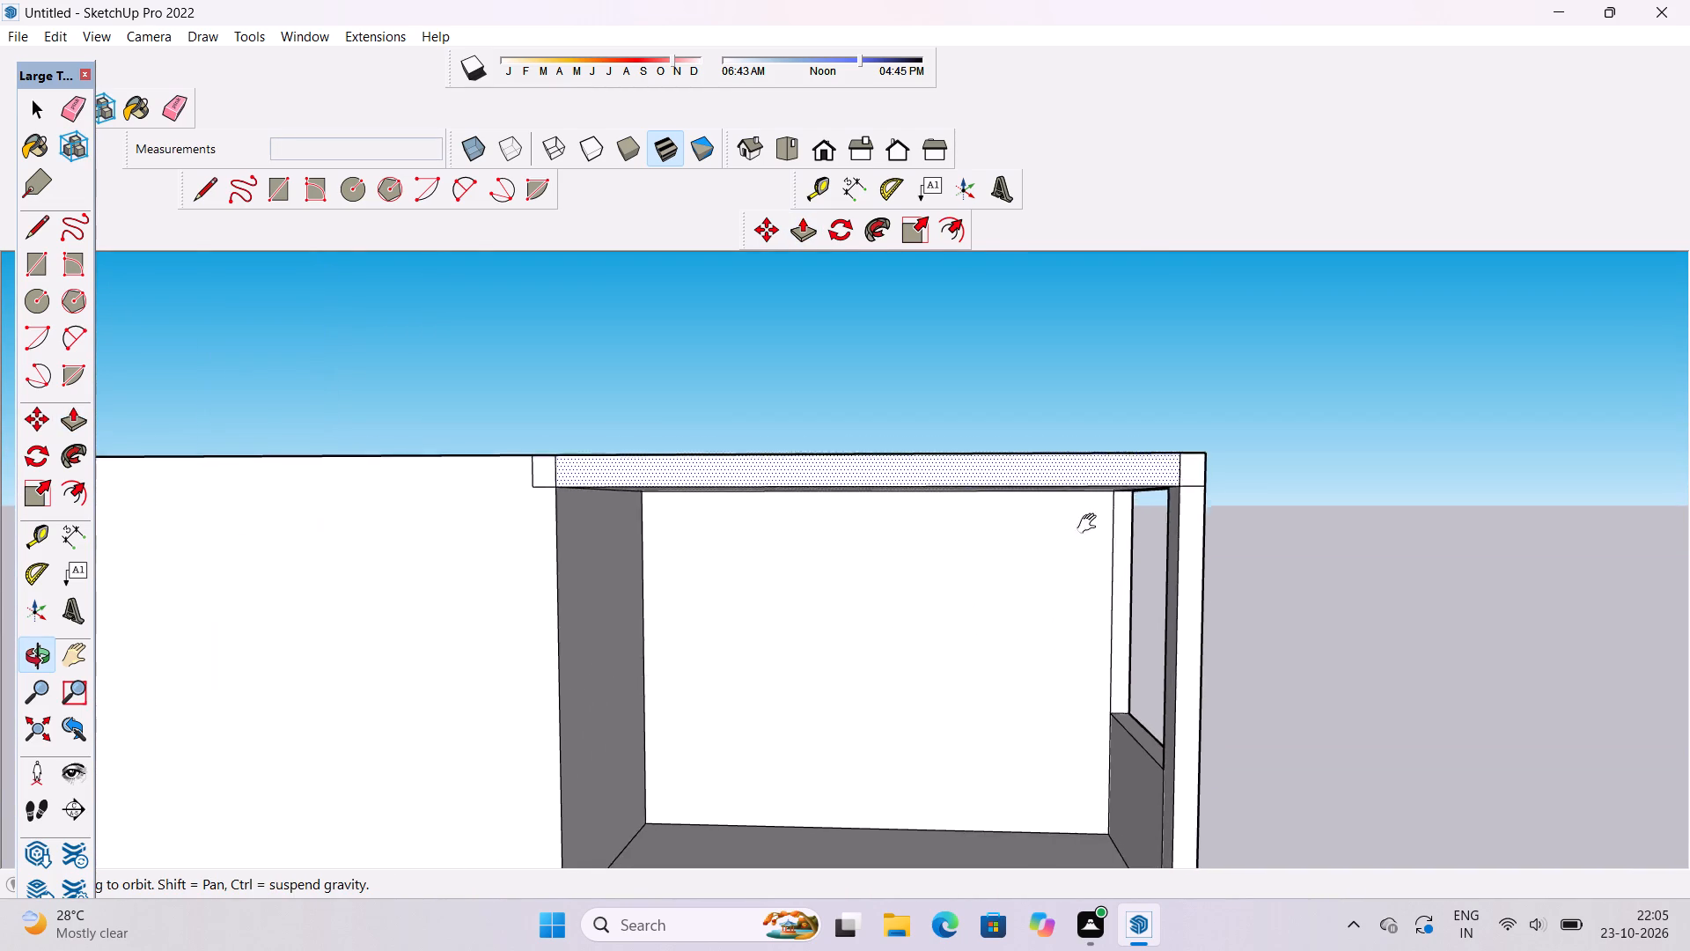
left_click_drag(1091, 524, 1054, 514, "shift")
scroll(1054, 514, "down", 1)
scroll(1047, 614, "down", 3)
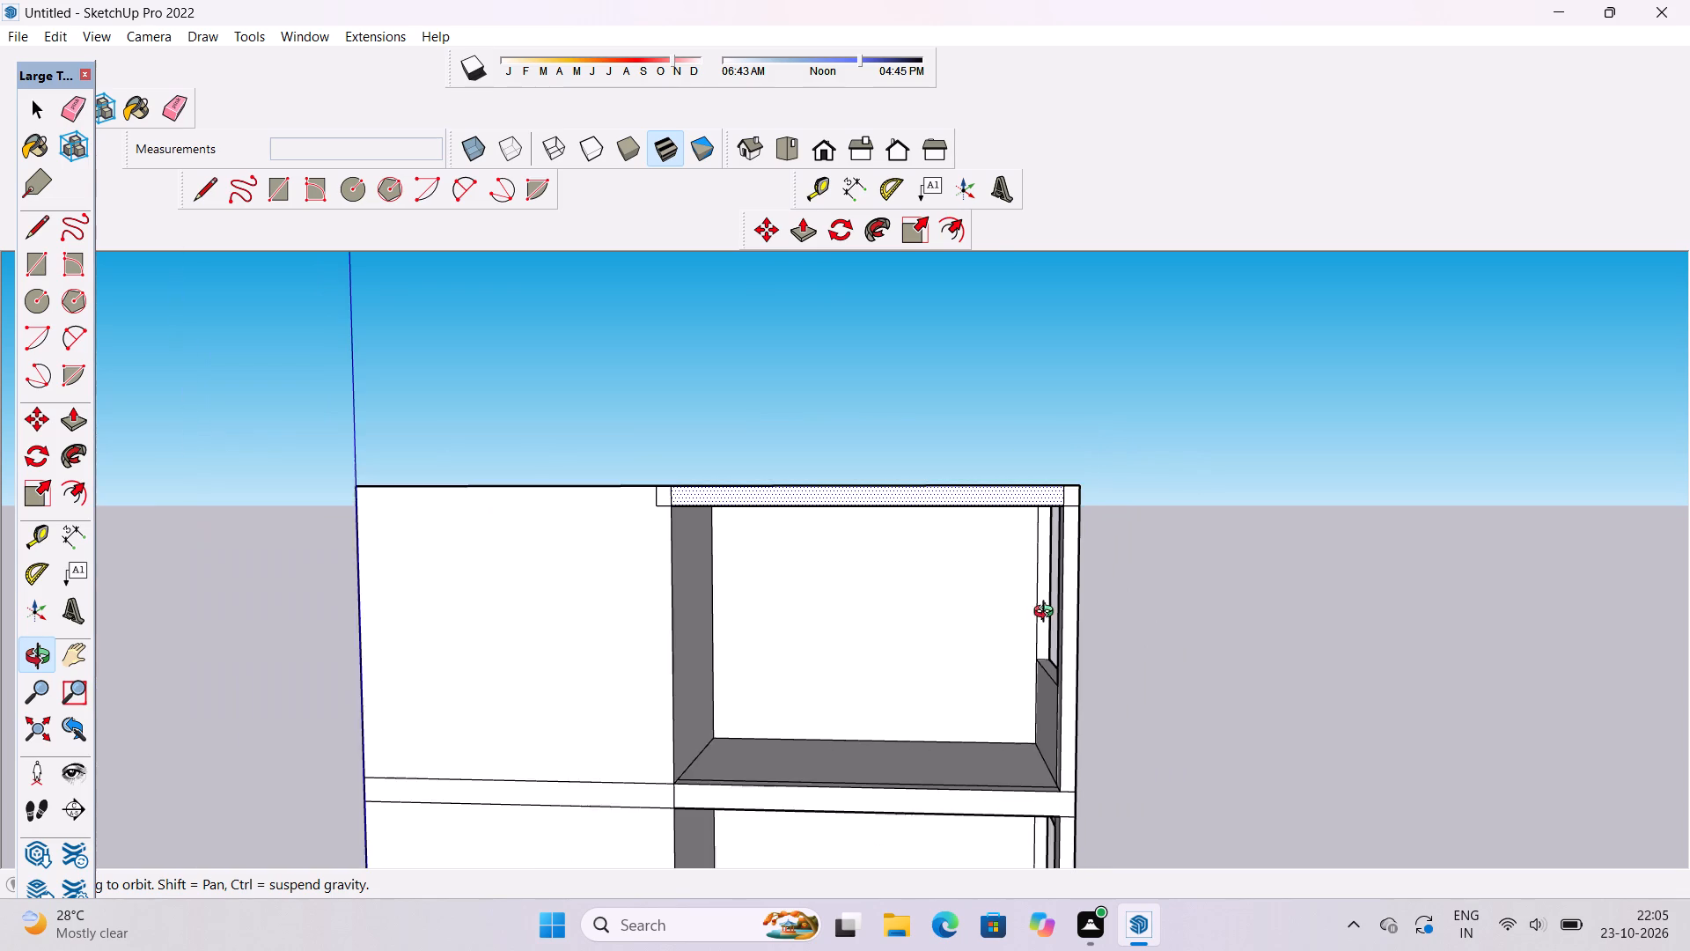
left_click_drag(1062, 716, 1136, 767)
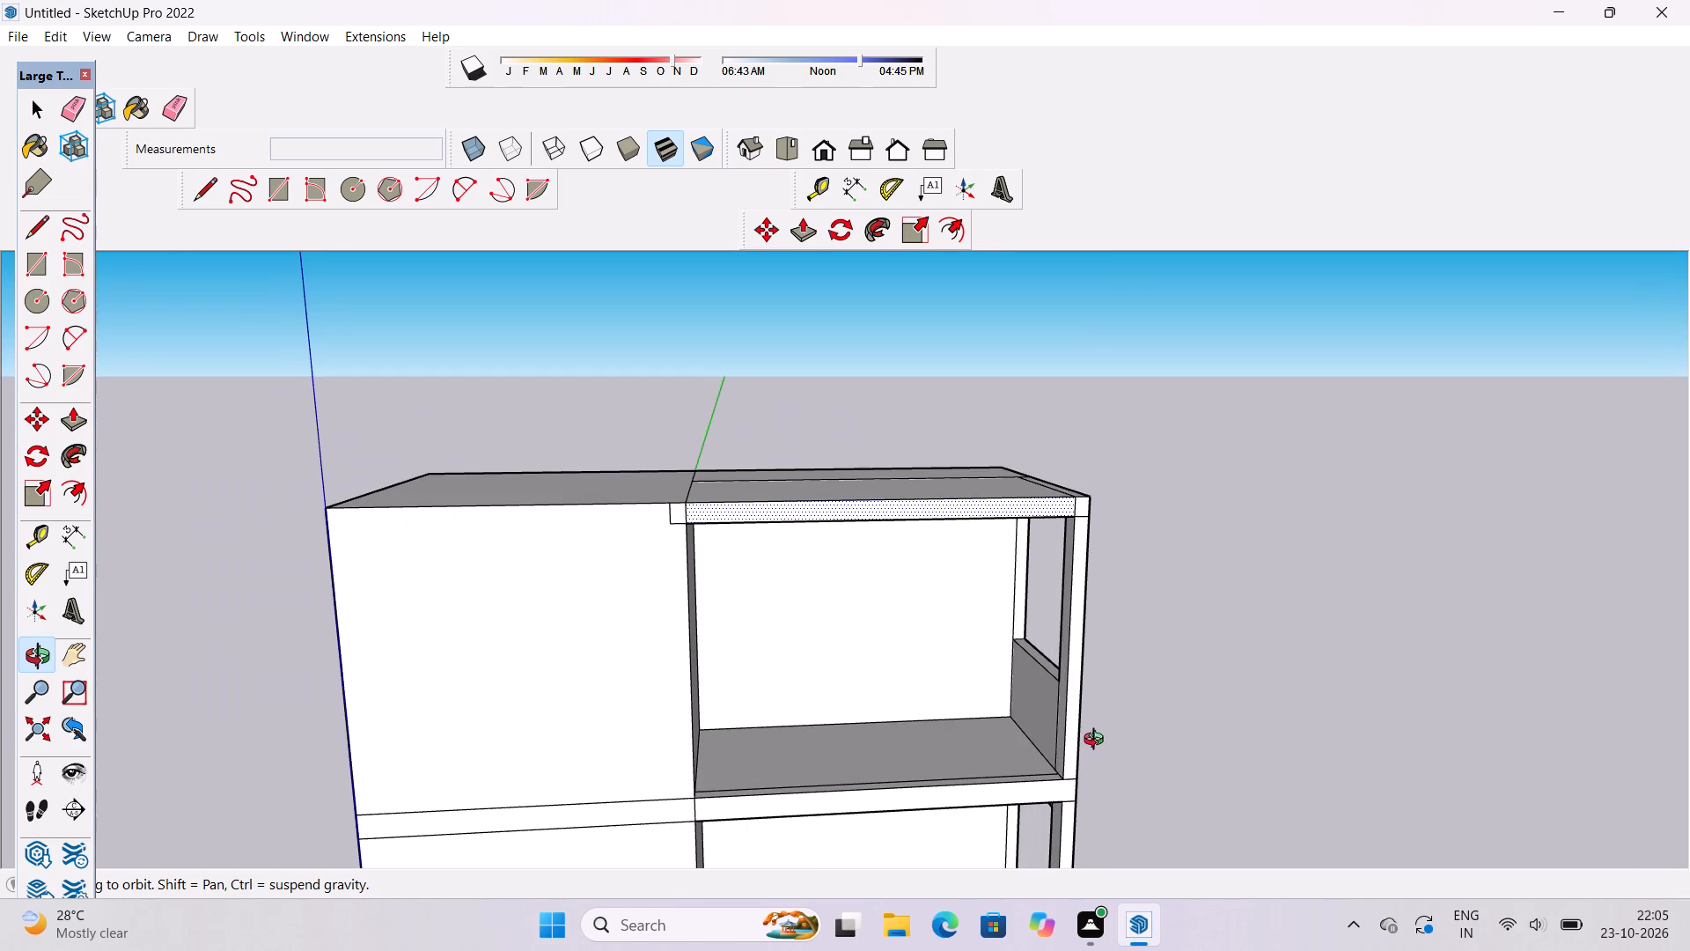
scroll(1098, 741, "up", 4)
left_click_drag(1096, 740, 1098, 726, "shift")
left_click_drag(1072, 723, 1092, 756)
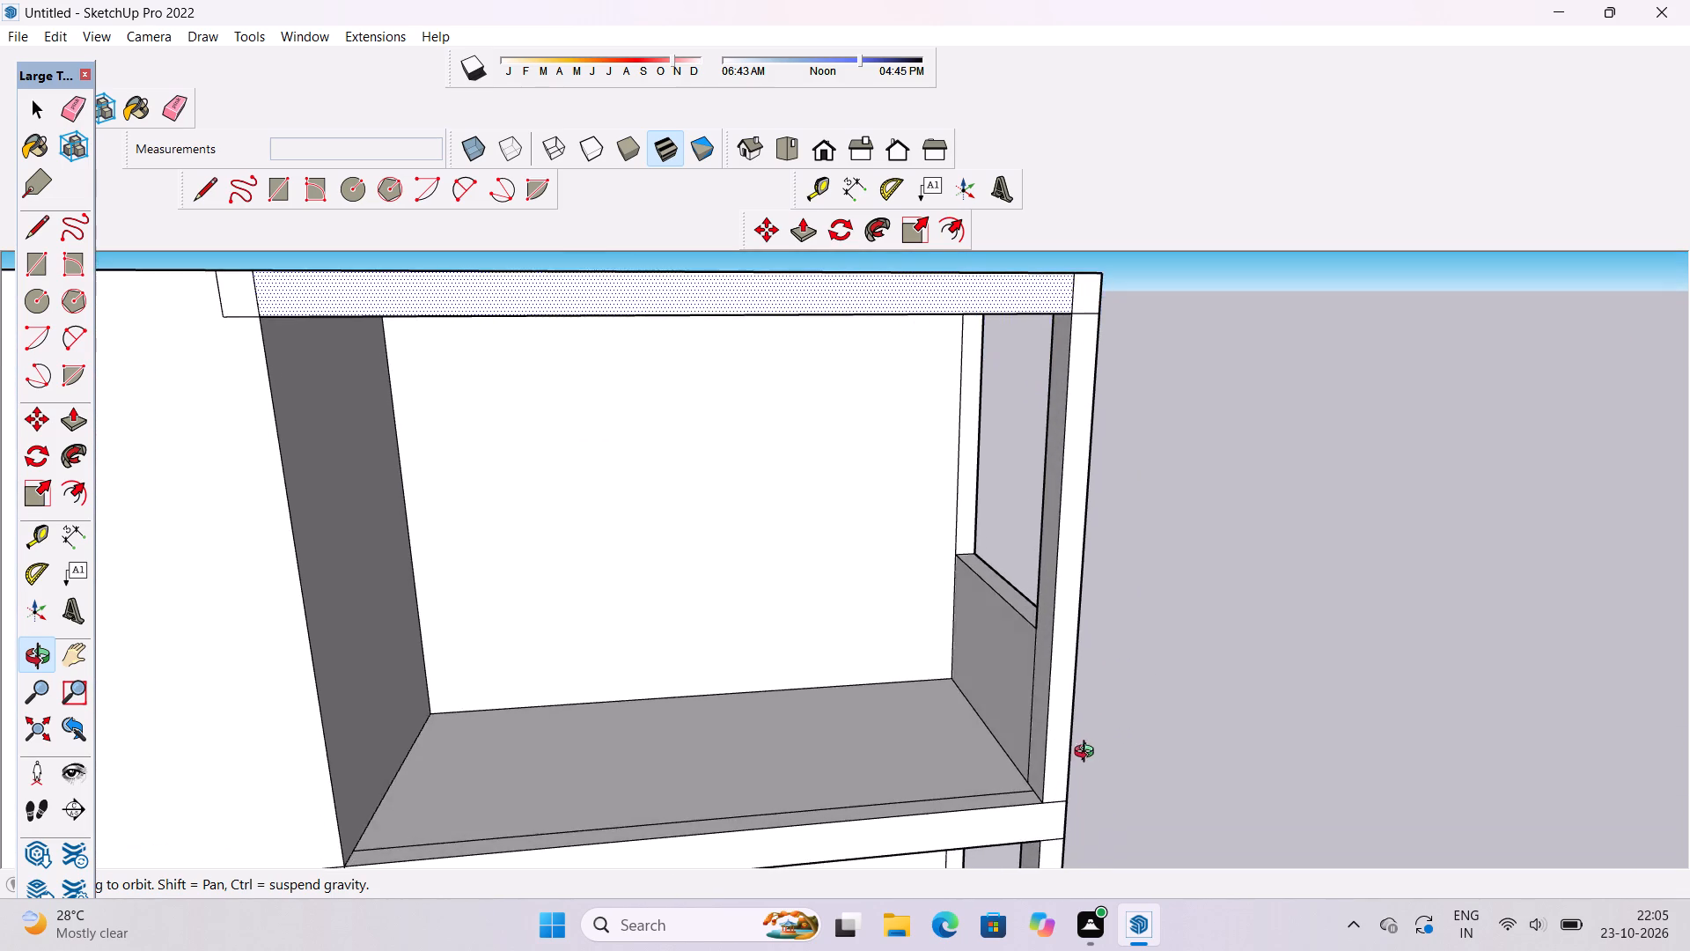
left_click_drag(1044, 751, 1135, 727)
left_click(1136, 726)
left_click_drag(1119, 726, 1108, 678)
Push/Pull the inner side face of the top terrace's corner column 2' toward the terrace opening.
key("p")
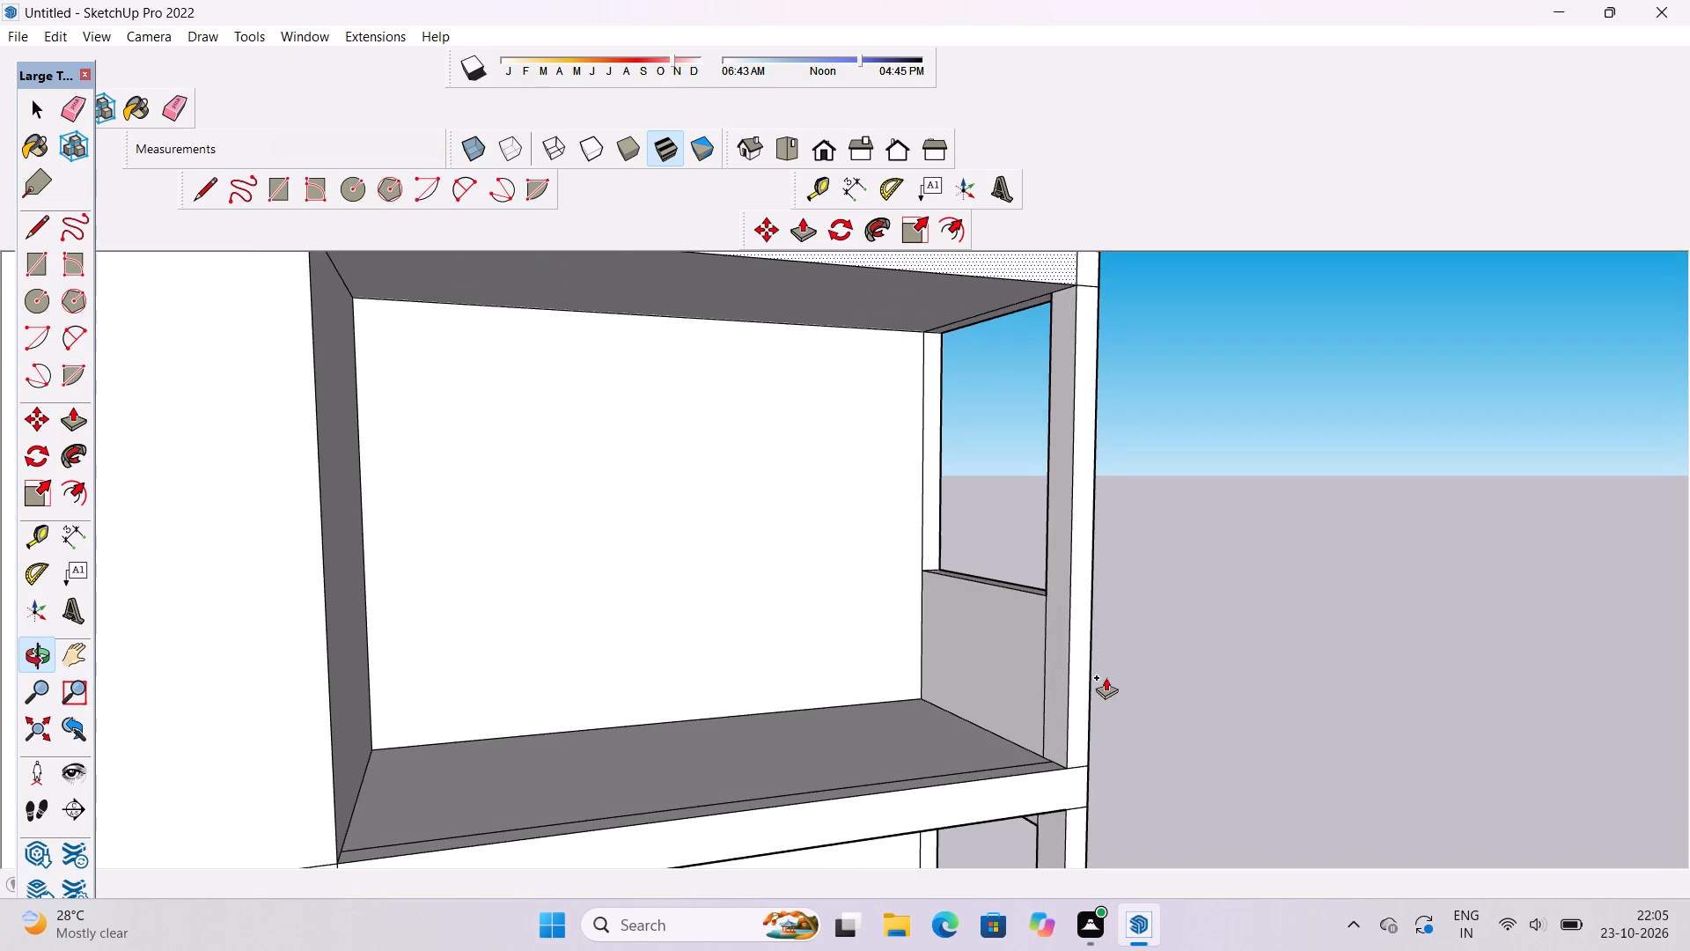
scroll(1069, 597, "down", 5)
scroll(1071, 675, "up", 10)
left_click(1049, 655)
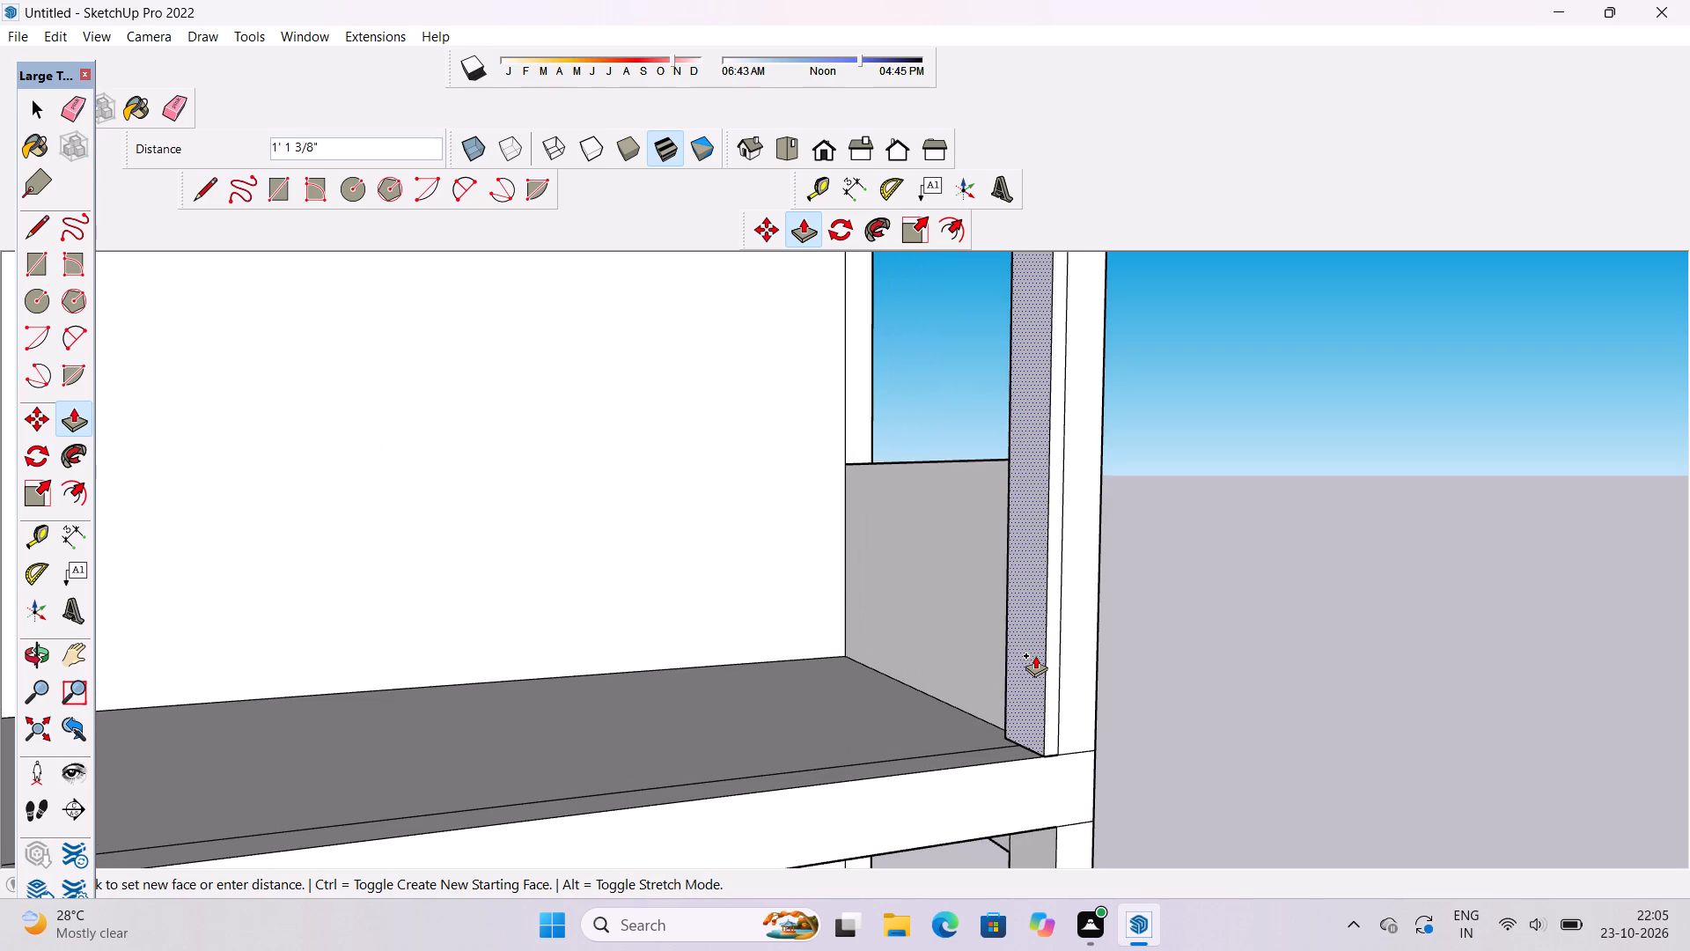
type("2'")
key("Return")
scroll(991, 538, "down", 5)
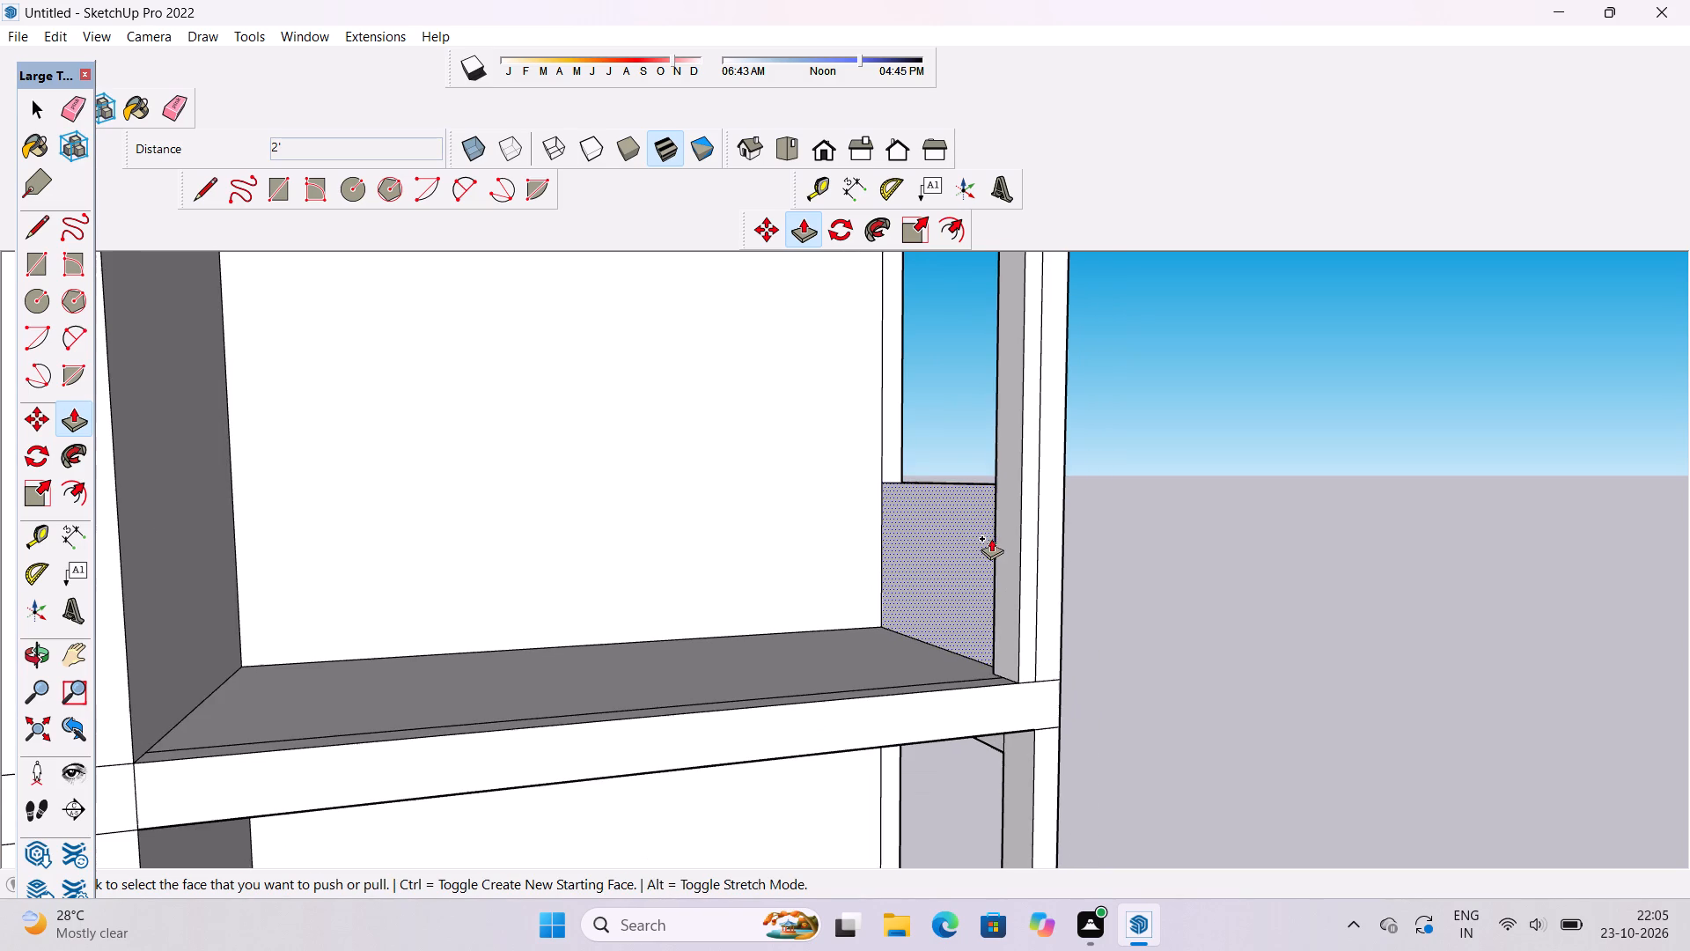
Push/Pull the inner side face of the middle terrace's corner column 2' toward the opening, matching the top terrace's column.
scroll(987, 504, "down", 11)
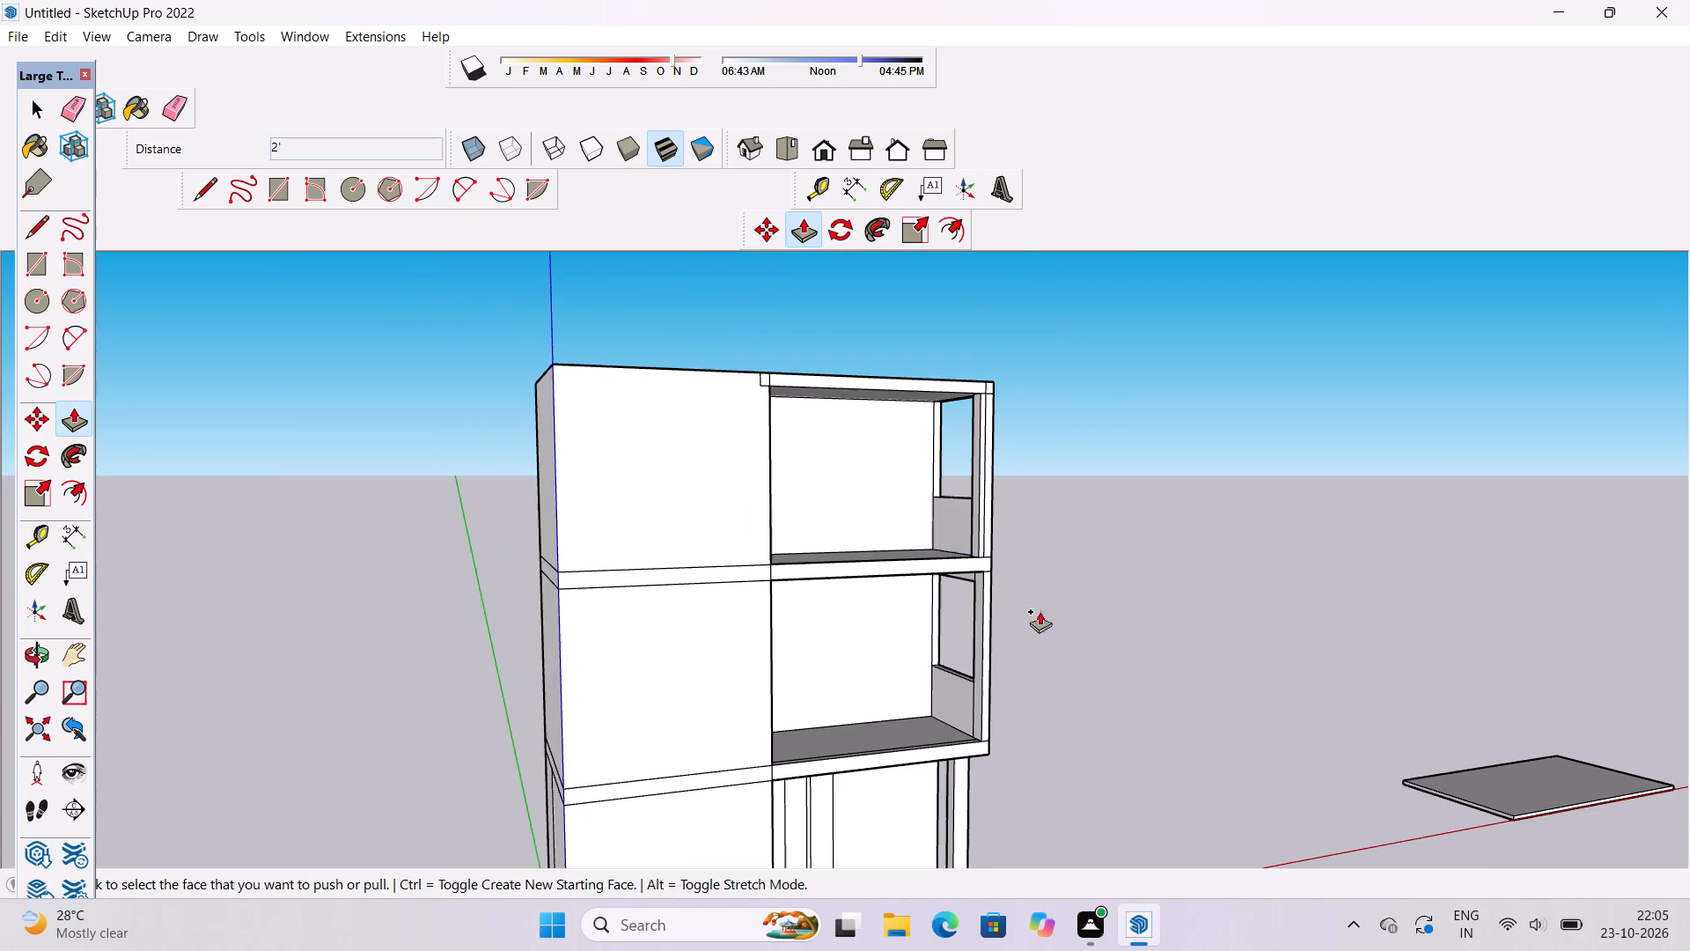
scroll(998, 674, "up", 6)
left_click(953, 589)
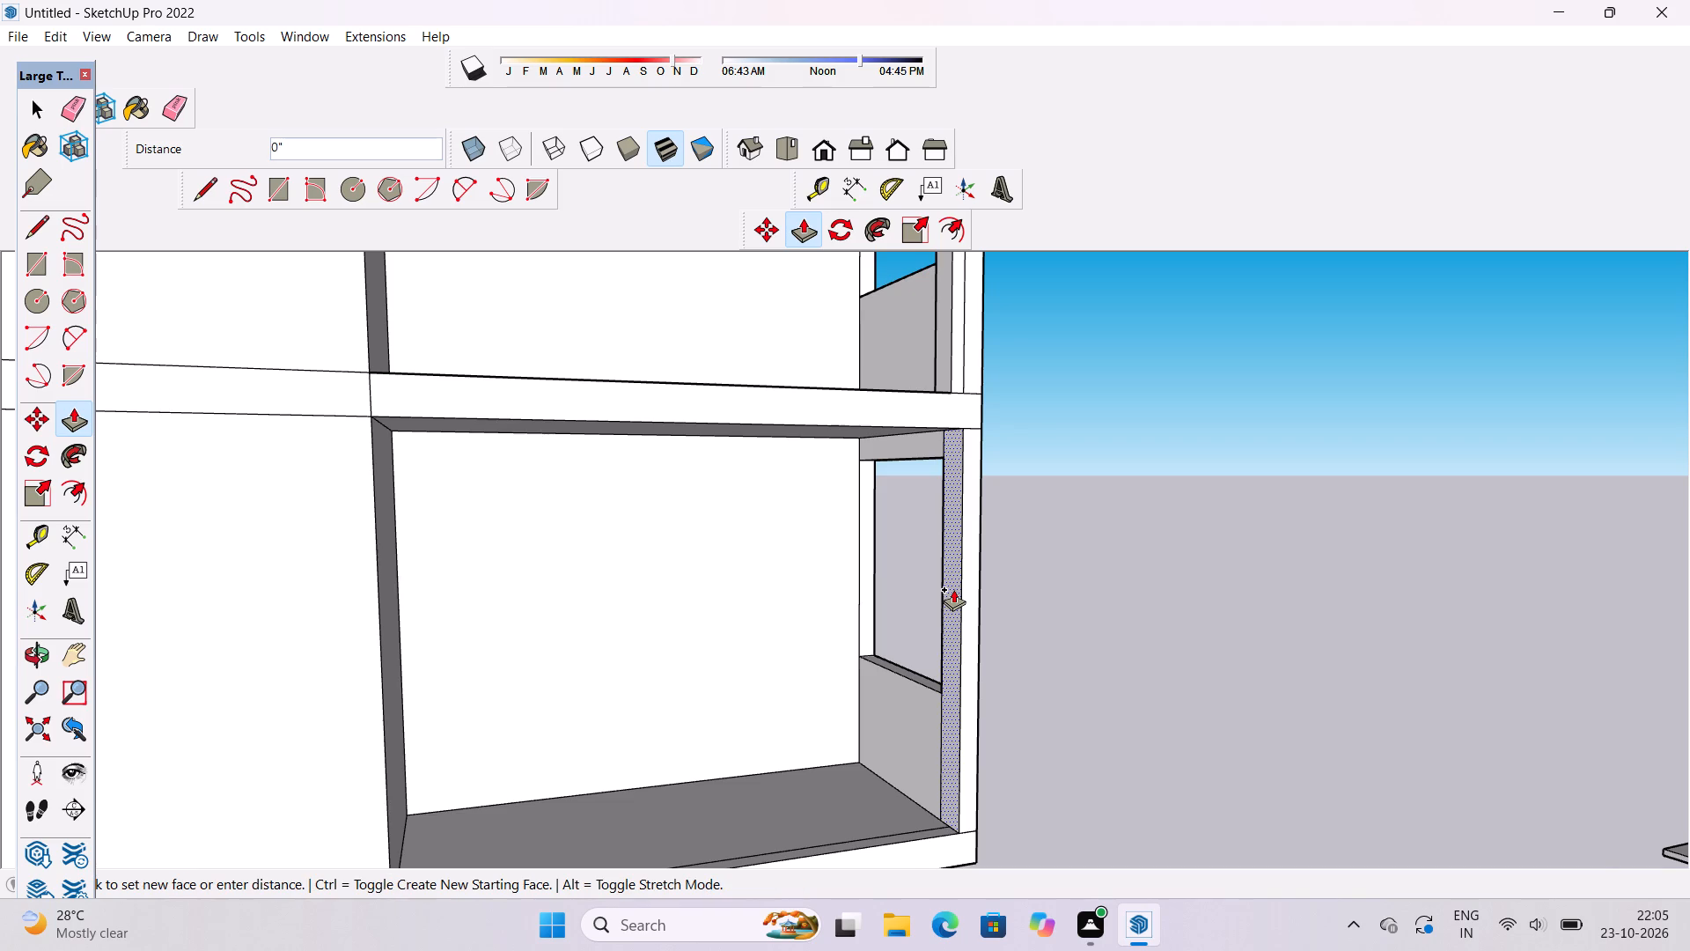
scroll(953, 589, "down", 5)
scroll(952, 393, "up", 3)
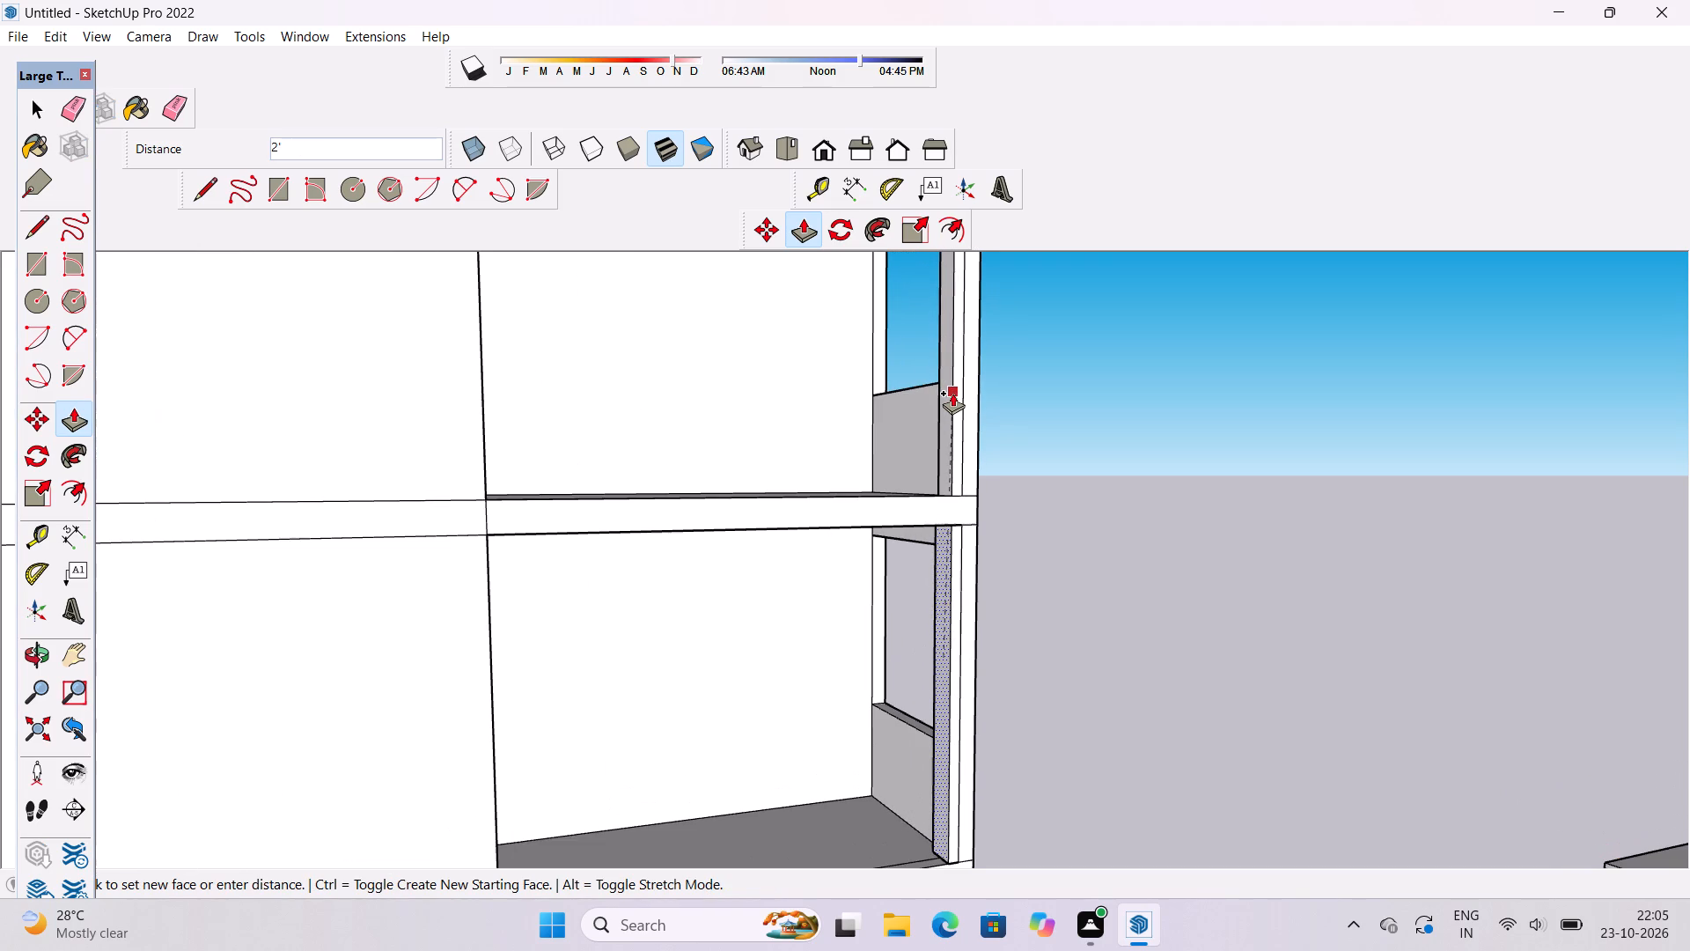
left_click(952, 393)
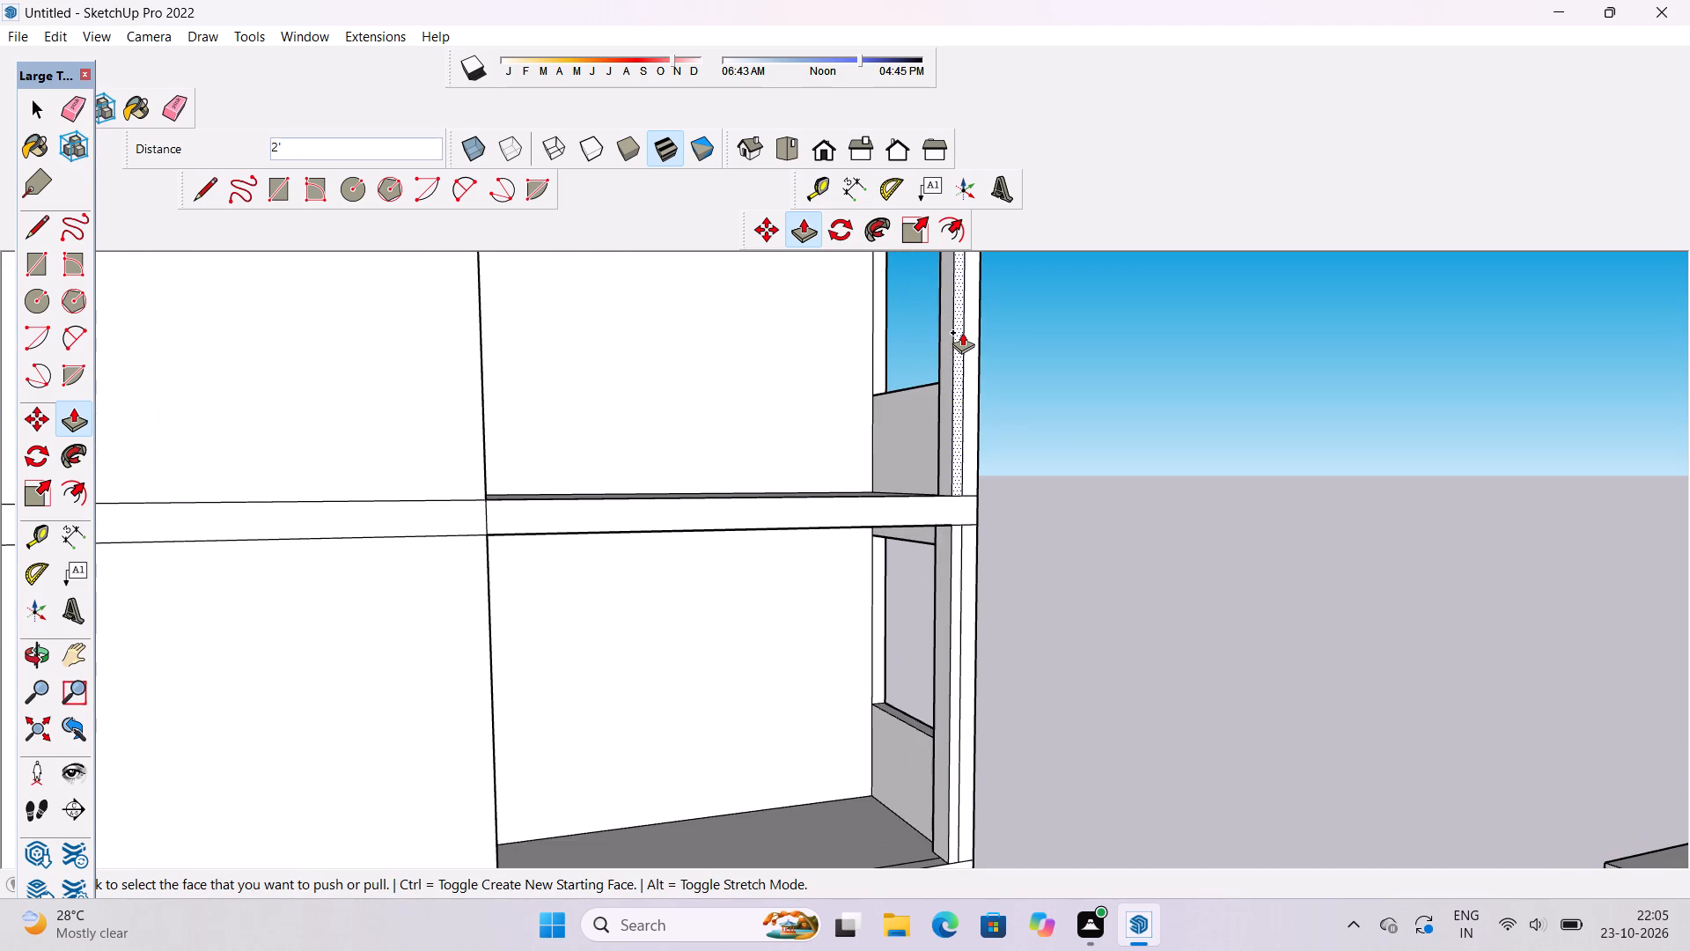
key("space")
left_click(1068, 404)
Examine the stacked terraces, their corner columns and the roof from the front, from below and from above.
key("o")
scroll(1098, 417, "down", 5)
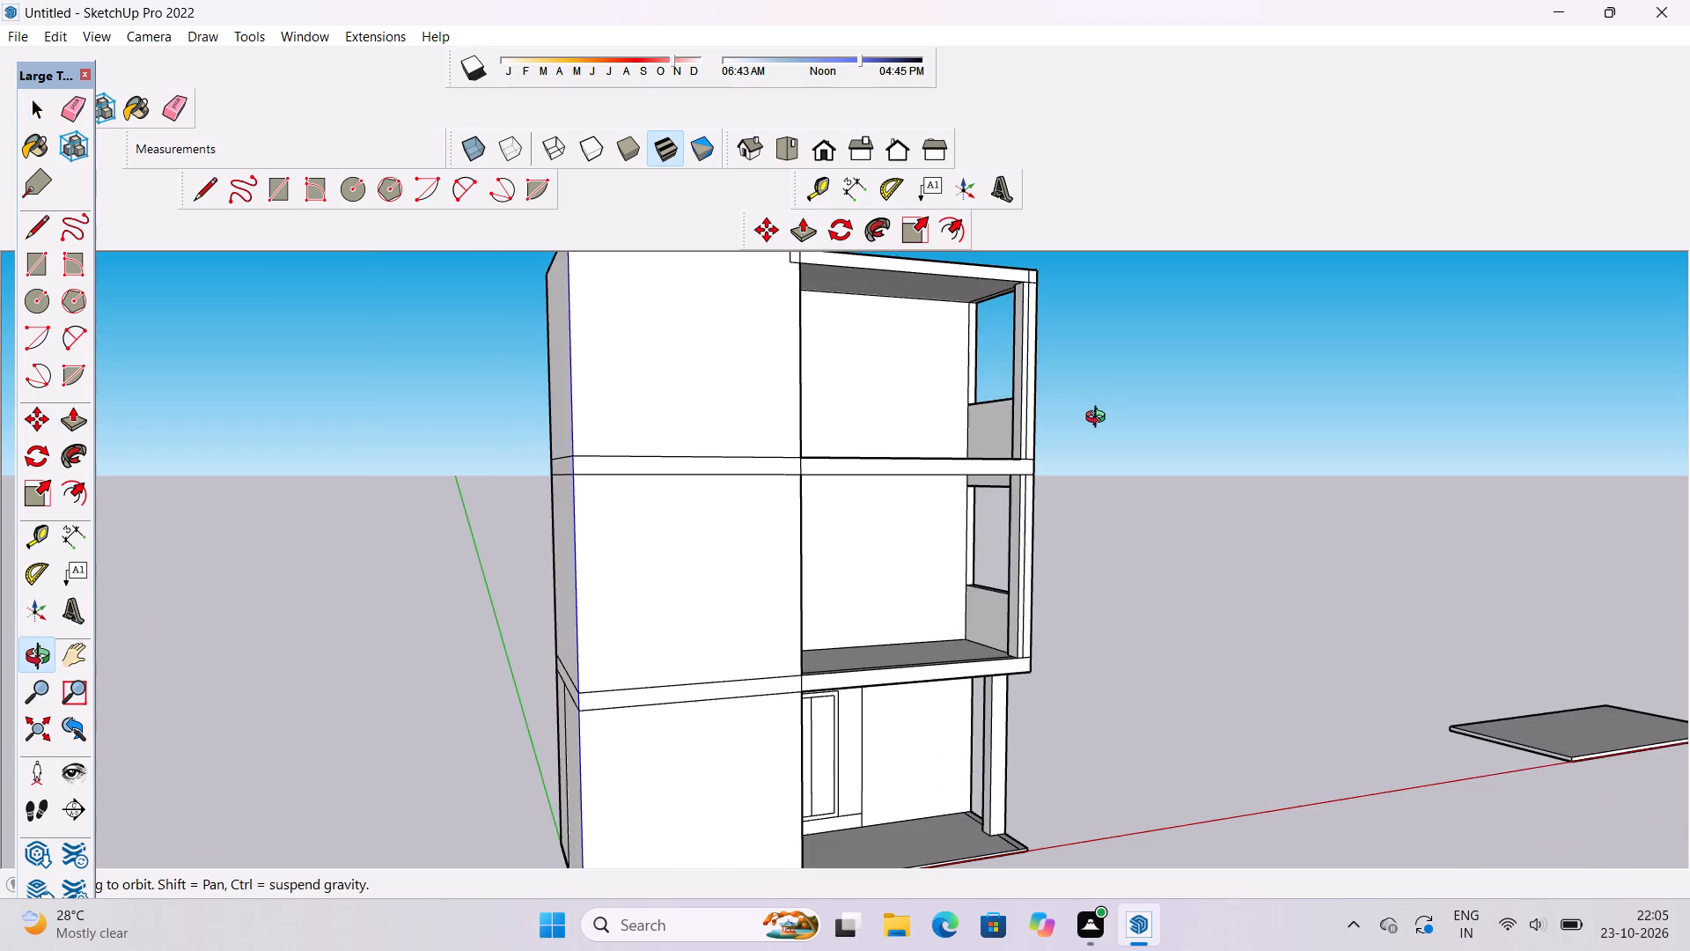
left_click_drag(1106, 421, 1008, 541)
scroll(993, 541, "down", 3)
left_click_drag(1005, 556, 1044, 629, "shift")
left_click_drag(1164, 589, 1115, 588)
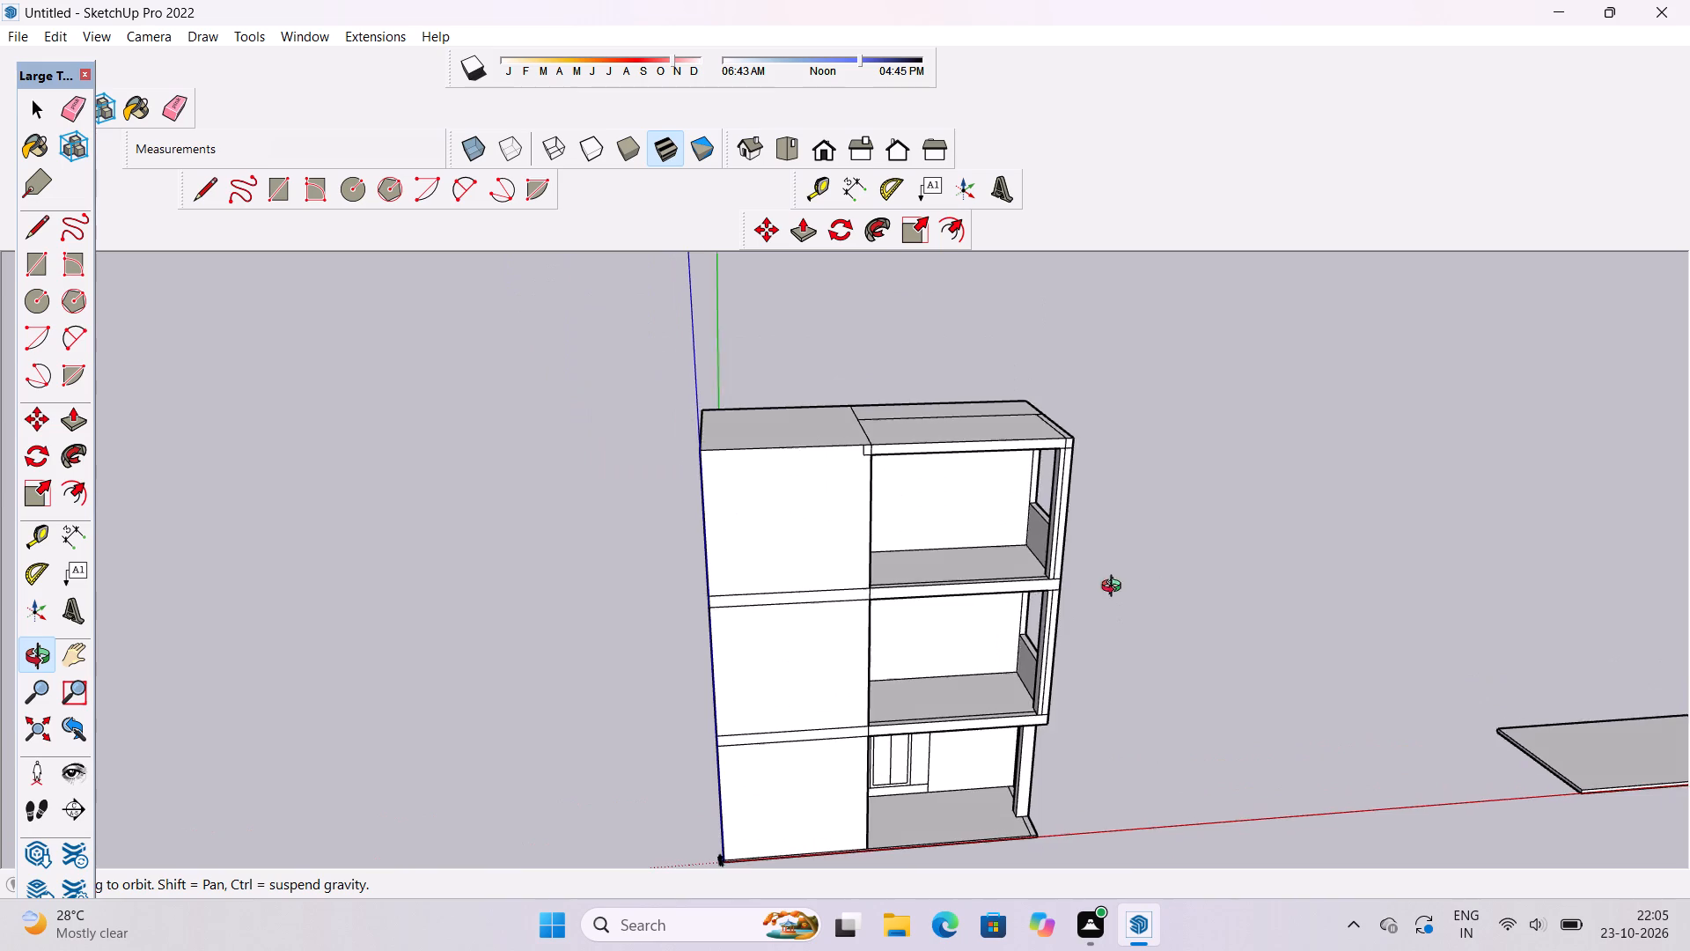
left_click_drag(1115, 588, 1123, 719)
scroll(948, 532, "up", 3)
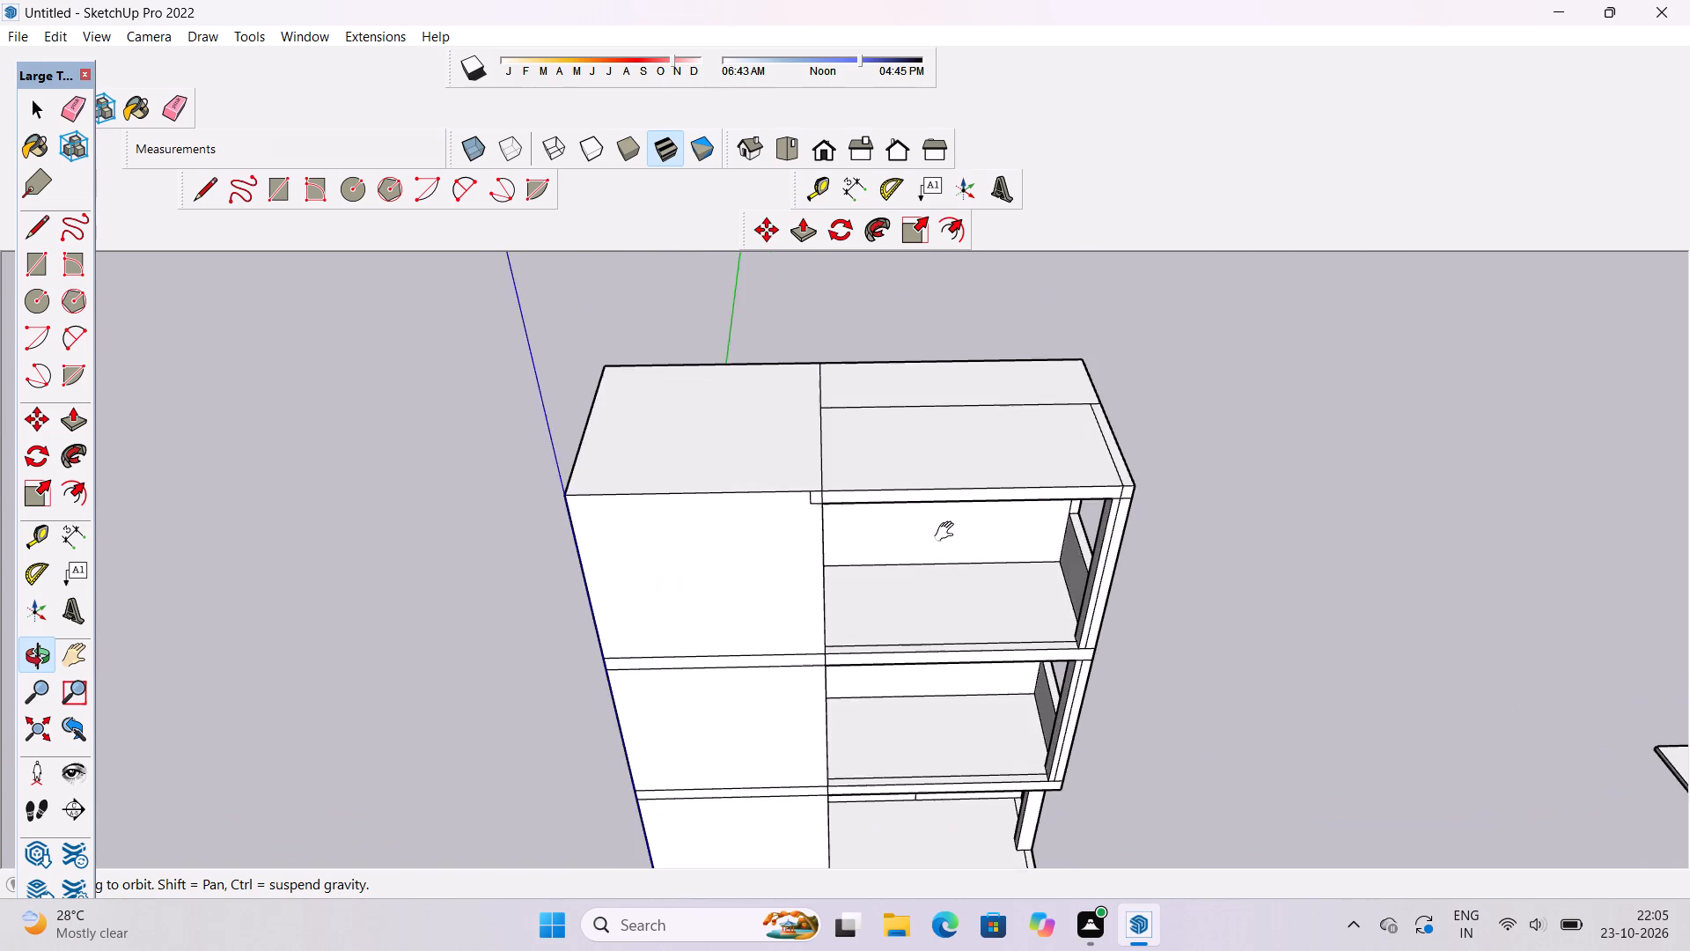
left_click_drag(945, 513, 954, 630, "shift")
left_click_drag(956, 636, 913, 333)
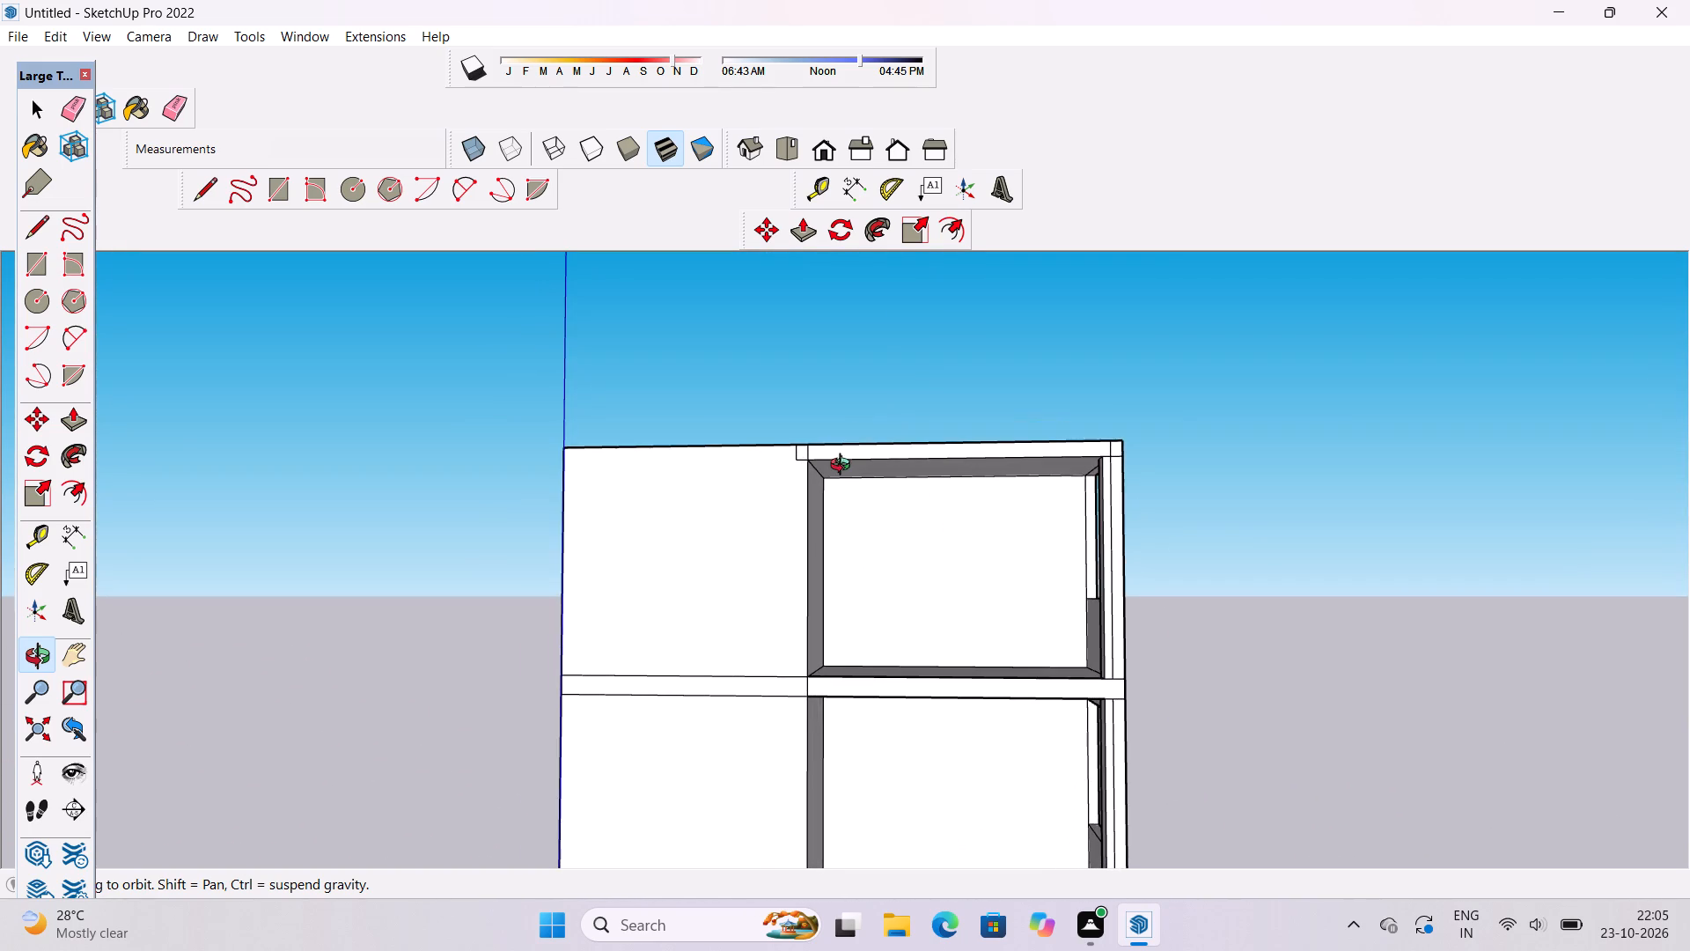
scroll(844, 467, "up", 10)
scroll(842, 462, "down", 4)
left_click_drag(872, 412, 891, 540)
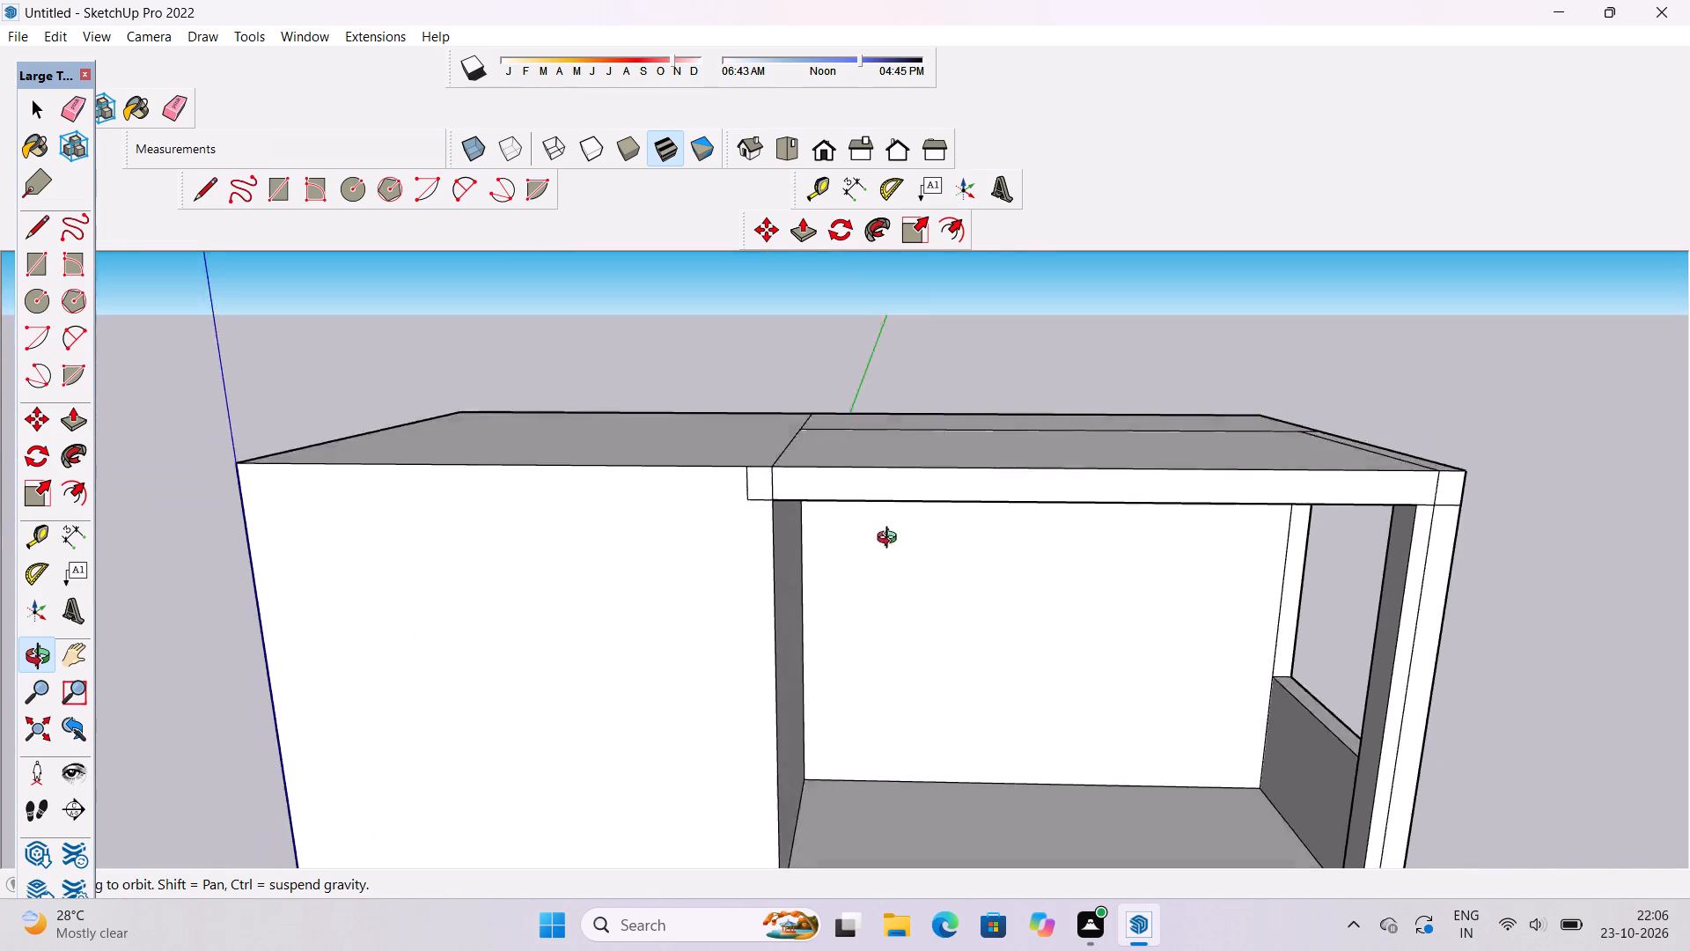
left_click_drag(891, 540, 949, 754)
left_click_drag(916, 549, 878, 549, "shift")
left_click_drag(901, 543, 892, 576)
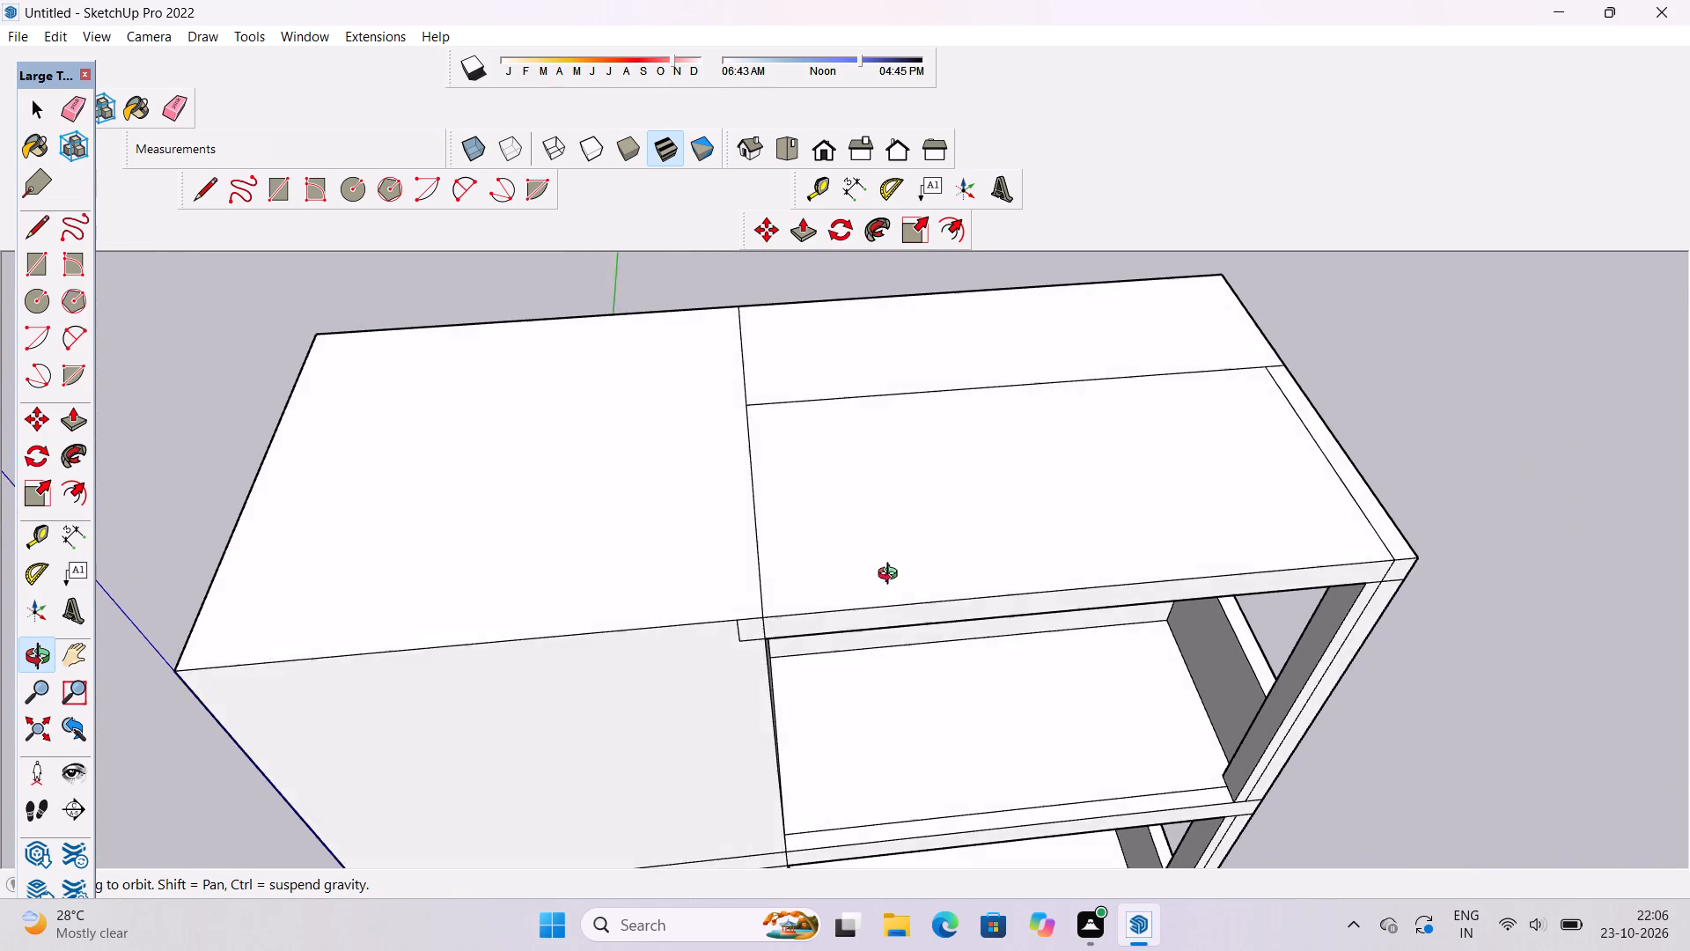
left_click_drag(892, 576, 889, 581)
scroll(906, 431, "down", 3)
left_click_drag(889, 431, 826, 430, "shift")
left_click_drag(834, 445, 824, 520)
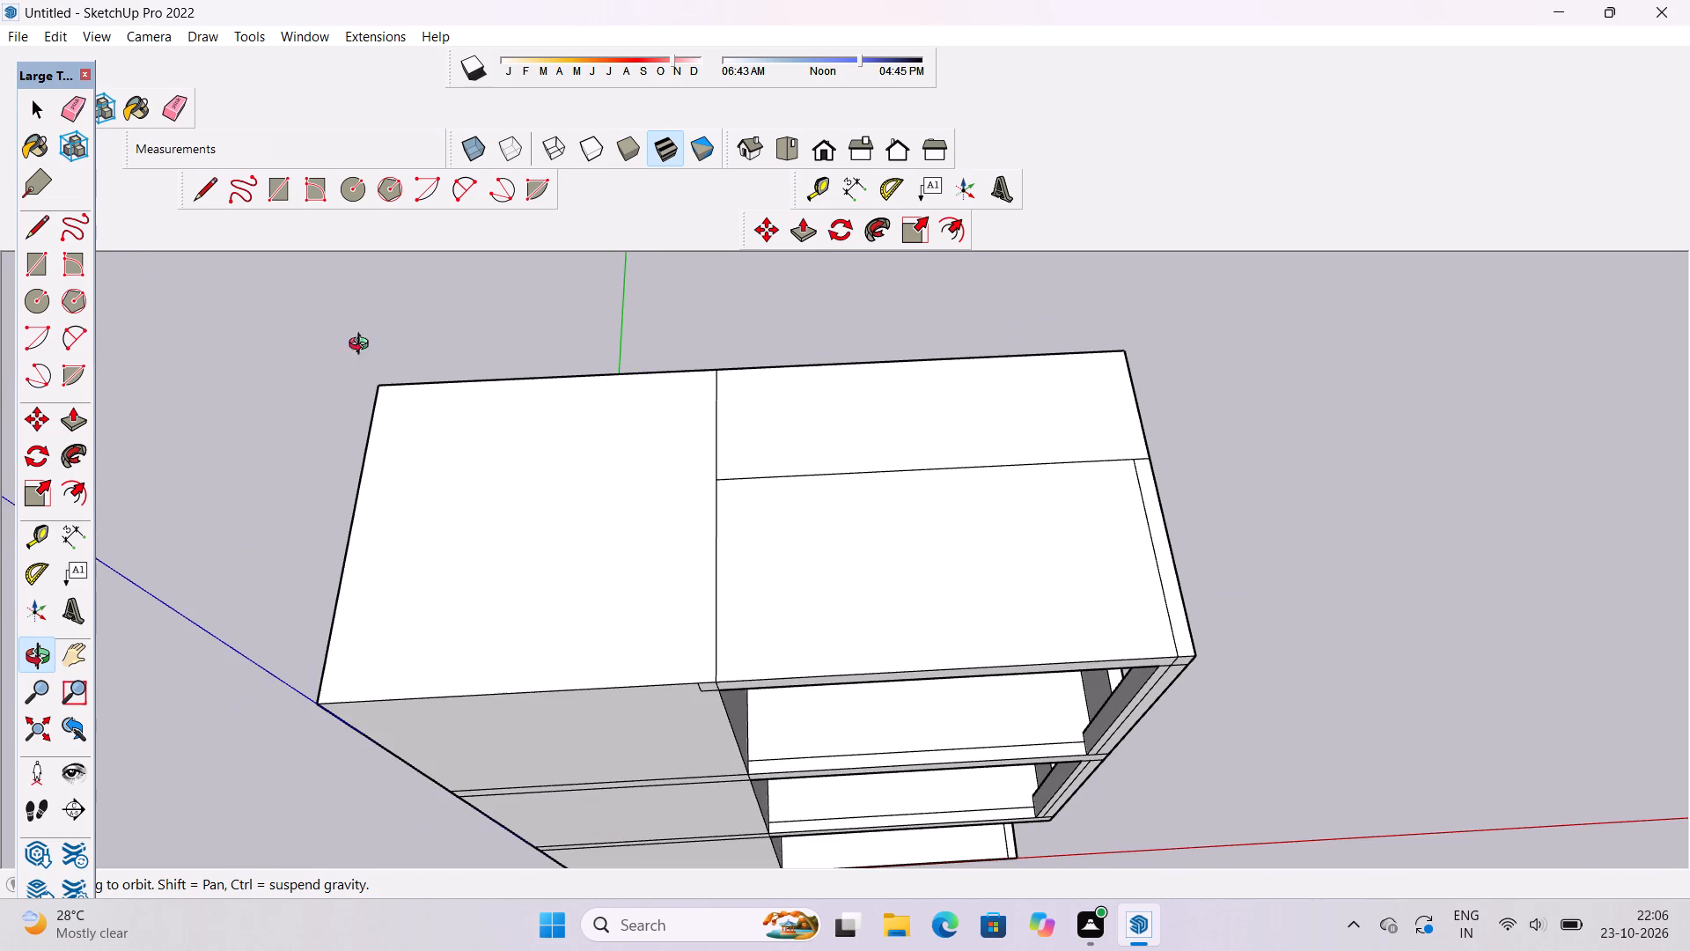
Place a guide 5' in front of the rear dividing line on the top terrace's roof.
left_click(32, 538)
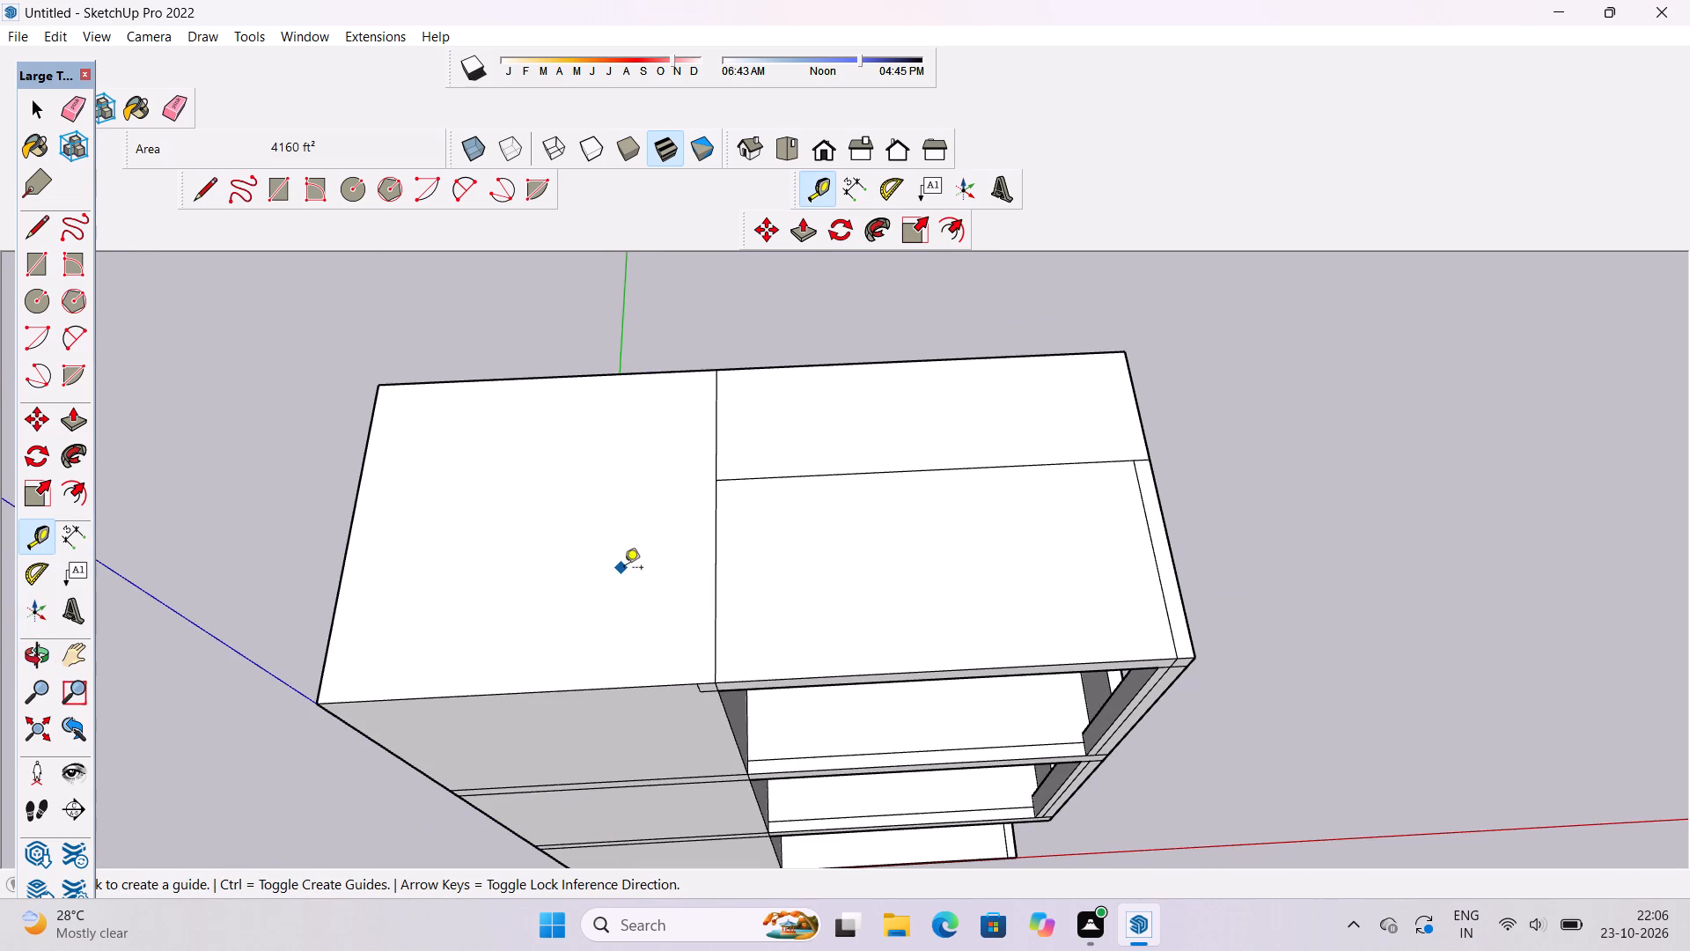
scroll(666, 520, "down", 4)
scroll(874, 490, "up", 4)
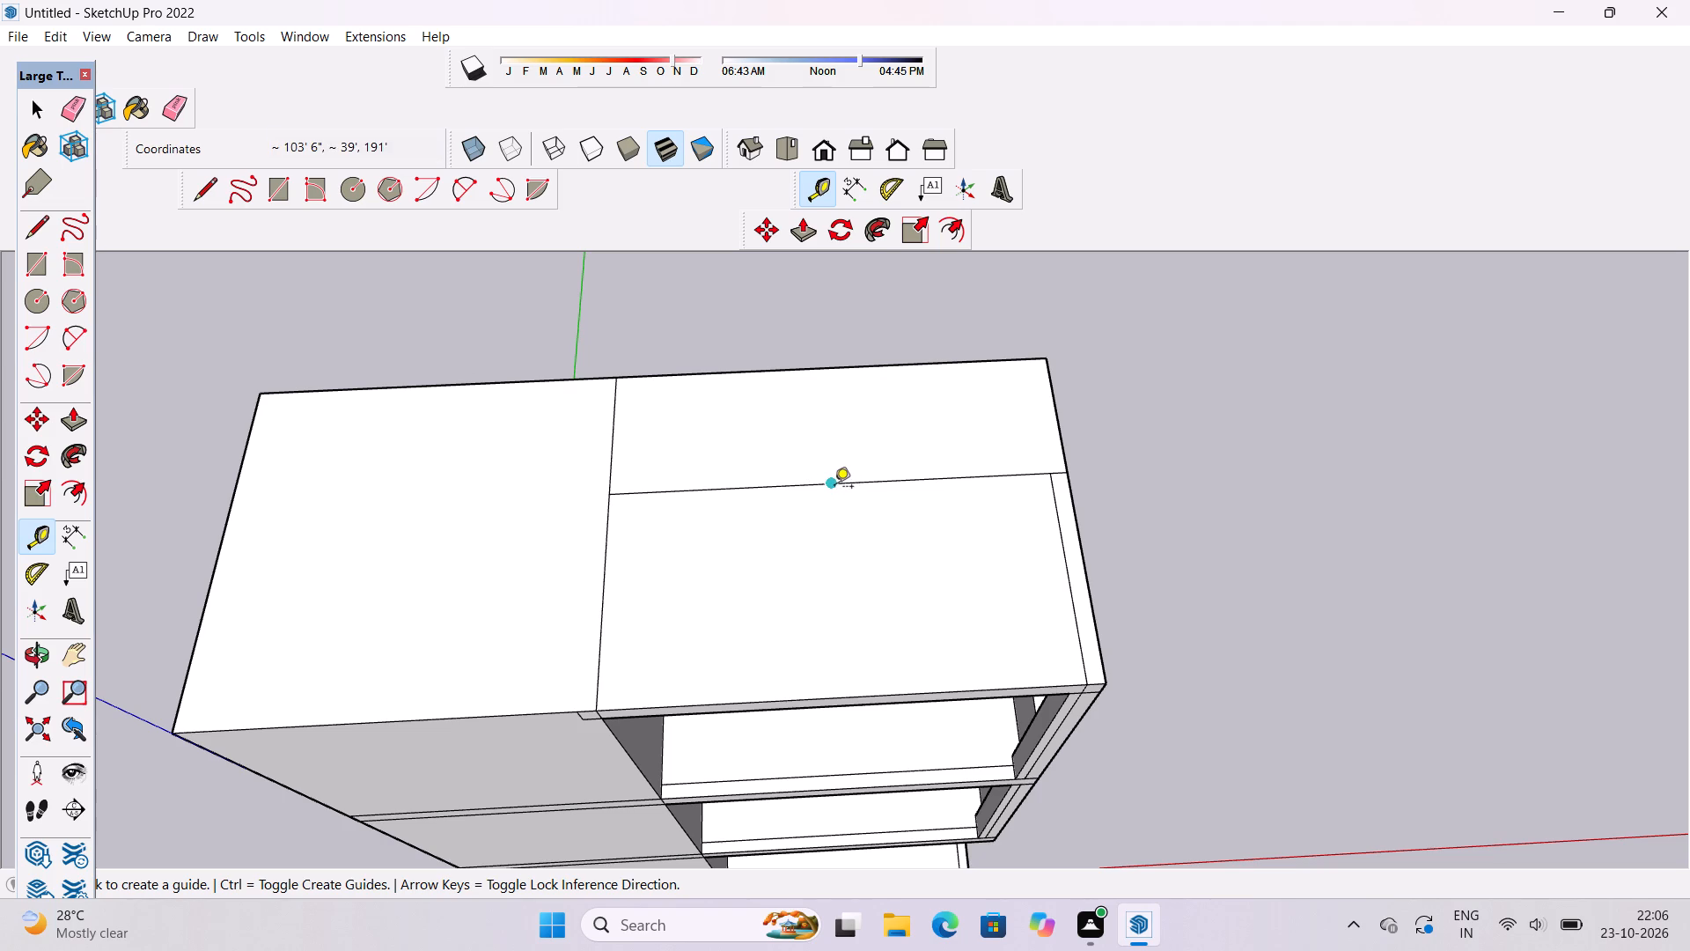
left_click(827, 484)
scroll(827, 484, "down", 4)
scroll(827, 484, "up", 4)
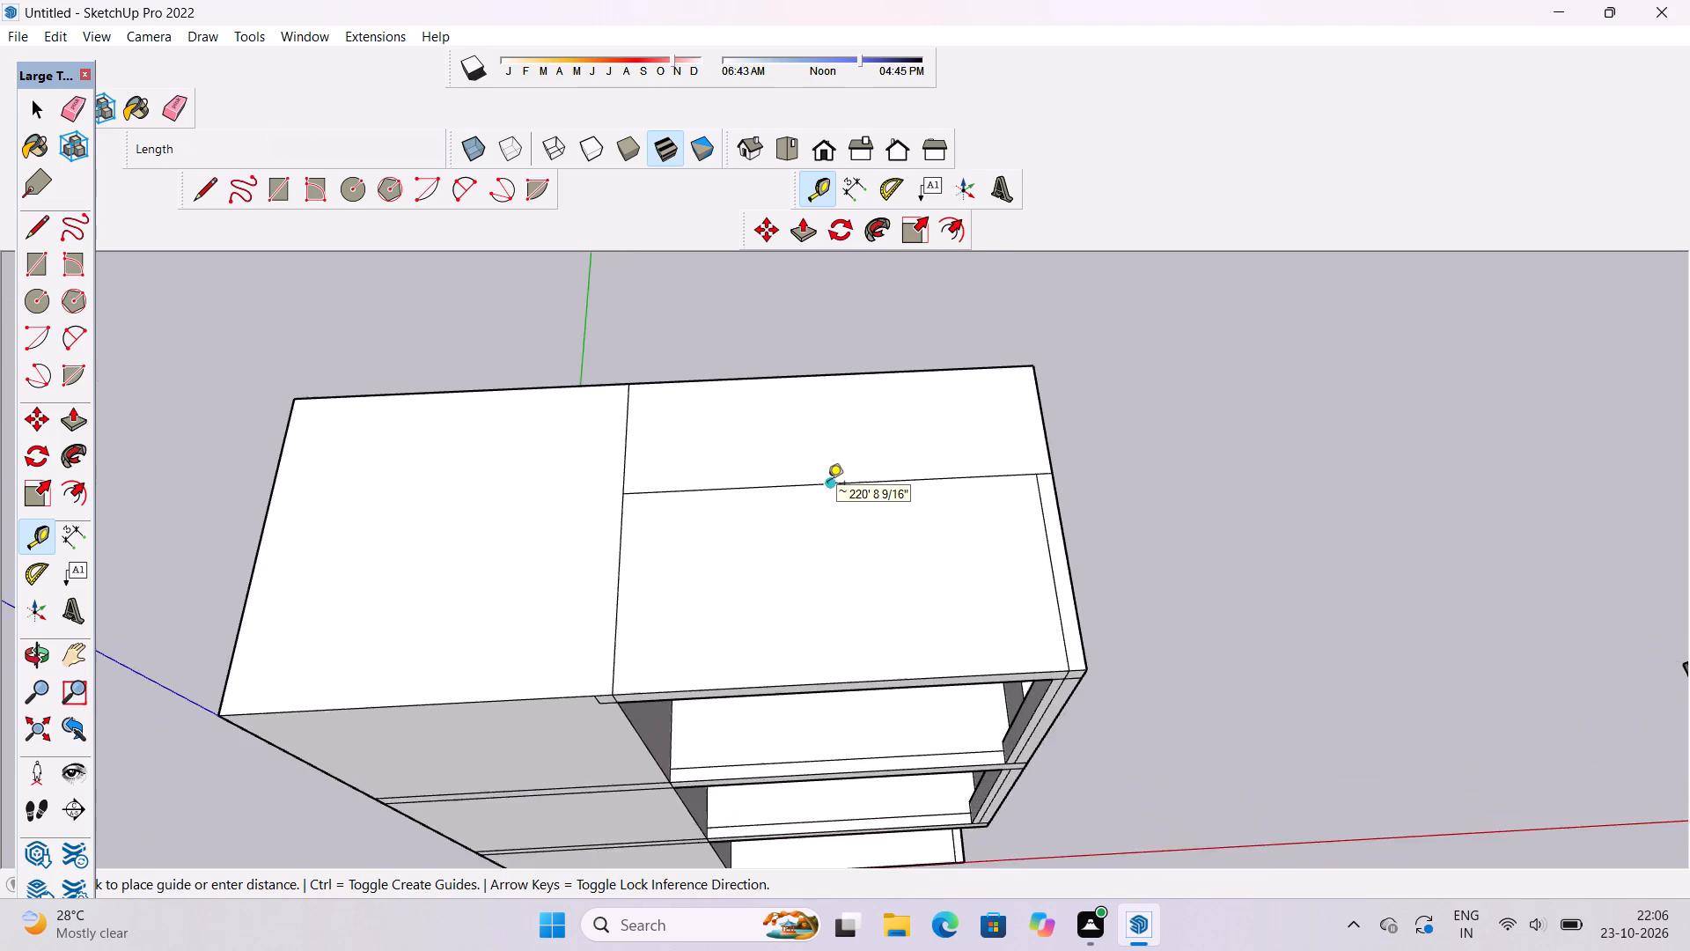
scroll(827, 484, "up", 5)
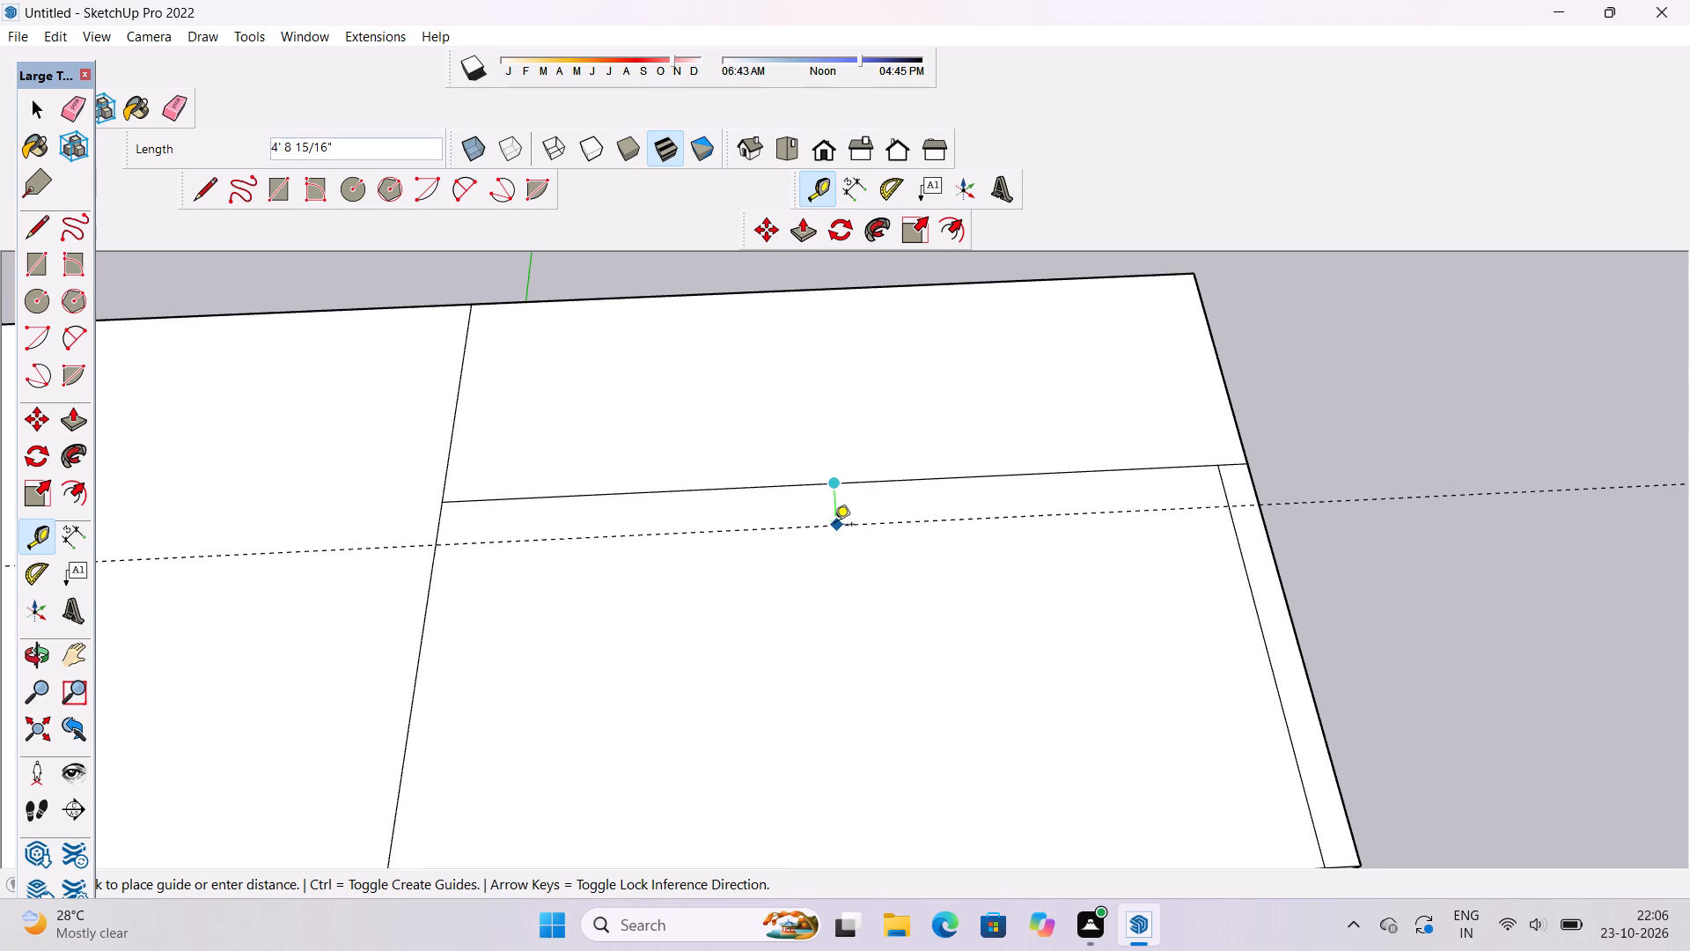
type("5'")
key("Return")
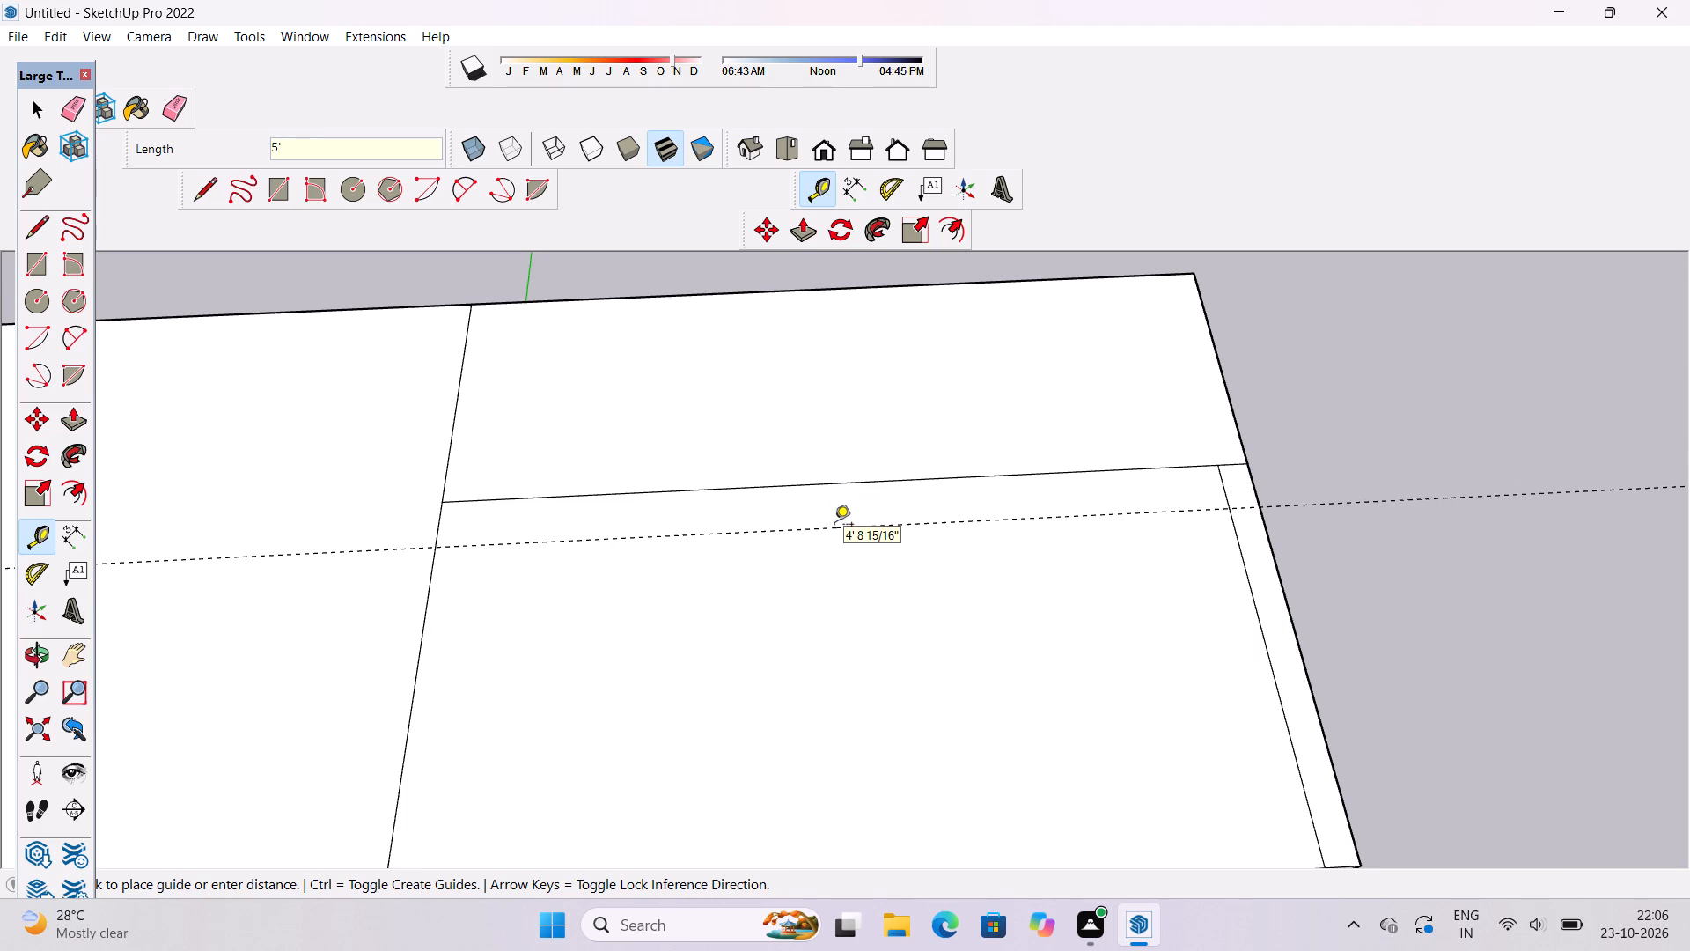
Place a second guide 5' in from the front edge of the top terrace's roof.
scroll(815, 529, "down", 7)
scroll(980, 667, "up", 7)
left_click(1030, 725)
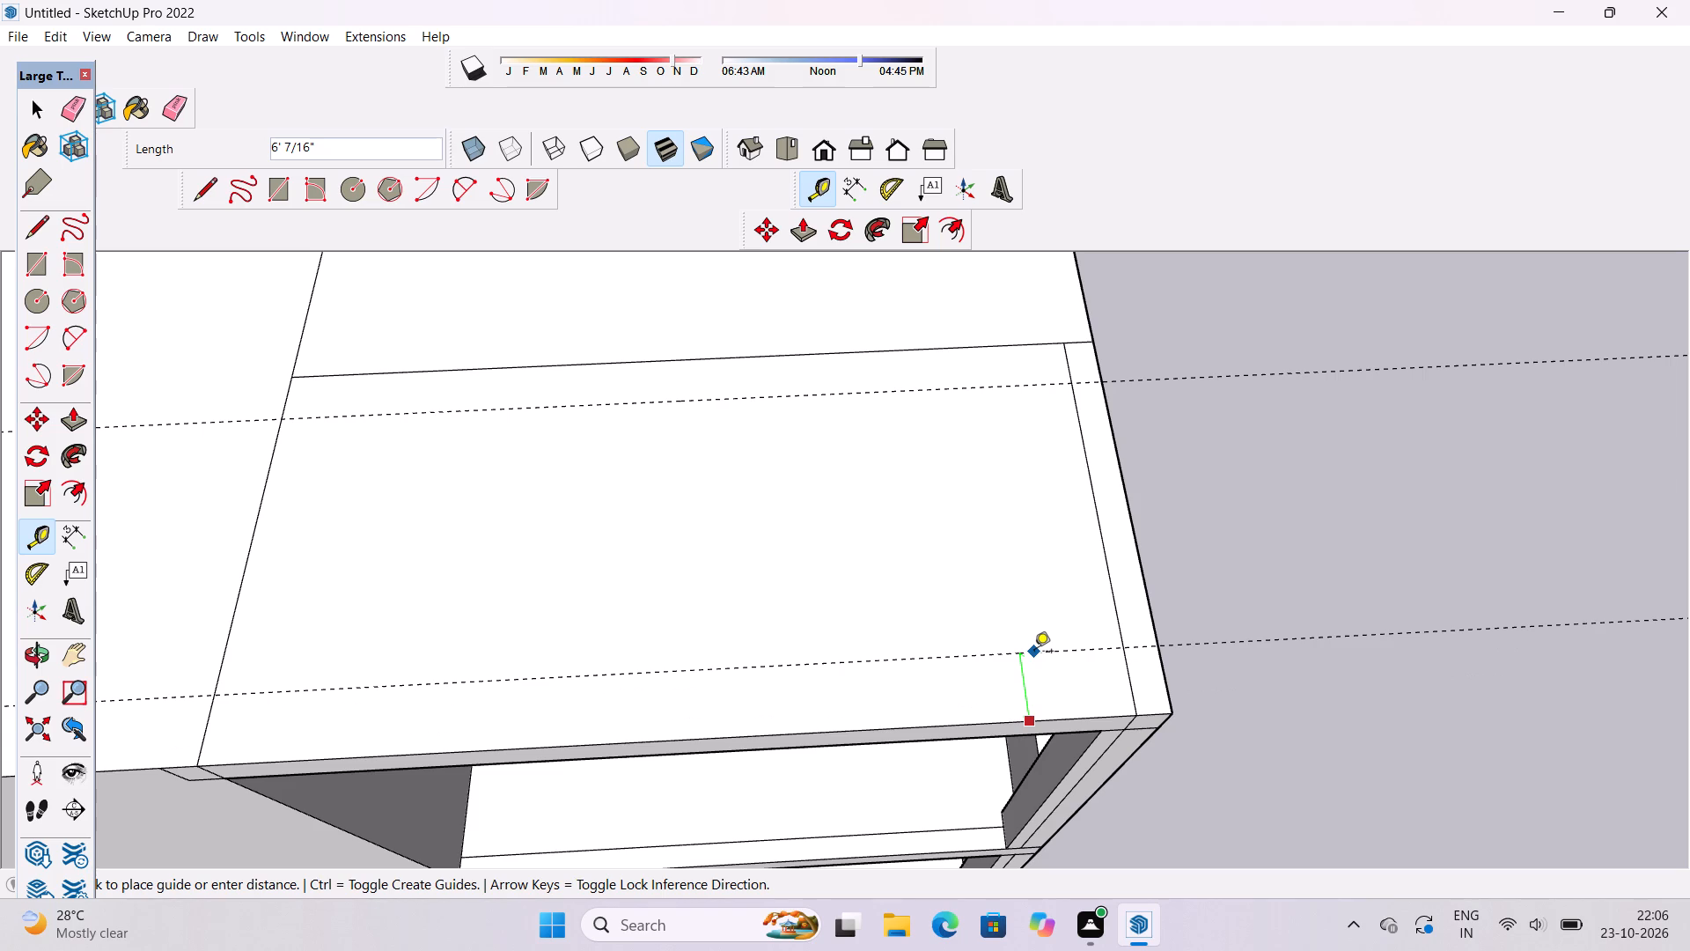
type("5;")
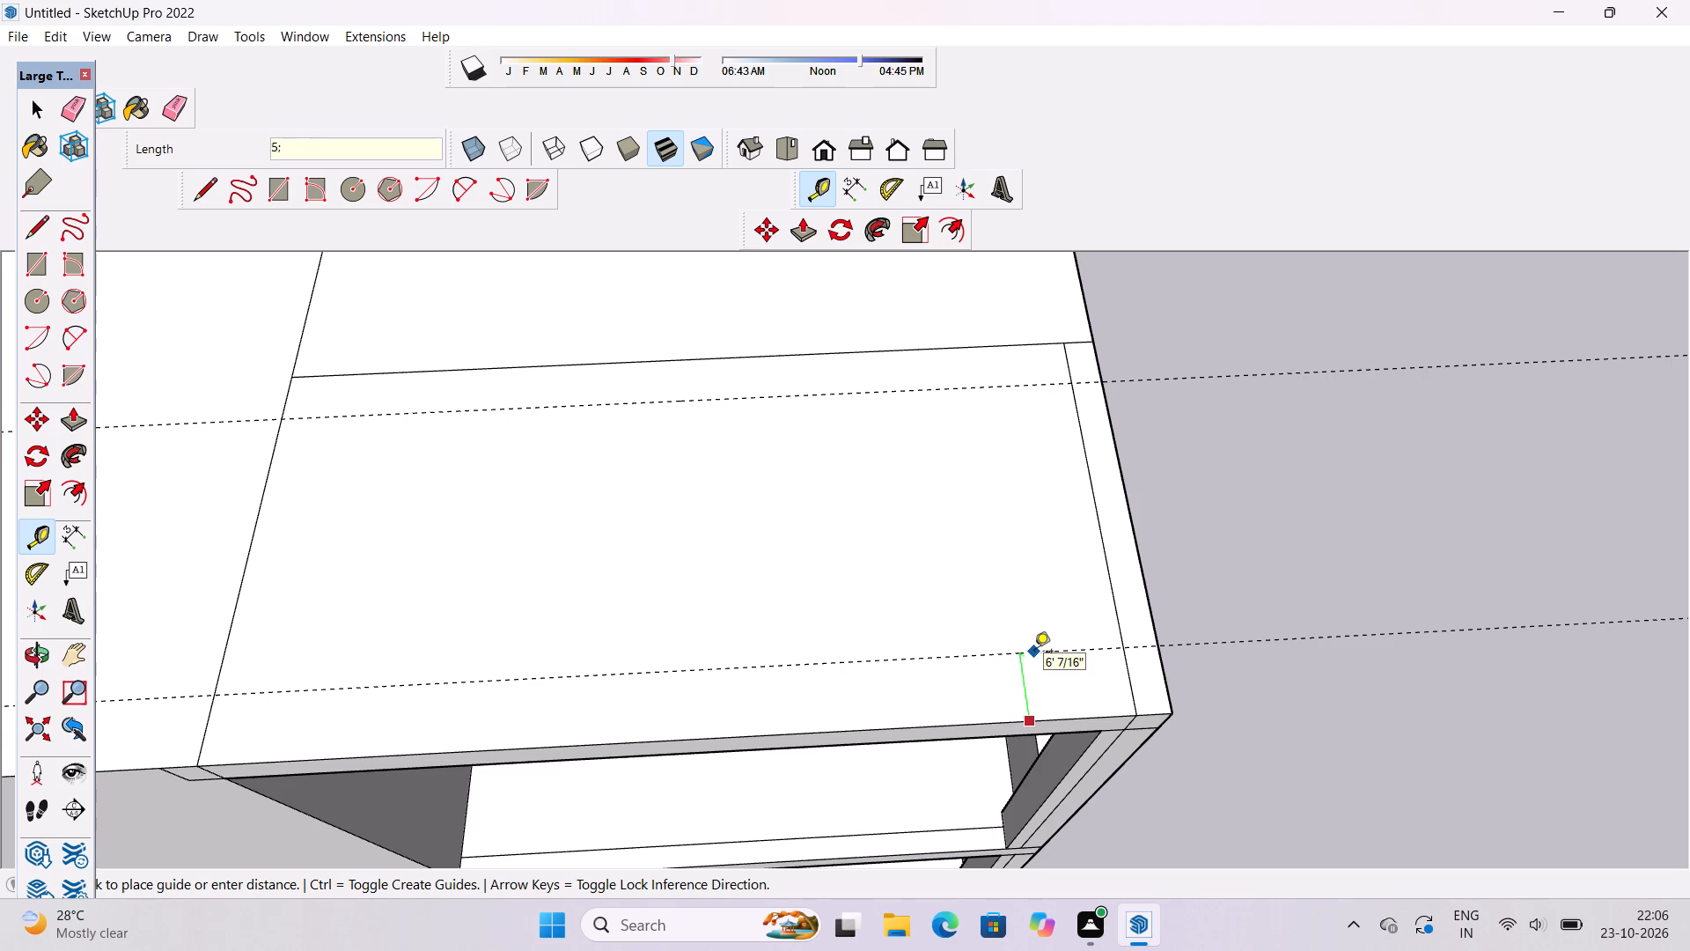
key("BackSpace")
key("apostrophe")
key("Return")
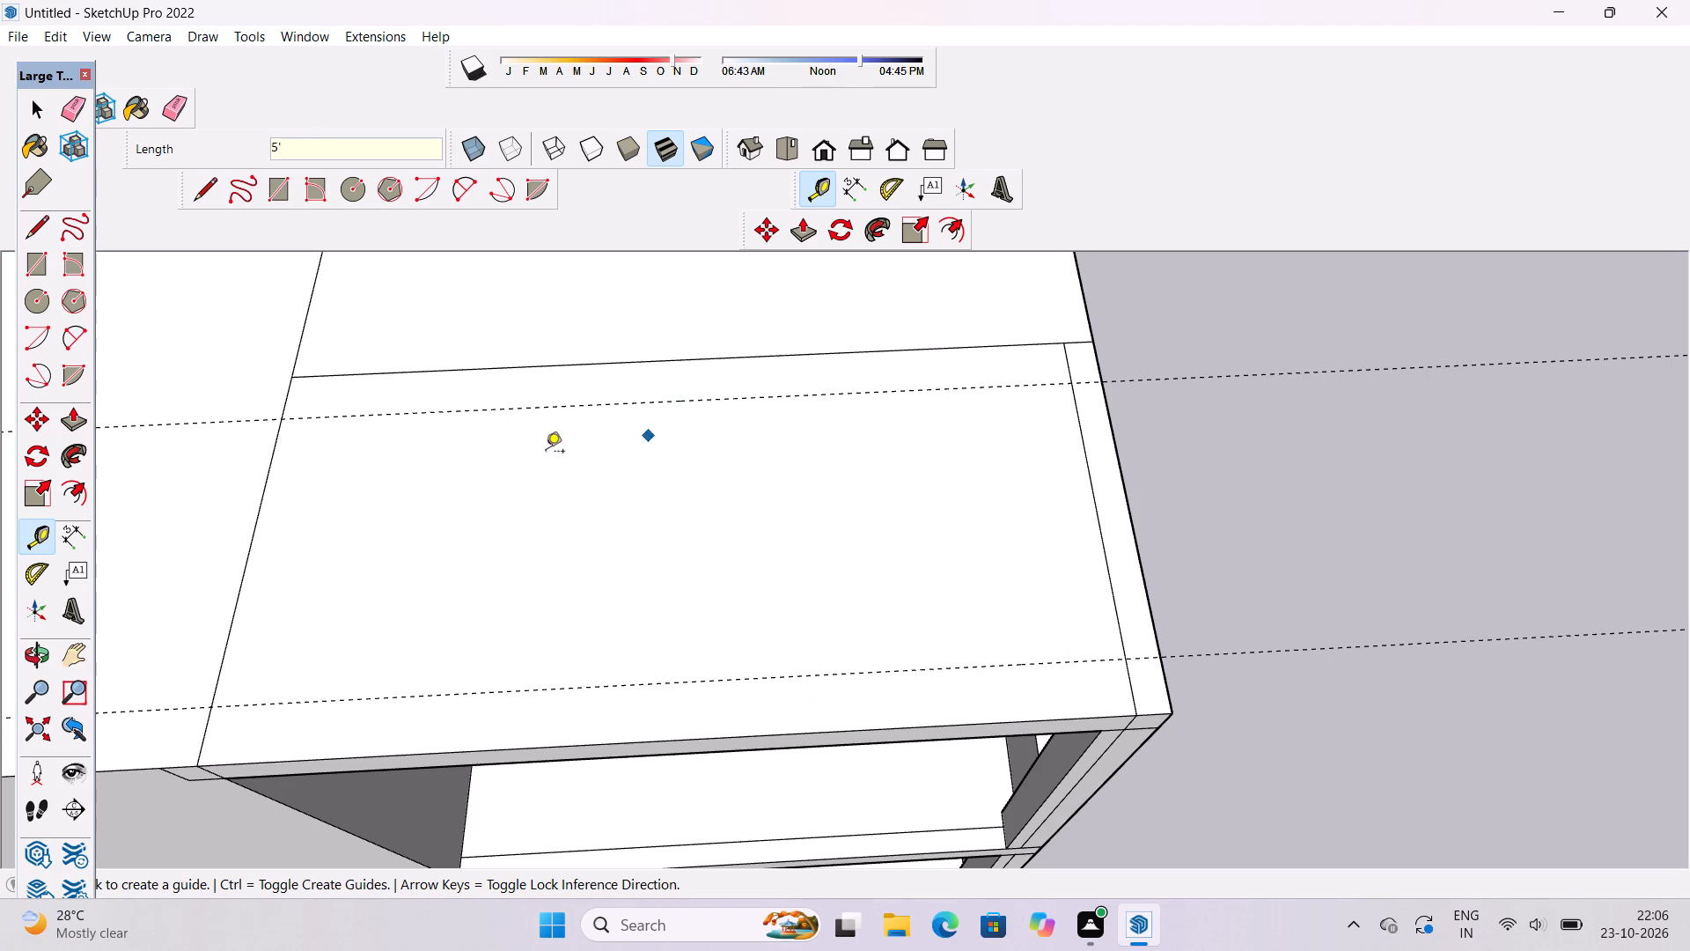
Draw a line about 77' long along the rear guide, from the main block's dividing edge to the side strip's inner edge on the terrace roof.
left_click(196, 194)
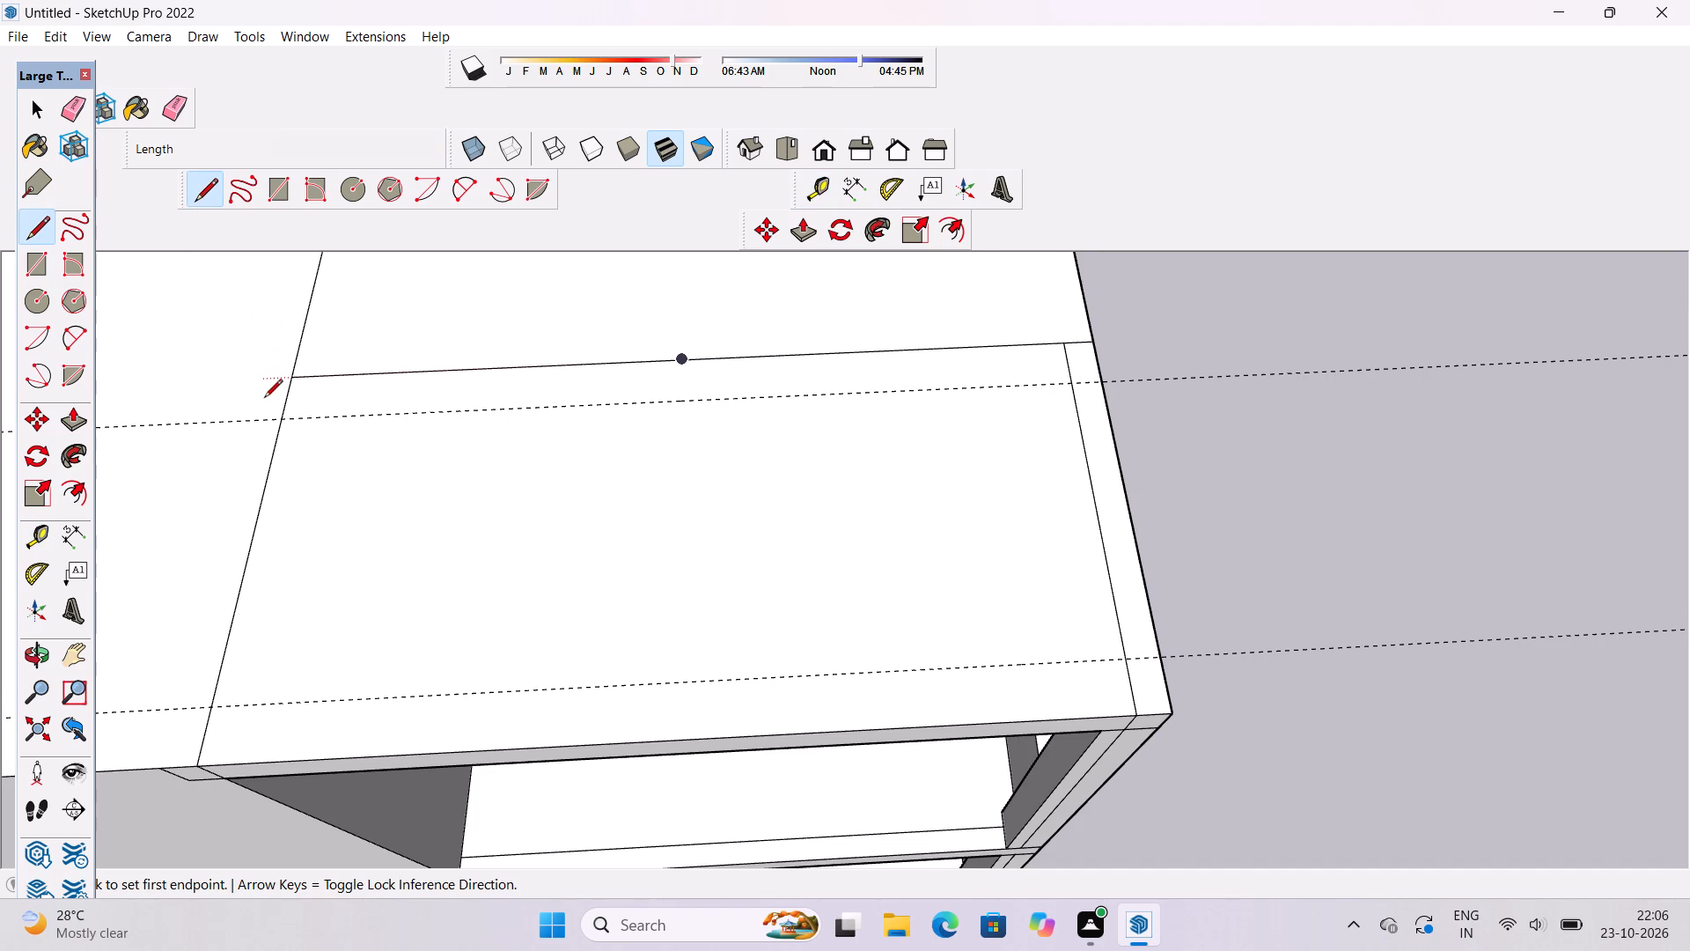
scroll(264, 399, "down", 1)
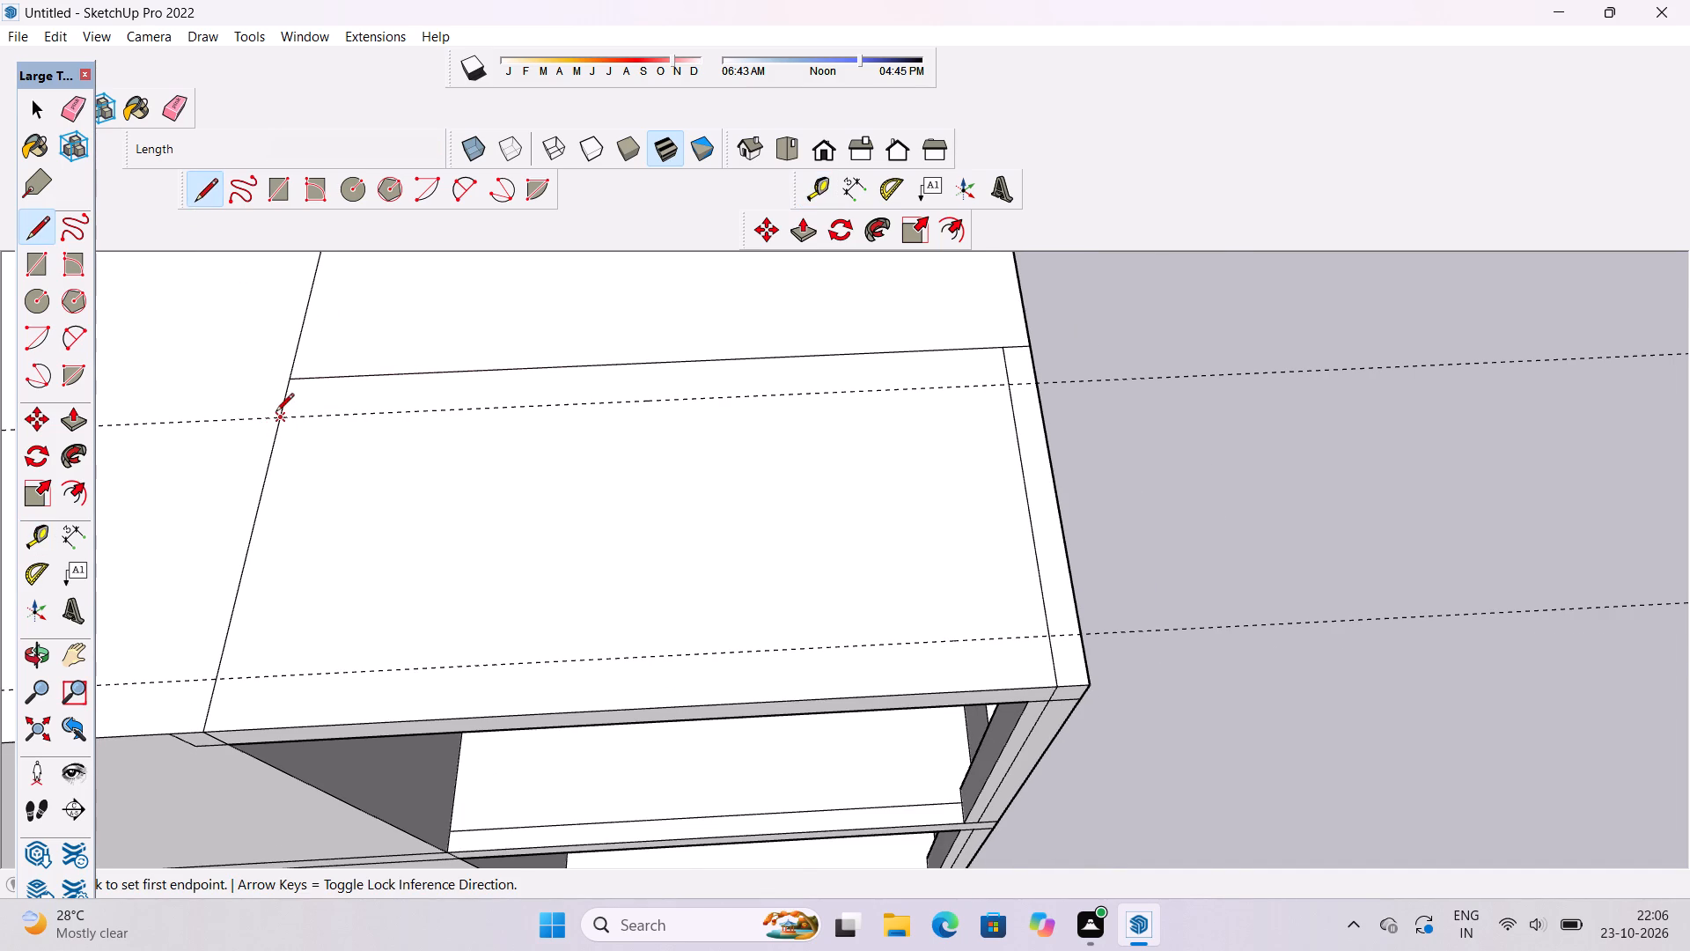
scroll(276, 413, "up", 3)
scroll(276, 414, "down", 3)
scroll(276, 414, "up", 4)
left_click(287, 417)
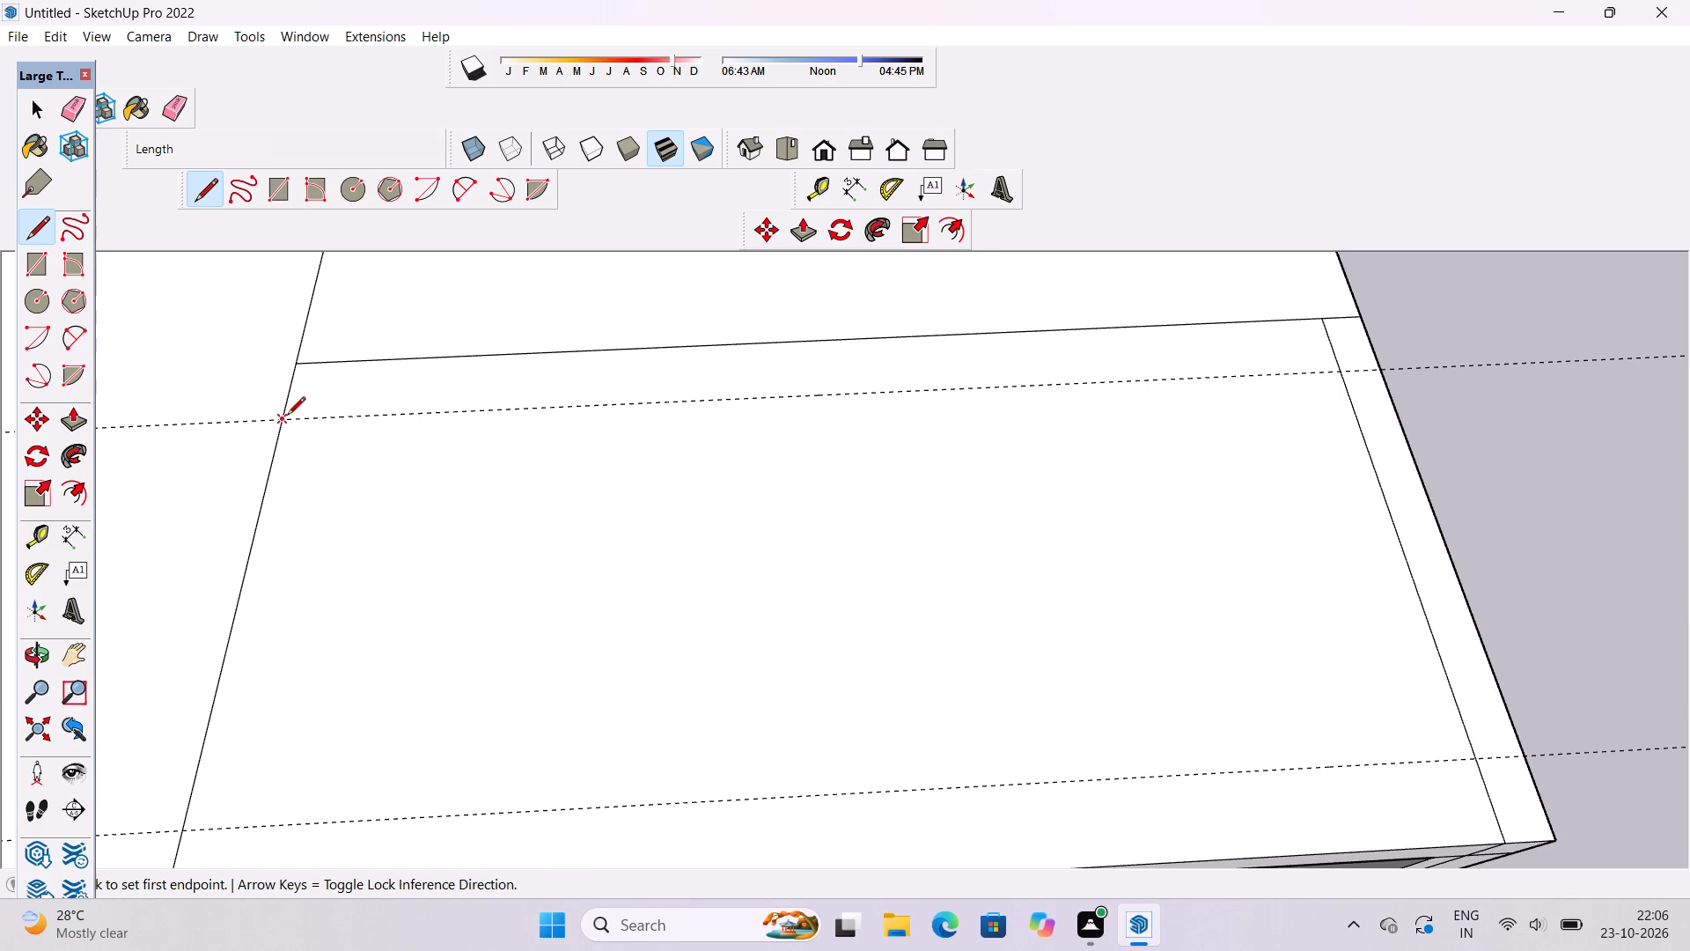
scroll(287, 417, "down", 4)
scroll(1051, 389, "up", 3)
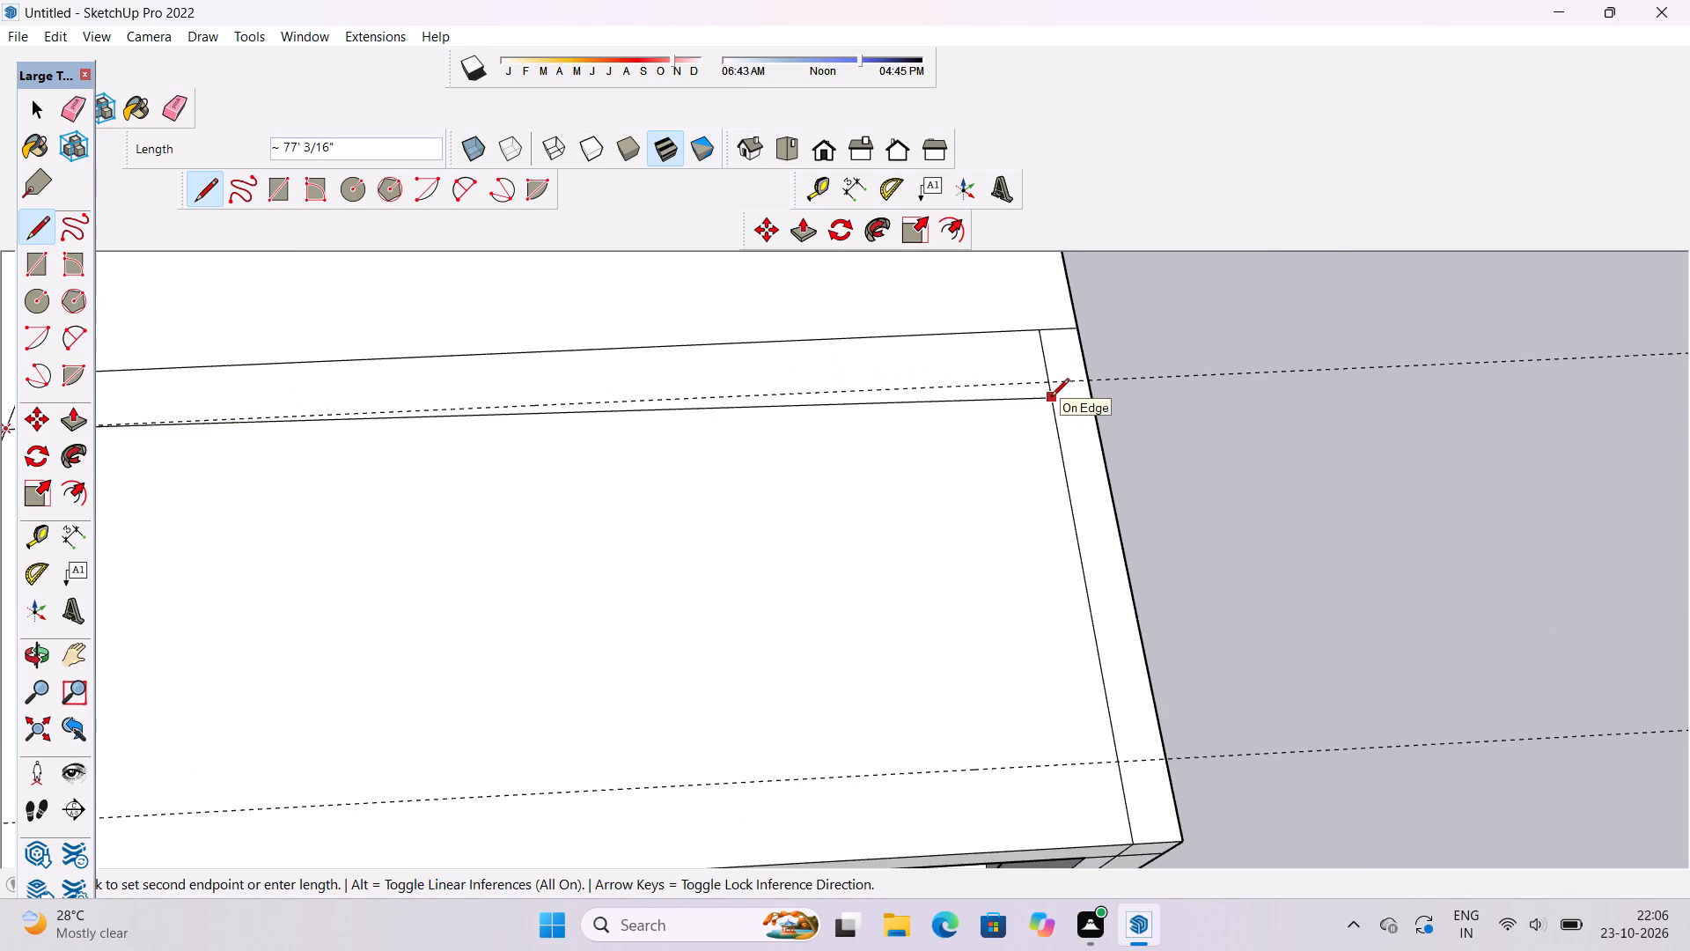
scroll(1051, 398, "up", 2)
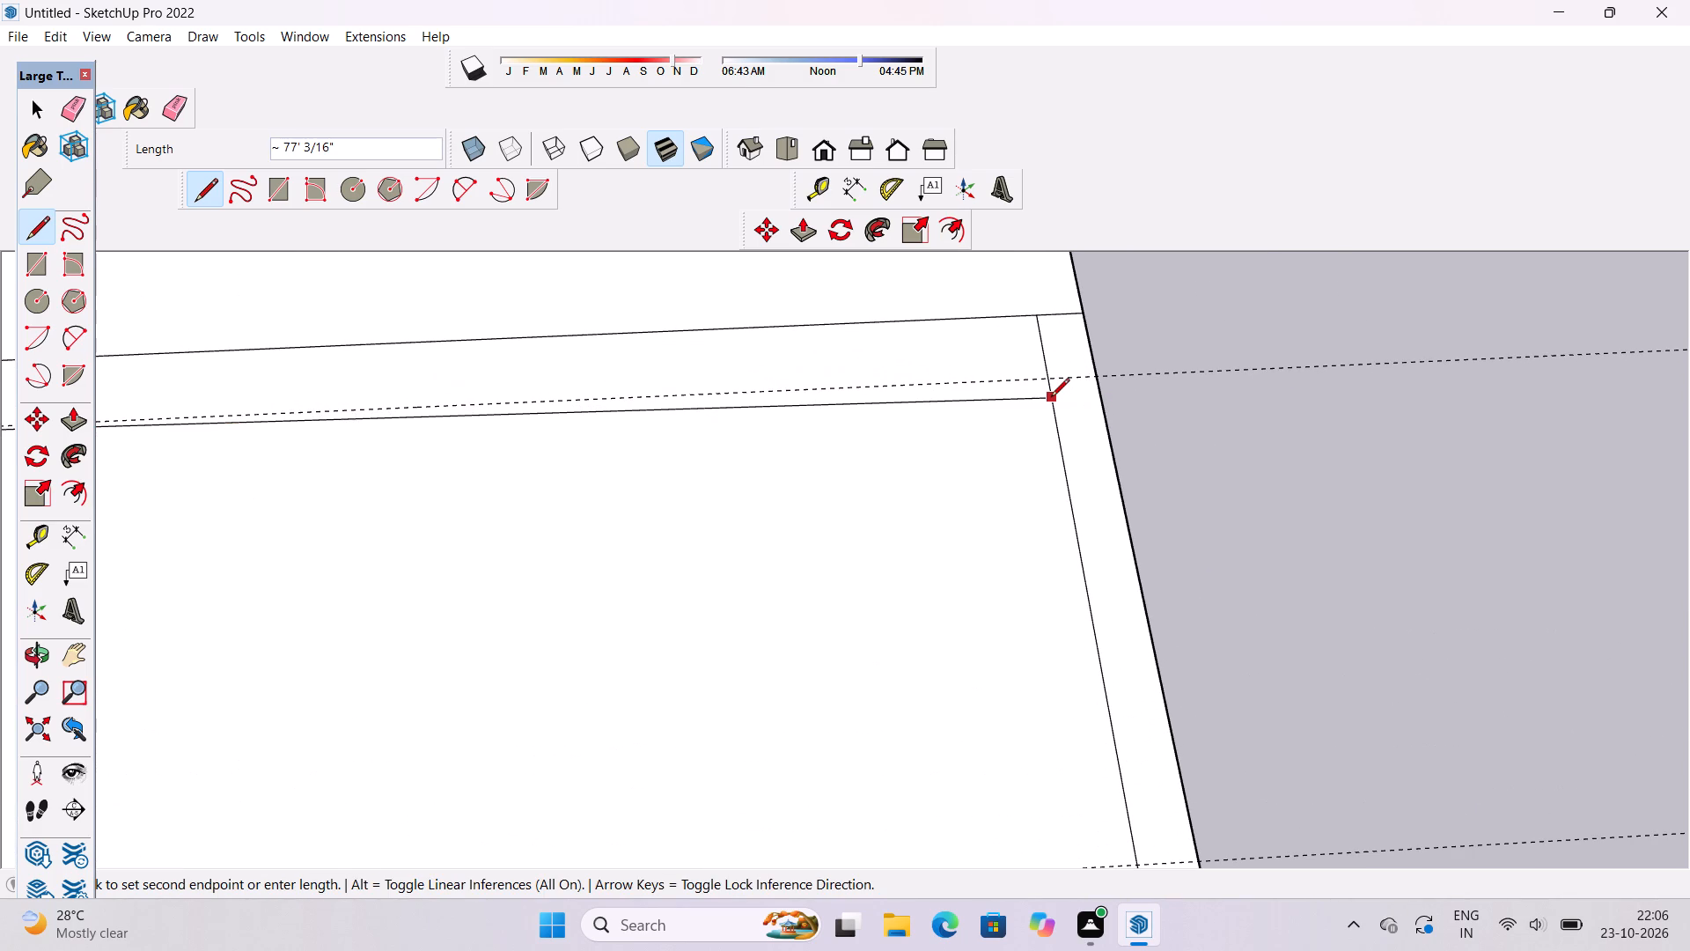
scroll(1051, 398, "down", 2)
scroll(1051, 398, "up", 2)
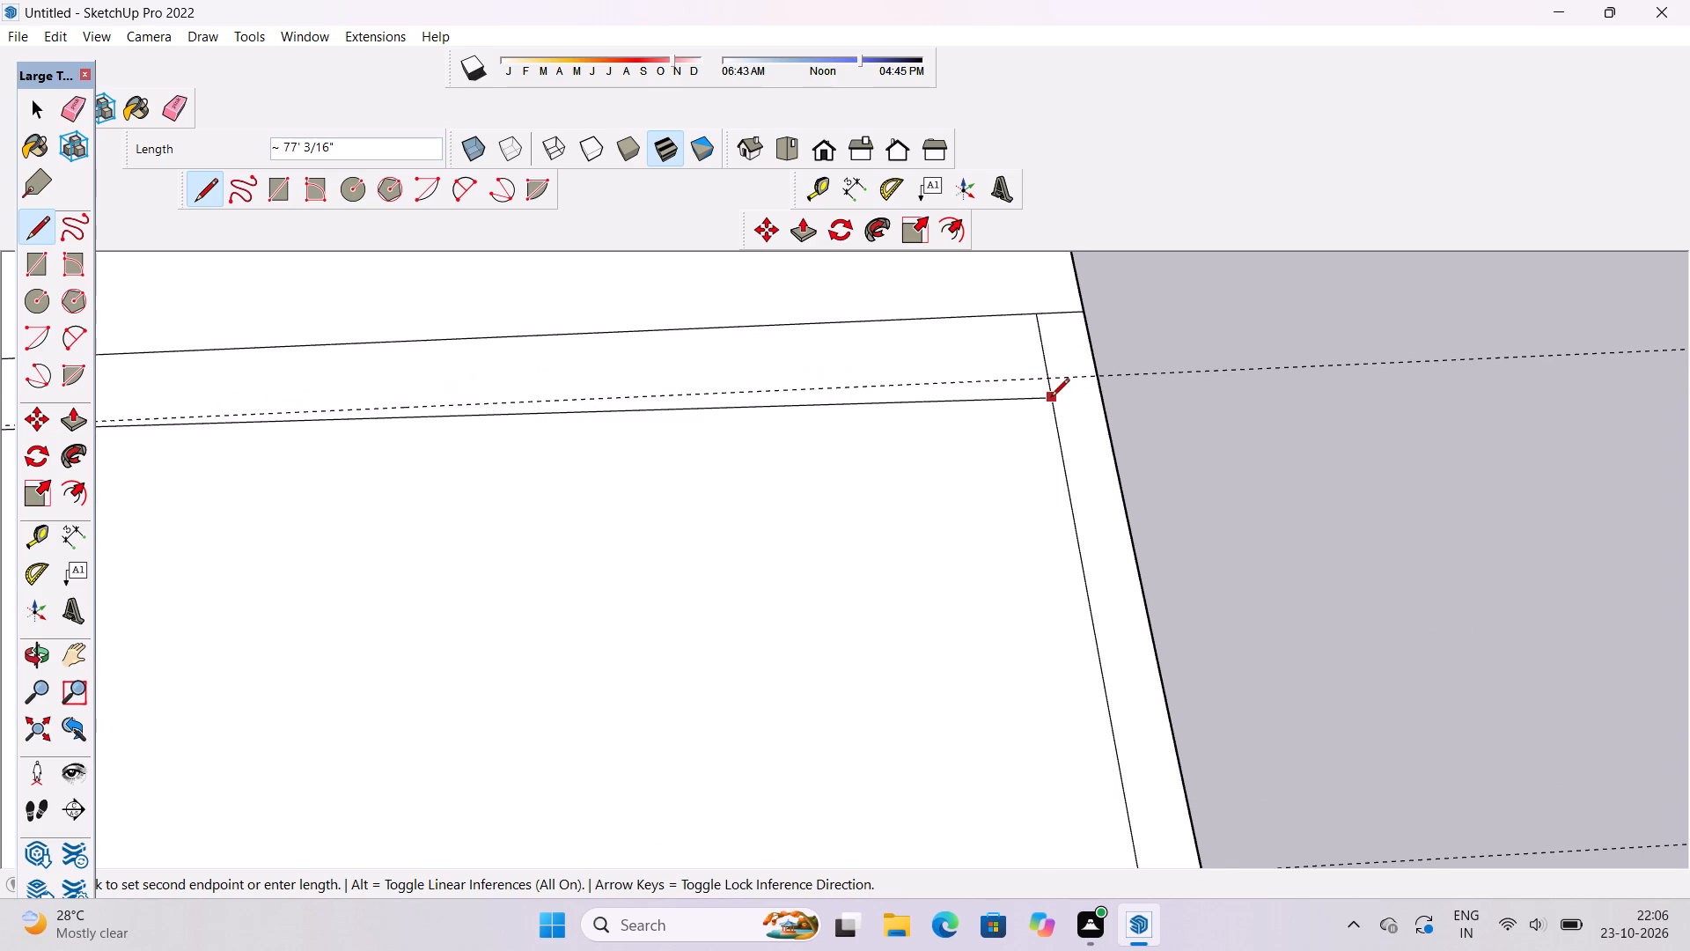
scroll(1051, 398, "down", 2)
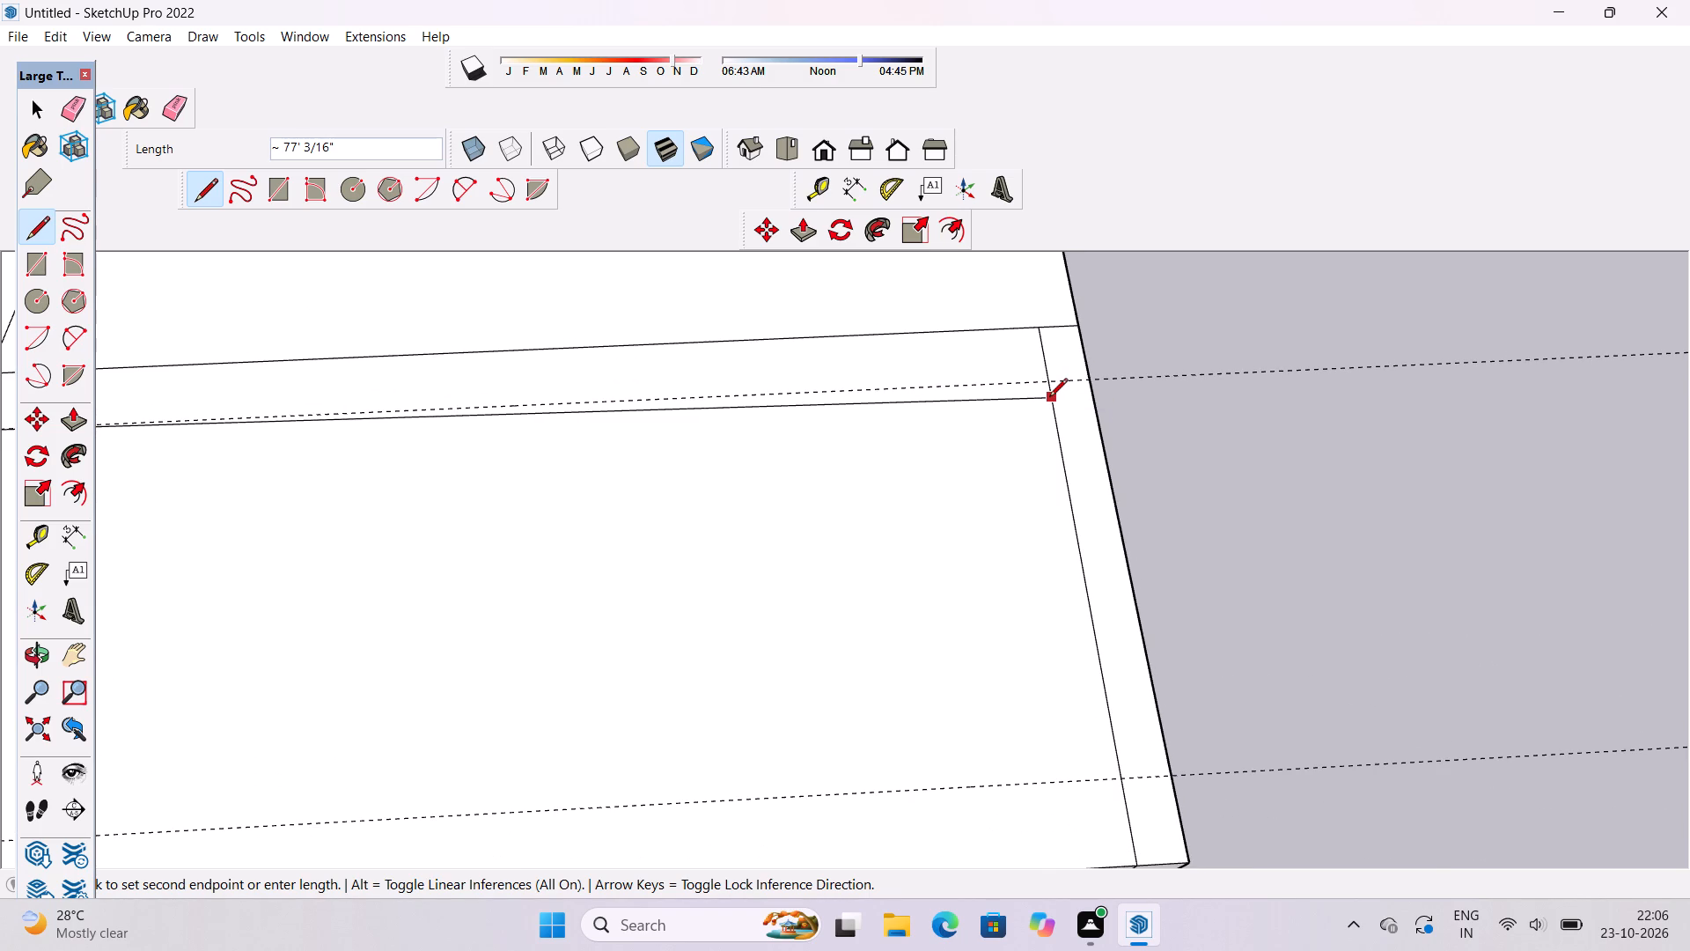
scroll(1049, 398, "up", 3)
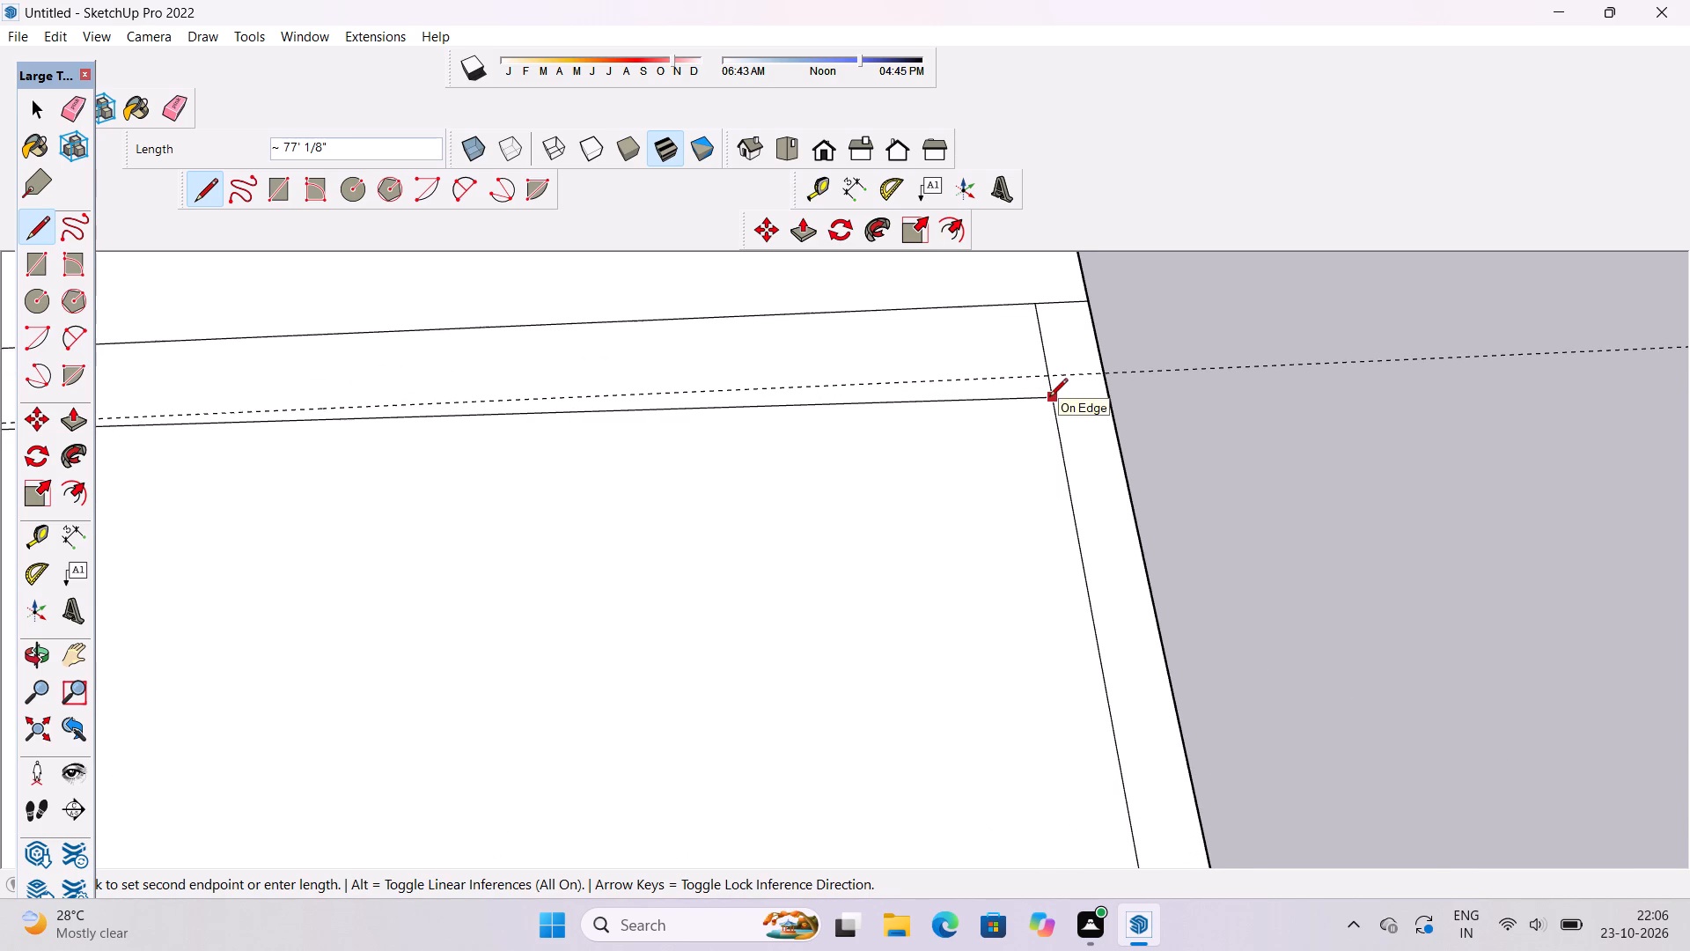
scroll(1049, 398, "up", 1)
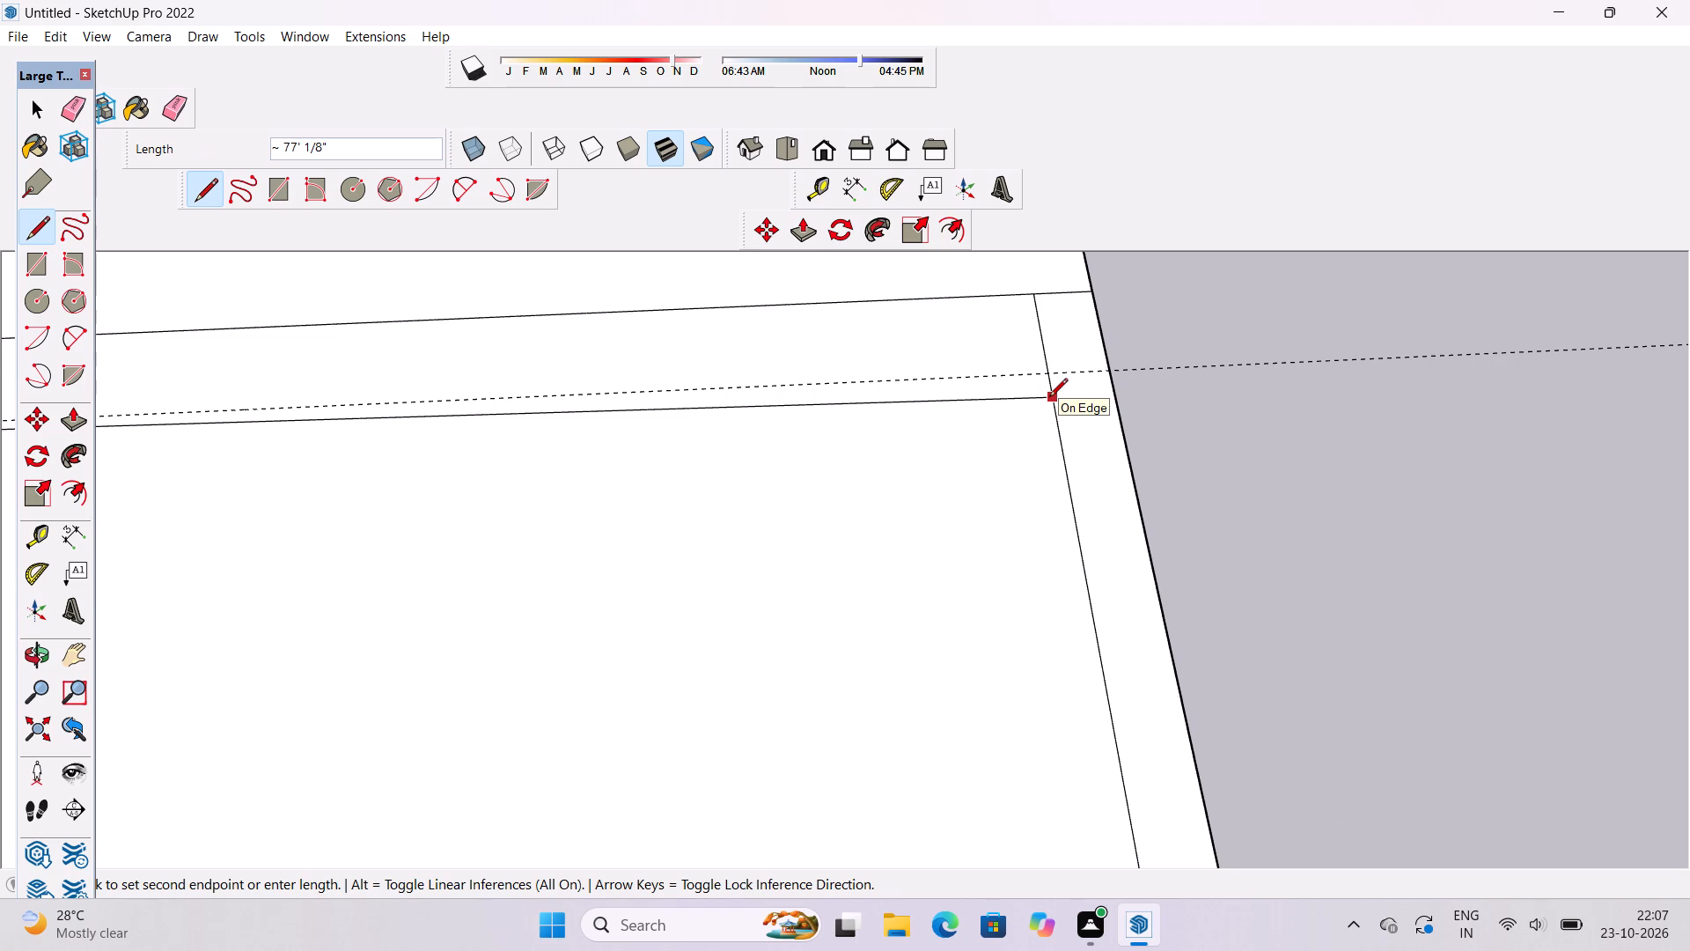
scroll(1049, 398, "down", 2)
scroll(1048, 393, "up", 1)
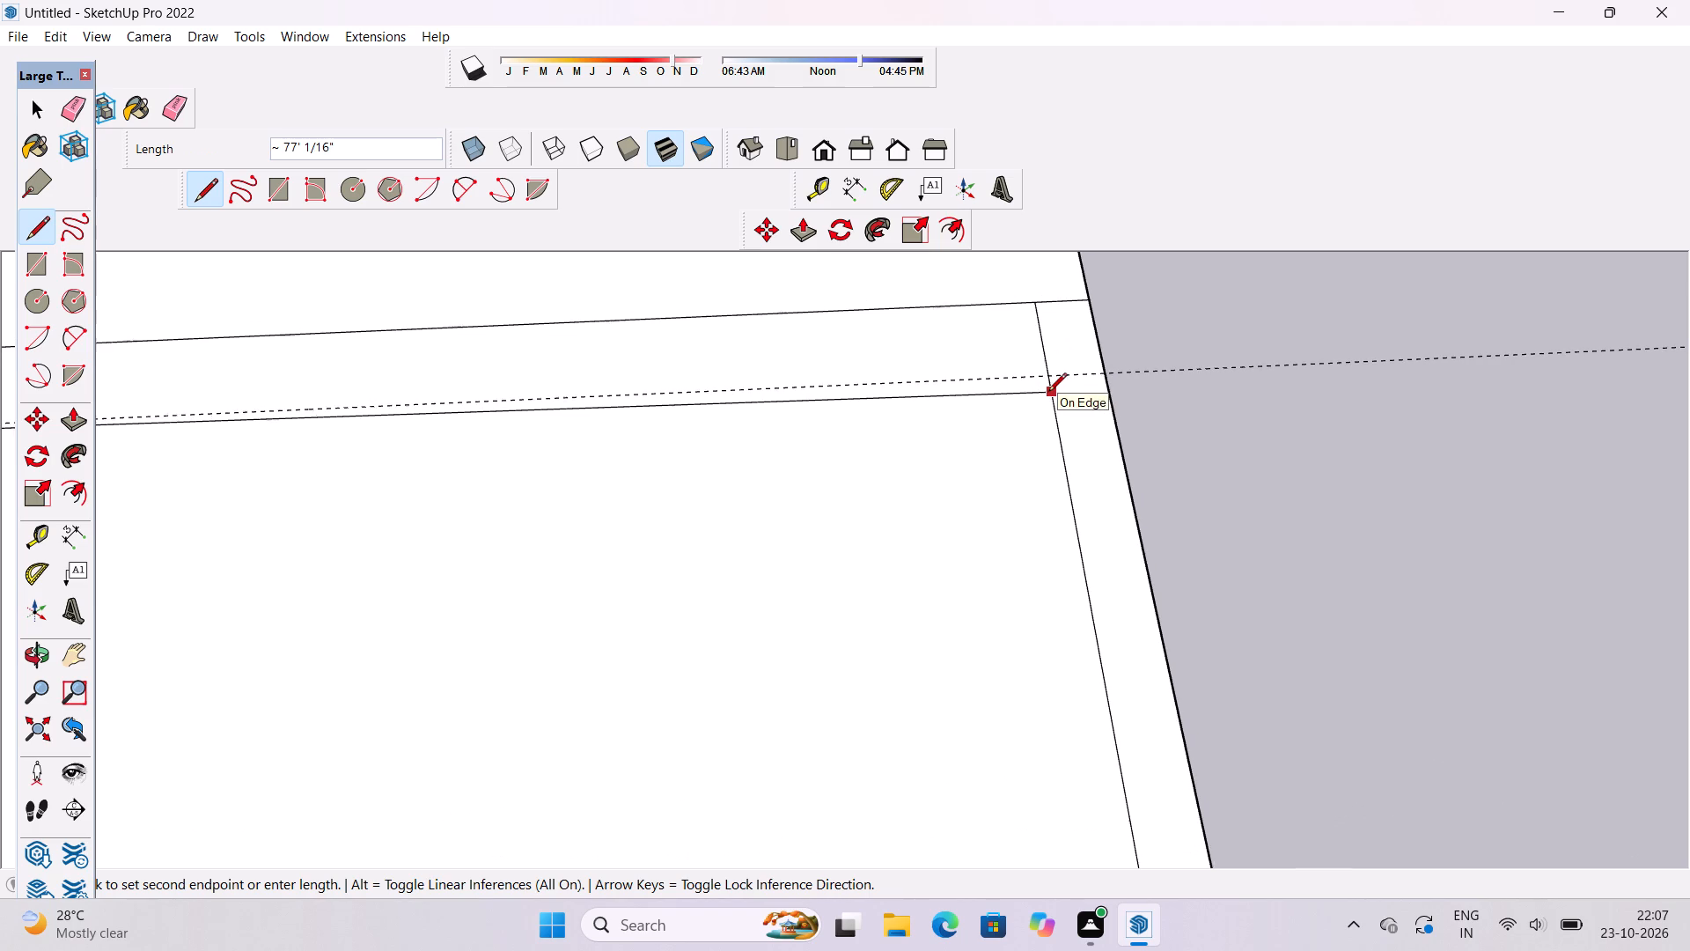
scroll(1048, 393, "up", 1)
left_click(1053, 372)
scroll(1033, 401, "down", 2)
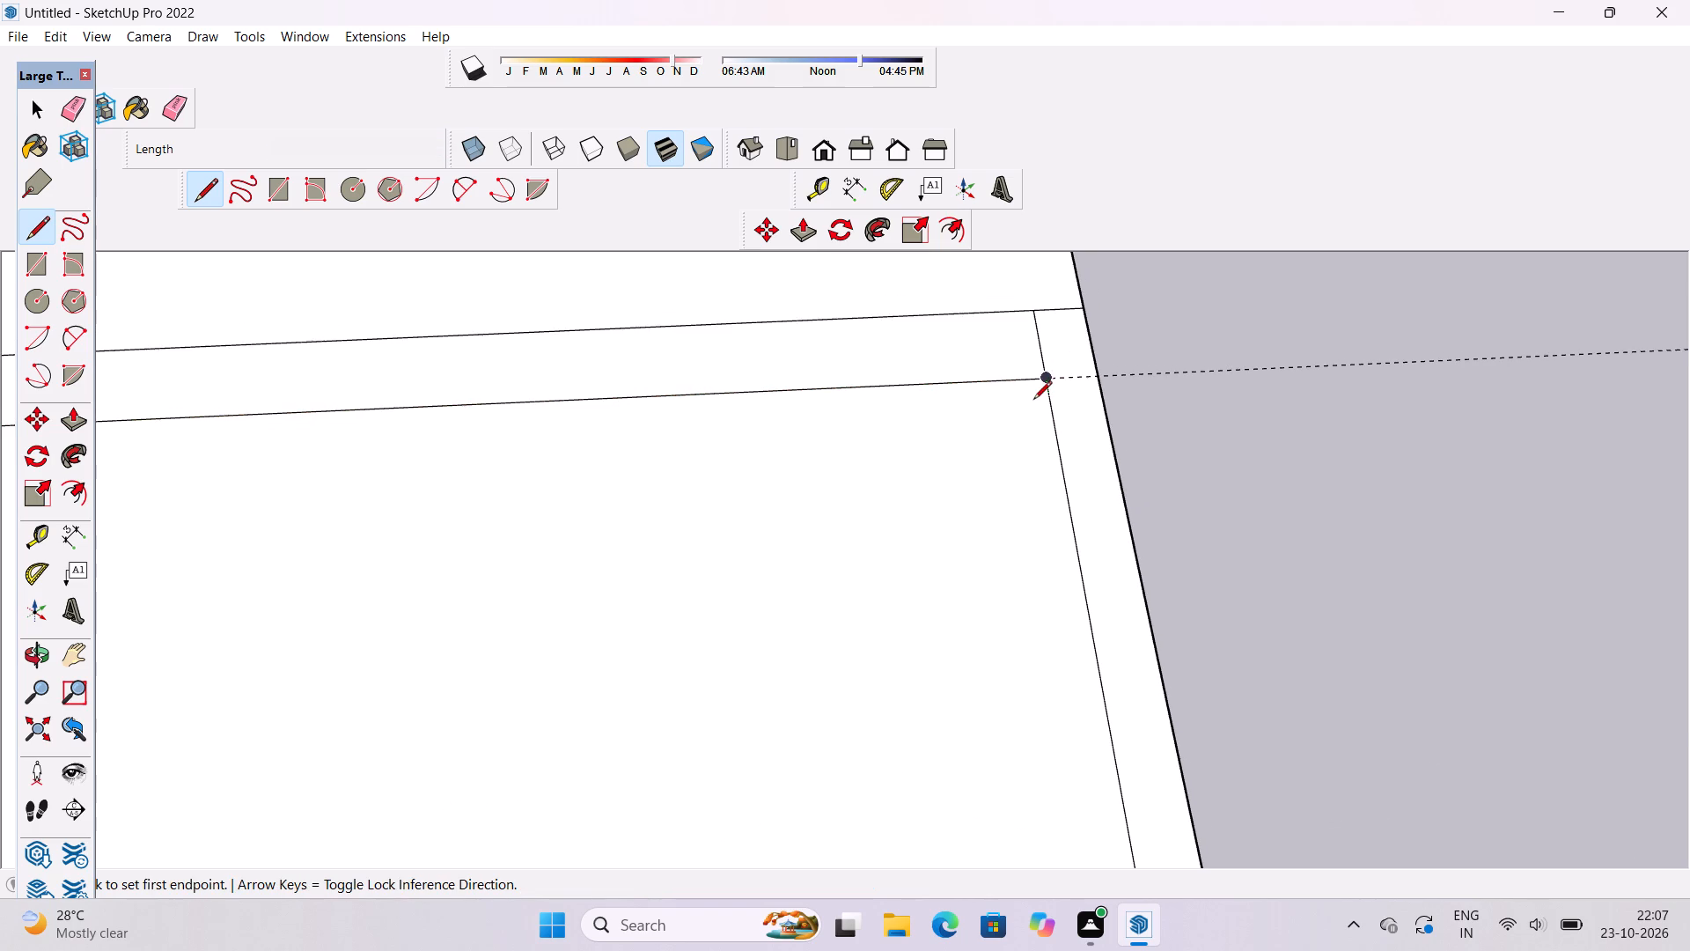
Draw a line about 77' long along the front guide on the terrace roof, from the main block's dividing edge to the side strip.
scroll(1033, 401, "down", 16)
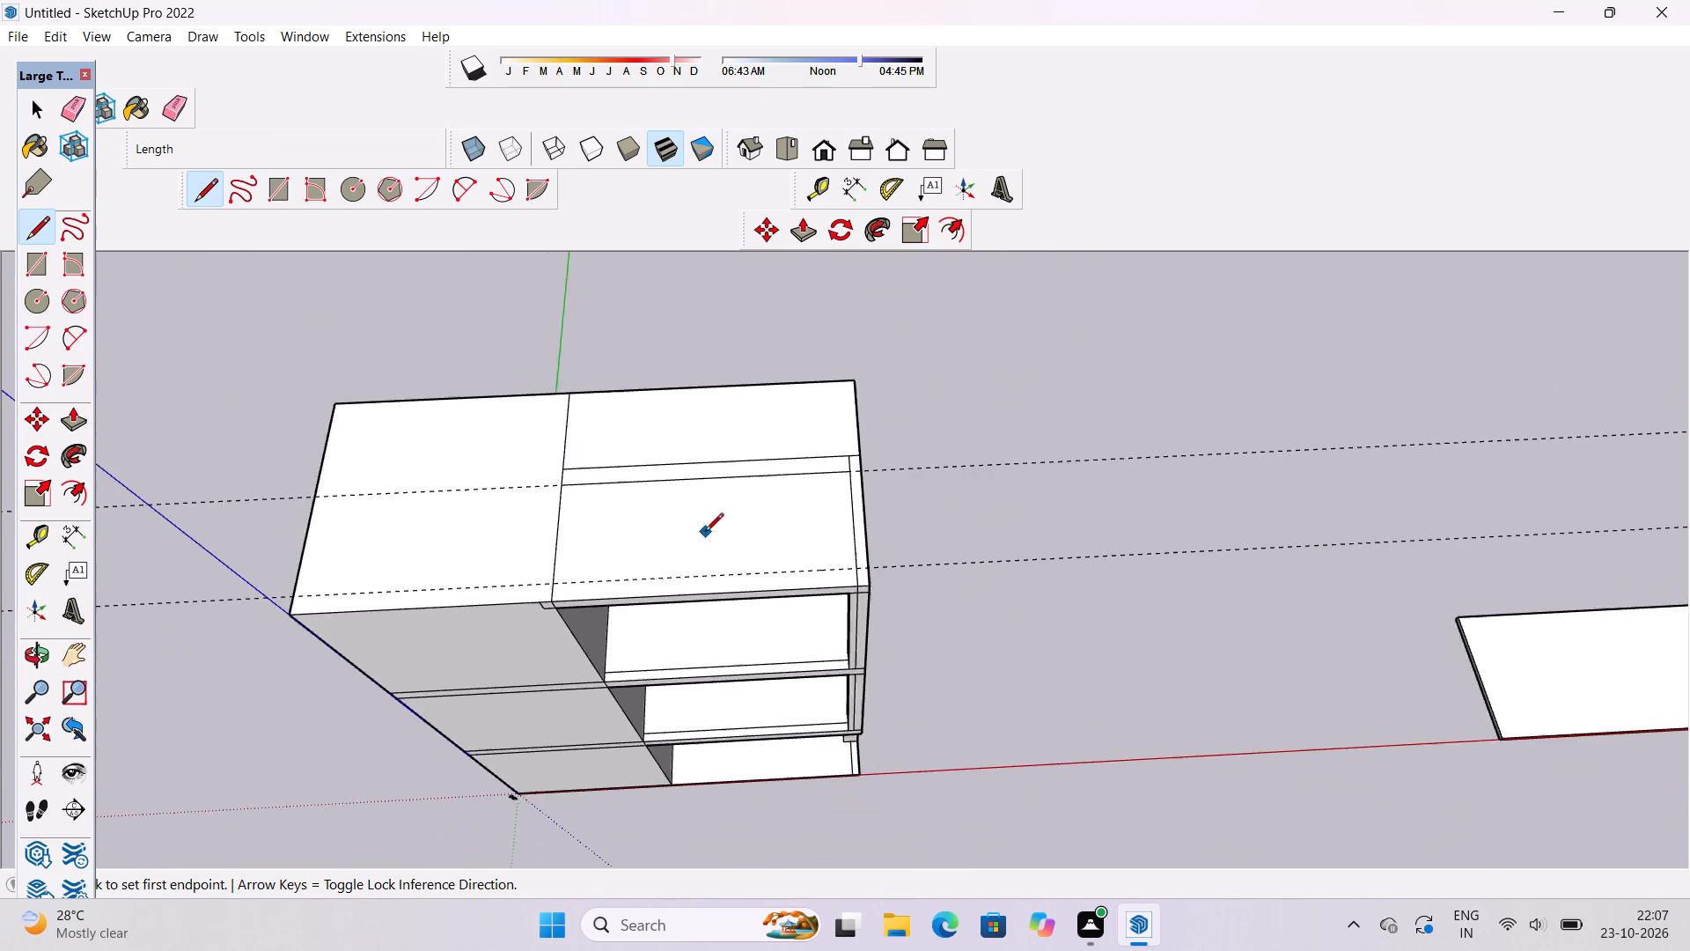
scroll(705, 533, "down", 3)
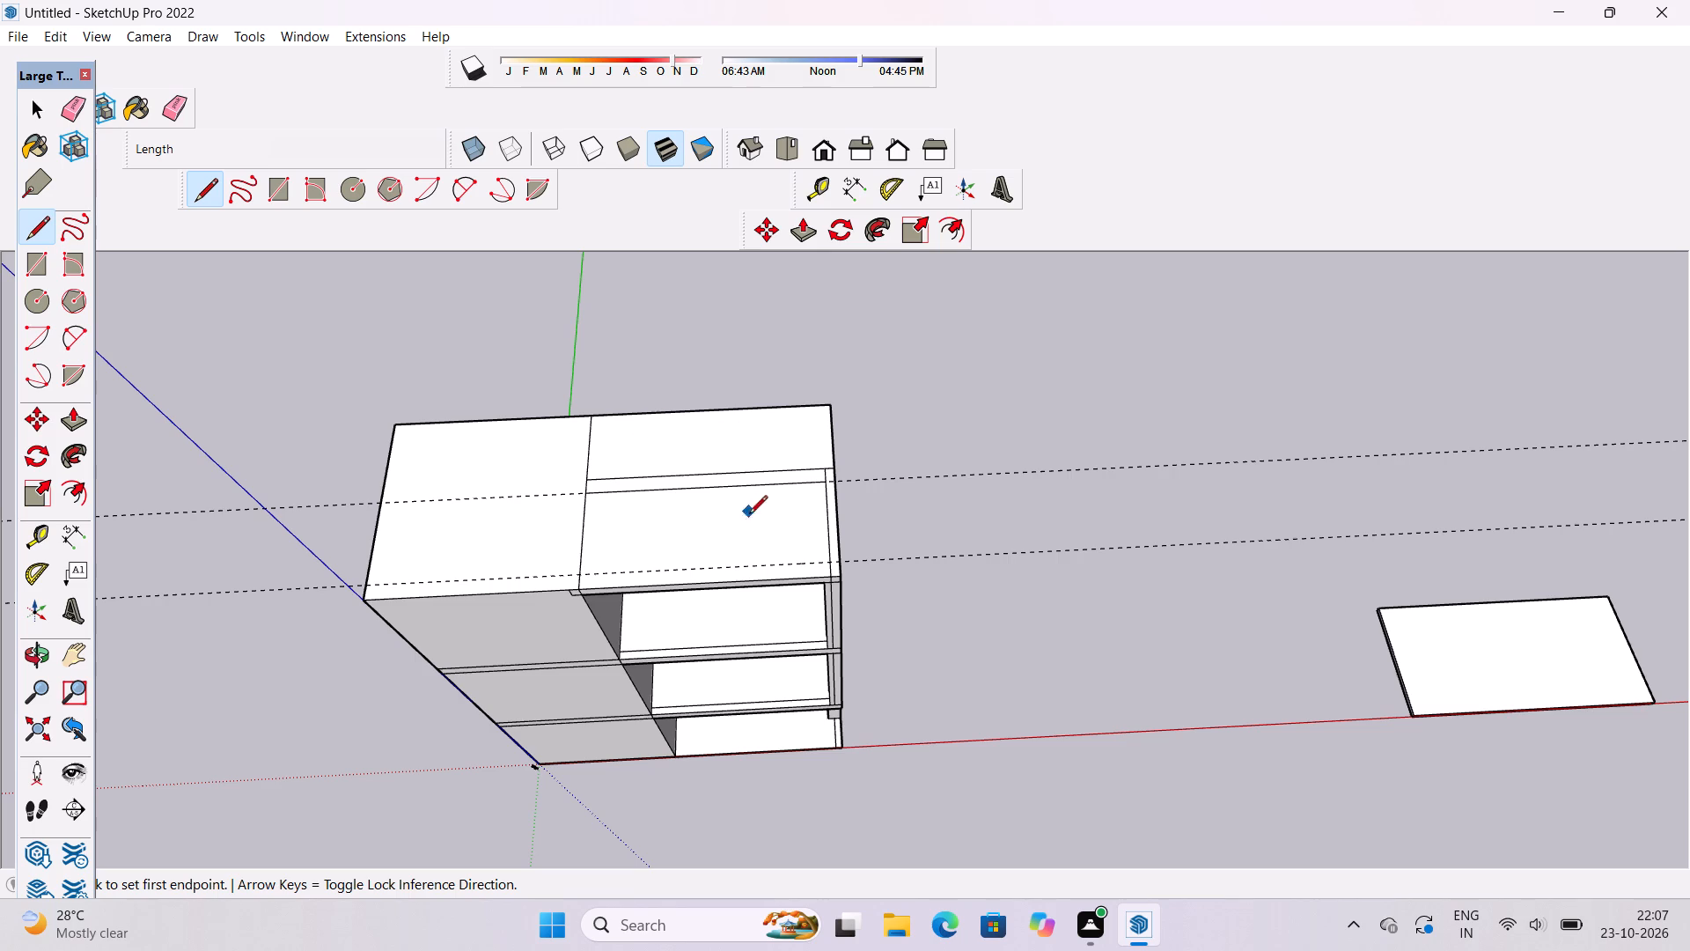
scroll(409, 603, "up", 1)
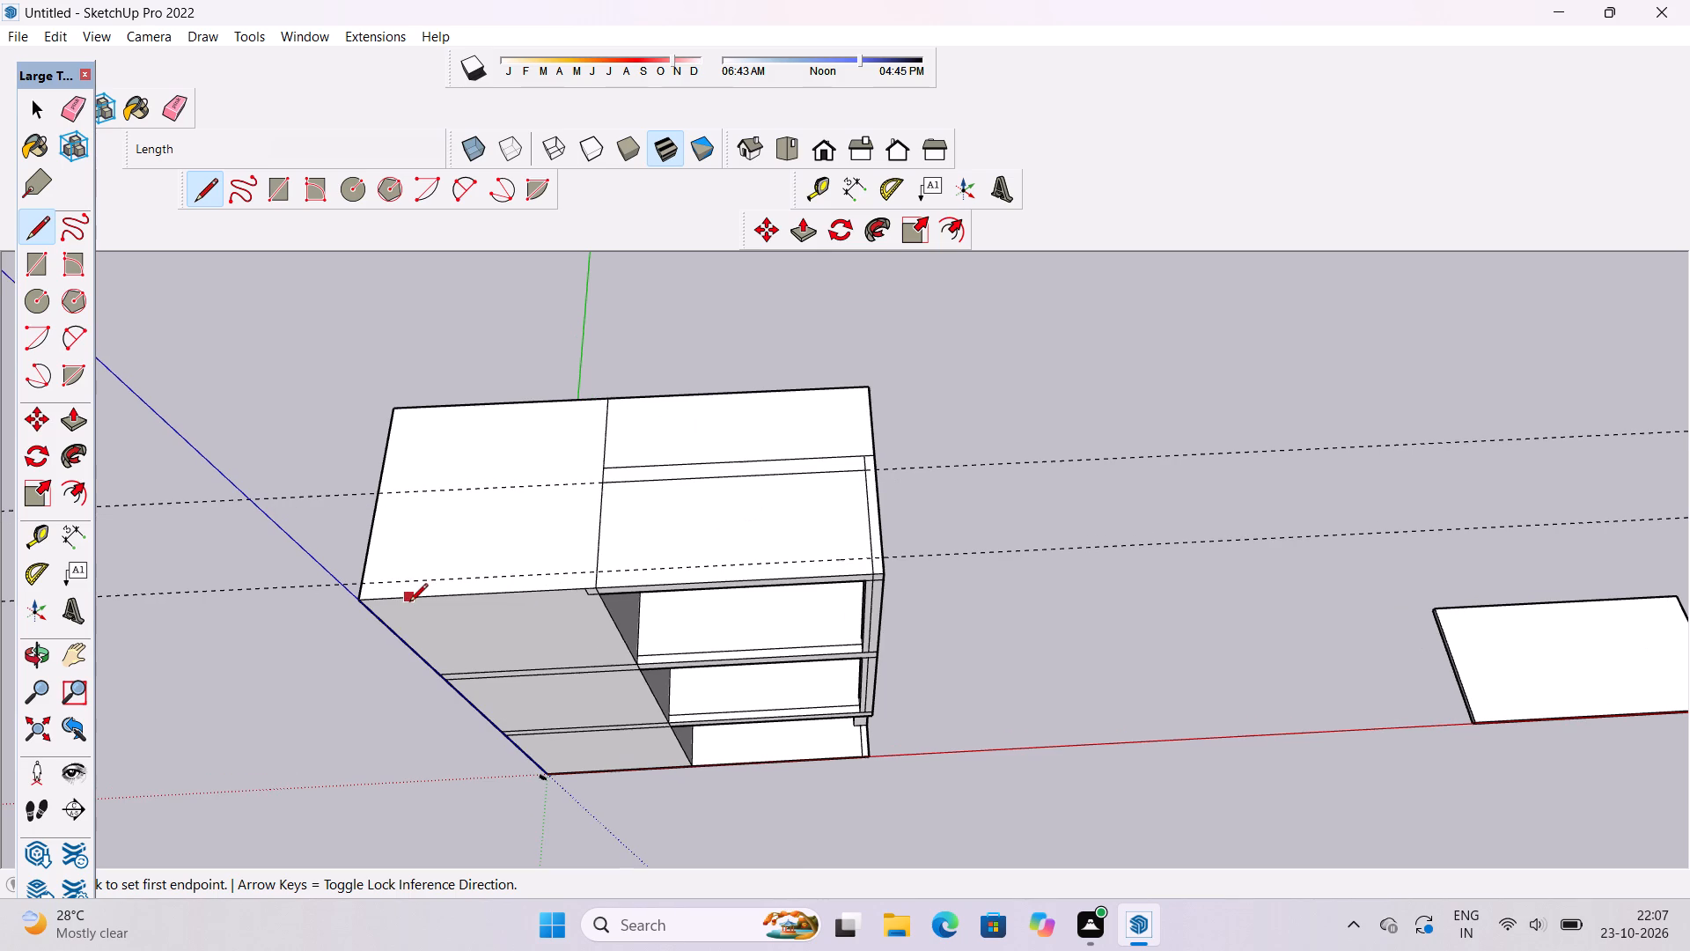
scroll(796, 562, "down", 1)
scroll(679, 556, "up", 3)
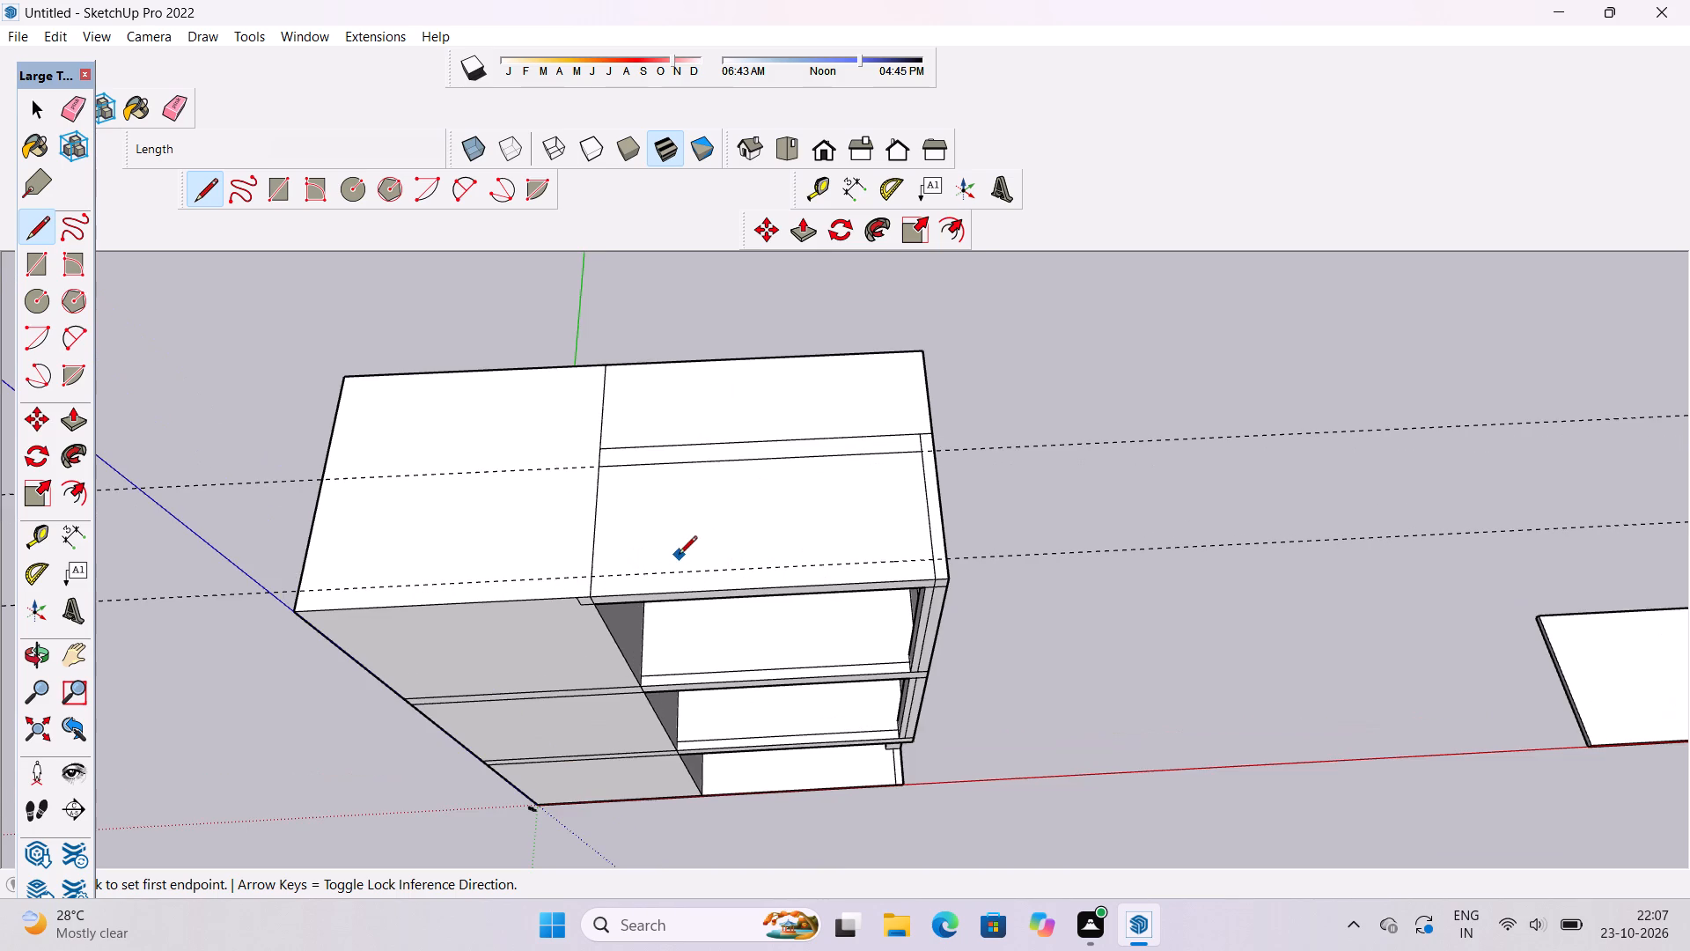
scroll(629, 578, "up", 4)
left_click(568, 581)
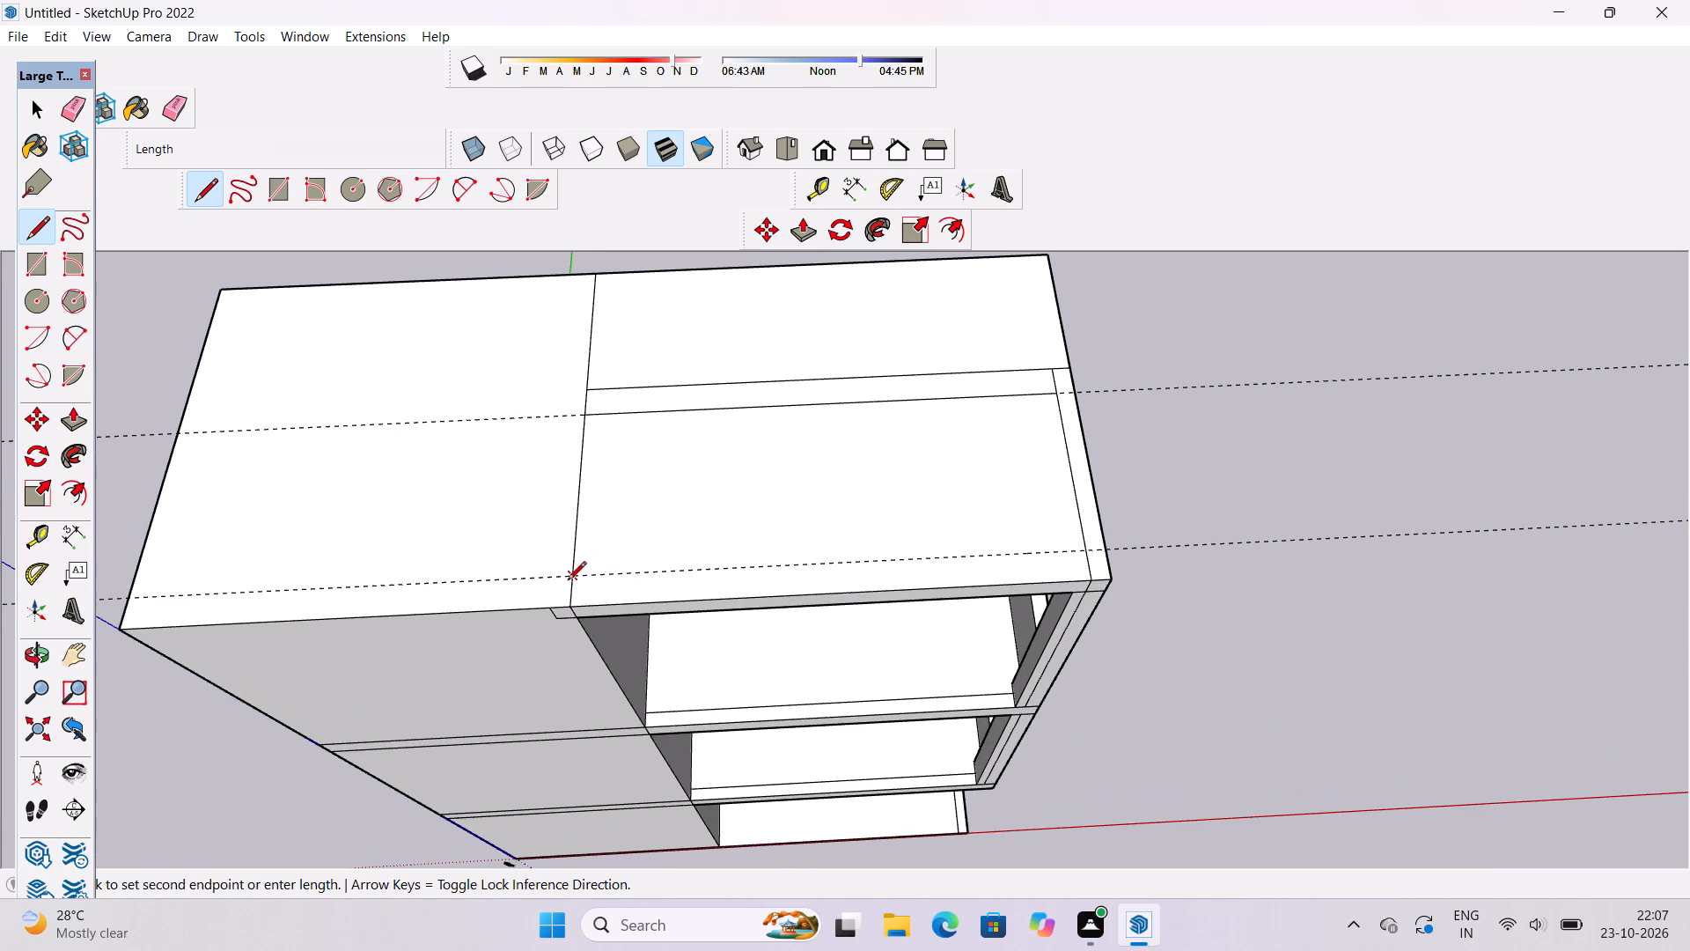
scroll(567, 582, "down", 3)
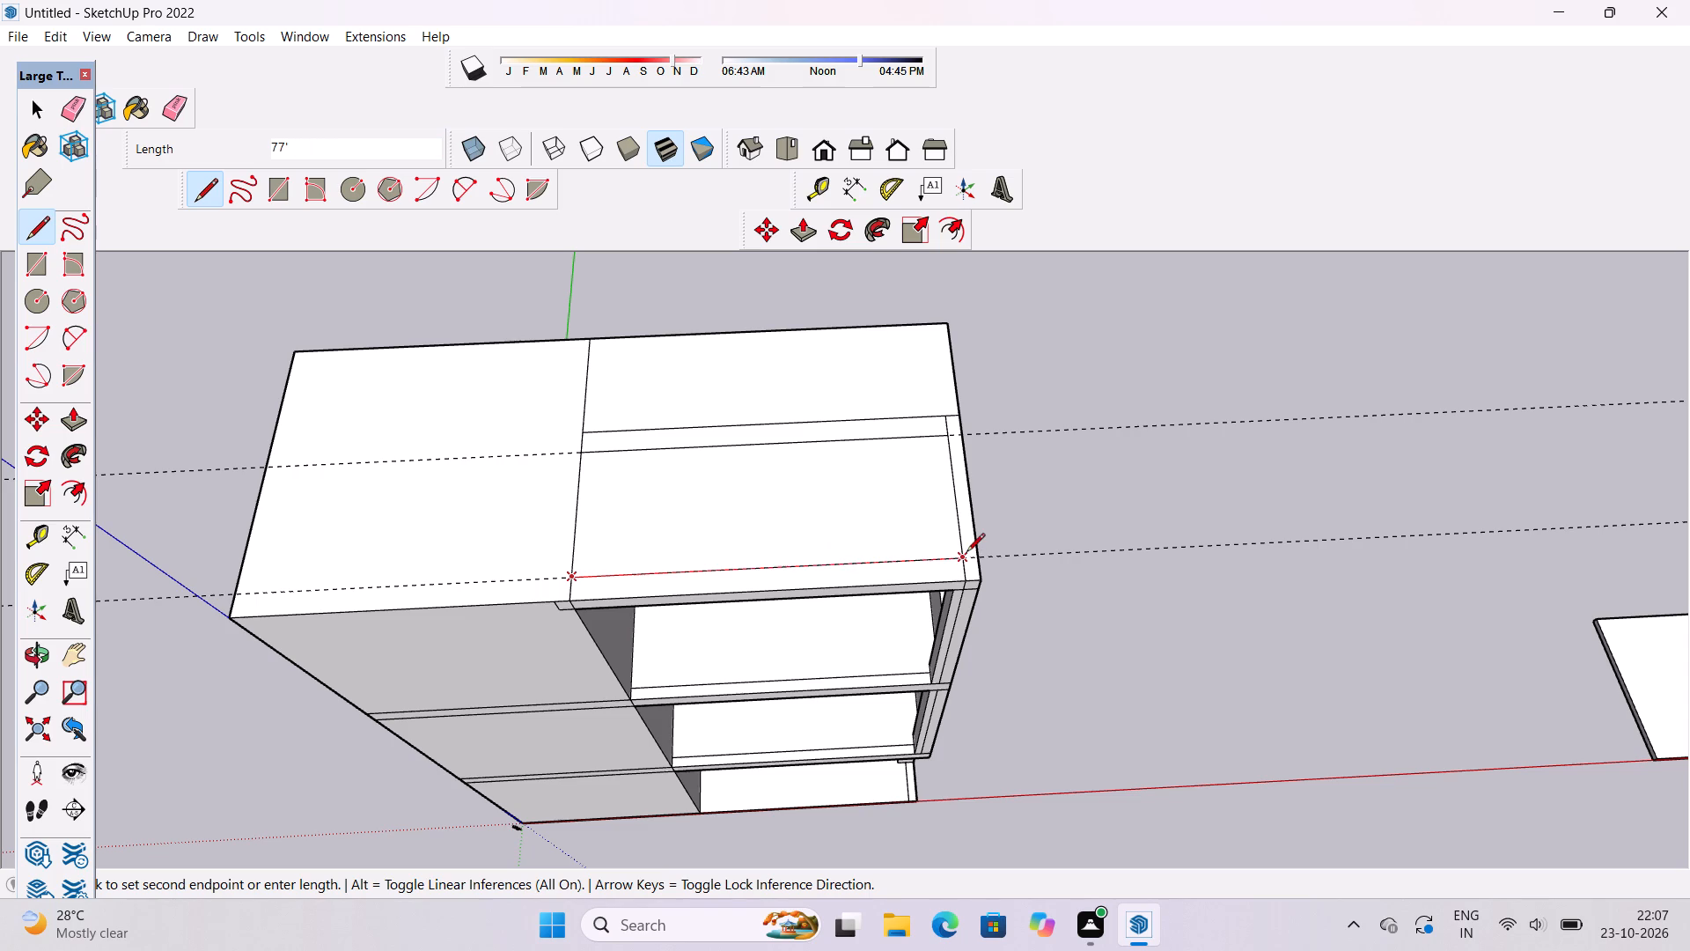
left_click(966, 553)
Erase the two long guides that run across the main block and terrace roof.
key("o")
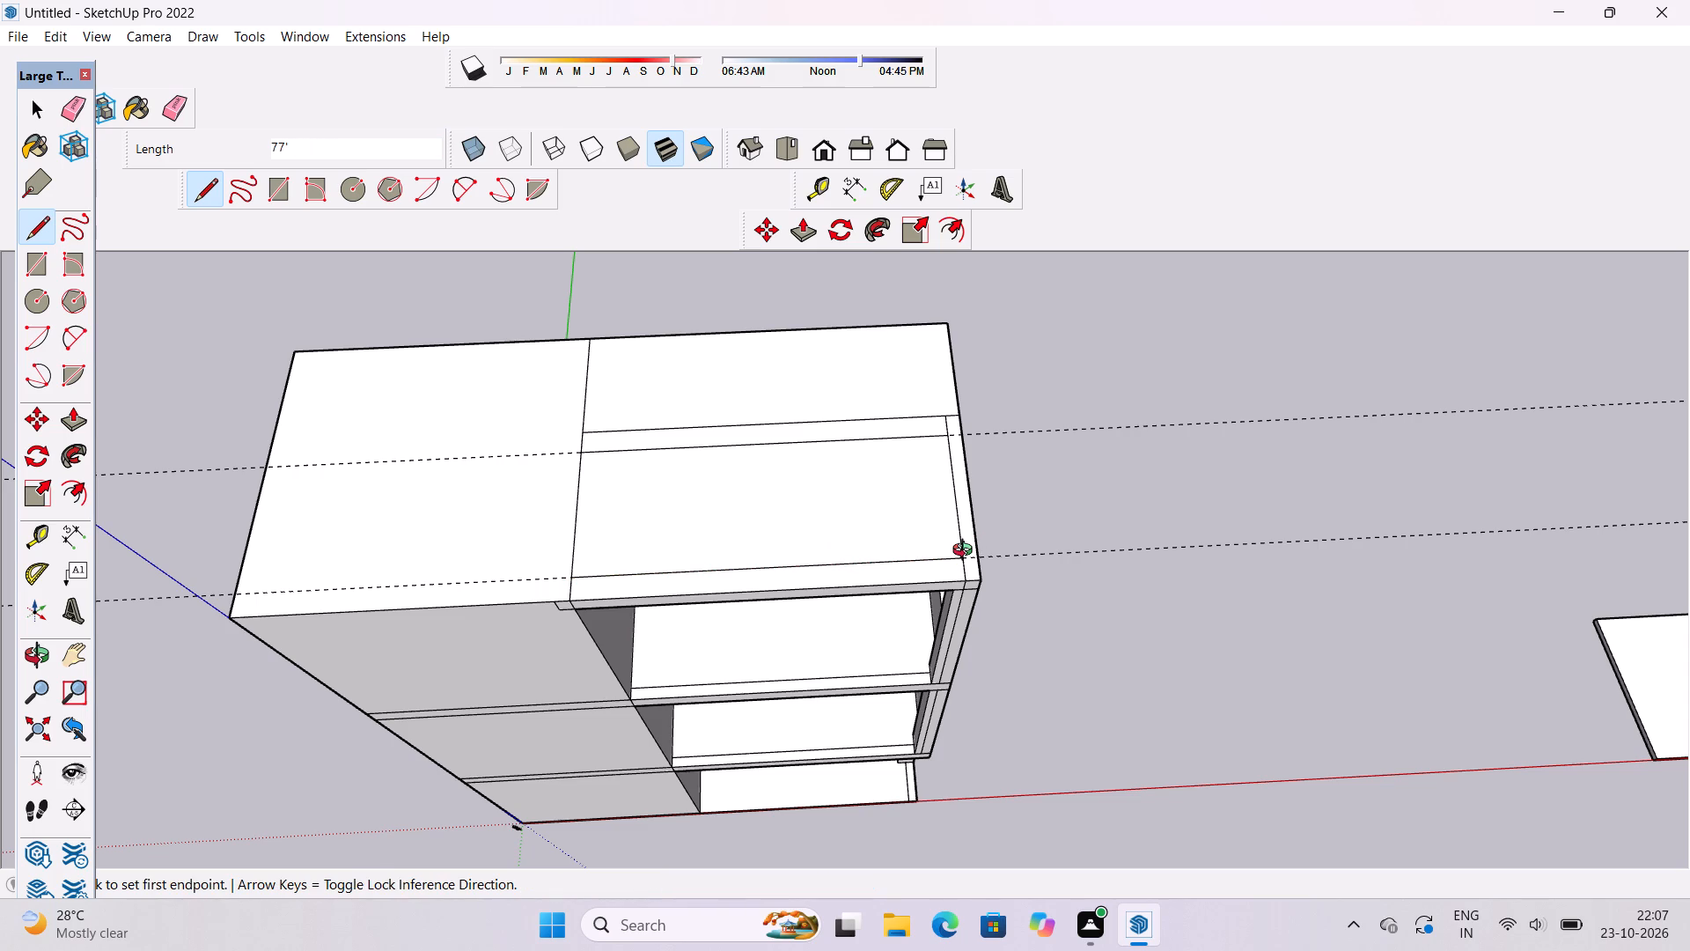
left_click_drag(937, 575, 981, 655, "shift")
left_click_drag(981, 656, 924, 664)
scroll(964, 575, "up", 4)
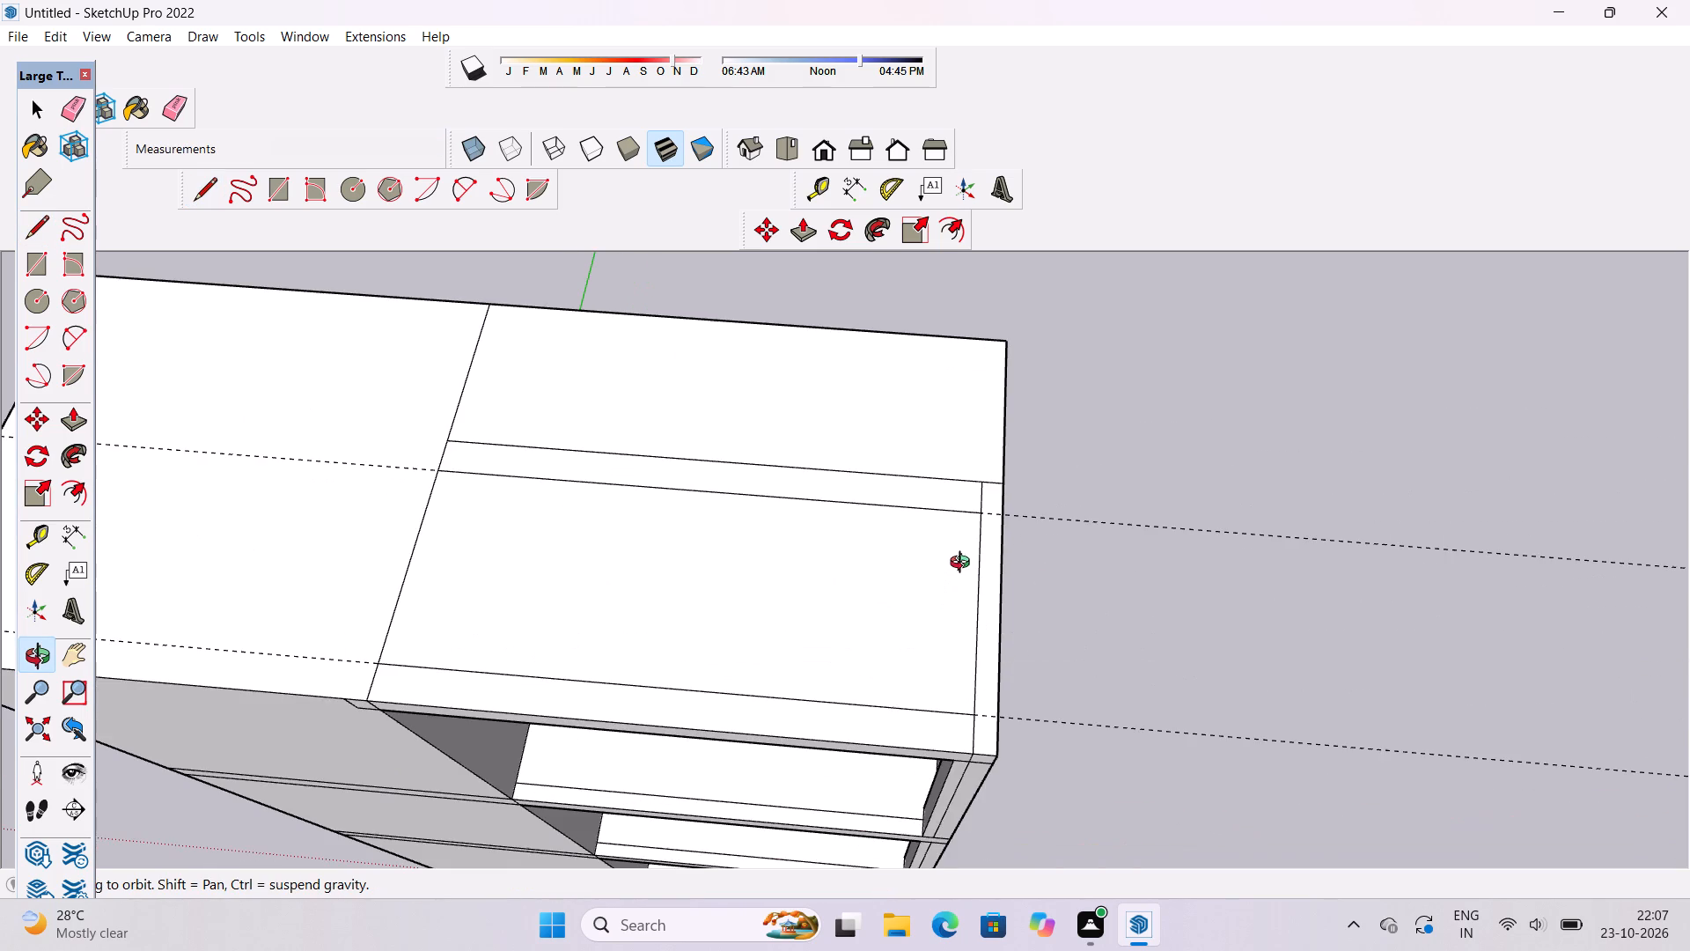
scroll(959, 561, "up", 2)
scroll(958, 551, "down", 4)
left_click_drag(937, 532, 969, 536, "shift")
scroll(1016, 513, "down", 2)
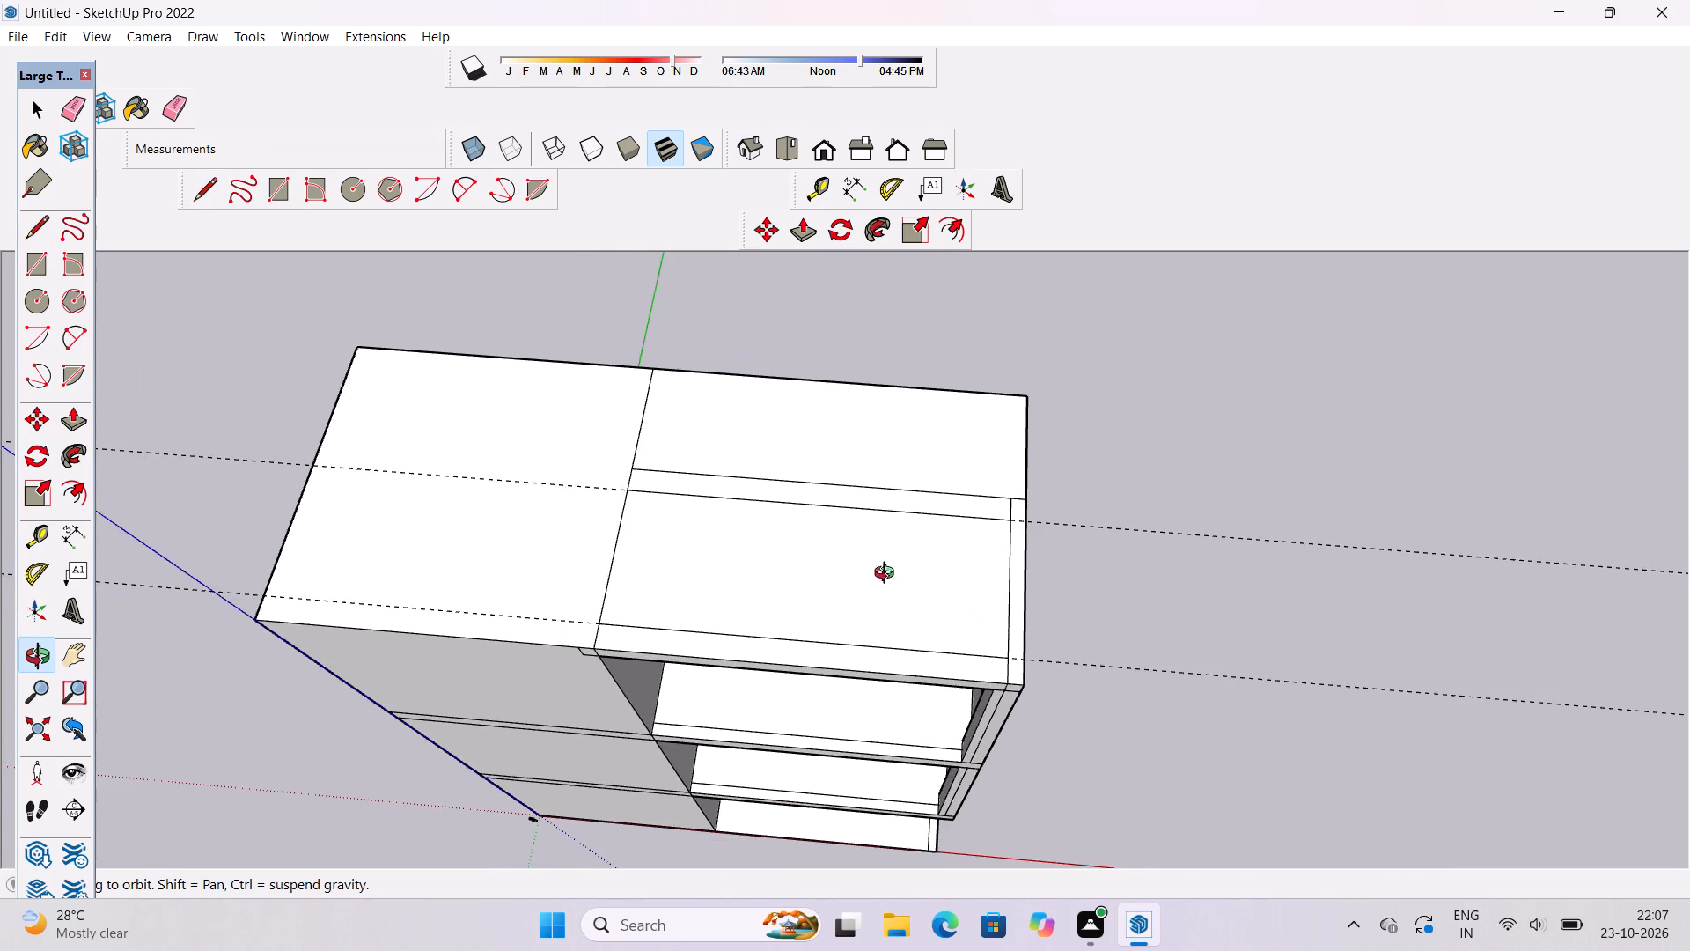
left_click_drag(887, 585, 968, 594)
key("e")
left_click_drag(1243, 398, 1256, 624)
left_click(1256, 642)
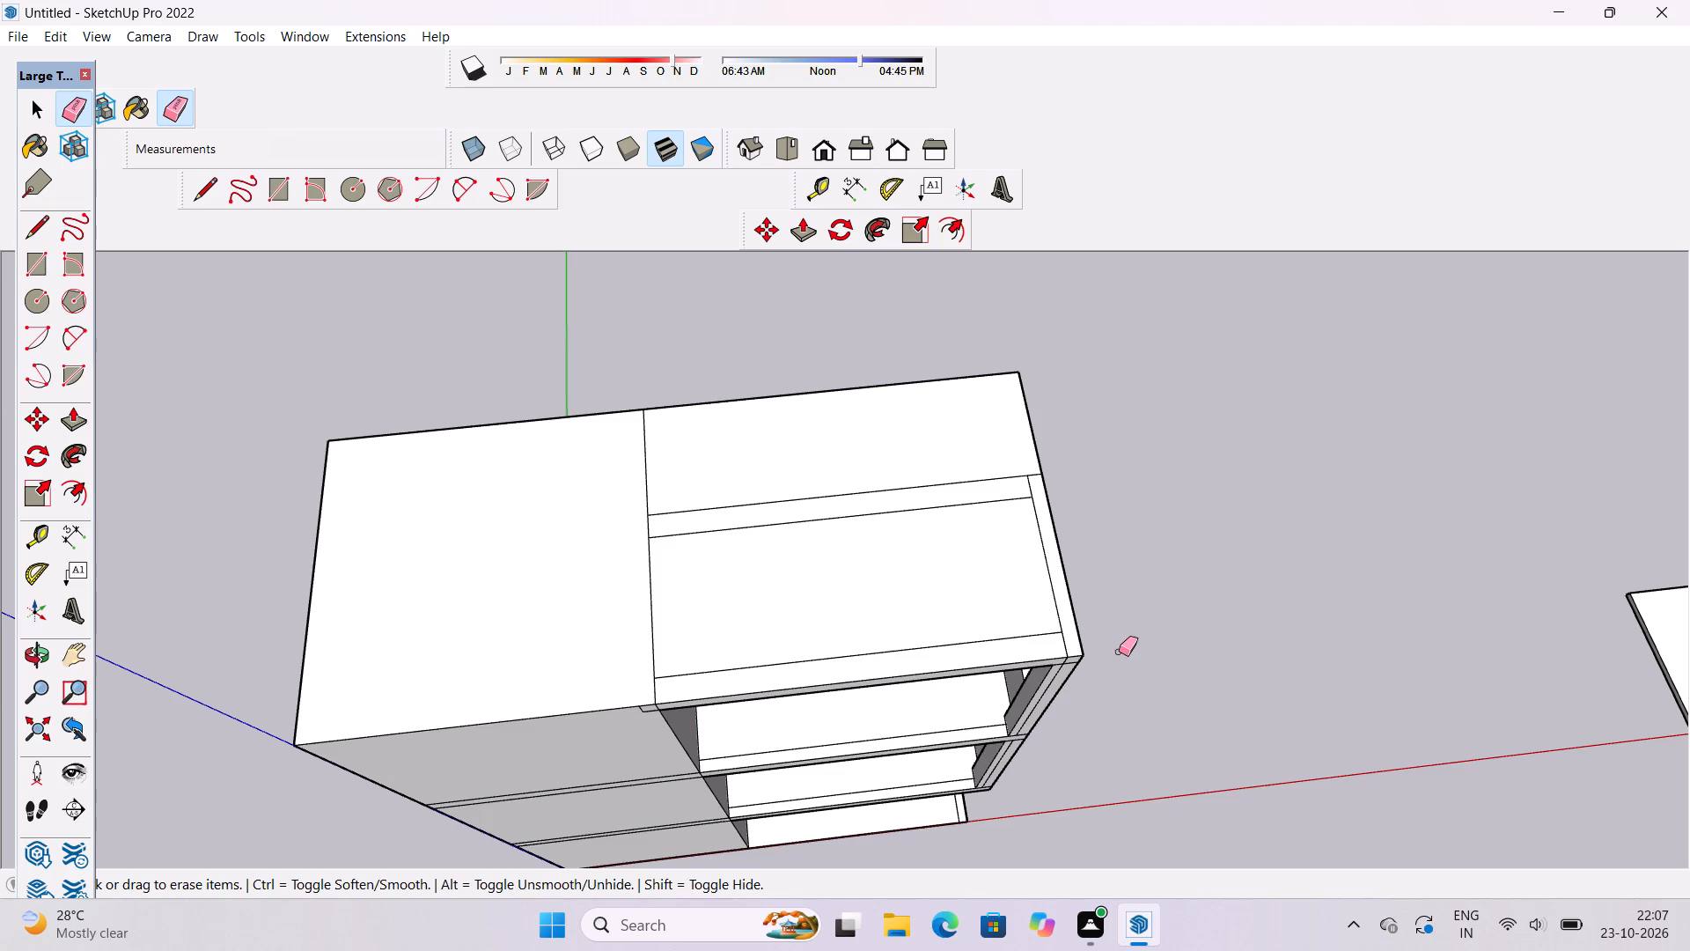
Place a guide on the terrace roof 26' from the main block's dividing edge and another 4' beyond it, toward the side strip.
key("o")
left_click_drag(1047, 767, 949, 549)
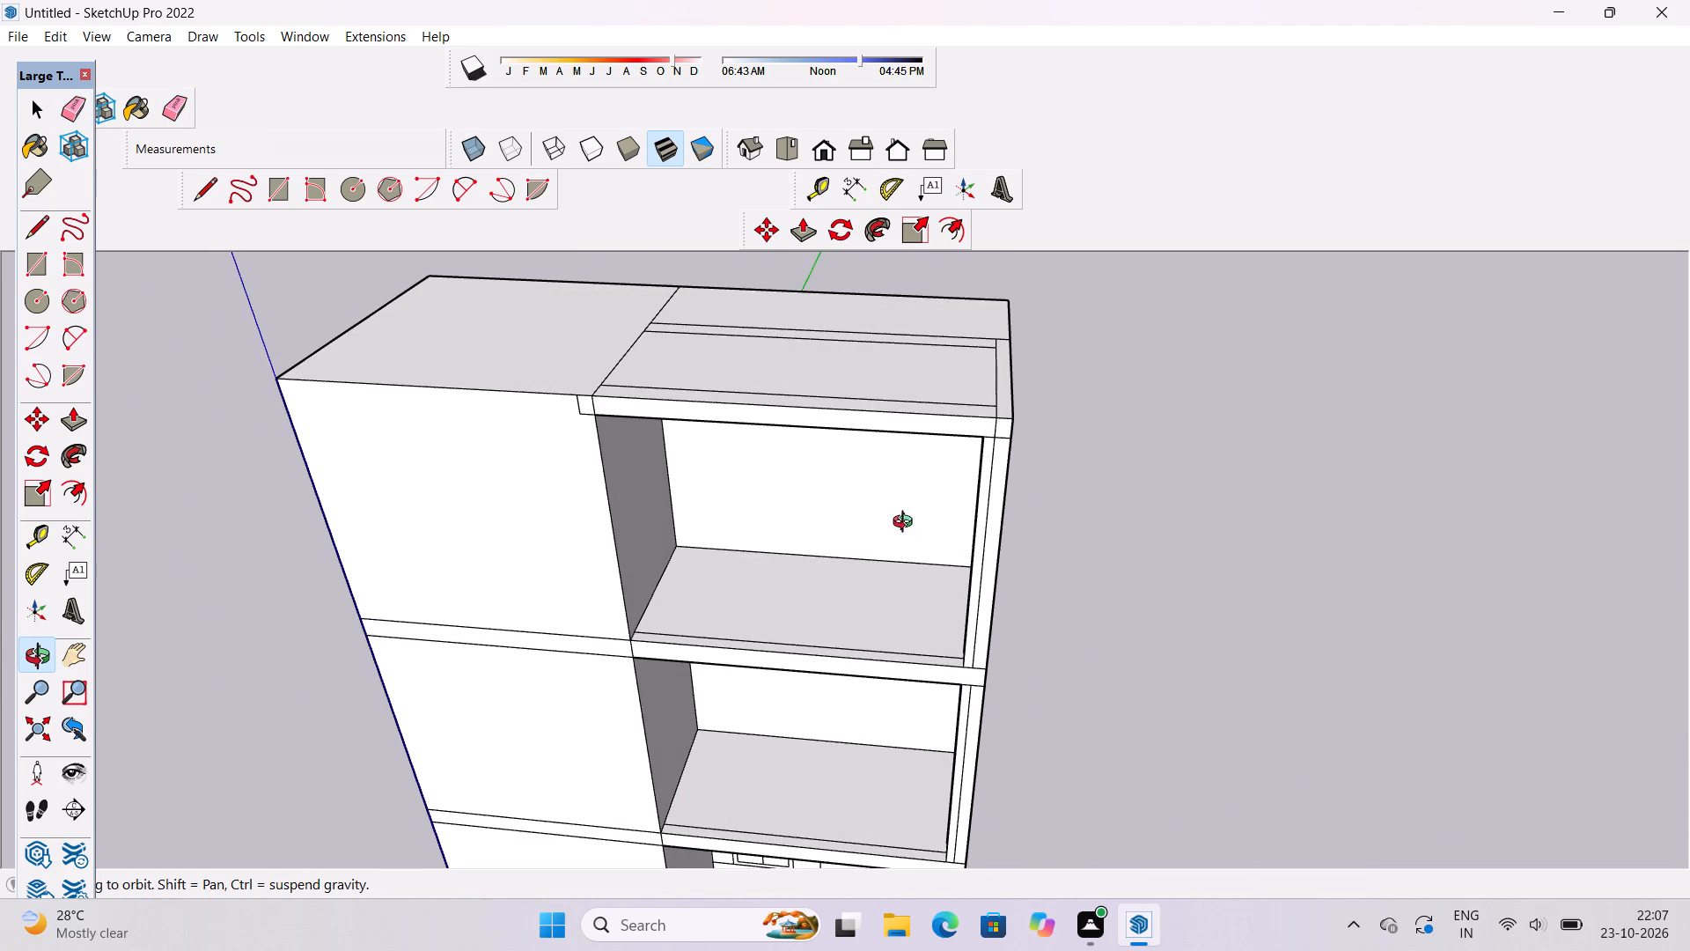
left_click_drag(907, 515, 908, 525, "shift")
left_click_drag(908, 525, 982, 623)
scroll(724, 478, "up", 3)
left_click_drag(724, 478, 724, 534, "shift")
left_click_drag(724, 534, 714, 524)
left_click_drag(704, 522, 598, 547, "shift")
left_click_drag(598, 547, 612, 560)
scroll(531, 540, "up", 3)
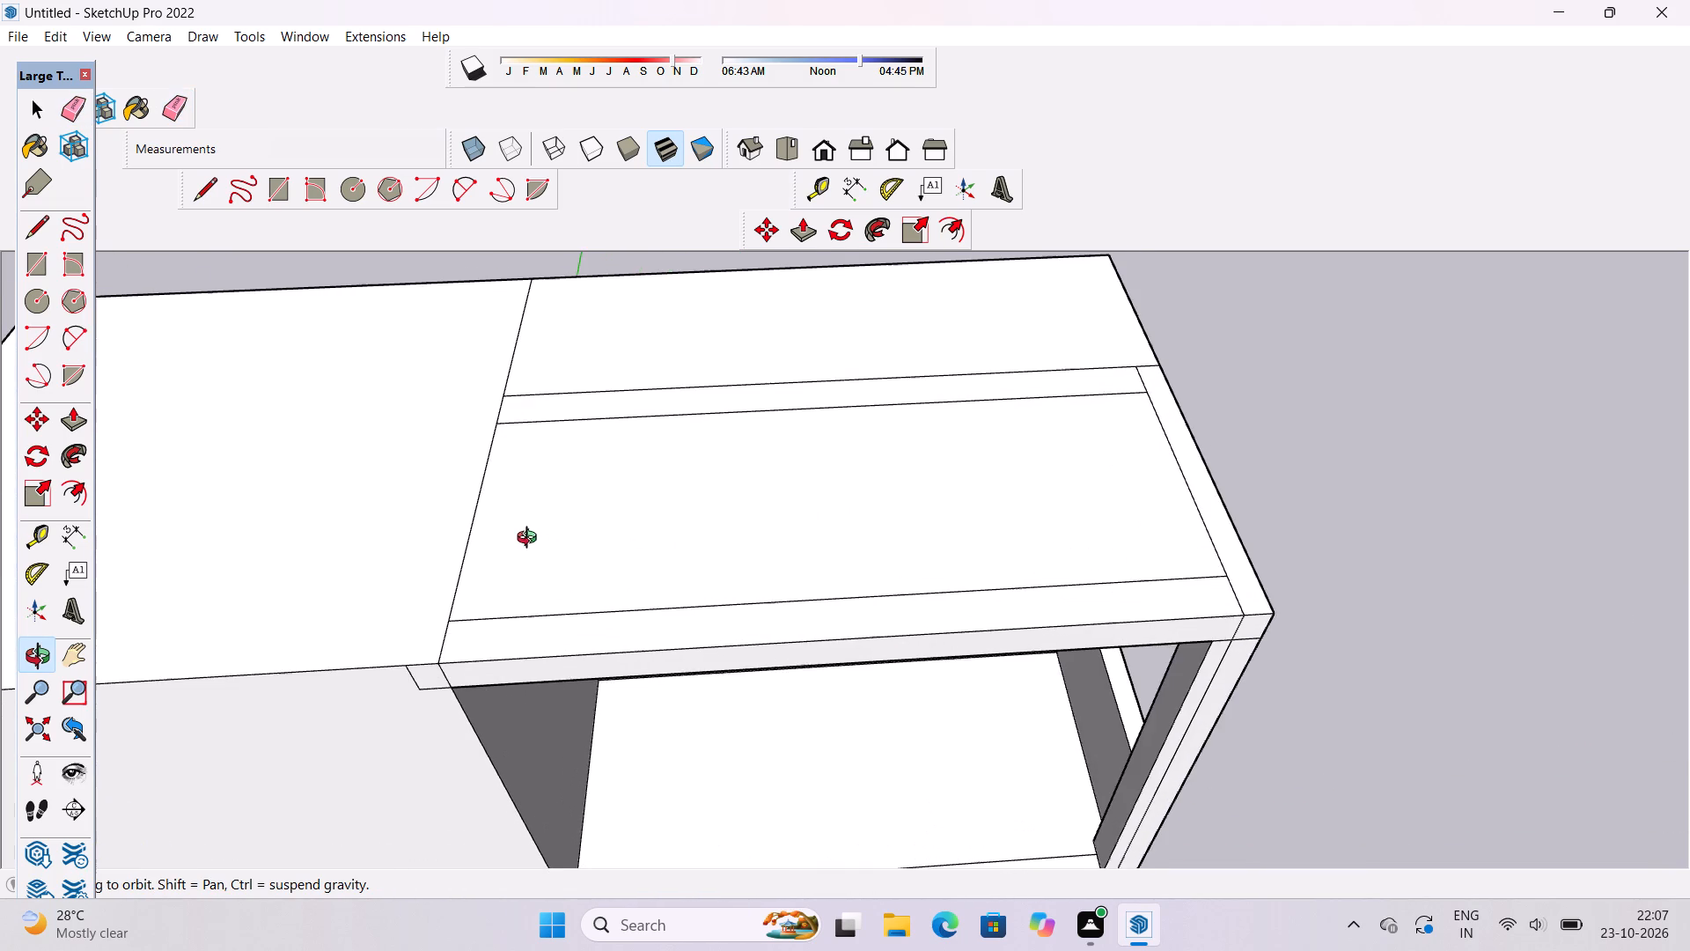
left_click_drag(531, 539, 531, 523, "shift")
left_click_drag(531, 523, 525, 557)
key("t")
scroll(486, 556, "down", 5)
scroll(485, 552, "up", 2)
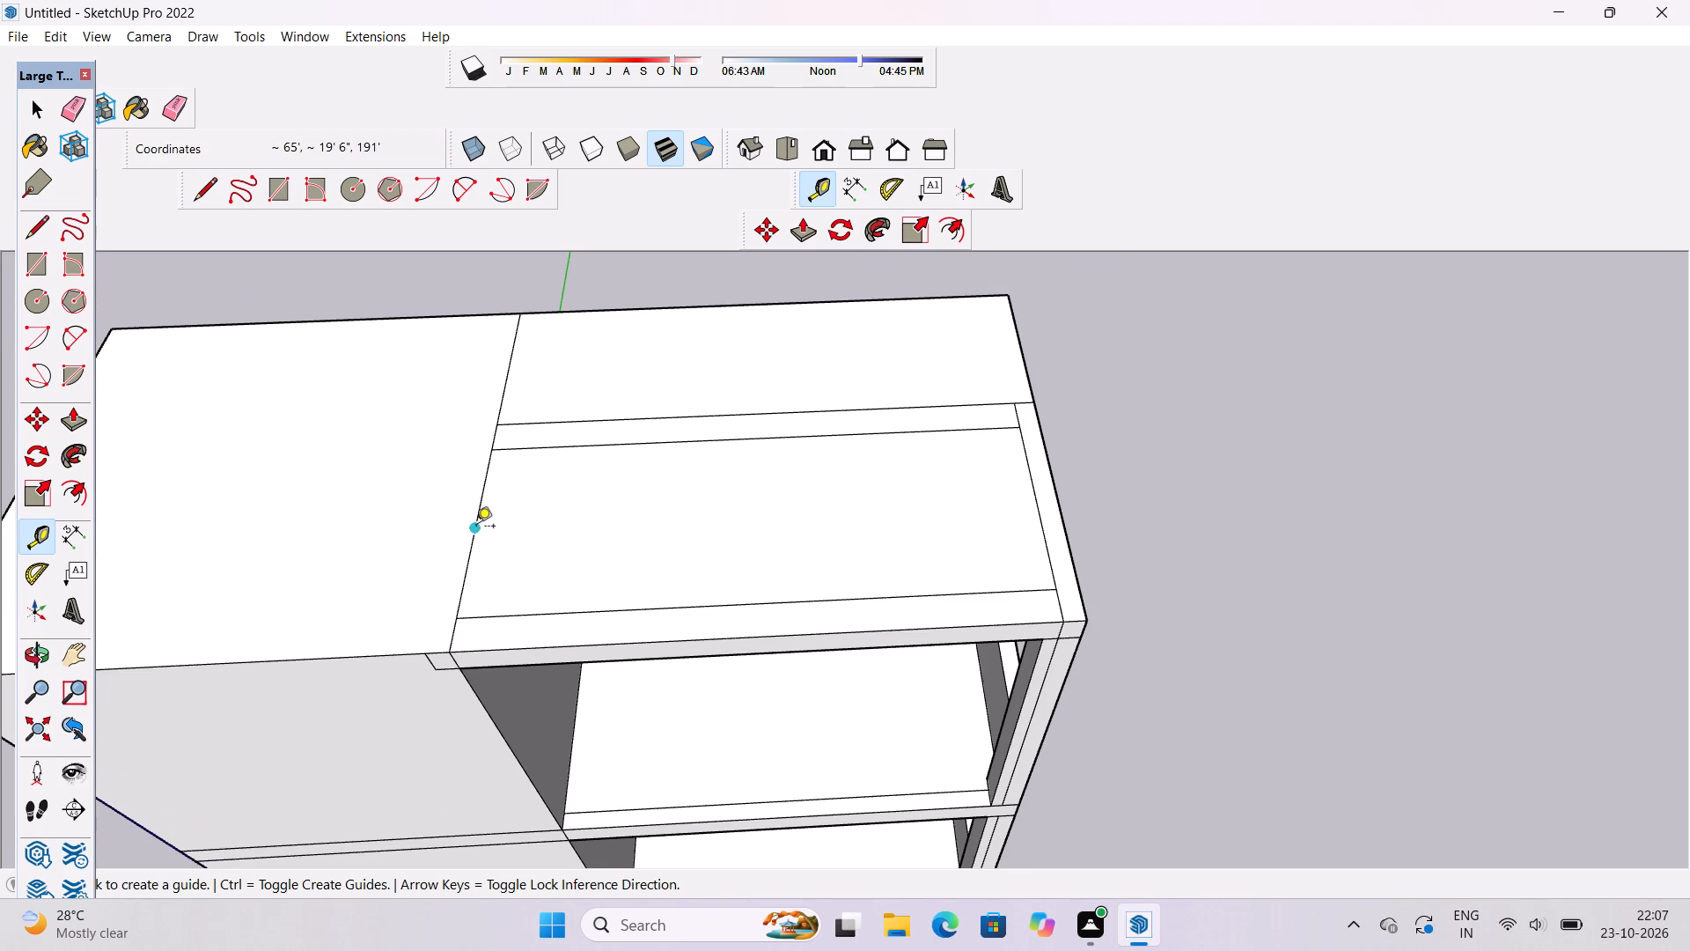
left_click(476, 527)
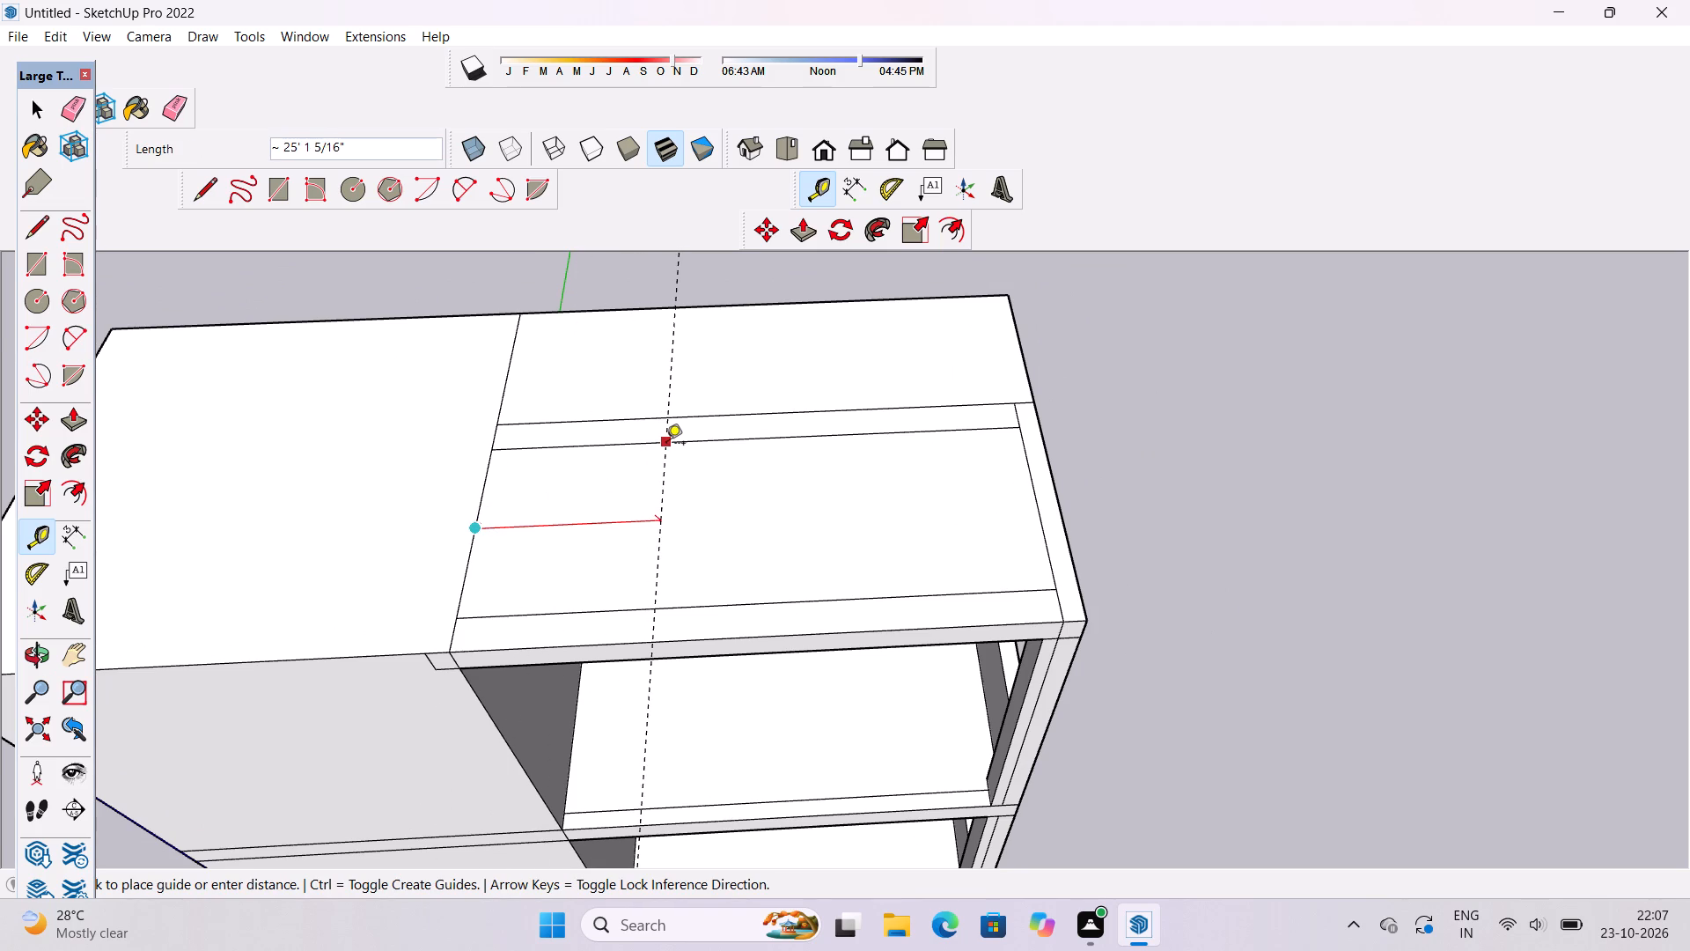
type("26'")
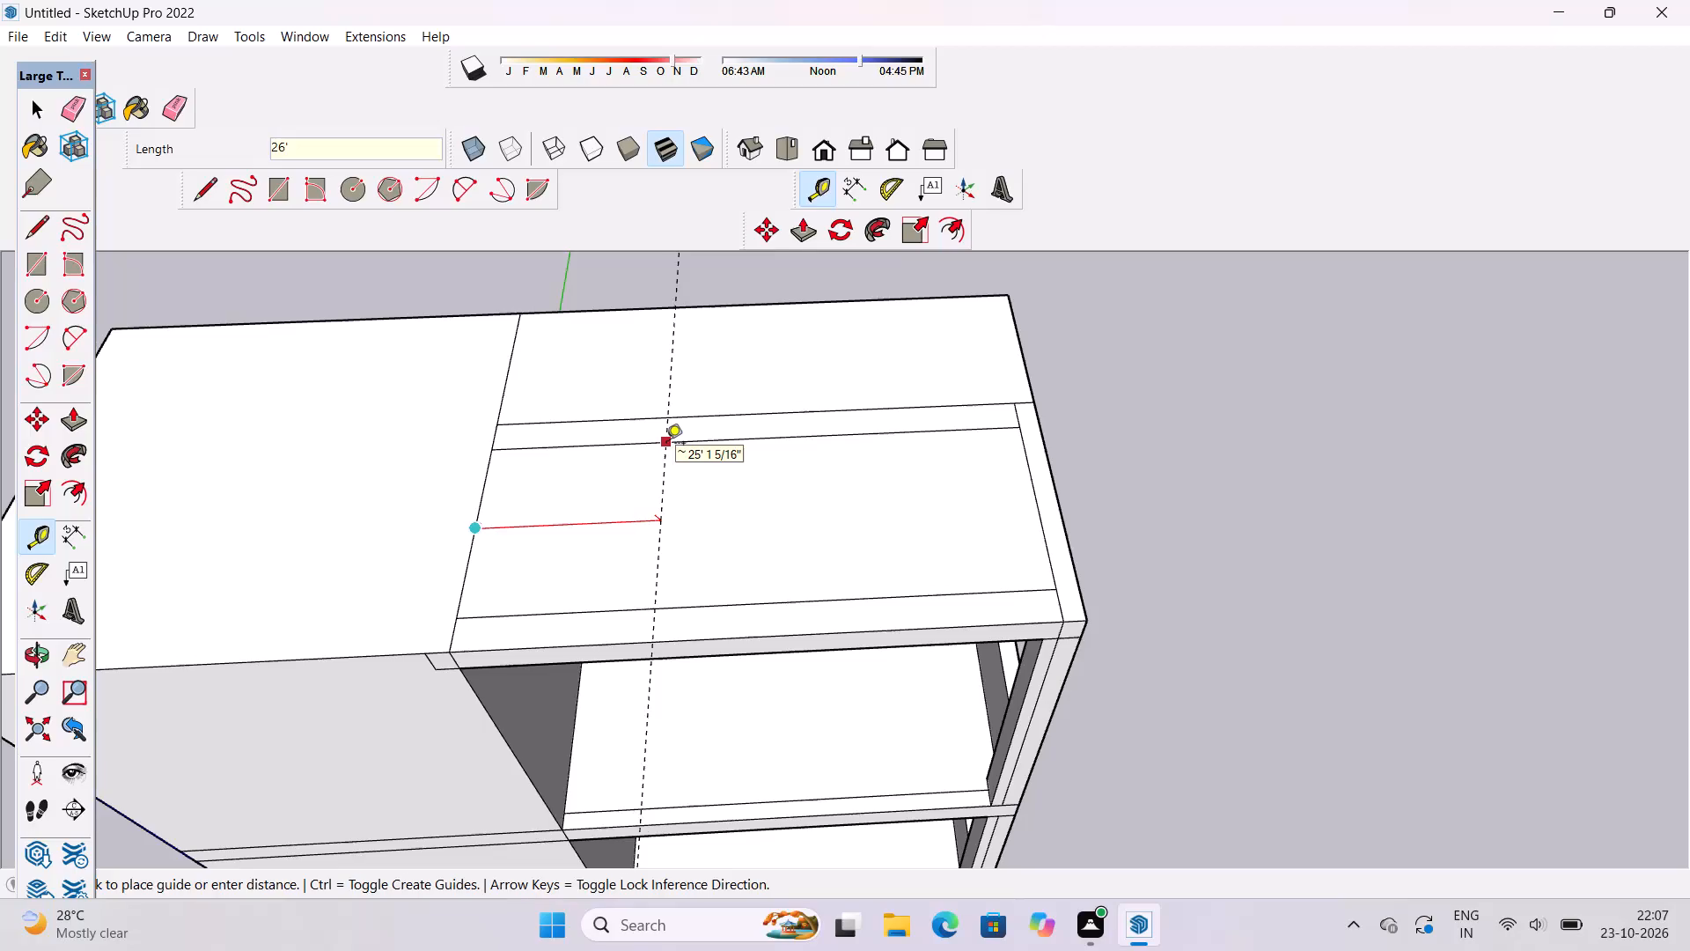
key("Return")
left_click(670, 470)
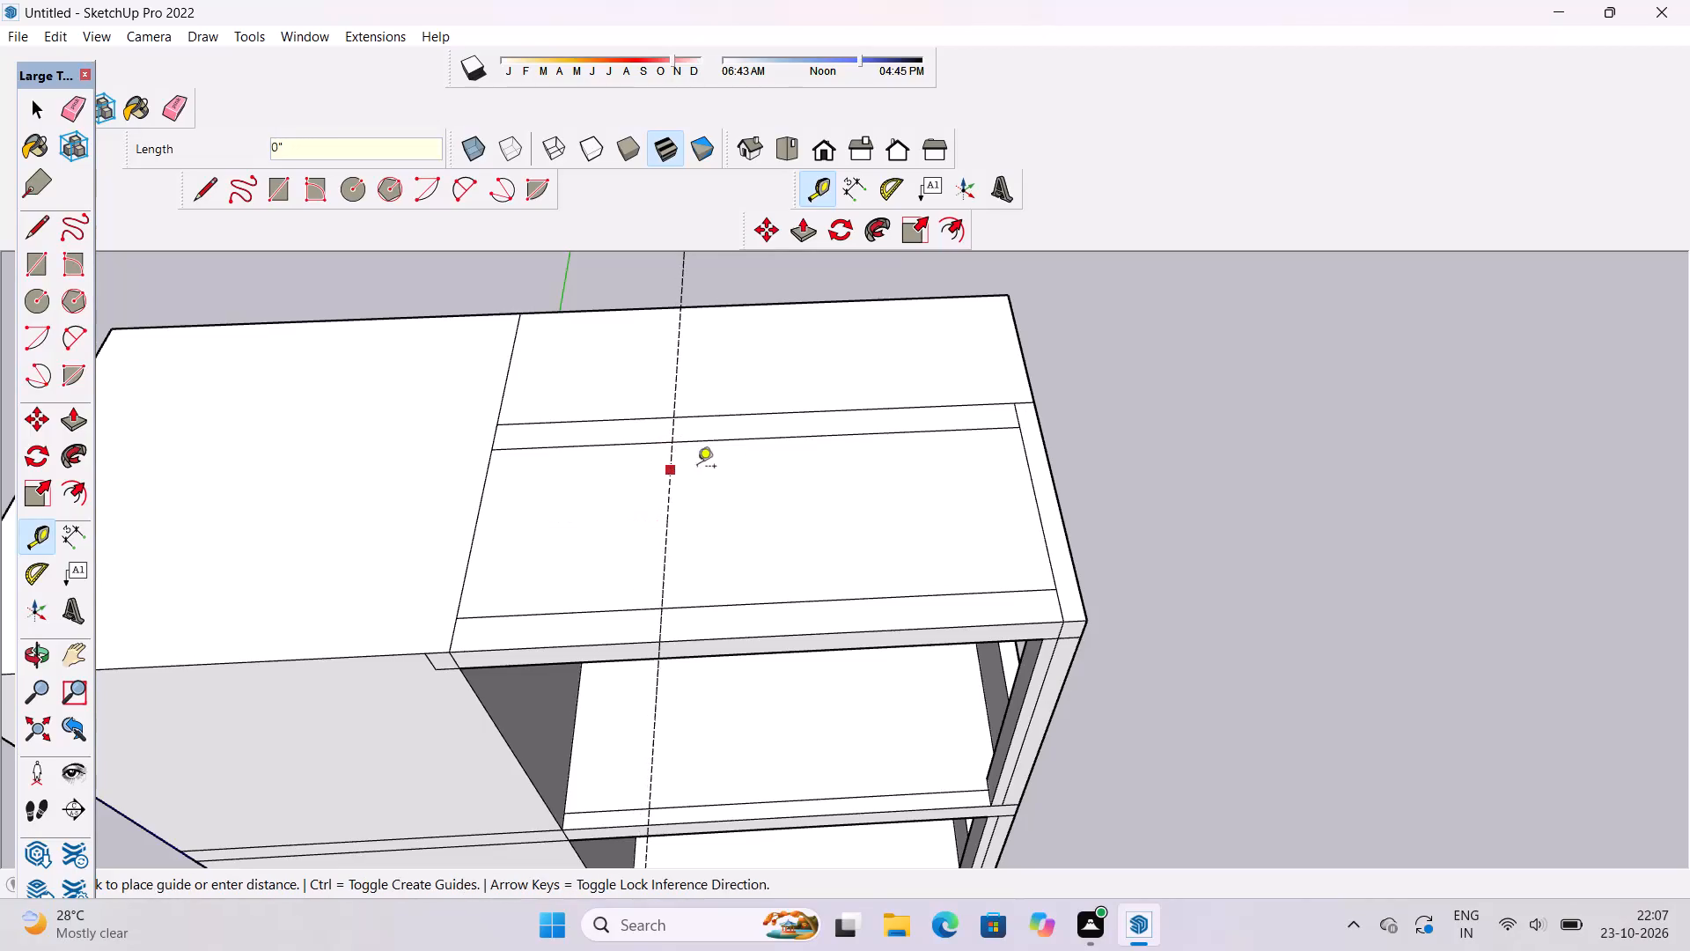
type("4'")
key("Return")
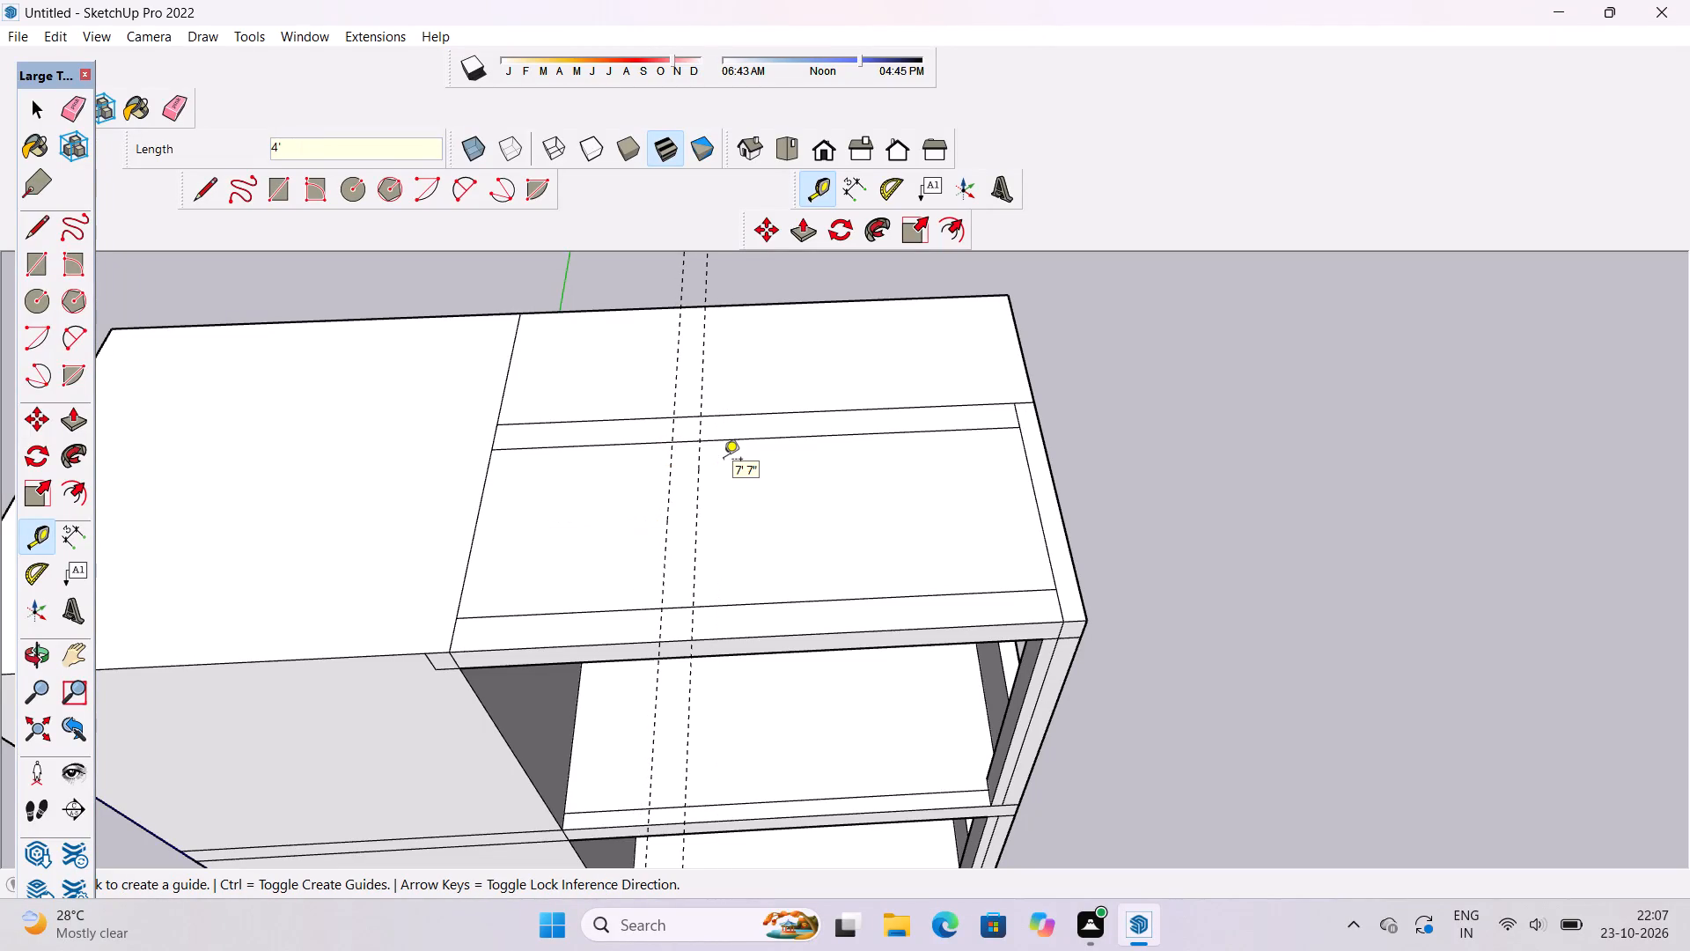
Add a second pair of parallel roof guides, one 8' beyond the last guide and the other 4' further toward the side strip.
scroll(685, 494, "up", 3)
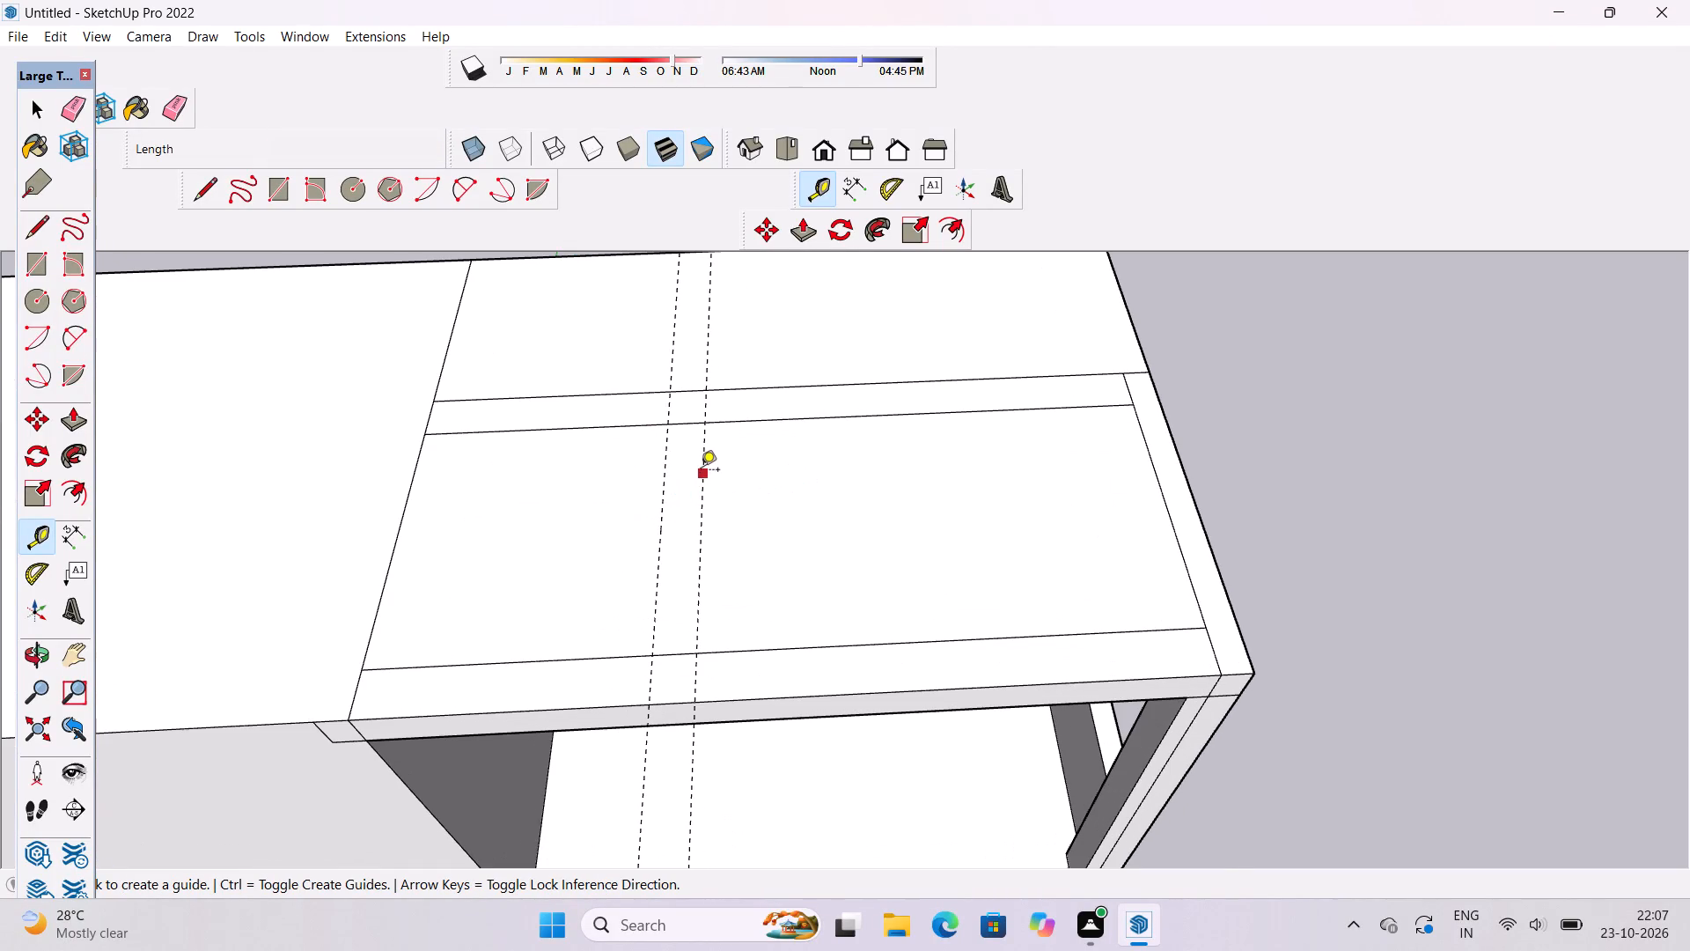
left_click(701, 469)
scroll(701, 469, "down", 4)
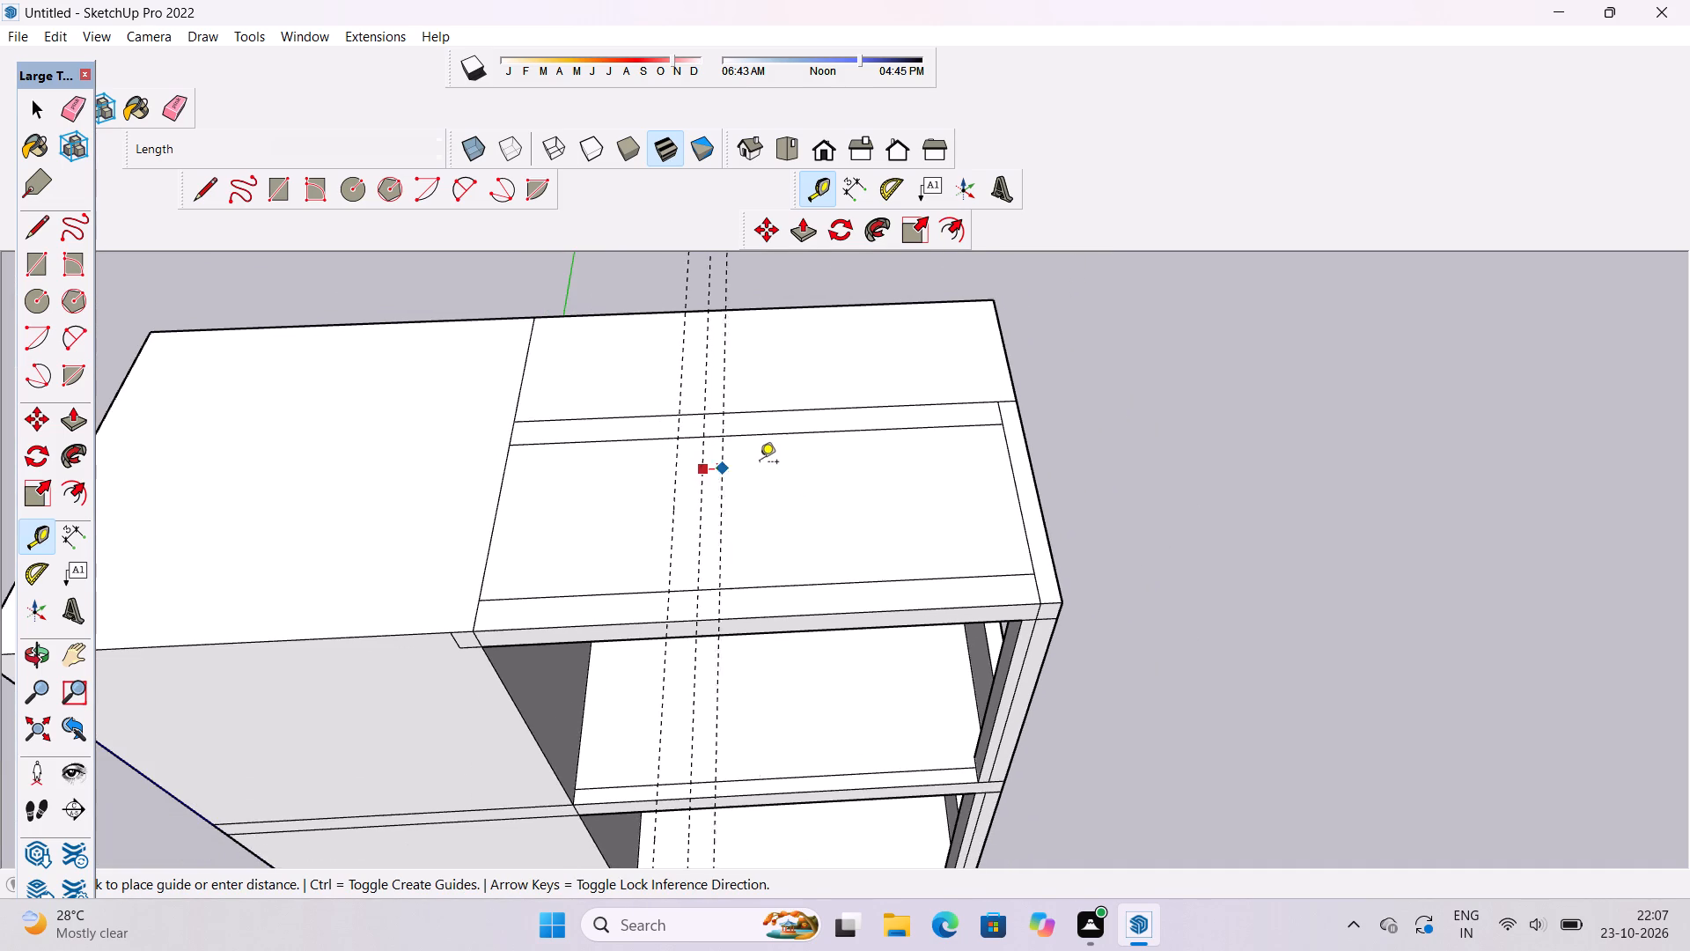
scroll(760, 463, "up", 2)
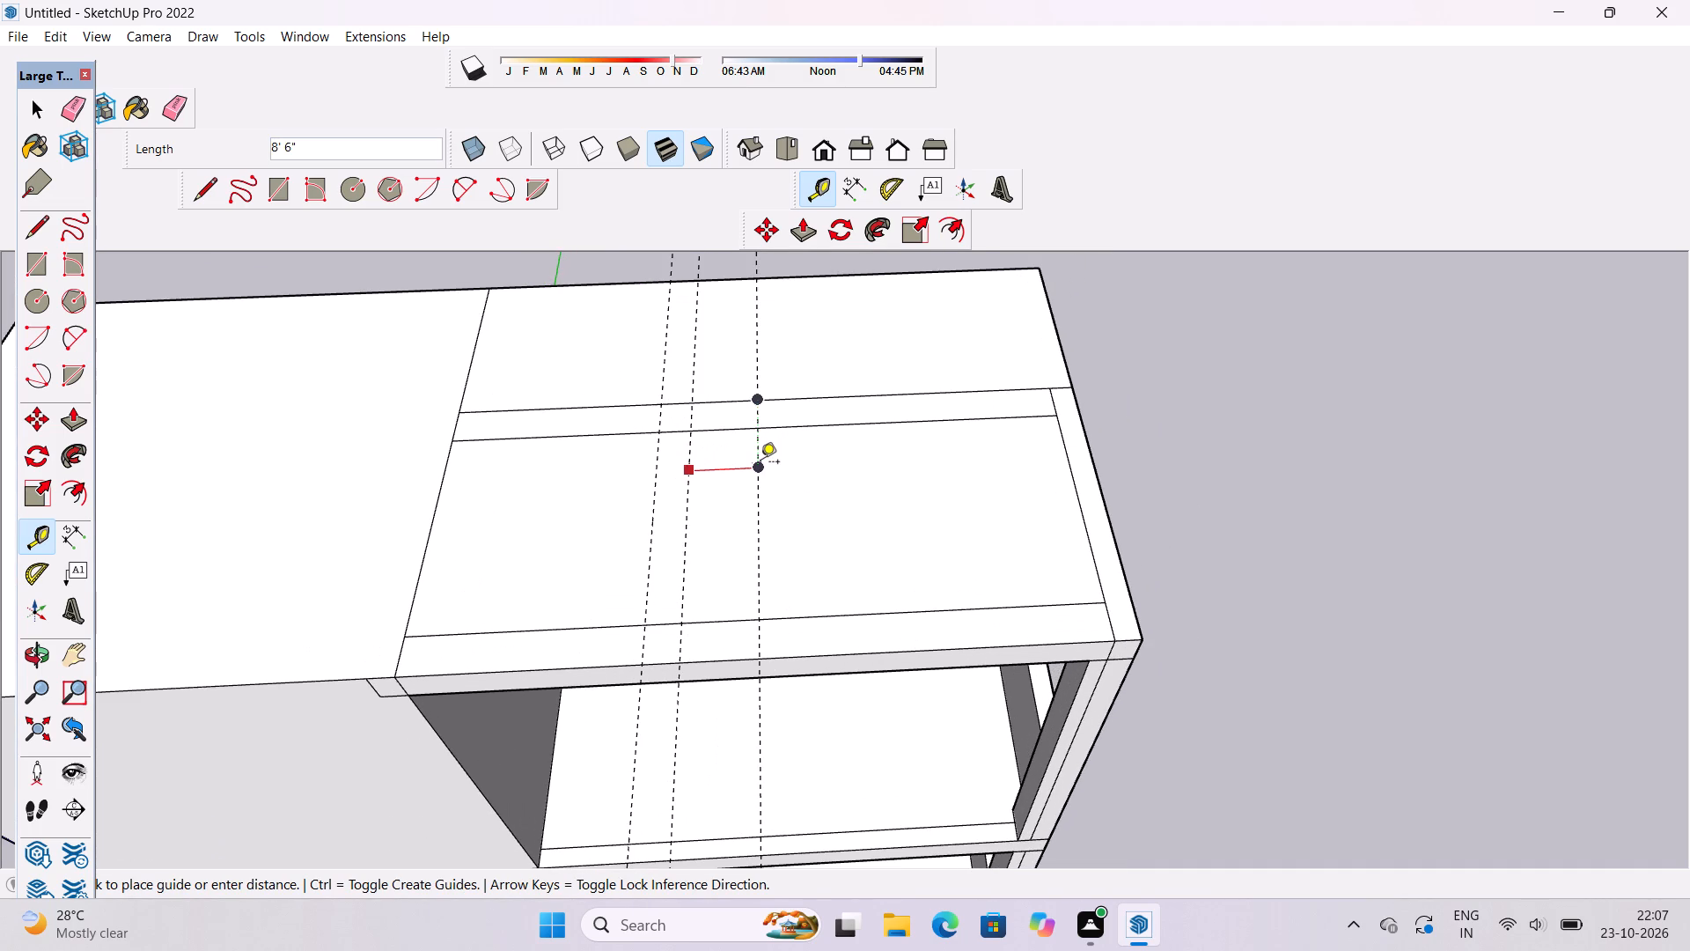
type("8'")
key("Return")
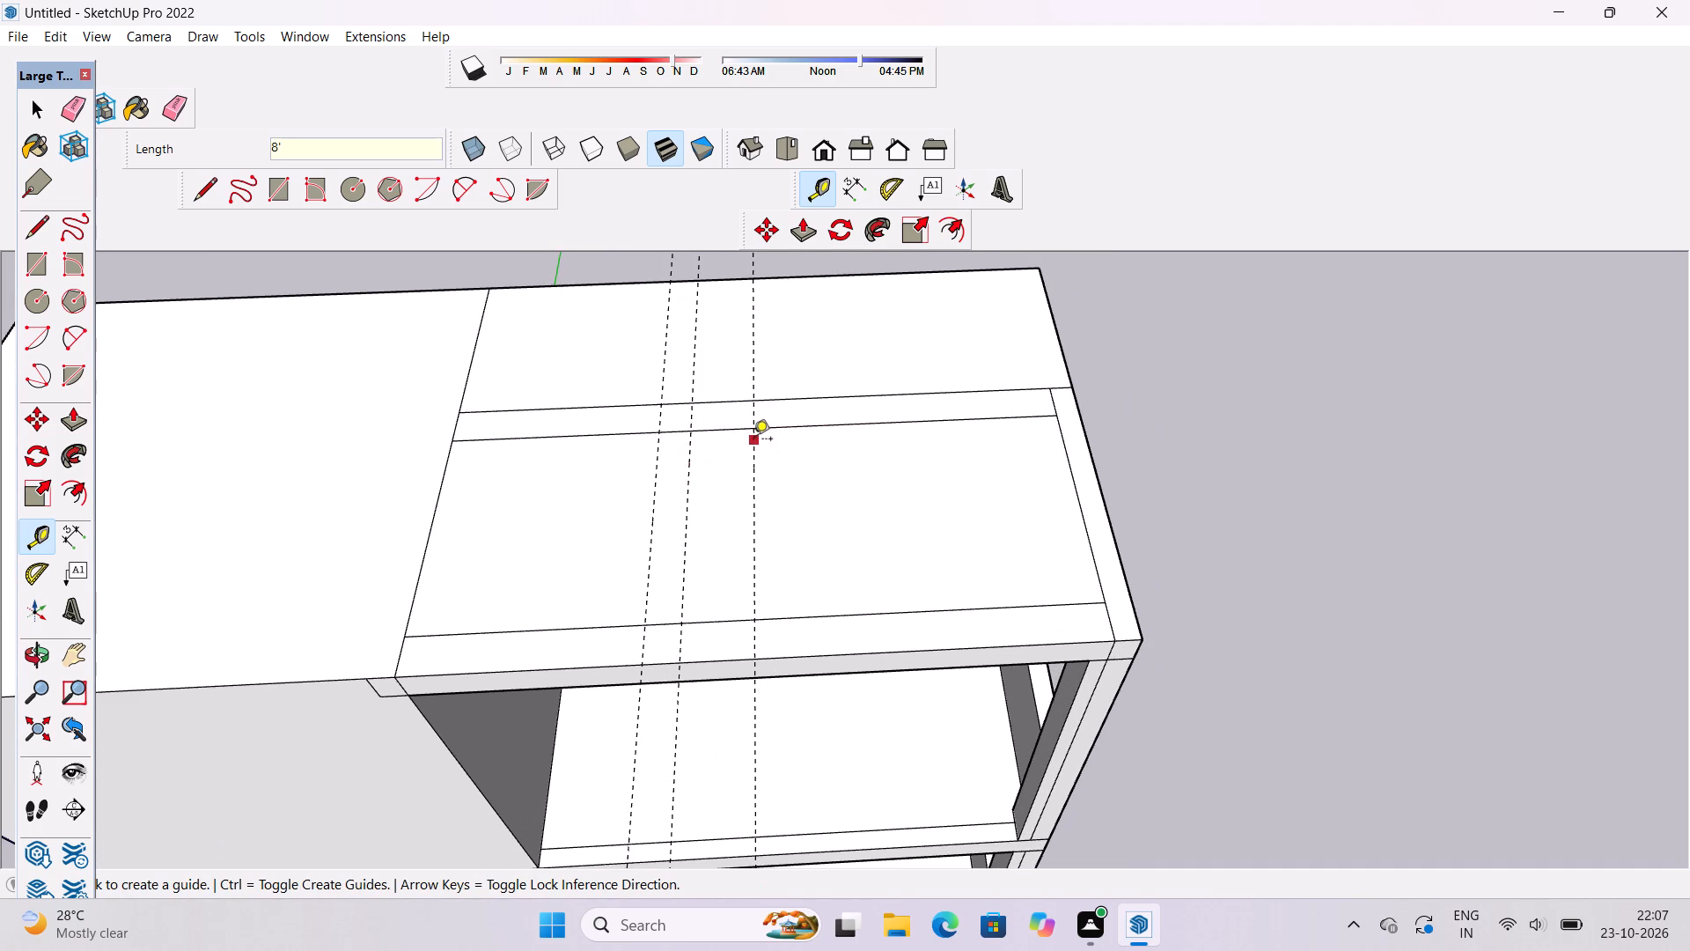
left_click(753, 439)
key("space")
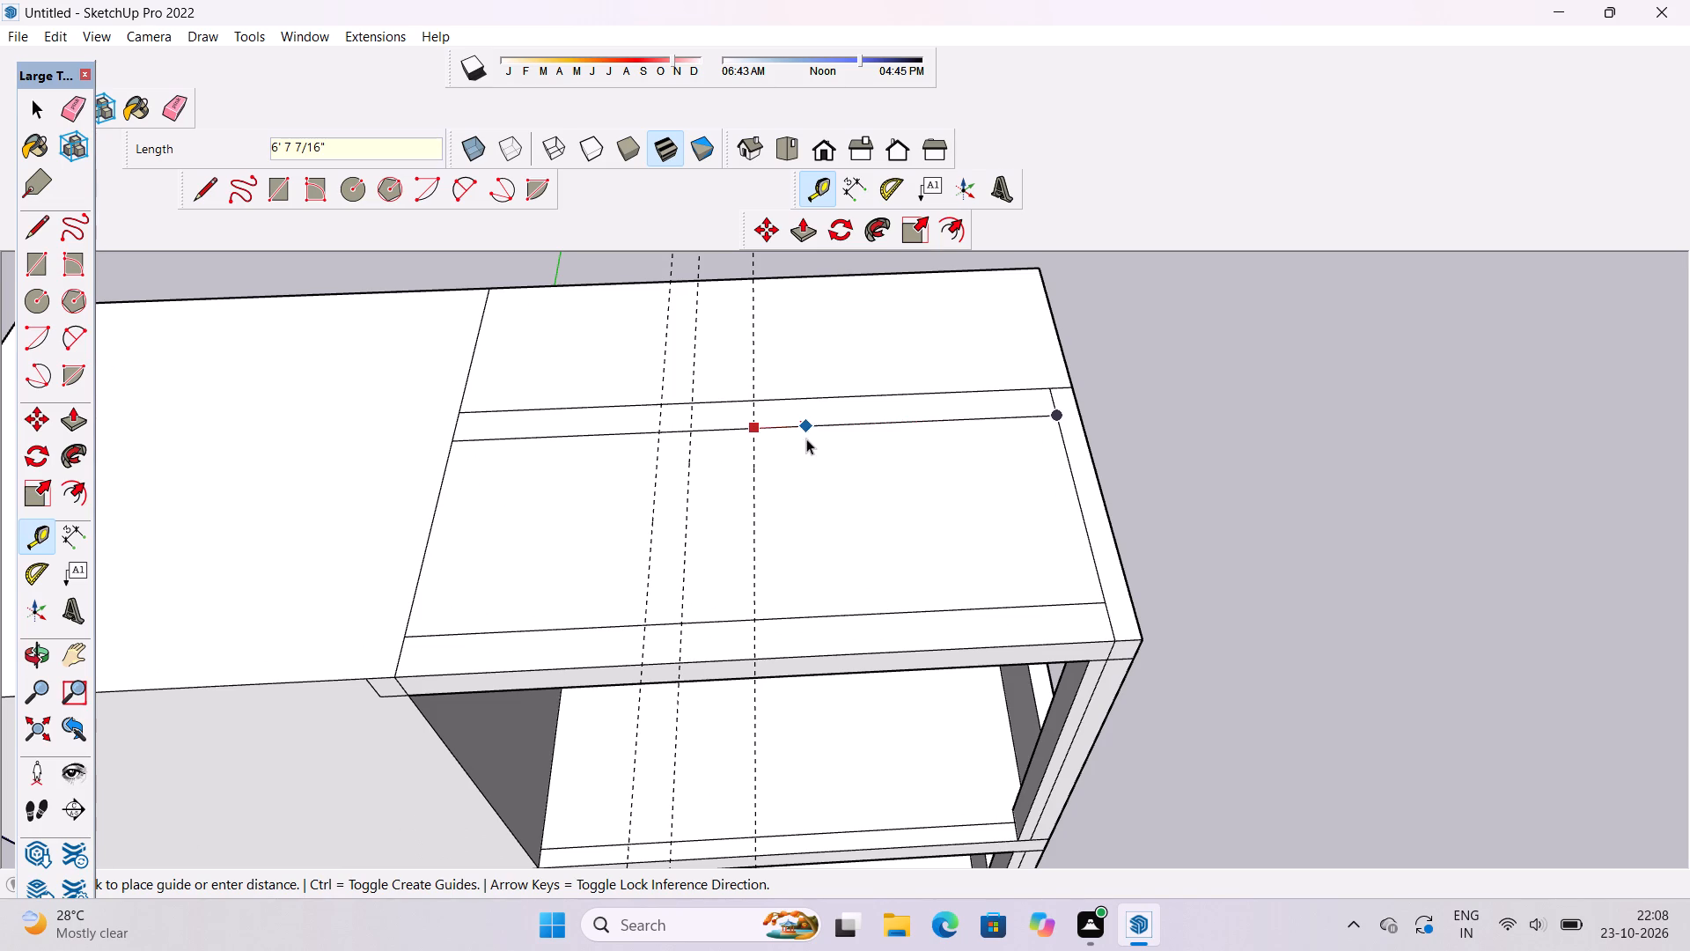
type("t")
left_click(752, 475)
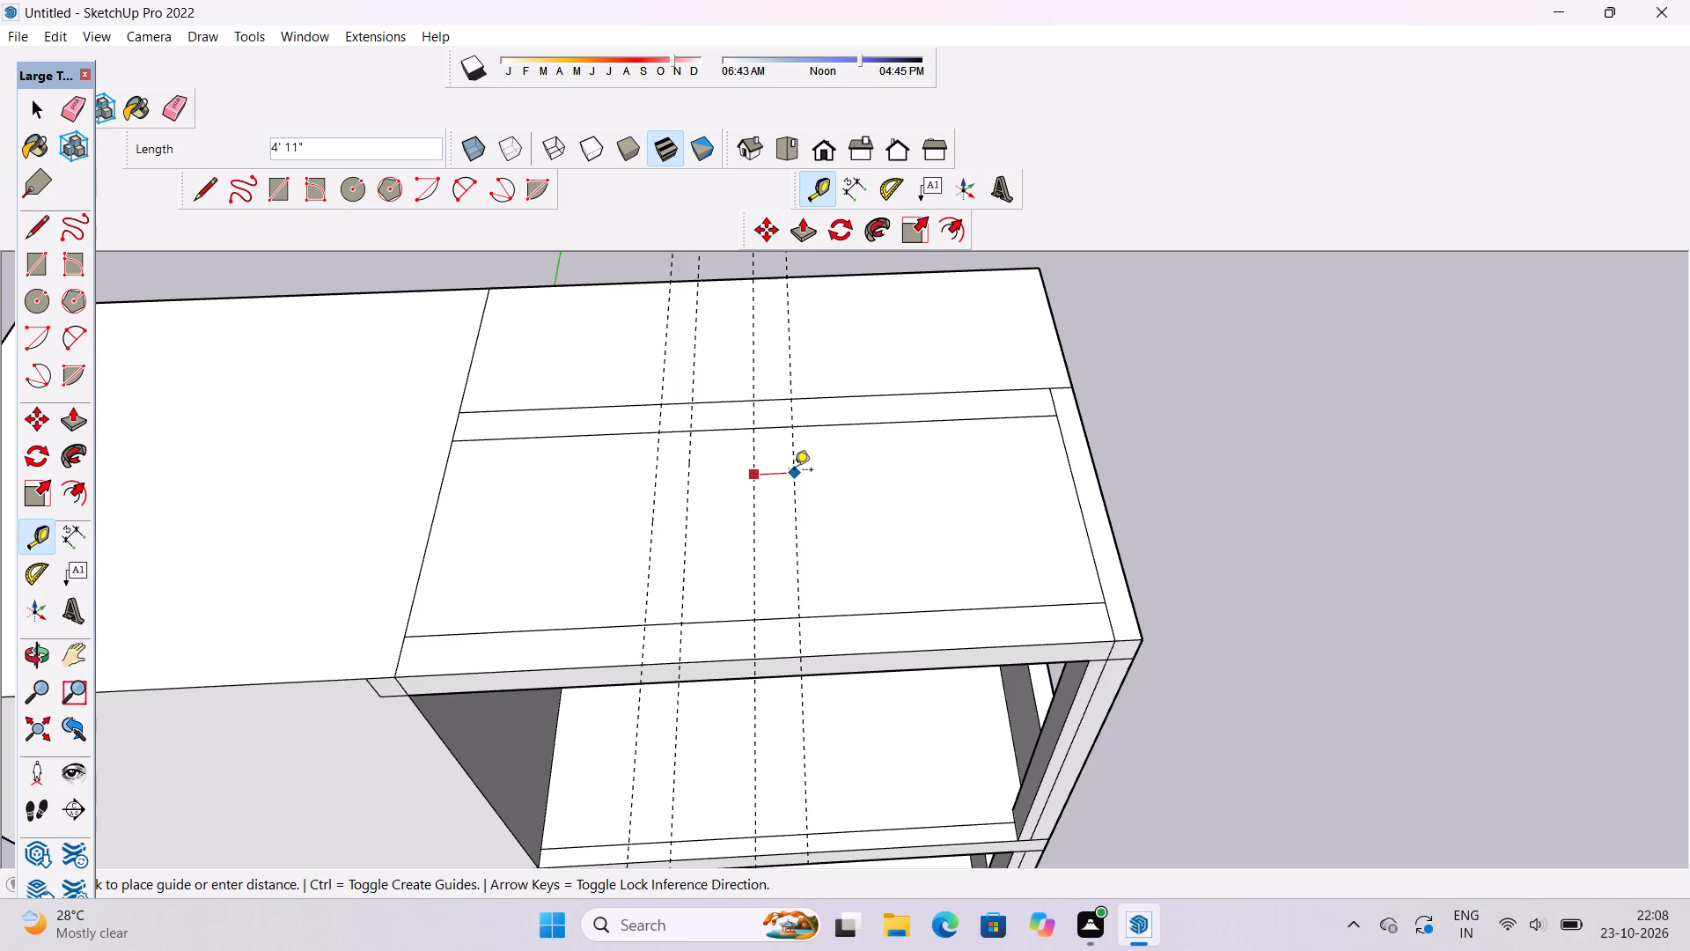
type("4'")
key("Return")
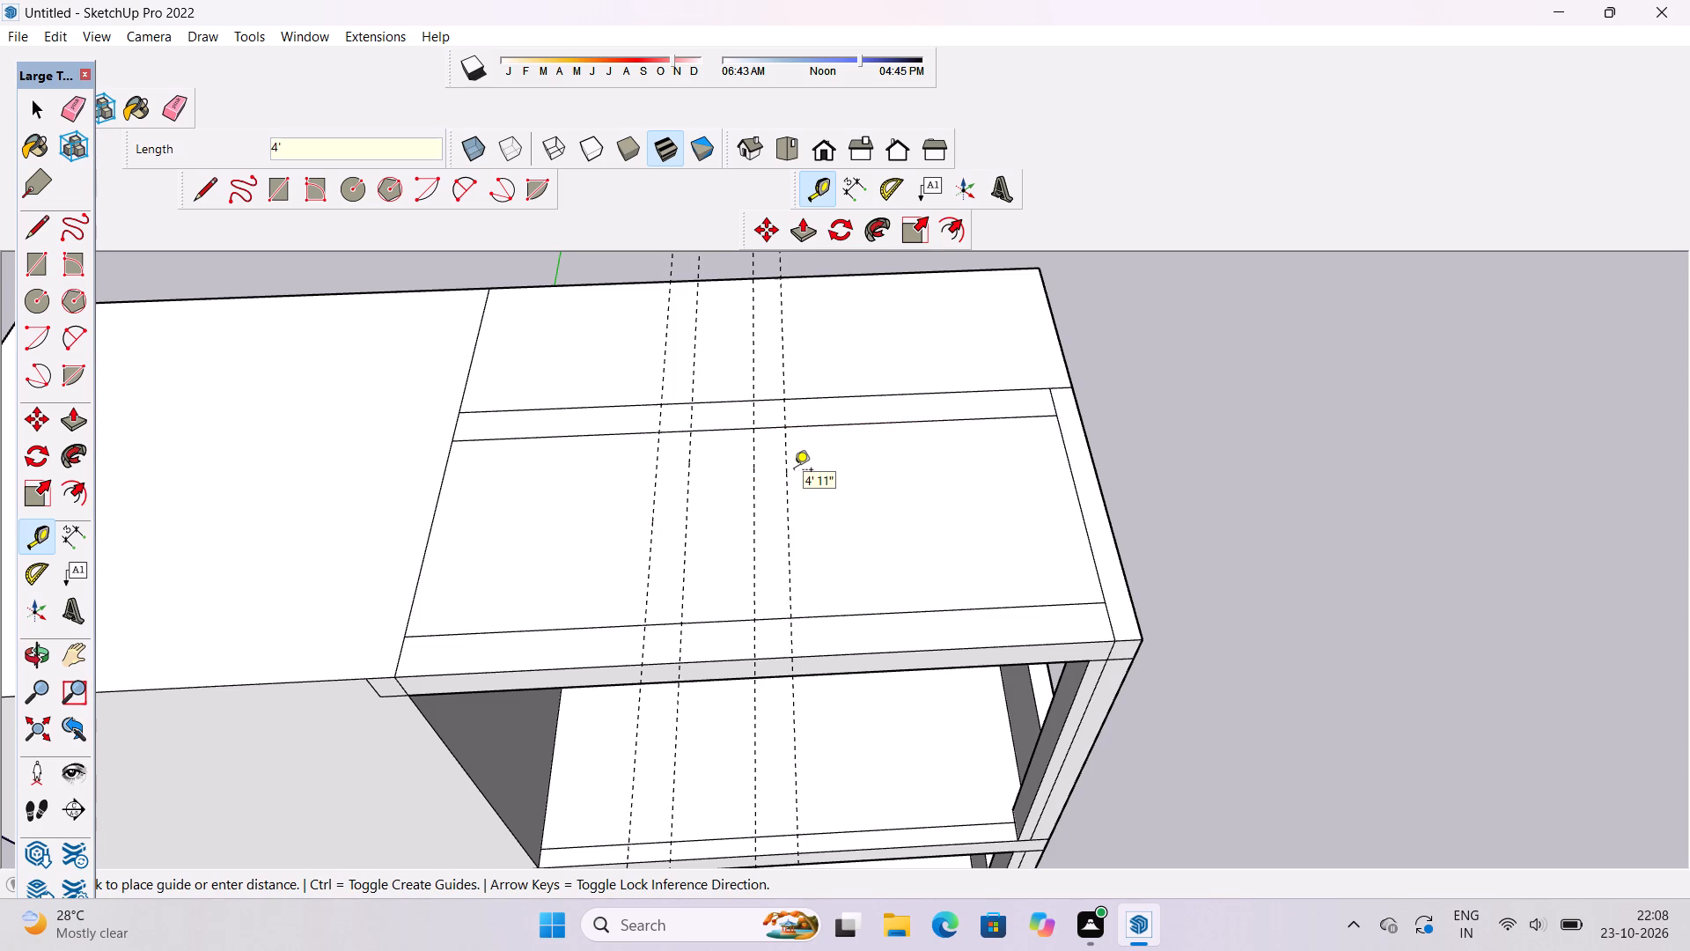
Add a third pair of parallel roof guides, one 8' beyond the second pair and the other 4' further.
left_click(787, 442)
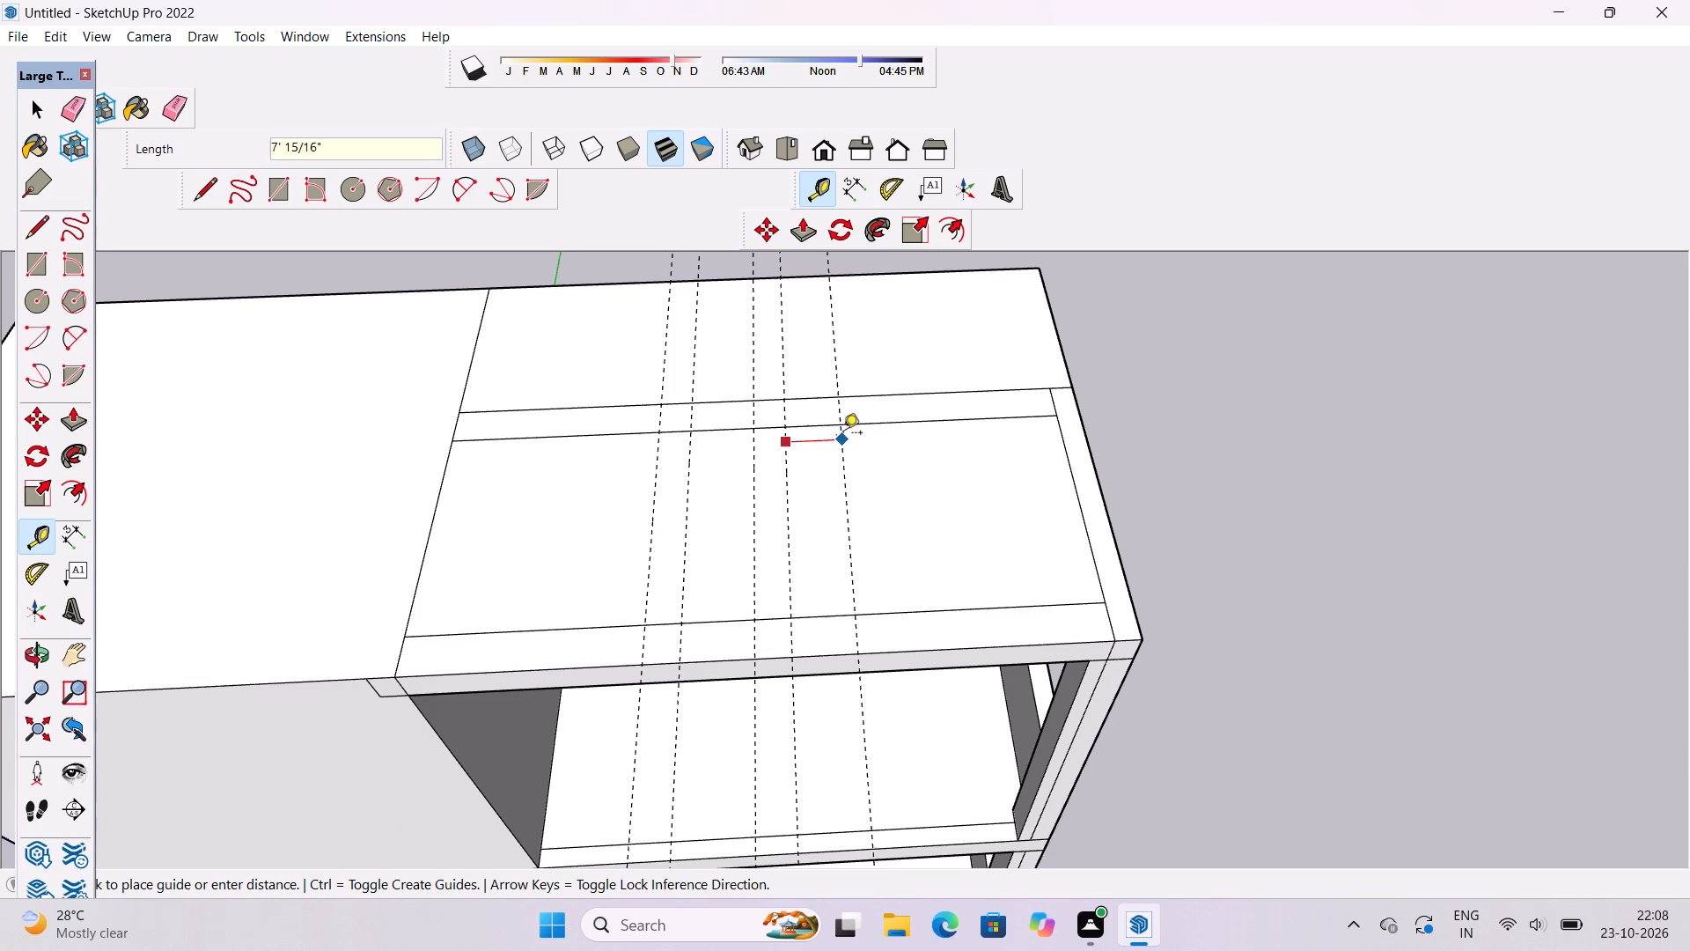
type("8'")
key("Return")
left_click(848, 463)
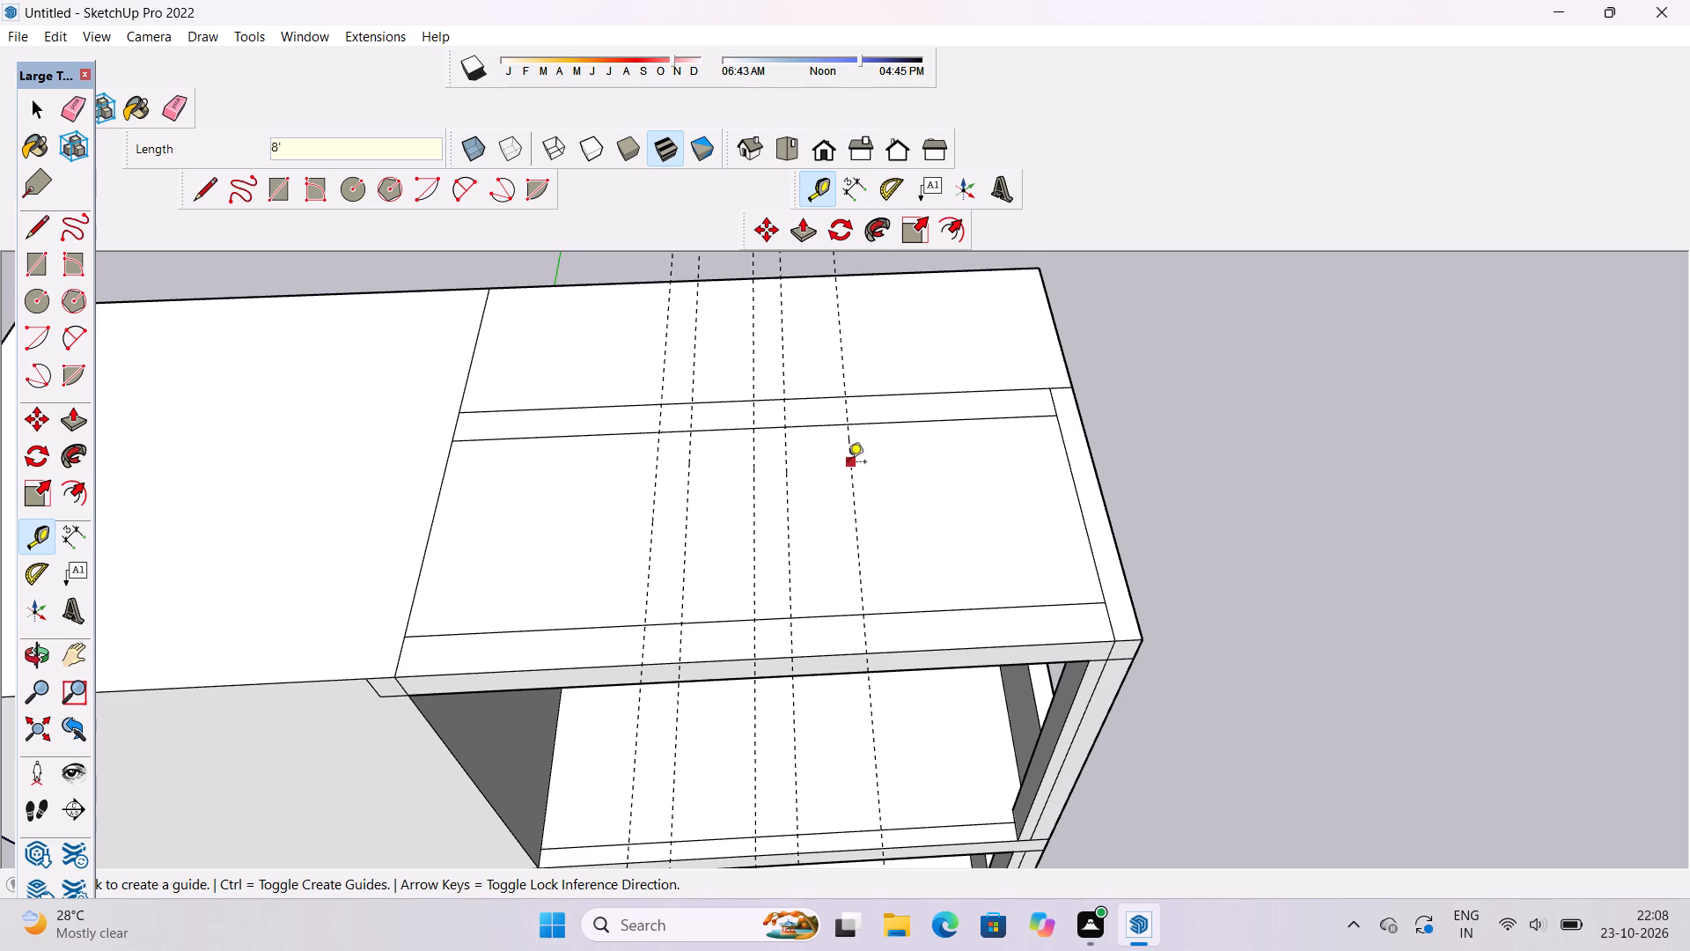
type("4'")
key("Return")
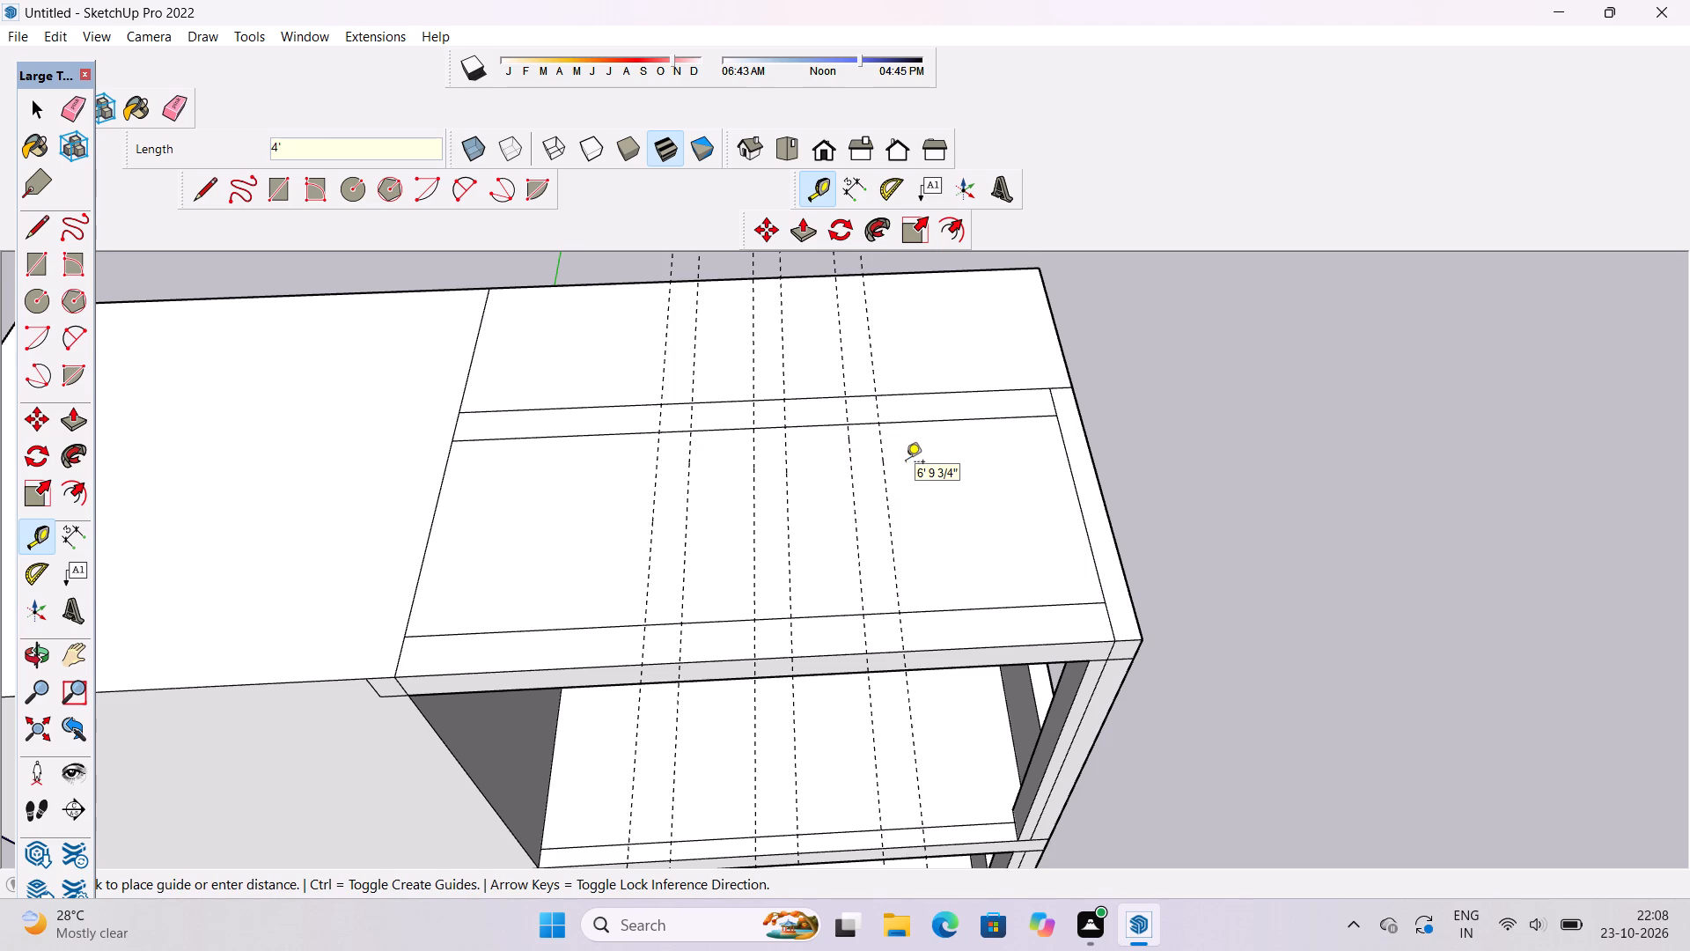
Add a fourth pair of parallel roof guides, one 8' beyond the third pair and the other 4' further toward the side strip.
left_click(893, 548)
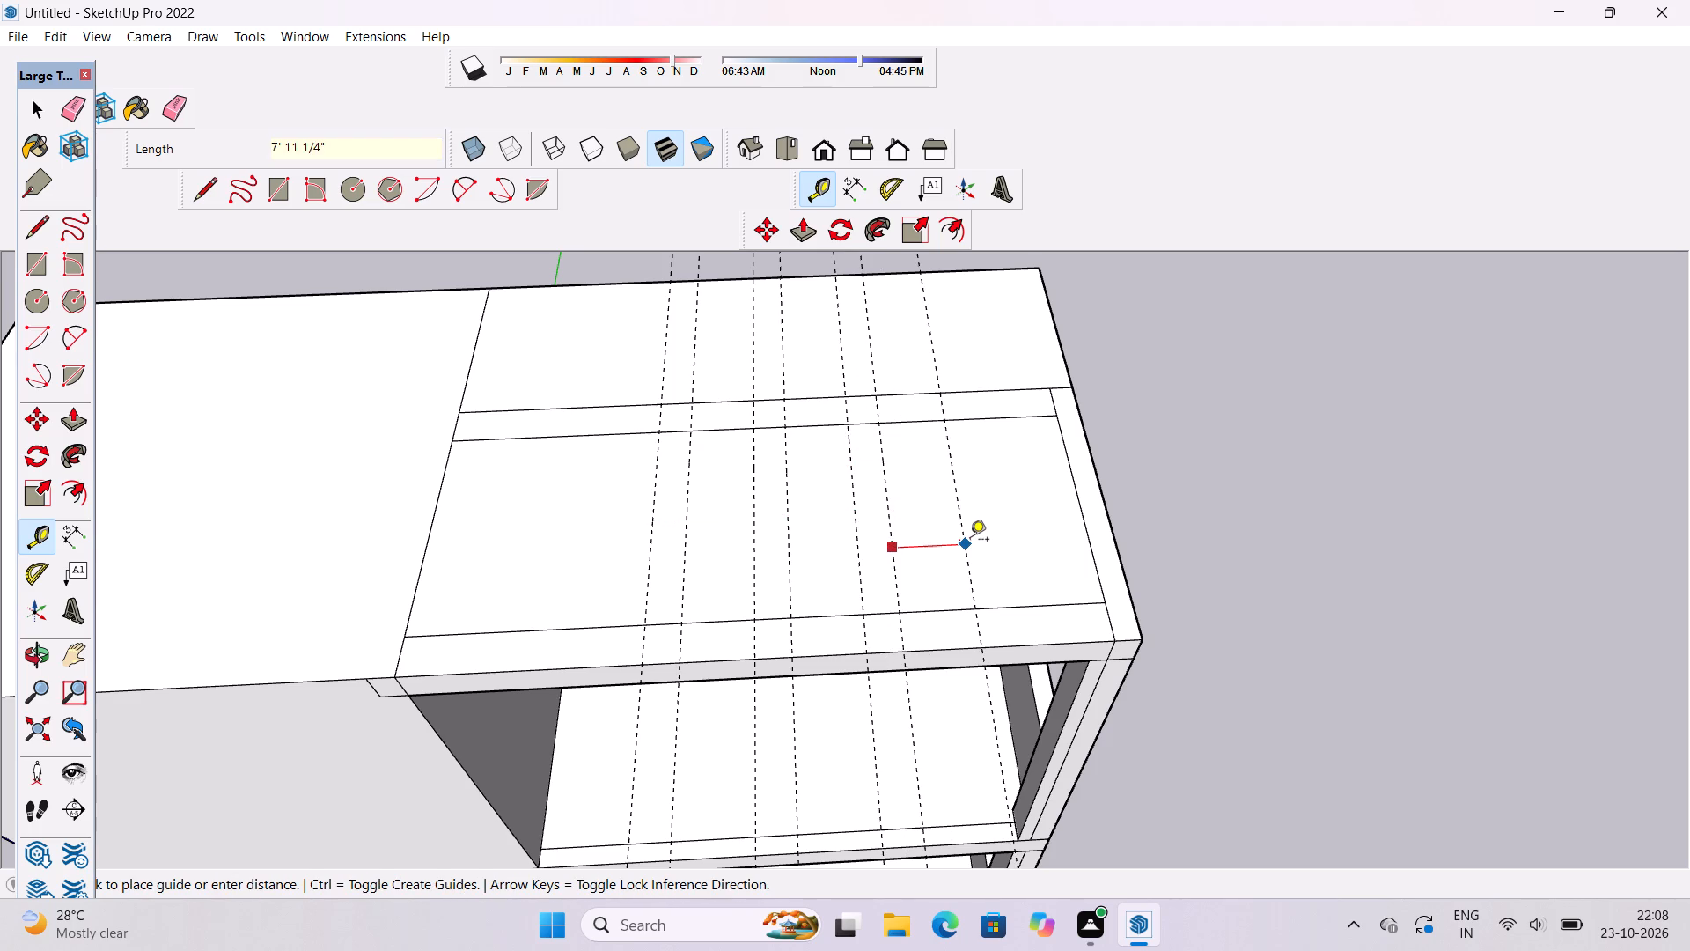
key("8")
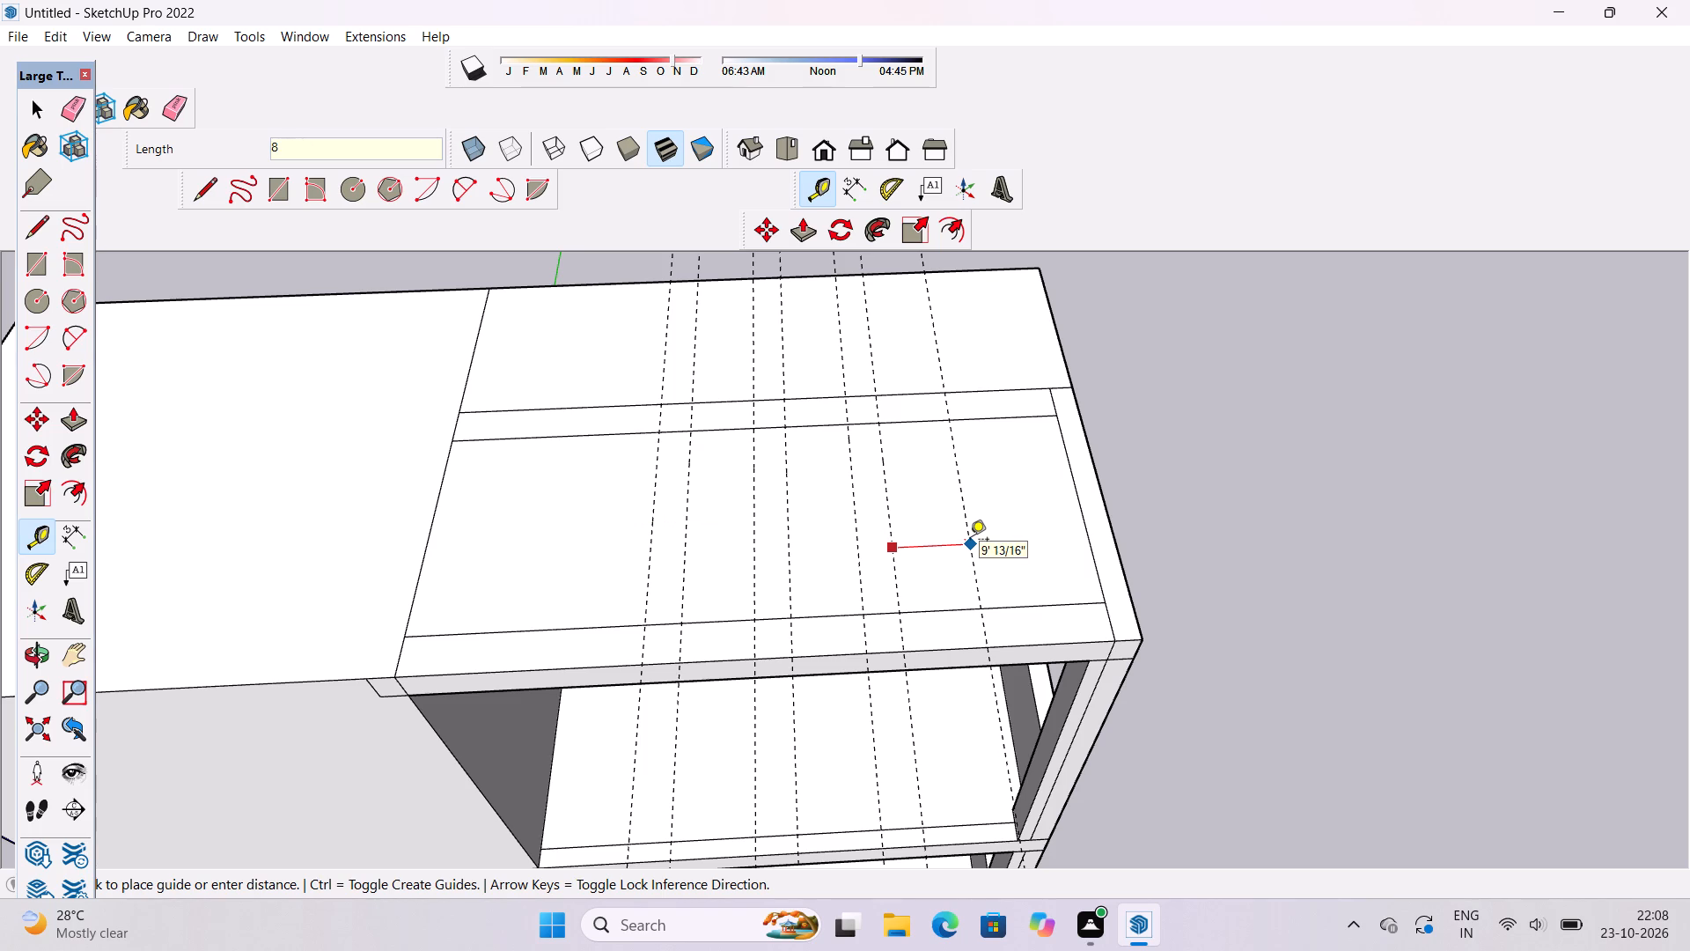
key("apostrophe")
key("Return")
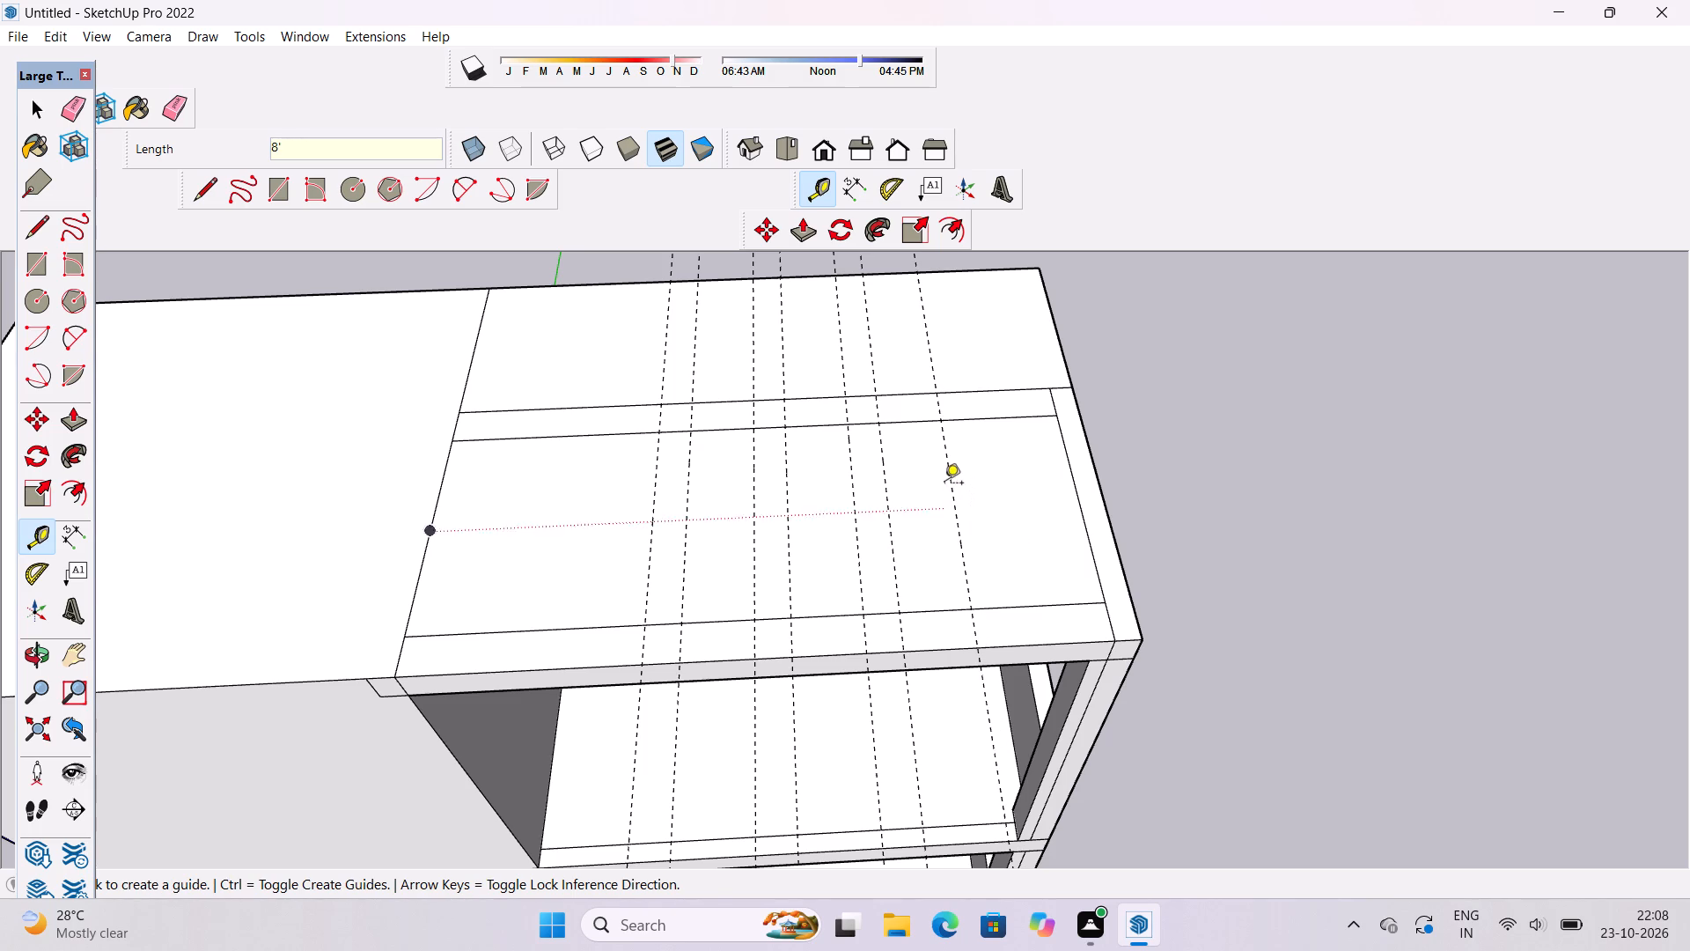
left_click(944, 483)
key("space")
type("t")
left_click(954, 537)
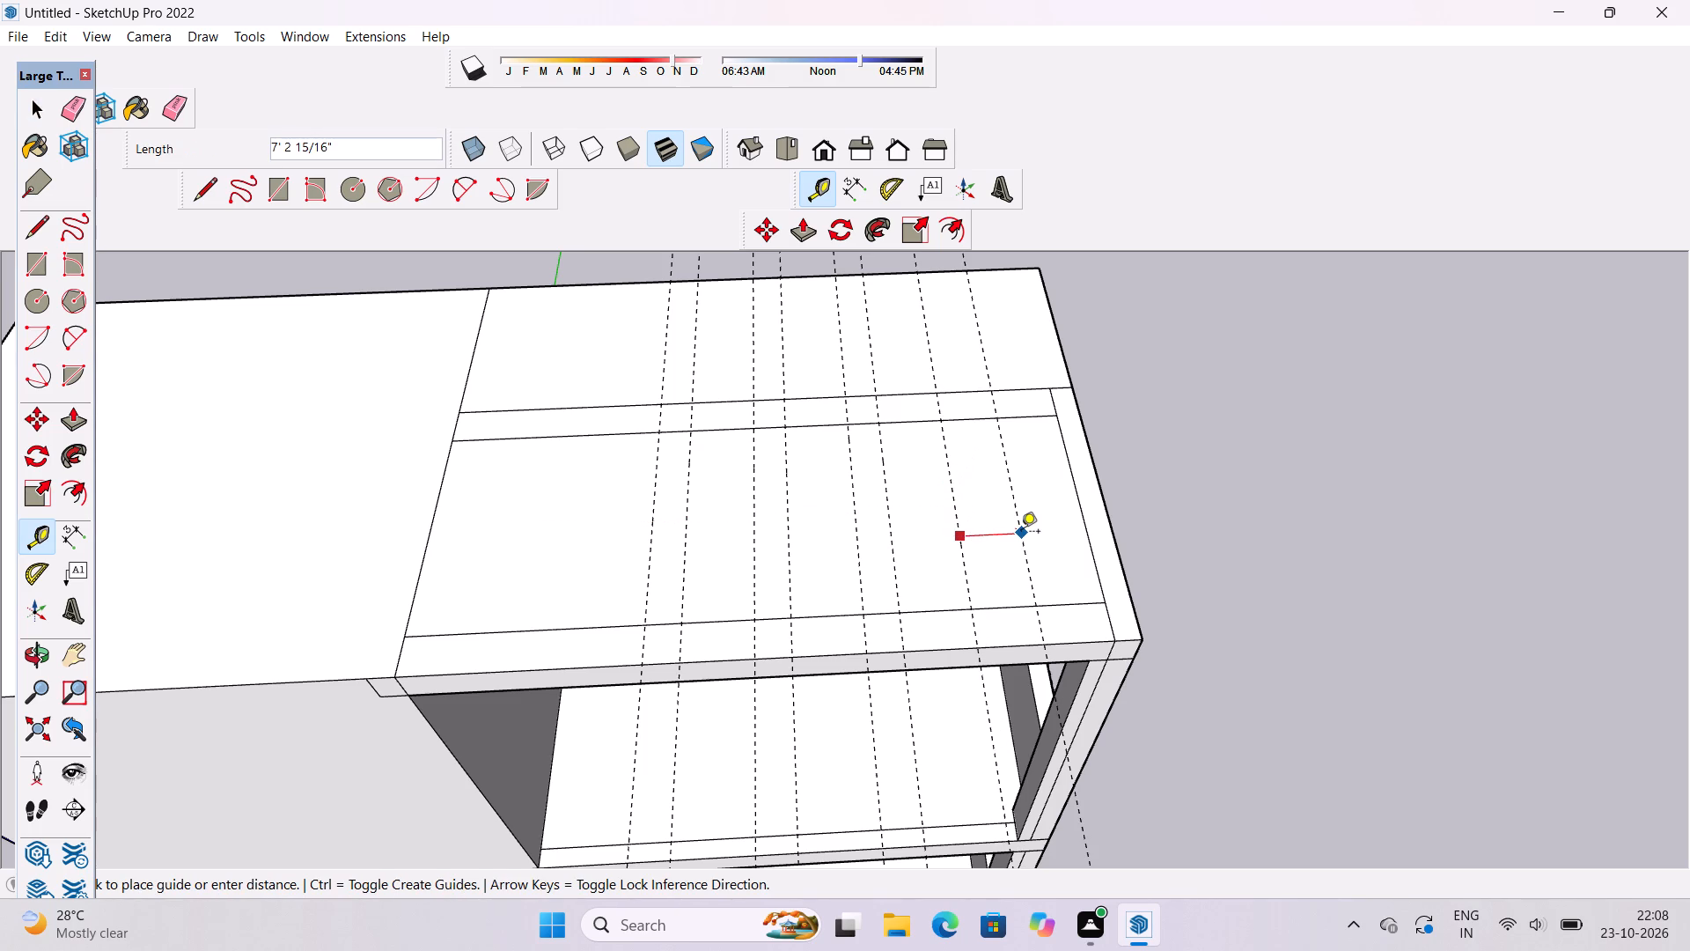
type("4'")
key("Return")
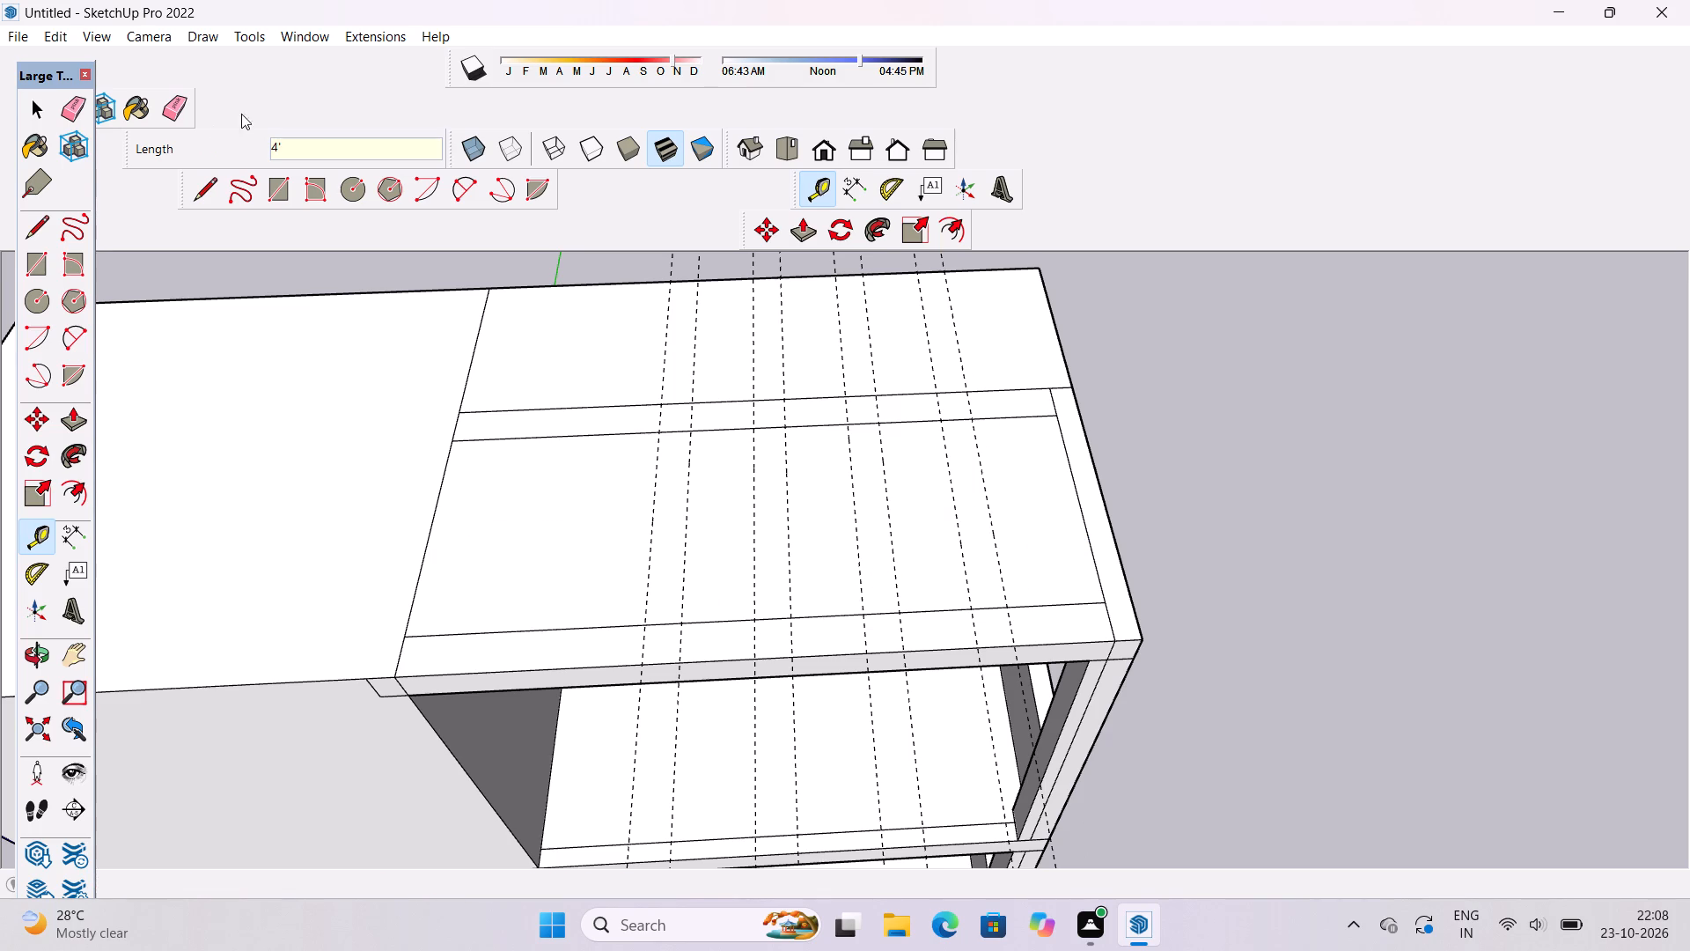
Draw four 4' by 29' rectangles on the terrace roof, one within each guide pair, spanning between the two long border strips.
left_click(275, 186)
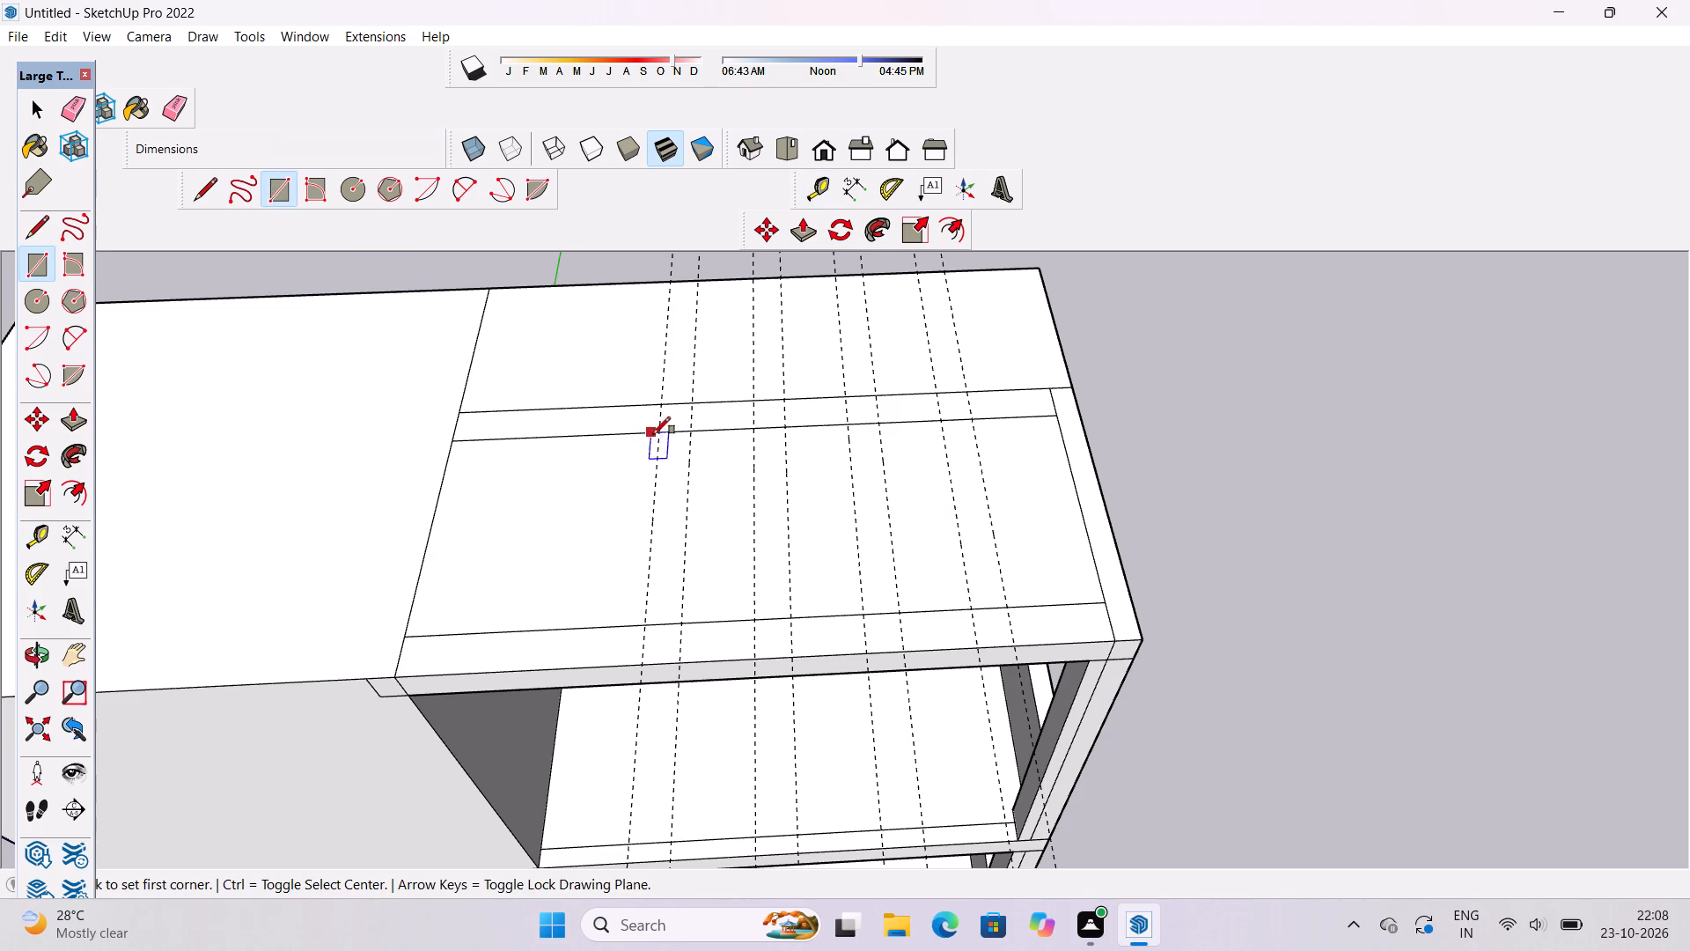
left_click(662, 429)
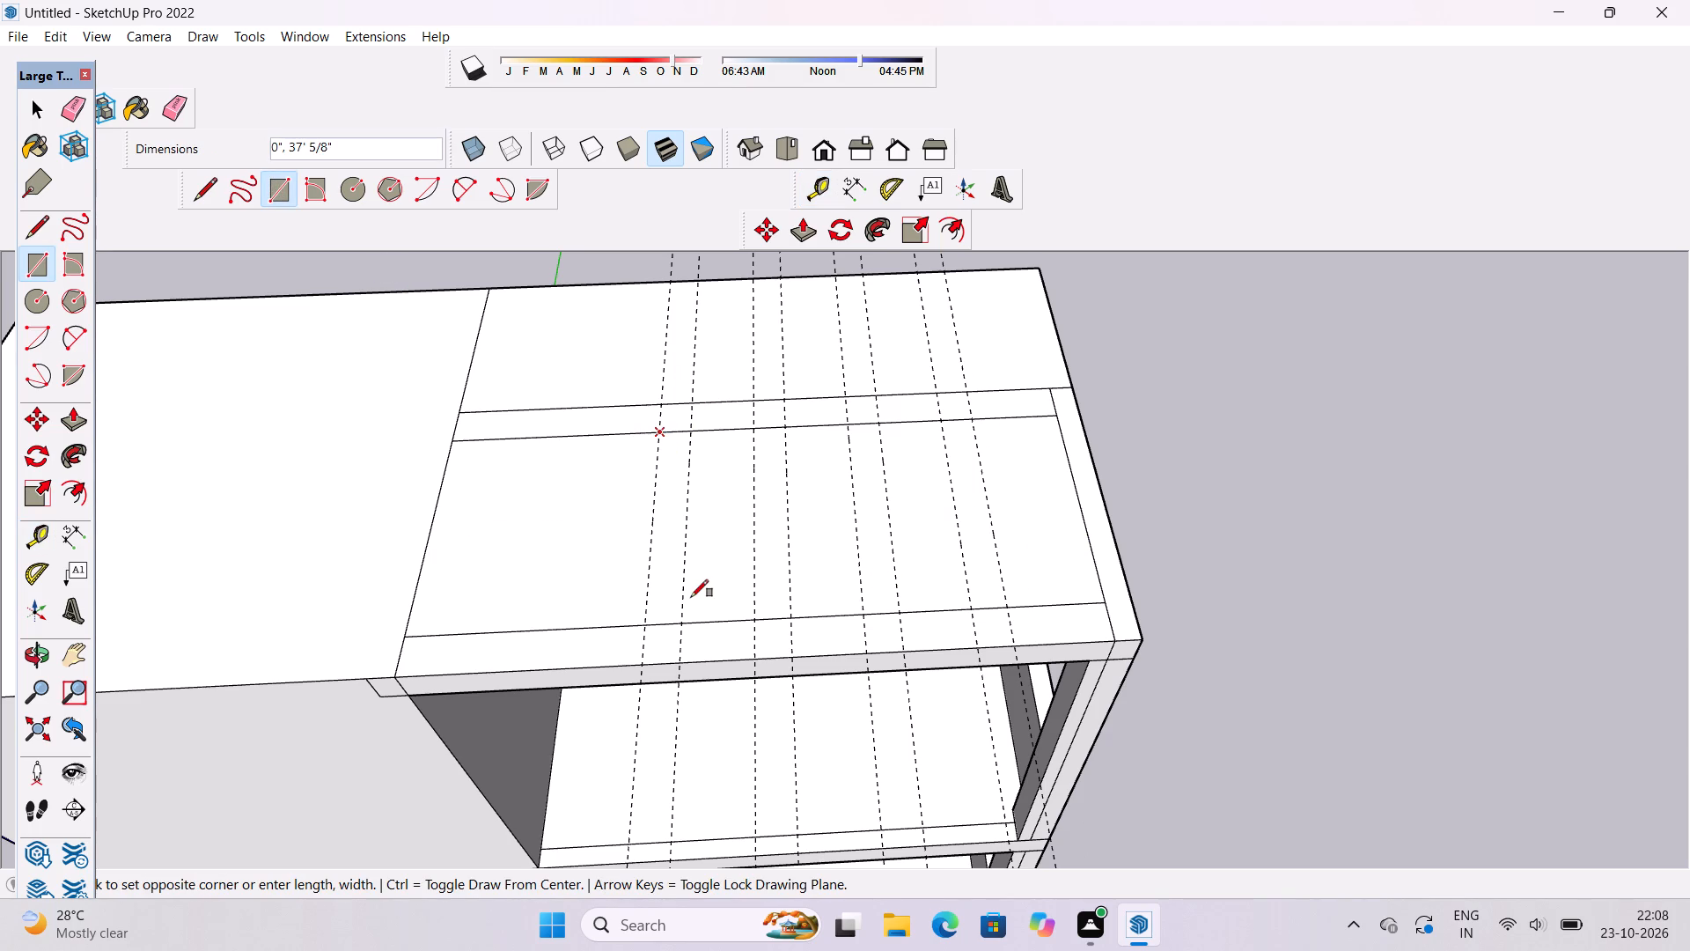
left_click(683, 623)
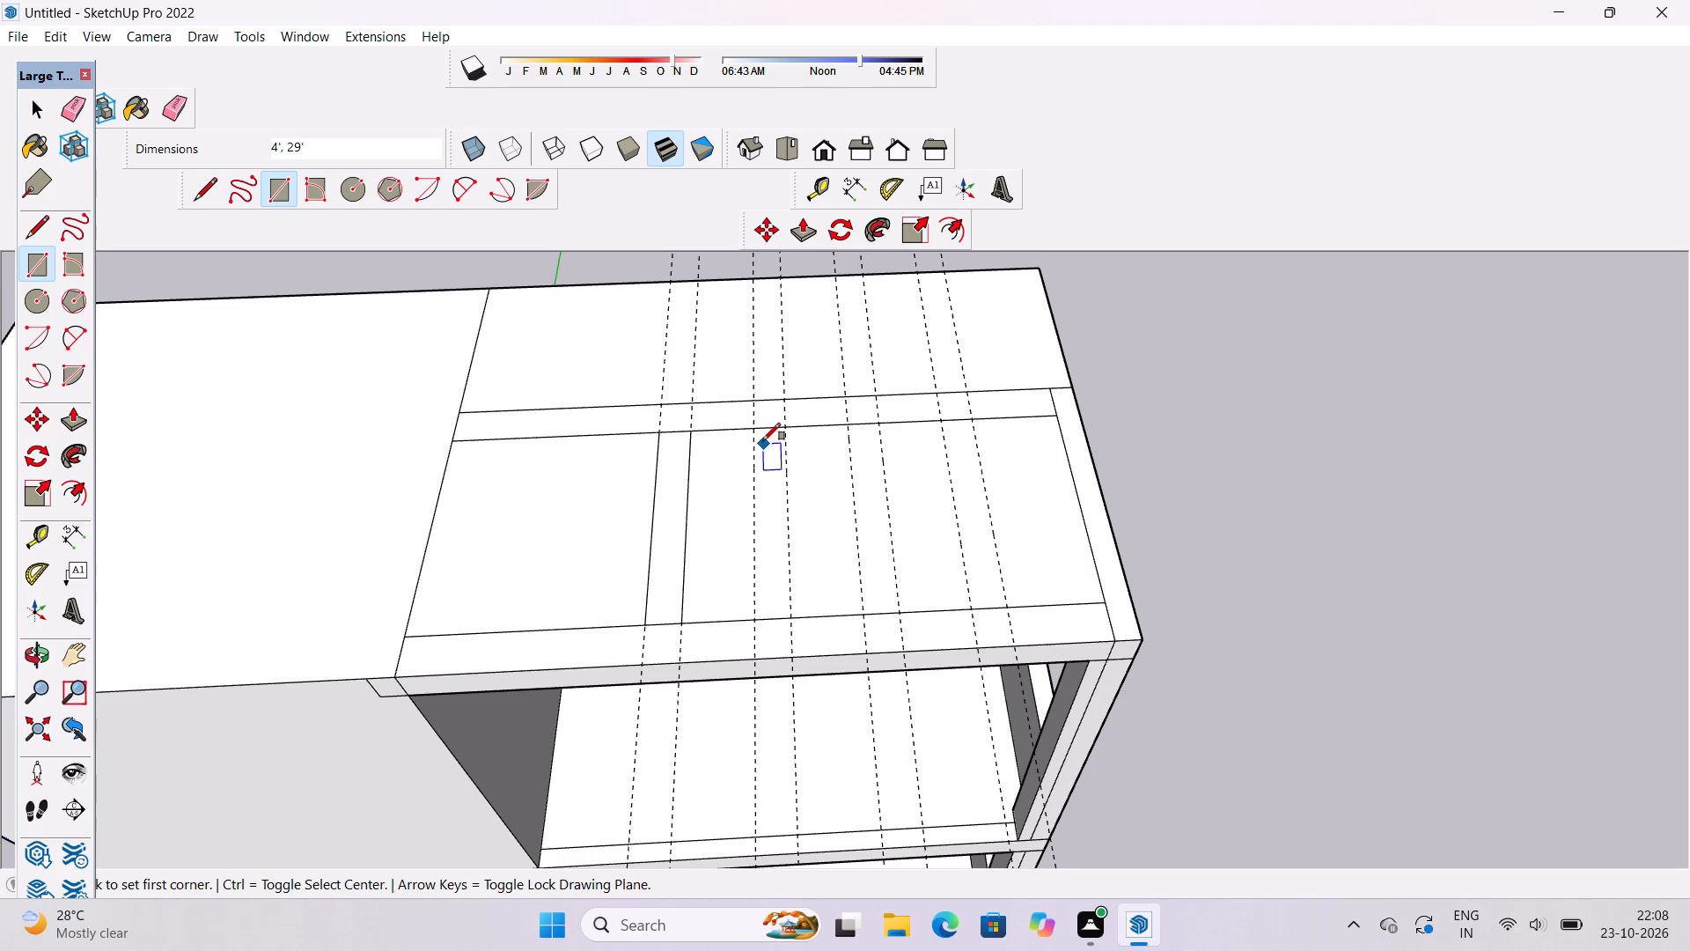
left_click(757, 427)
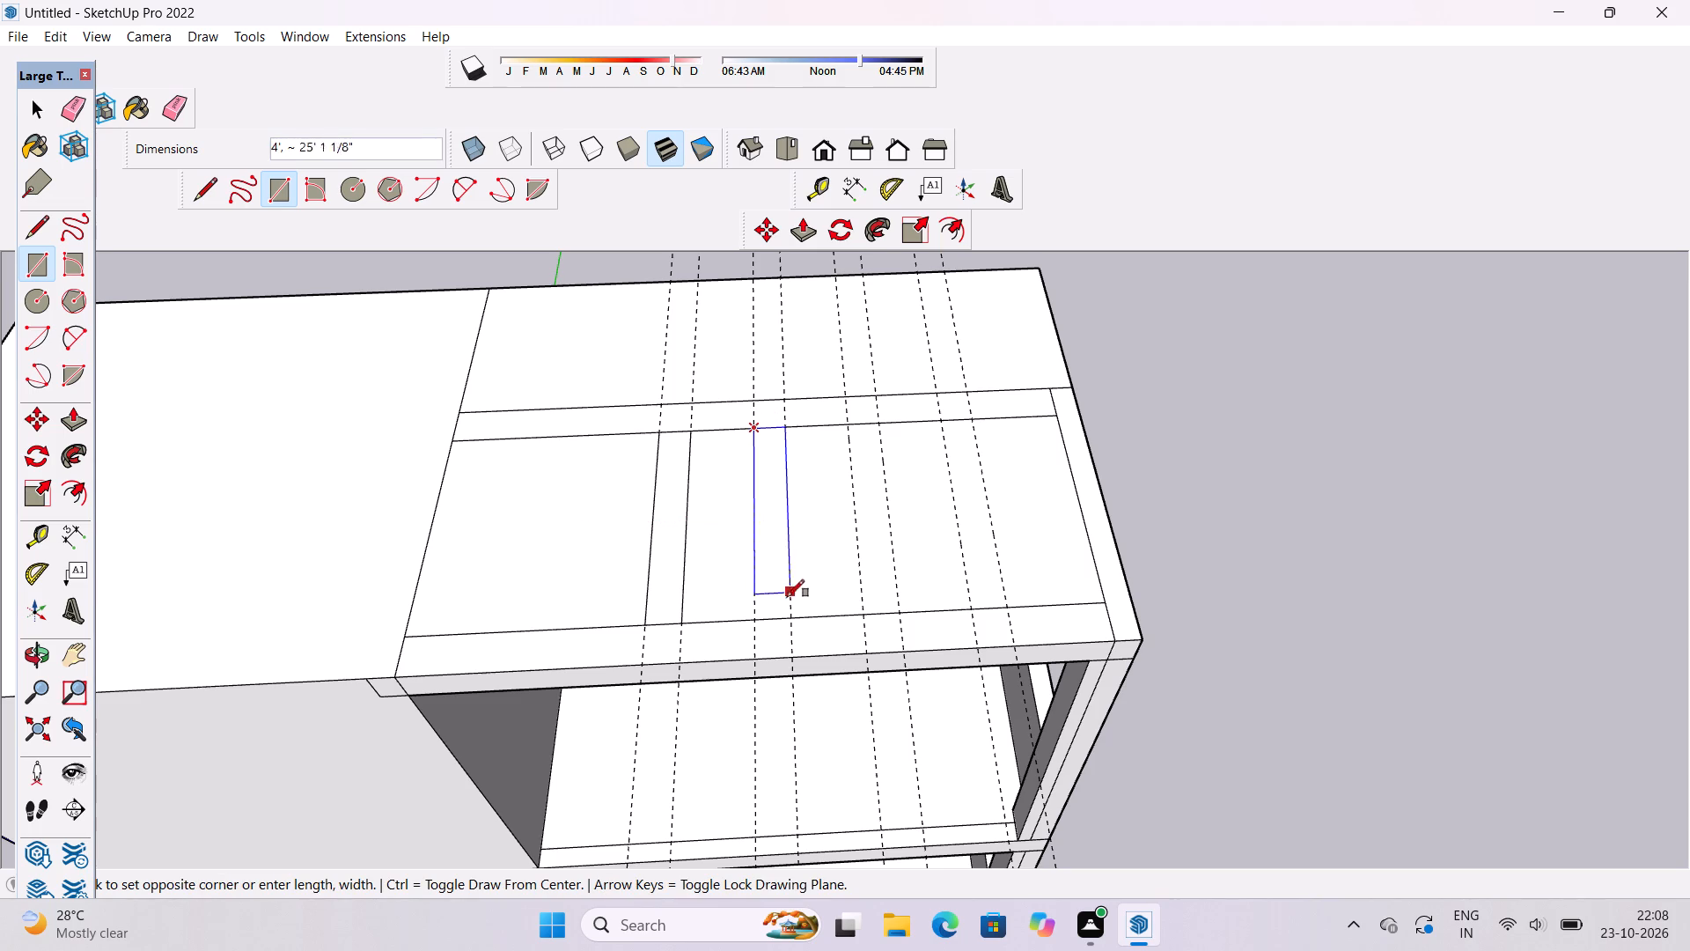
left_click(796, 615)
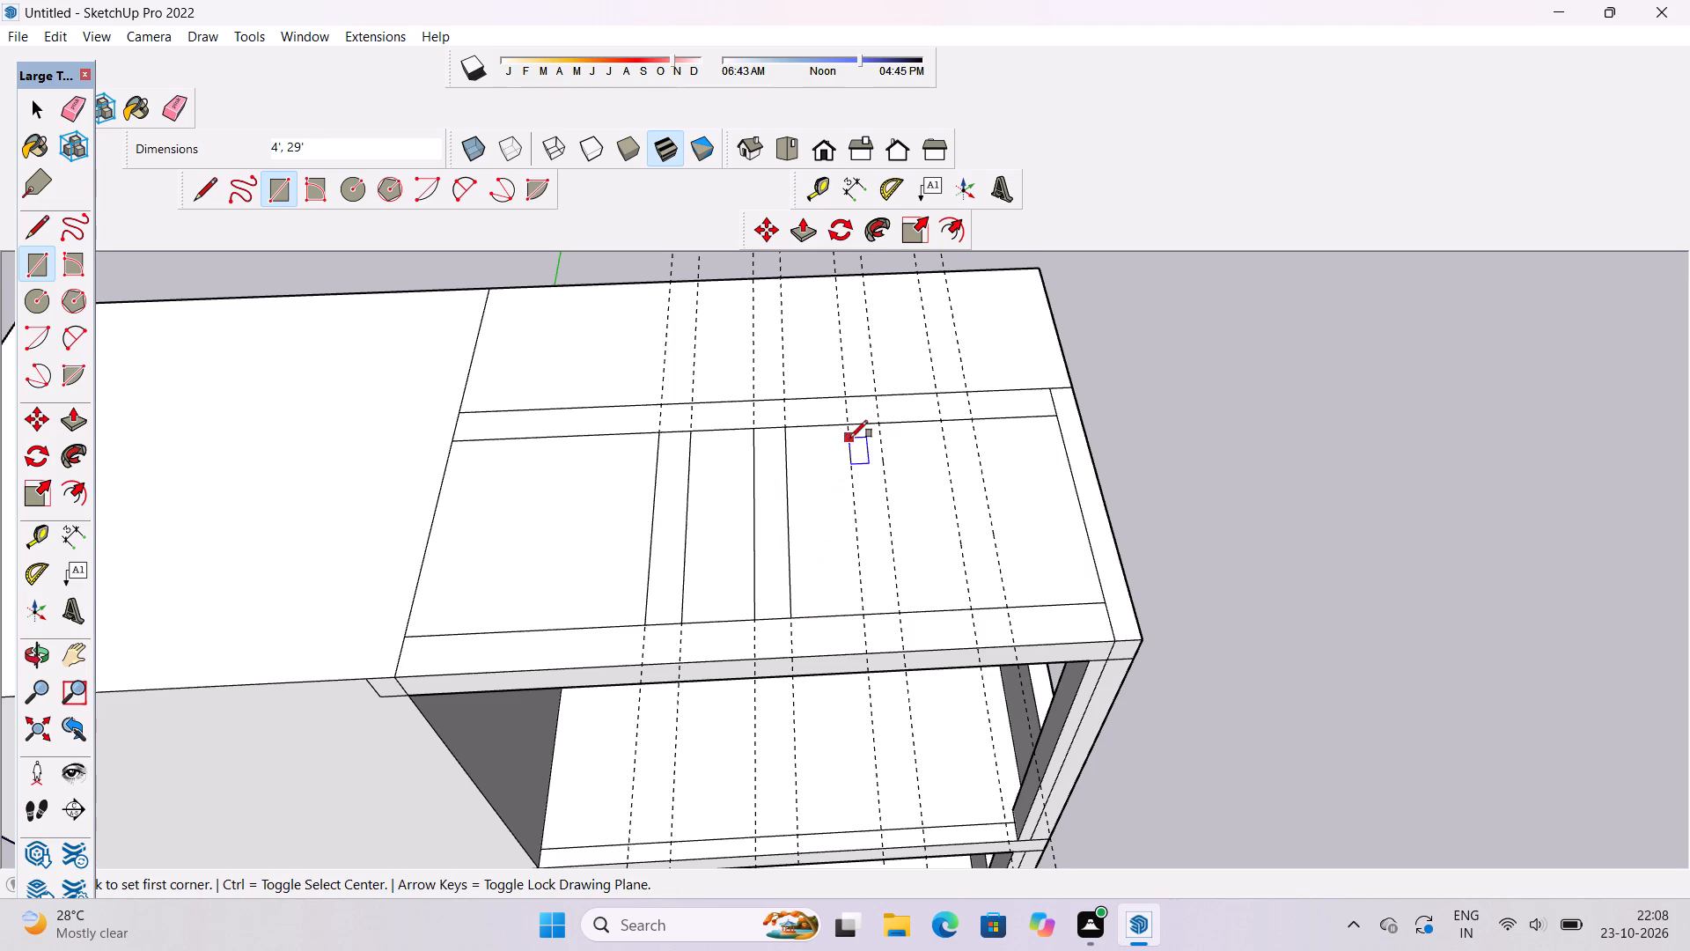
left_click(851, 419)
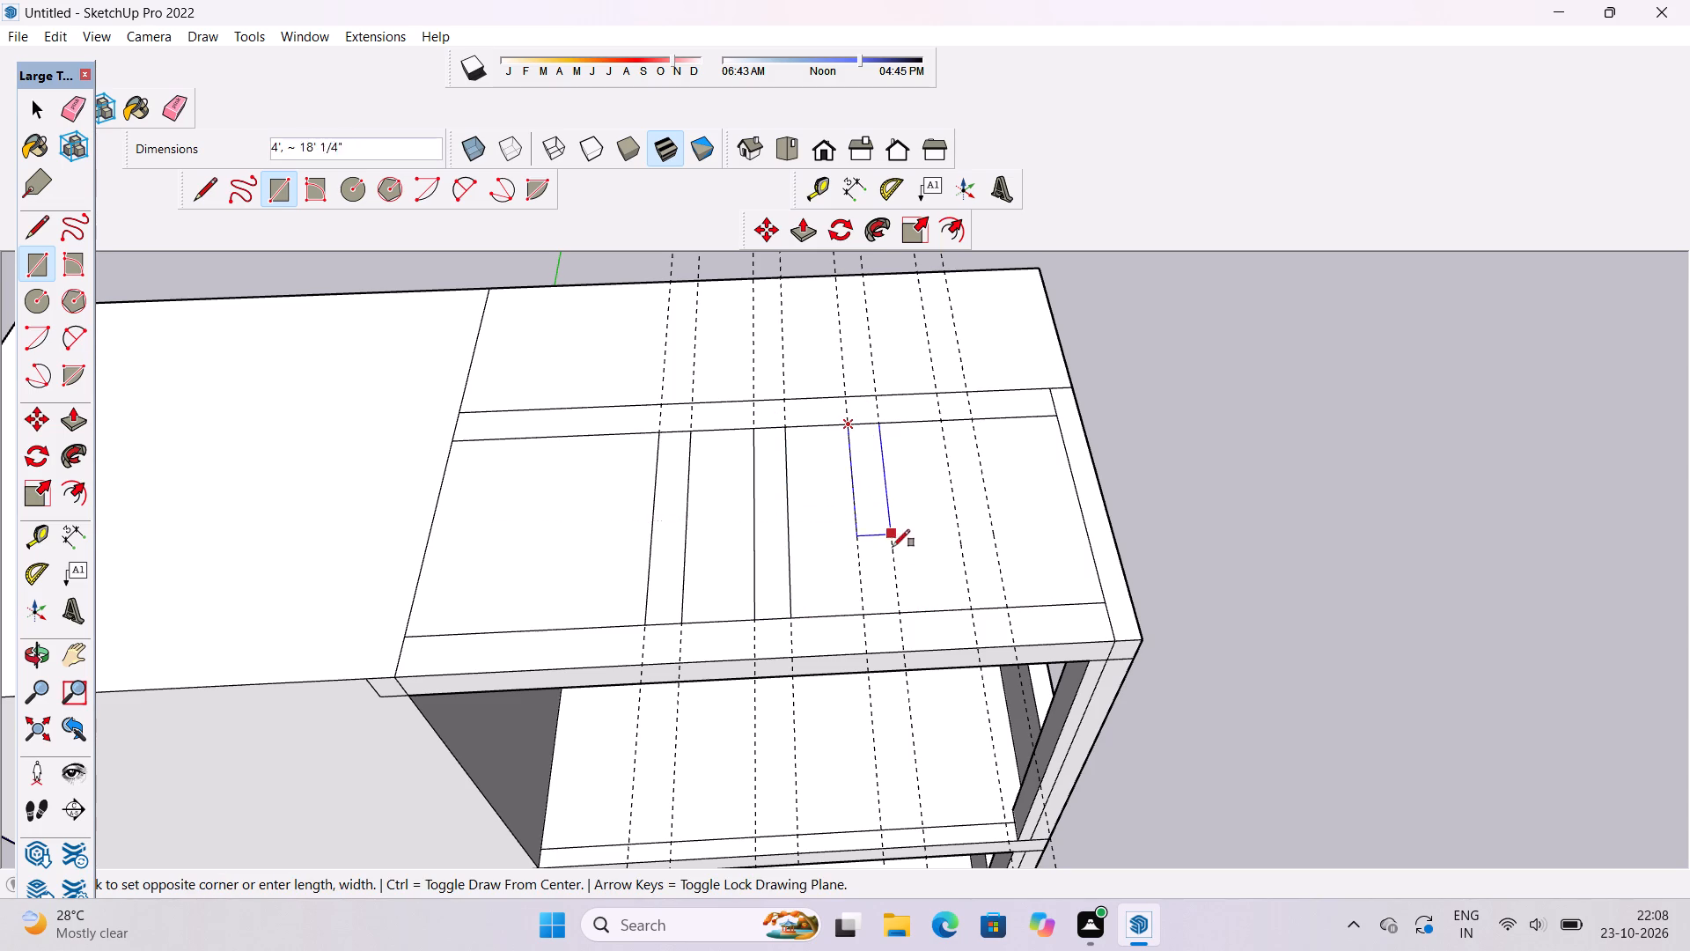
left_click(901, 610)
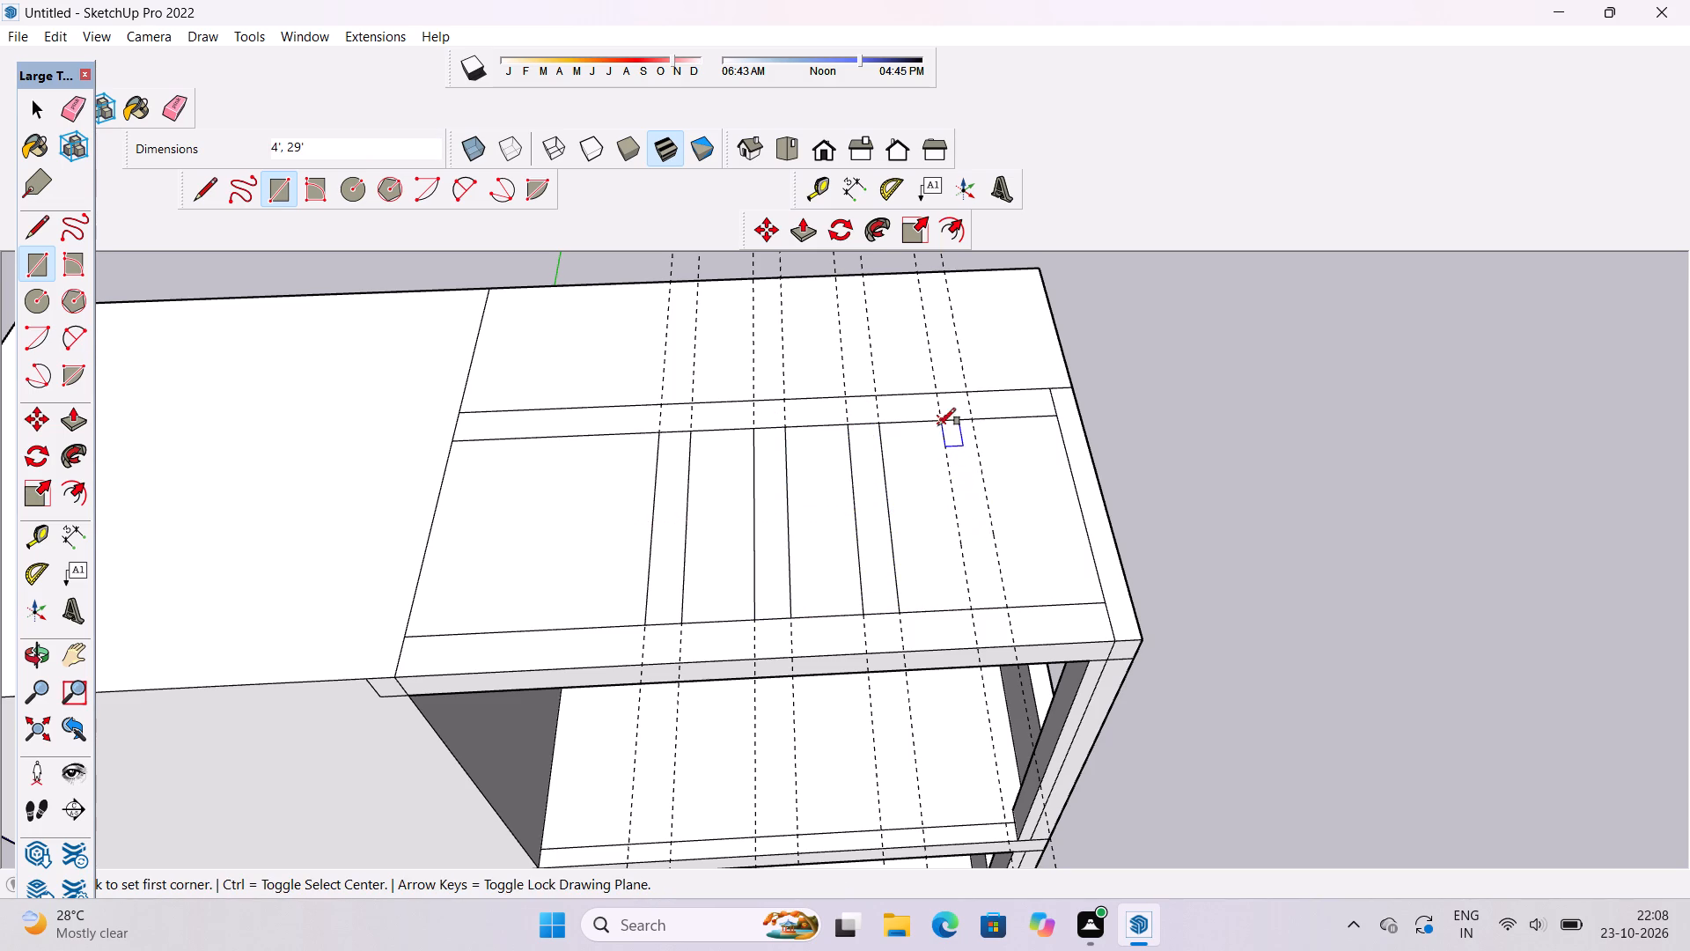
left_click(937, 417)
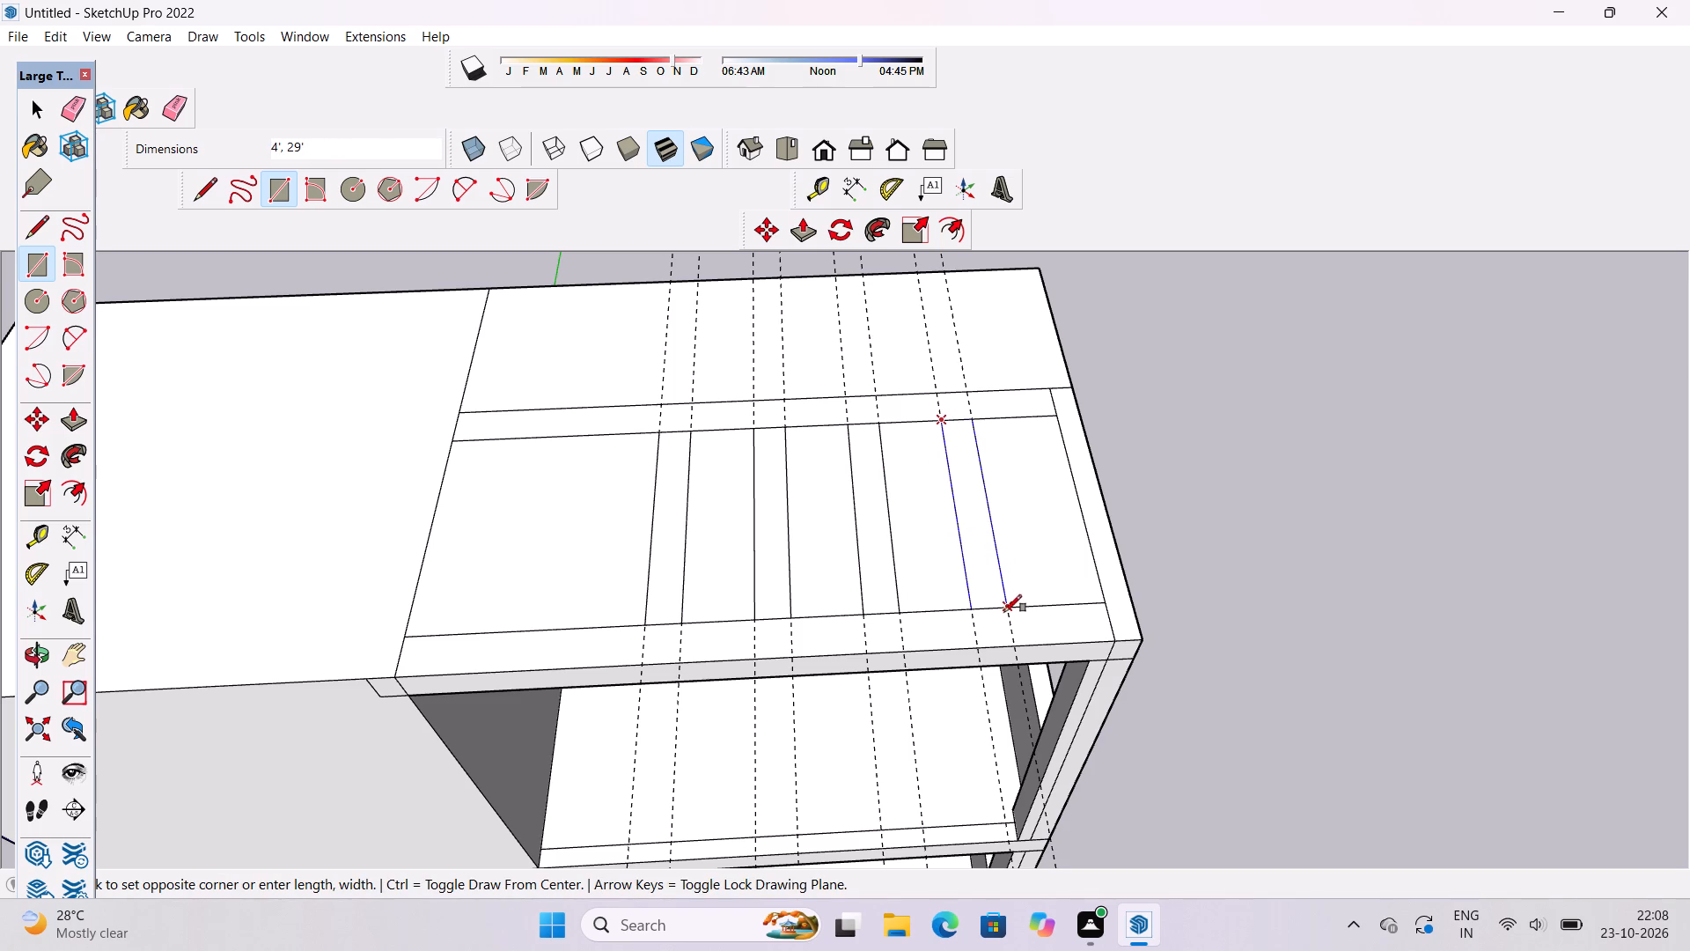
left_click(1004, 612)
Erase all eight dashed guides crossing the terrace roof.
key("e")
scroll(860, 546, "down", 6)
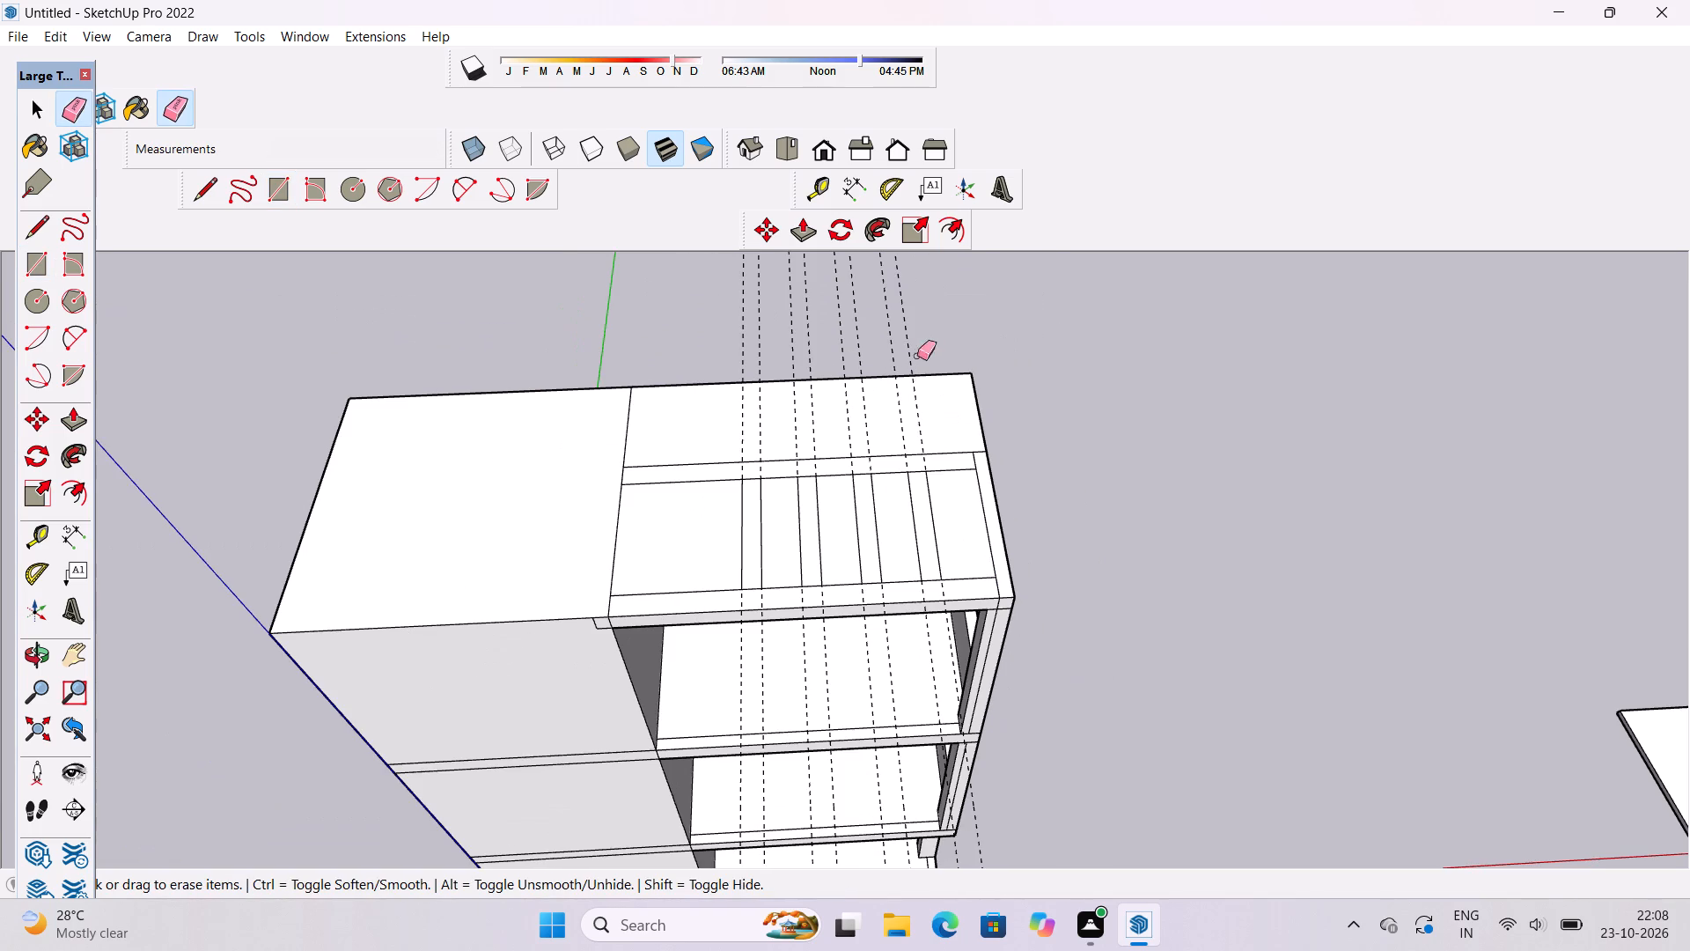
left_click_drag(934, 311, 726, 350)
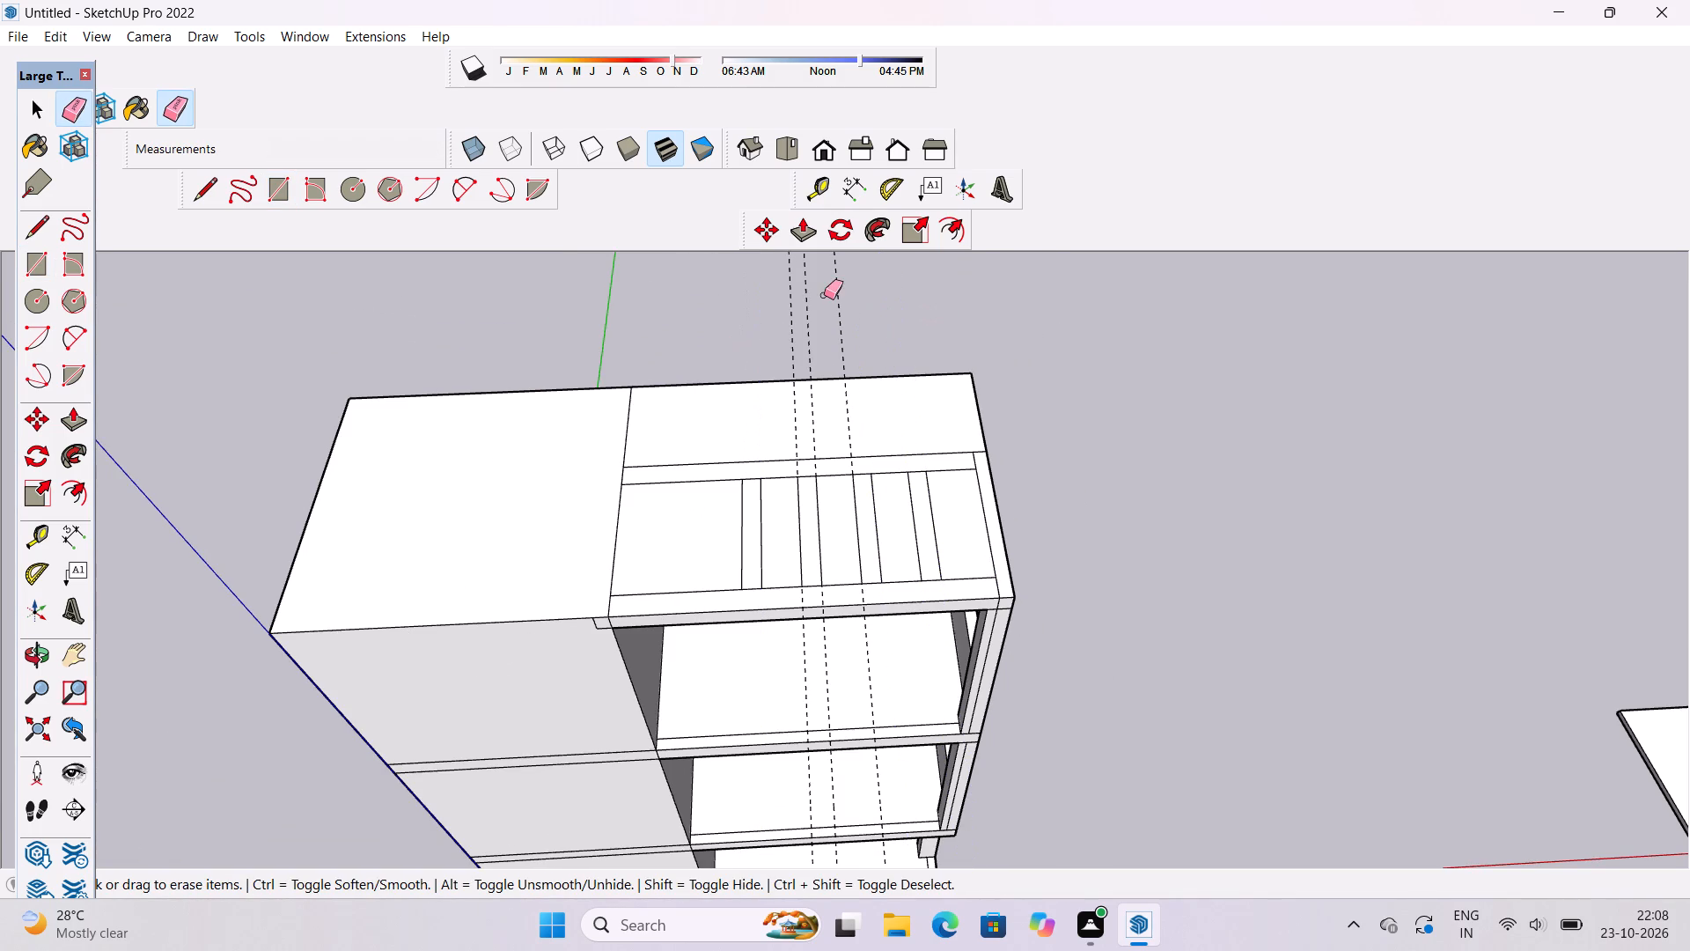
left_click_drag(824, 295, 778, 326)
left_click_drag(856, 292, 823, 326)
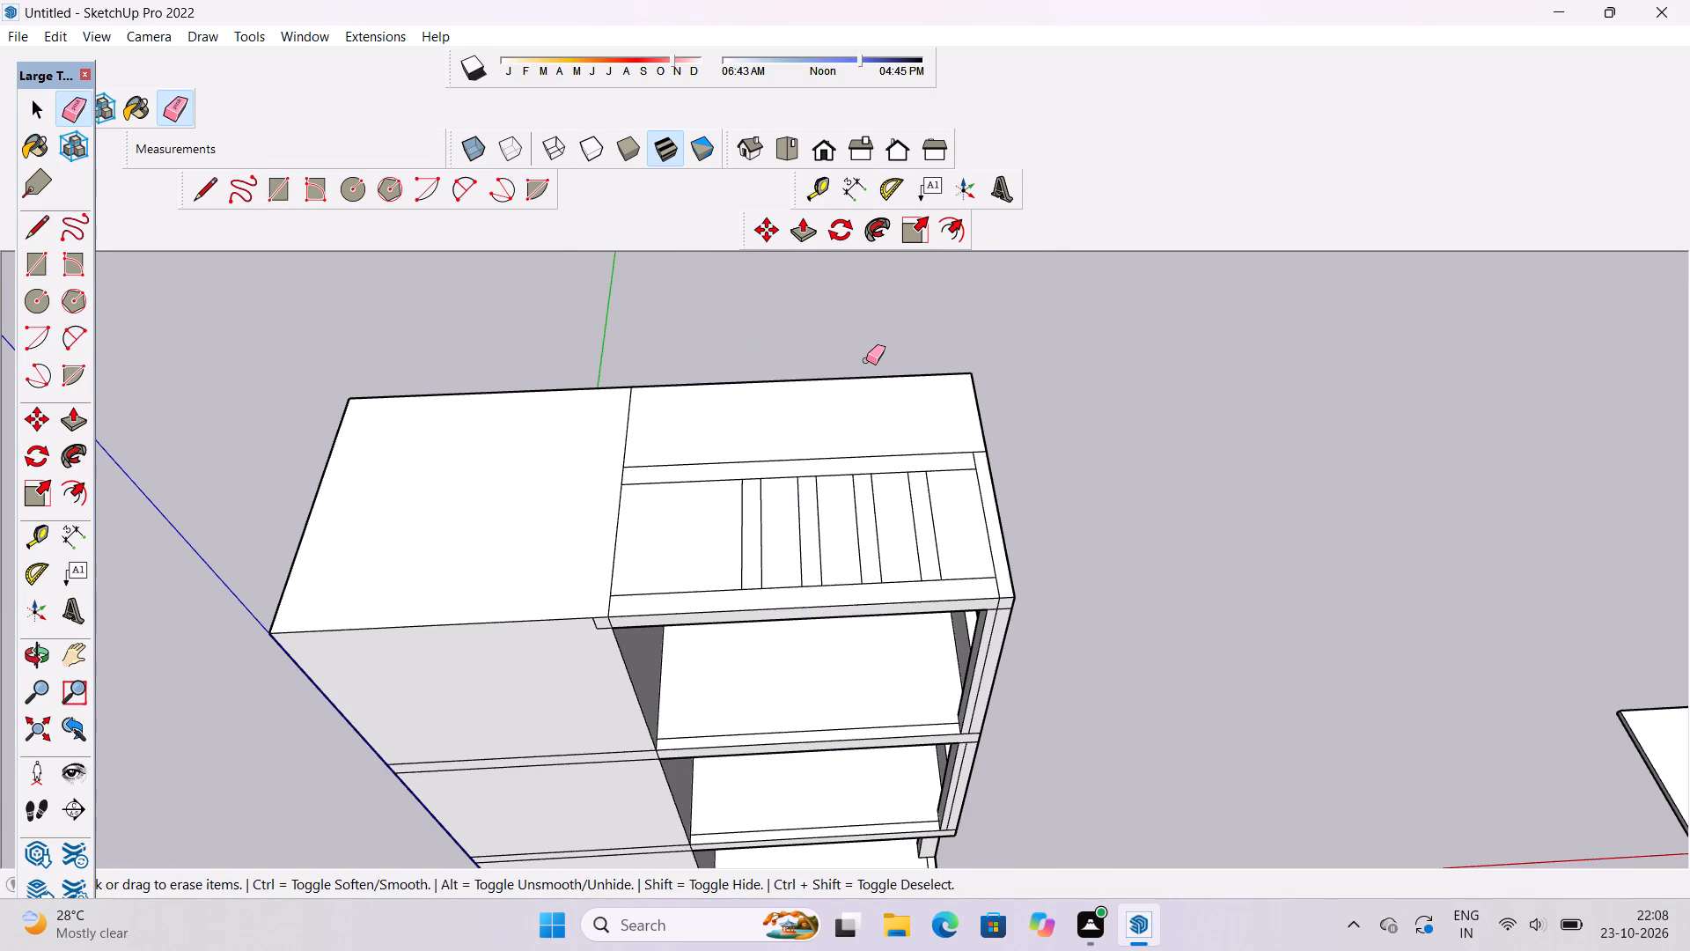
Push the four narrow roof rectangles 4' down through the terrace roof slab to cut open slots.
key("o")
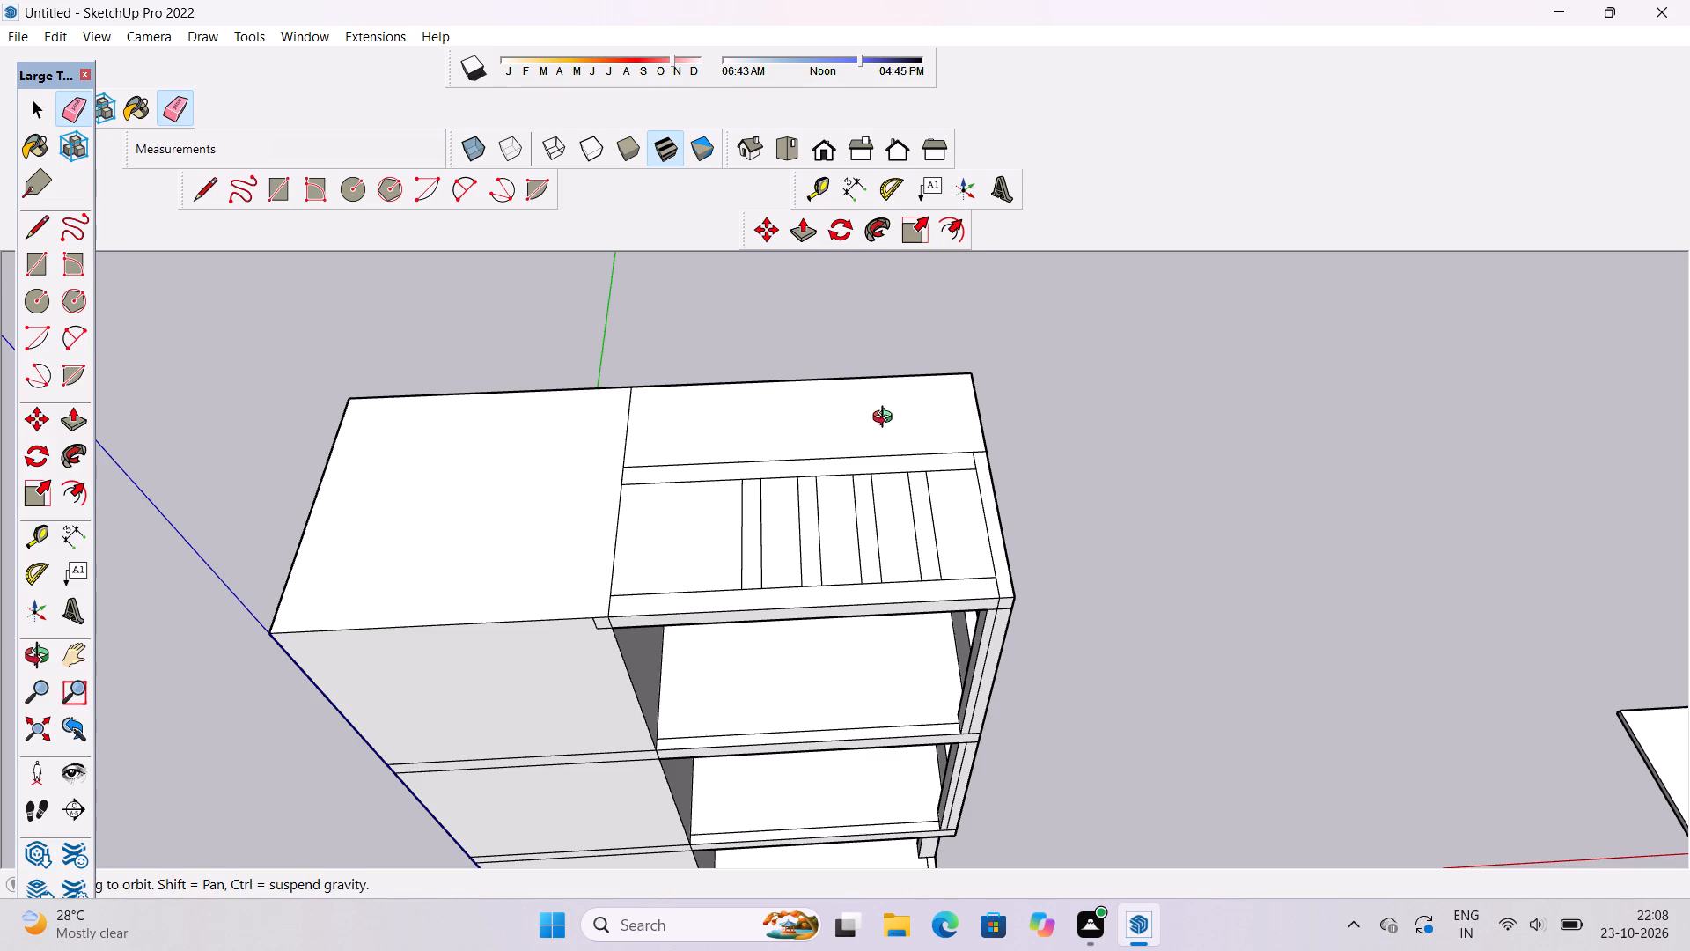
scroll(877, 425, "down", 3)
left_click_drag(849, 506, 849, 557, "shift")
left_click_drag(857, 659, 874, 461)
scroll(824, 477, "up", 2)
left_click_drag(824, 477, 862, 535, "shift")
left_click_drag(864, 536, 864, 645)
scroll(827, 542, "up", 3)
left_click_drag(827, 541, 841, 593, "shift")
left_click_drag(842, 601, 859, 510)
left_click_drag(841, 538, 858, 493, "shift")
left_click_drag(858, 493, 886, 527)
key("p")
scroll(837, 452, "up", 3)
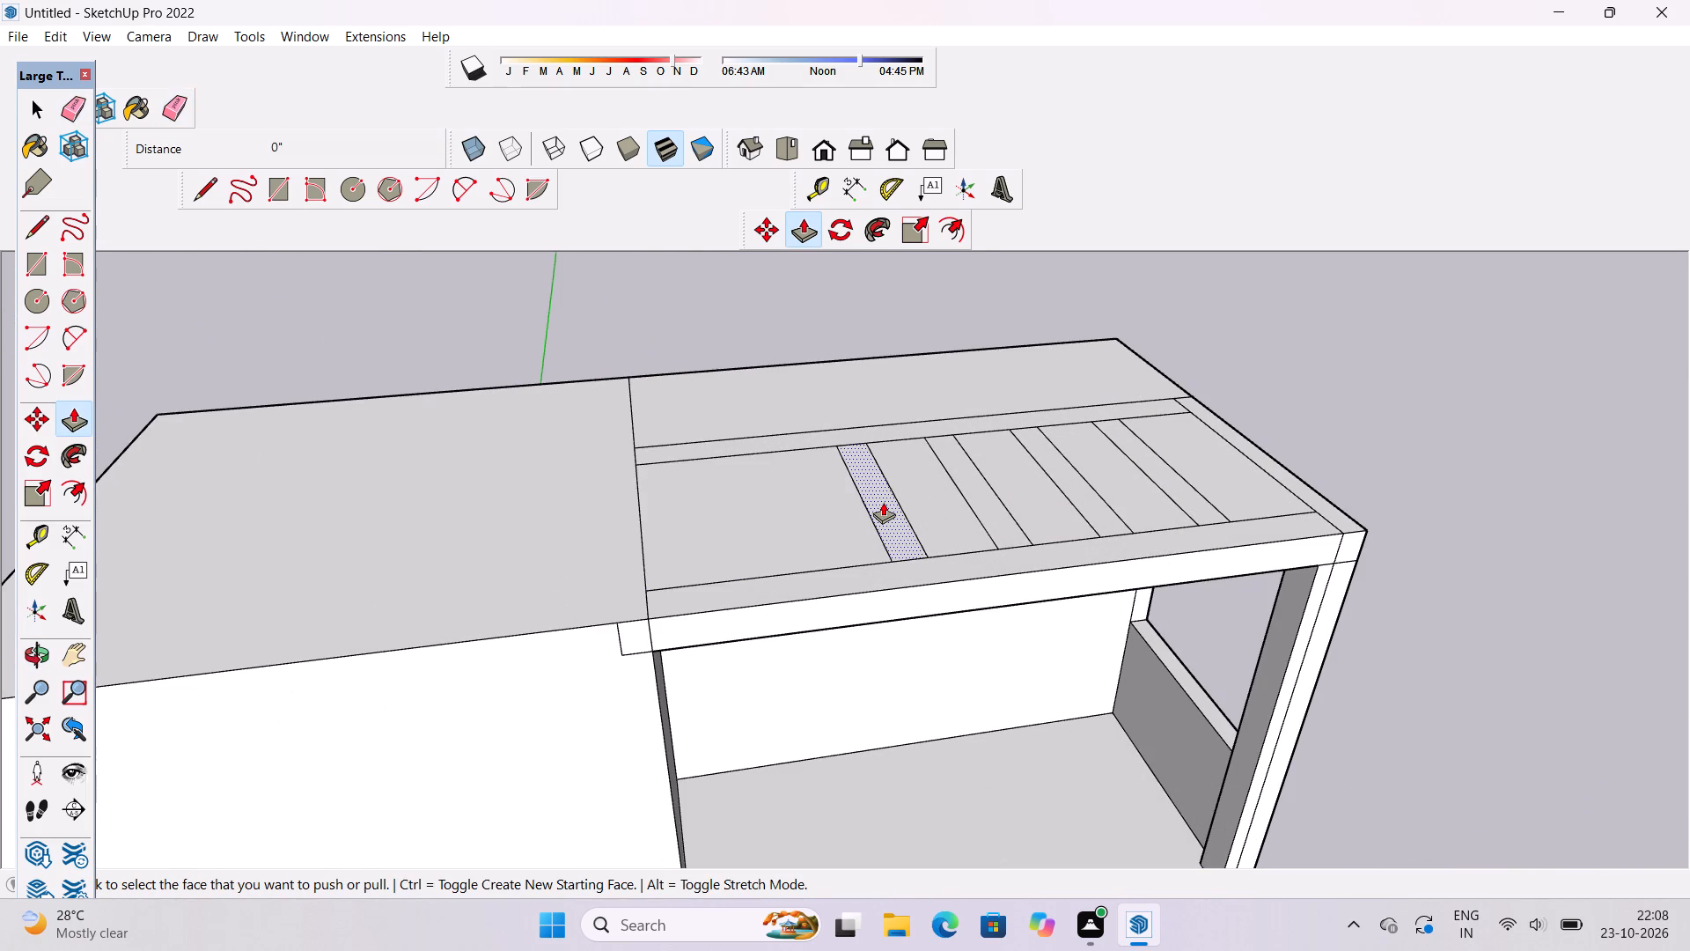
left_click(883, 502)
scroll(883, 502, "down", 6)
scroll(907, 555, "up", 4)
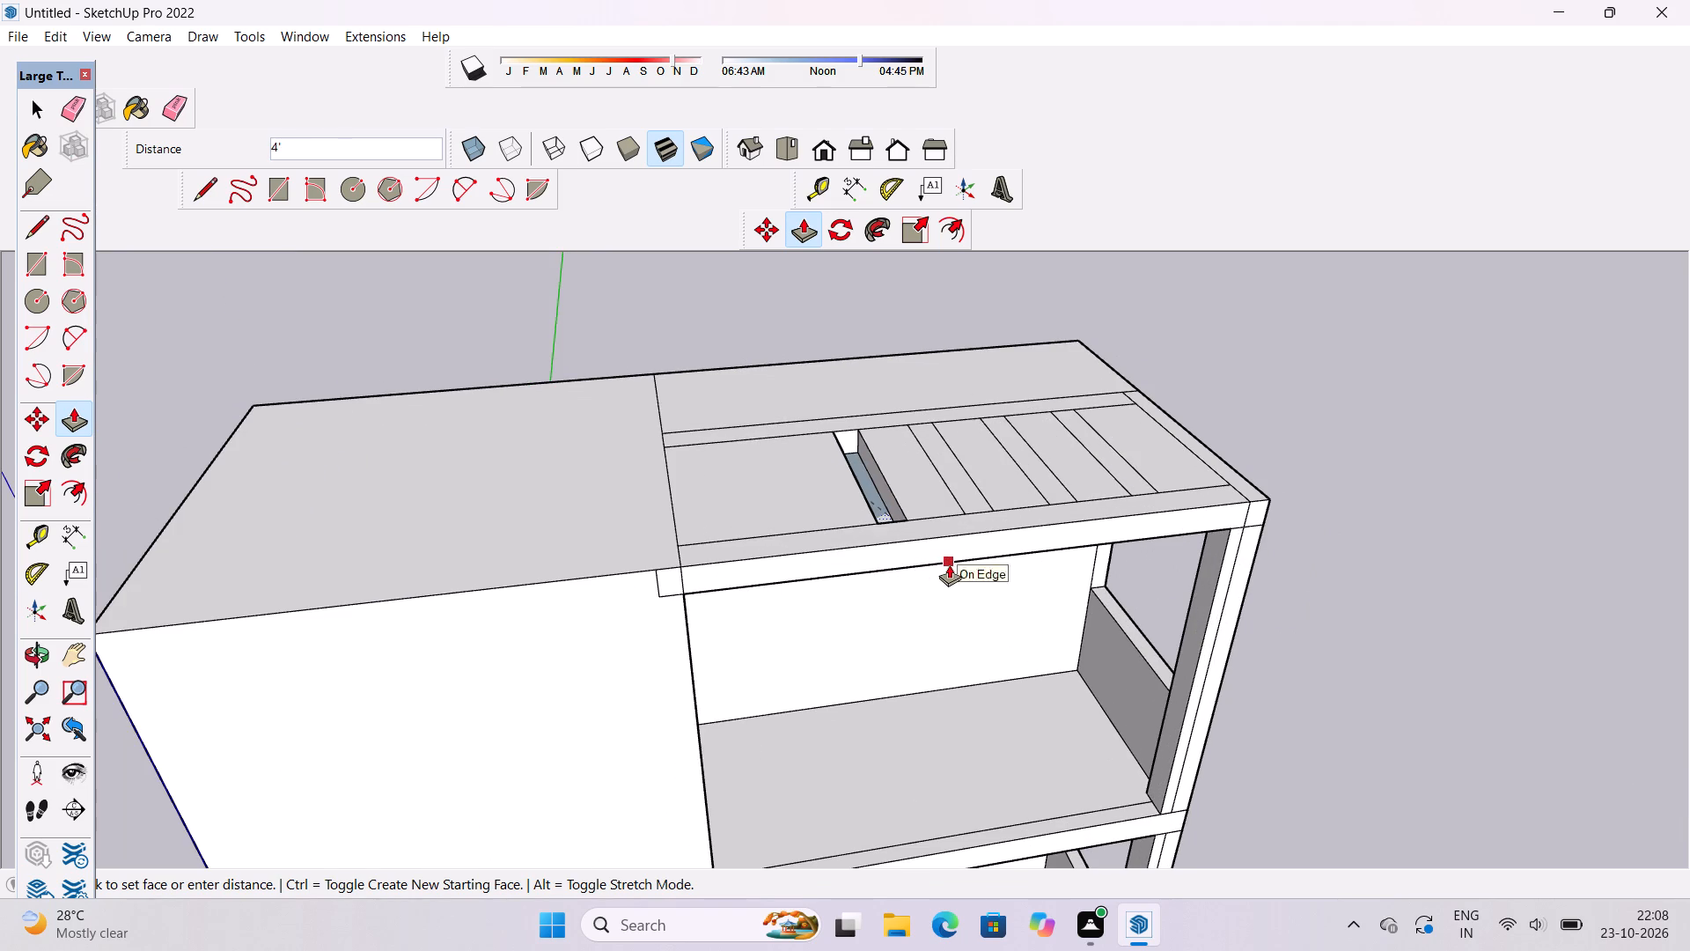
left_click(949, 564)
left_click(965, 488)
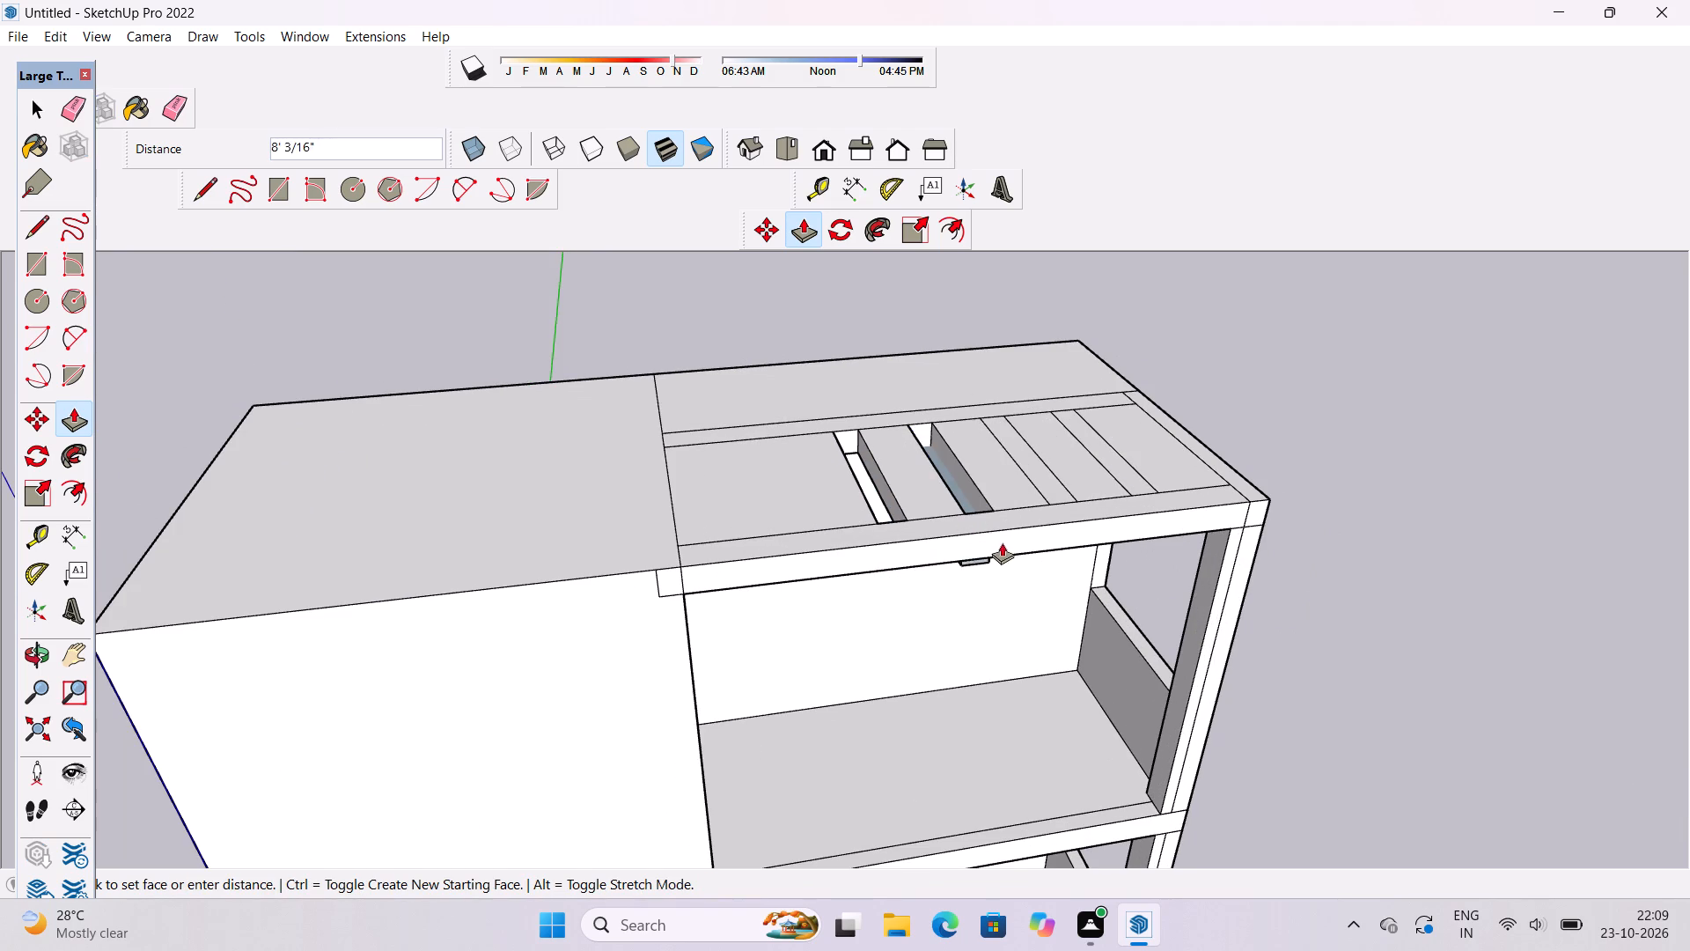
left_click(1004, 553)
left_click(1025, 454)
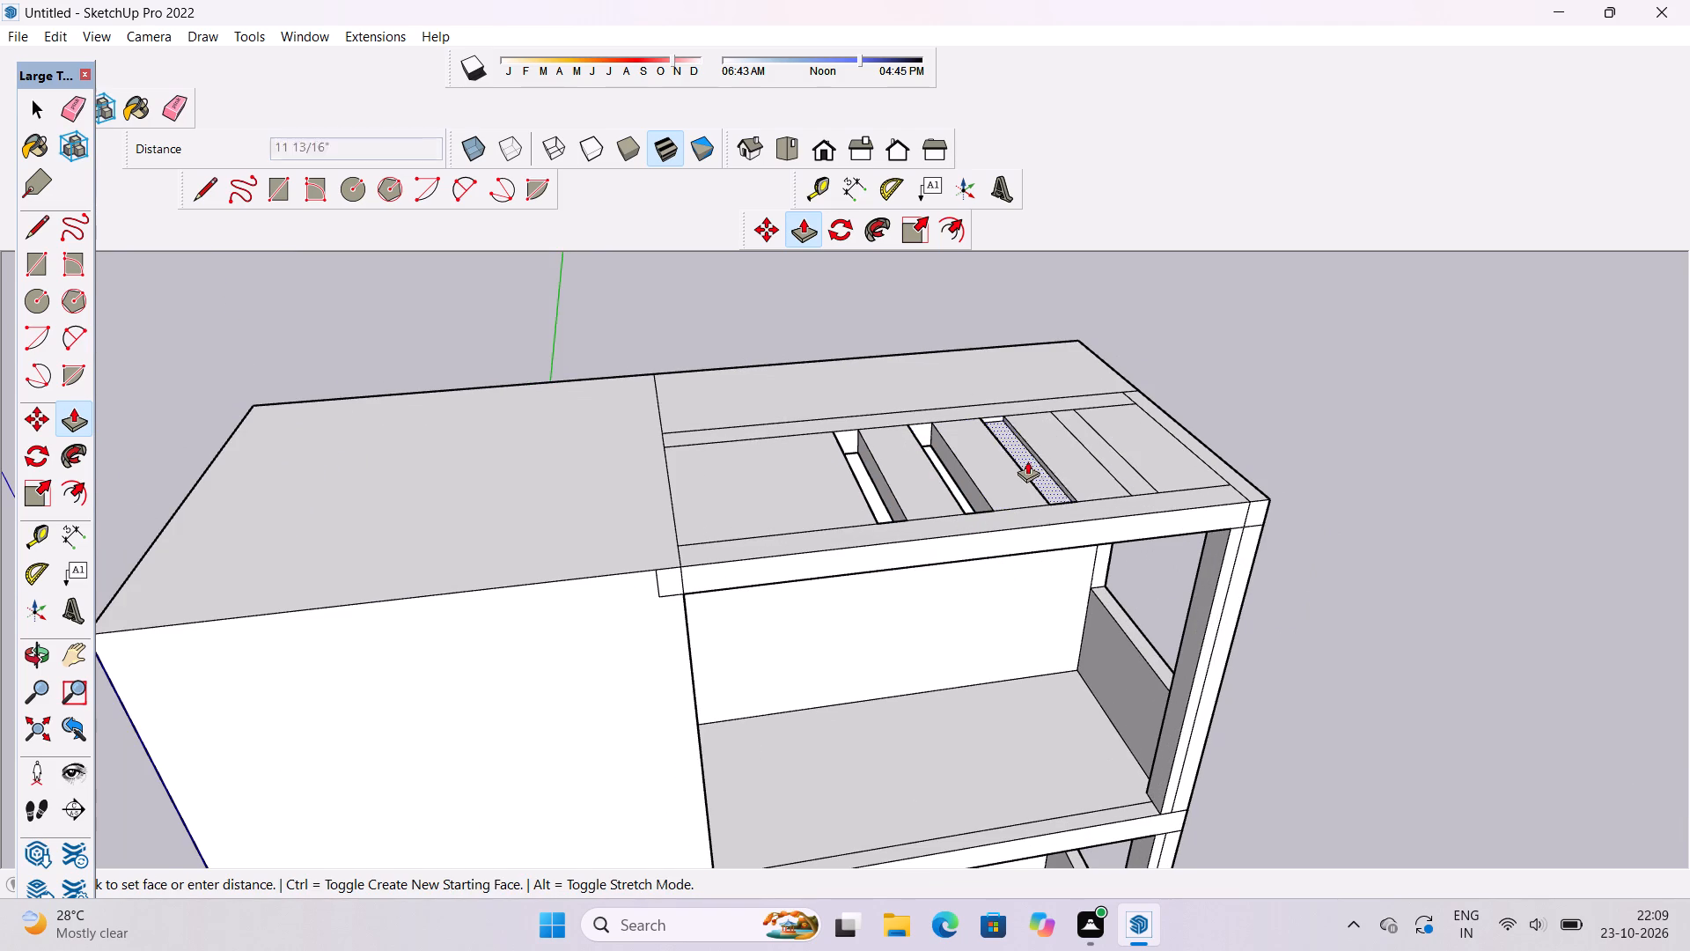
left_click(1065, 545)
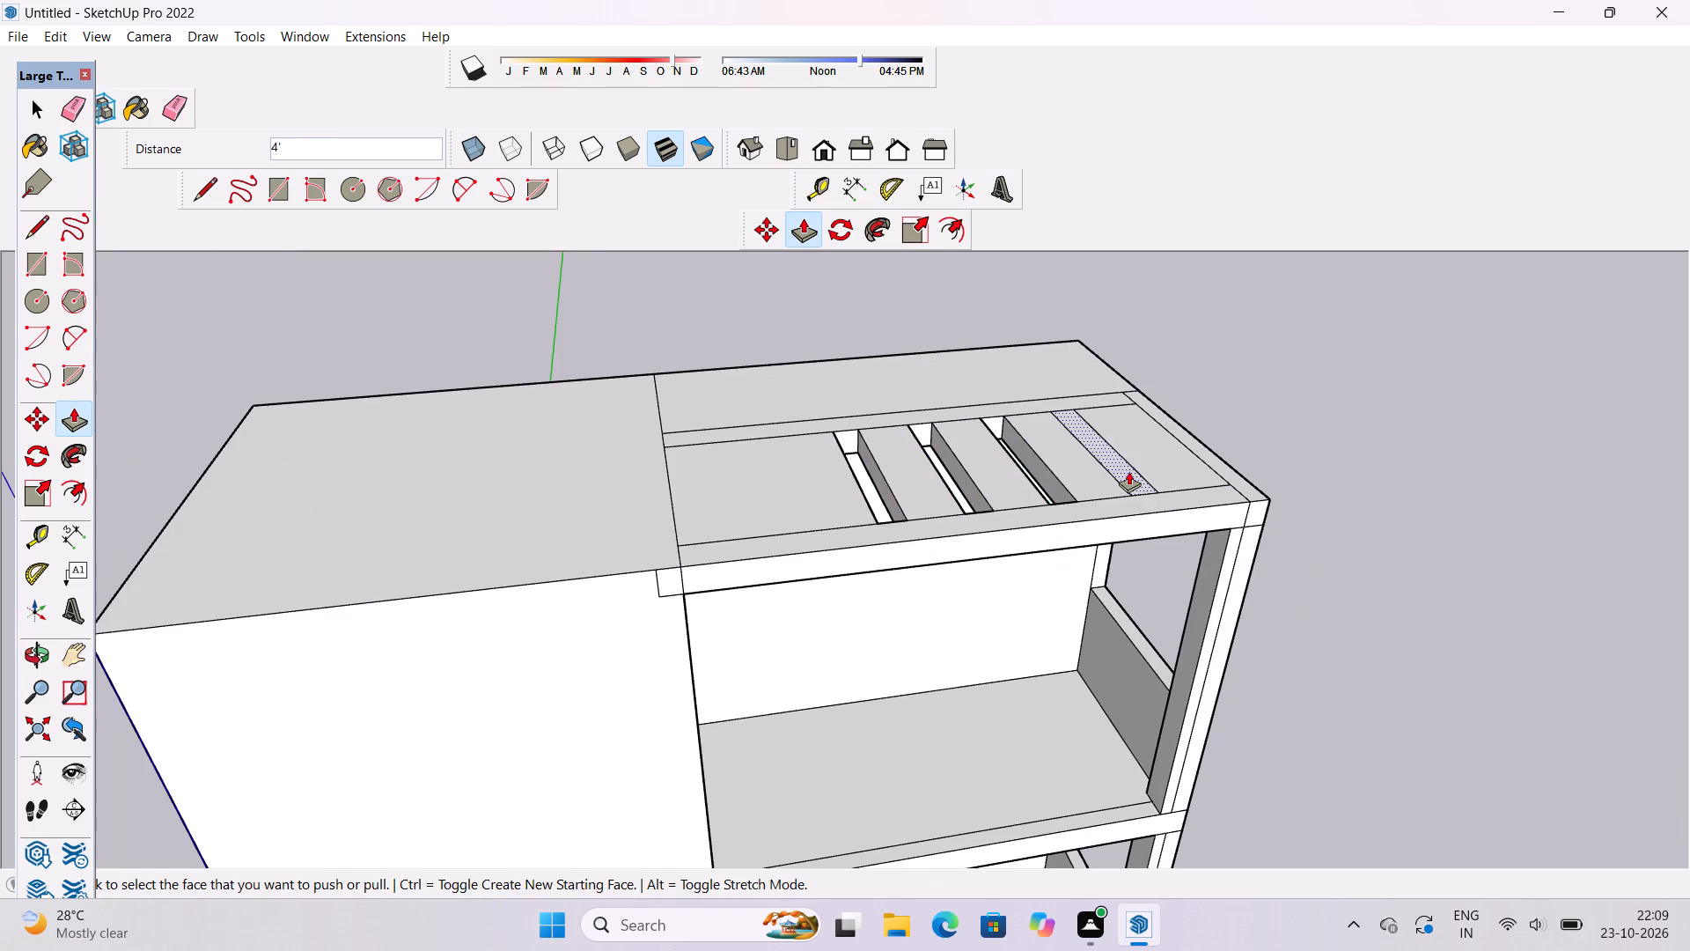
scroll(1133, 469, "up", 9)
left_click(1126, 480)
scroll(1126, 480, "down", 2)
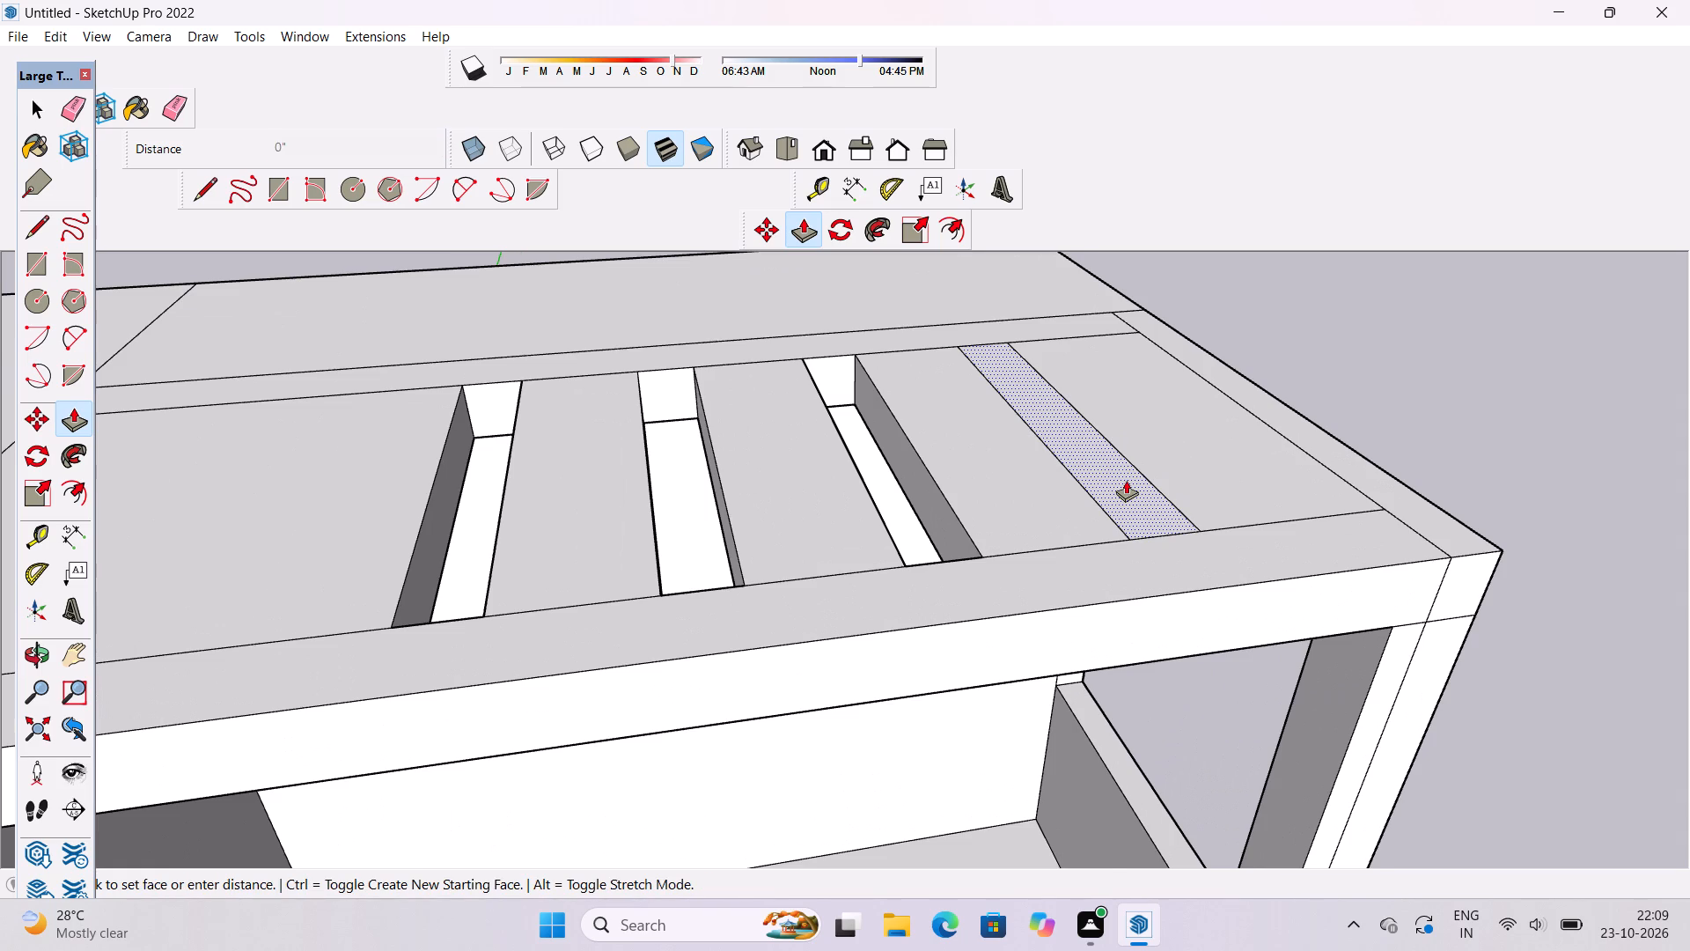
scroll(1126, 480, "down", 2)
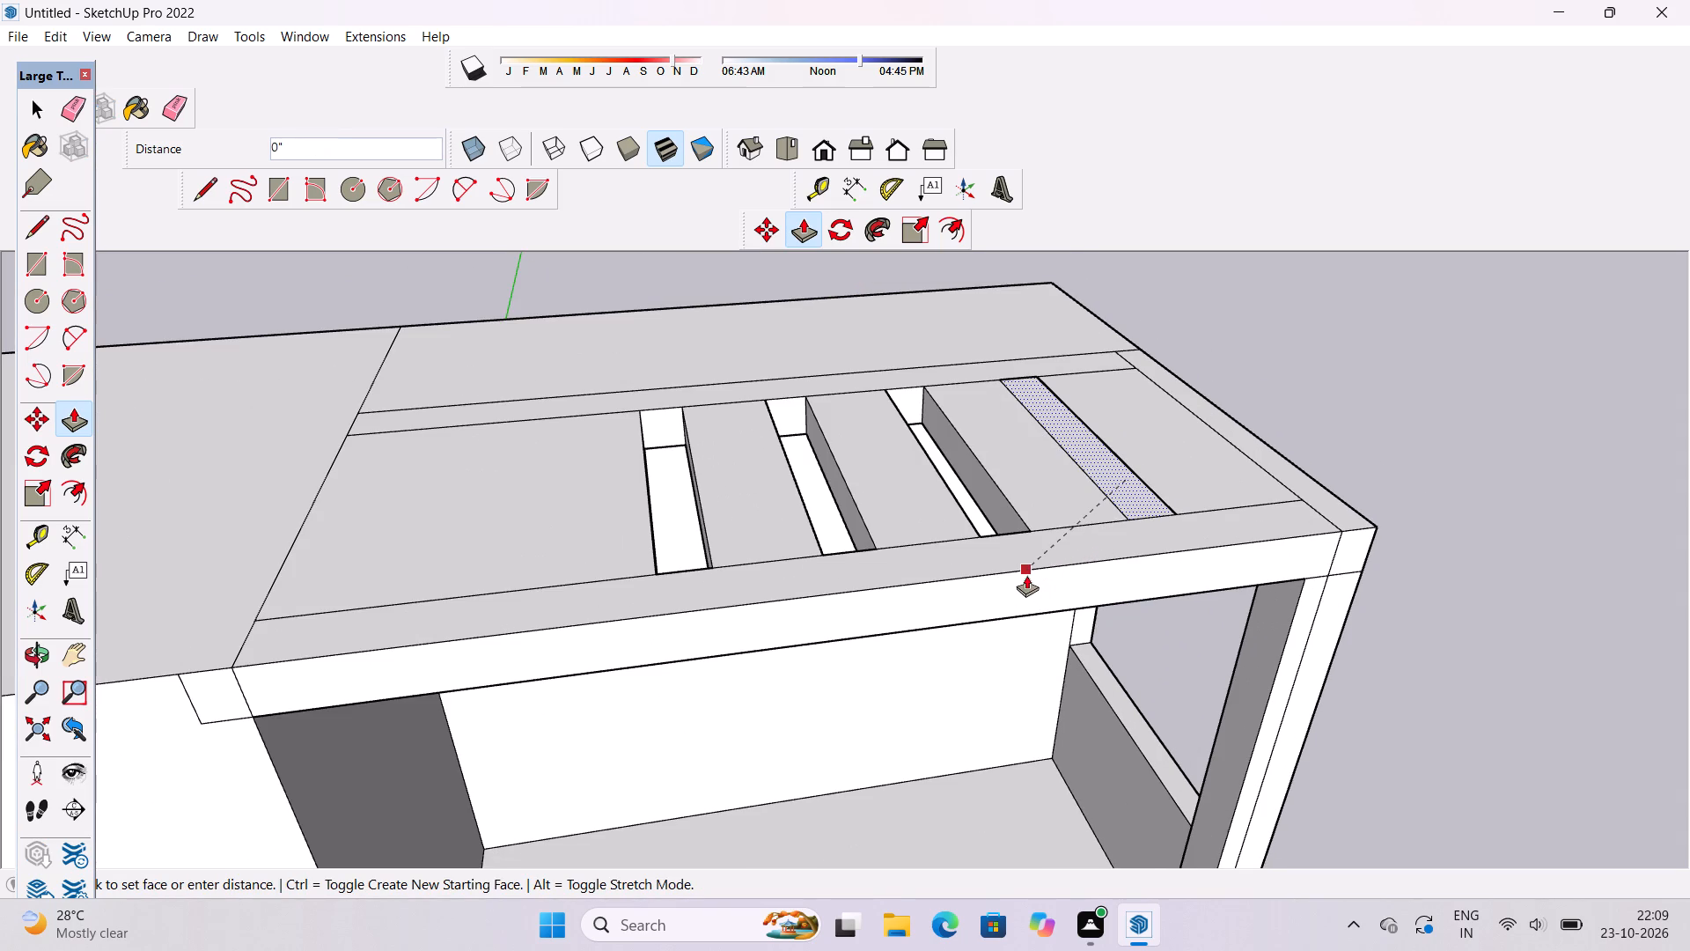
left_click(1010, 619)
key("space")
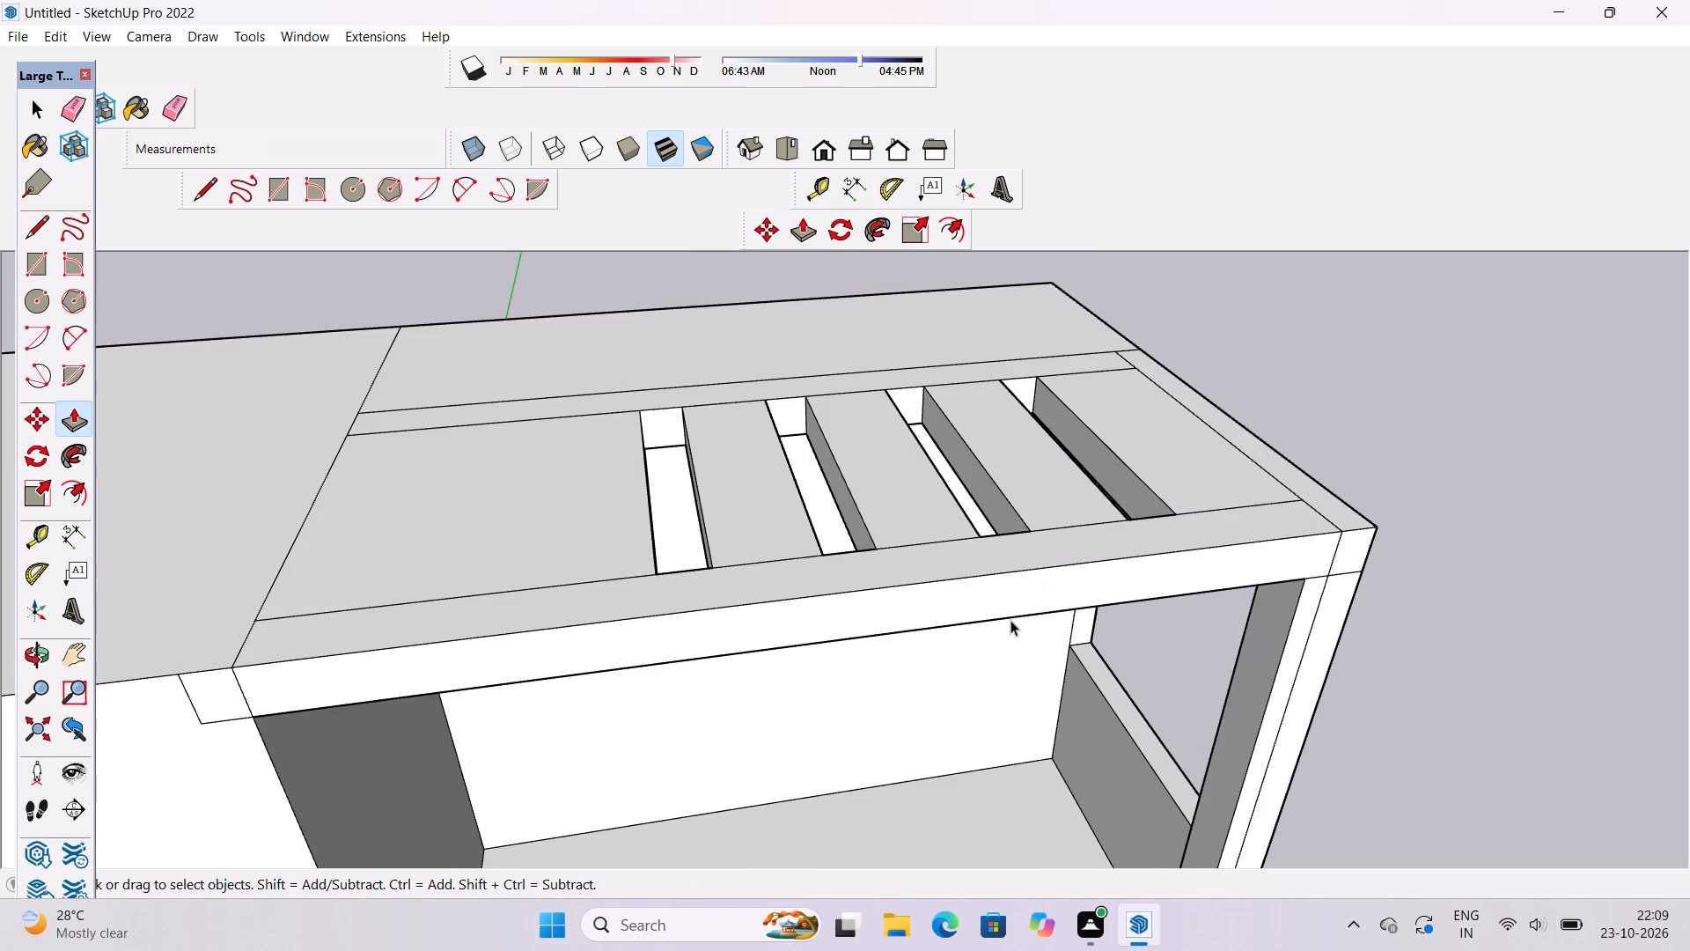
Draw a circle of 1.5' radius on the top terrace's ceiling, between the last slot and the open side frame.
key("o")
scroll(1061, 542, "down", 6)
left_click_drag(1018, 602, 932, 307)
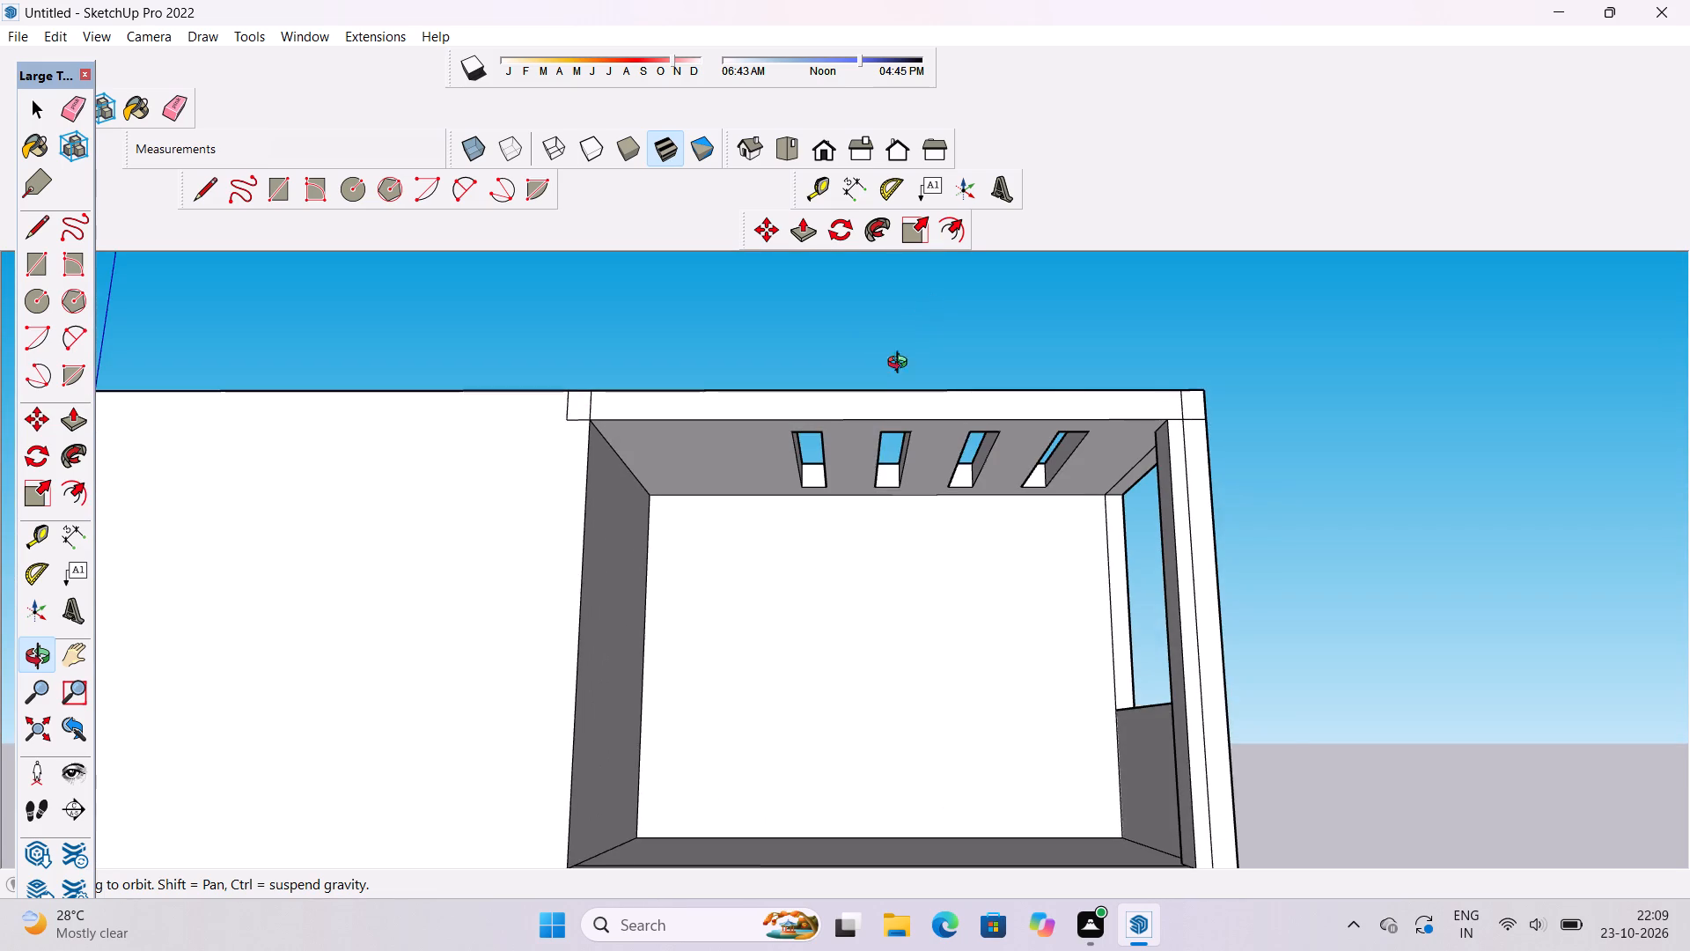
left_click_drag(888, 455, 943, 472, "shift")
left_click_drag(954, 479, 837, 428)
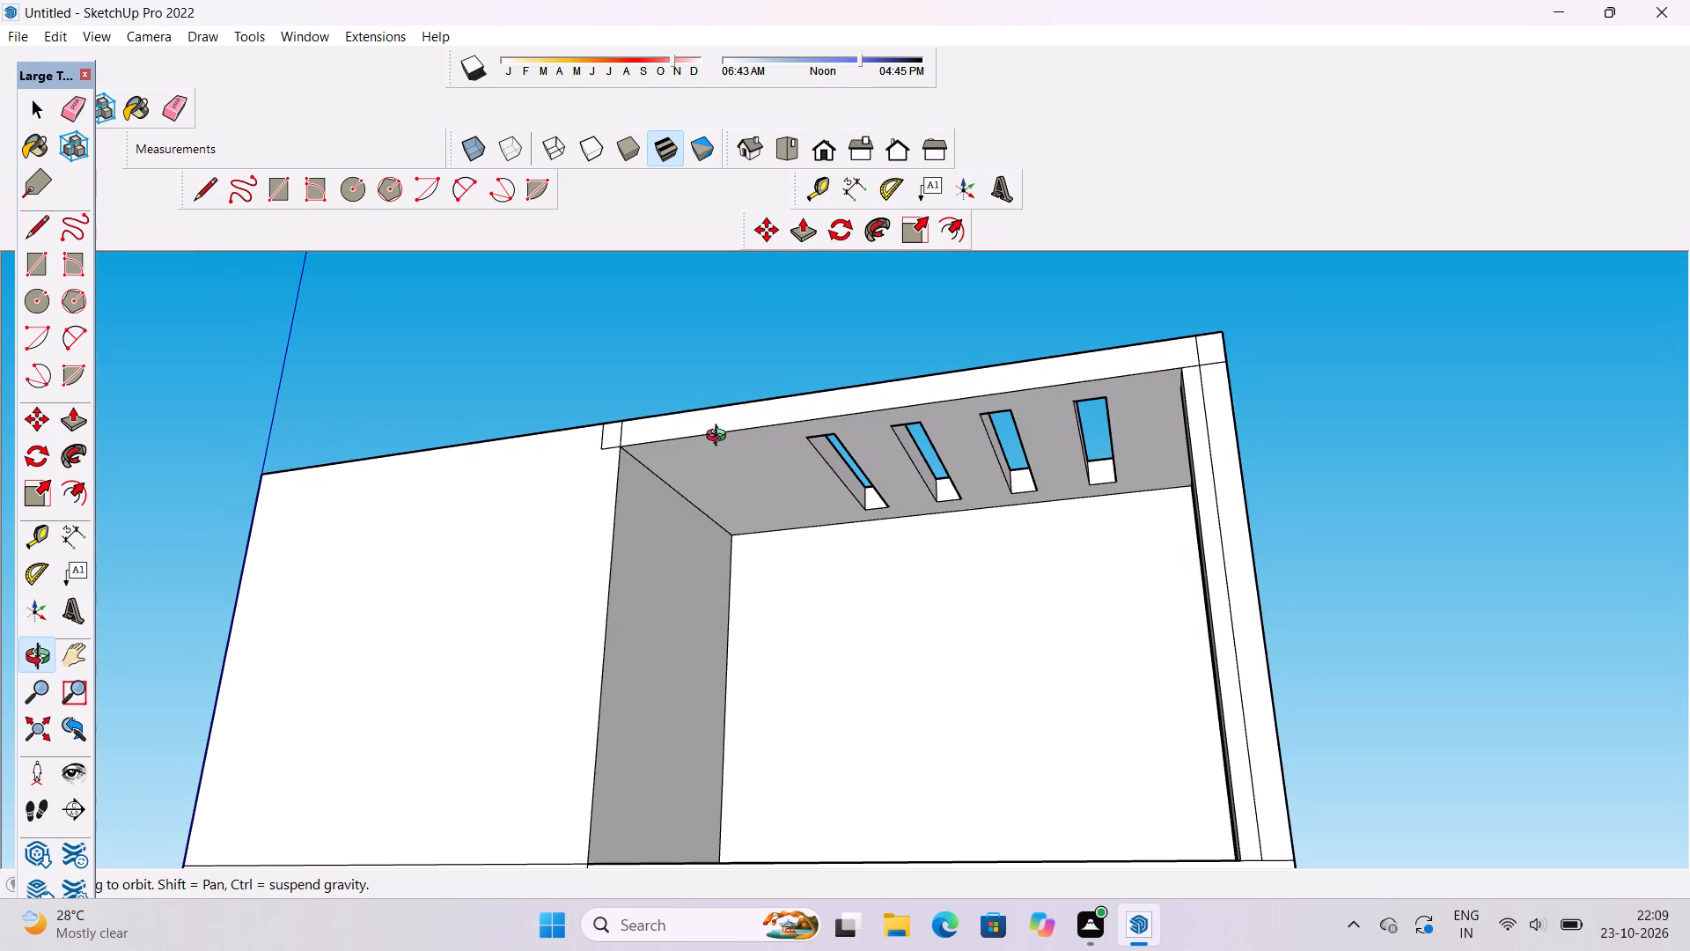
left_click_drag(868, 422, 913, 413)
scroll(755, 428, "up", 4)
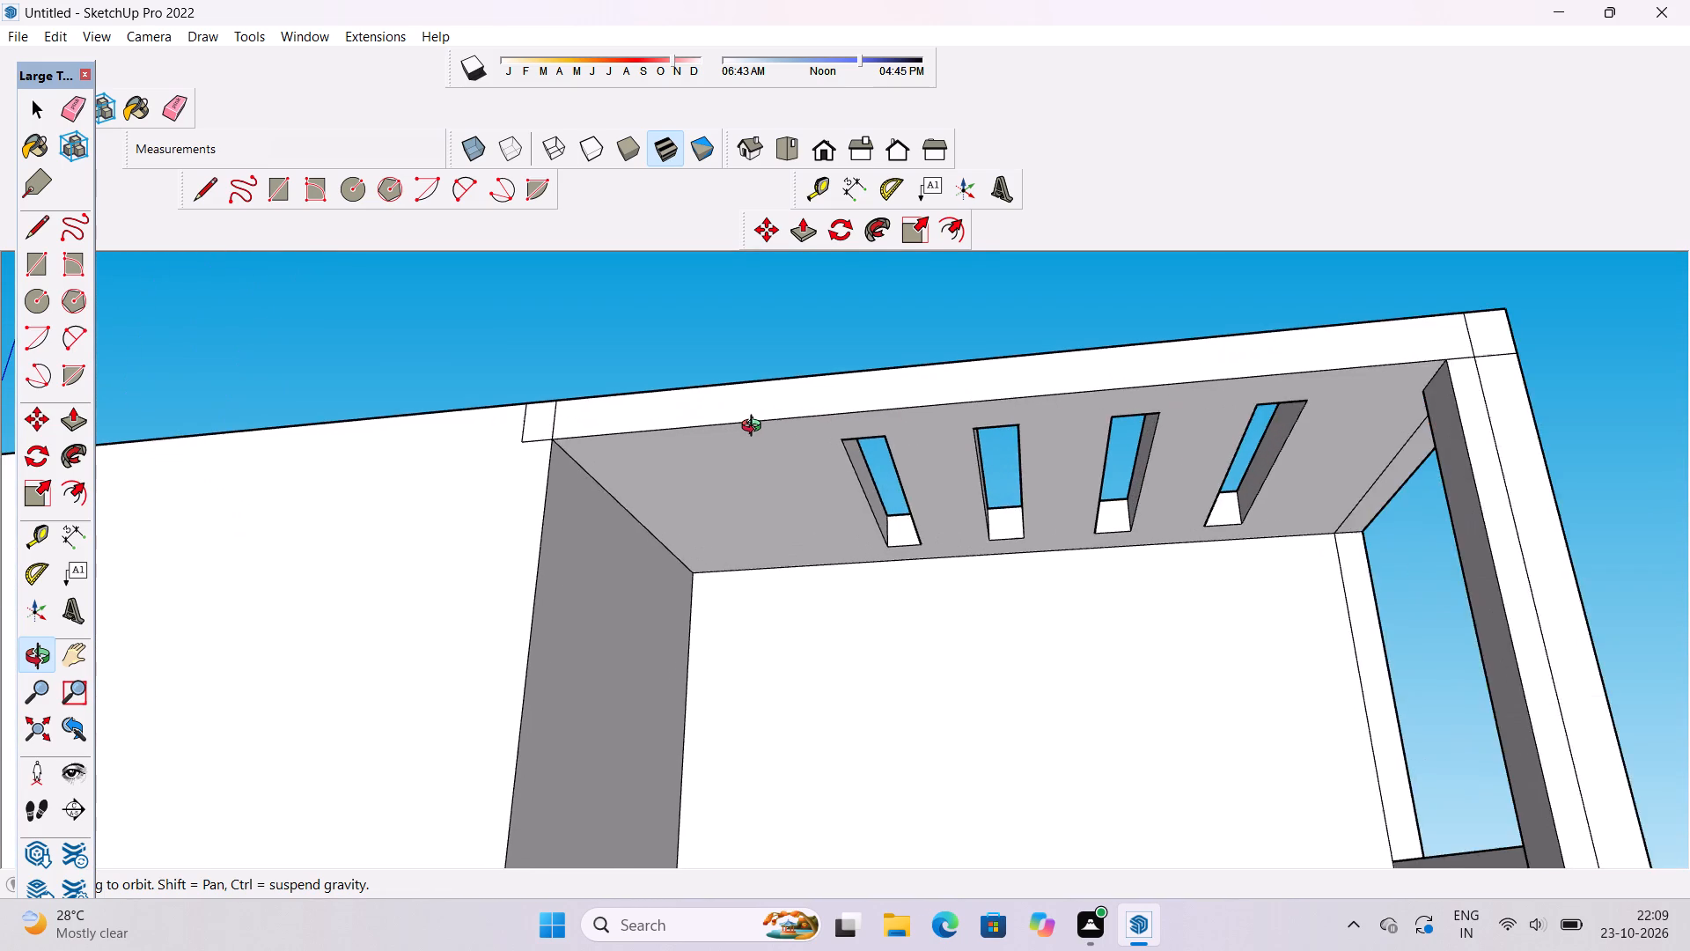
left_click_drag(755, 428, 885, 422, "shift")
scroll(893, 417, "down", 4)
left_click_drag(1135, 417, 960, 408, "shift")
left_click_drag(966, 408, 1047, 421)
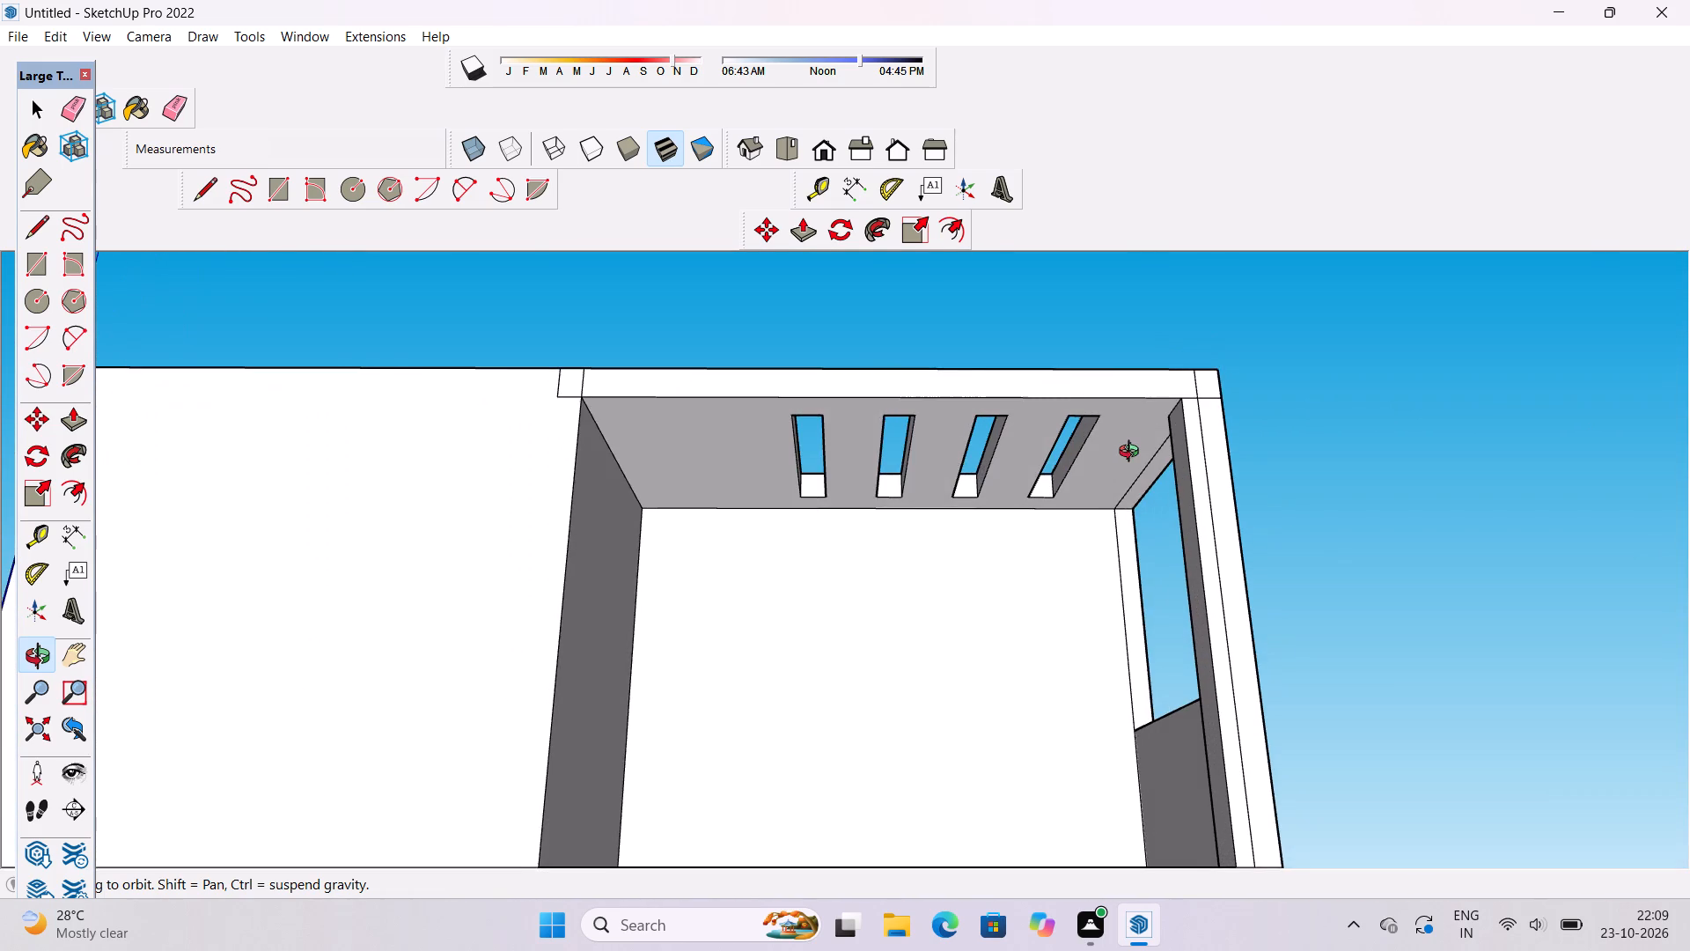
scroll(1133, 453, "up", 2)
left_click_drag(1128, 452, 1065, 485, "shift")
scroll(1094, 461, "up", 3)
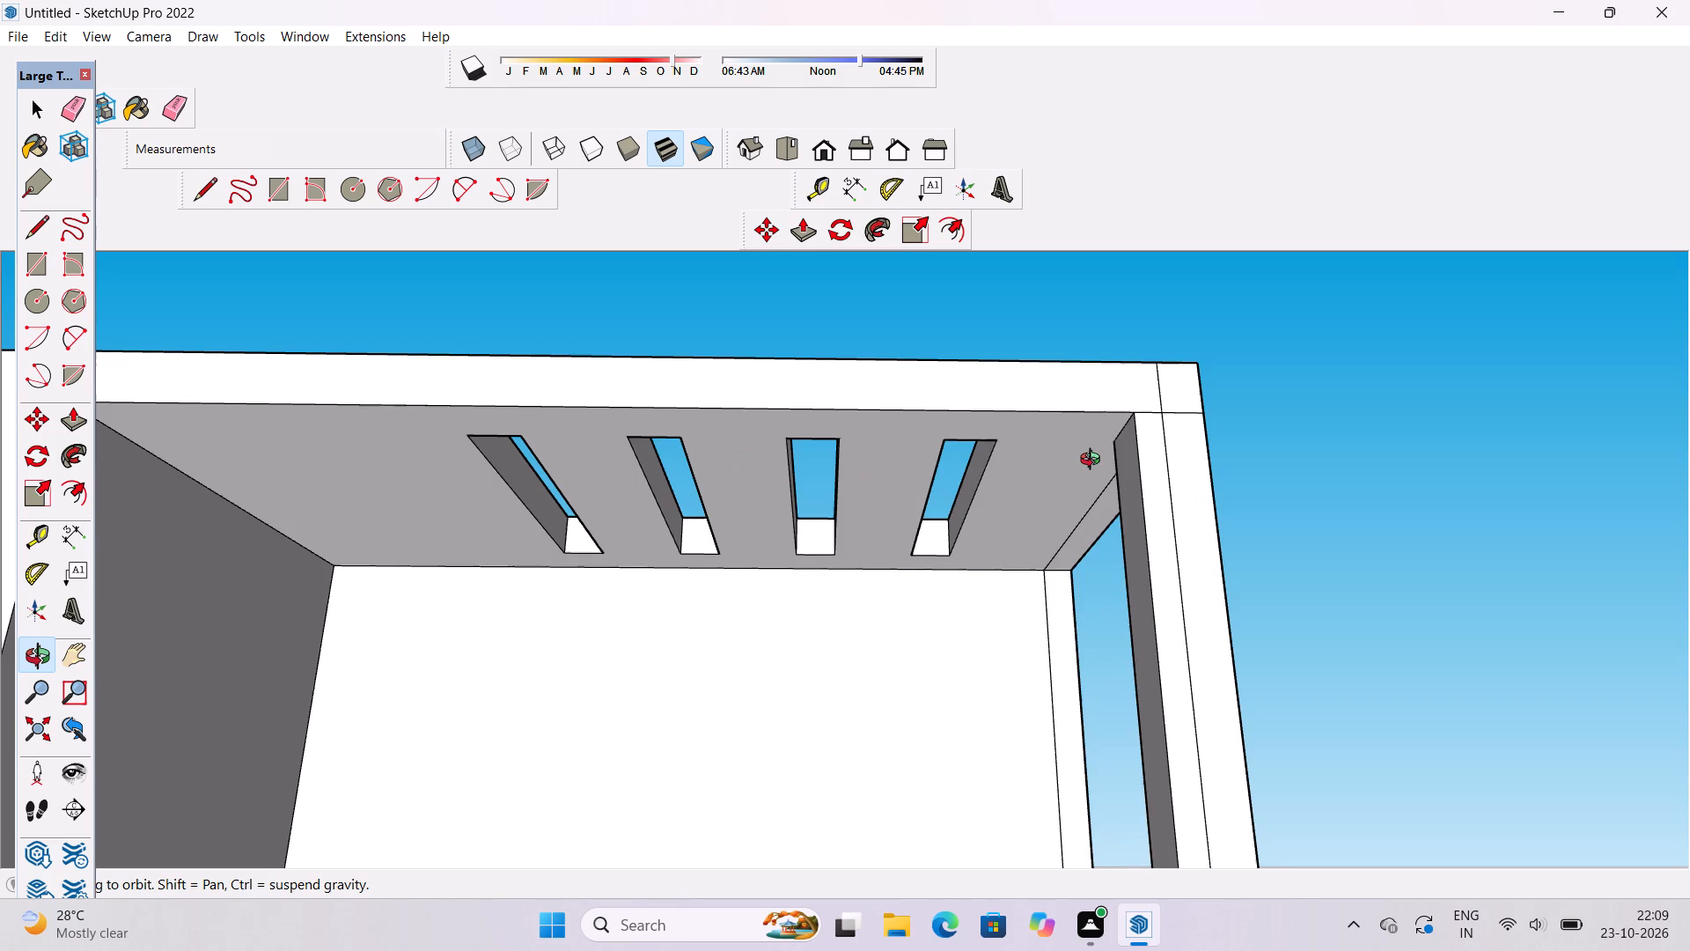
left_click_drag(1094, 461, 1072, 419)
scroll(1034, 455, "up", 4)
left_click_drag(1047, 468, 1043, 450)
key("c")
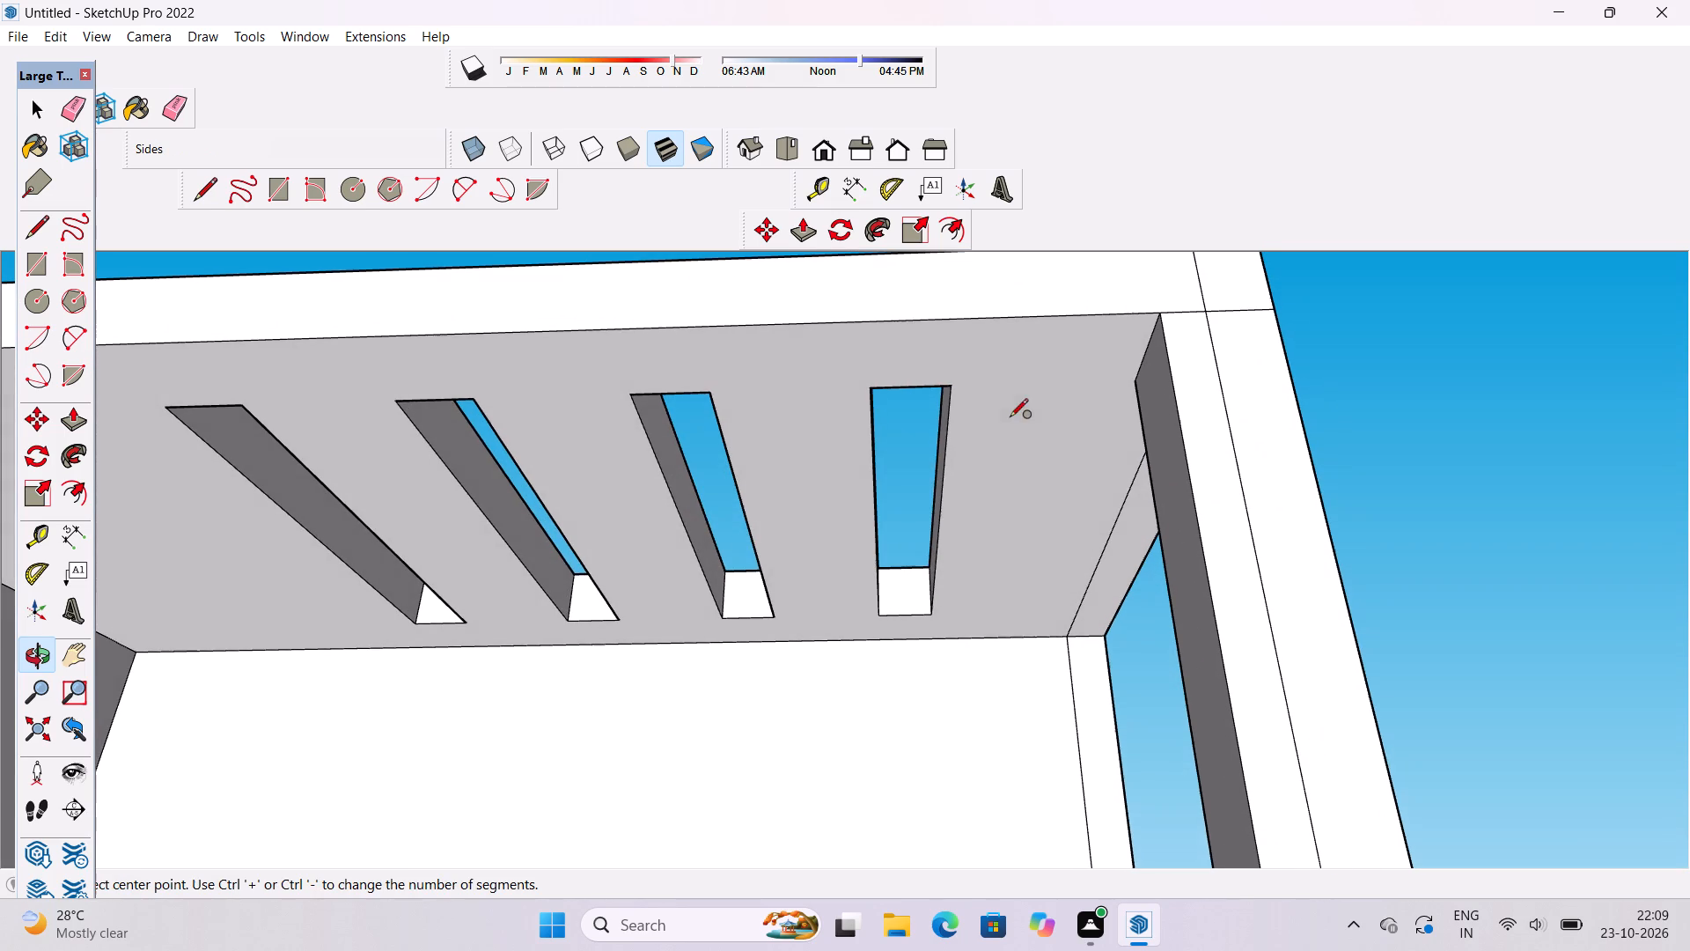
scroll(1008, 499, "down", 4)
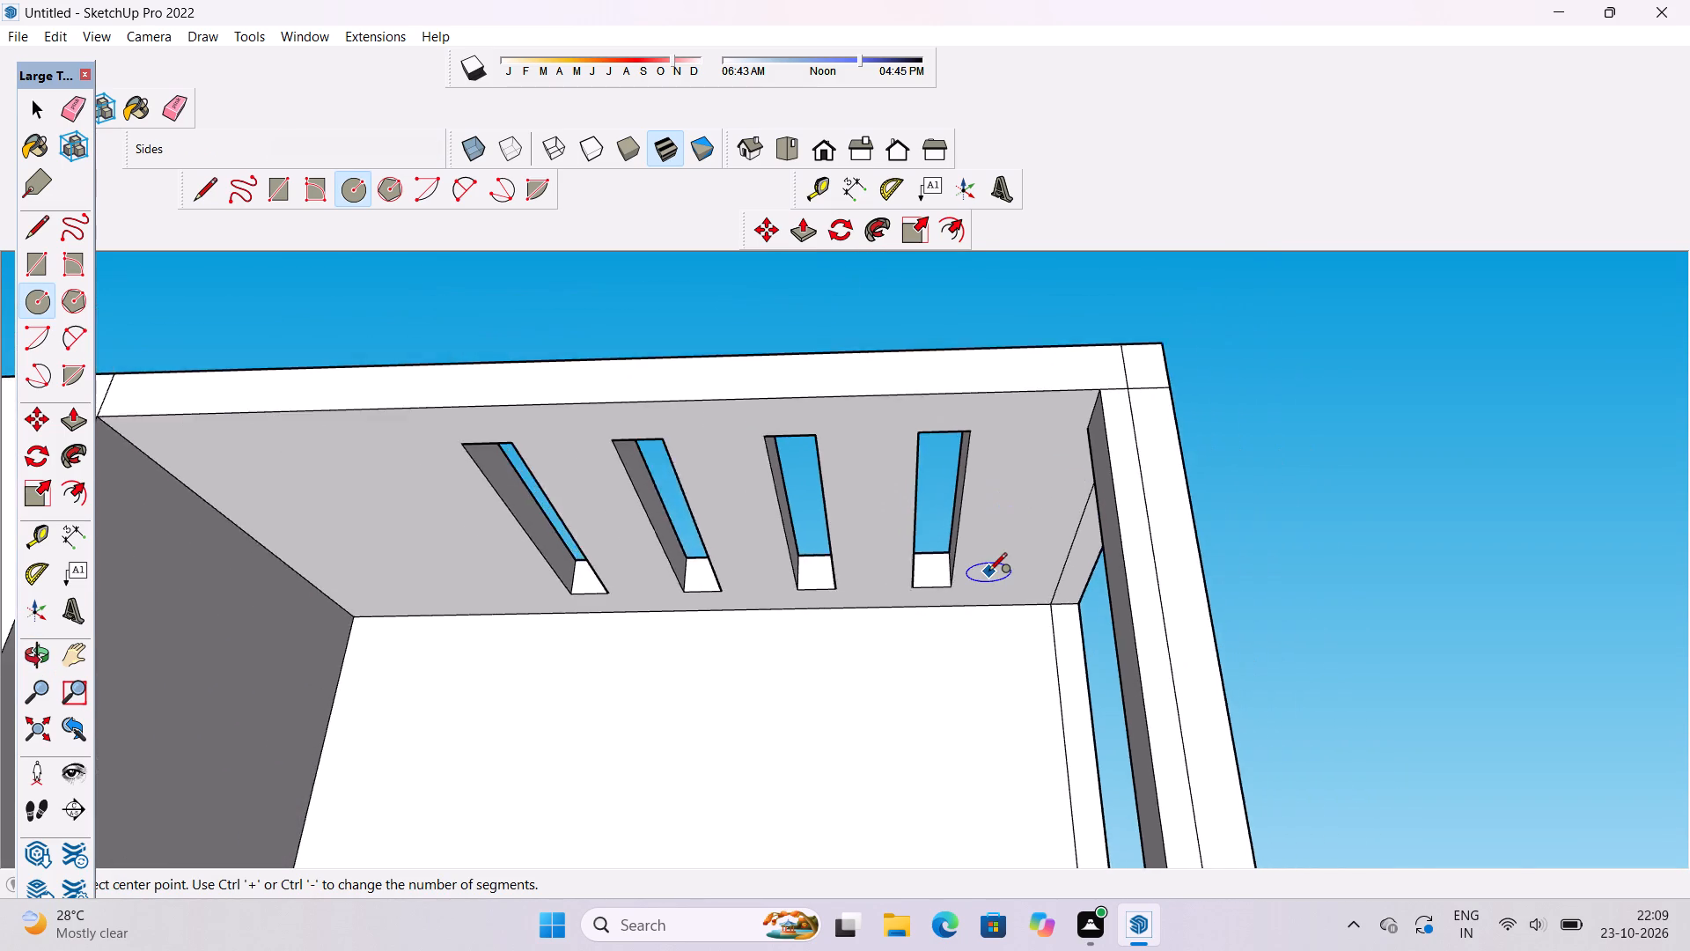
scroll(988, 572, "up", 7)
scroll(1011, 549, "down", 4)
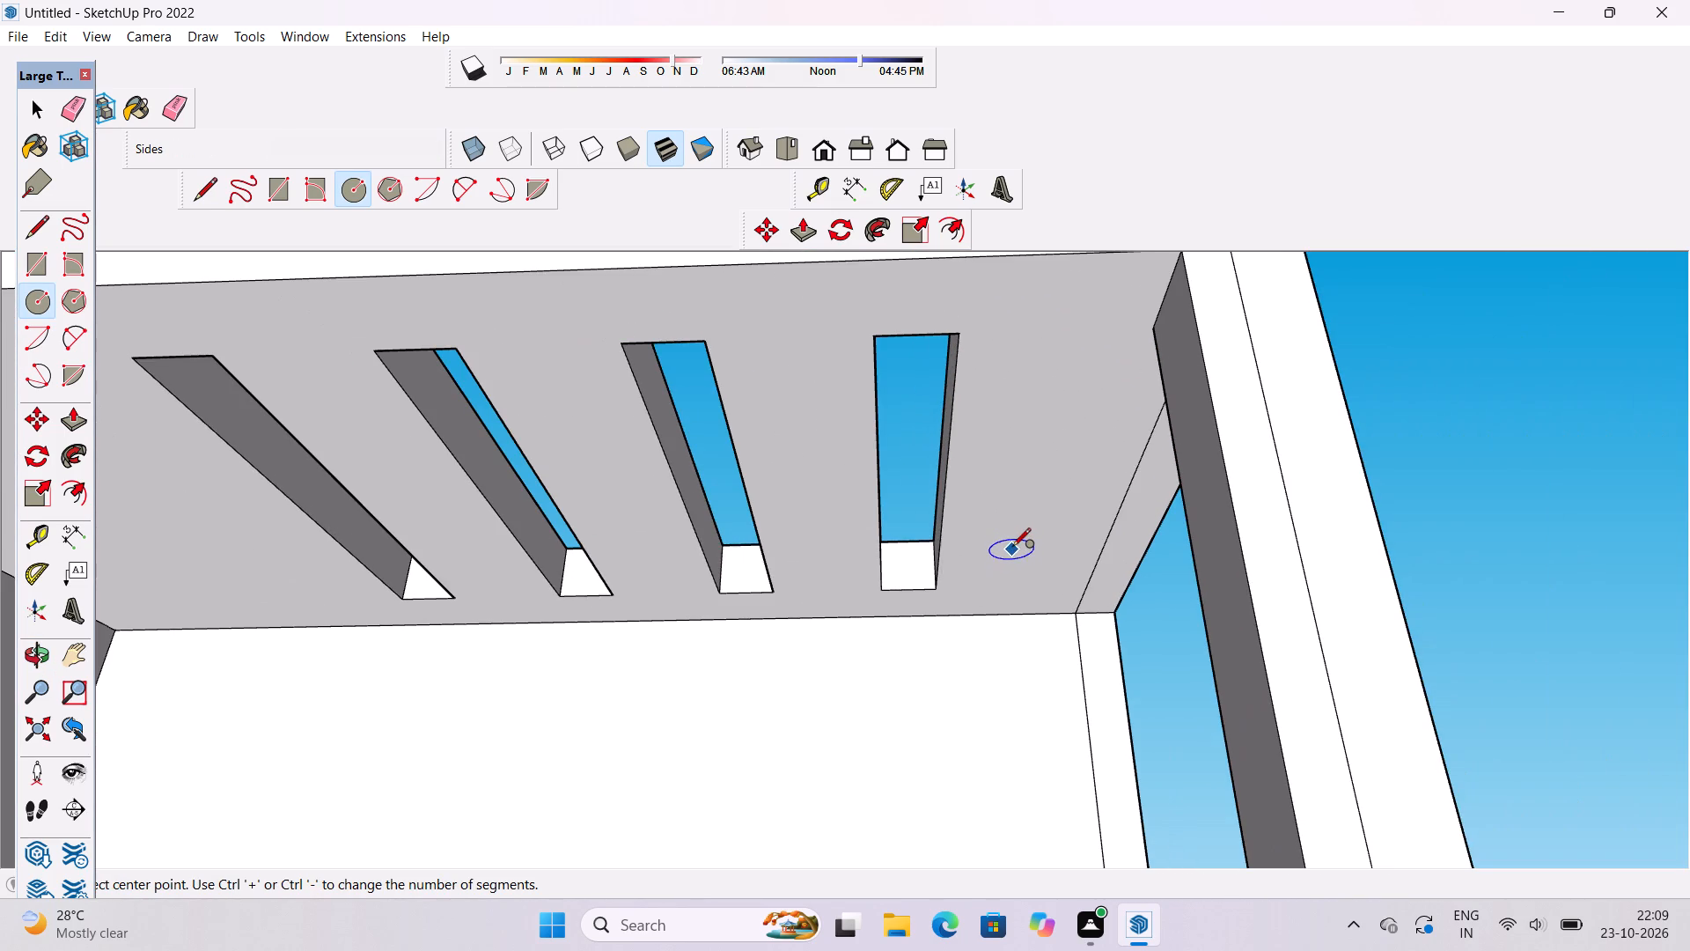
left_click(1033, 523)
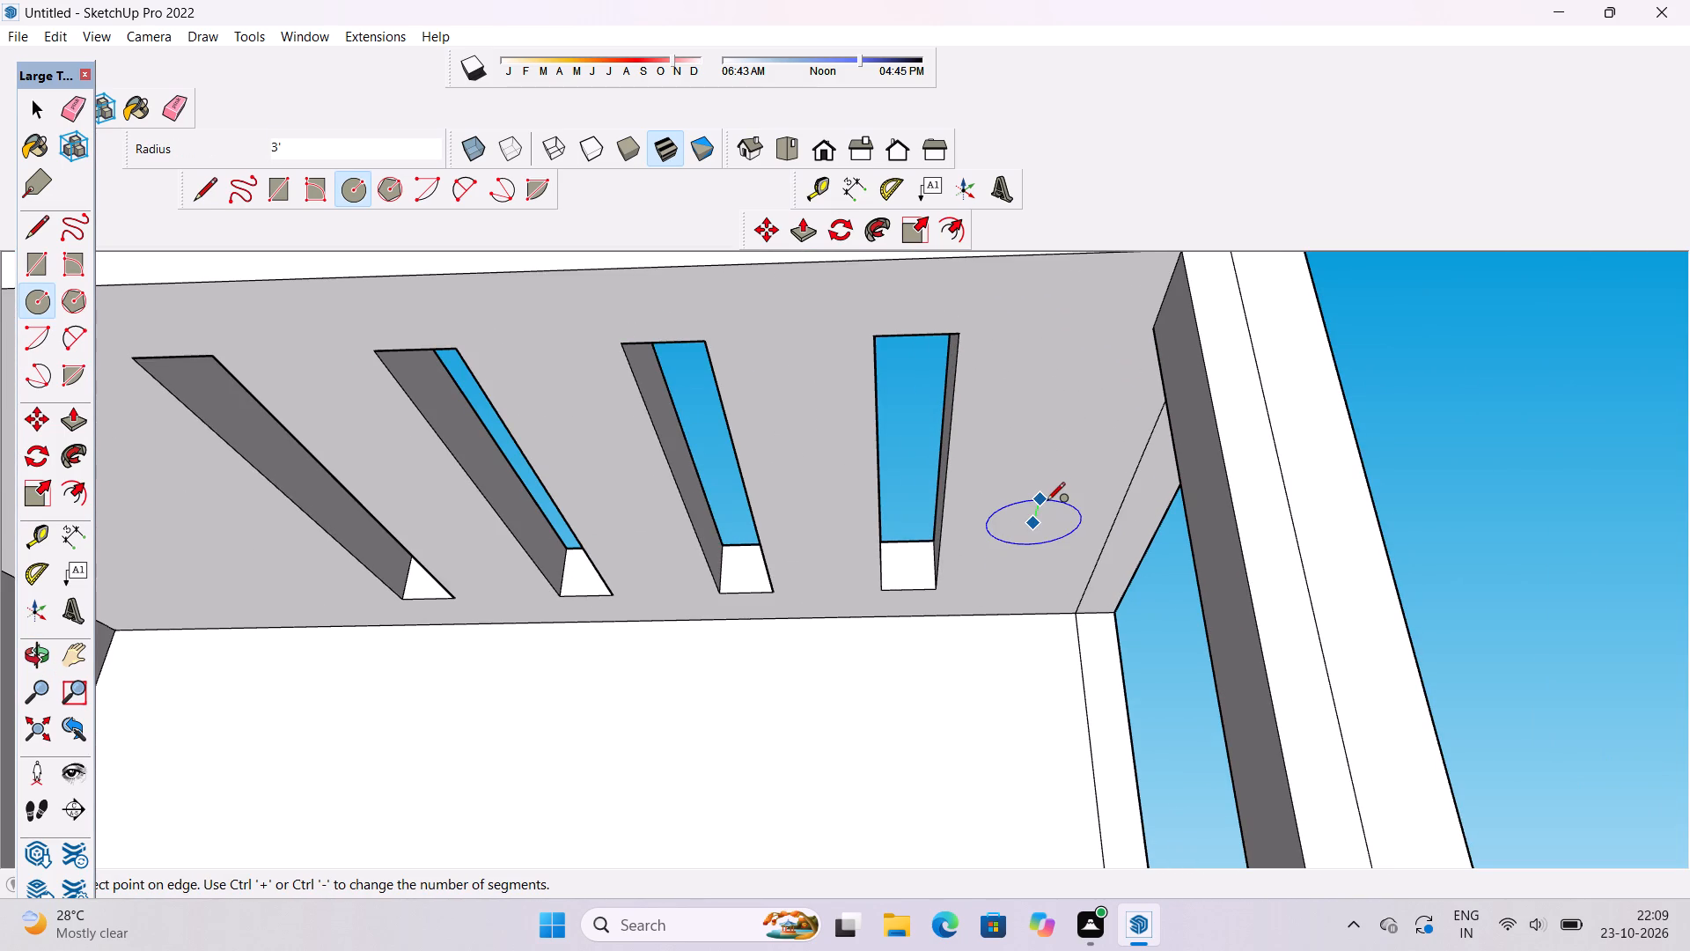
type("1.5'")
key("Return")
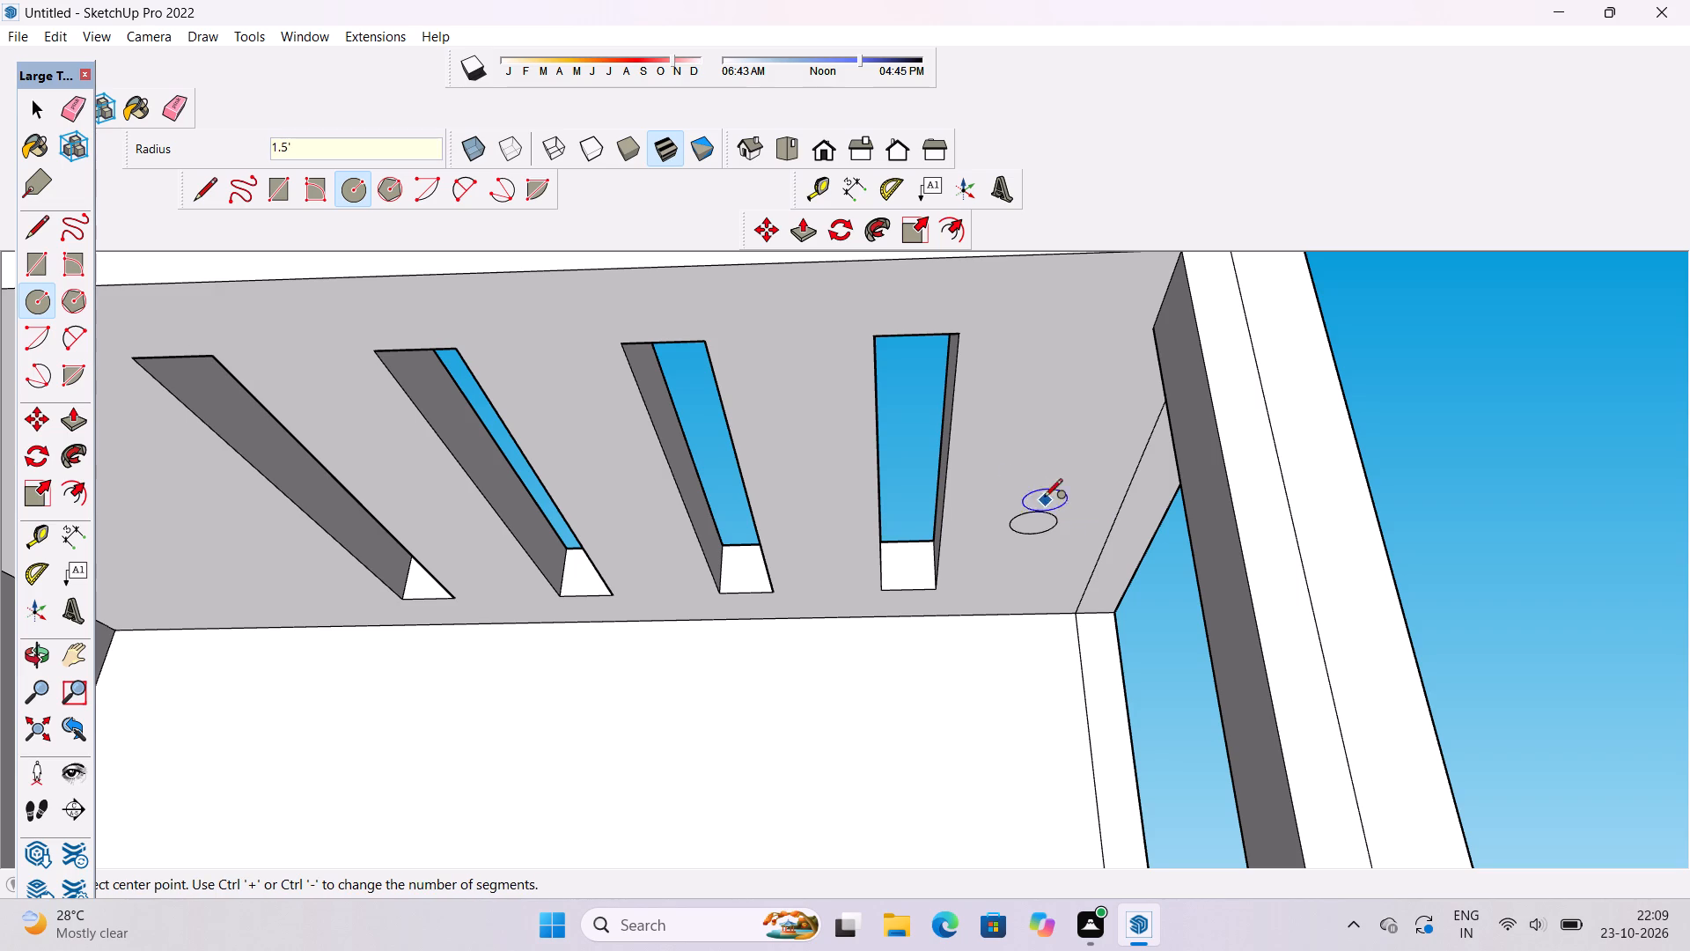
Copy the ceiling circle about 13' along the slots' direction, toward the terrace's open front.
left_click(44, 423)
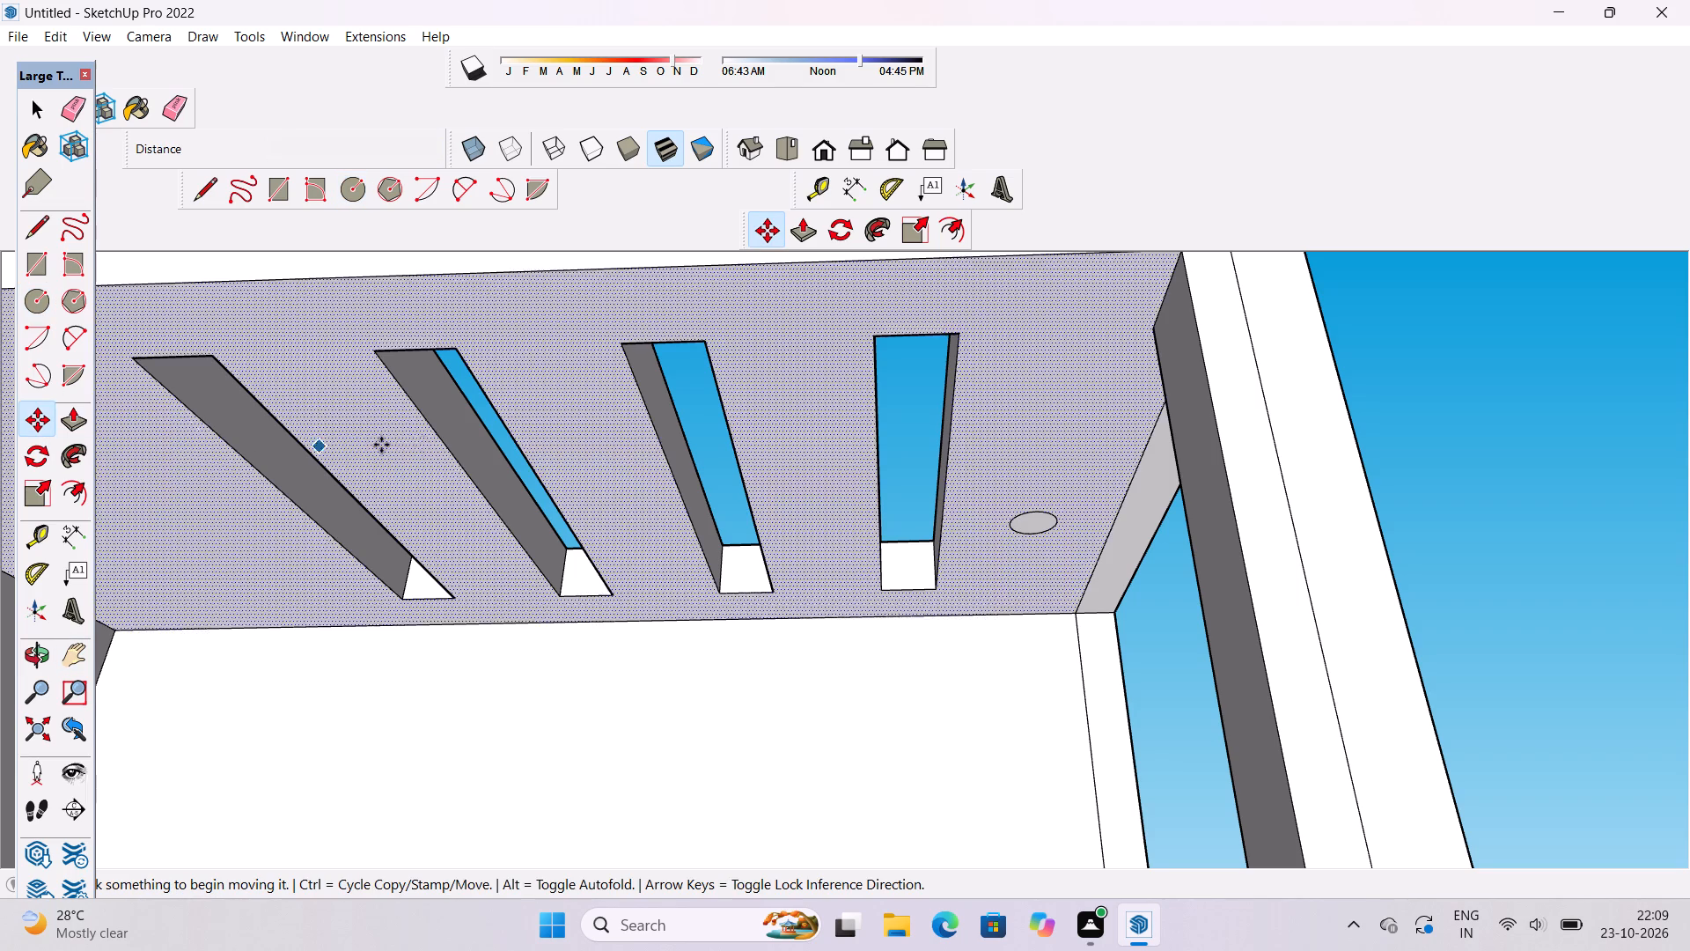
scroll(1062, 557, "up", 4)
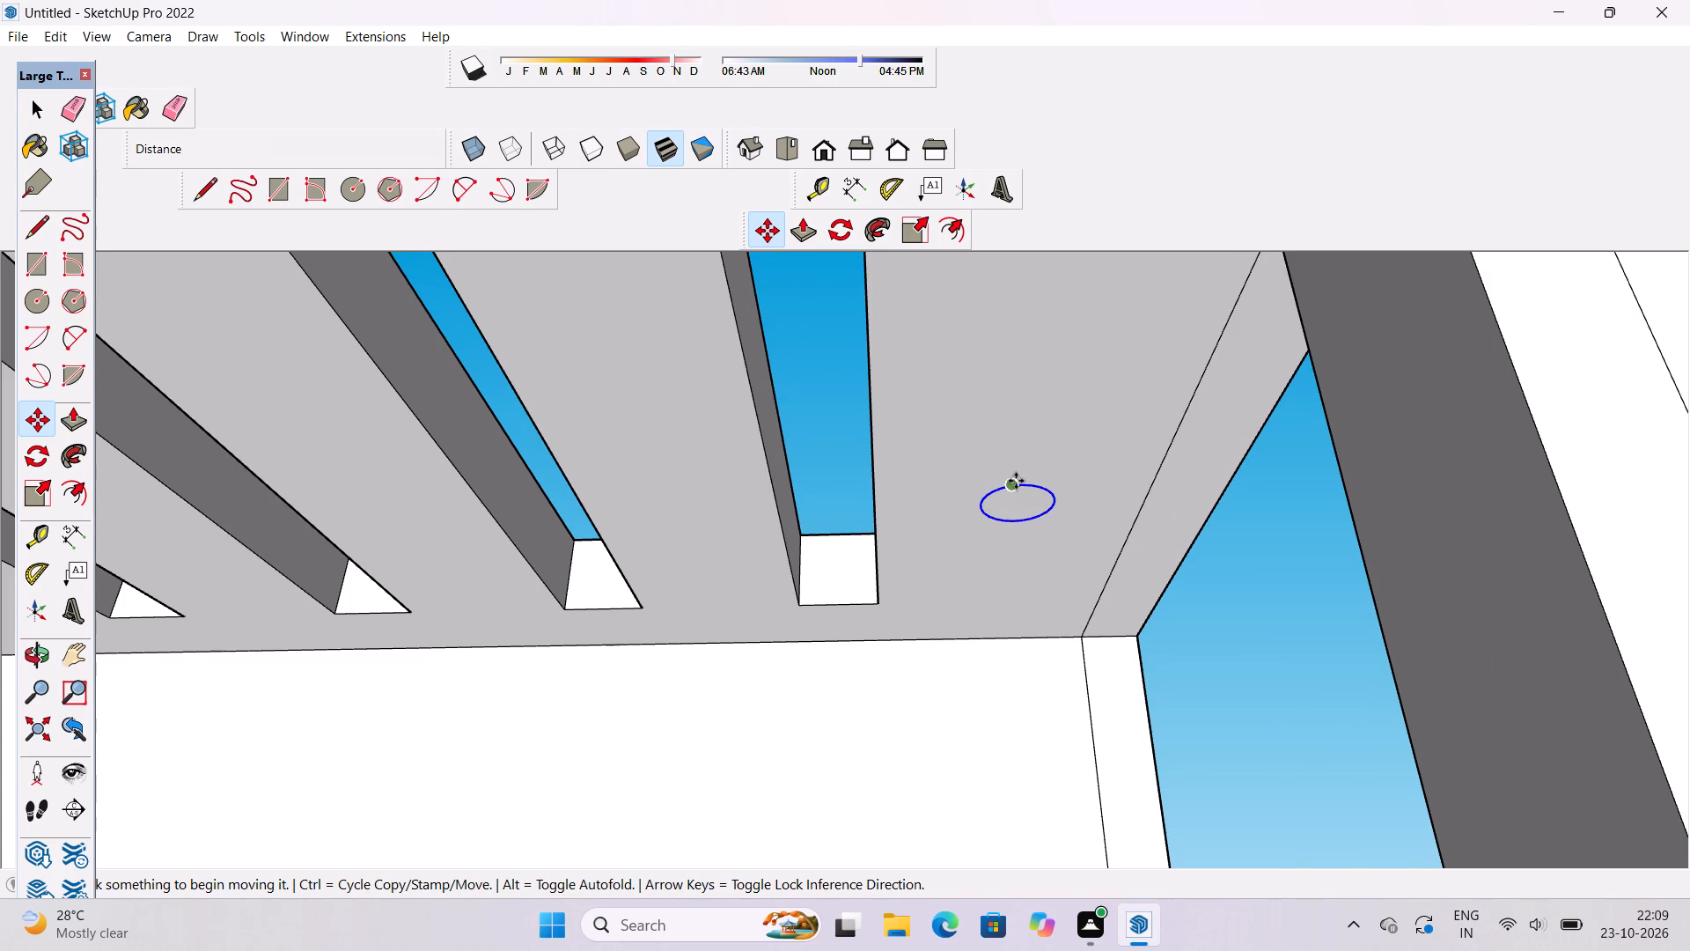
scroll(1016, 481, "down", 1)
scroll(1016, 481, "up", 2)
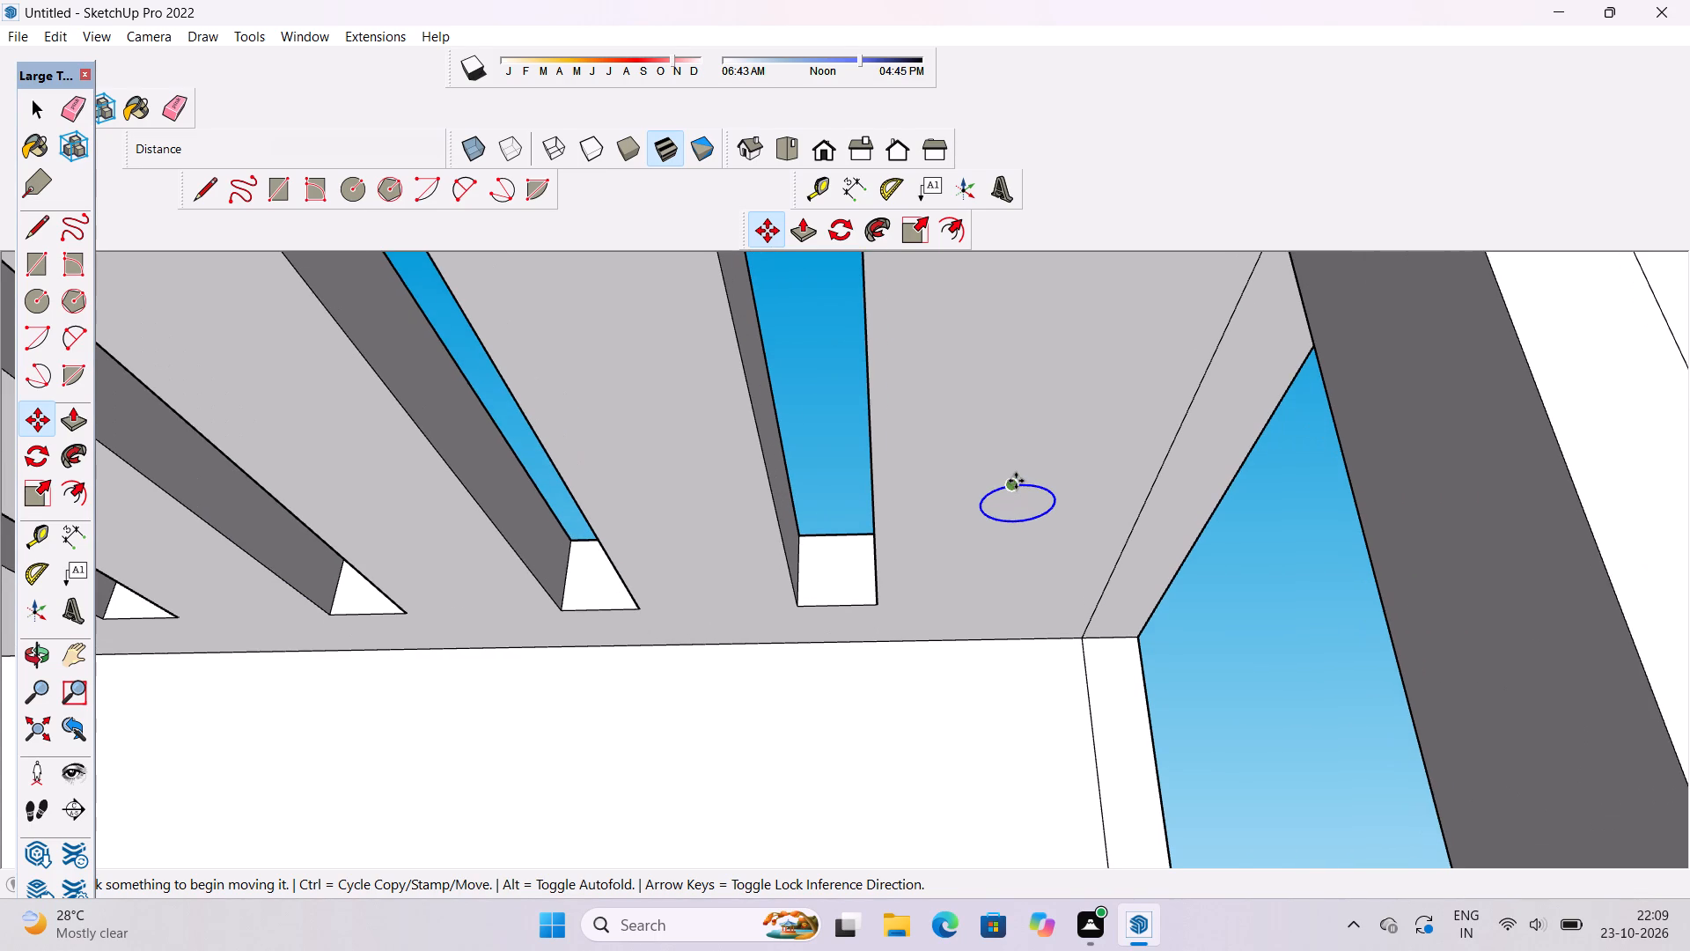
scroll(1016, 481, "down", 2)
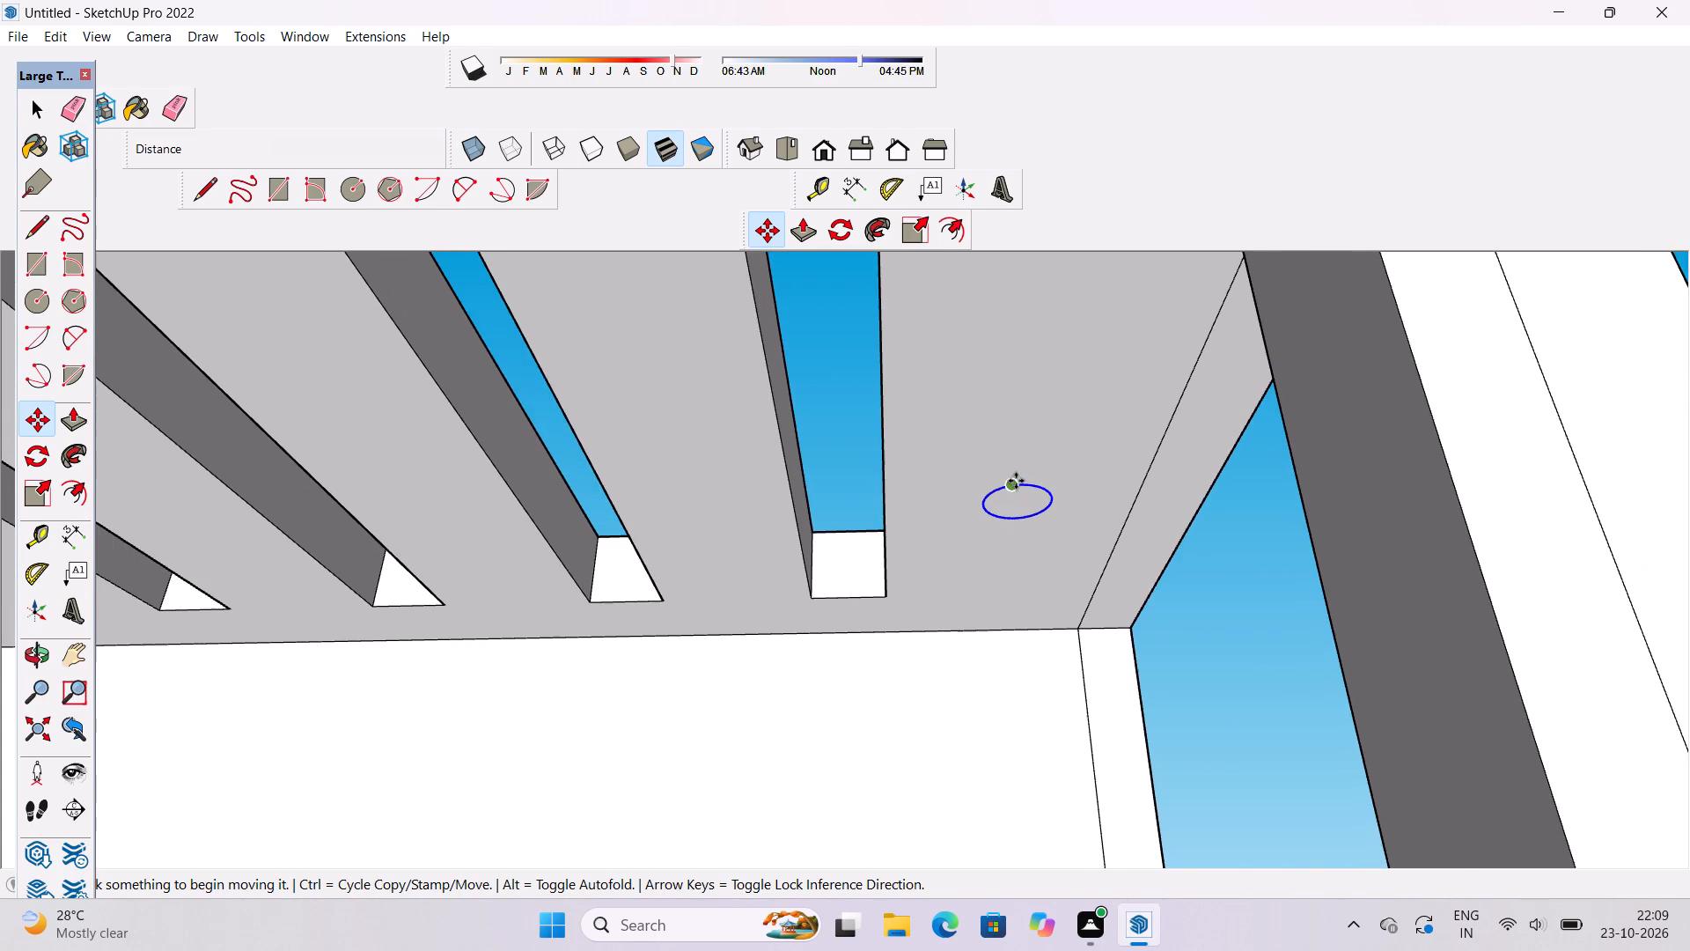
scroll(1016, 481, "up", 2)
scroll(1016, 481, "down", 2)
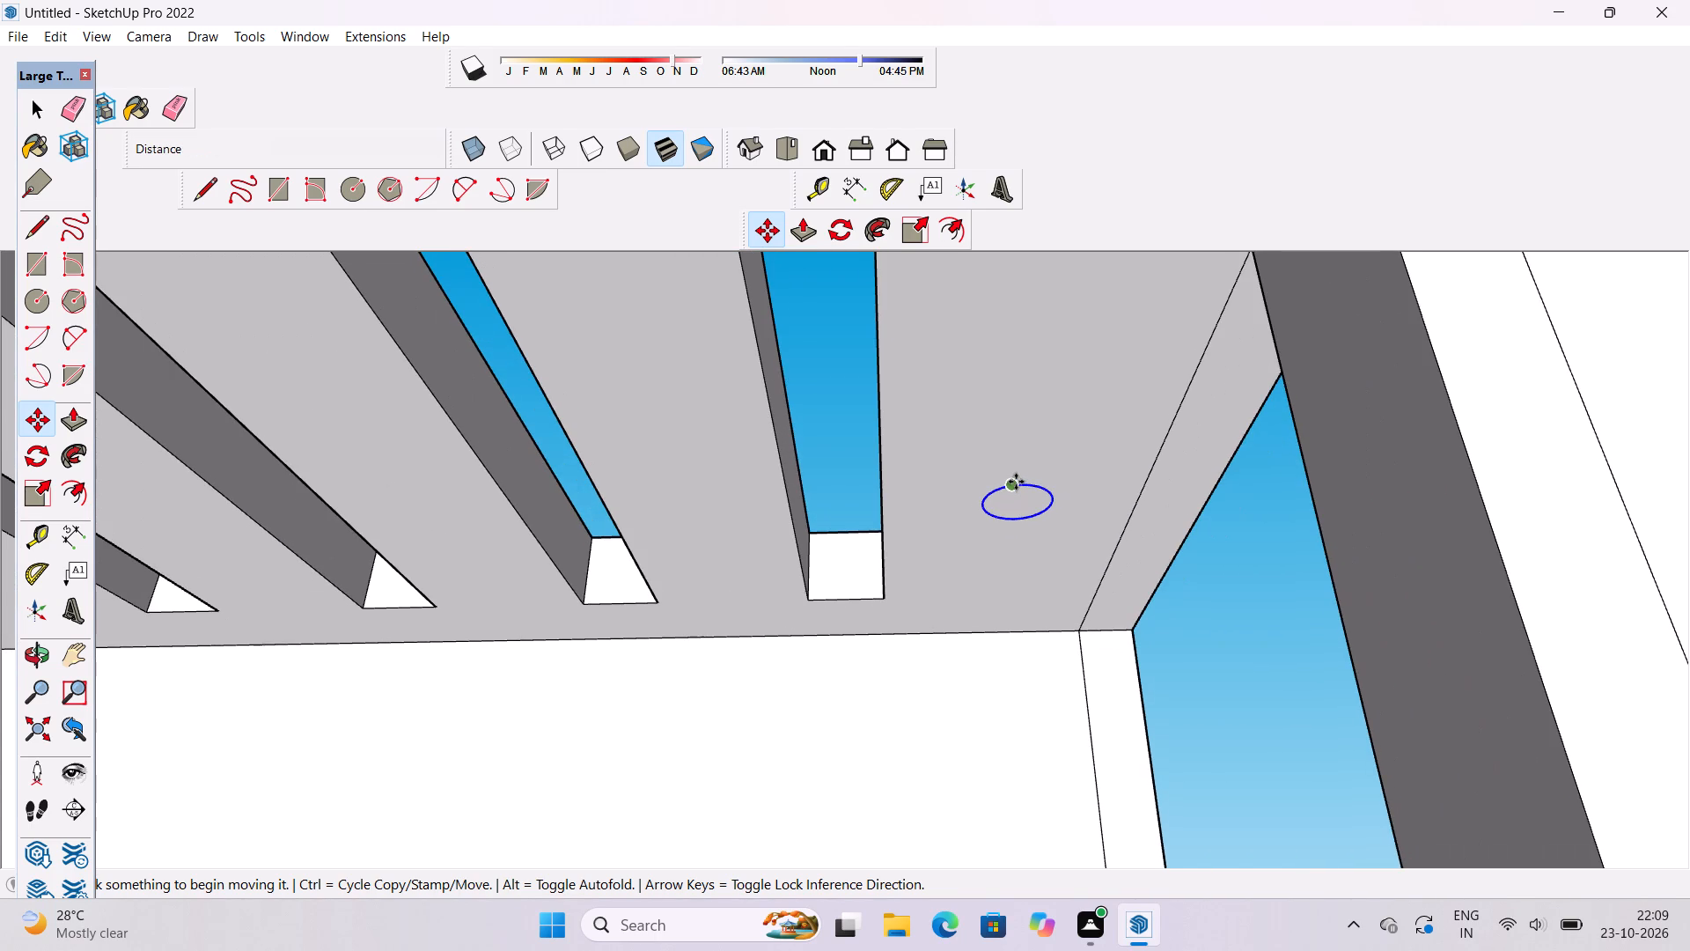
scroll(1016, 482, "up", 1)
left_click(1016, 482, "ctrl")
scroll(1005, 464, "down", 5)
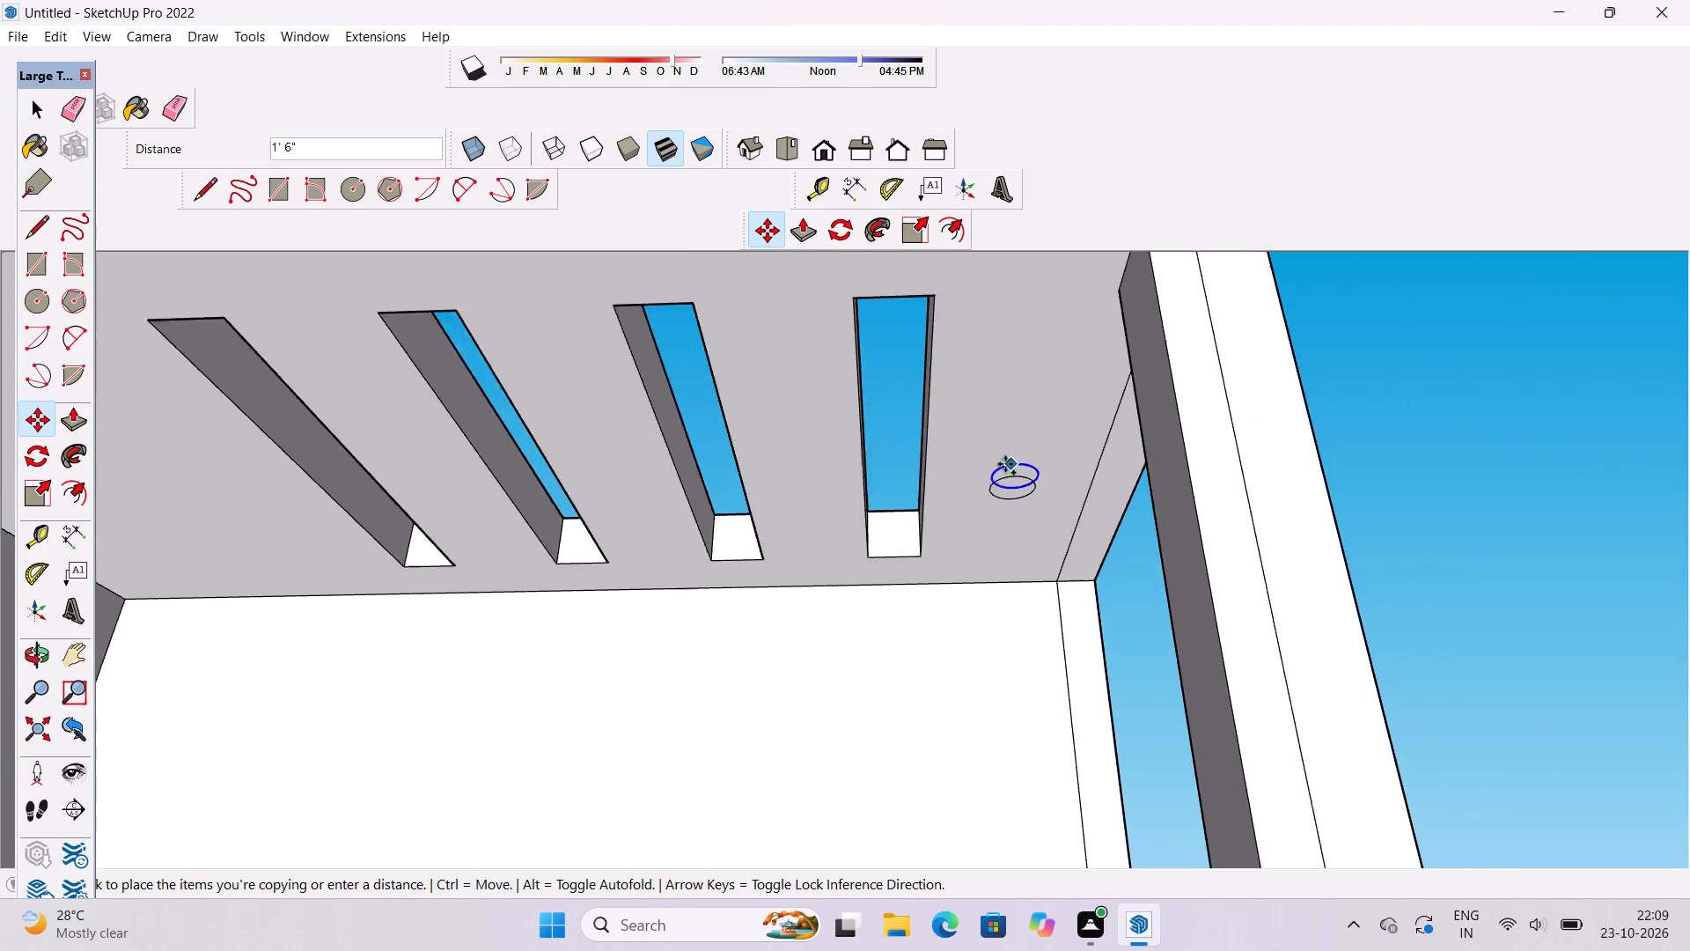
scroll(1005, 464, "down", 5)
scroll(990, 408, "up", 3)
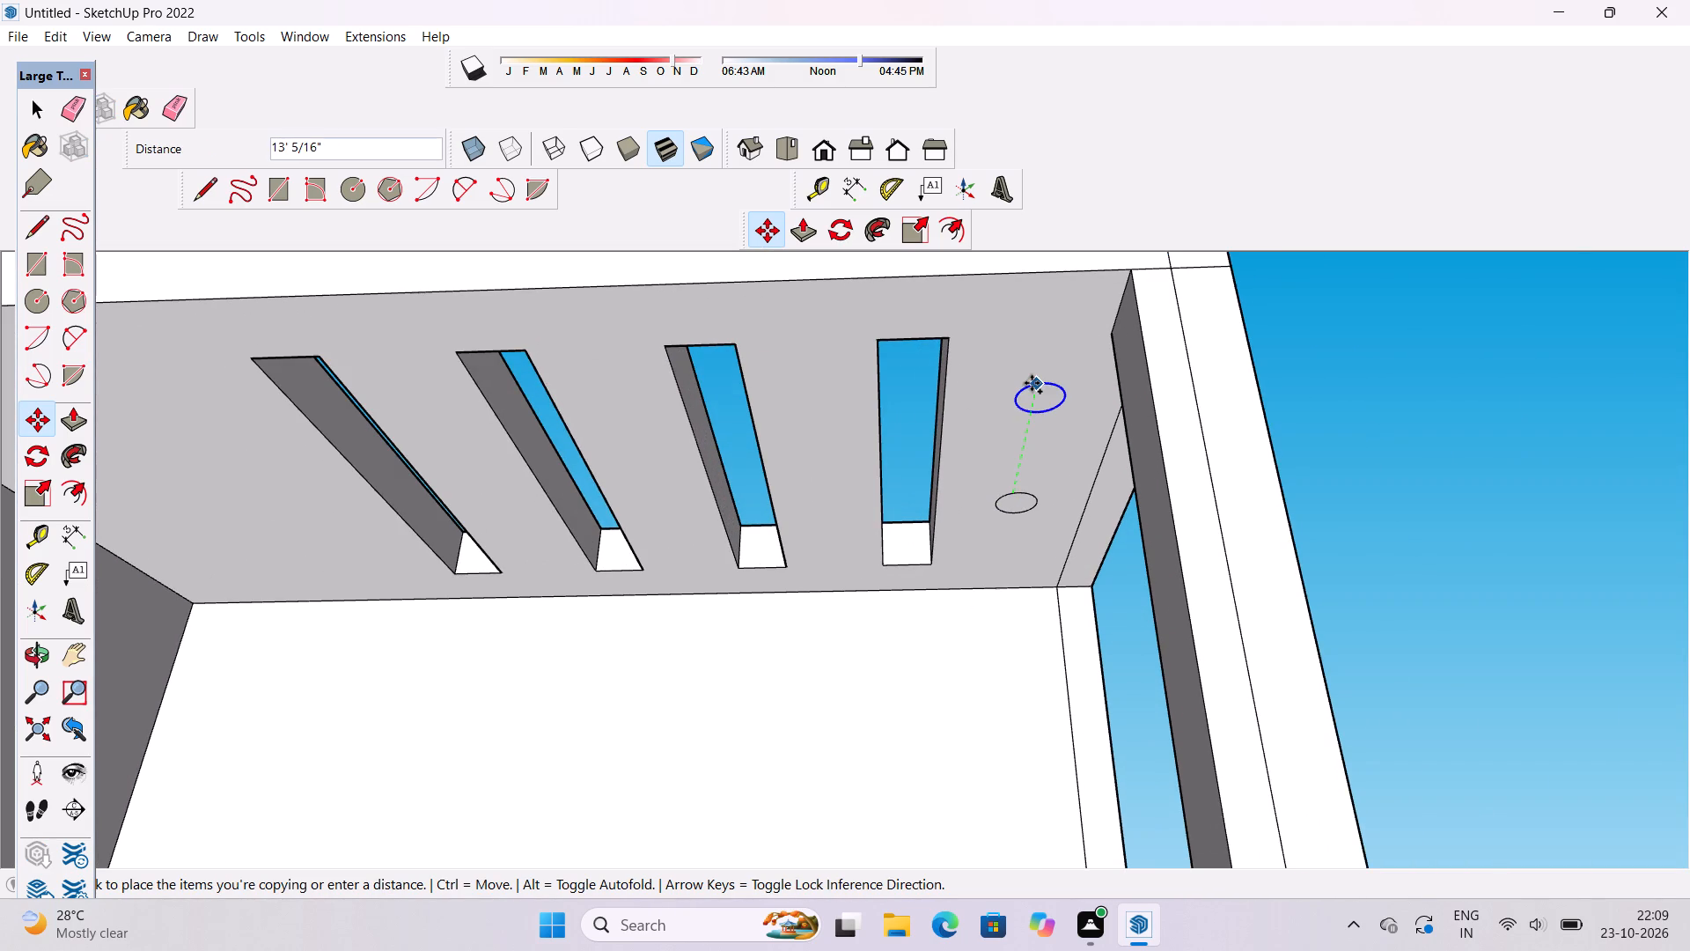
left_click(1032, 383)
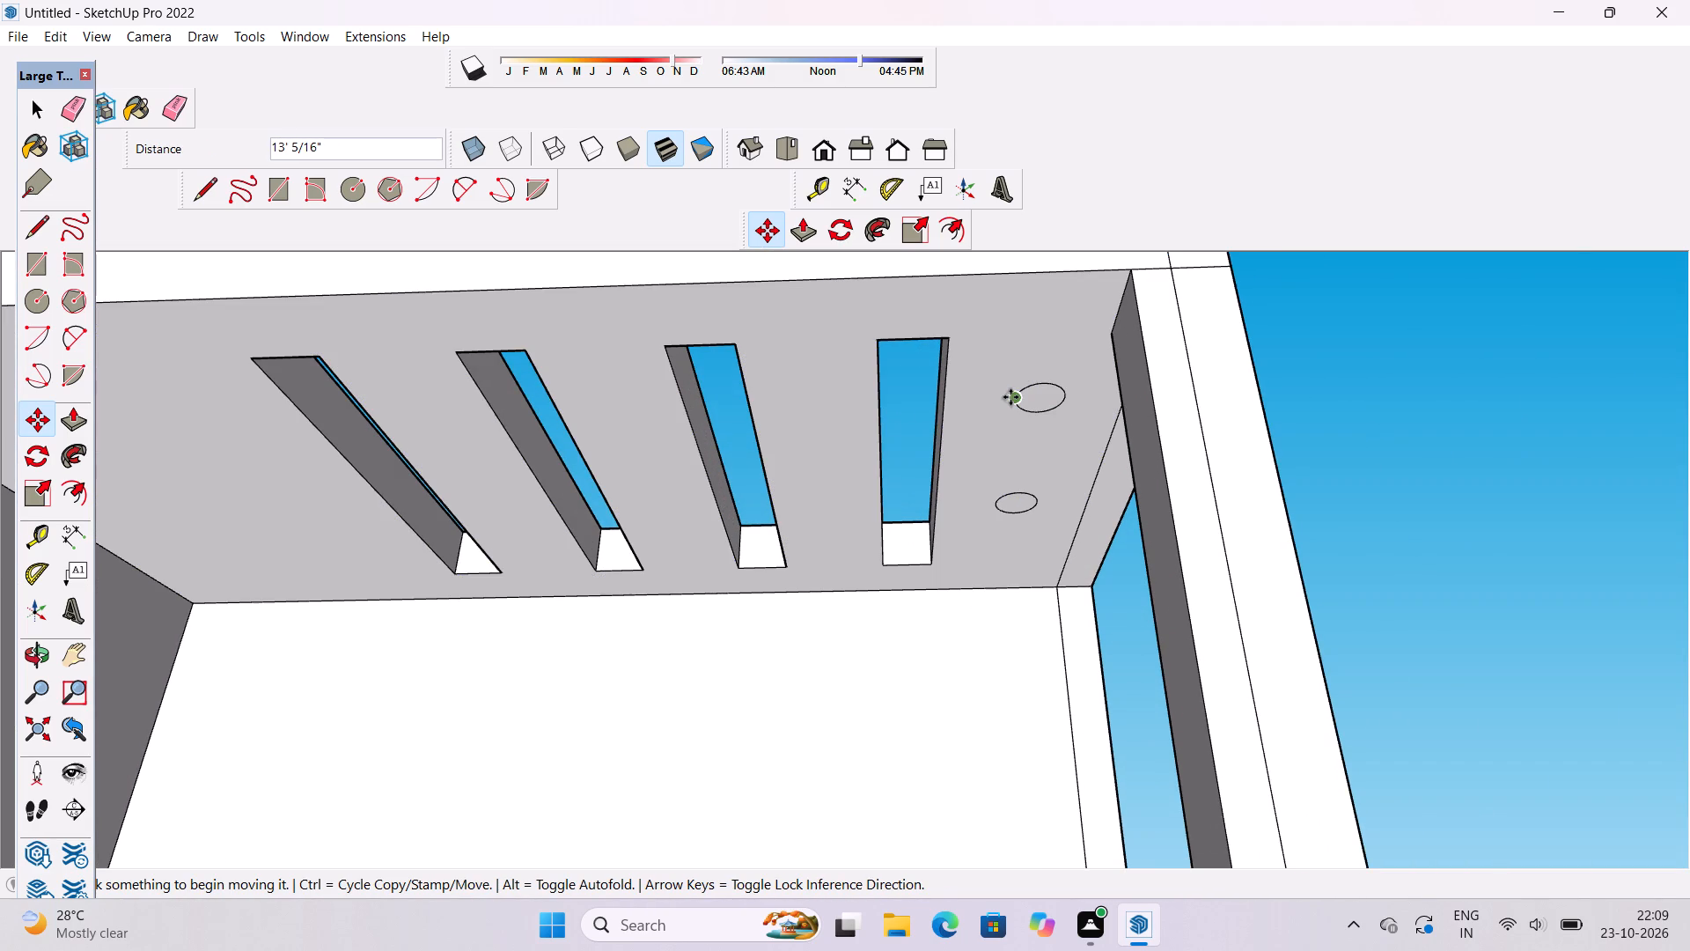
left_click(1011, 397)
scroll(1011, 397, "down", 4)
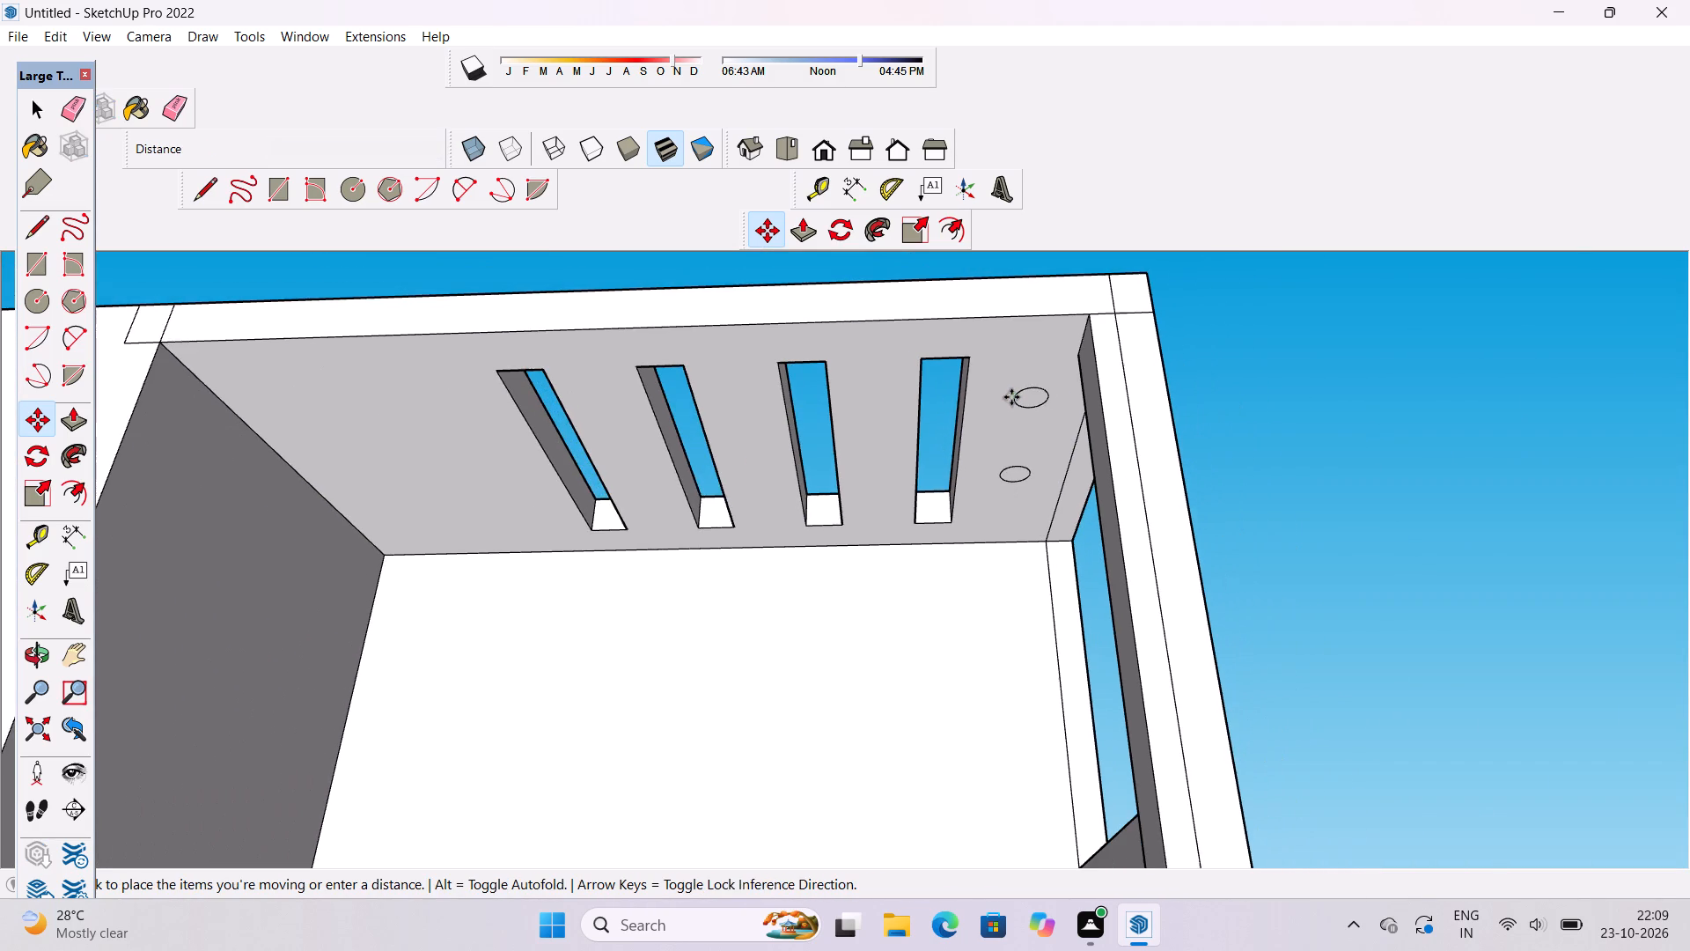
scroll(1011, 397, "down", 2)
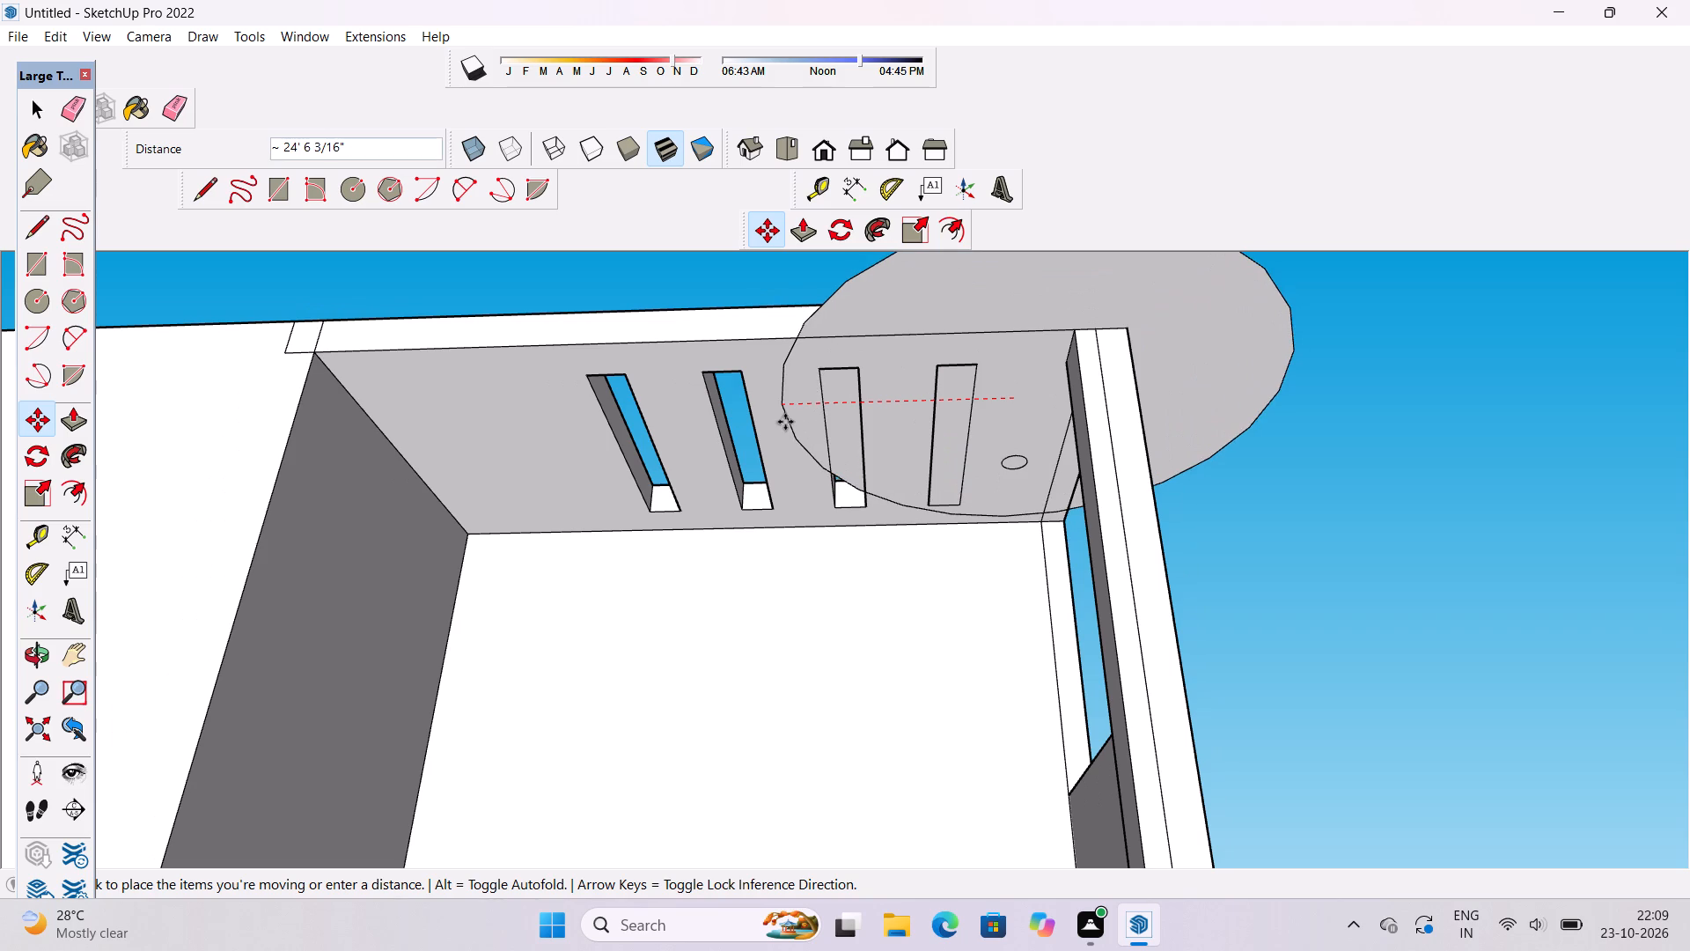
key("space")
Copy the front circle about 56' 10" across the ceiling, past all four slots to the building-wall side.
scroll(1041, 407, "up", 5)
double_click(1026, 387)
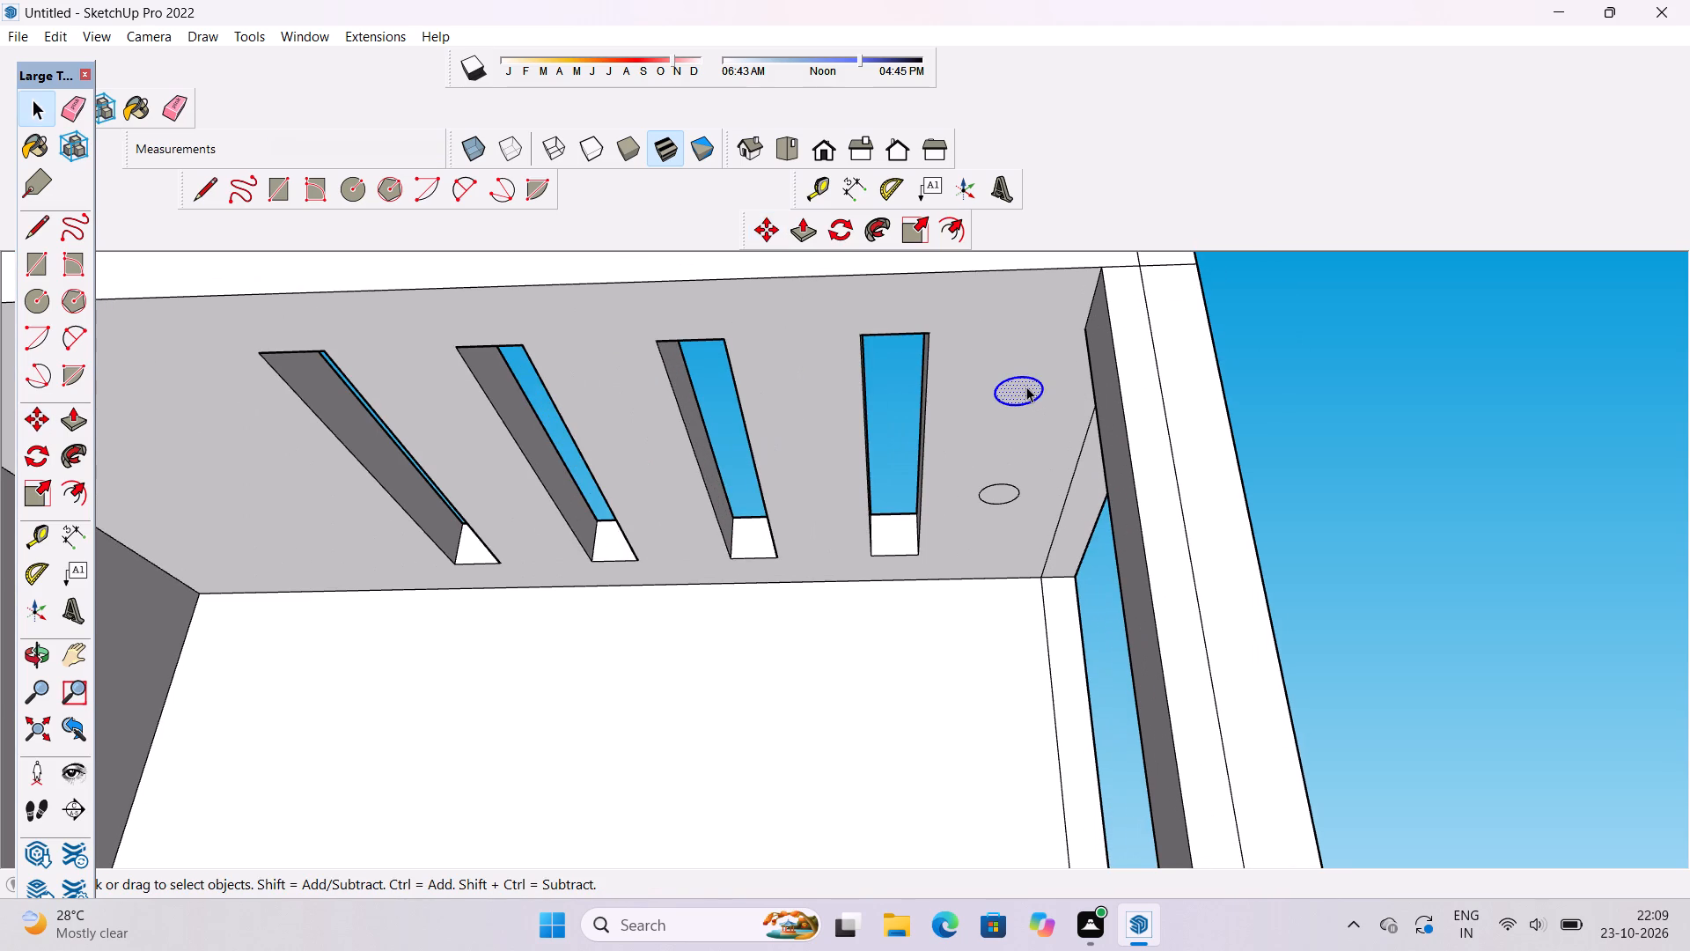
key("m")
scroll(1160, 376, "down", 4)
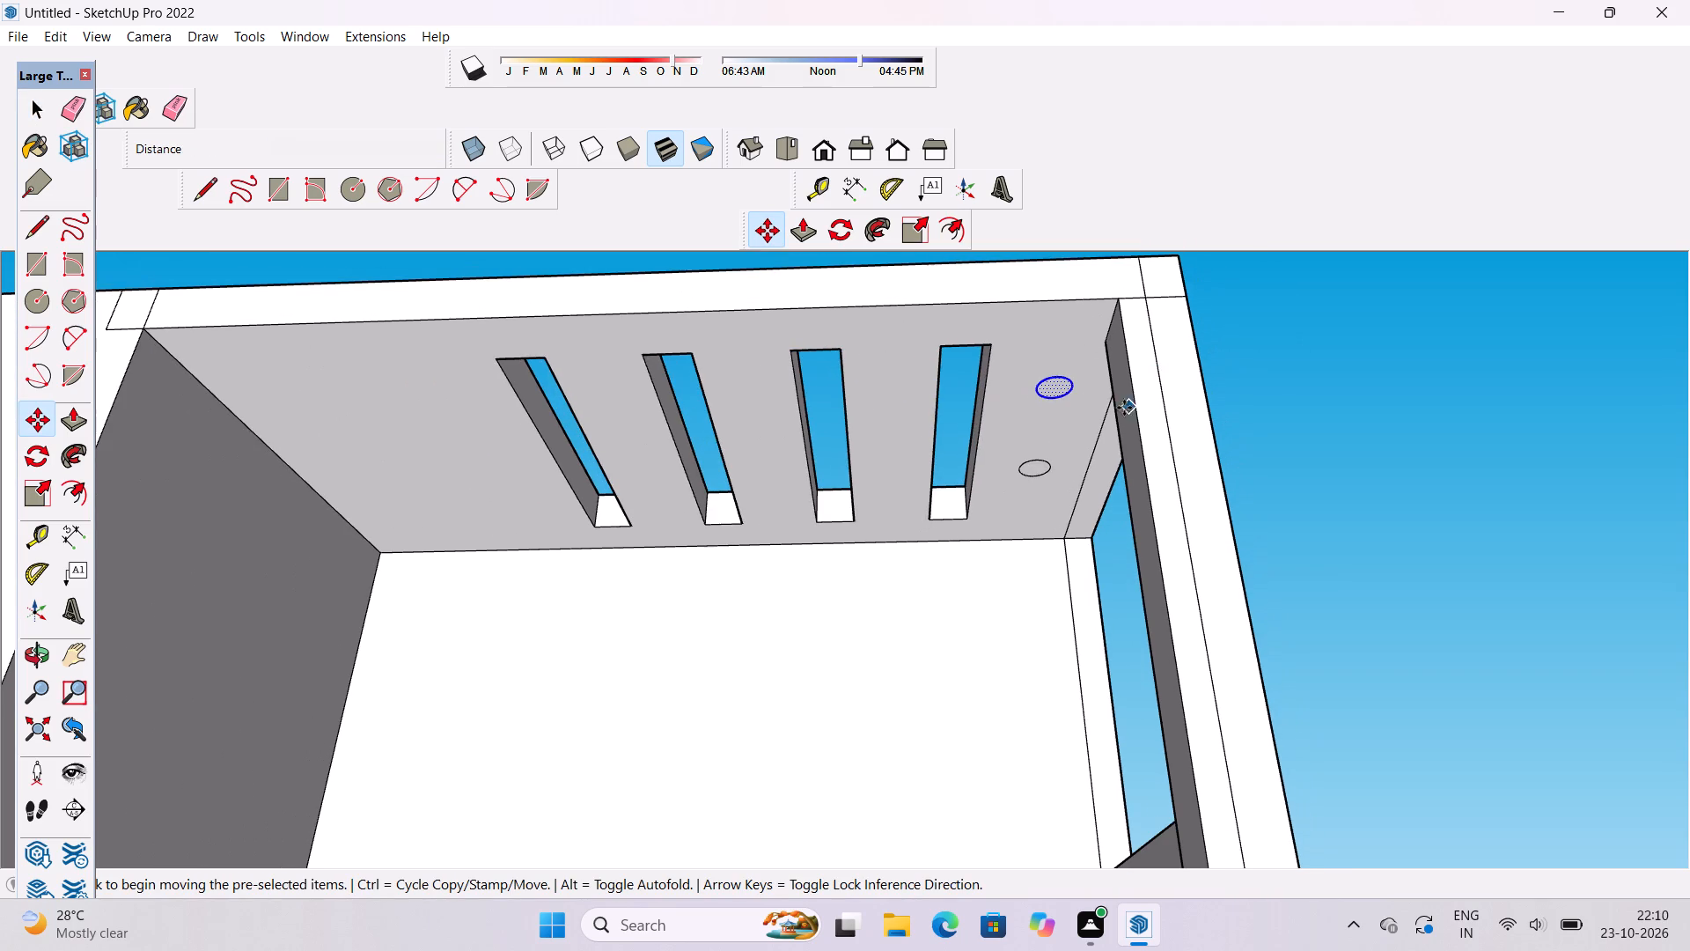
left_click(1041, 387)
scroll(1041, 387, "down", 6)
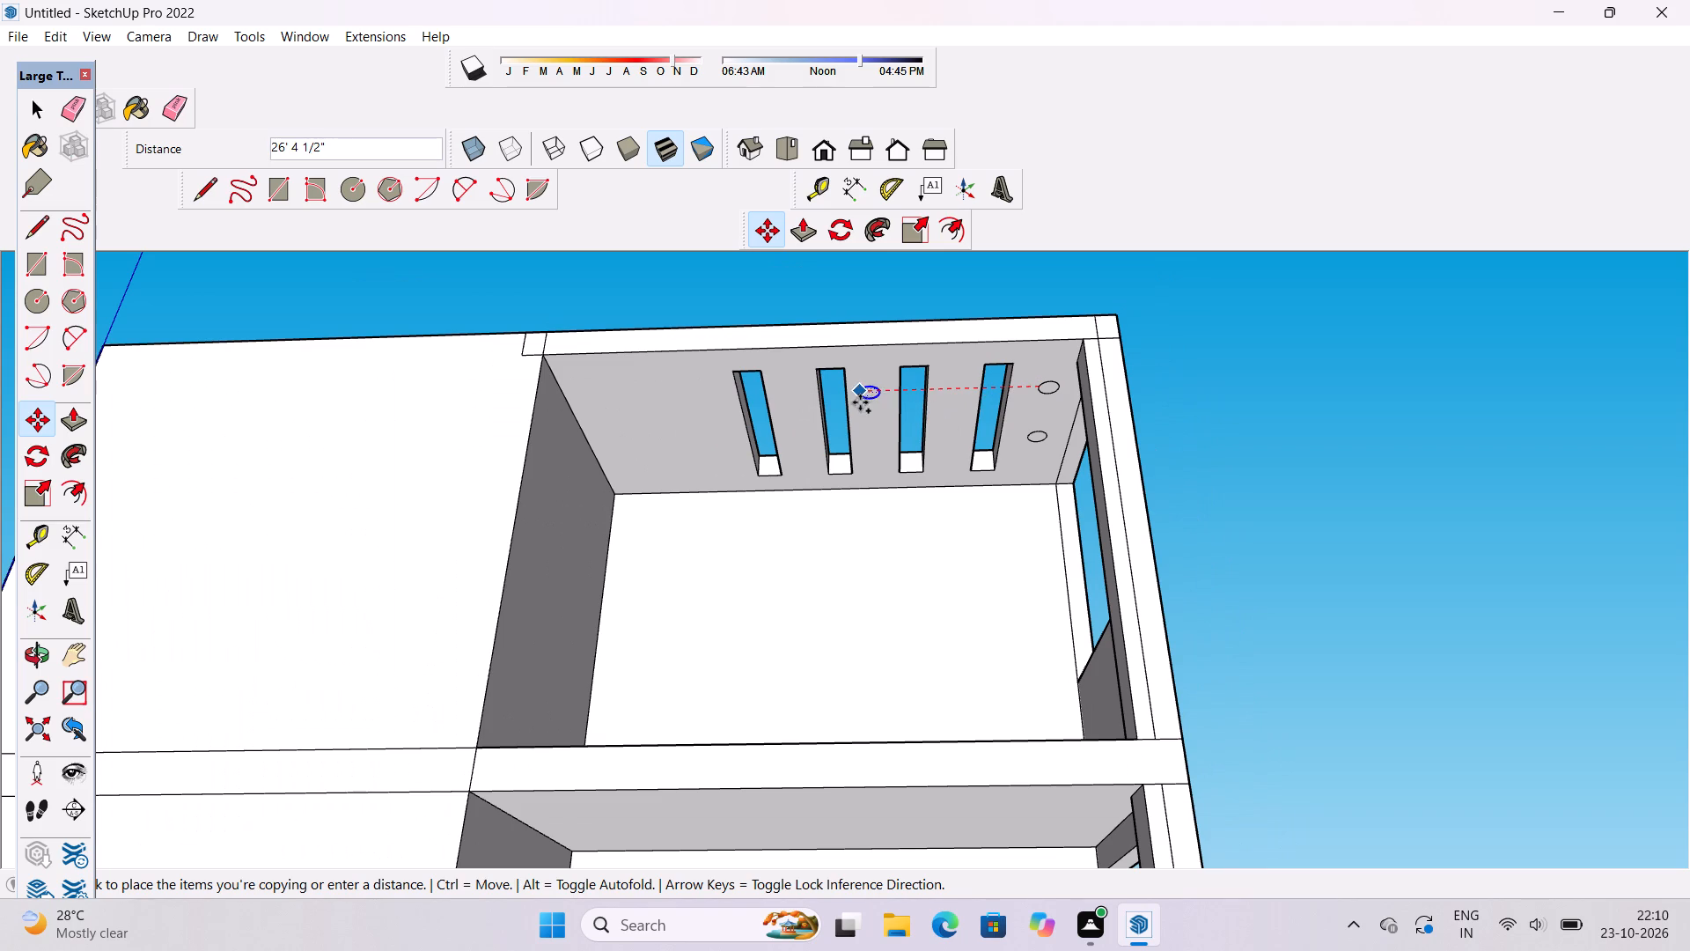
scroll(744, 396, "up", 2)
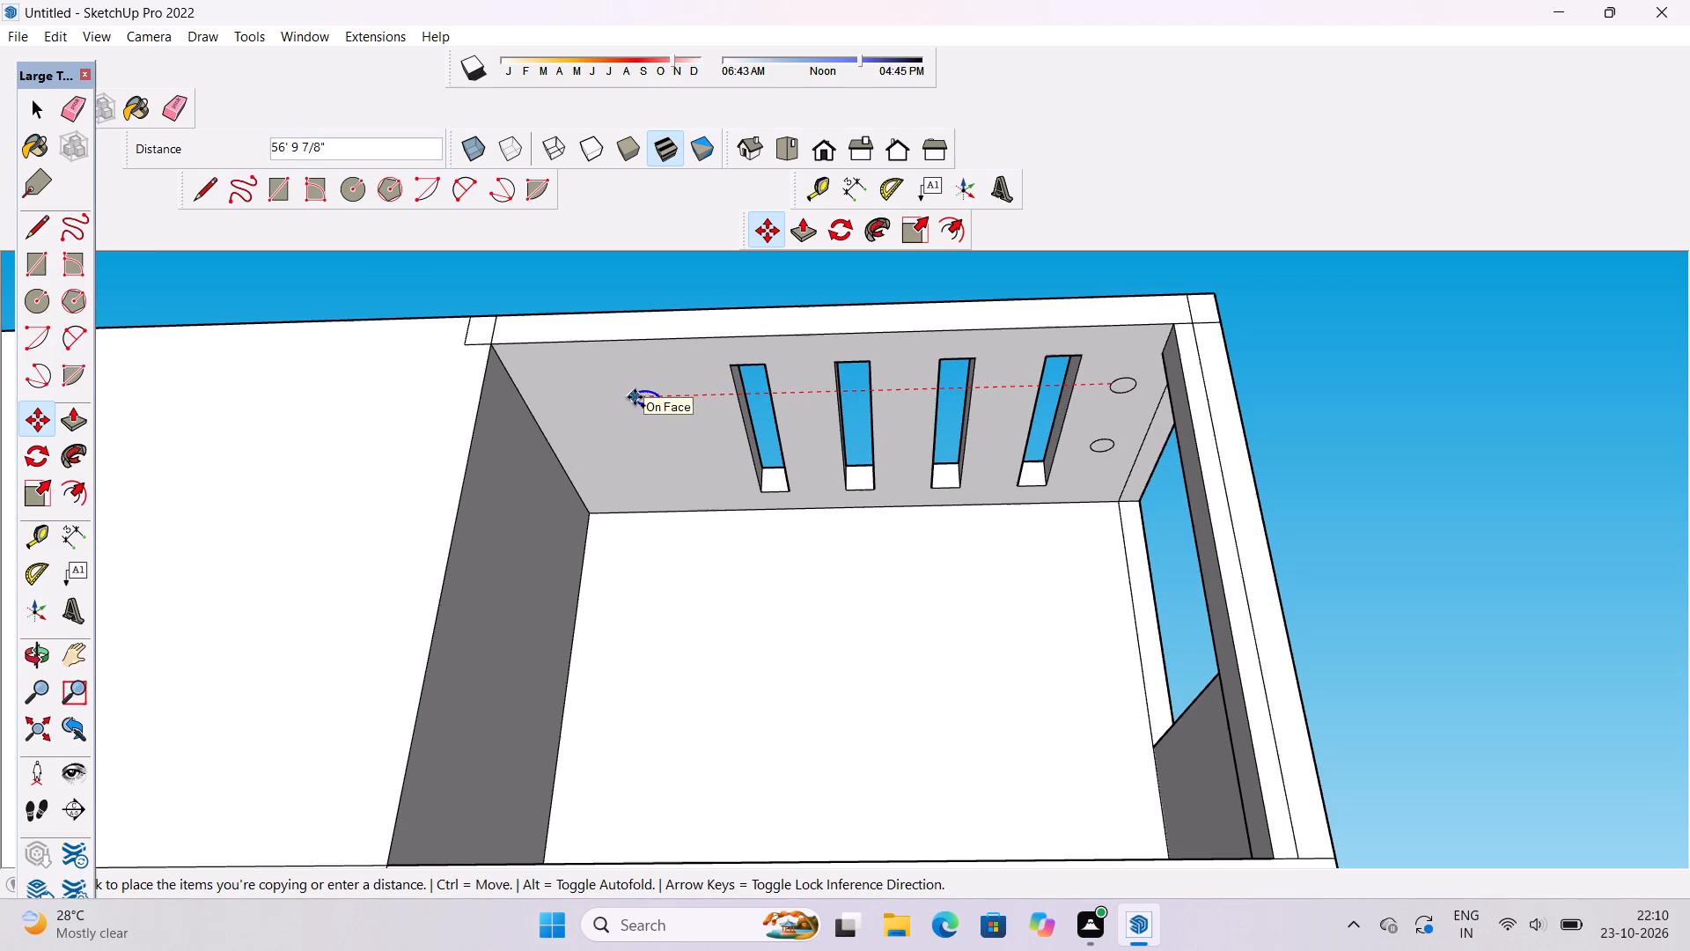
left_click(635, 397)
Copy the wall-side circle about 12' 10" toward the back, in line with the rear circle beyond the slots.
scroll(635, 411, "up", 5)
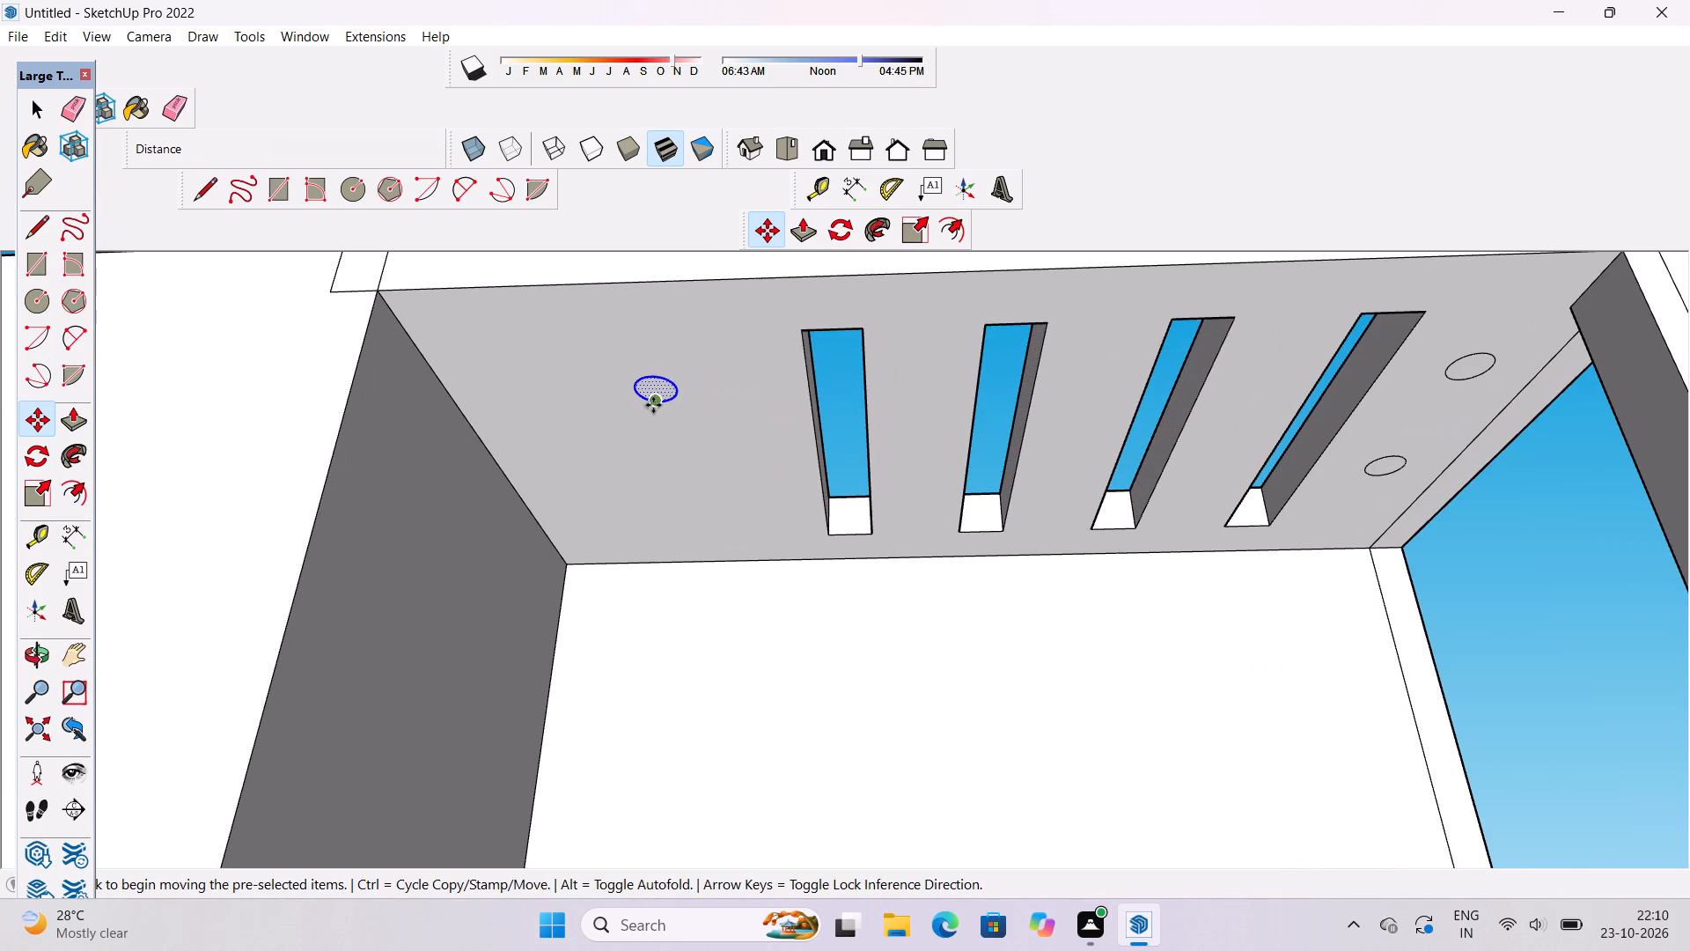
left_click(654, 406)
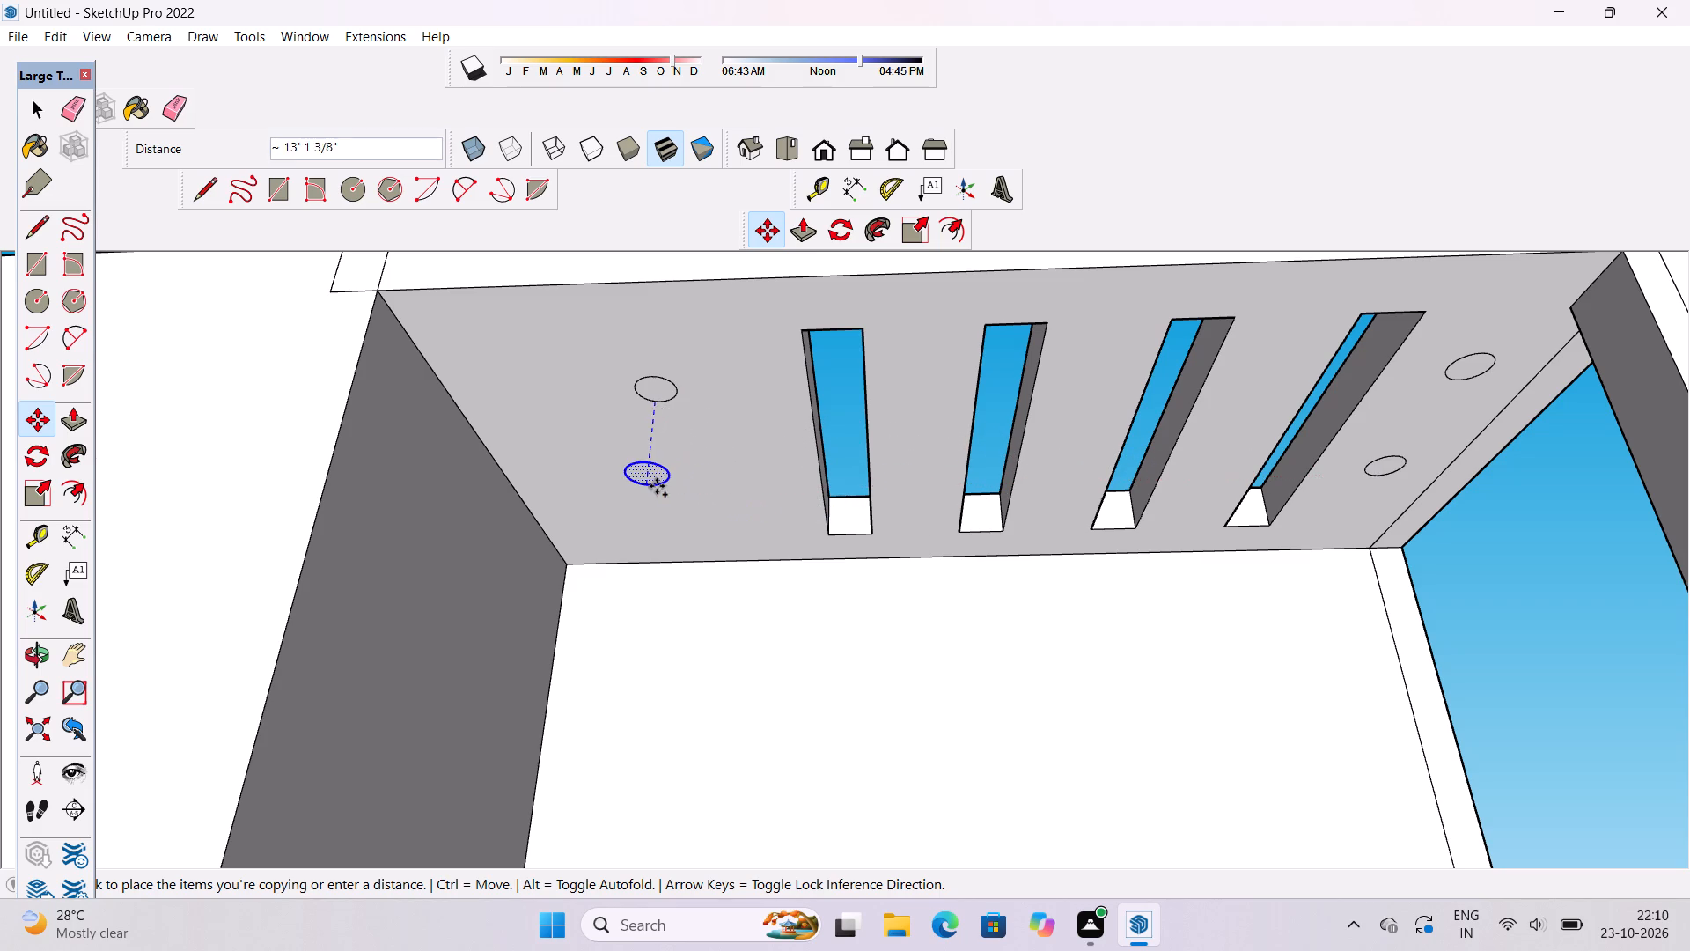
left_click(681, 499)
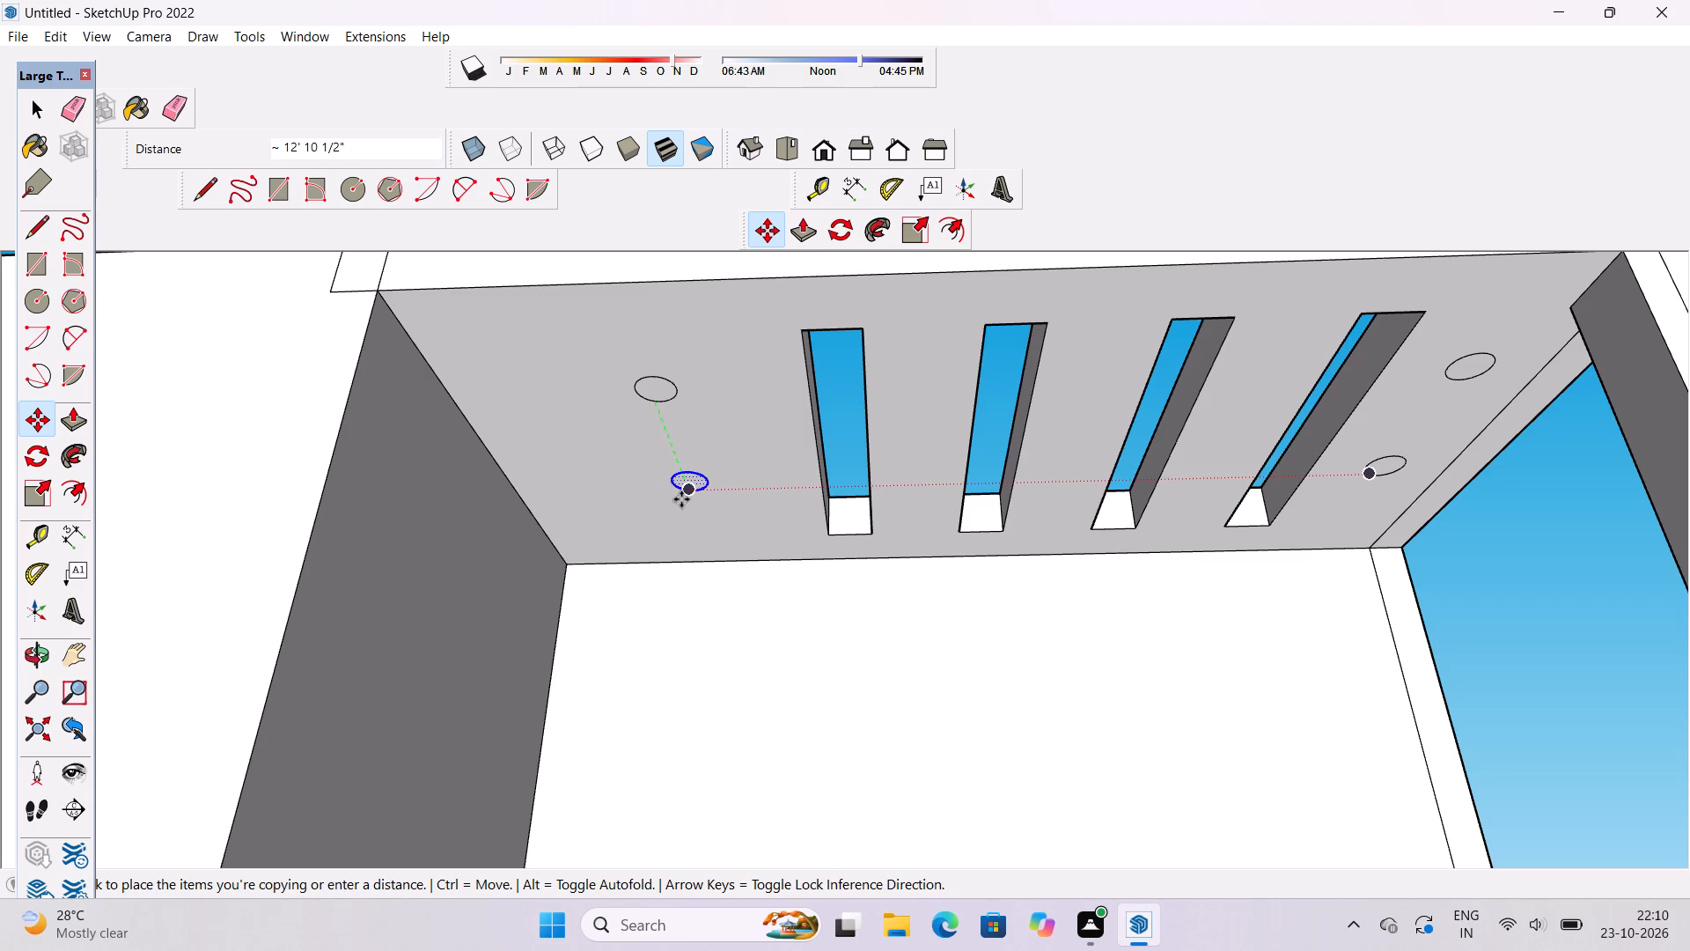
key("space")
left_click(841, 447)
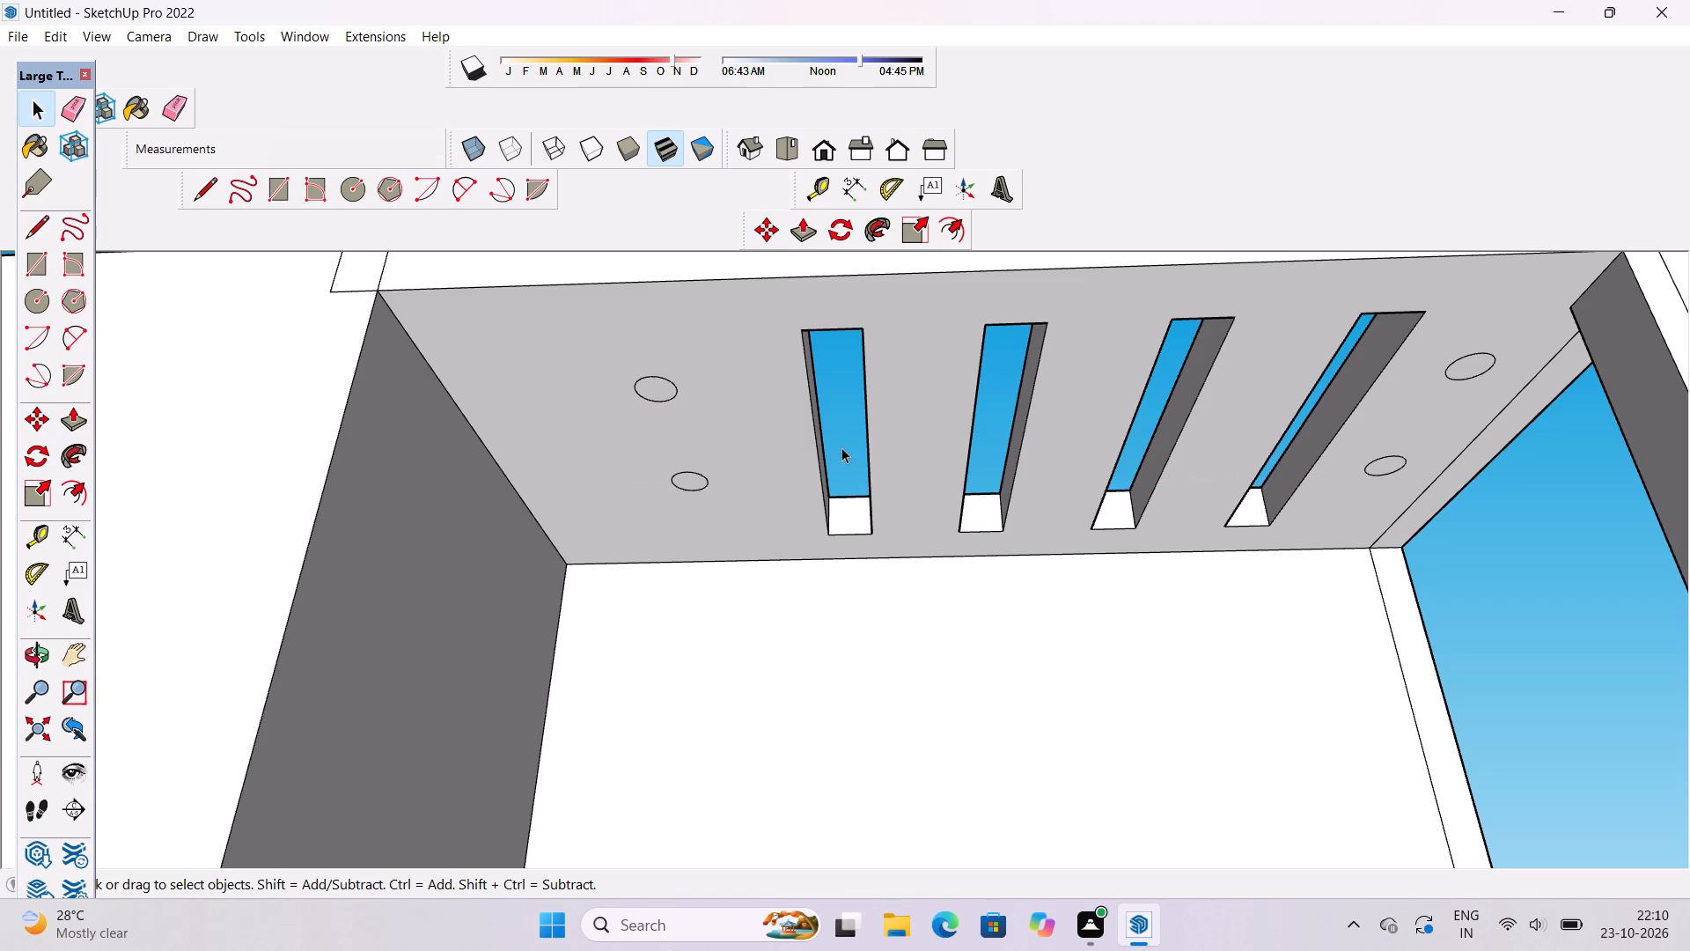
Pull the main building's roof face beside the slotted terrace roof up 15'.
key("o")
scroll(841, 446, "down", 7)
left_click_drag(849, 454, 856, 498)
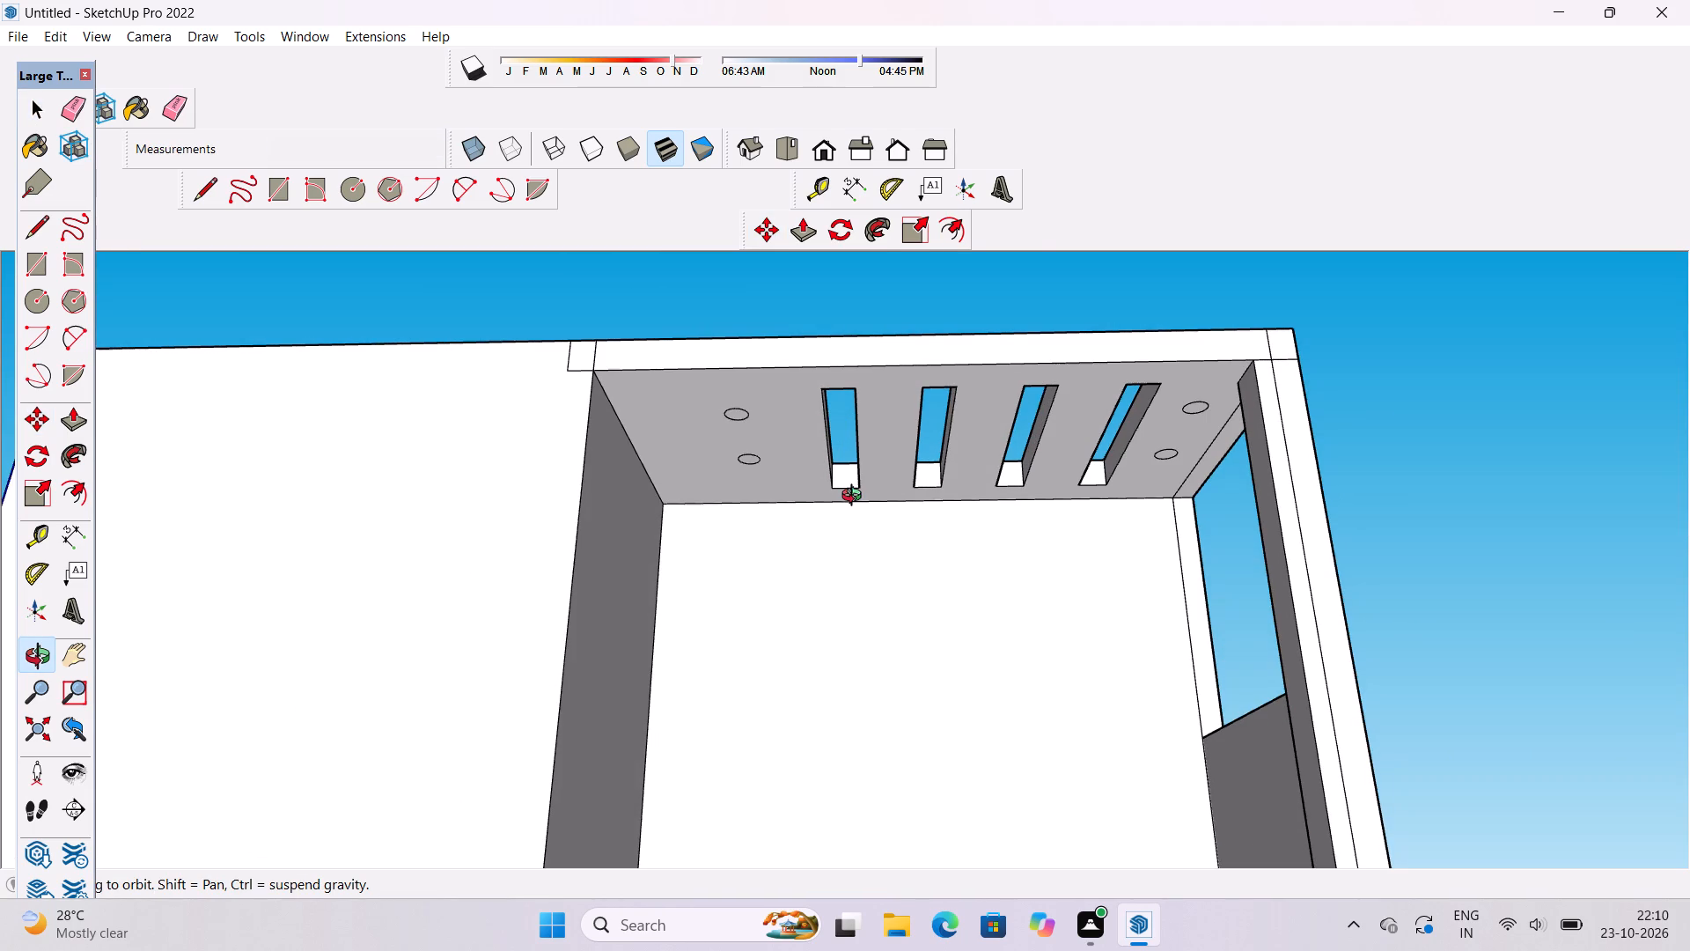
left_click_drag(834, 459, 846, 550)
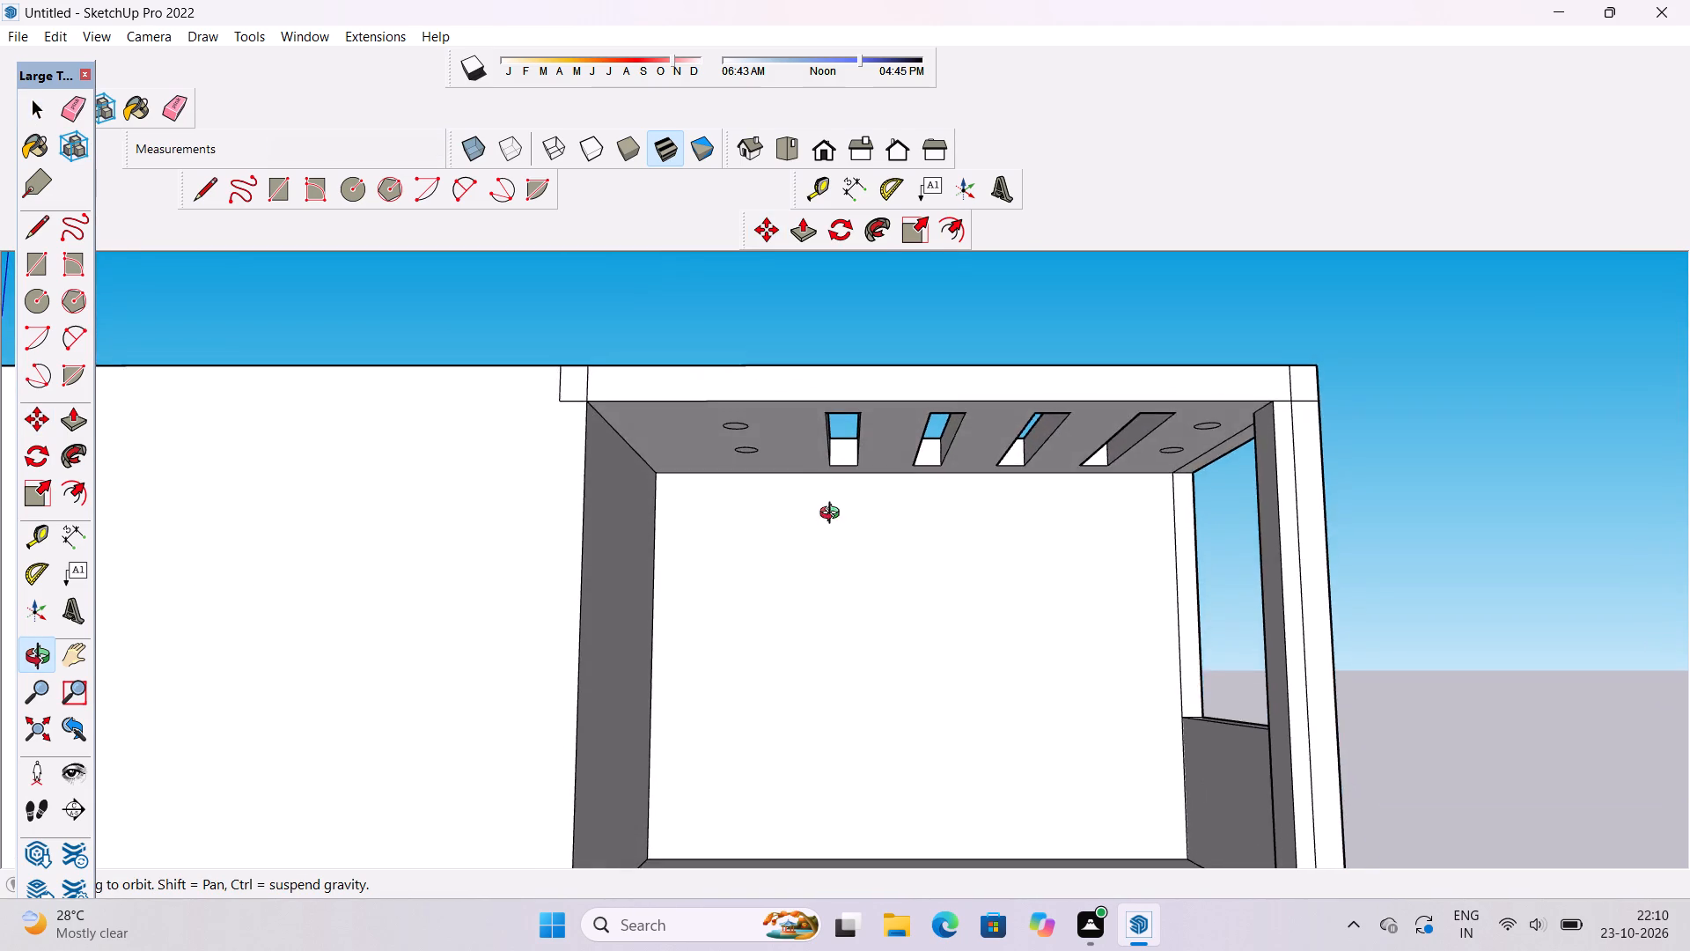
scroll(814, 492, "down", 4)
left_click_drag(801, 467, 818, 705)
scroll(657, 491, "up", 3)
left_click_drag(657, 490, 673, 566, "shift")
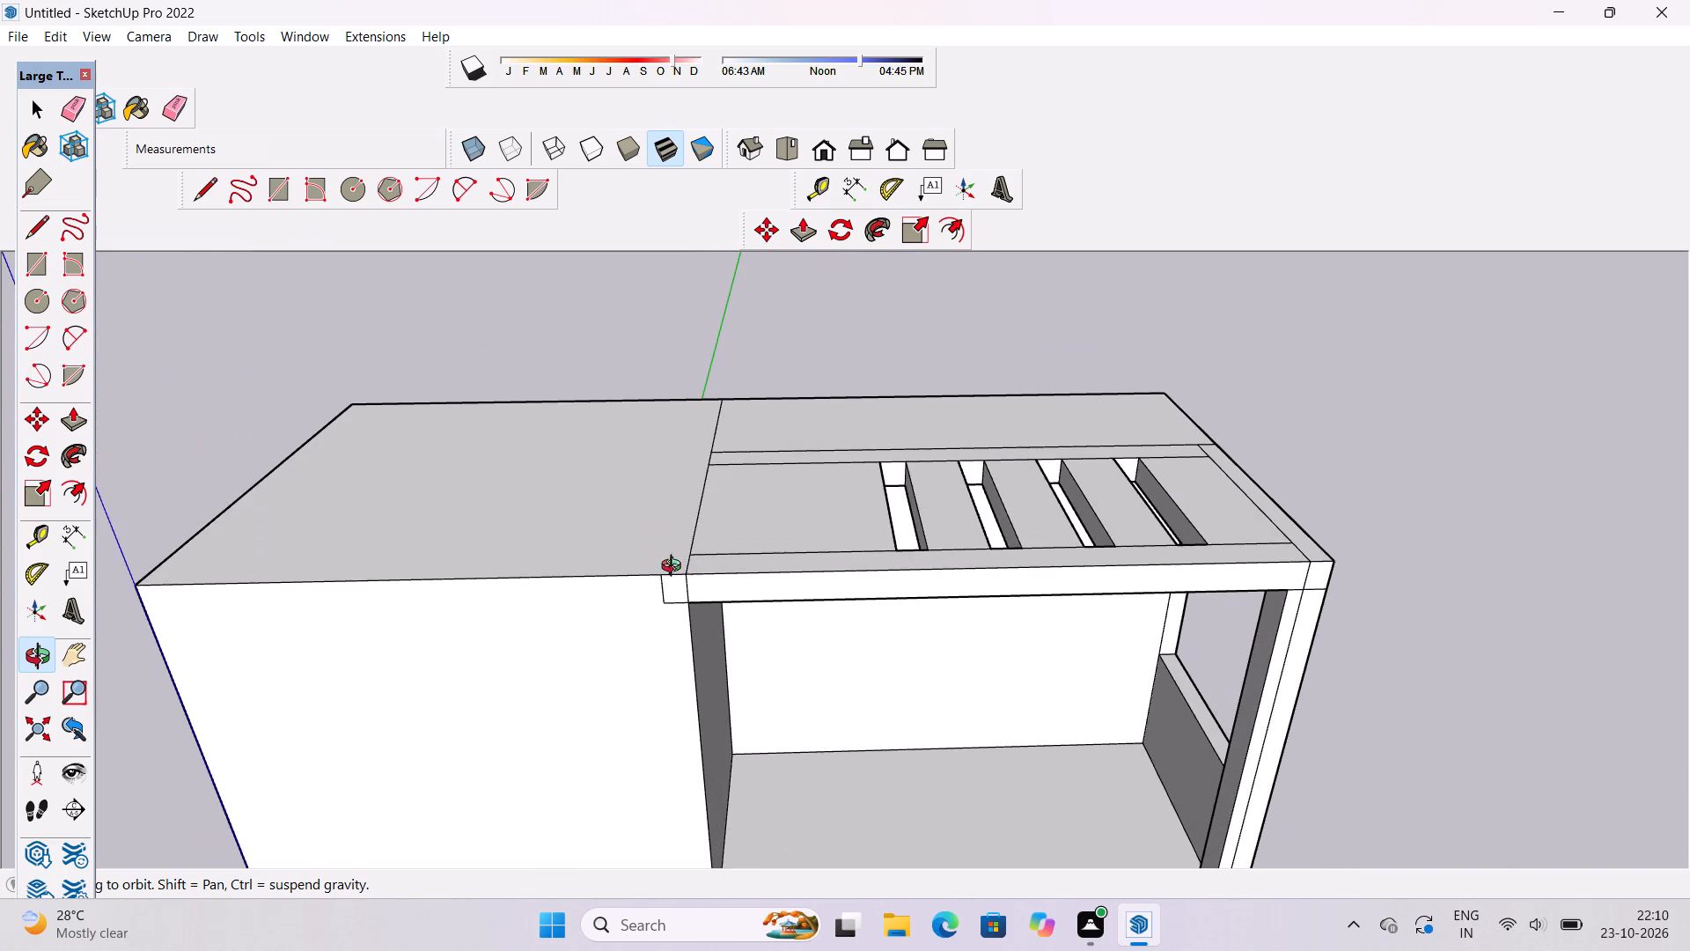
scroll(610, 512, "up", 3)
left_click_drag(610, 512, 647, 541, "shift")
scroll(651, 536, "down", 1)
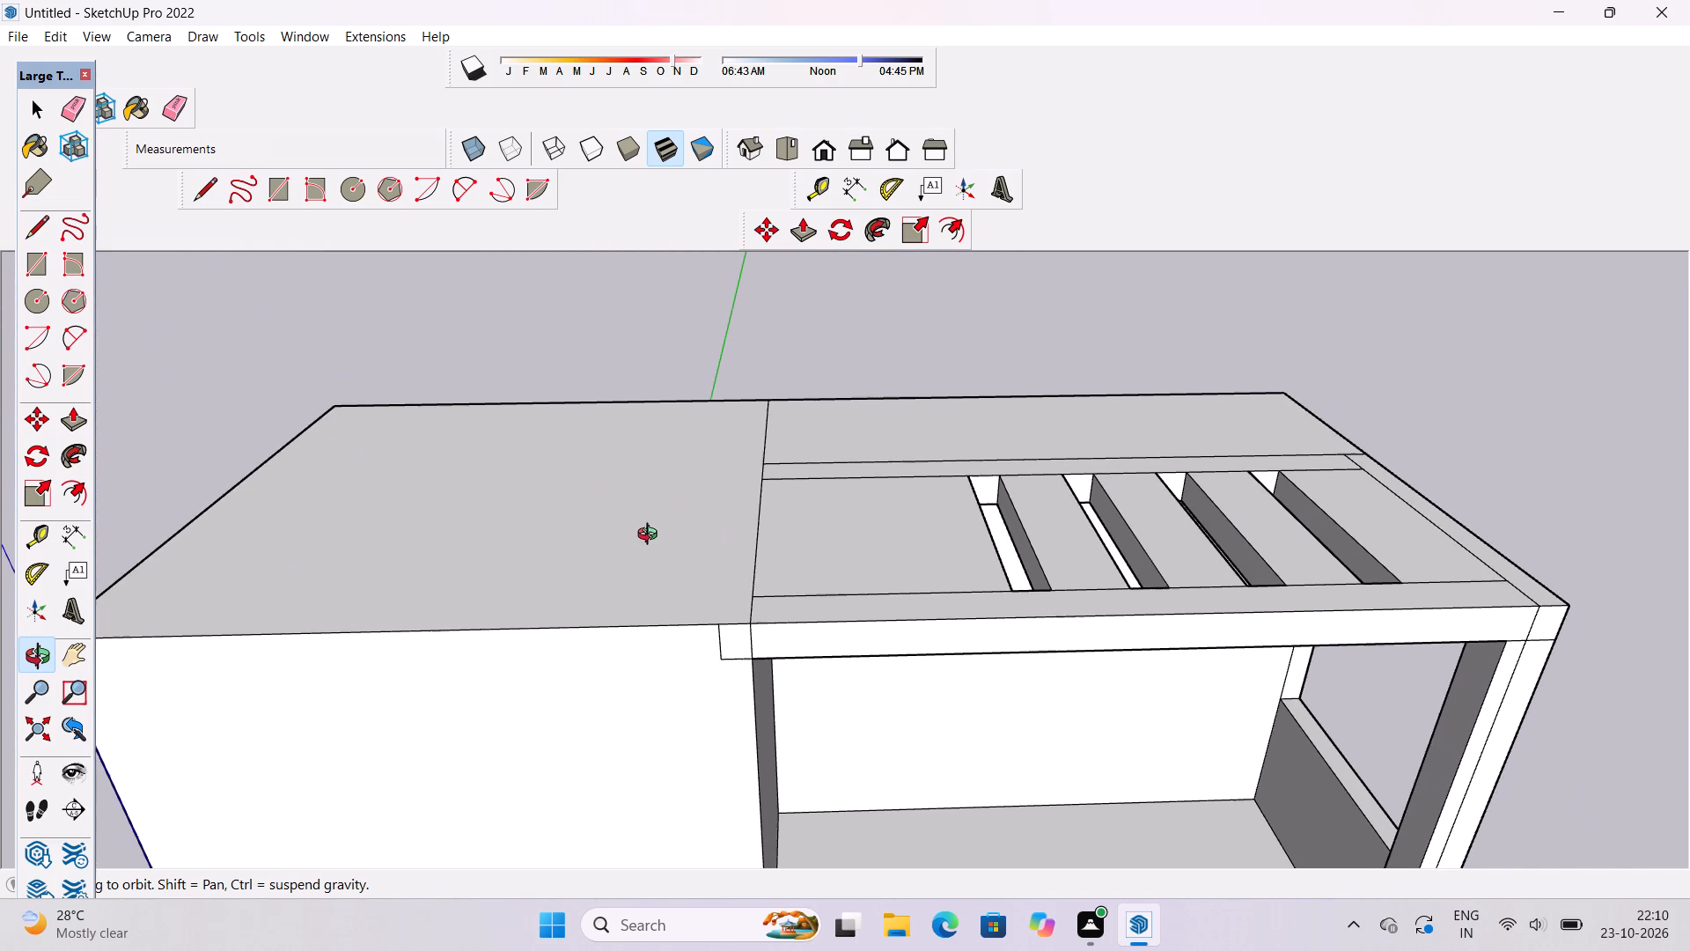
left_click_drag(651, 536, 655, 549, "shift")
scroll(667, 535, "down", 4)
left_click_drag(644, 549, 670, 572, "shift")
key("p")
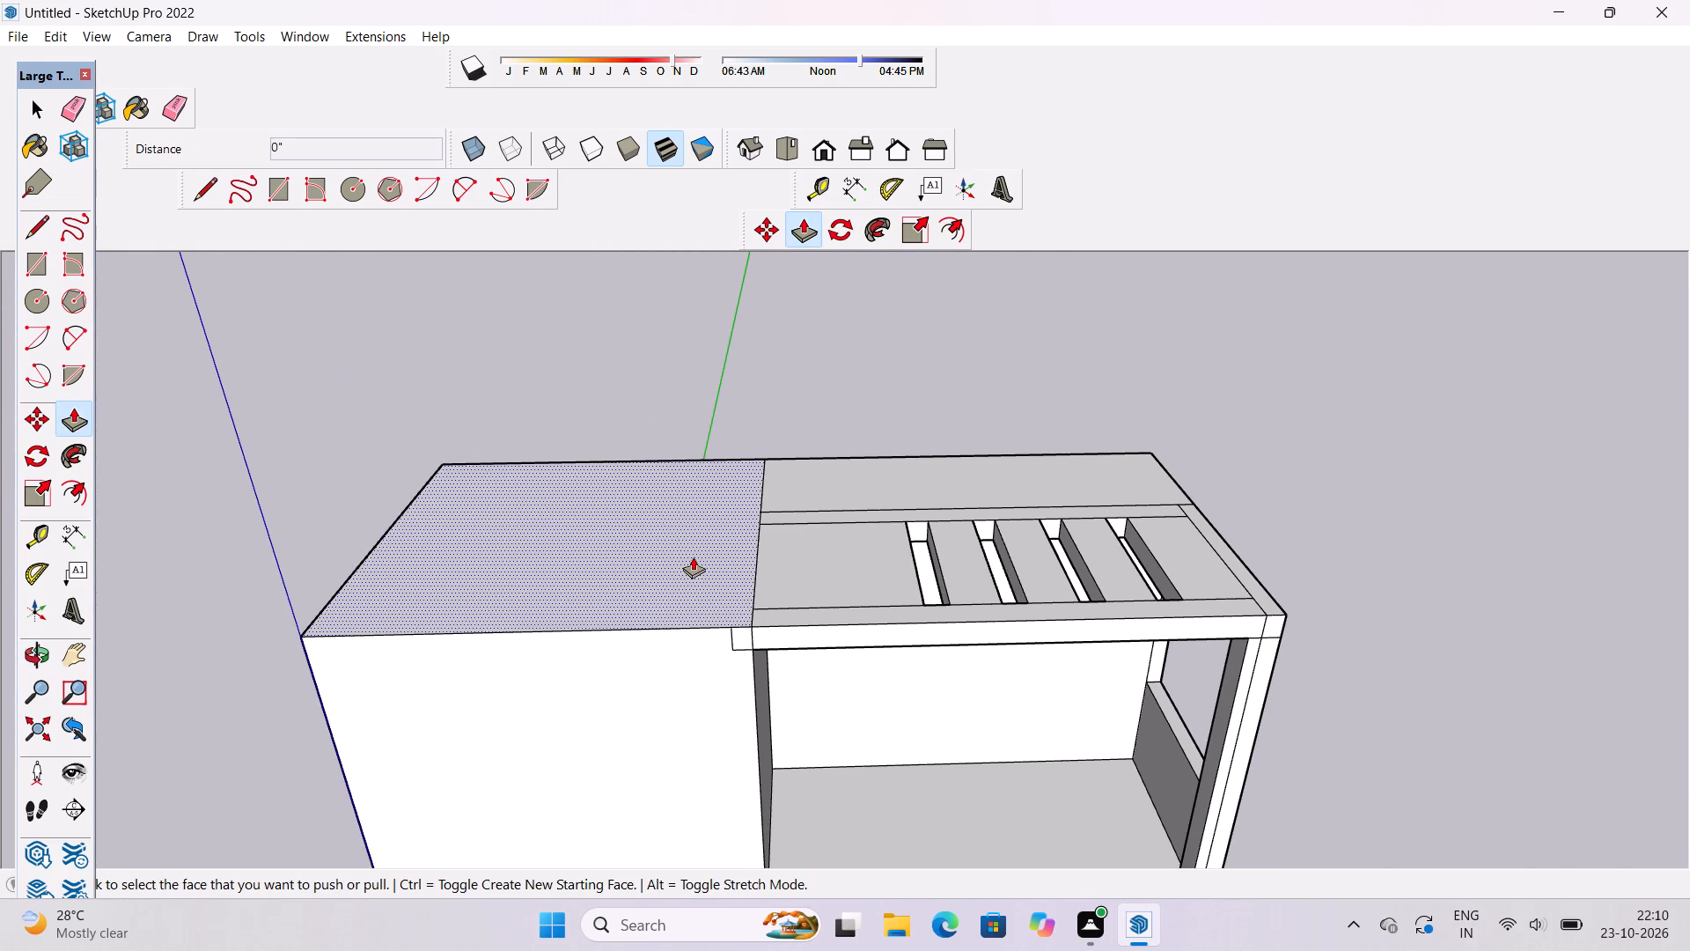
left_click(693, 557)
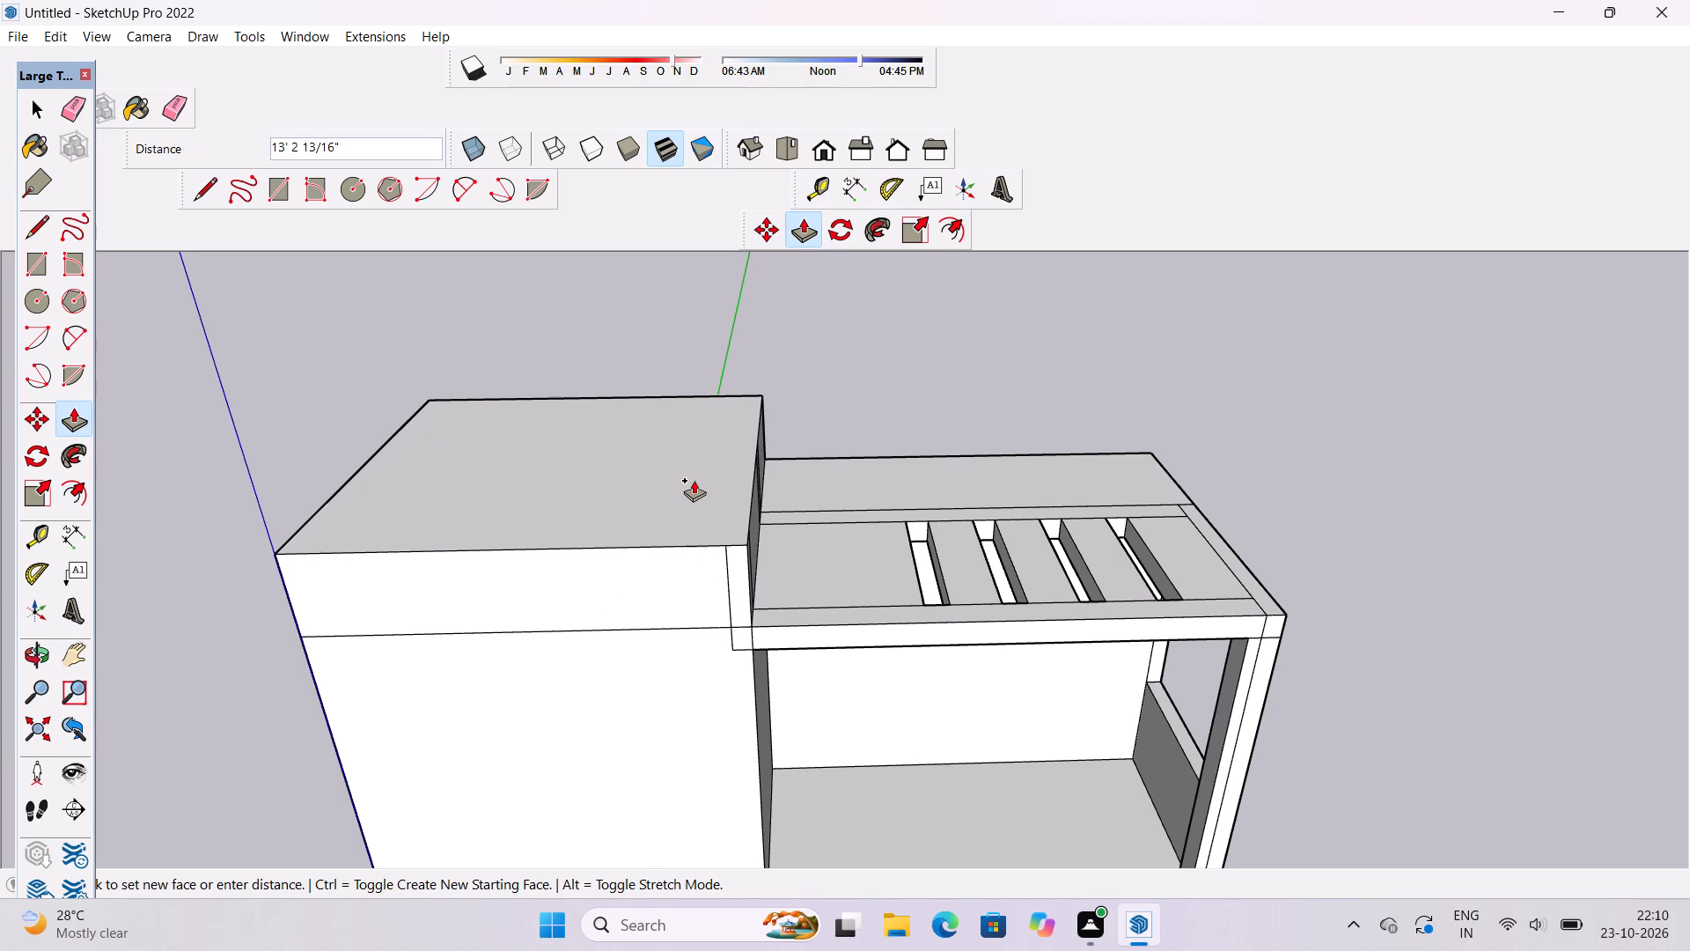
type("15'")
key("Return")
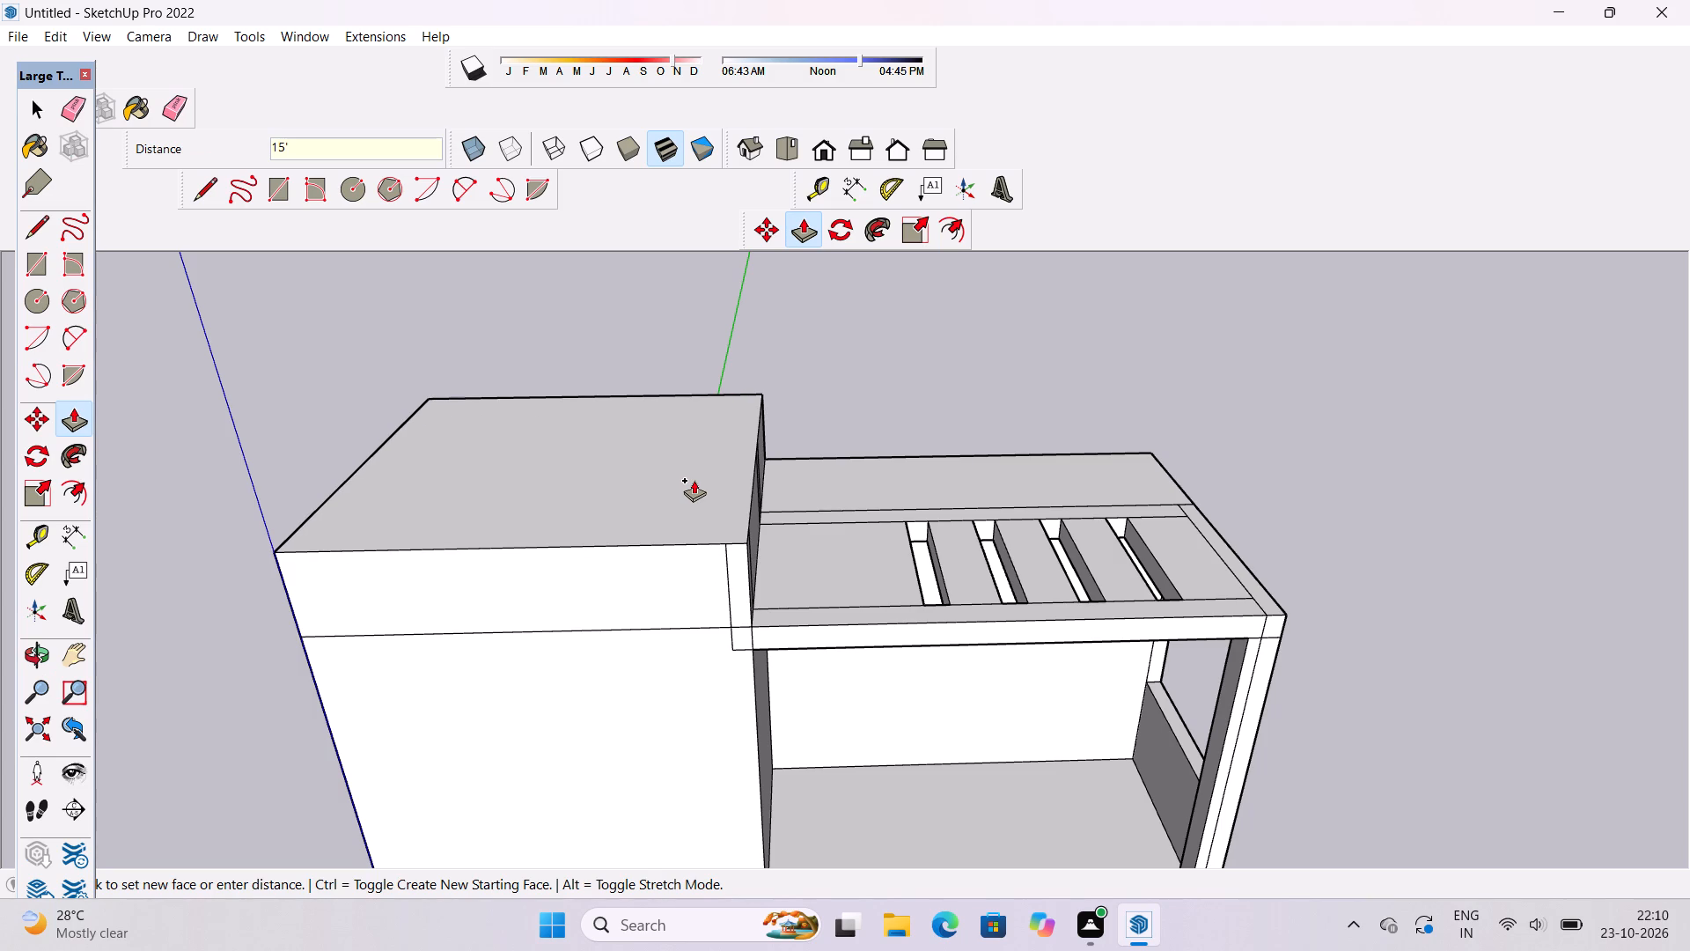
Erase the leftover vertical edges on the raised block's front face and on its side above the terrace roof.
key("e")
scroll(713, 563, "up", 4)
left_click_drag(738, 560, 730, 577)
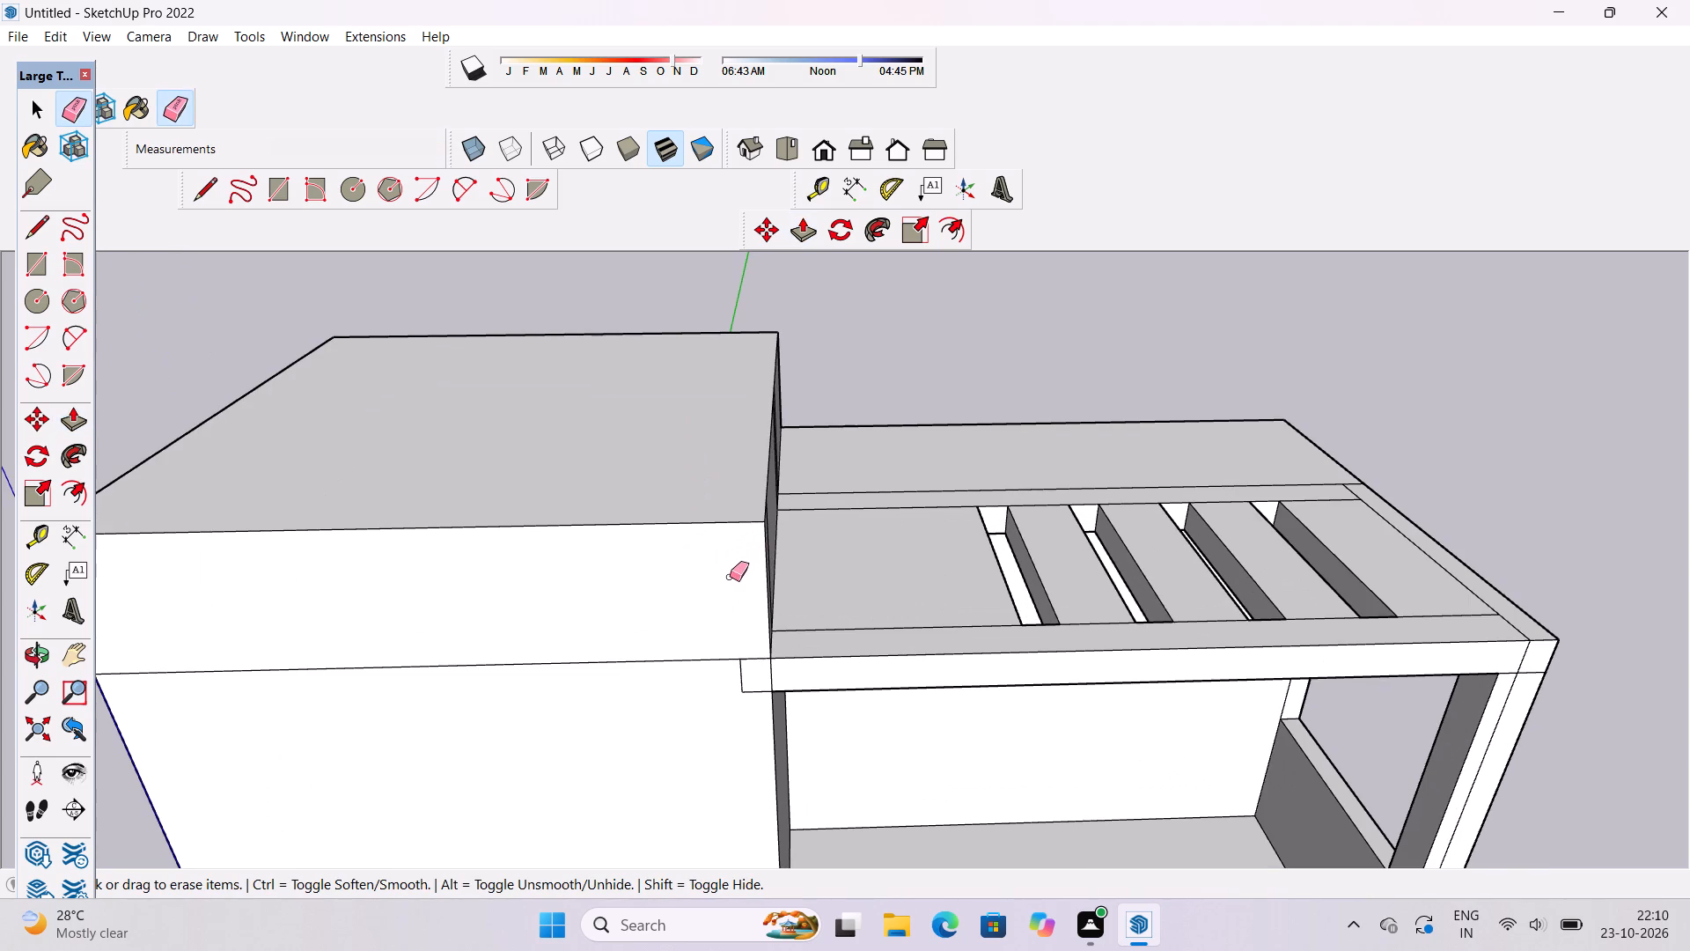
key("o")
left_click_drag(887, 571, 614, 571)
left_click_drag(657, 564, 682, 593, "shift")
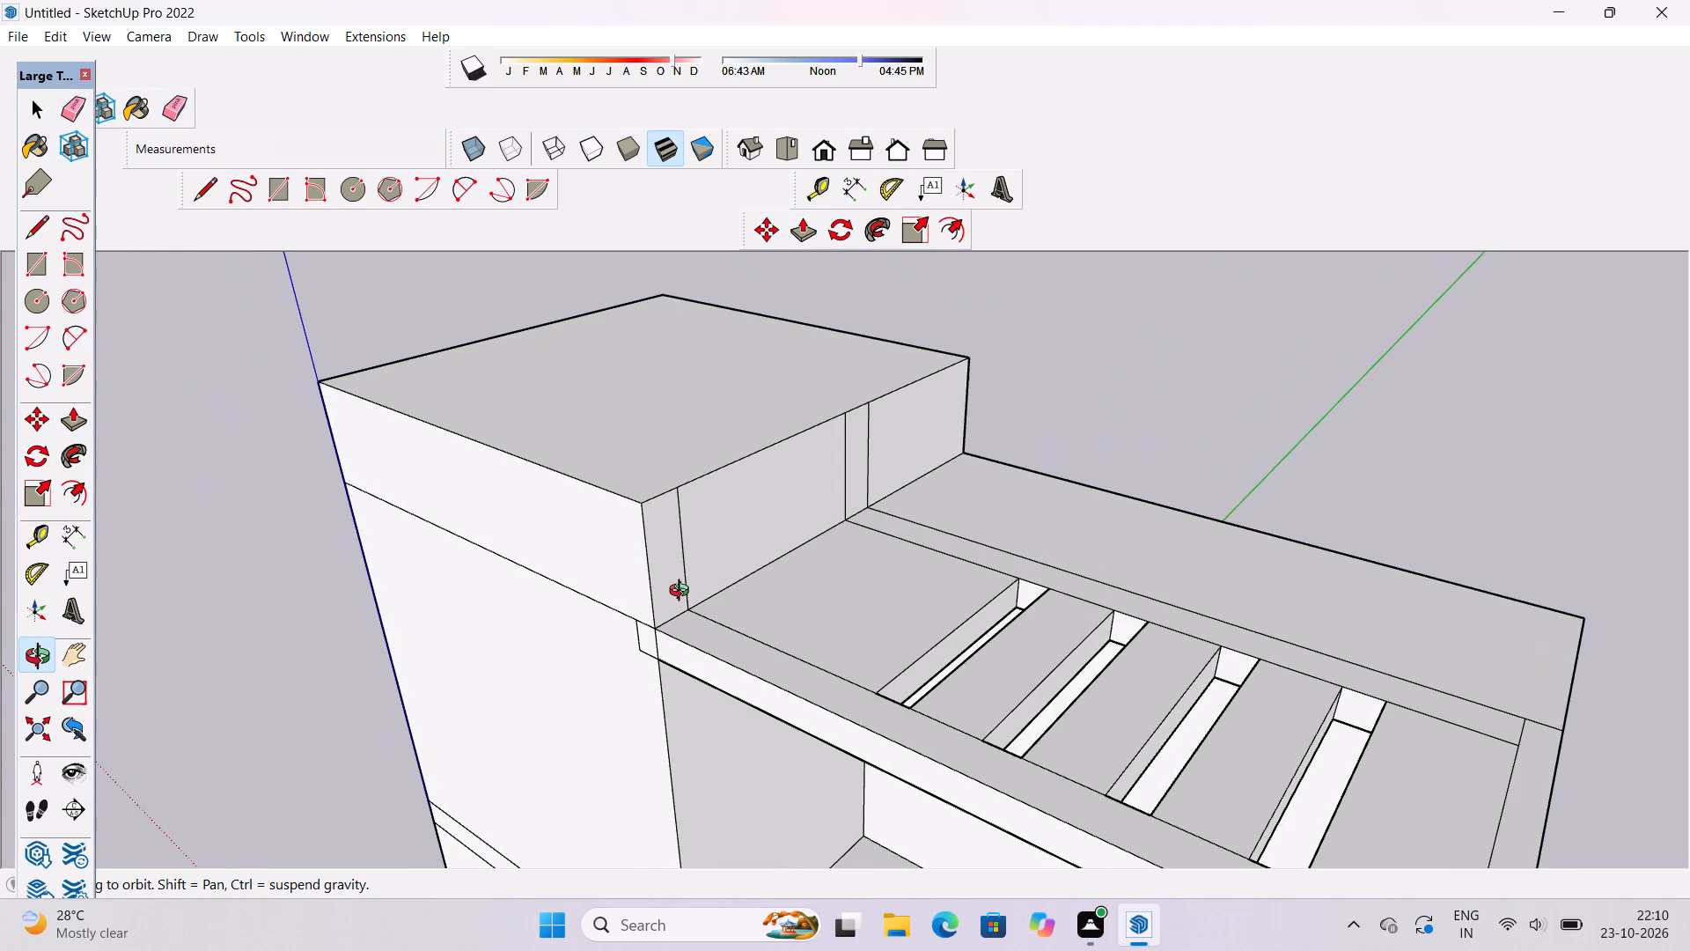
left_click(170, 111)
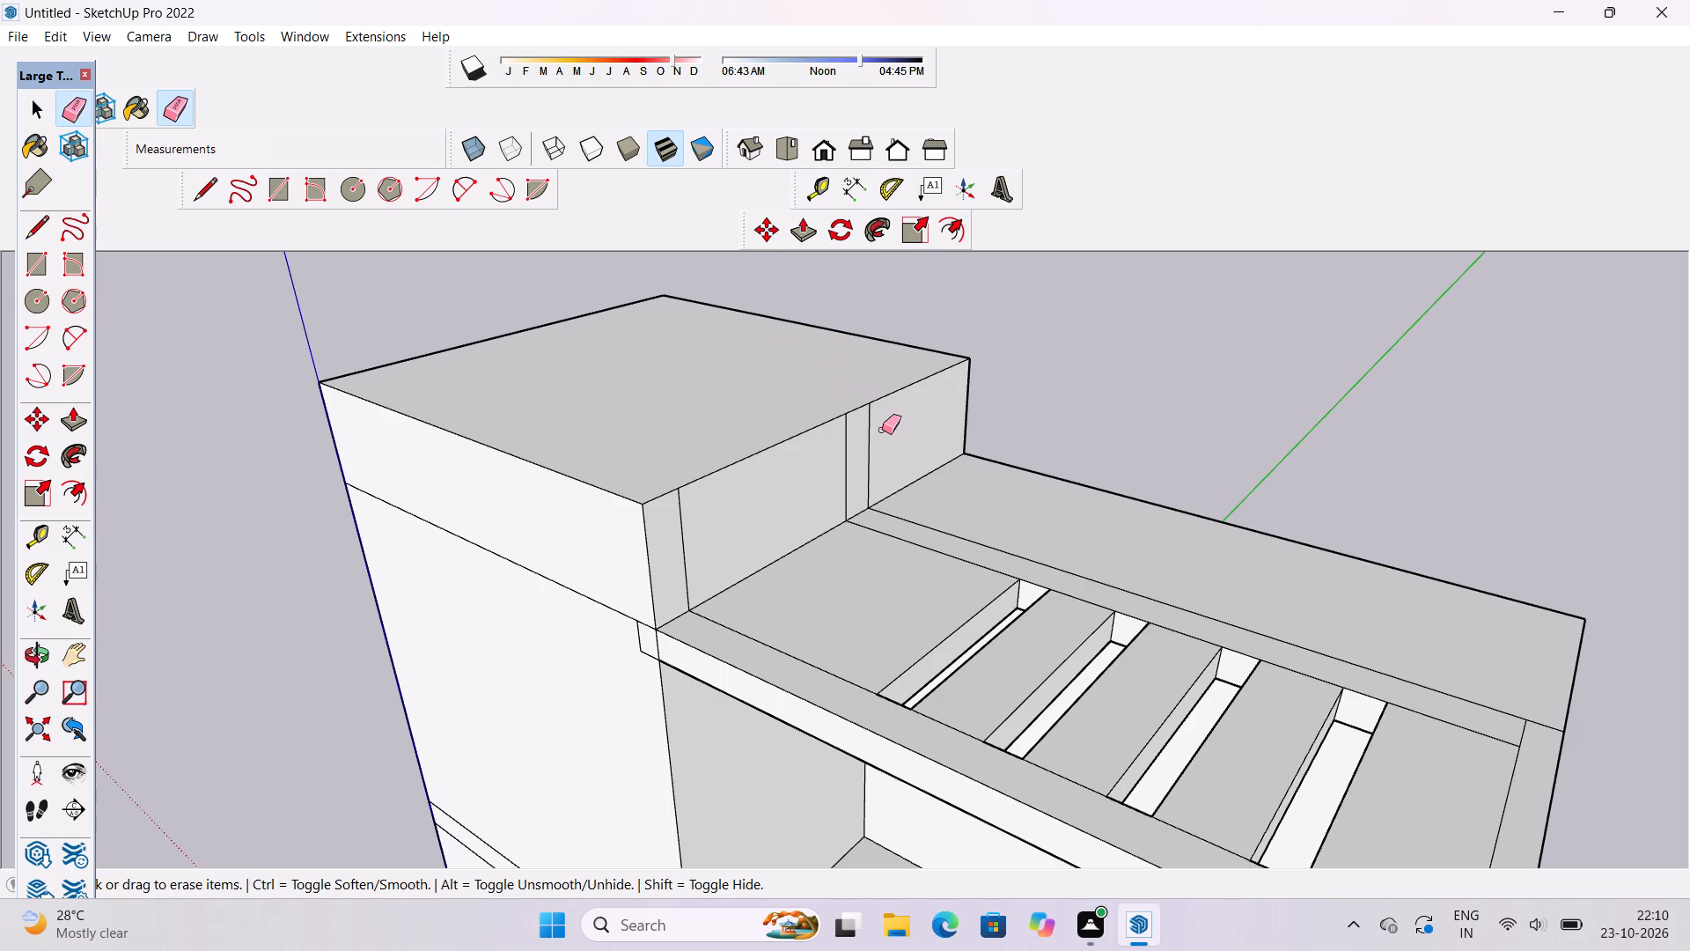
left_click_drag(894, 430, 680, 544)
left_click_drag(893, 424, 860, 441)
Examine the raised roof block and the slotted terrace roof with its ceiling circles from above and below.
key("o")
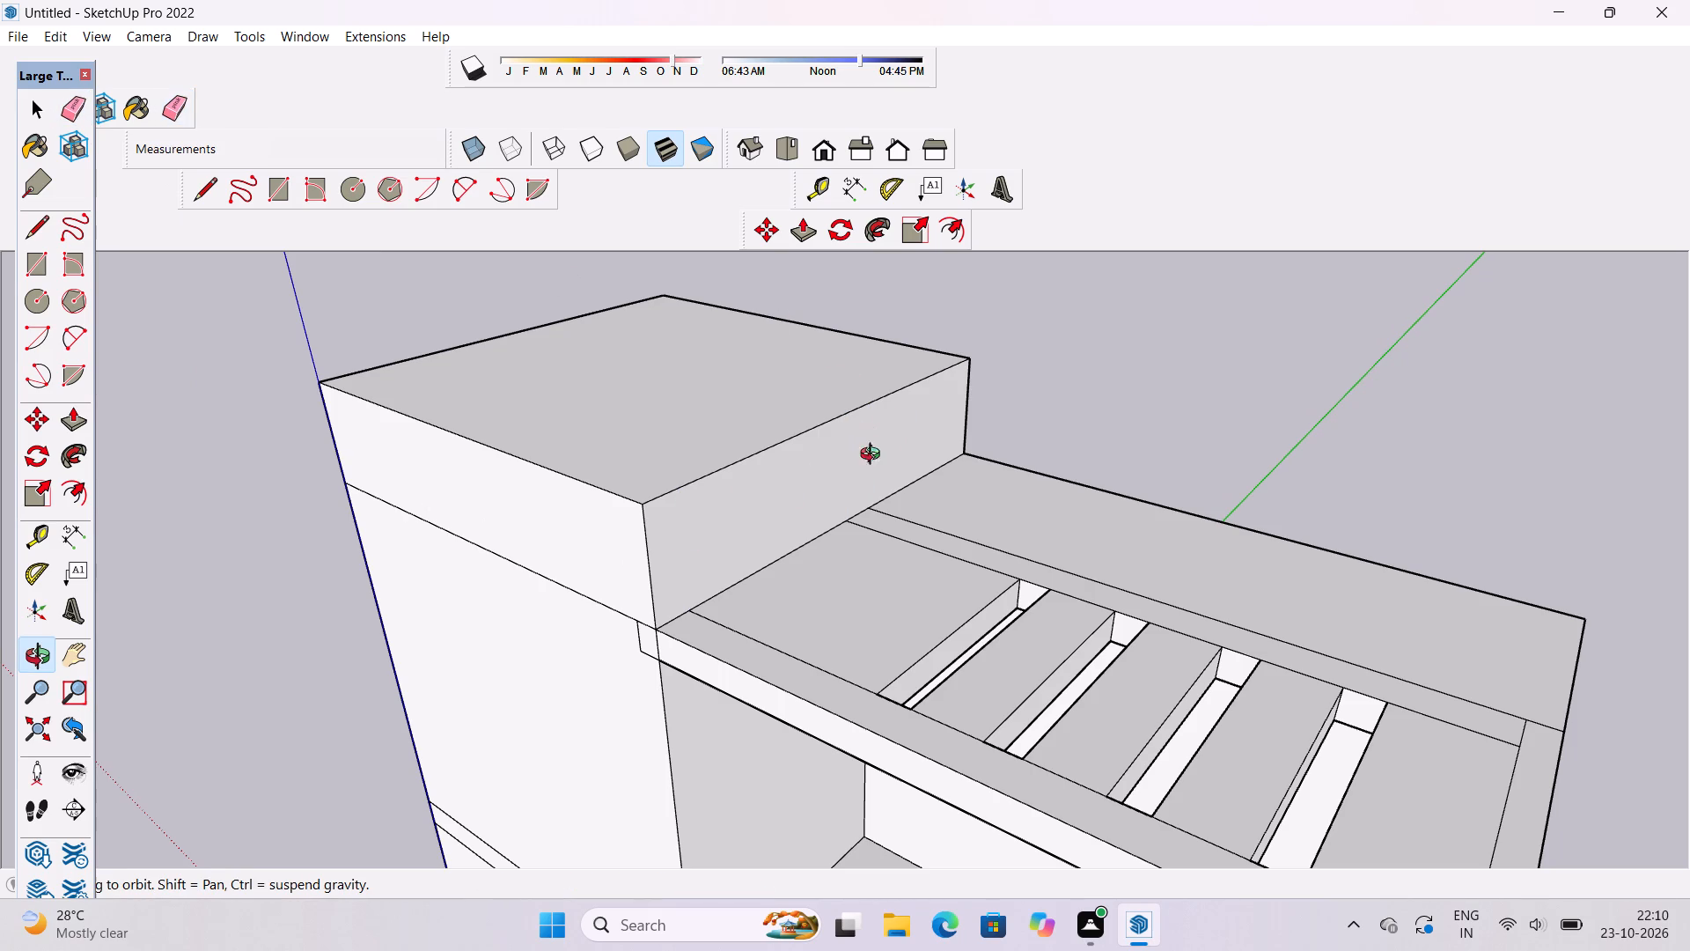
left_click_drag(691, 502, 715, 582, "shift")
left_click_drag(584, 633, 666, 598)
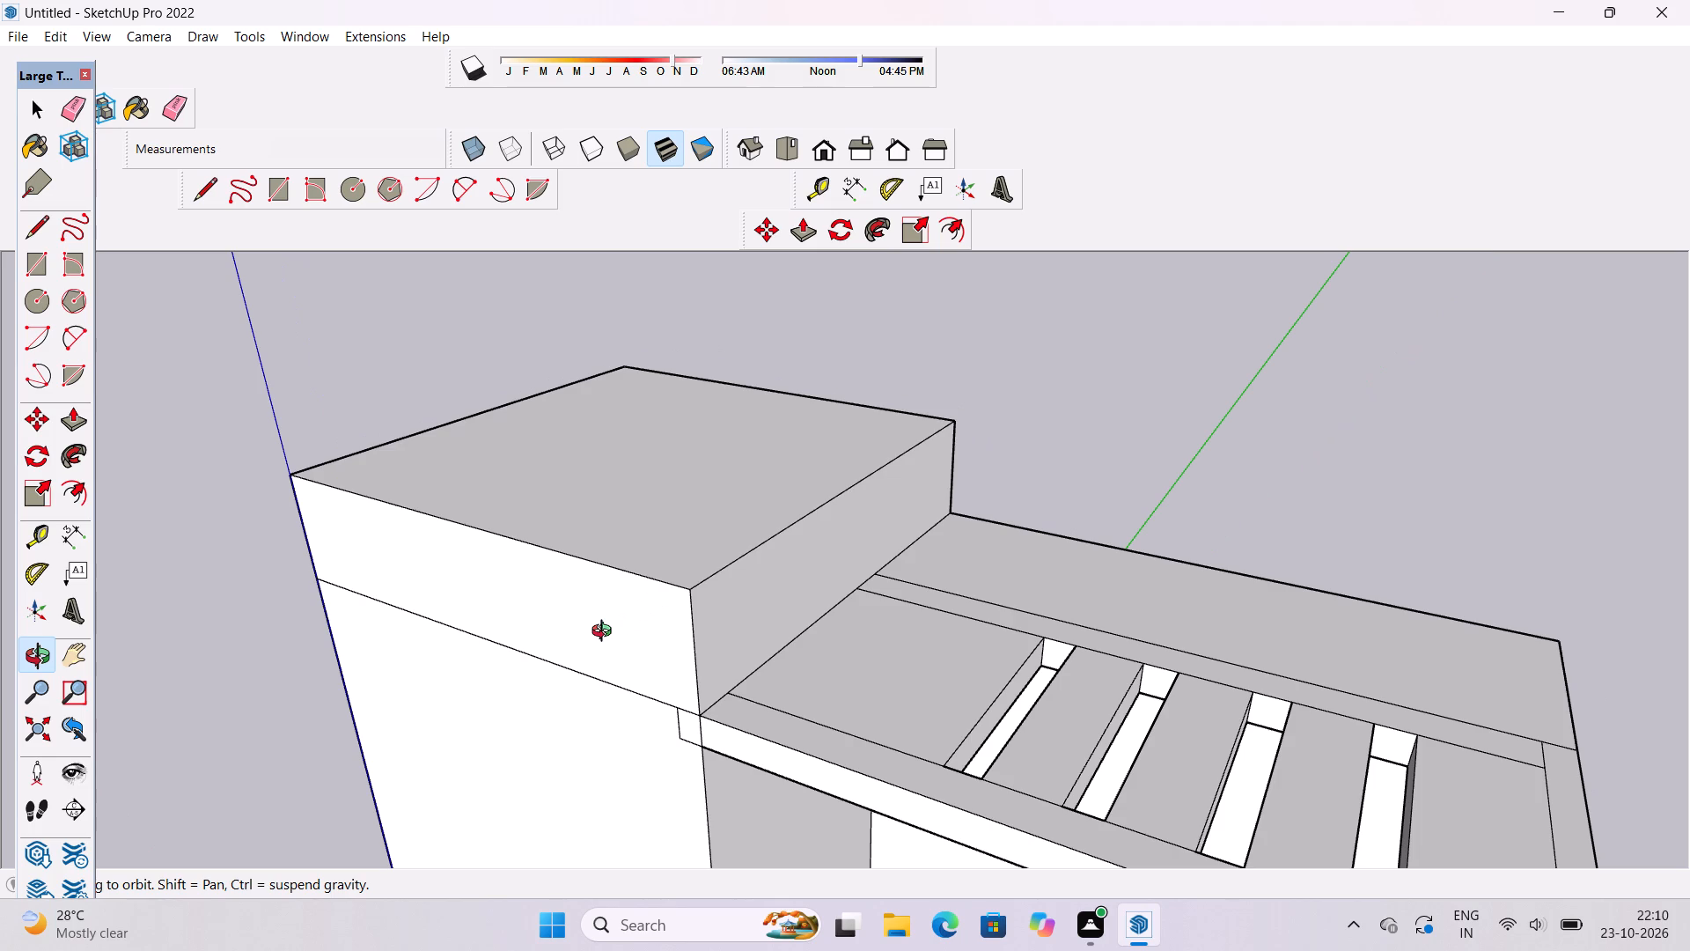
left_click_drag(613, 634, 599, 581, "shift")
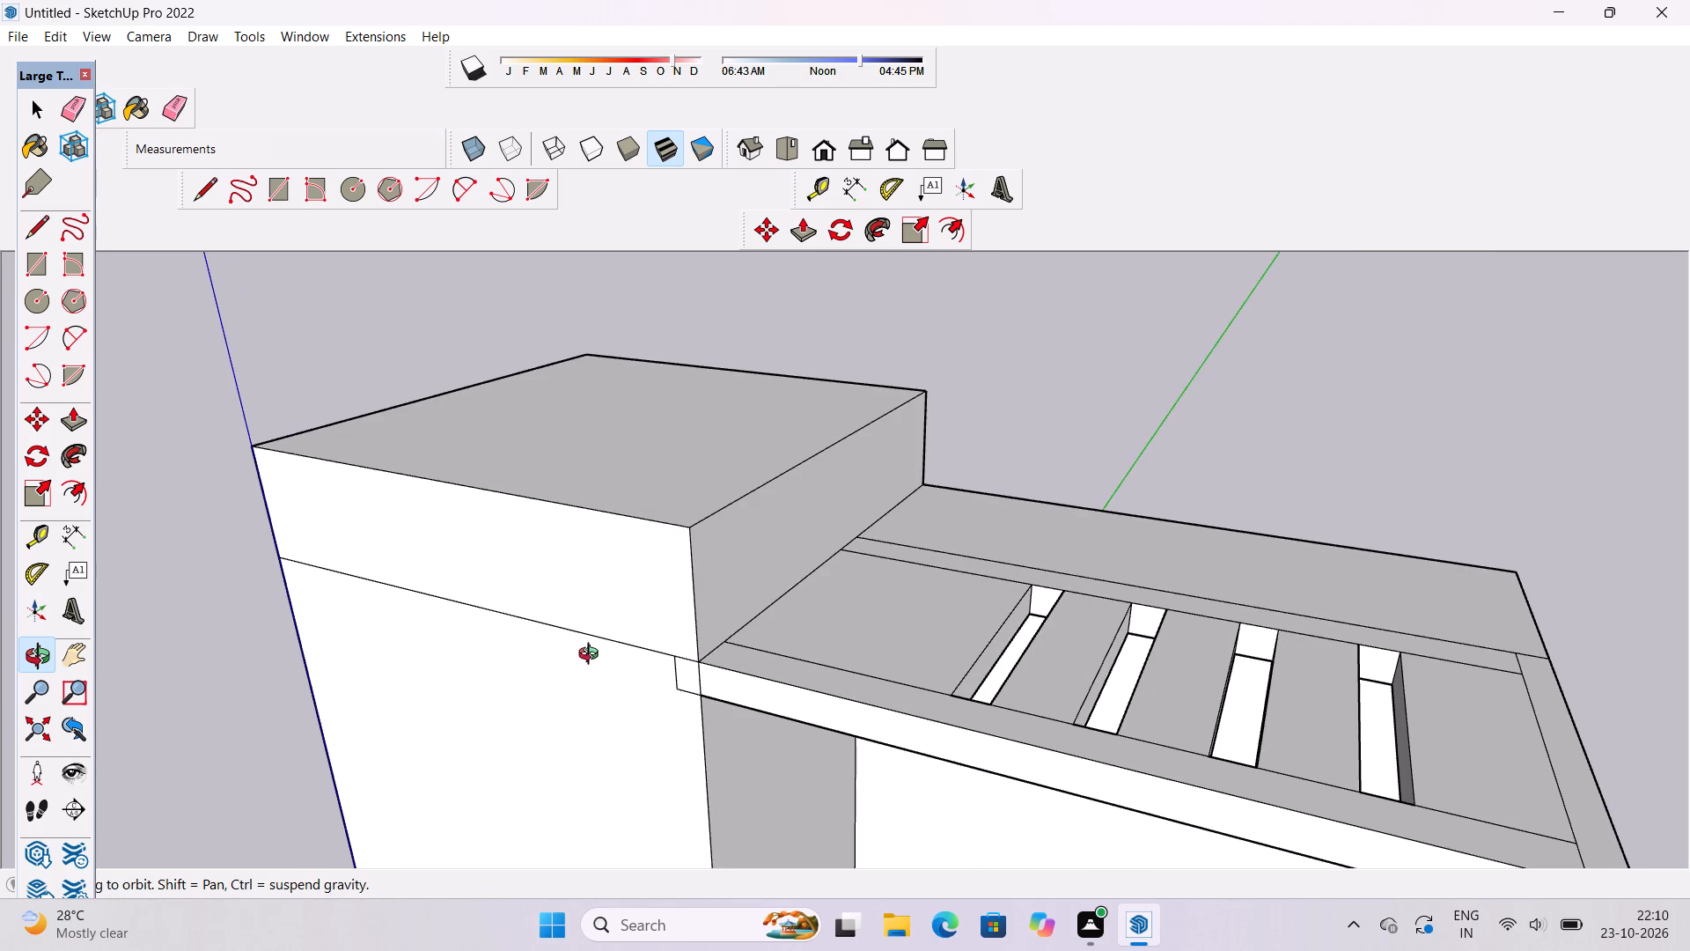
left_click_drag(592, 656, 736, 568)
left_click_drag(746, 613, 693, 622)
left_click_drag(688, 624, 711, 388)
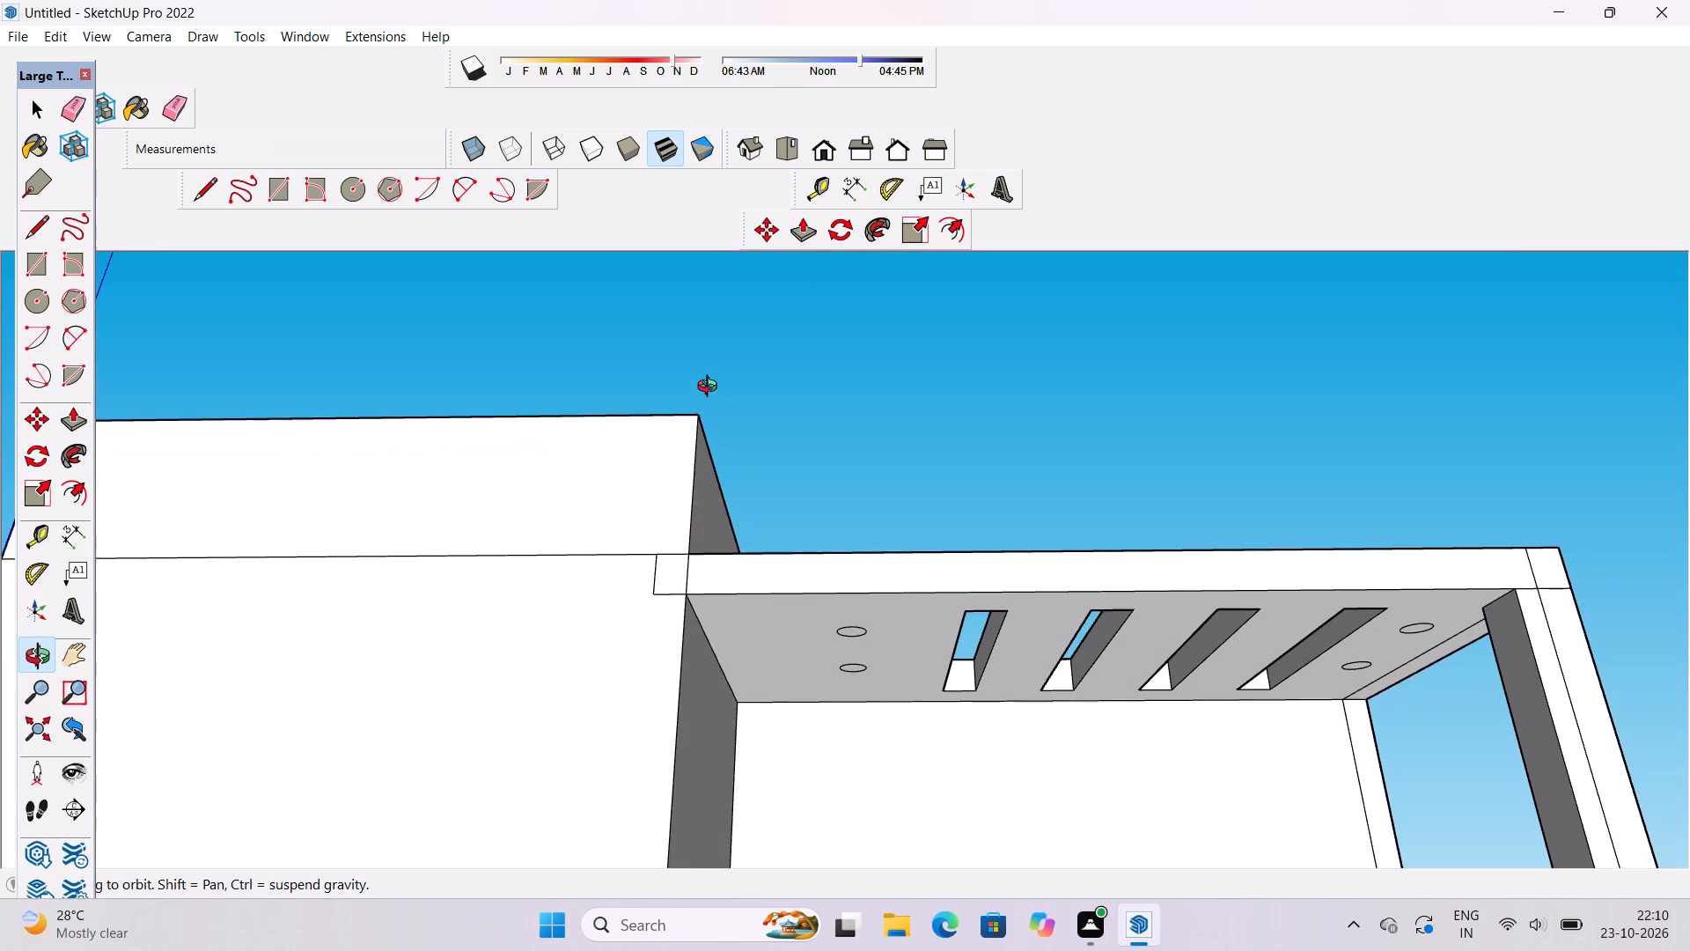
scroll(843, 421, "down", 5)
left_click_drag(1000, 448, 876, 423, "shift")
left_click_drag(883, 421, 920, 483)
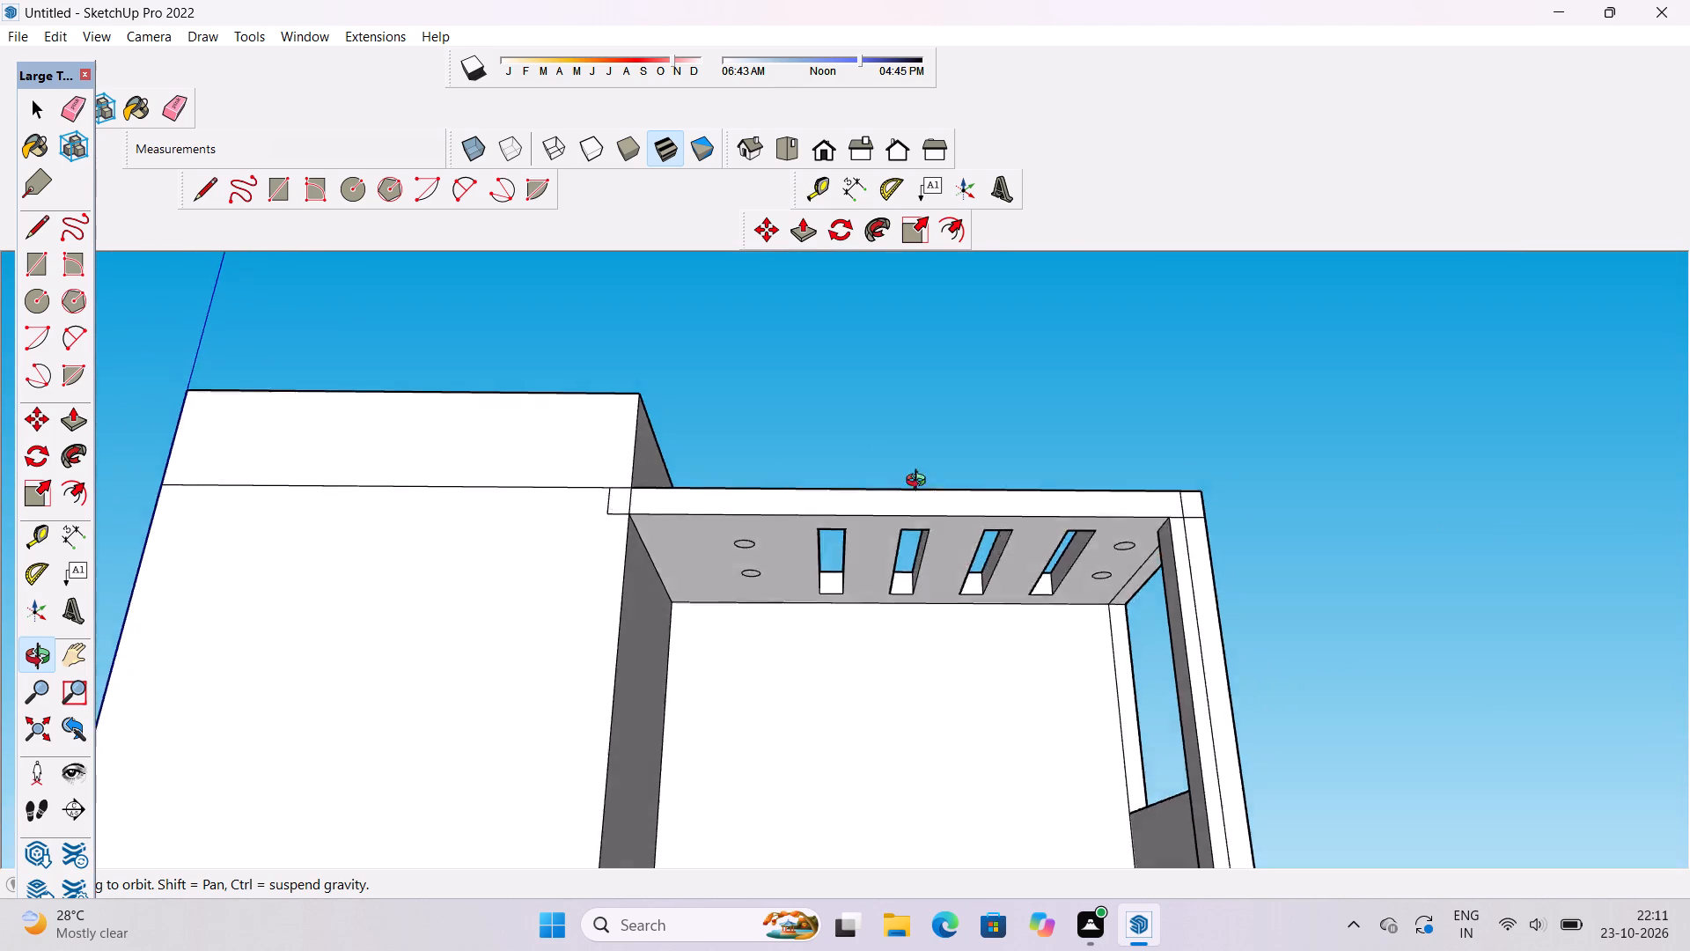
Move the short vertical edge at the wall end of the terrace roof's front band 1.5' further across the main building's front face.
left_click_drag(920, 483, 1039, 770)
left_click_drag(777, 634, 876, 625, "shift")
left_click_drag(880, 629, 689, 625)
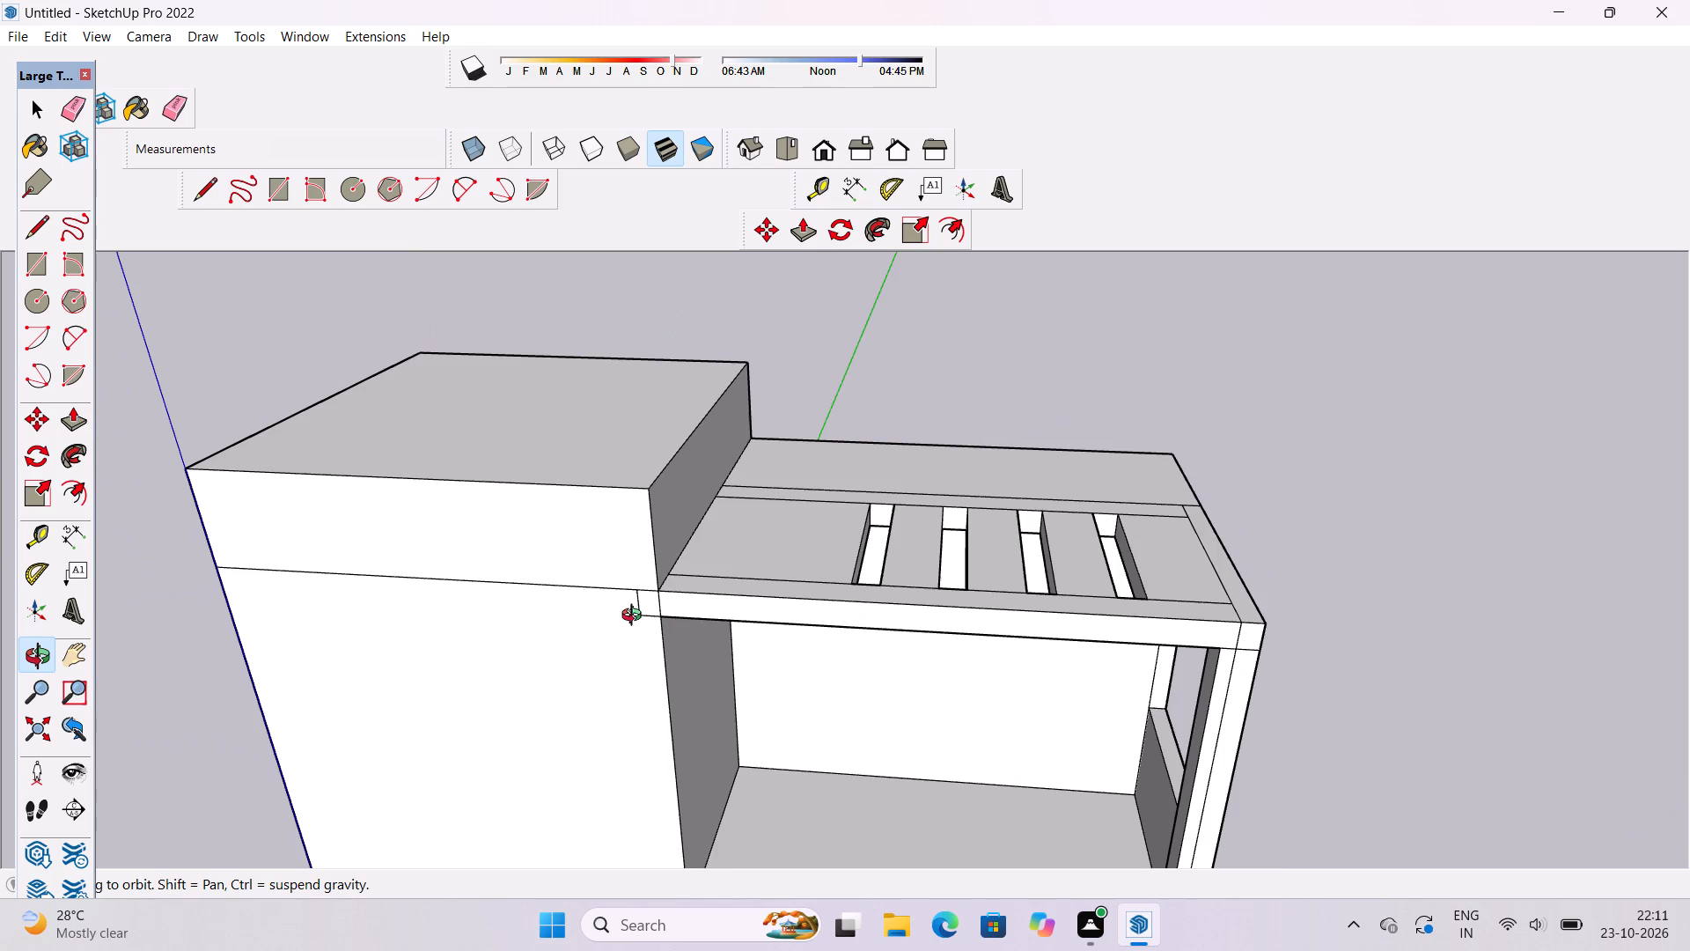
scroll(632, 611, "up", 2)
left_click_drag(636, 605, 652, 647, "shift")
left_click(653, 649)
scroll(661, 670, "up", 4)
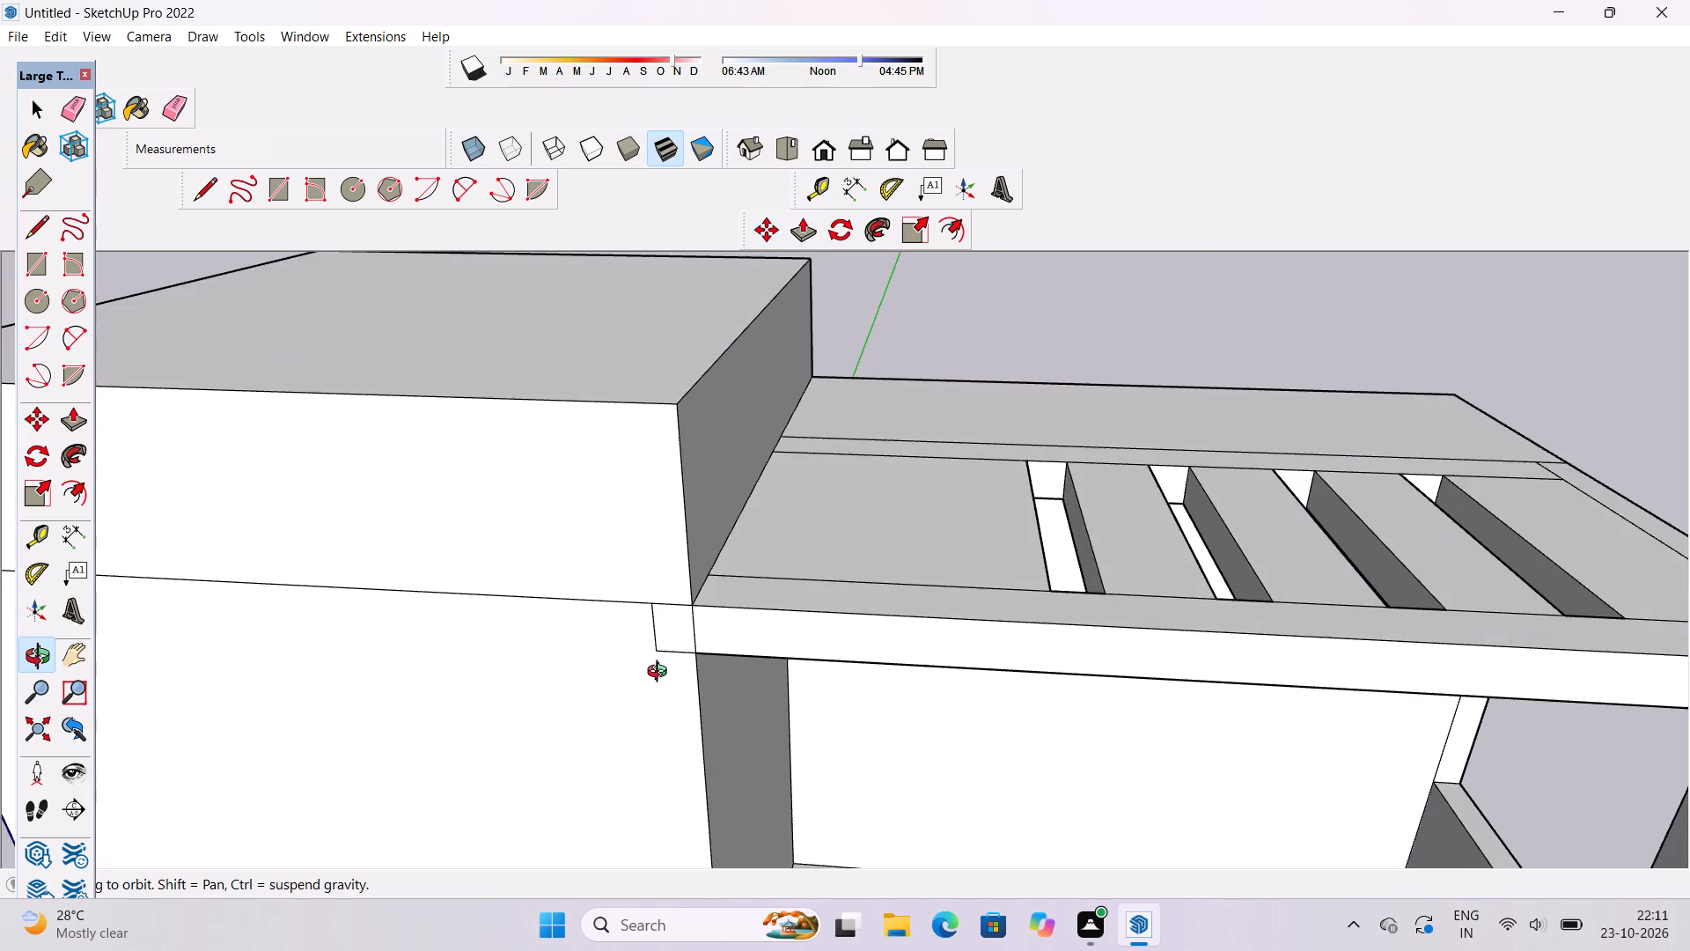
left_click_drag(661, 674, 702, 635)
left_click_drag(694, 626, 694, 638, "shift")
key("m")
scroll(658, 653, "up", 3)
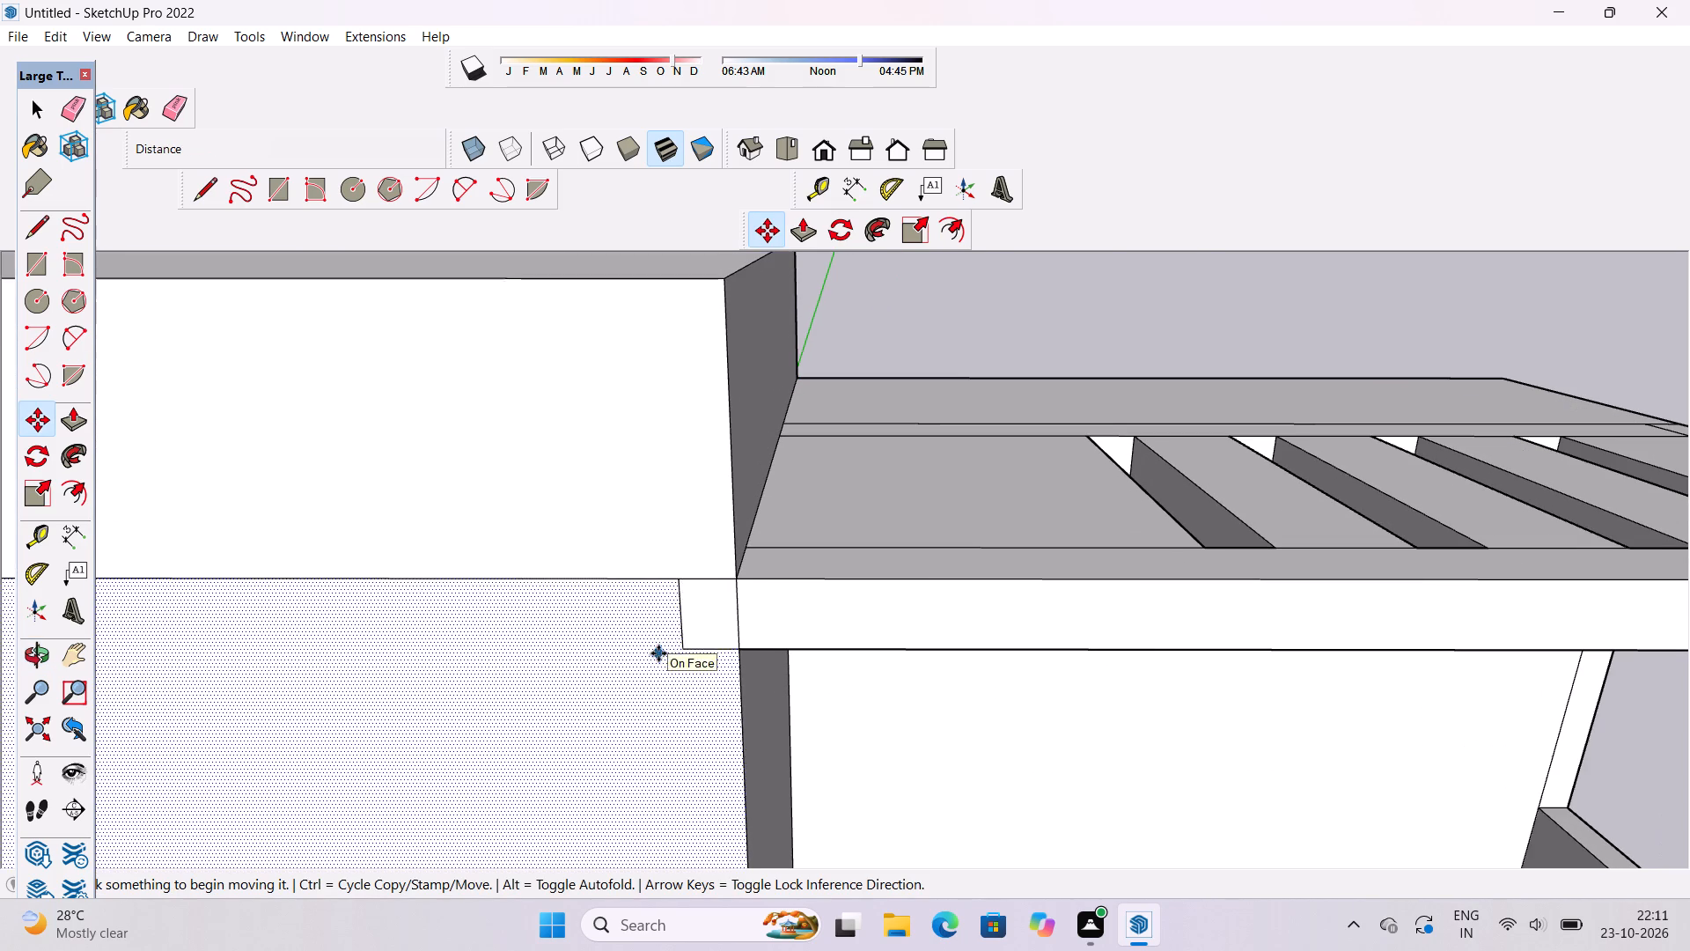
left_click(677, 617)
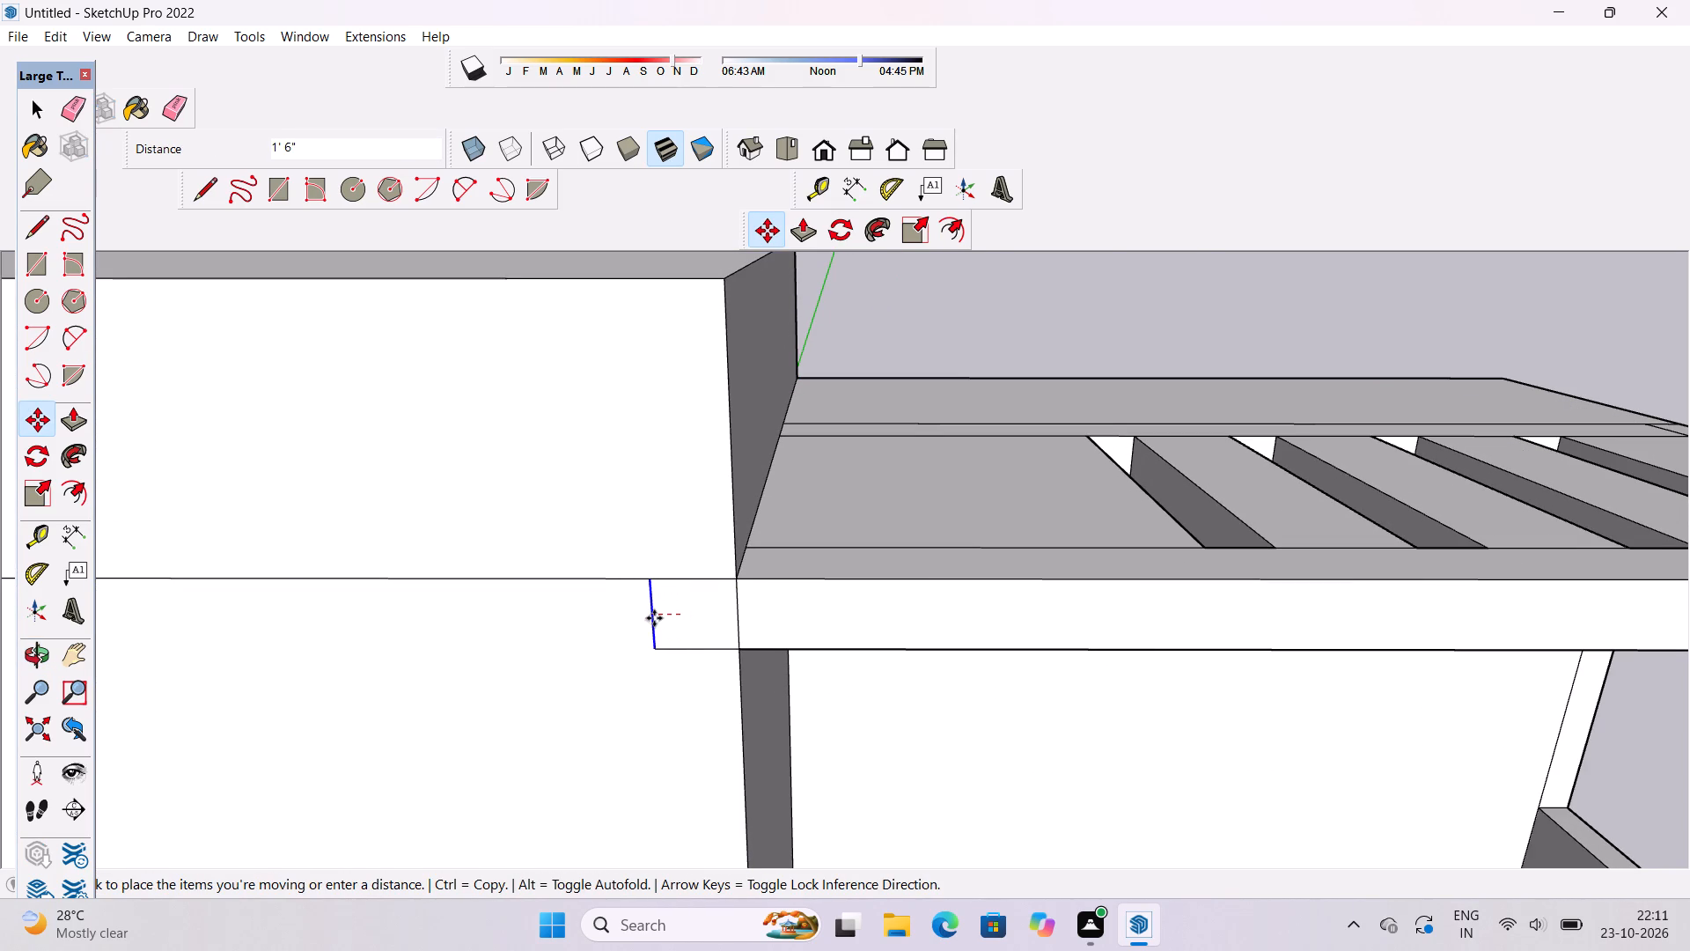
type("1.5'")
key("Return")
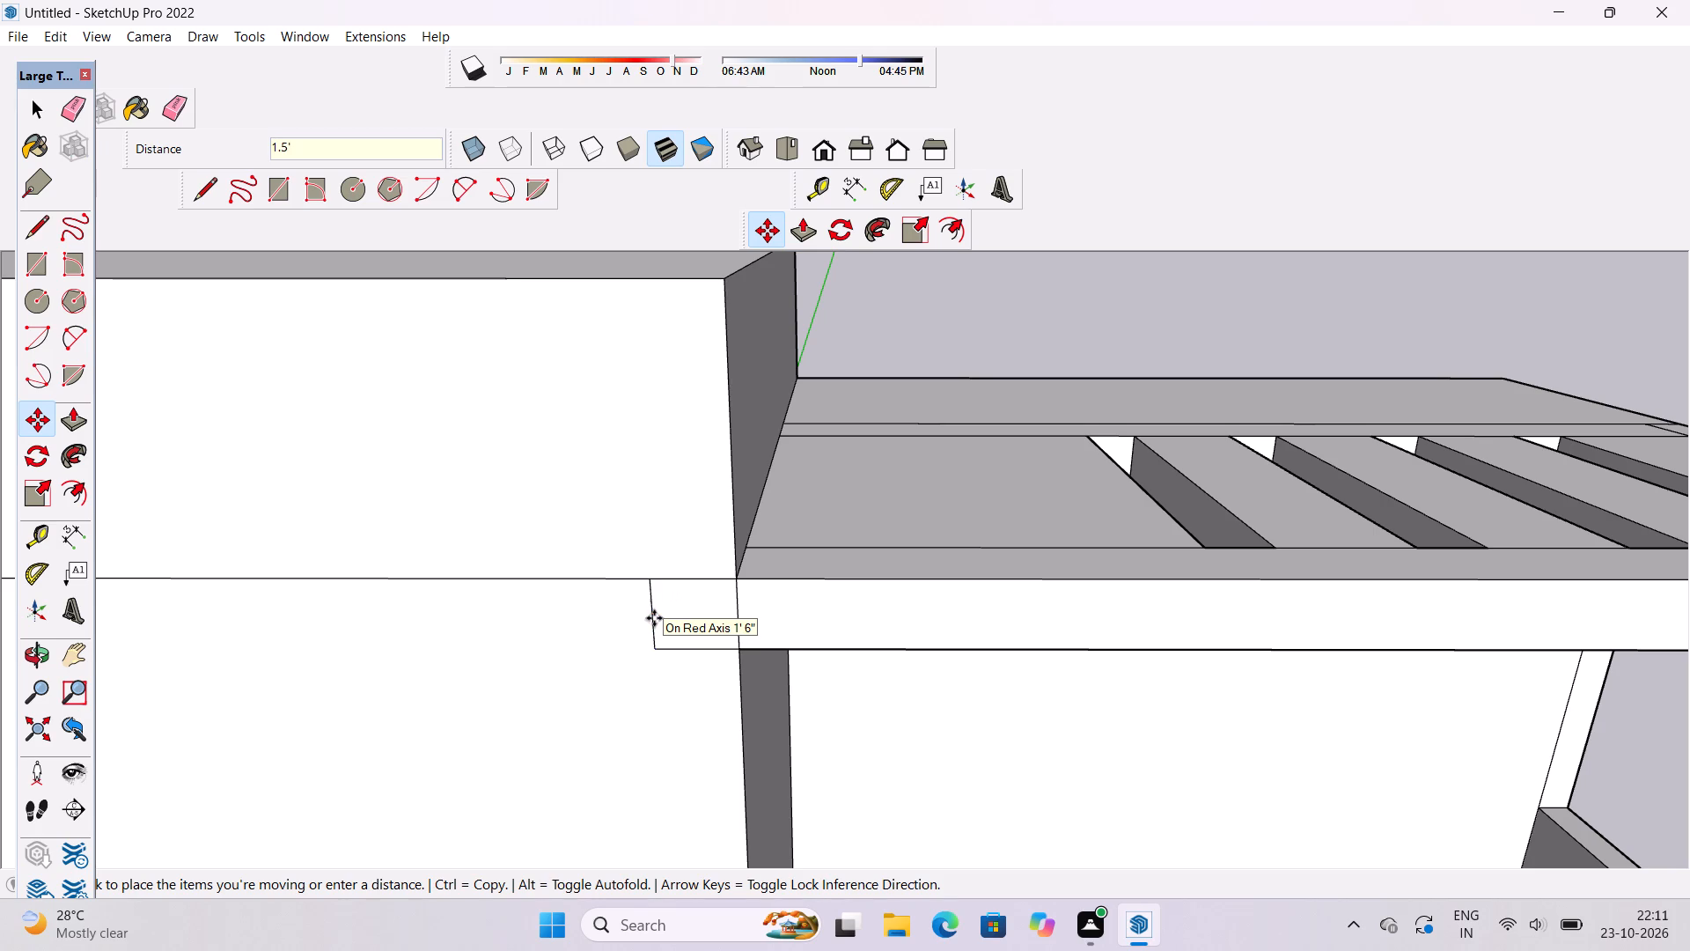
key("space")
Examine the front of the terraces, the floor bands and the slotted roof from several angles.
scroll(685, 649, "down", 3)
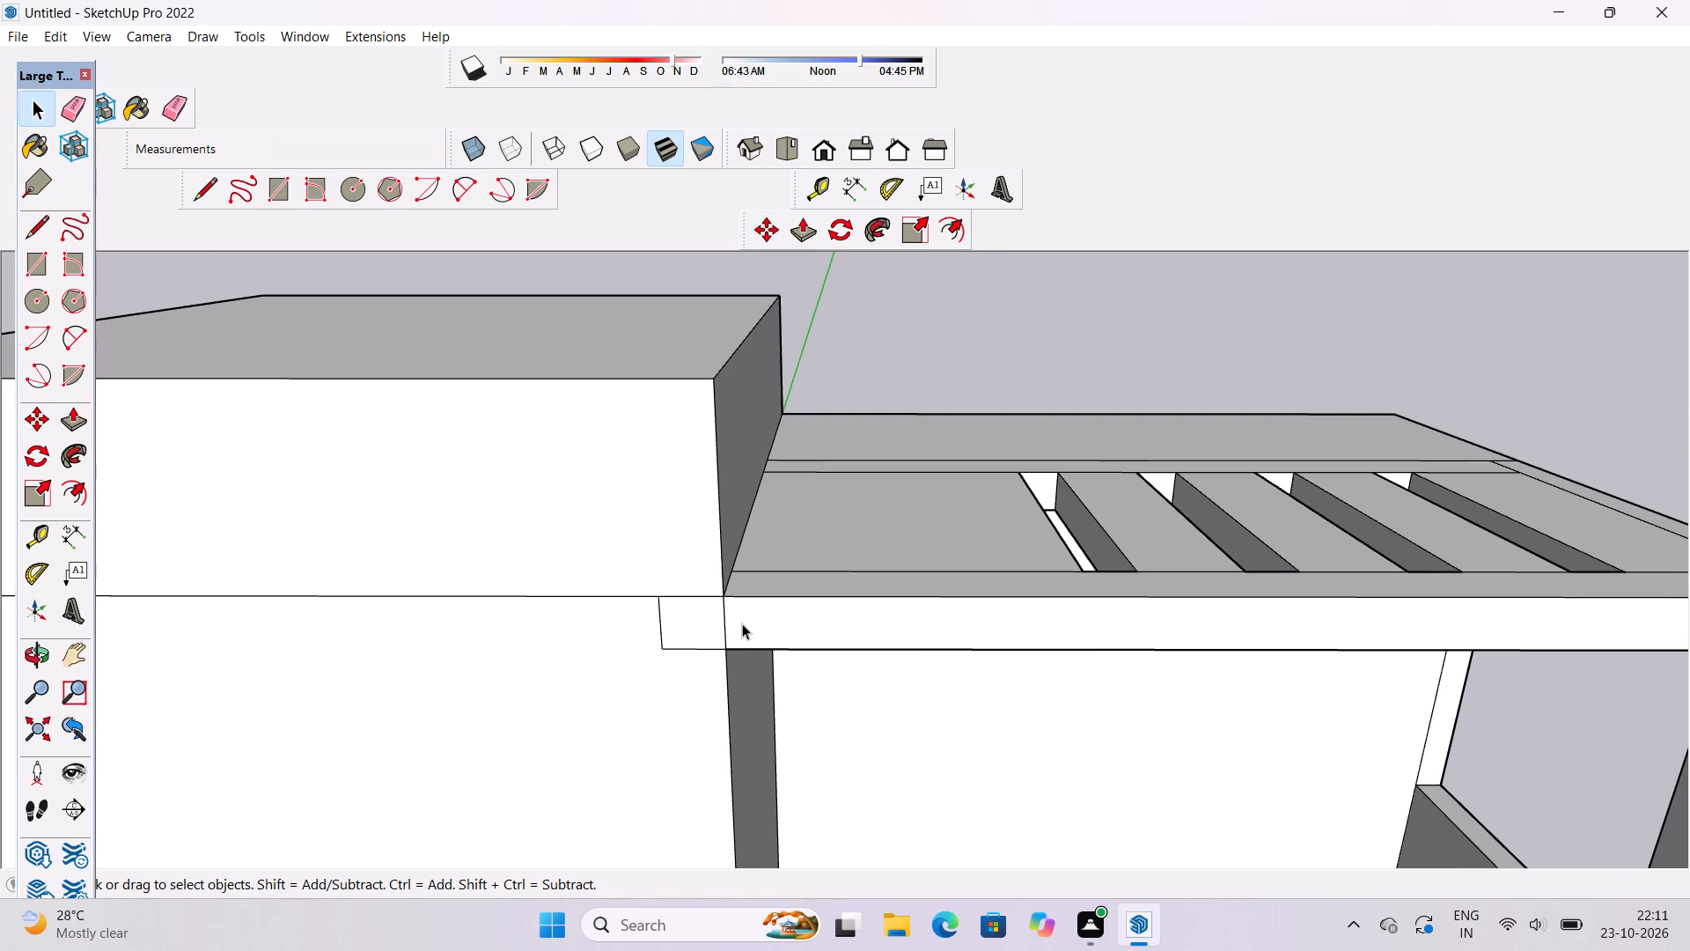
key("o")
left_click_drag(944, 570, 747, 606)
scroll(745, 600, "down", 5)
left_click_drag(752, 633, 752, 627, "shift")
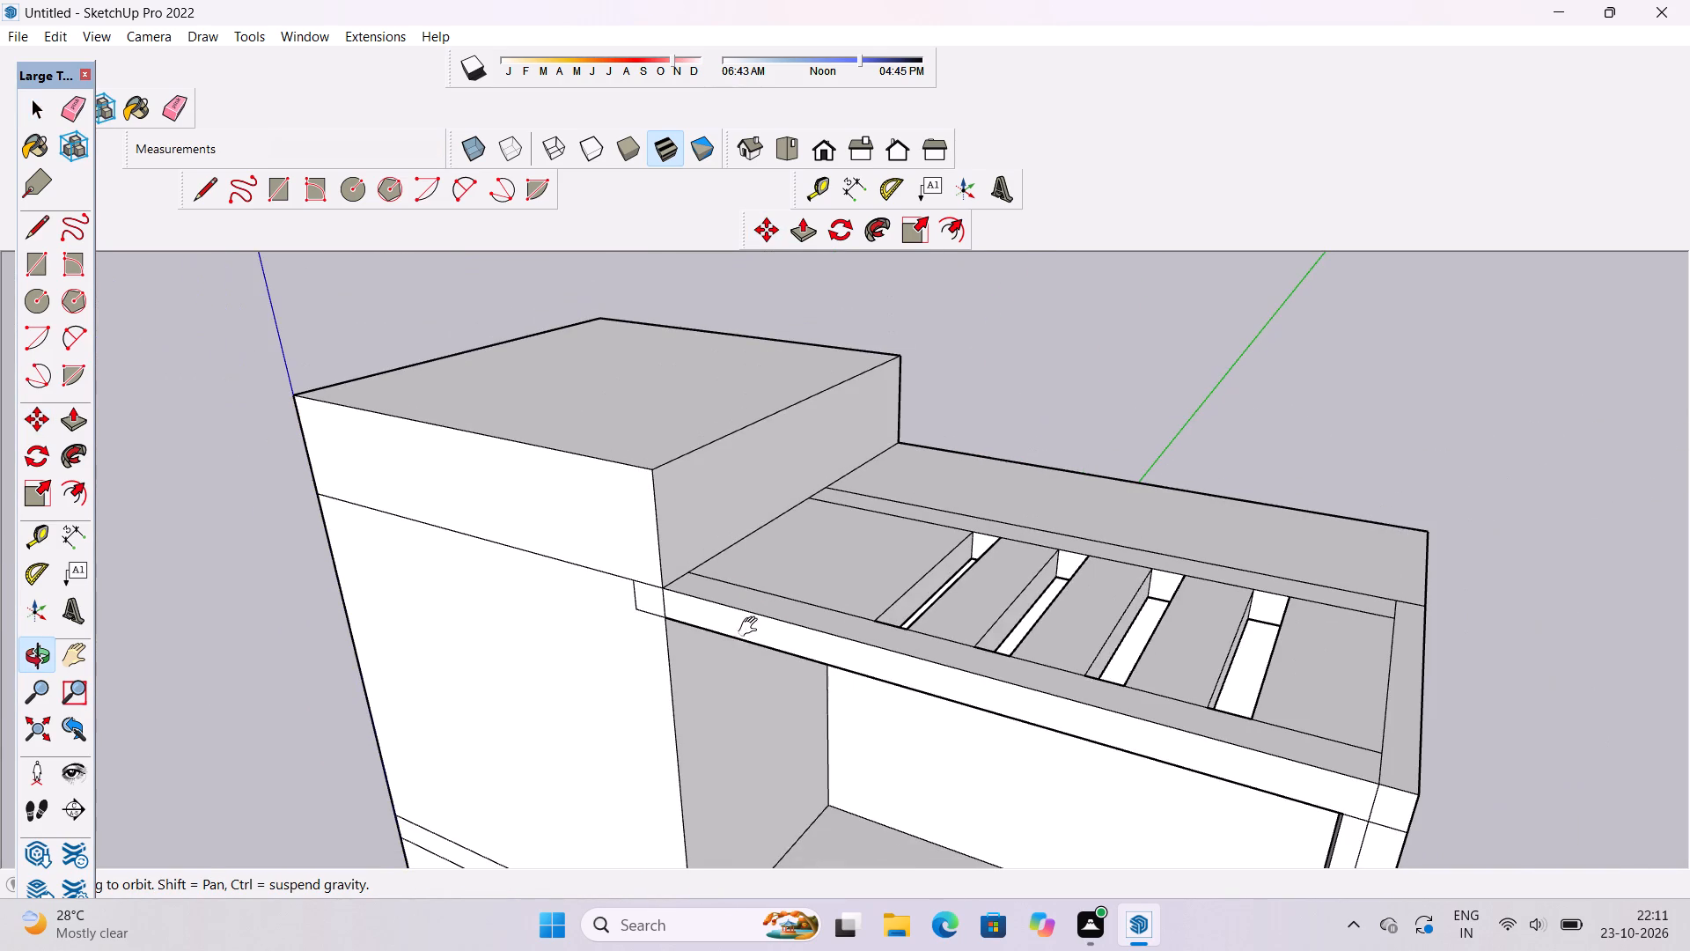
left_click_drag(752, 627, 749, 609, "shift")
scroll(749, 596, "down", 6)
left_click_drag(721, 715, 825, 564)
scroll(834, 544, "down", 5)
left_click_drag(792, 693, 767, 622, "shift")
left_click_drag(724, 651, 868, 706)
scroll(772, 673, "up", 4)
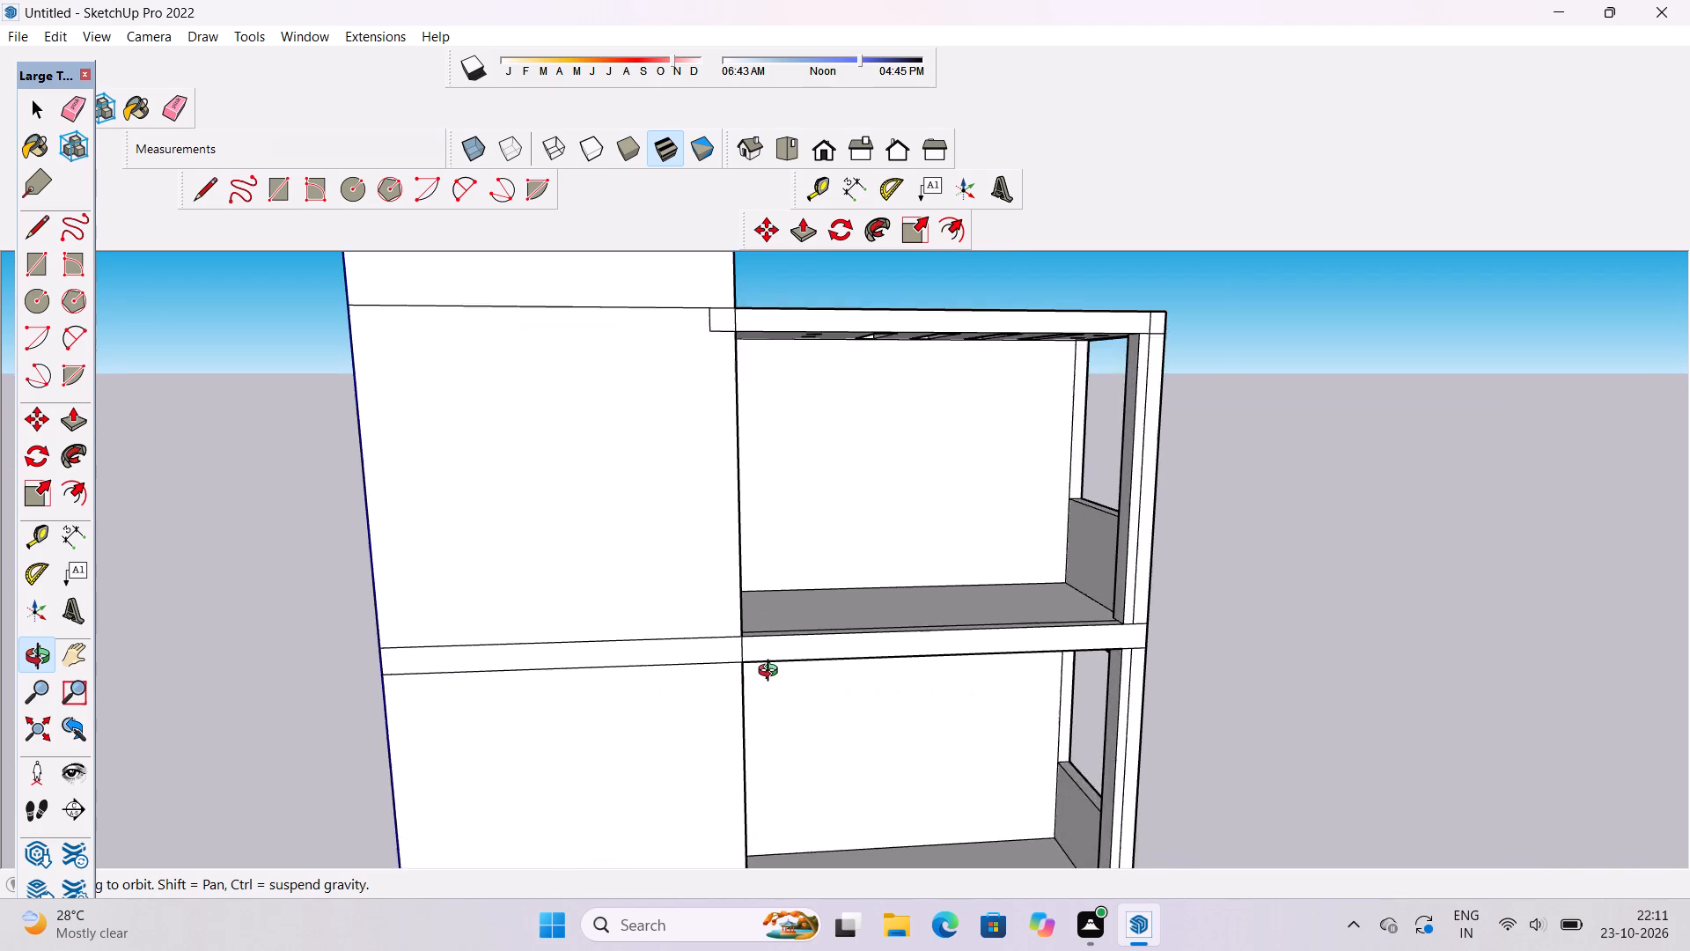
scroll(772, 673, "up", 3)
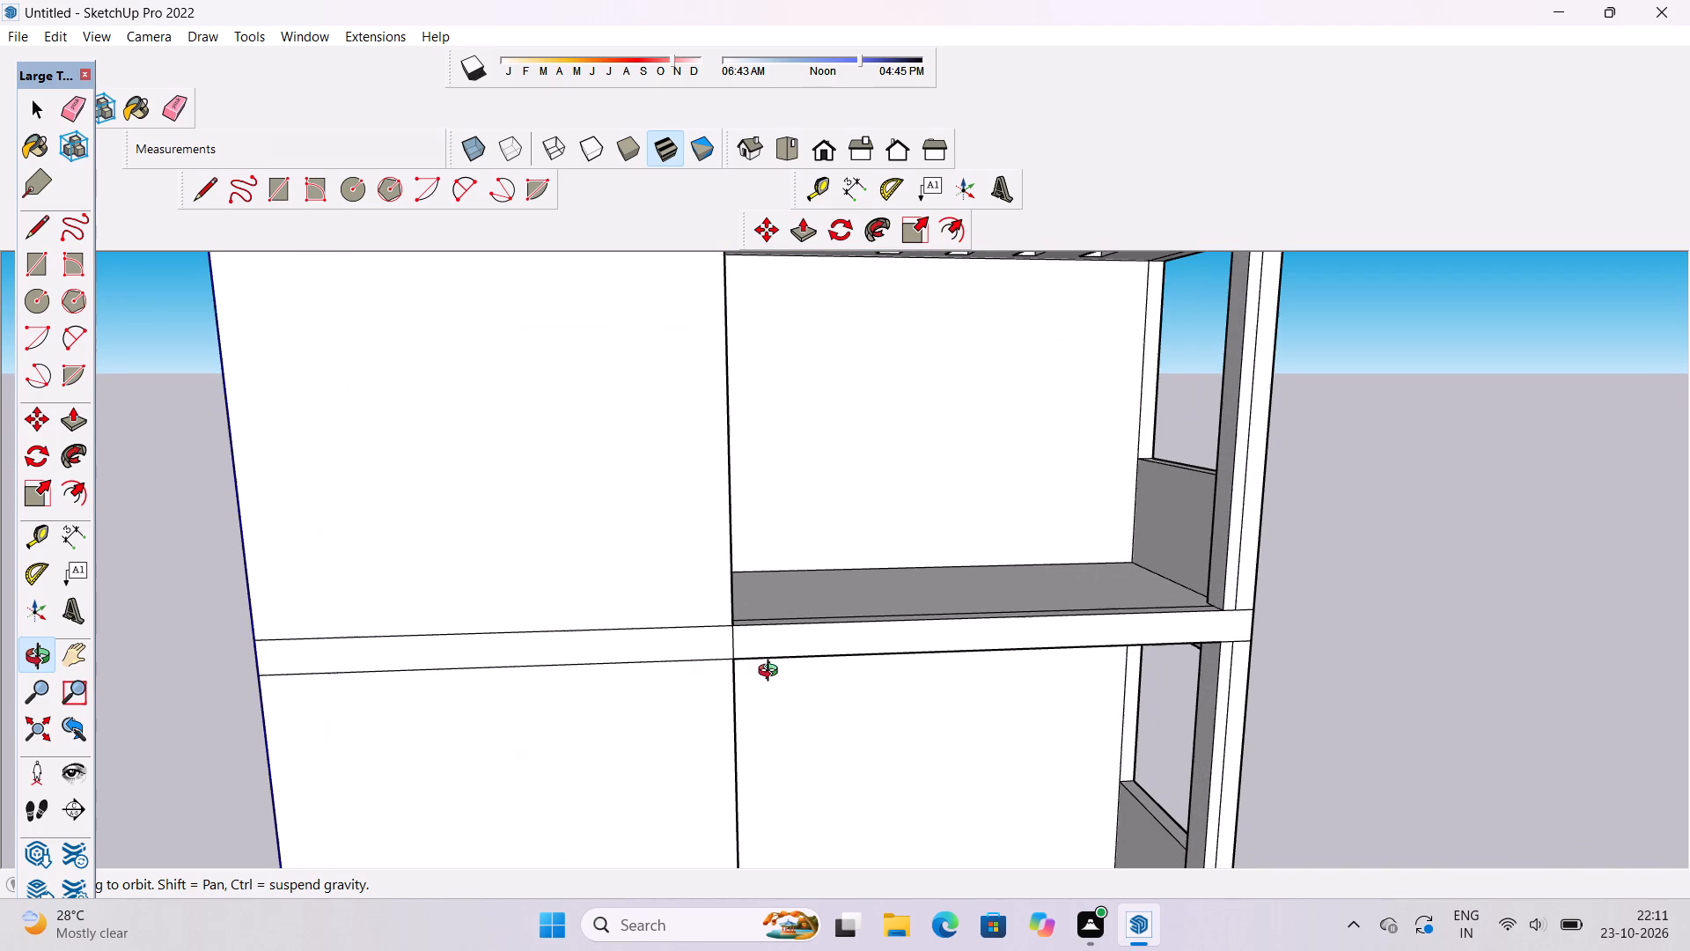
left_click_drag(776, 645, 854, 682)
left_click_drag(855, 683, 765, 663, "shift")
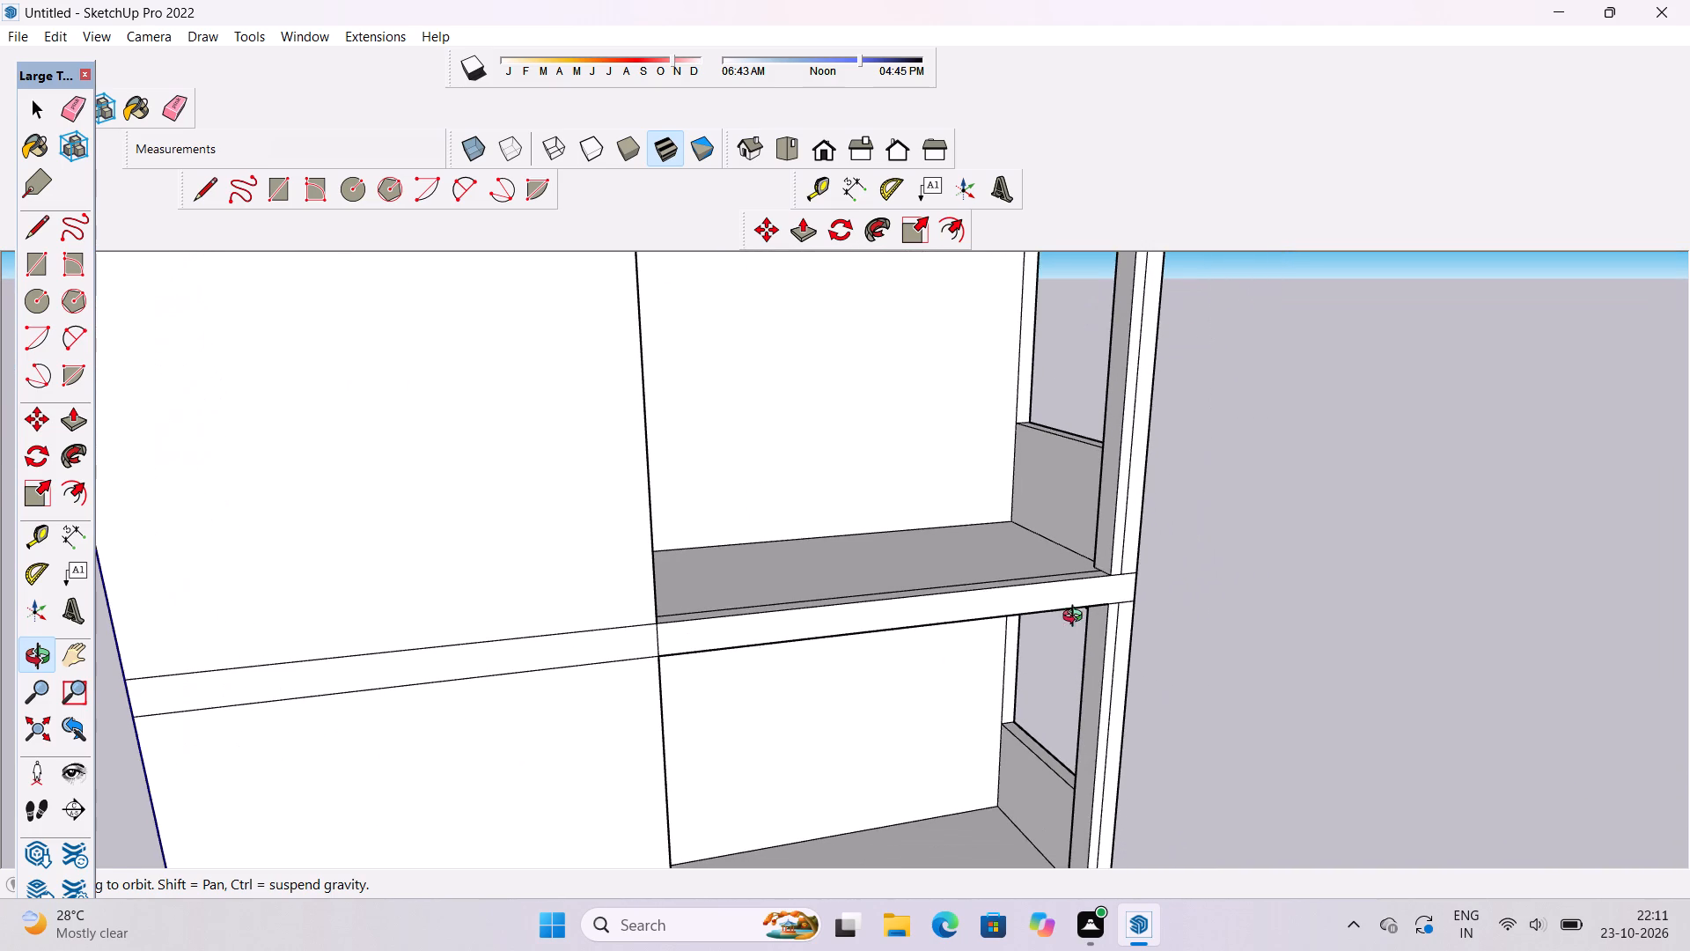
left_click_drag(1011, 618, 972, 665, "shift")
scroll(946, 657, "down", 5, "shift")
left_click_drag(1089, 637, 876, 650)
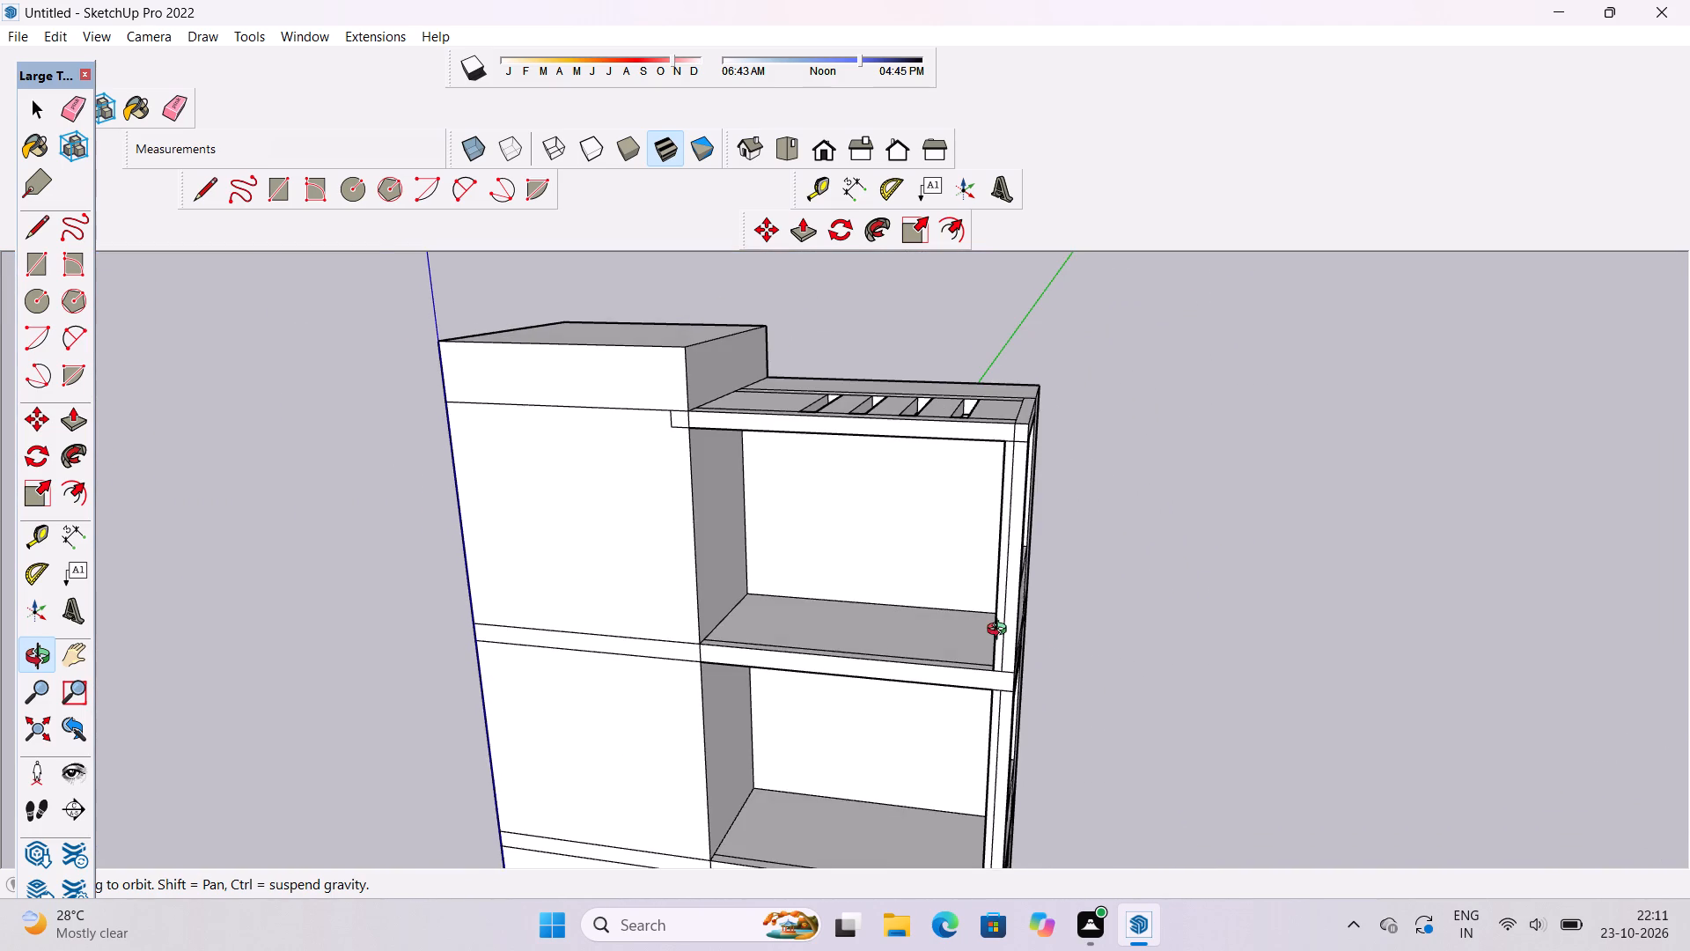
Erase the leftover vertical lines on the corner column's front face at the top and middle terraces.
left_click_drag(847, 674, 1056, 551)
scroll(944, 549, "down", 5)
scroll(997, 596, "up", 8)
left_click_drag(1009, 589, 937, 559, "shift")
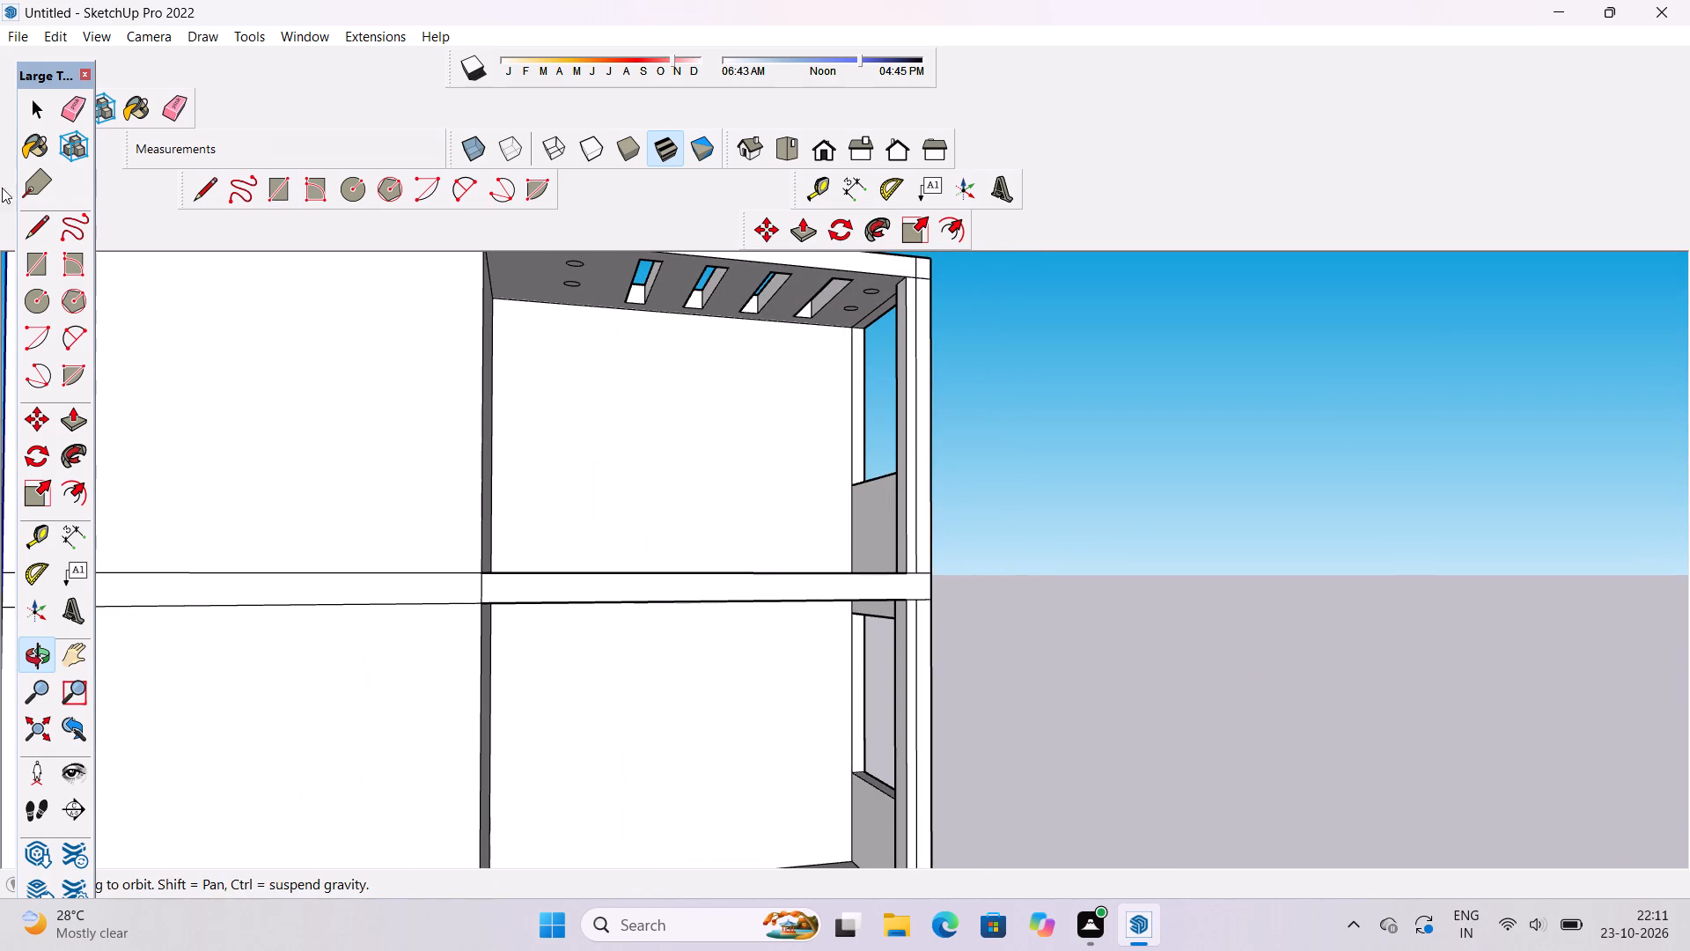
left_click(179, 109)
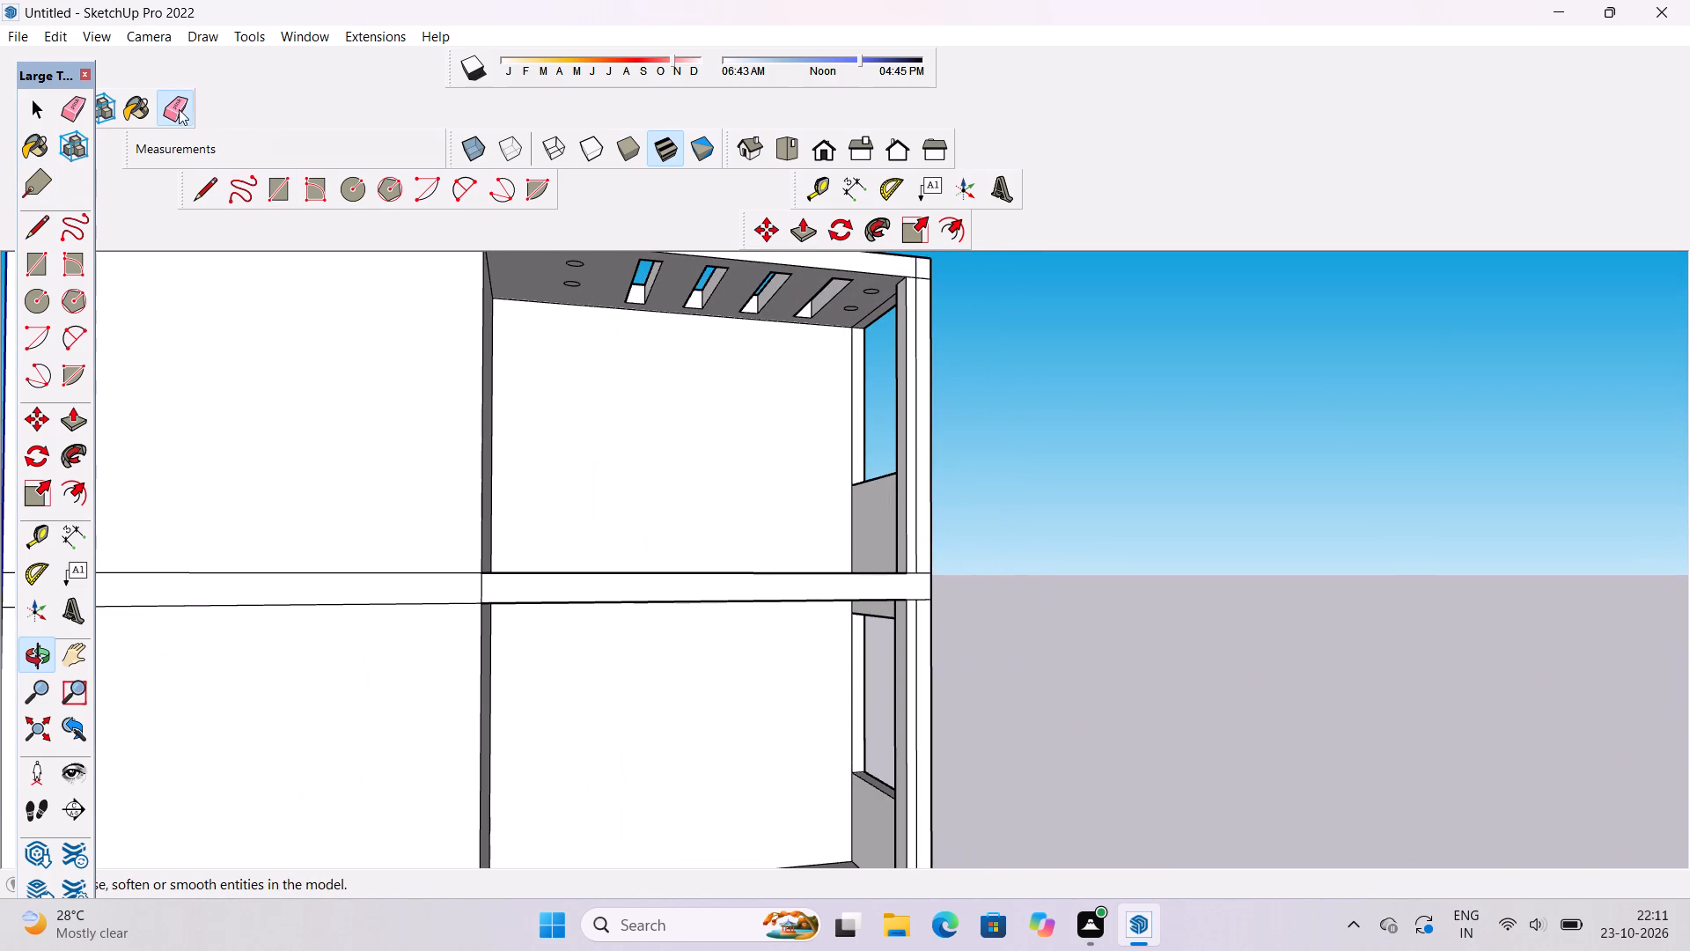
scroll(930, 467, "up", 5)
left_click(905, 423)
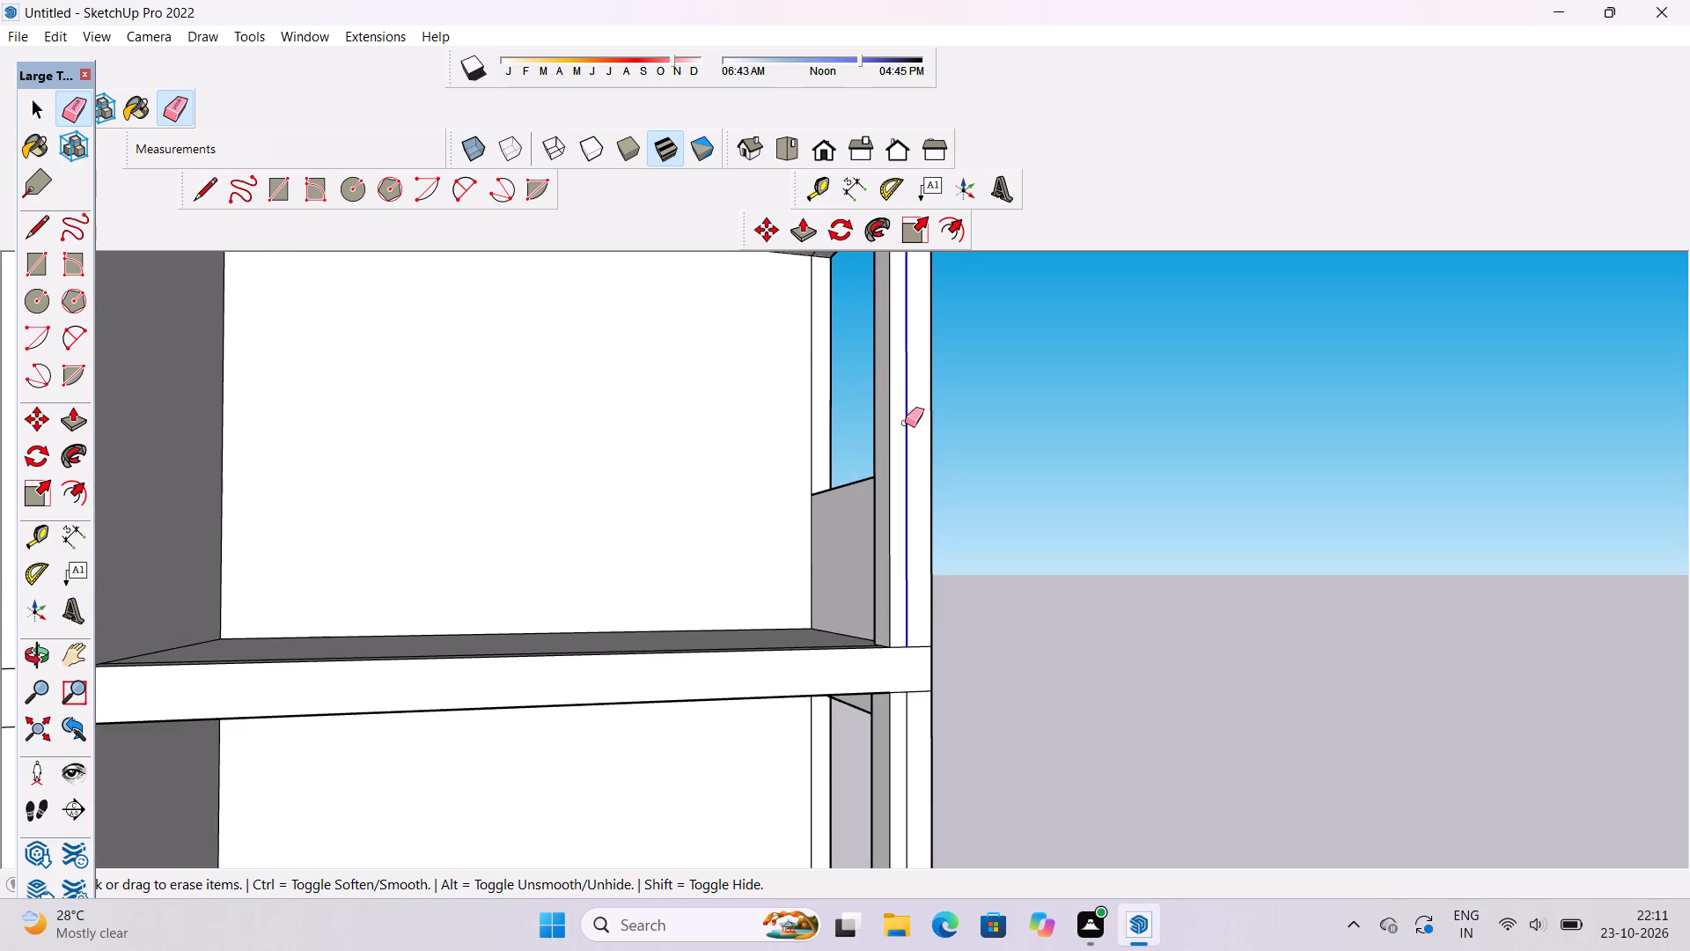
scroll(819, 348, "down", 6)
scroll(744, 402, "down", 4)
scroll(846, 517, "up", 6)
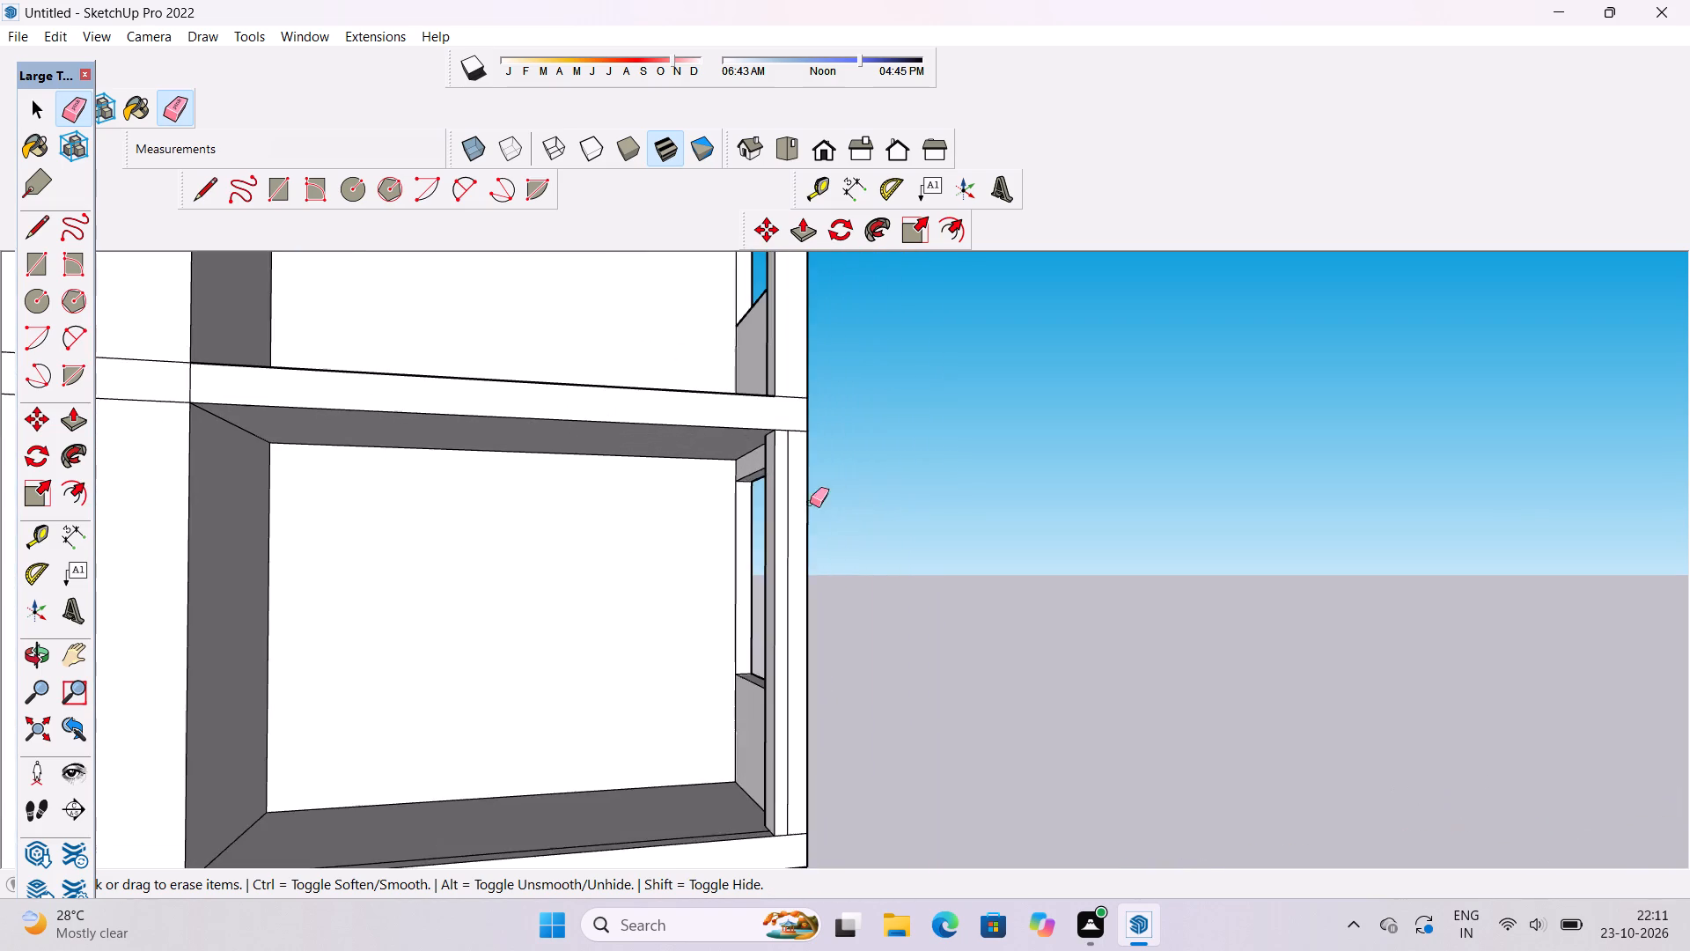
scroll(799, 476, "up", 5)
left_click_drag(797, 445, 773, 484)
scroll(753, 574, "down", 6)
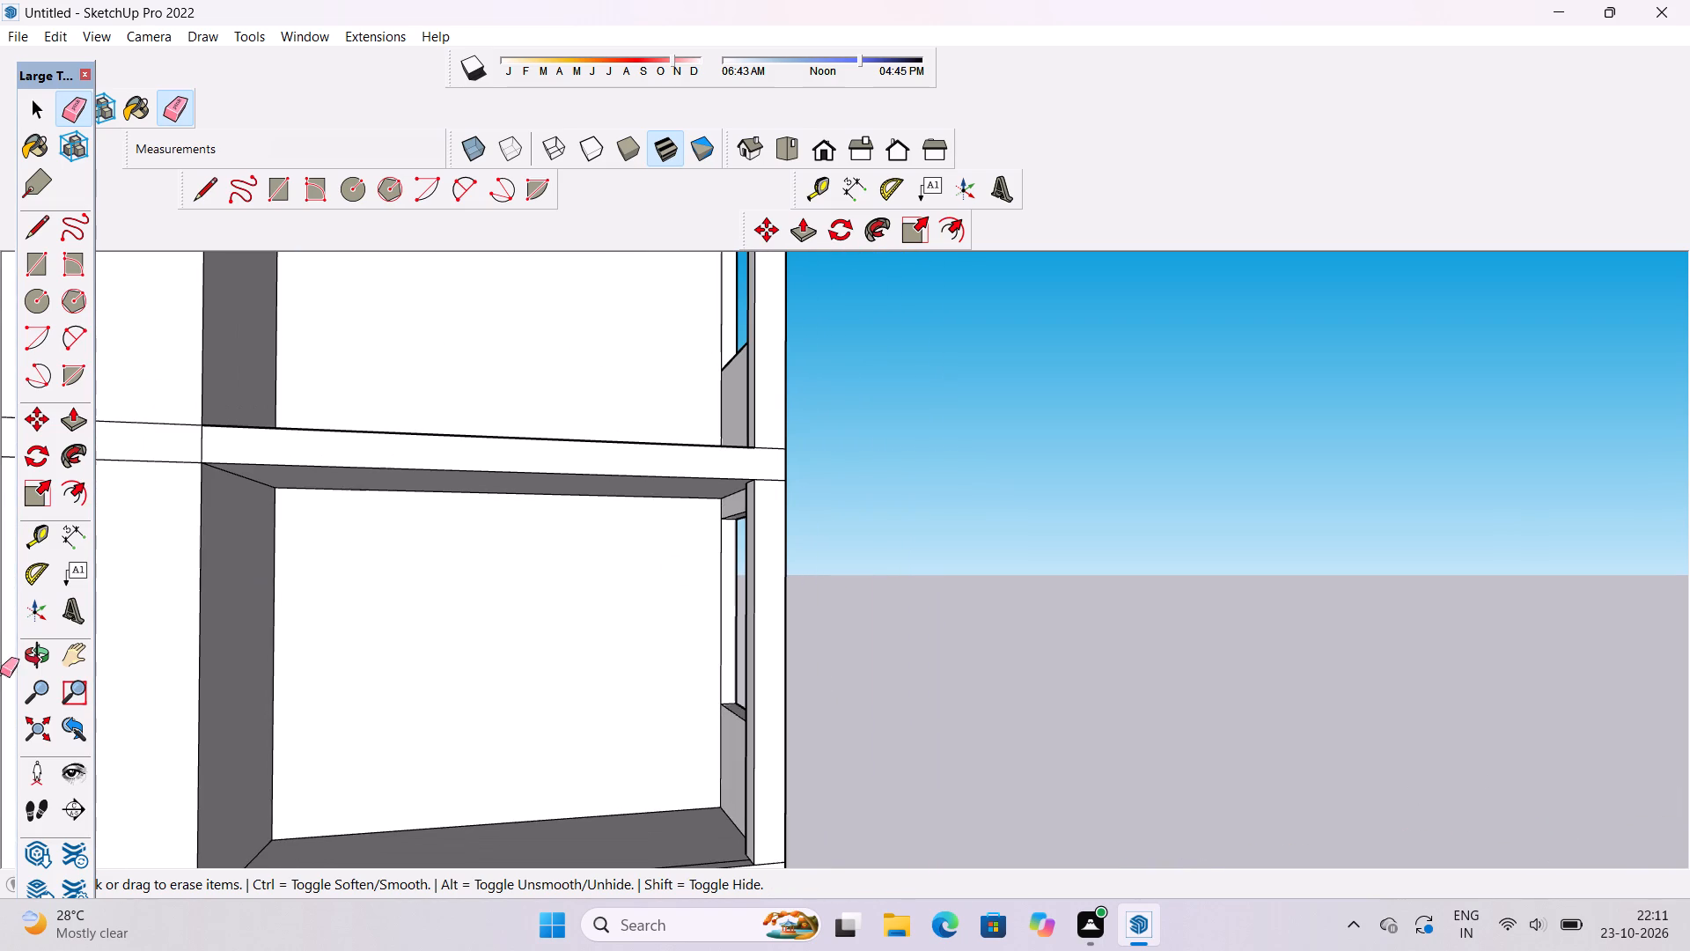
Examine the whole building from below, the side, the front and above.
left_click(33, 661)
scroll(474, 591, "down", 6)
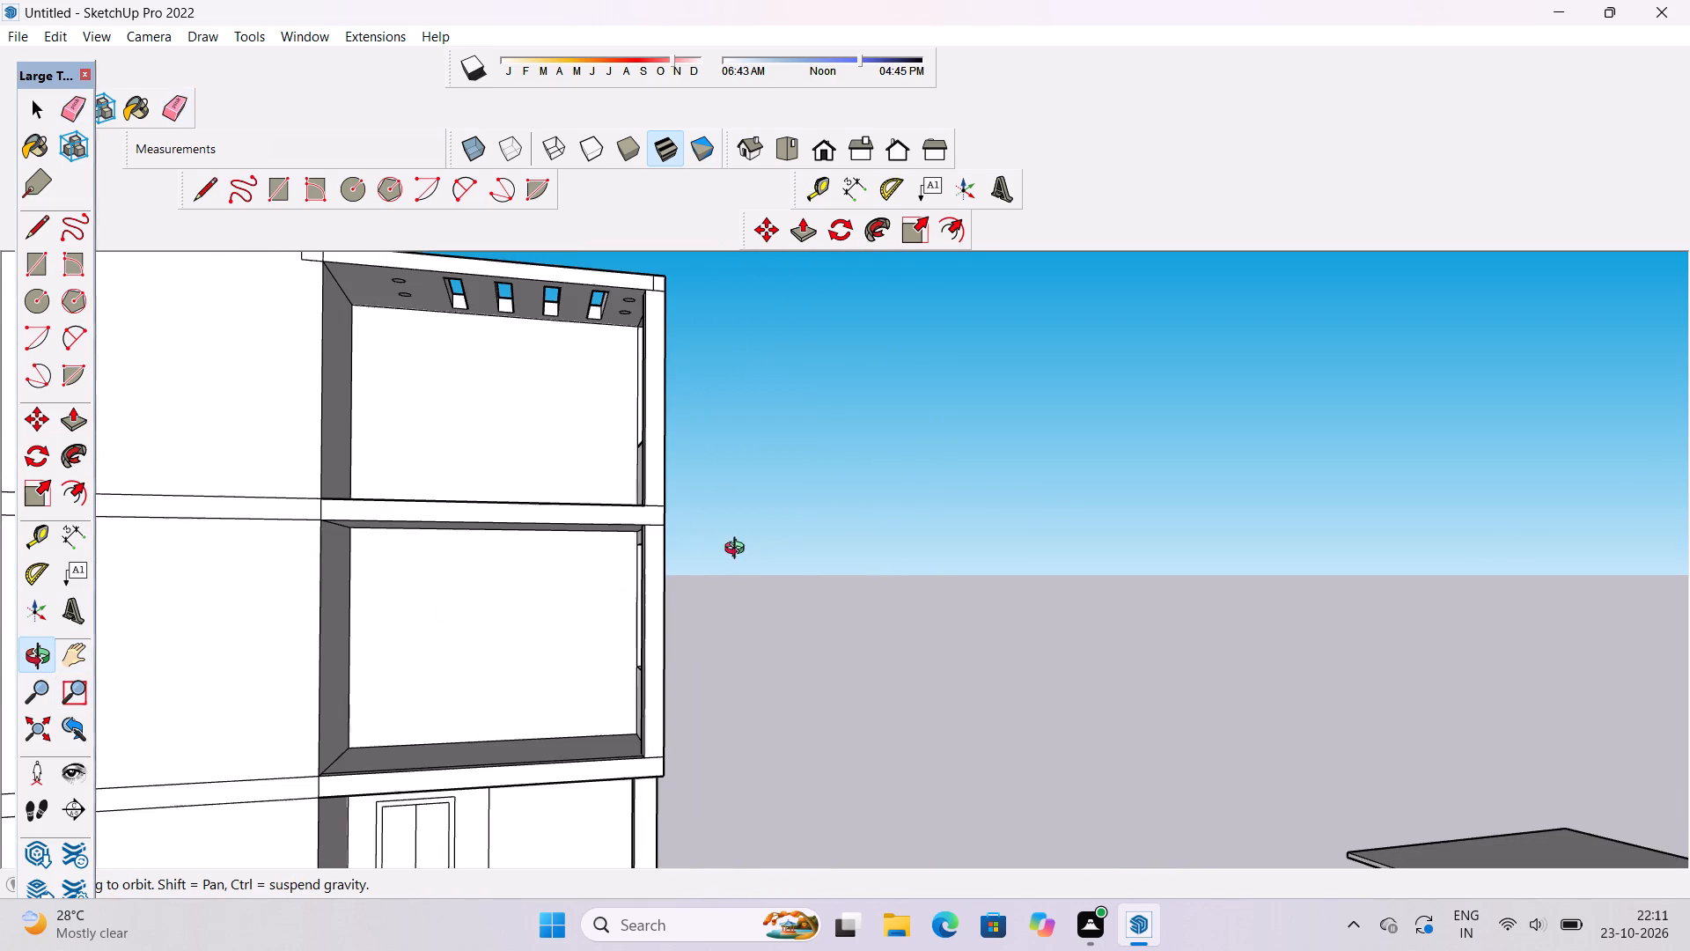
scroll(437, 630, "down", 6)
left_click_drag(621, 619, 141, 707)
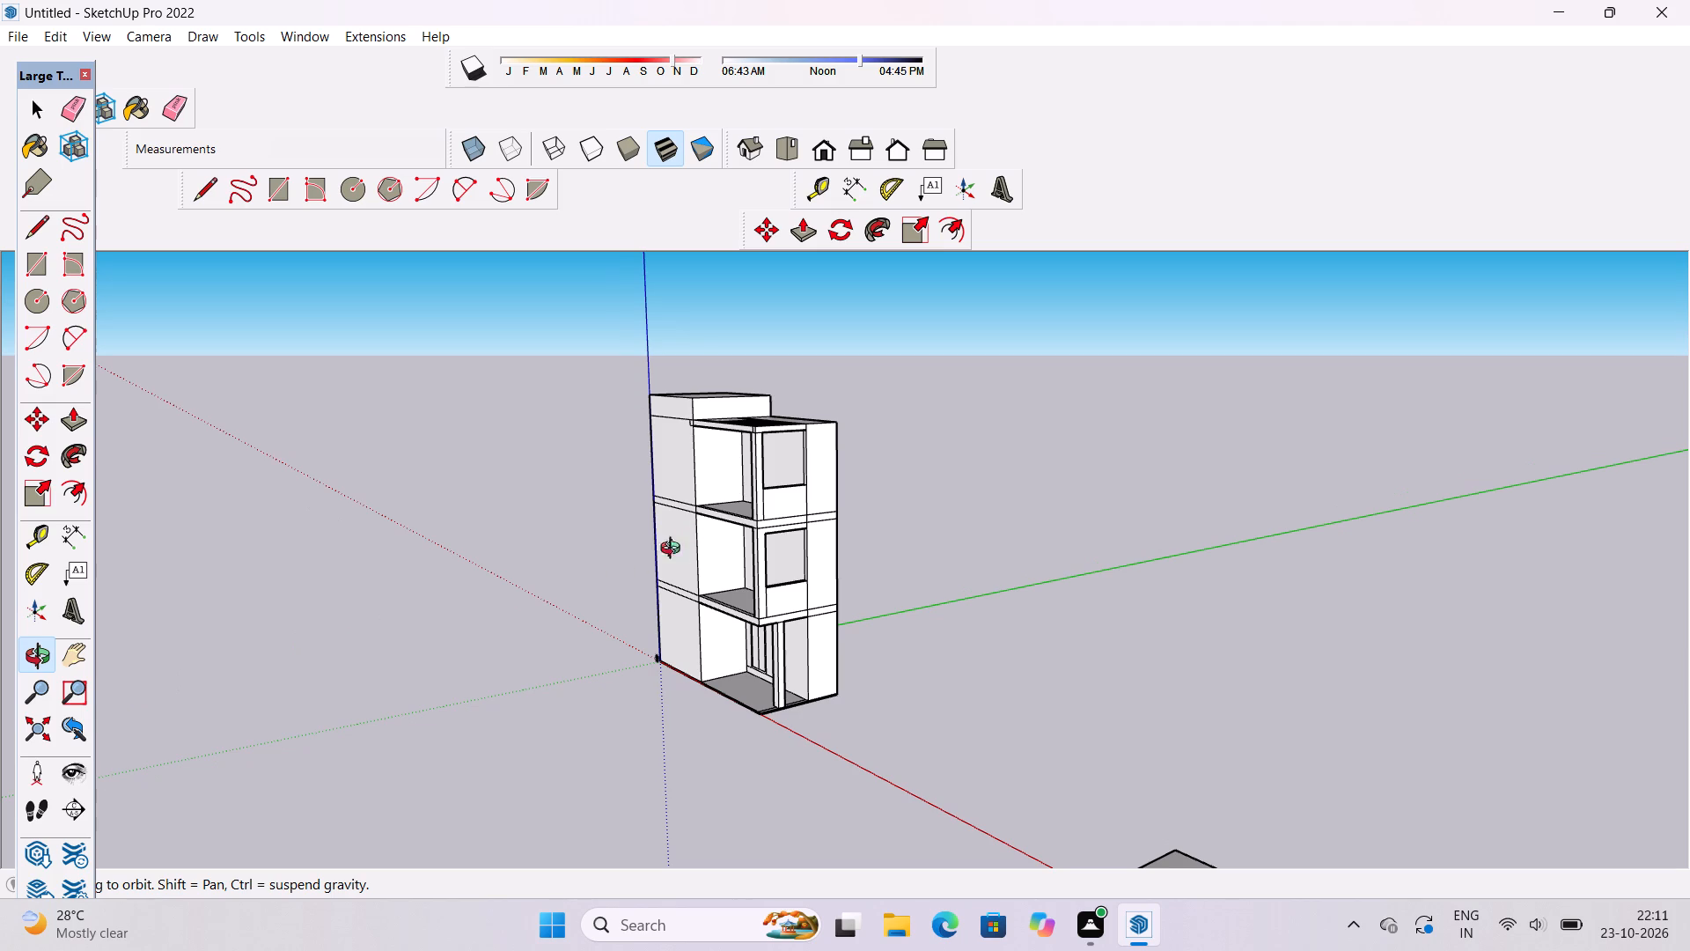
scroll(497, 648, "down", 5)
left_click_drag(444, 673, 671, 461)
scroll(772, 461, "up", 4)
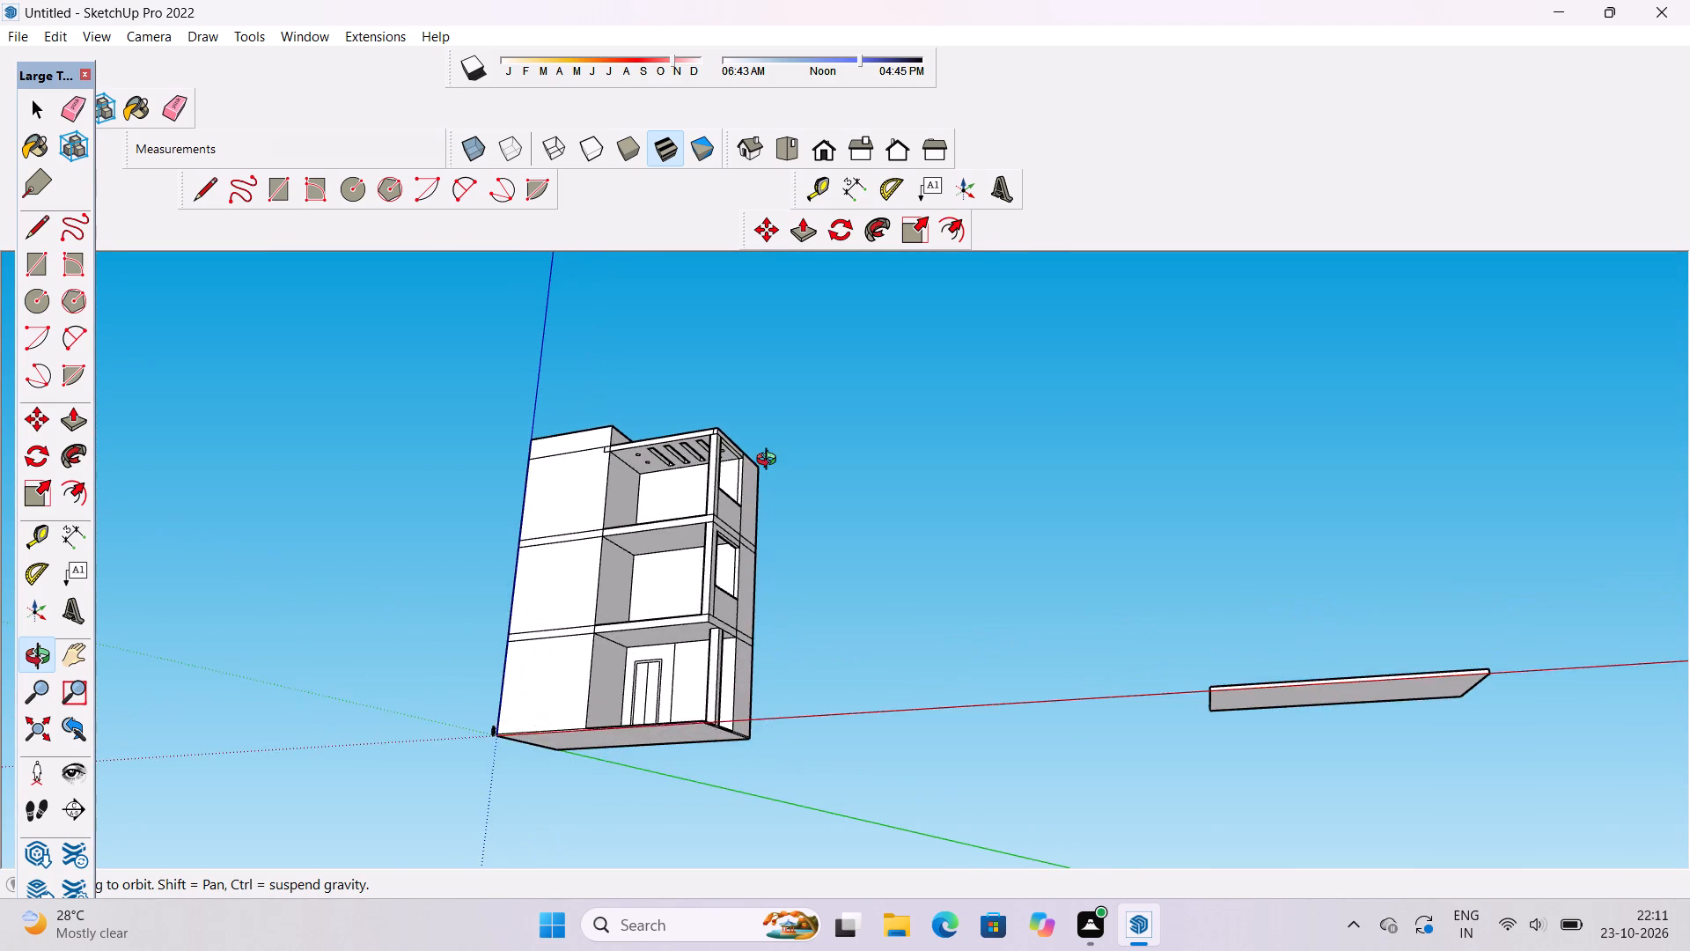
scroll(764, 460, "up", 5)
scroll(607, 501, "up", 7)
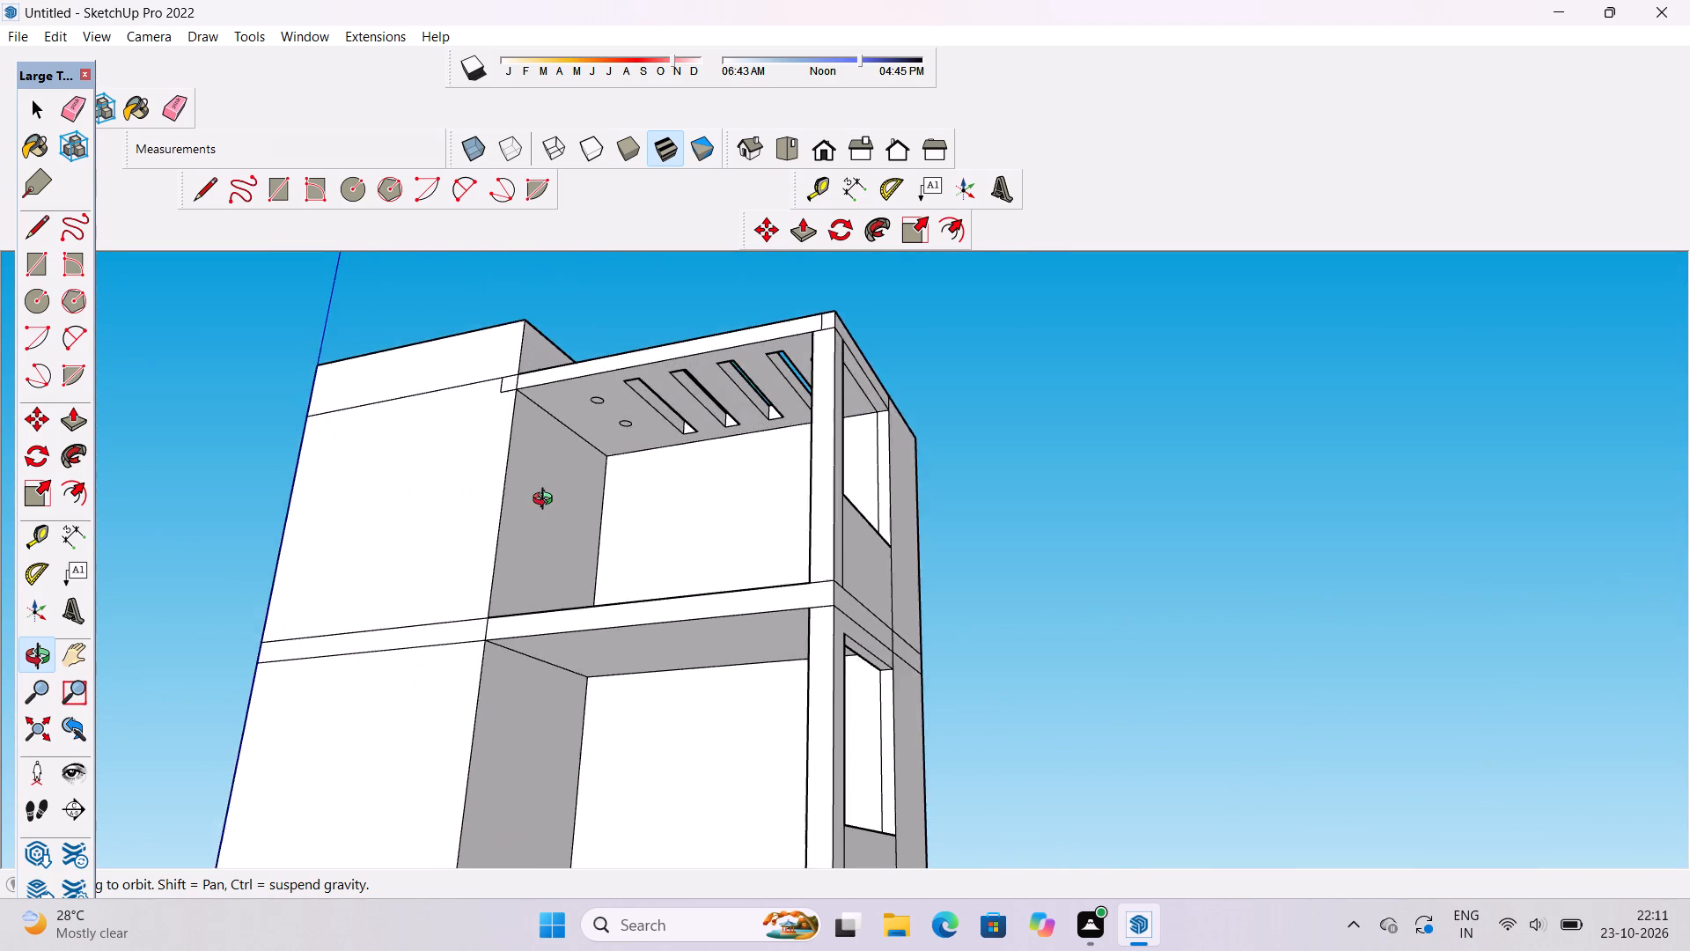
scroll(547, 501, "down", 7)
left_click_drag(514, 520, 709, 518)
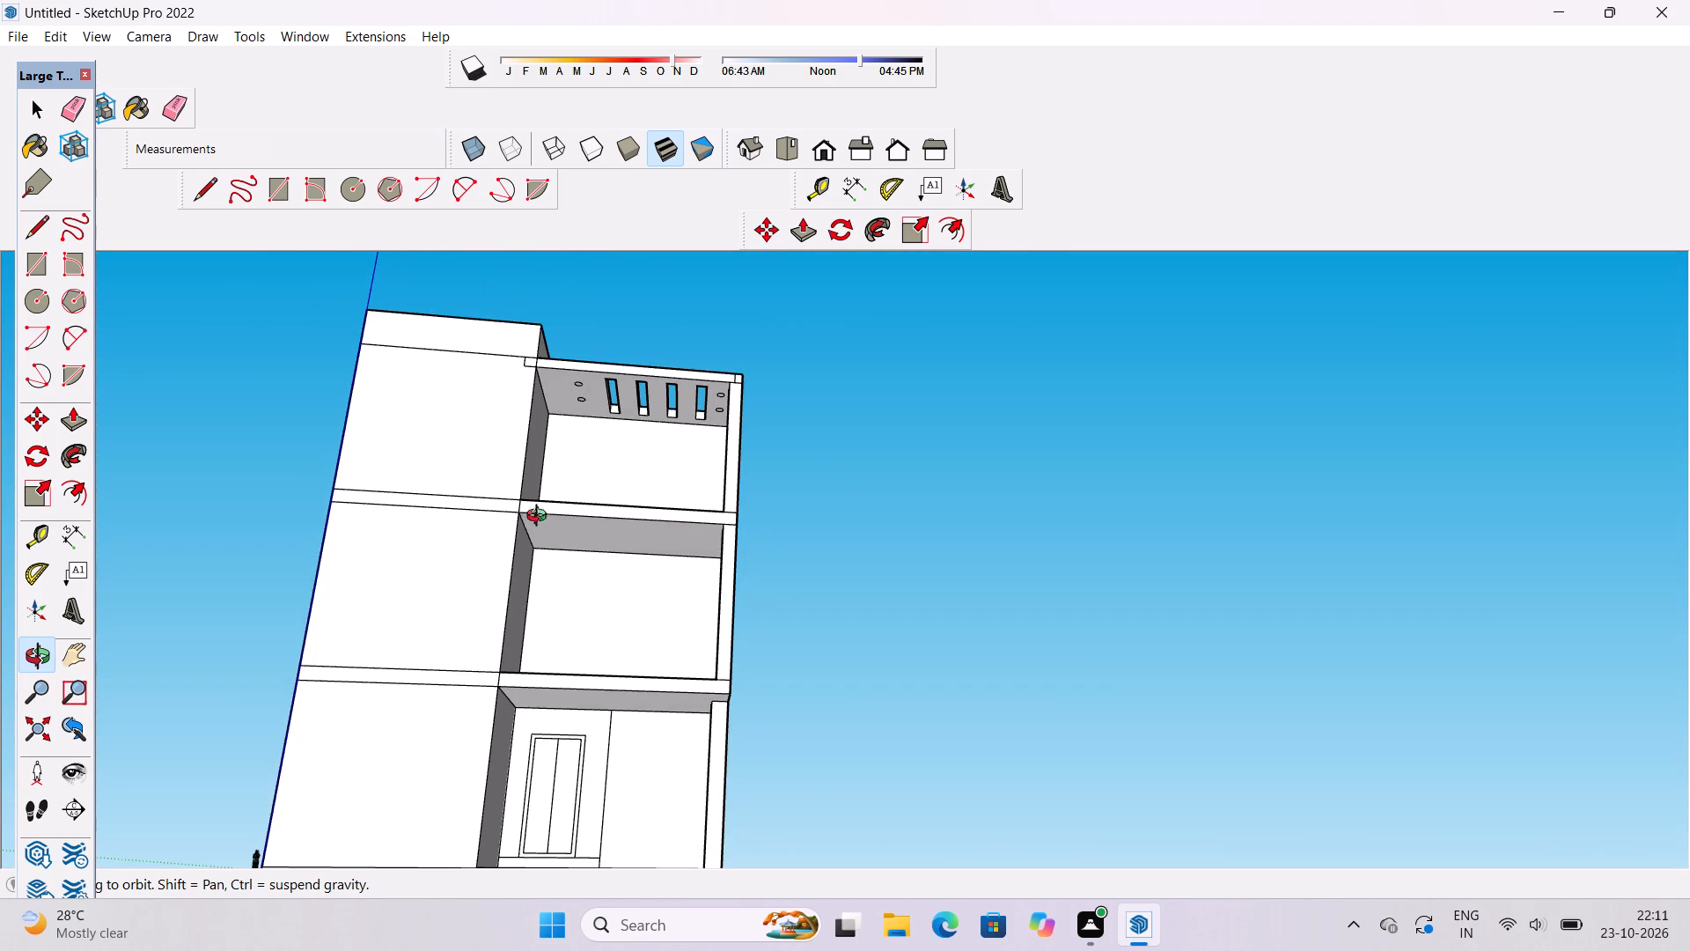
left_click_drag(473, 548, 723, 511)
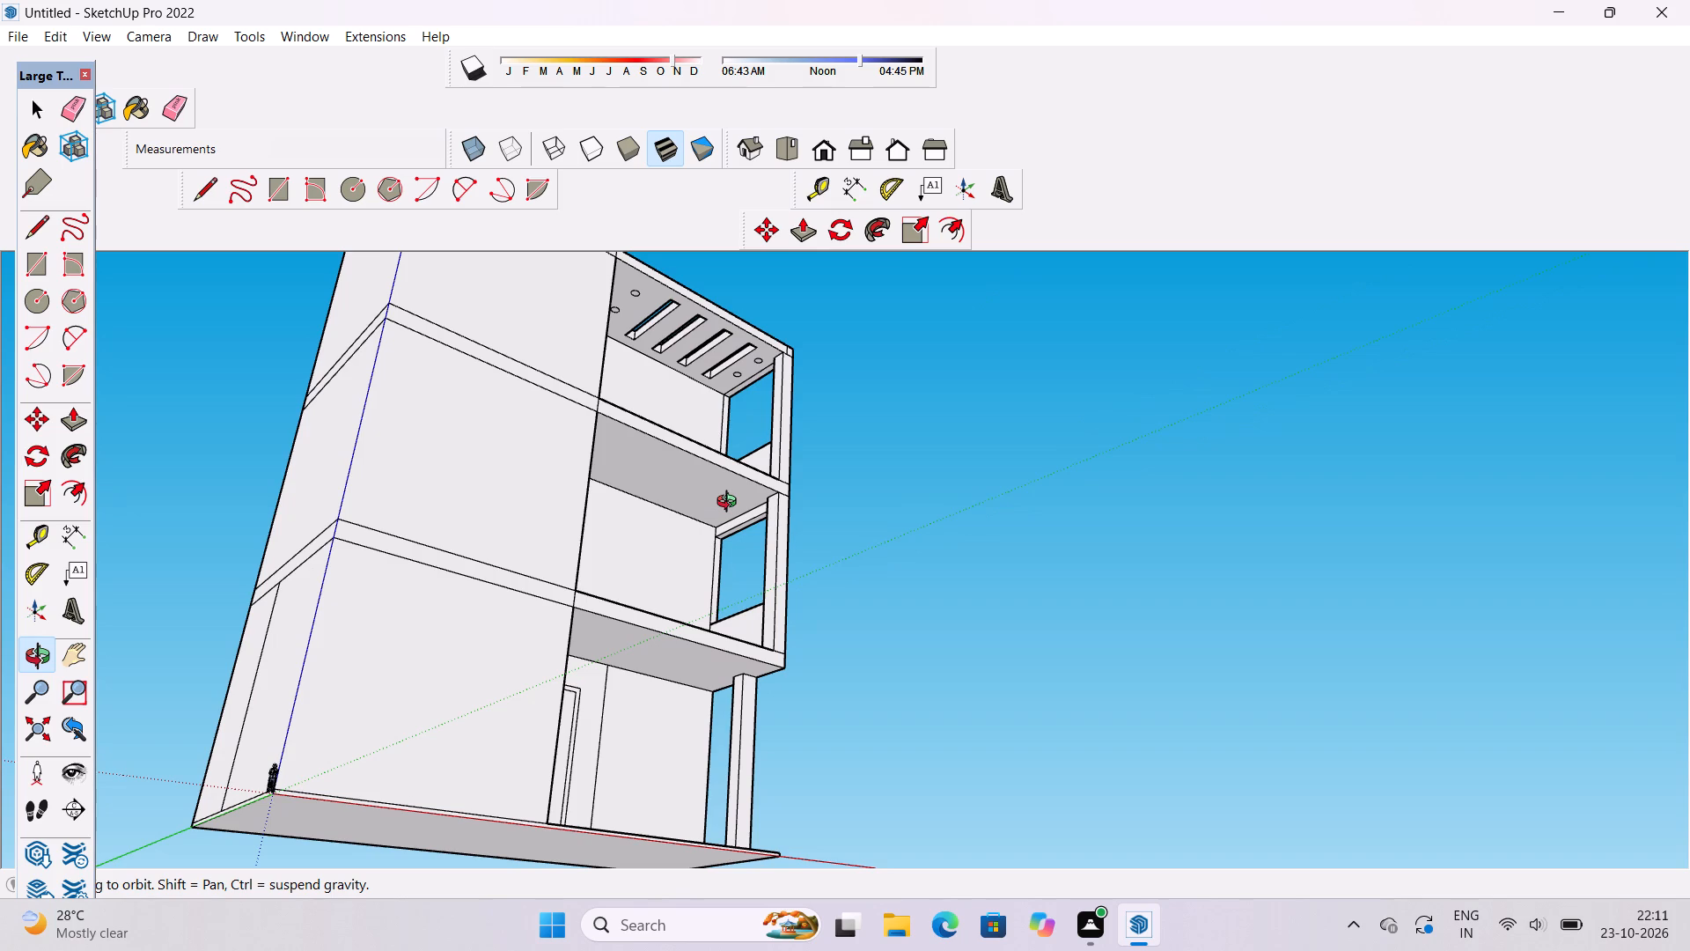
scroll(733, 499, "down", 3)
scroll(733, 499, "up", 2)
scroll(733, 499, "down", 7)
scroll(822, 495, "down", 1)
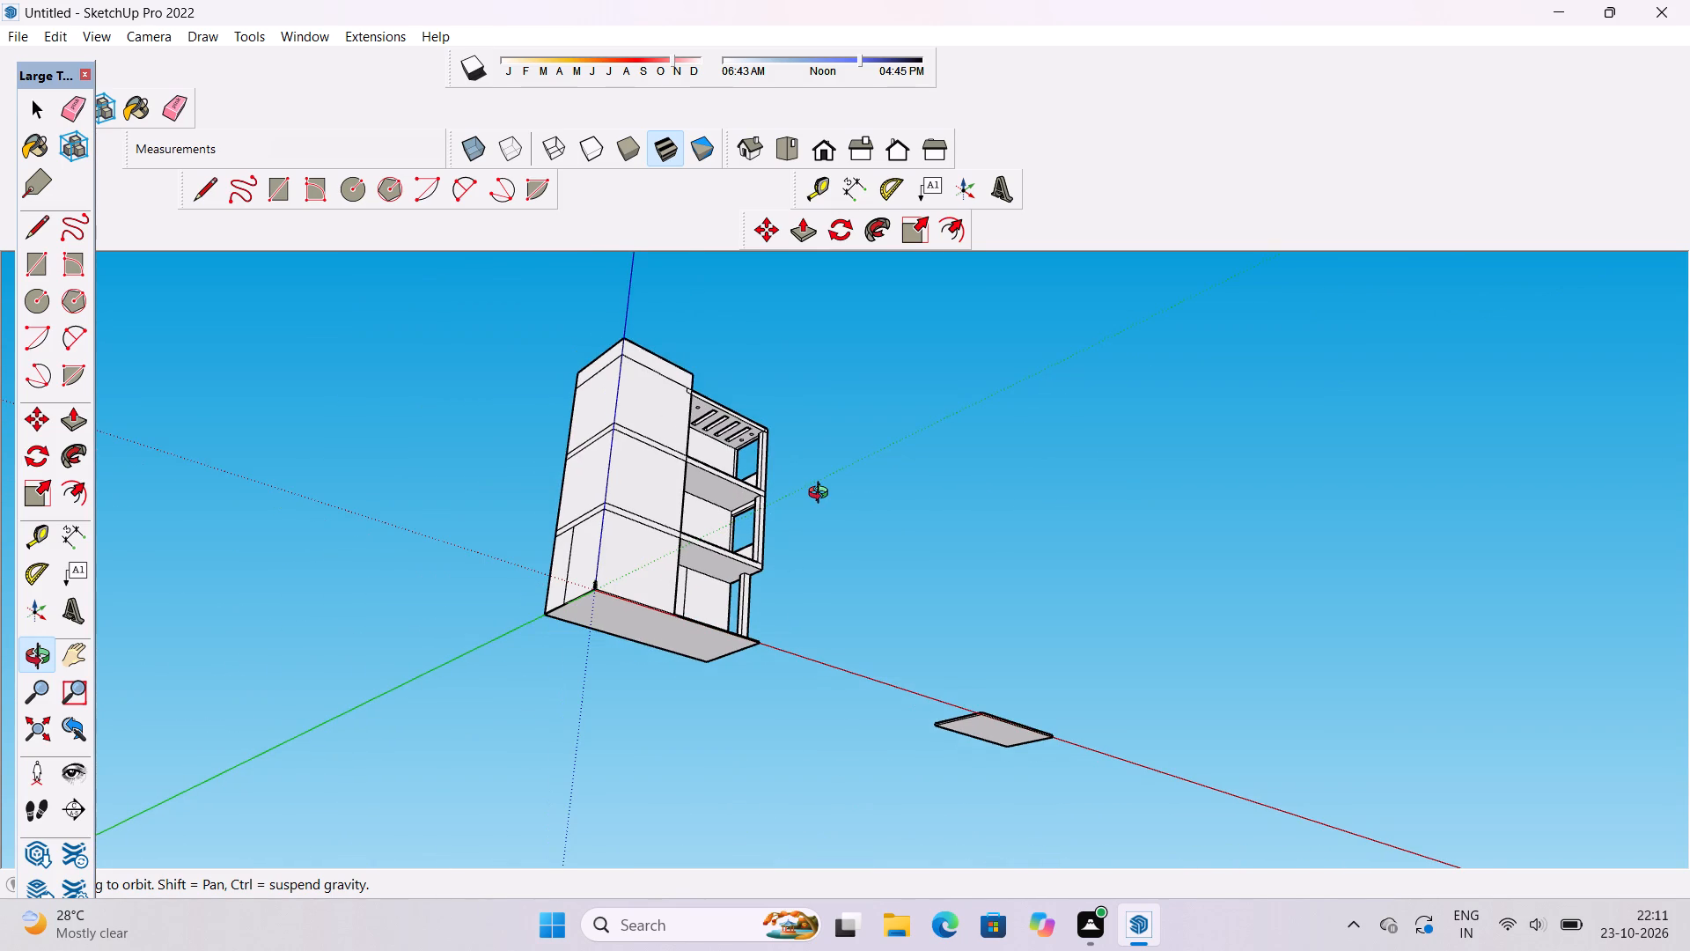
scroll(824, 495, "down", 3)
scroll(696, 426, "up", 5)
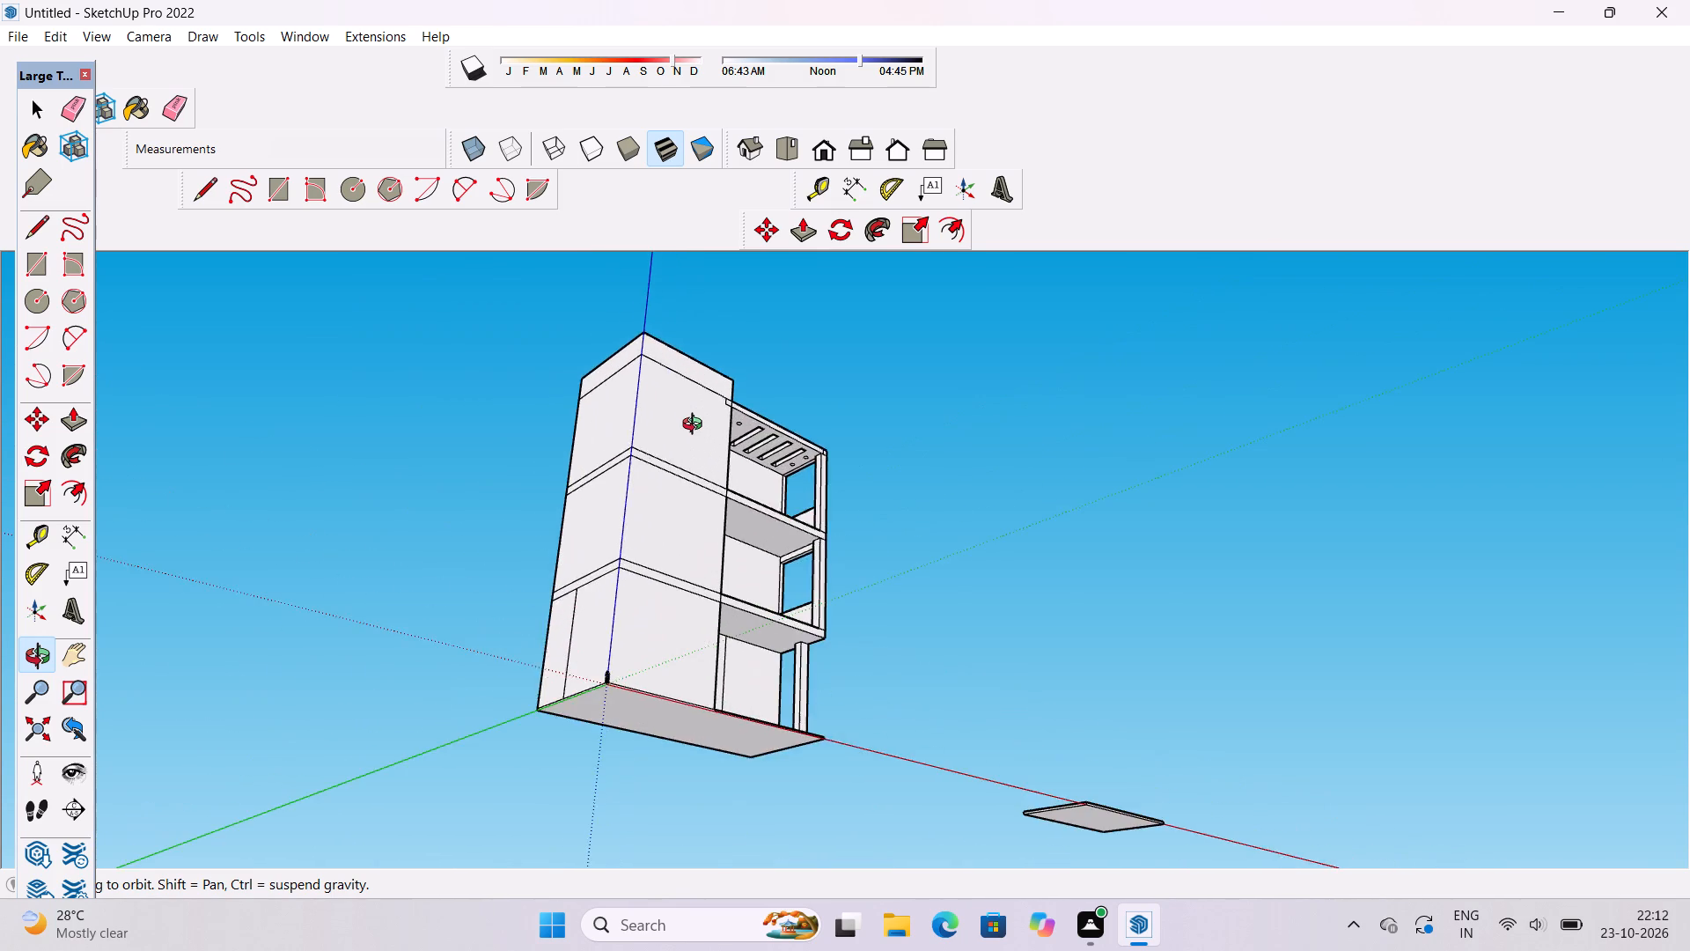
scroll(696, 426, "up", 4)
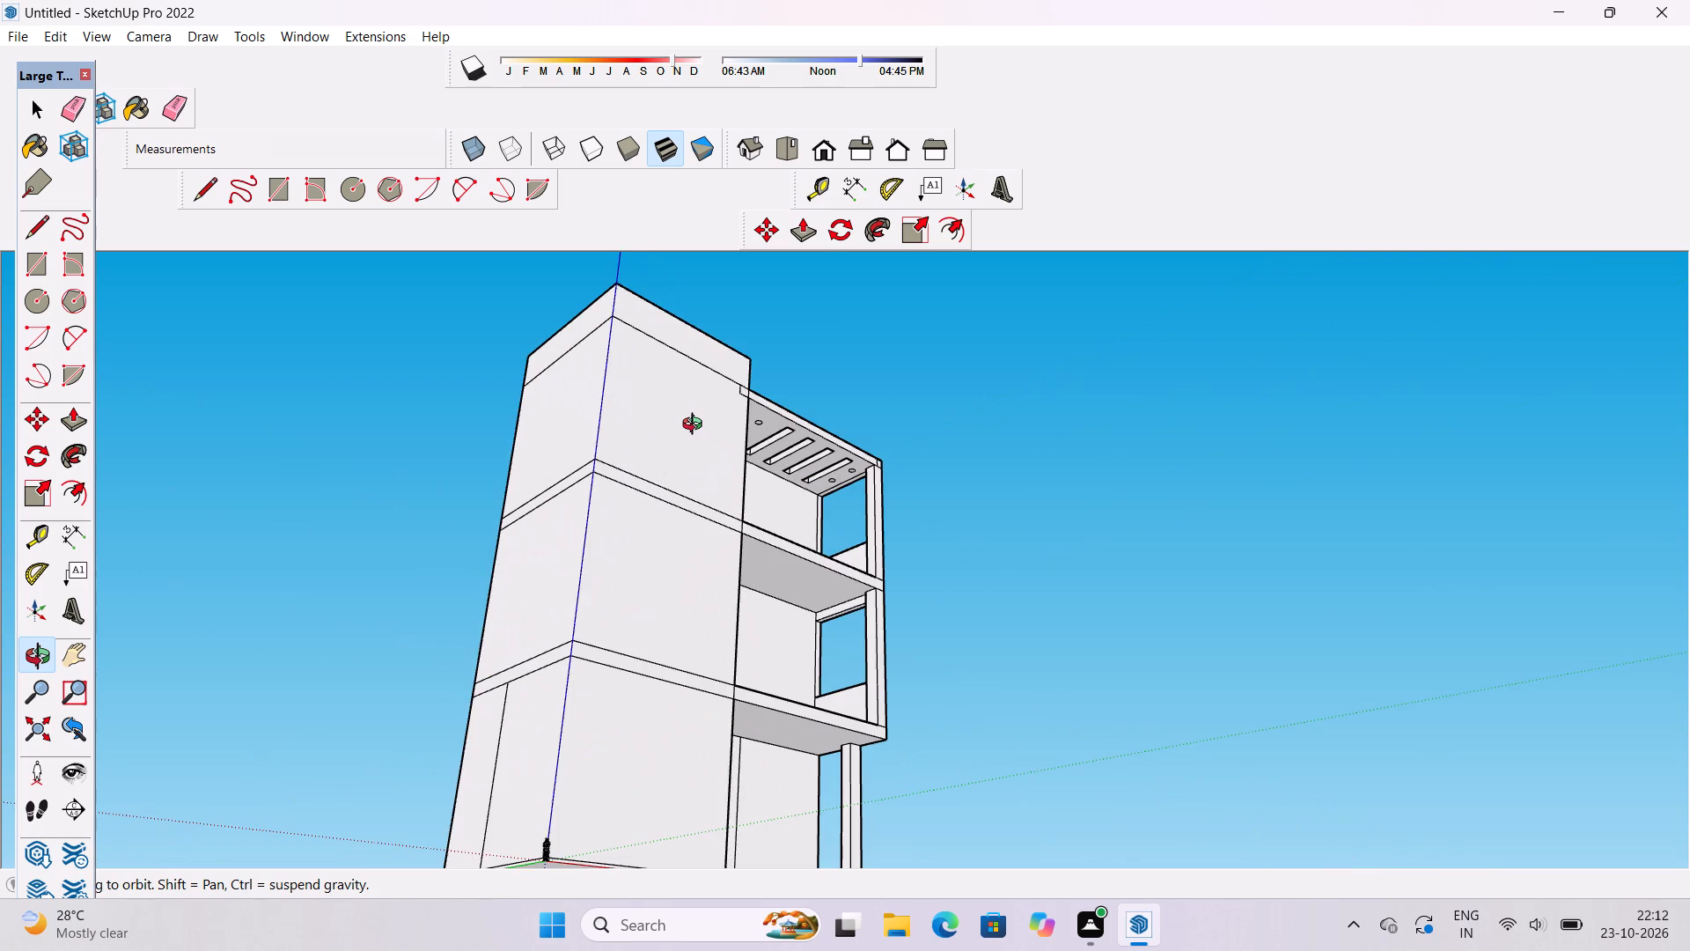
scroll(696, 426, "down", 2)
scroll(762, 448, "up", 4)
scroll(762, 448, "down", 3)
left_click_drag(768, 422, 760, 434)
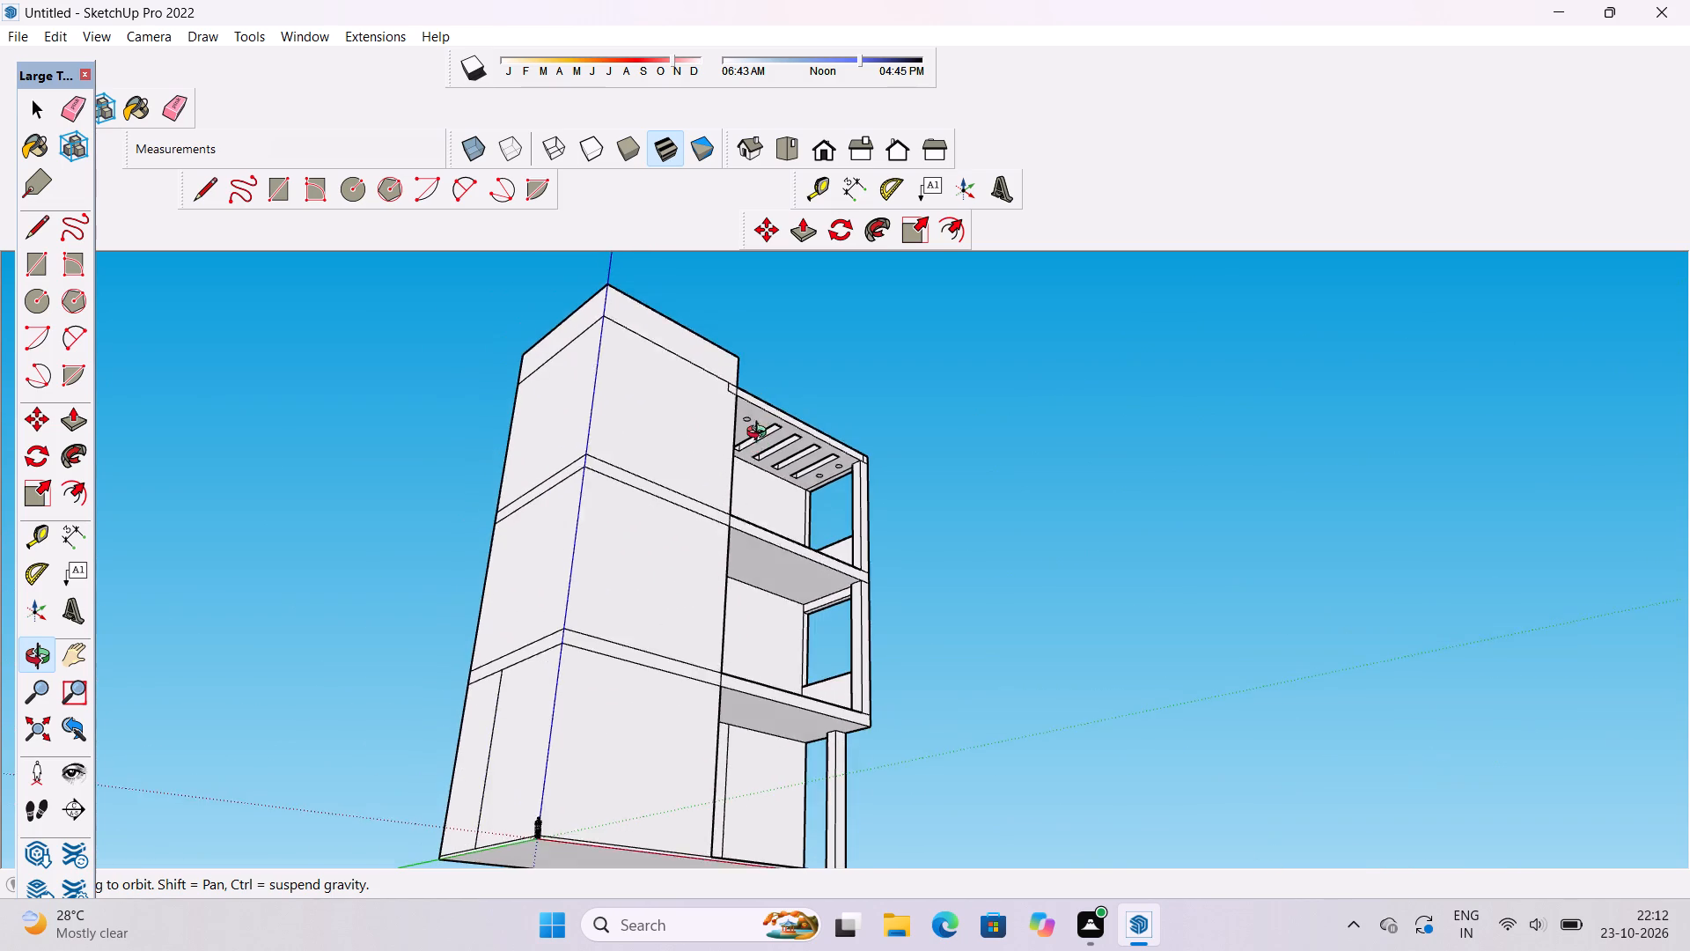
left_click_drag(760, 434, 501, 623)
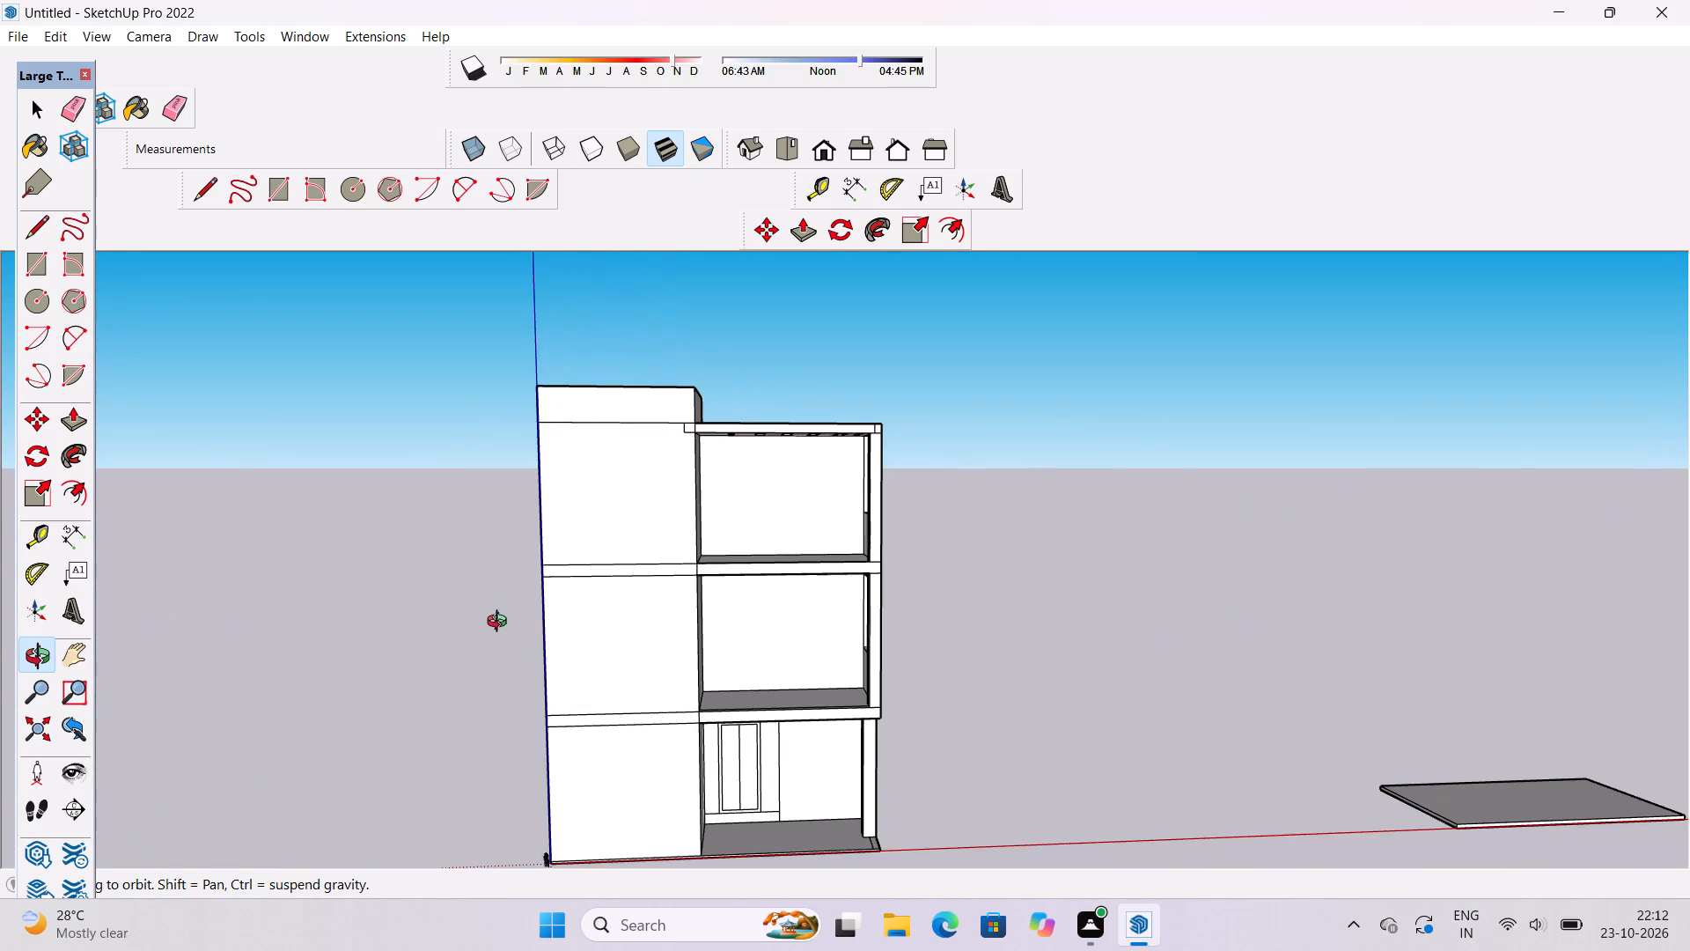
scroll(401, 569, "down", 3)
left_click_drag(515, 577, 599, 506)
scroll(656, 575, "up", 2)
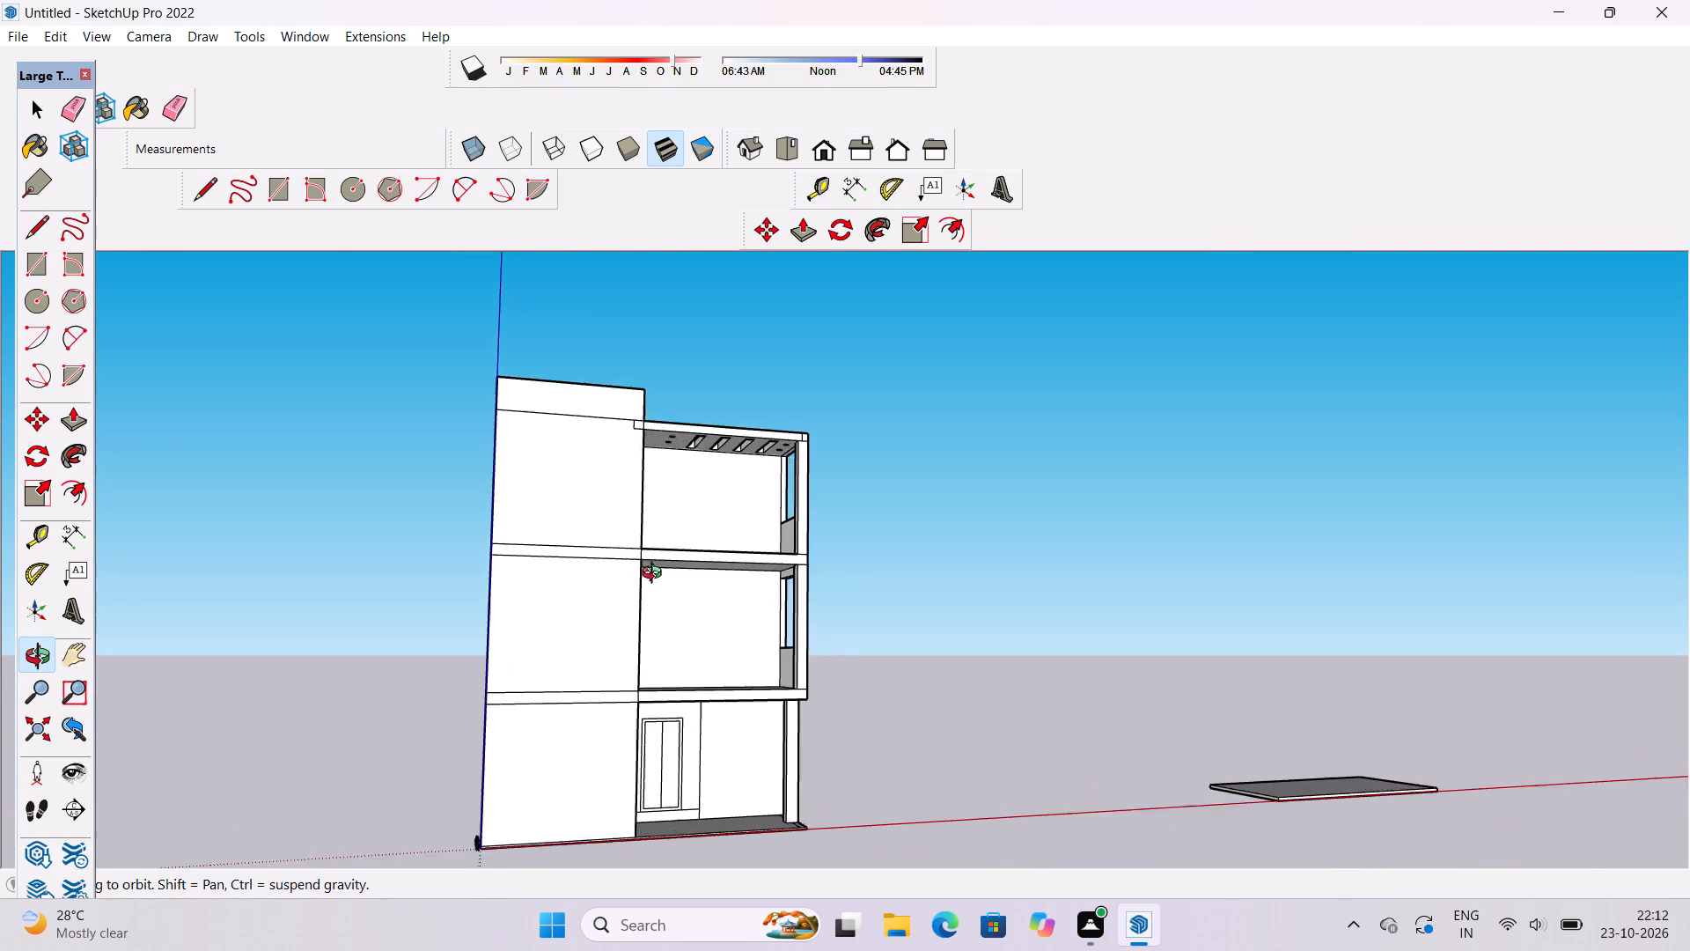
scroll(656, 575, "up", 2)
left_click_drag(669, 563, 658, 652, "shift")
left_click_drag(658, 658, 666, 797)
left_click_drag(666, 788, 666, 680)
left_click_drag(674, 673, 613, 798)
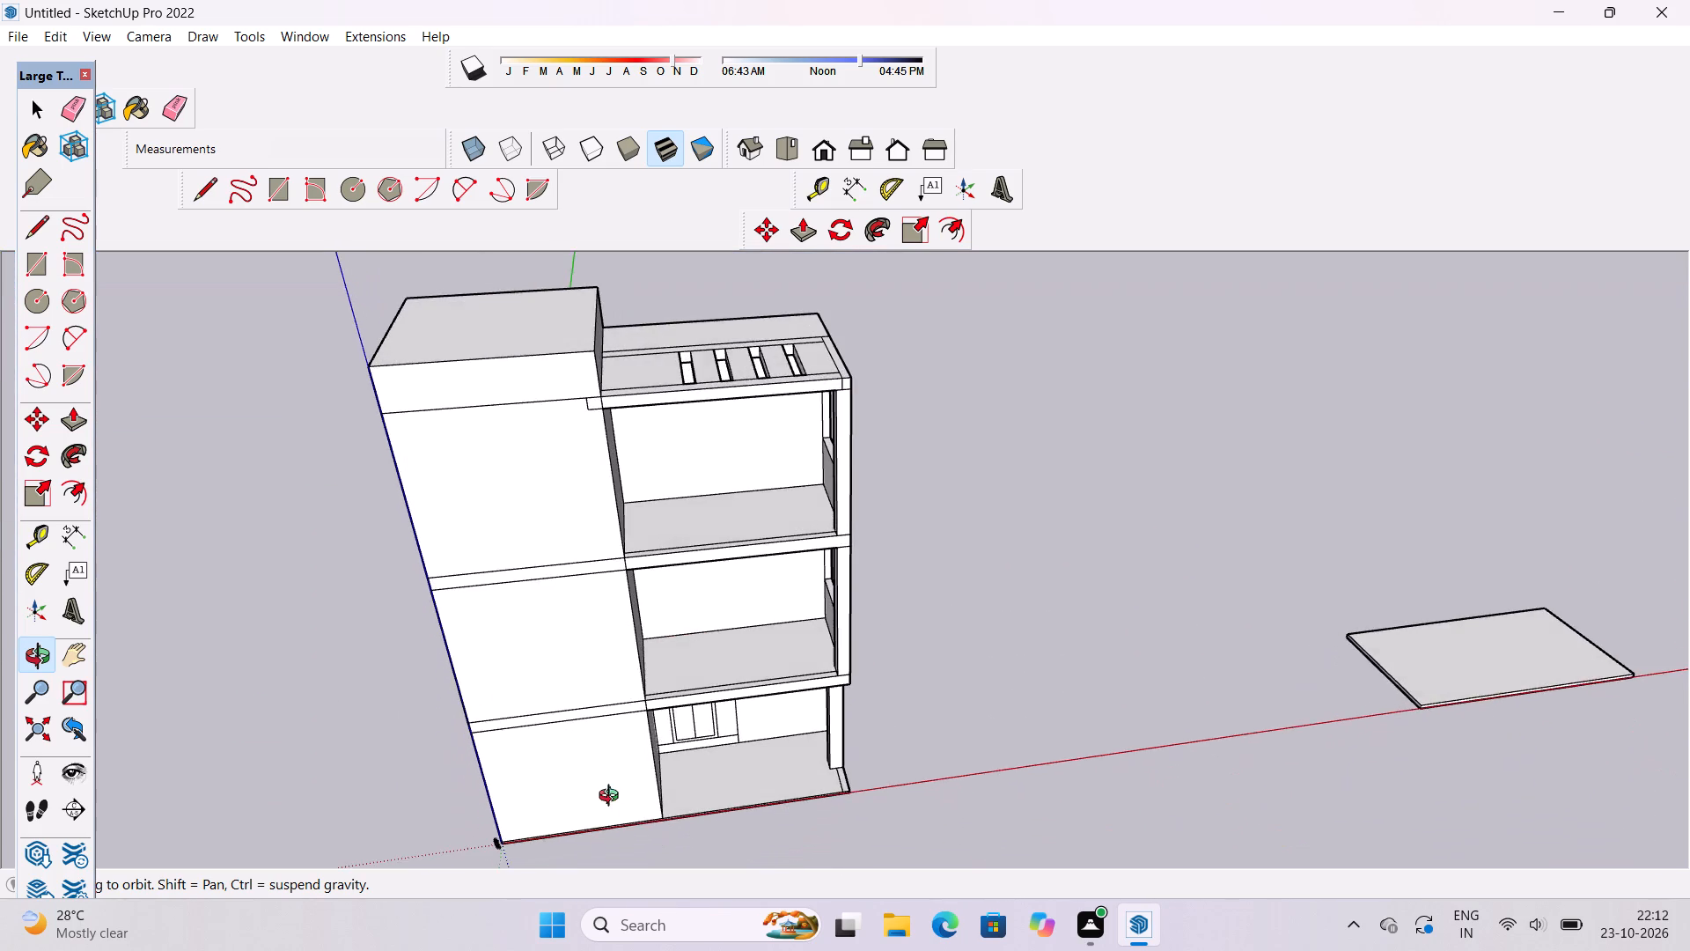
Raise the narrow strip along the middle terrace's front floor edge 10' with Push/Pull to form a front parapet.
scroll(731, 713, "up", 3)
left_click_drag(731, 701, 741, 733, "shift")
left_click_drag(742, 734, 581, 751)
scroll(666, 702, "up", 2)
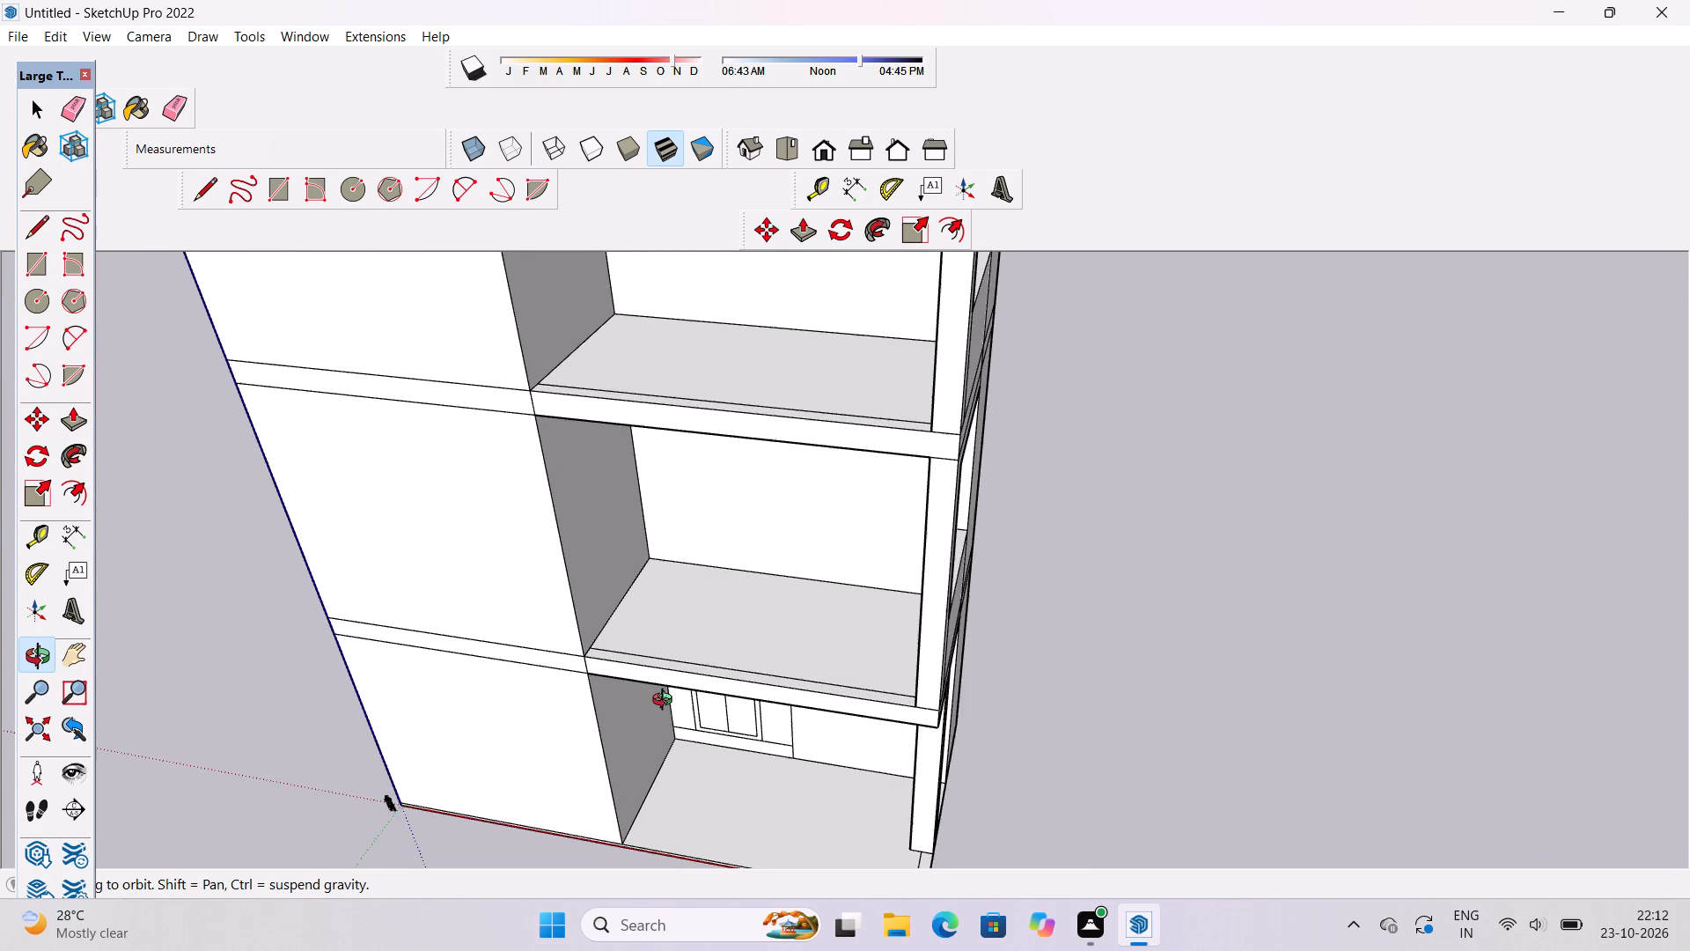
left_click_drag(666, 697, 667, 717, "shift")
left_click_drag(667, 718, 788, 665)
scroll(749, 653, "up", 2)
left_click_drag(747, 654, 745, 675, "shift")
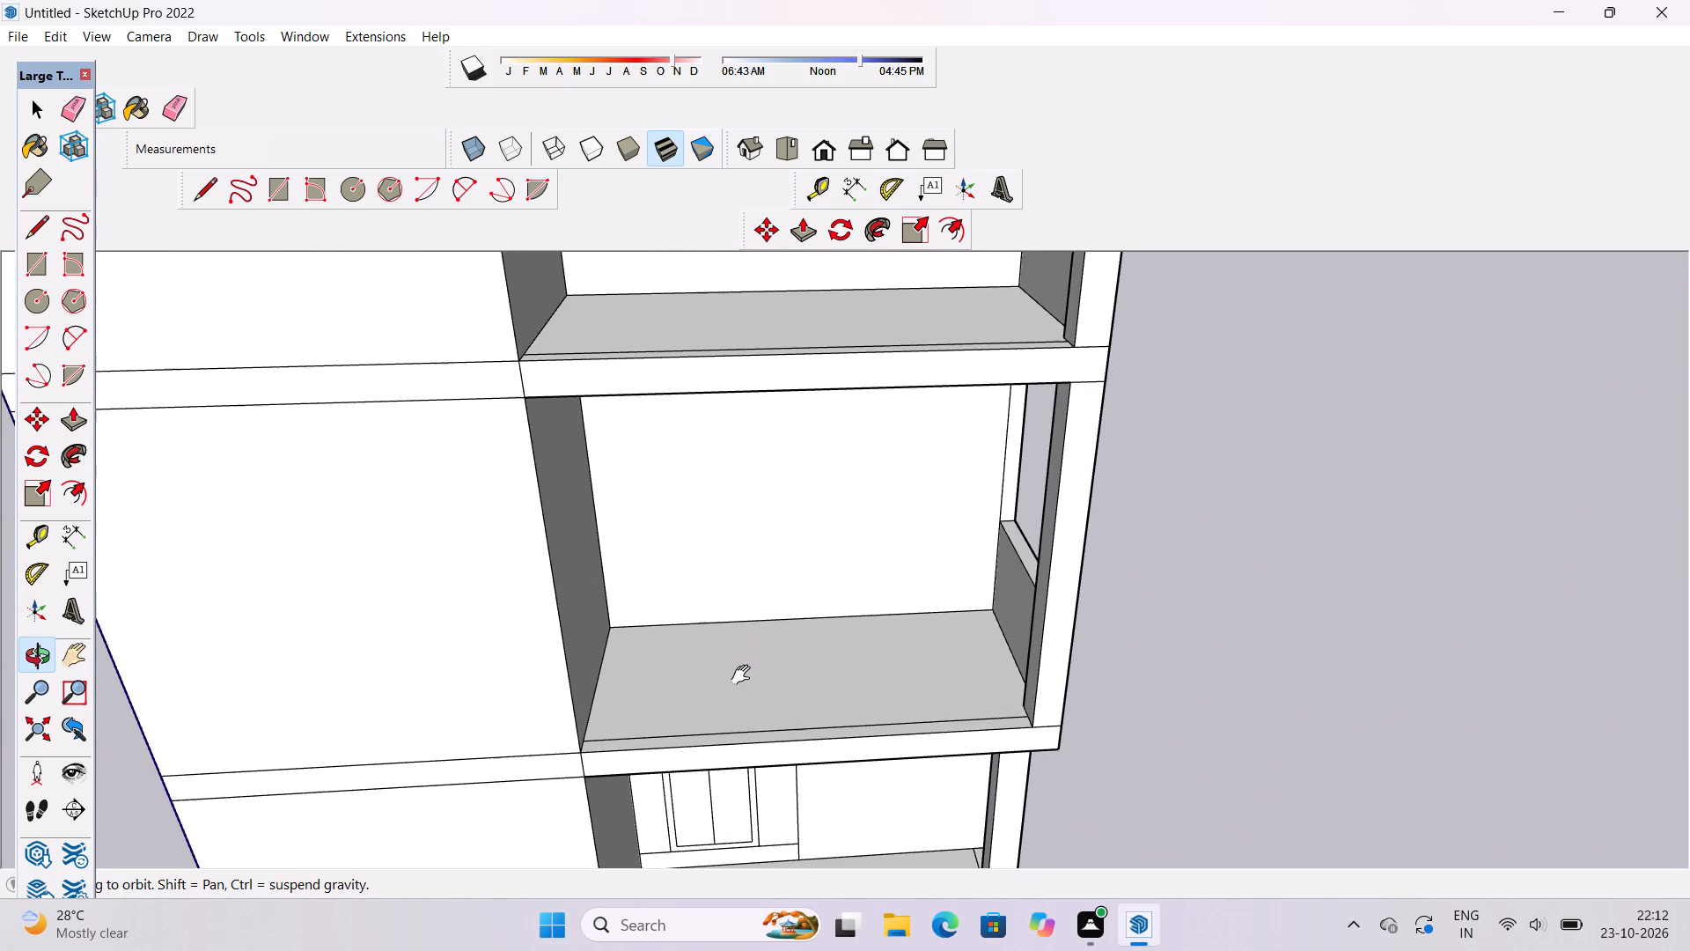
left_click_drag(745, 675, 745, 677, "shift")
left_click_drag(744, 679, 823, 637)
left_click_drag(834, 645, 832, 657, "shift")
left_click(832, 657)
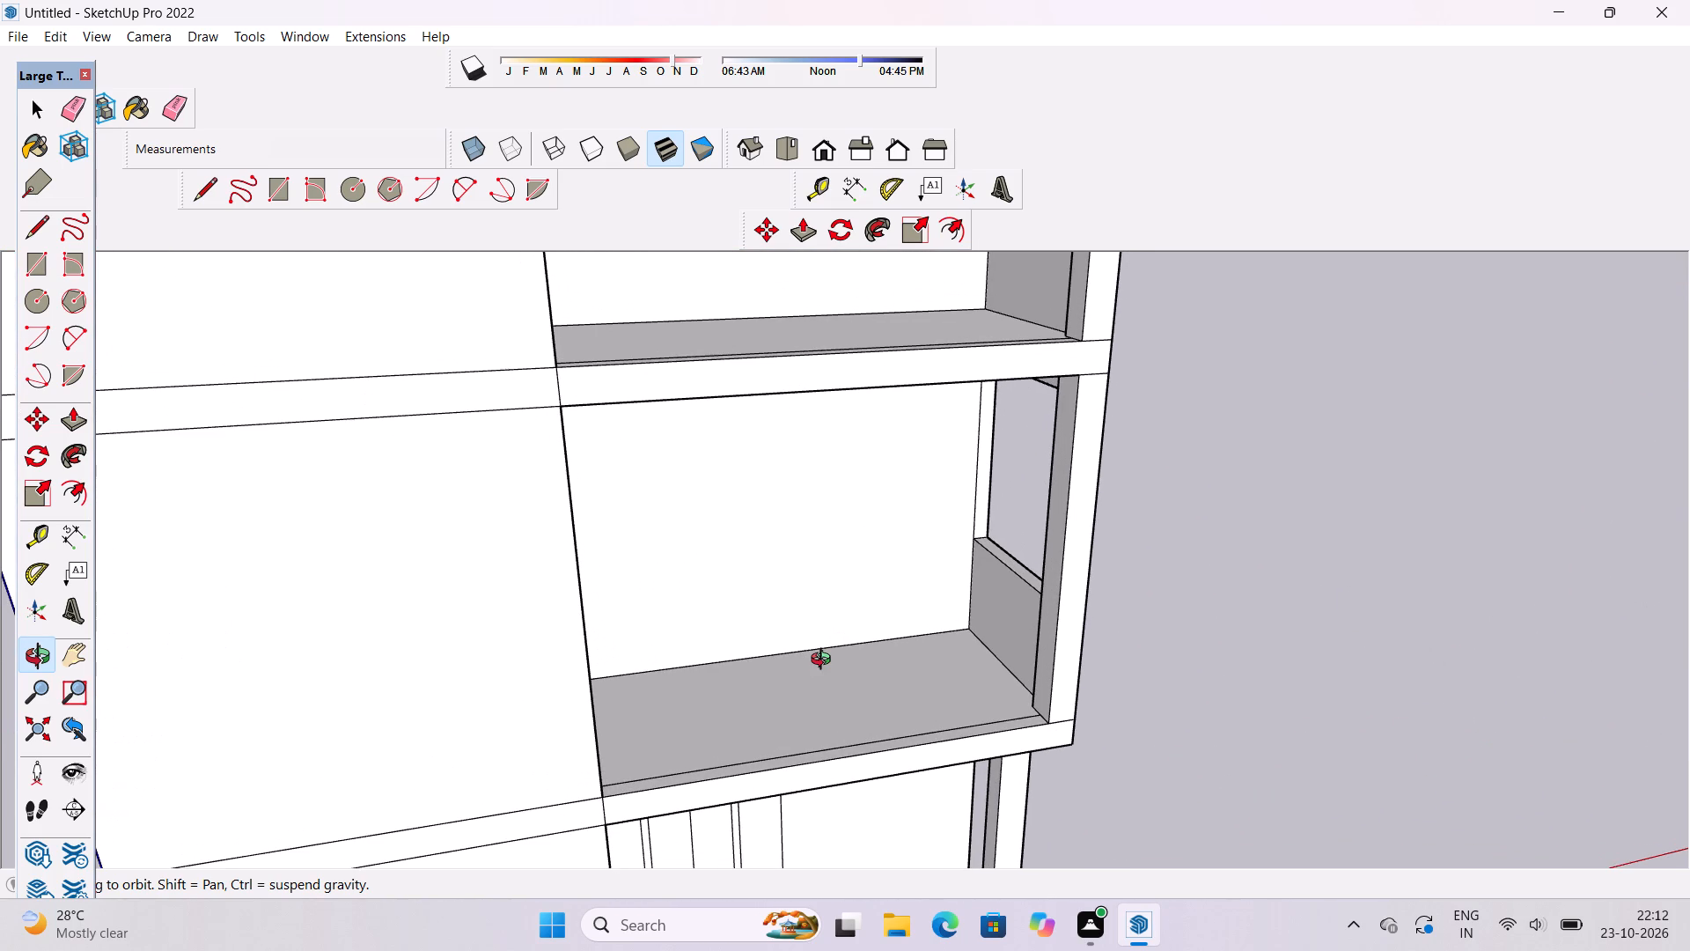
key("p")
scroll(774, 624, "down", 5)
scroll(791, 687, "up", 7)
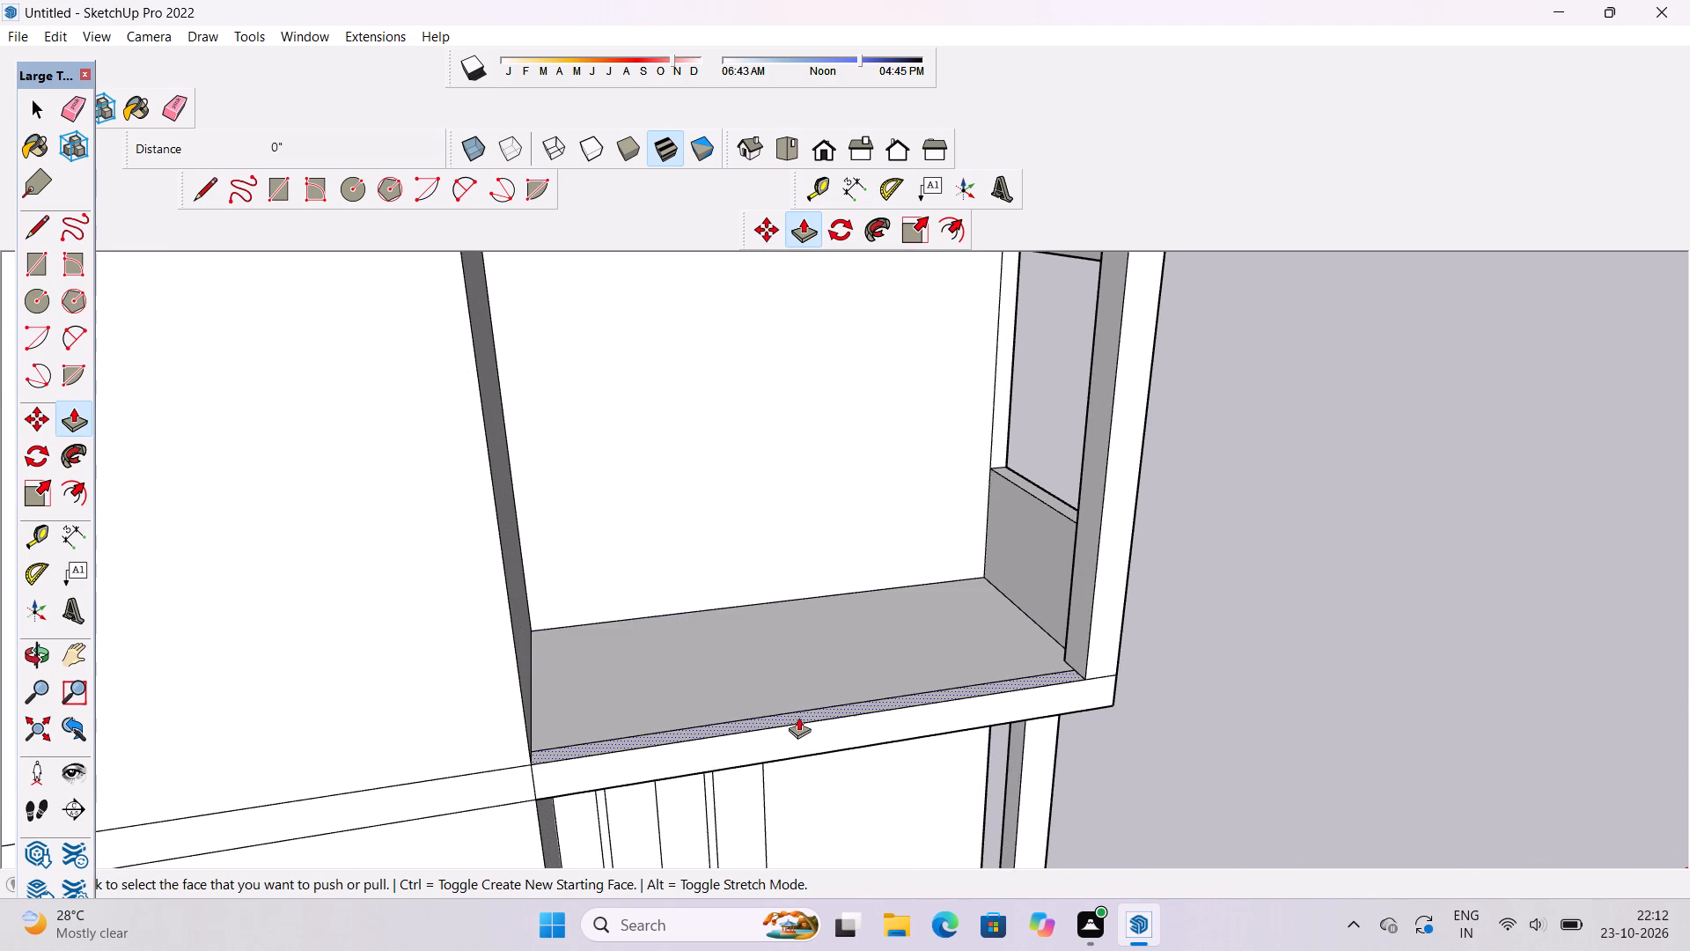
left_click(799, 713)
scroll(798, 689, "down", 4)
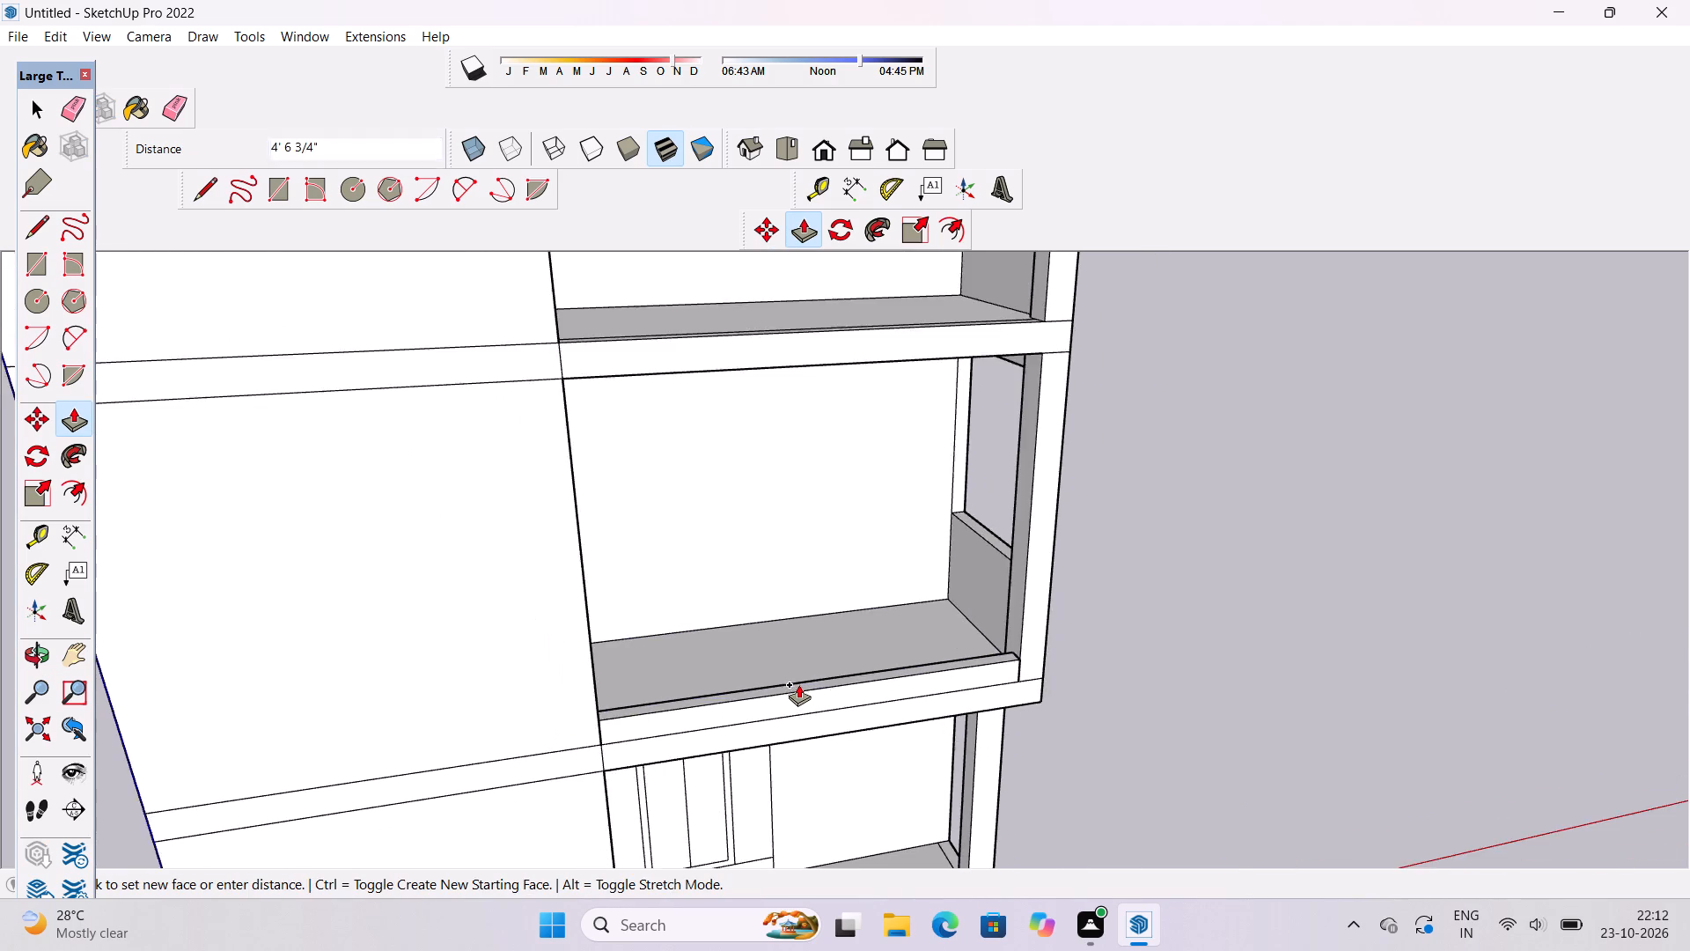
scroll(798, 684, "down", 1)
scroll(800, 665, "up", 1)
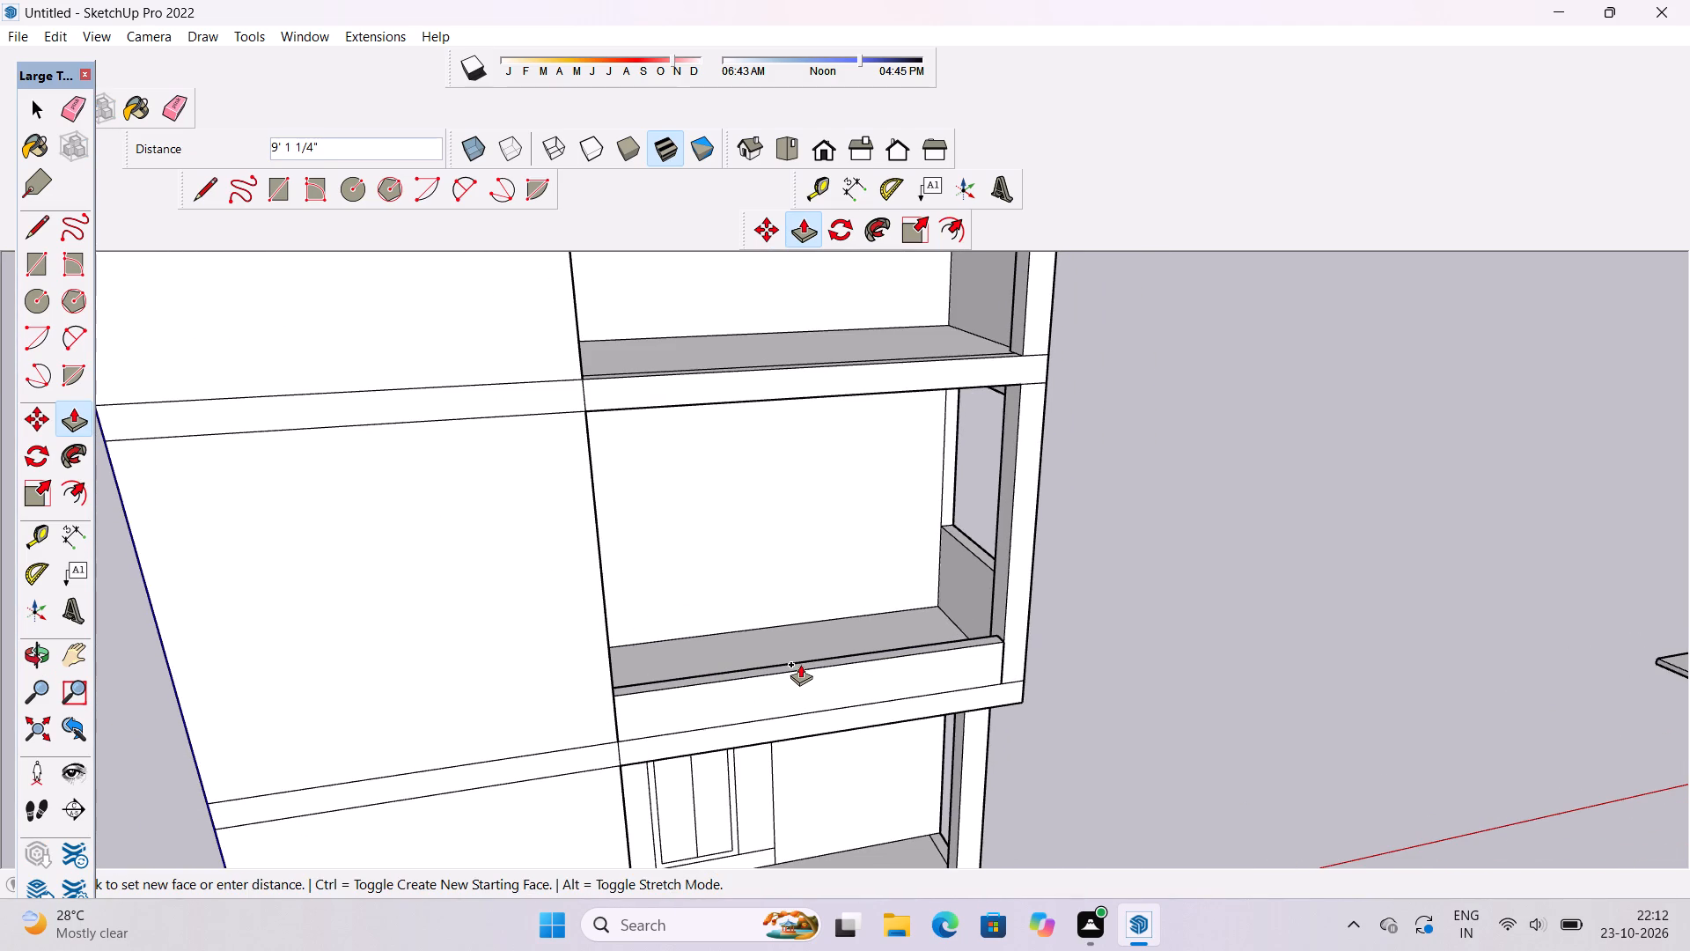
type("10'")
key("Return")
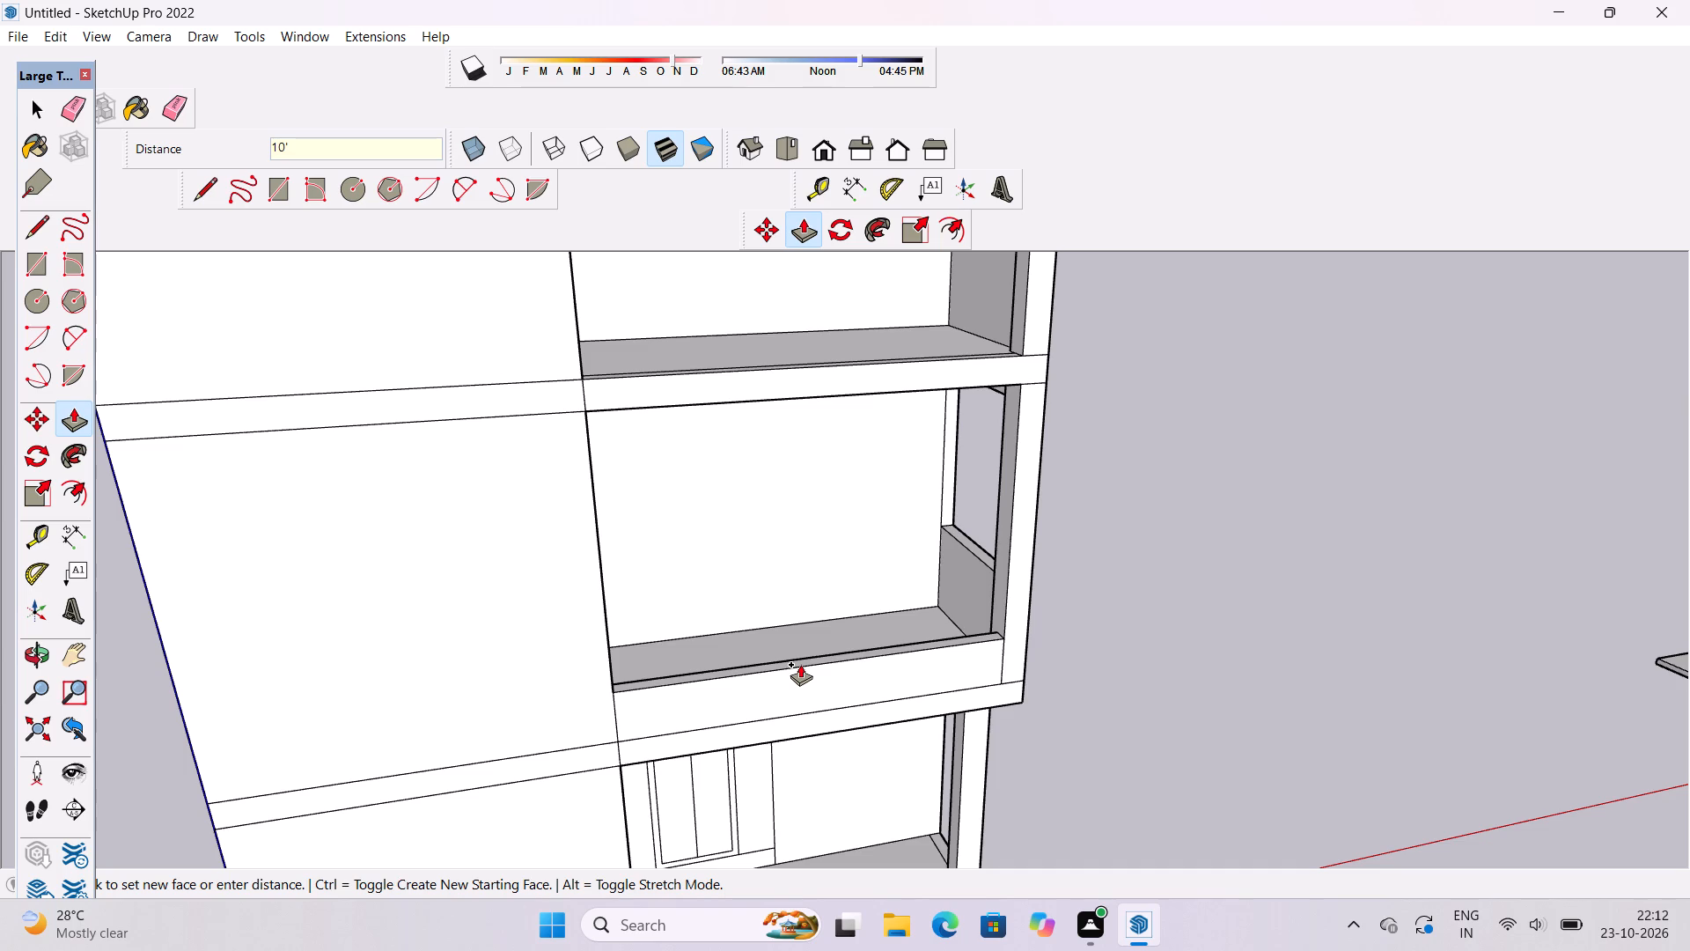
Examine the middle terrace's new front parapet, the top terrace and the roof from the front, above and eye level.
scroll(790, 682, "down", 5)
scroll(825, 518, "up", 1)
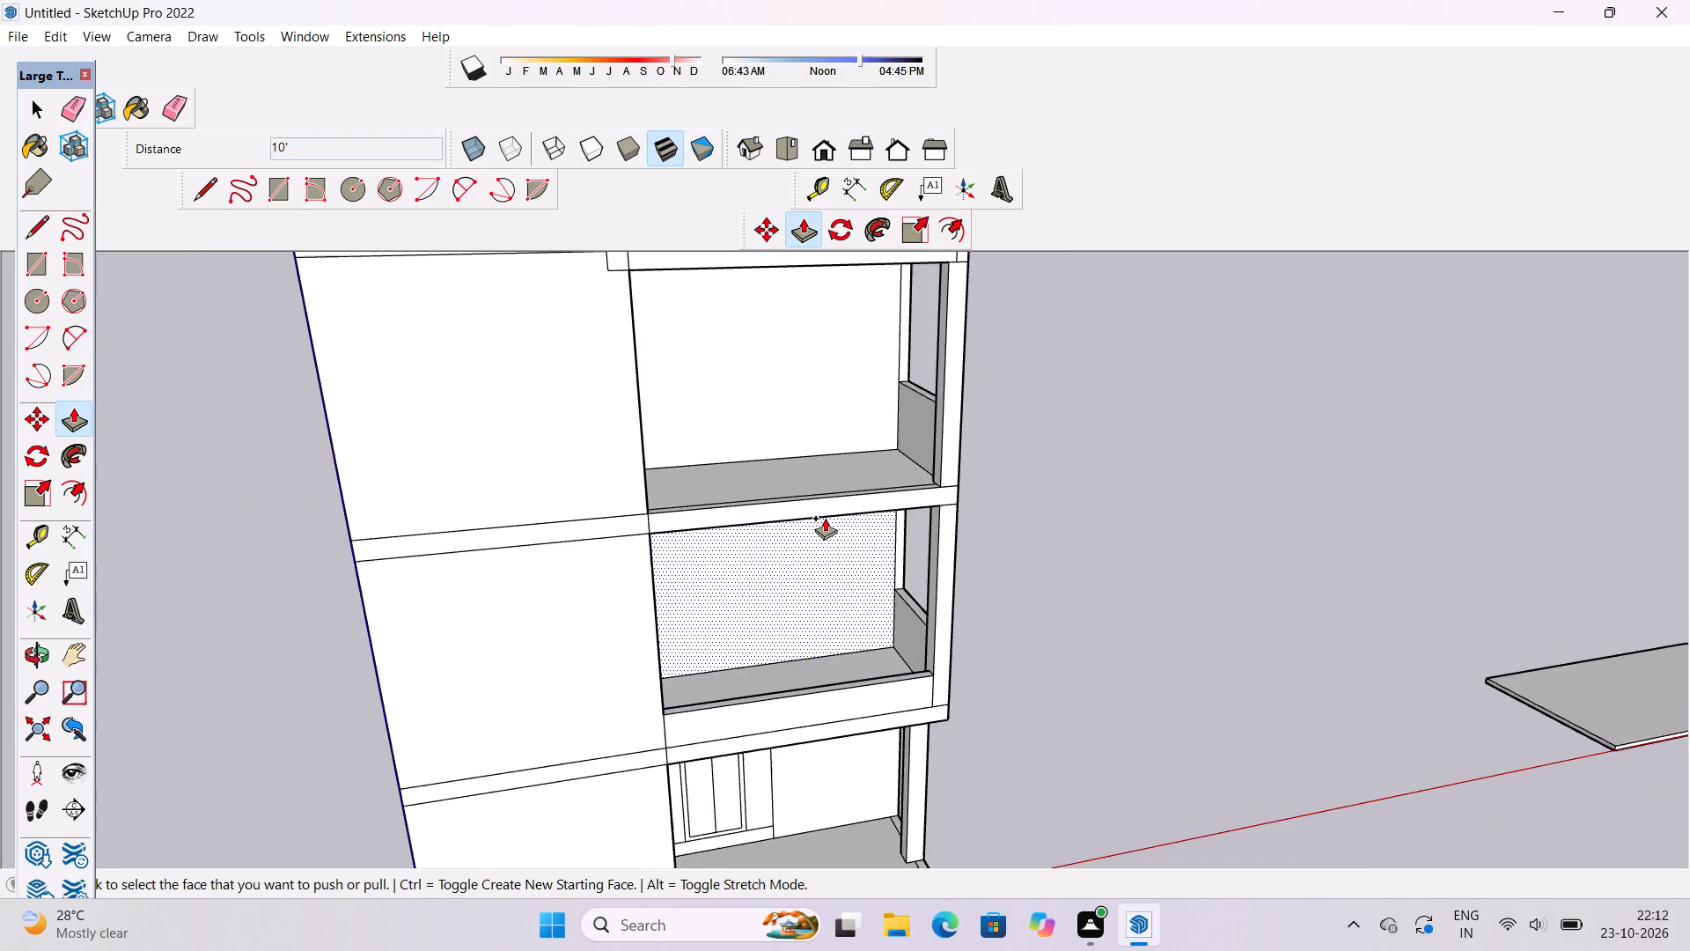
scroll(689, 691, "up", 1)
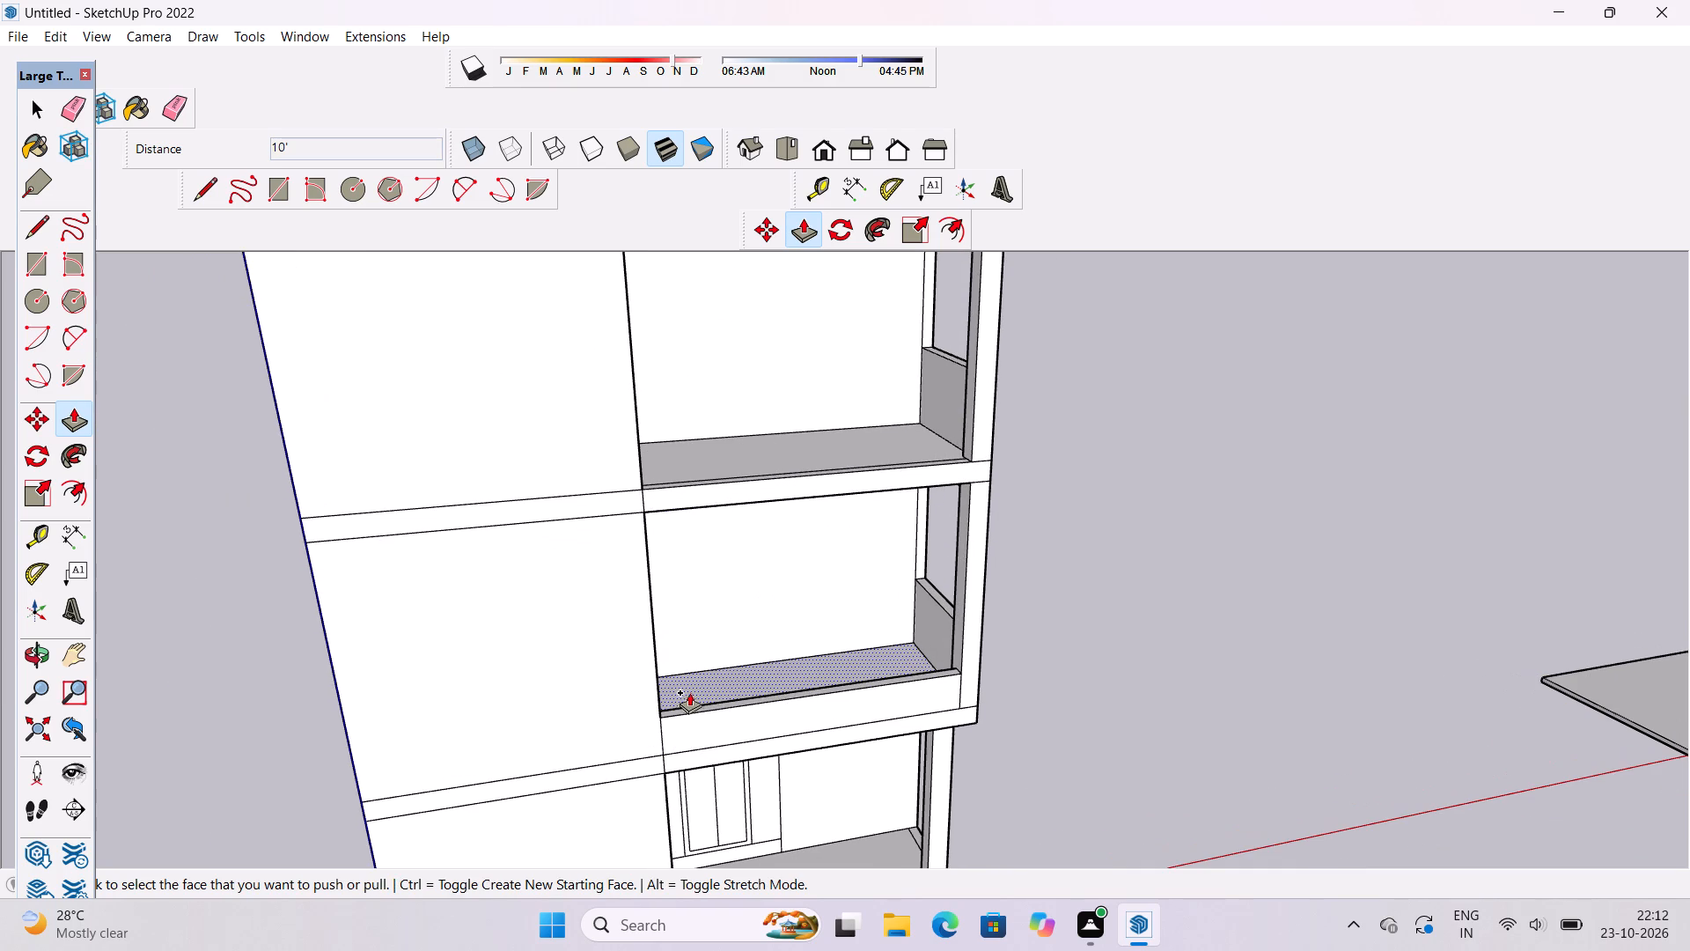
scroll(689, 697, "down", 4)
key("o")
left_click_drag(952, 722, 824, 715)
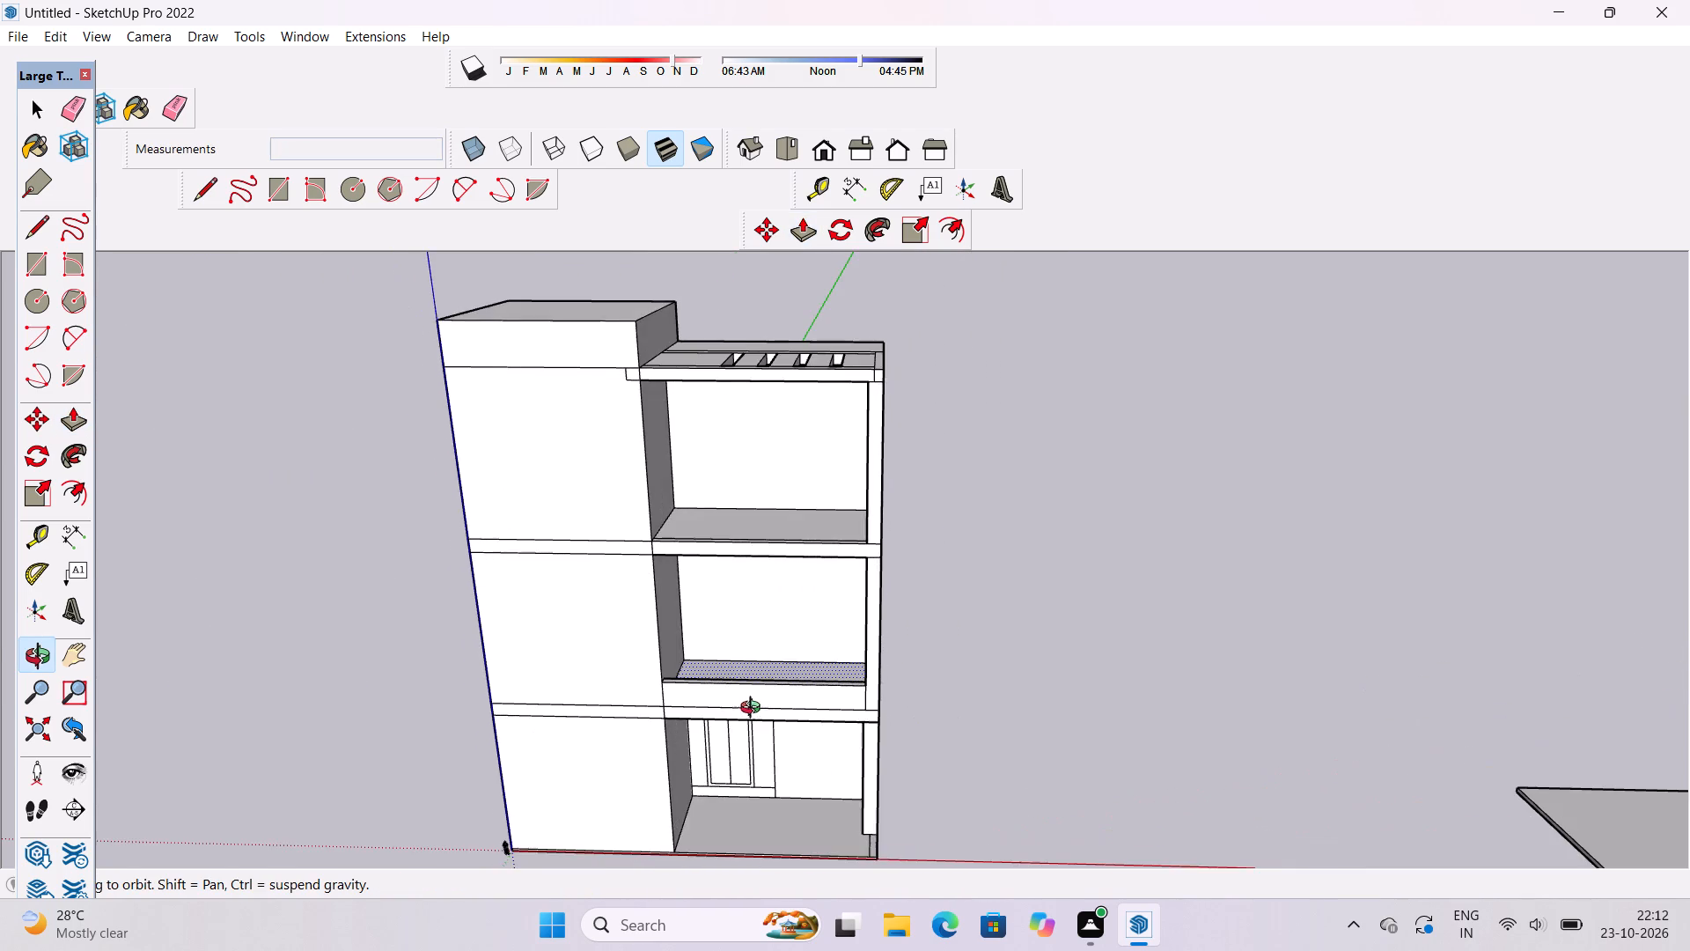
left_click_drag(746, 671, 804, 779, "shift")
scroll(805, 804, "up", 1)
left_click_drag(796, 787, 810, 828, "shift")
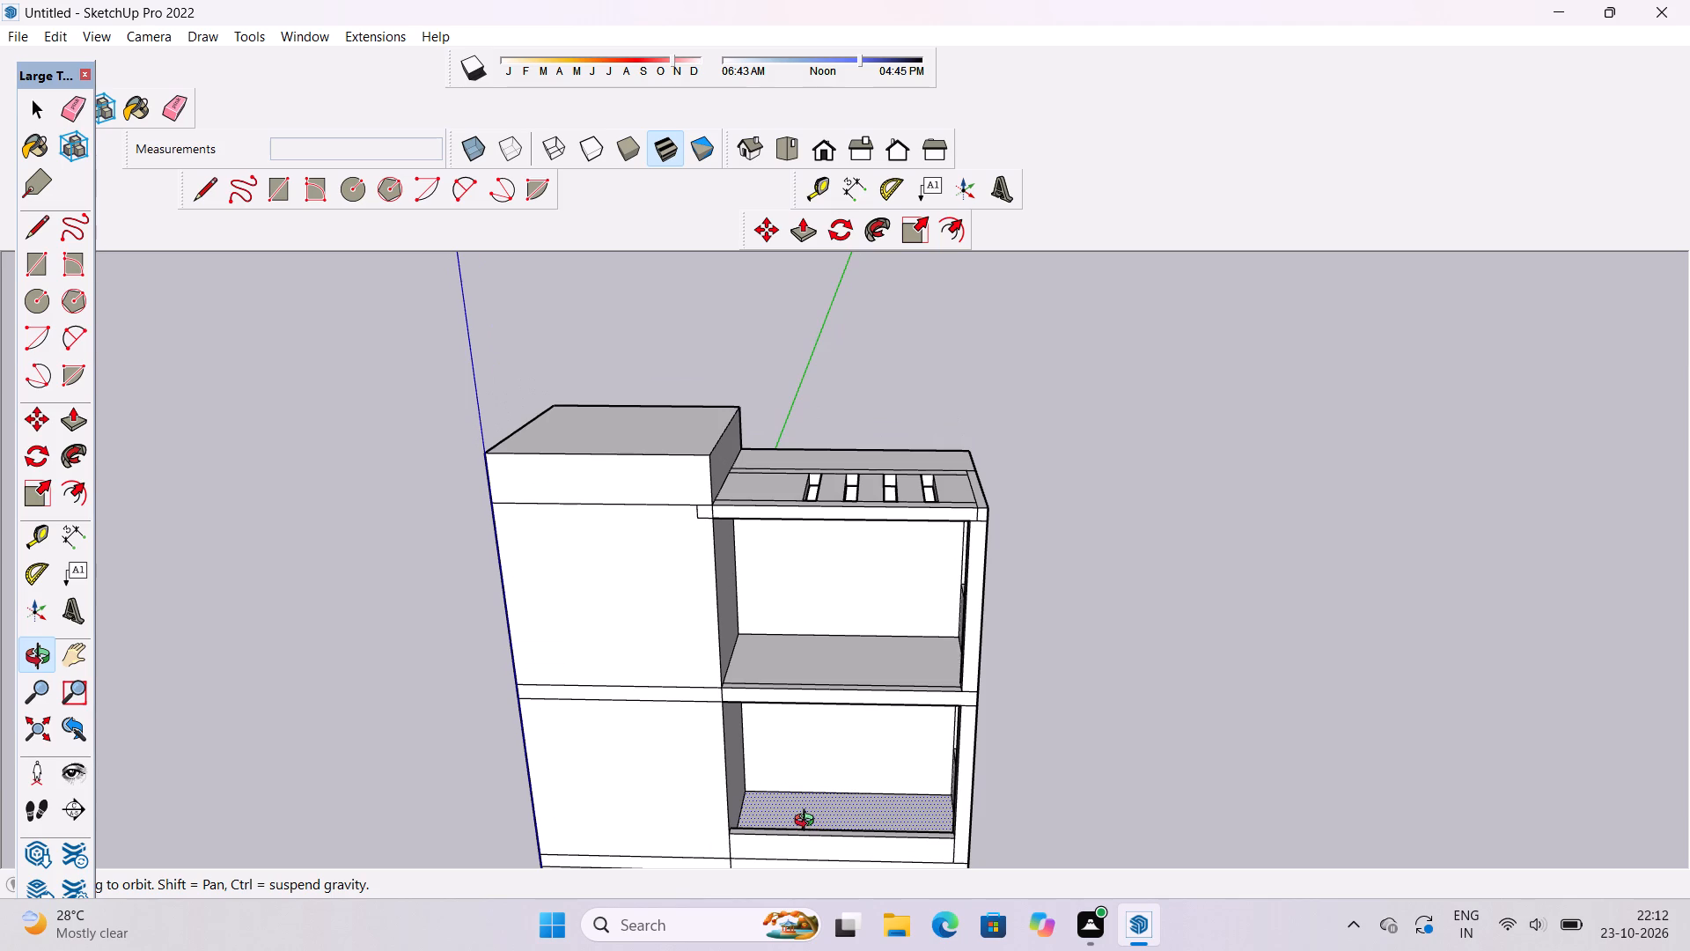
scroll(808, 822, "up", 1)
left_click_drag(808, 822, 805, 799, "shift")
scroll(805, 799, "up", 1)
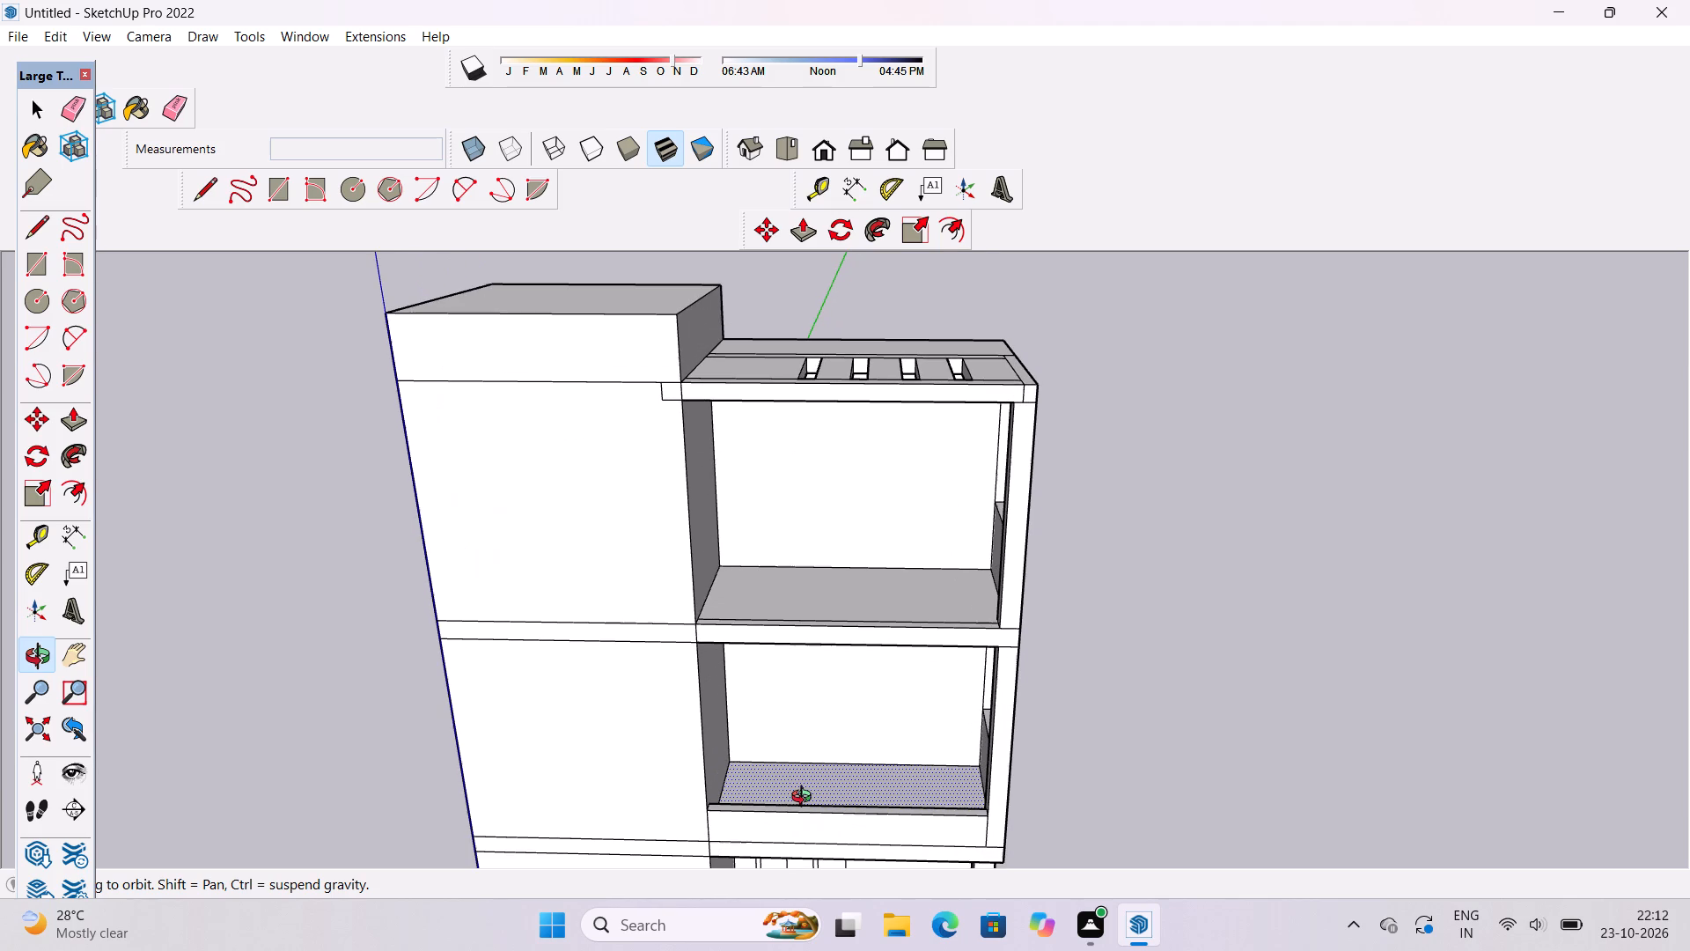
scroll(805, 799, "down", 3)
left_click_drag(779, 802, 787, 818, "shift")
left_click_drag(787, 818, 836, 699)
scroll(855, 651, "up", 3)
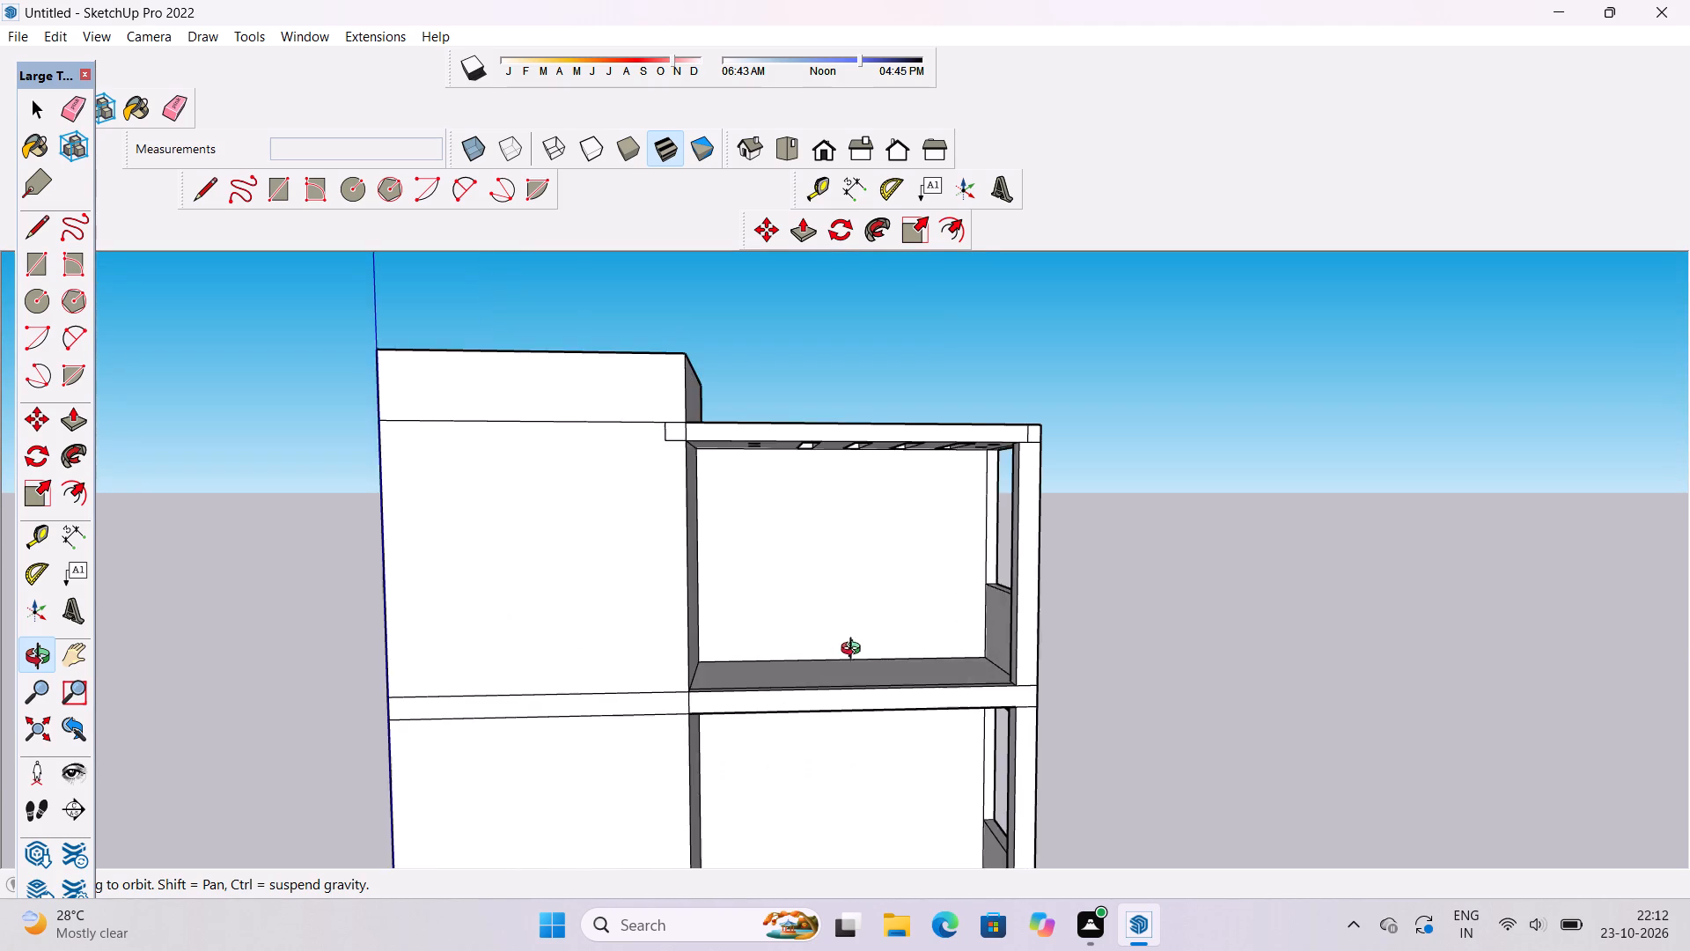
Place a vertical guide on the top terrace's back wall, 10' from its corner with the main building.
left_click_drag(852, 643, 900, 718, "shift")
left_click_drag(899, 719, 867, 719)
scroll(742, 739, "up", 2)
left_click_drag(799, 722, 817, 730, "shift")
left_click(815, 728)
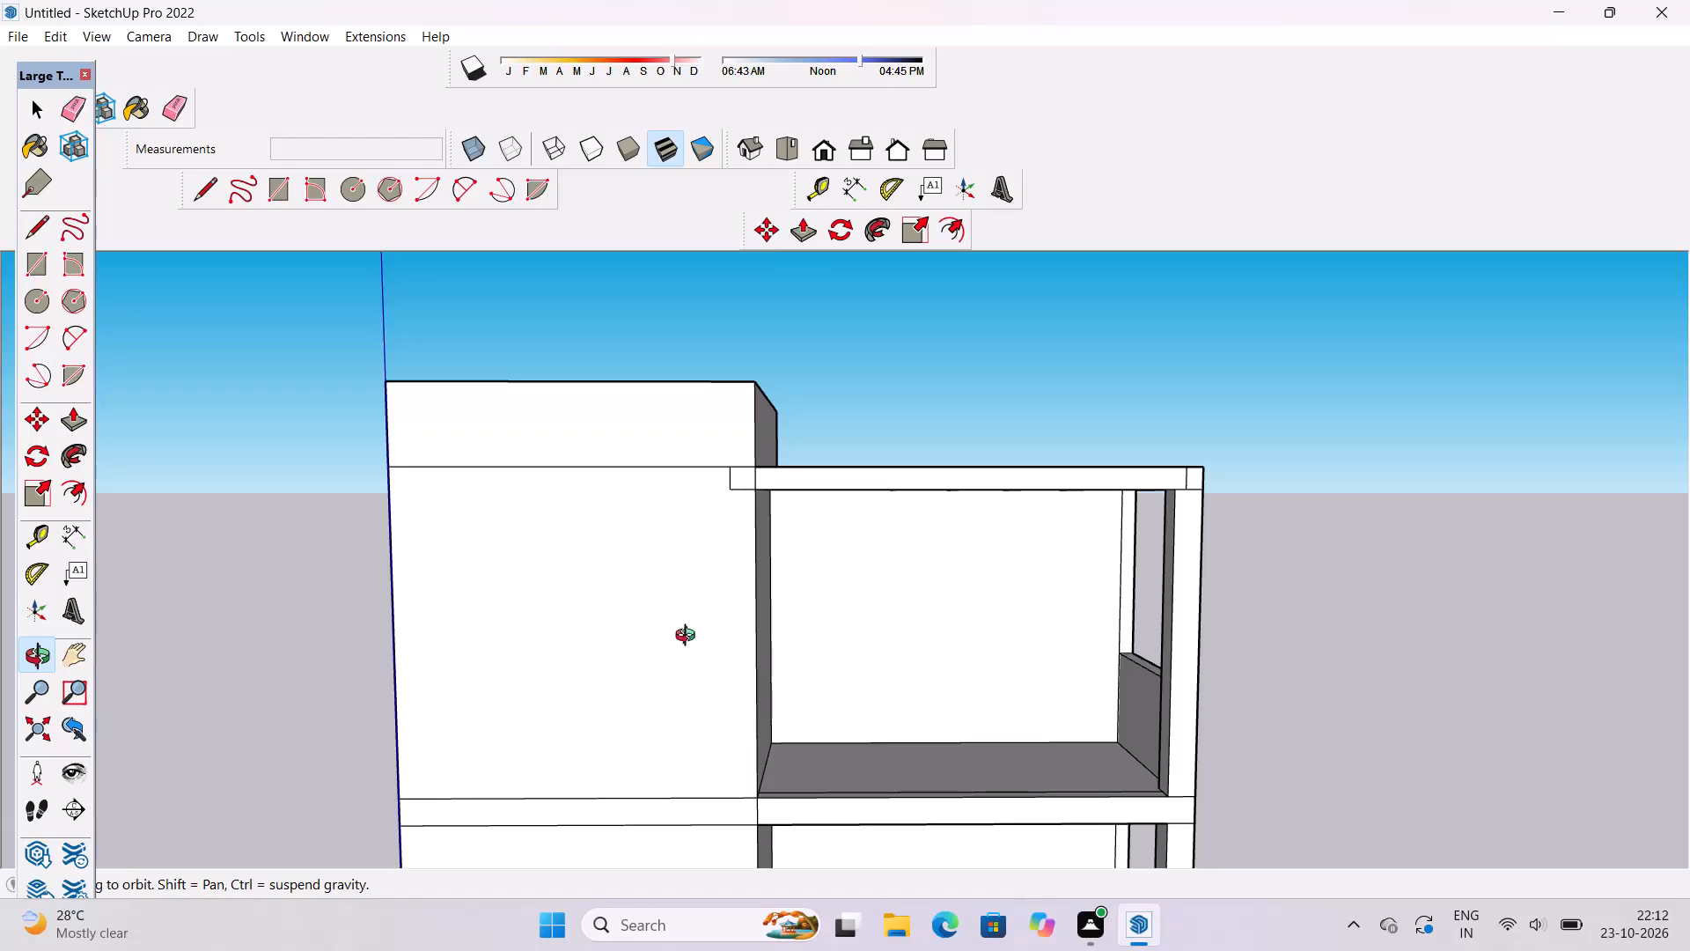
left_click(34, 532)
scroll(211, 562, "down", 3)
scroll(646, 635, "up", 5)
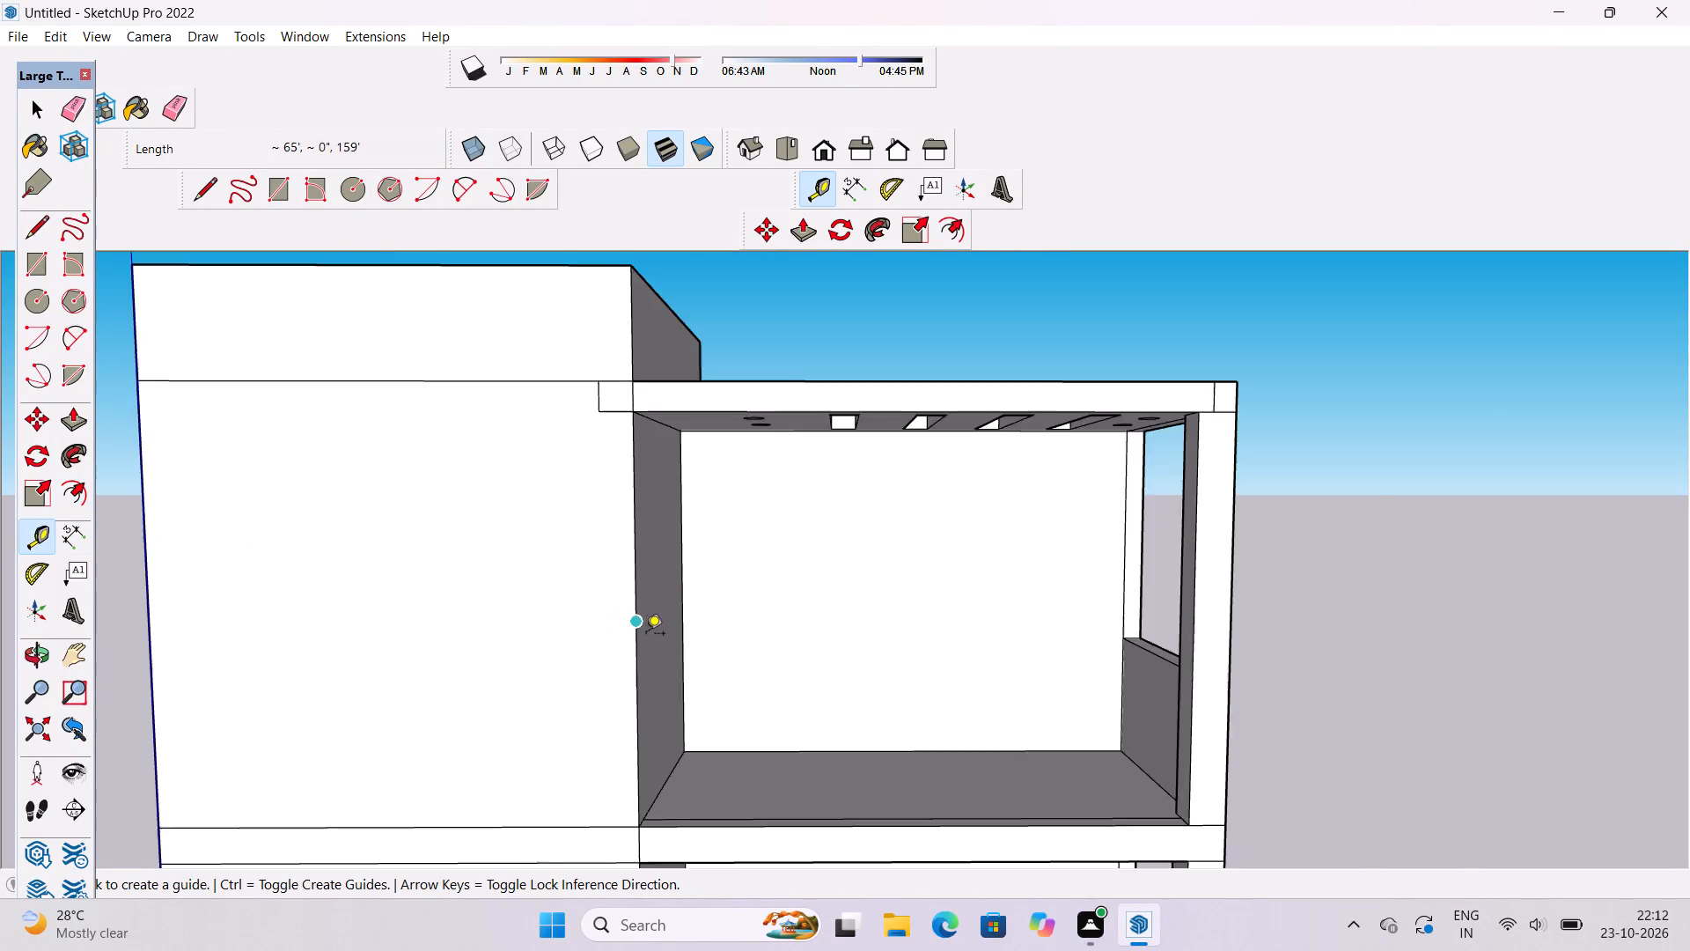
scroll(646, 635, "up", 3)
left_click(687, 587)
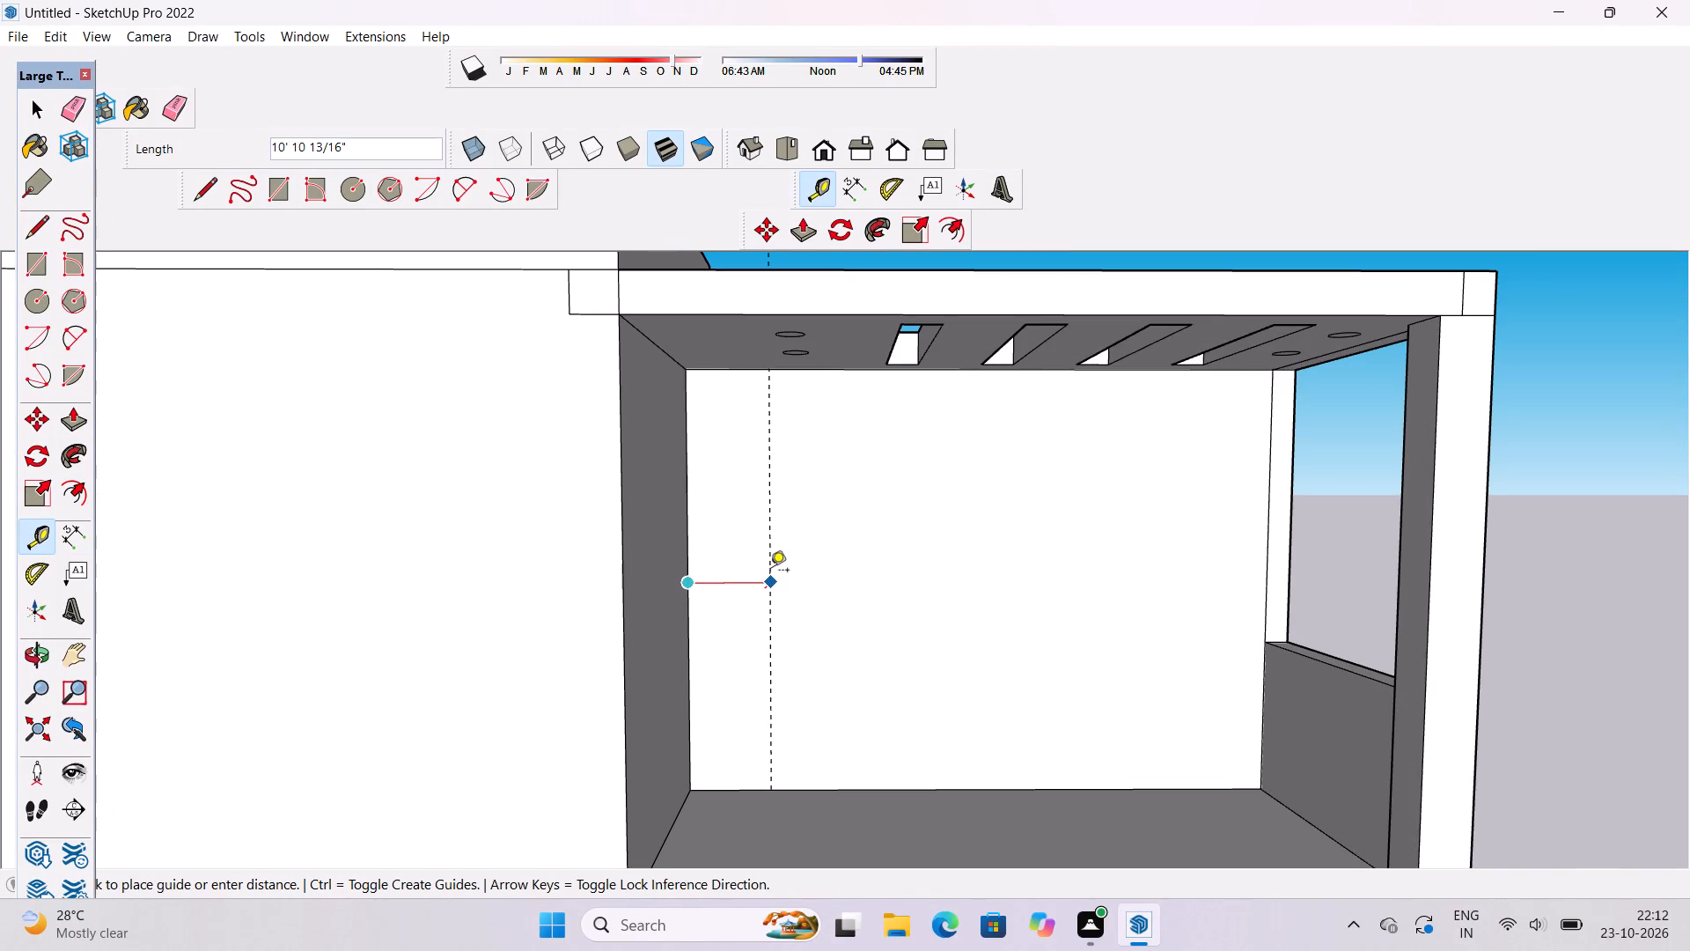
key("1")
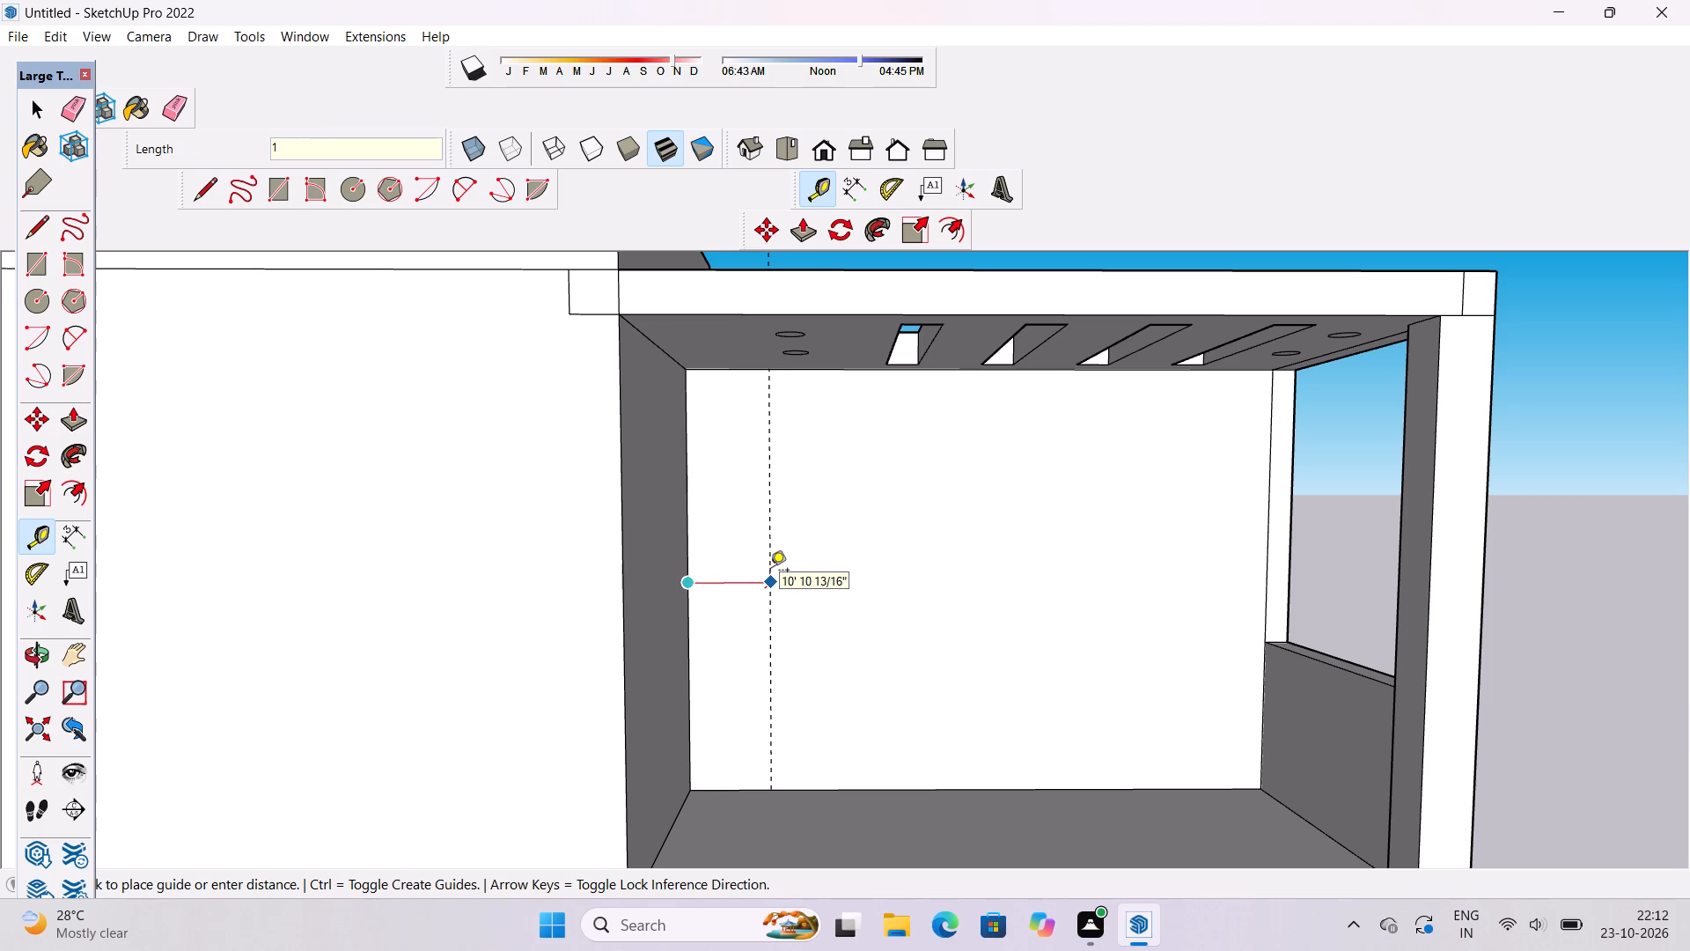
type("0'")
key("Return")
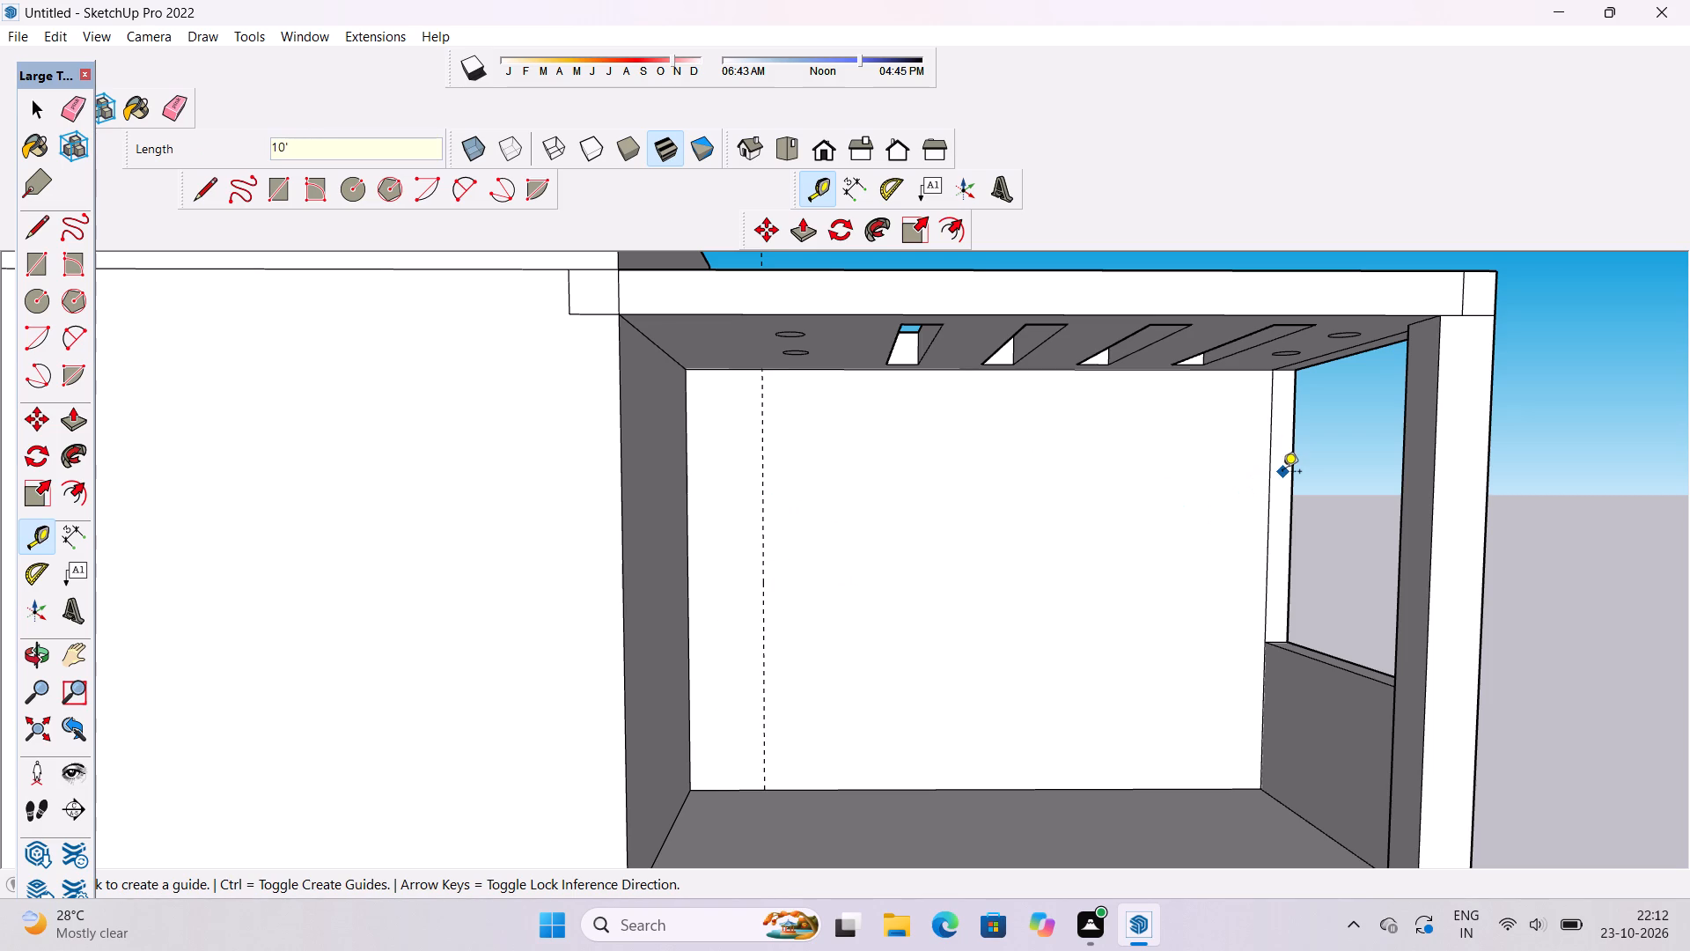
Erase the vertical line near the outer end of the top terrace's back wall.
key("e")
left_click_drag(1282, 473, 1271, 503)
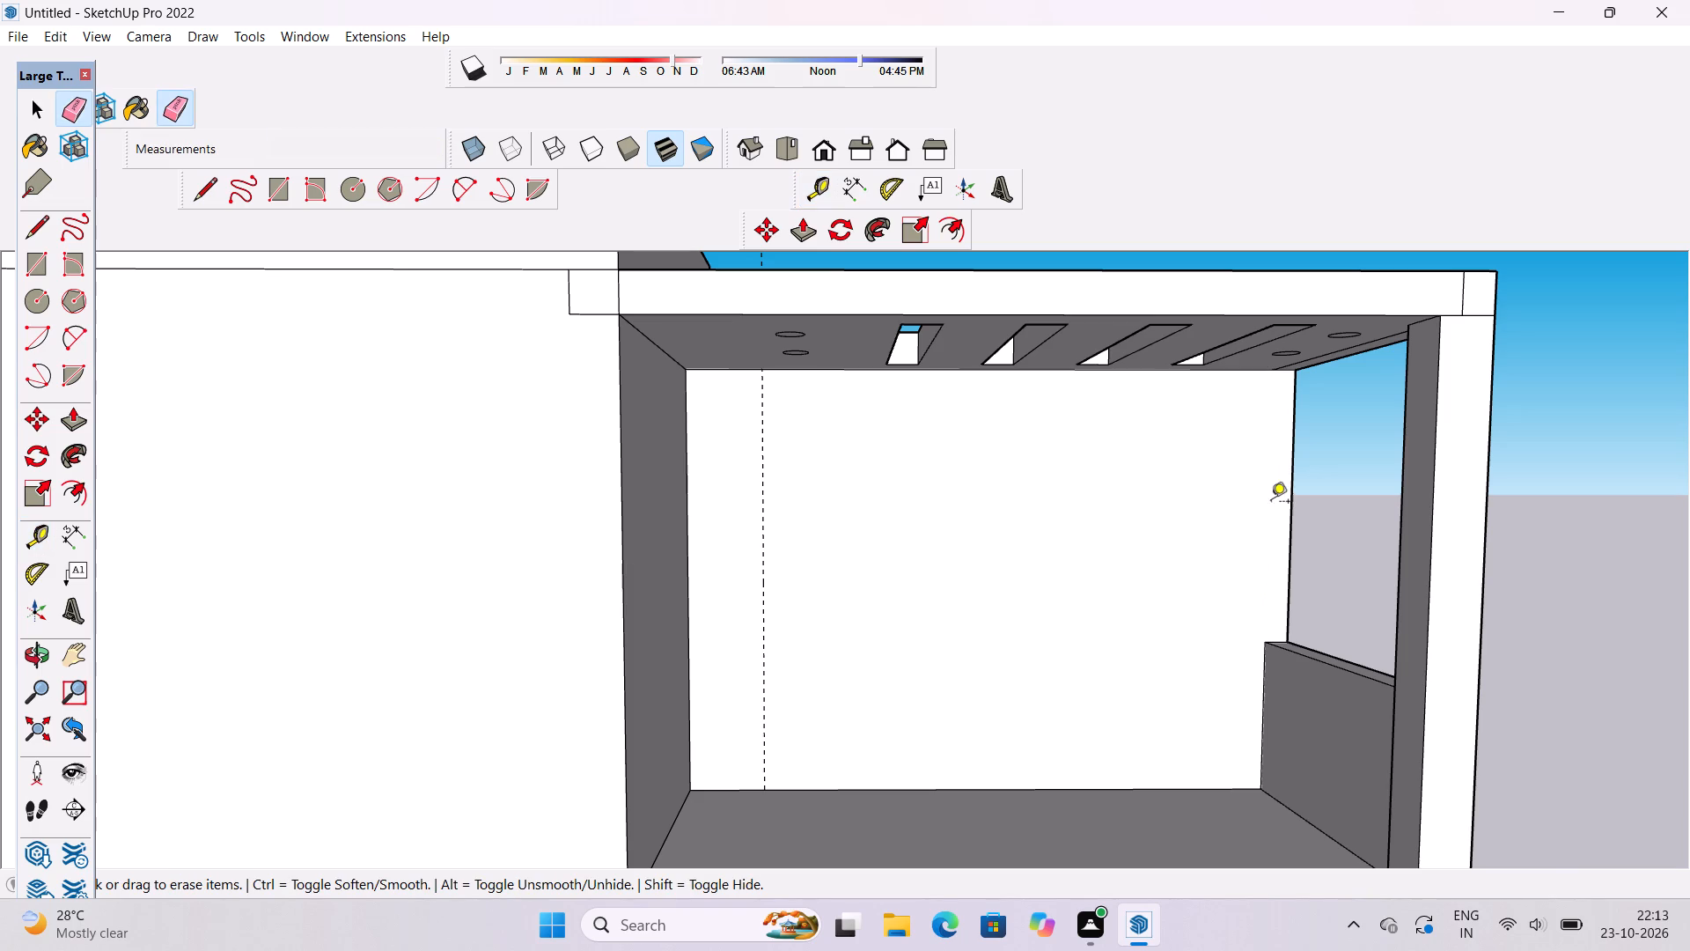
Place guides on the top terrace's back wall, one vertical 14' in from its outer edge and one horizontal 10' below the ceiling.
key("t")
left_click(1297, 450)
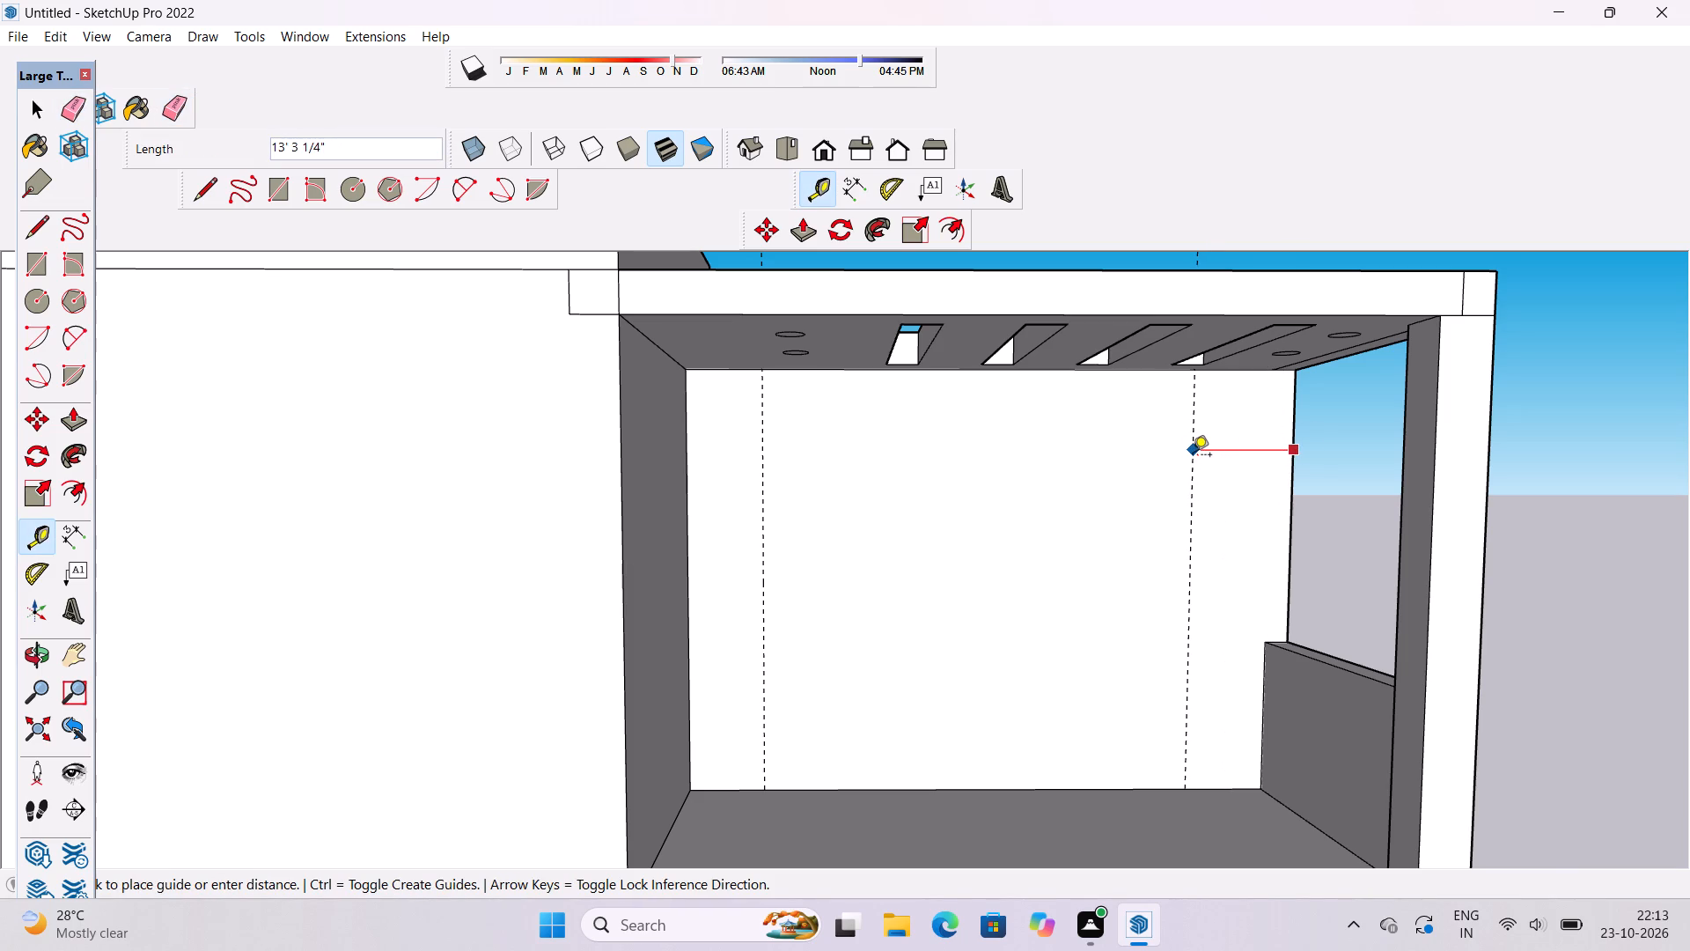
type("14'")
key("Return")
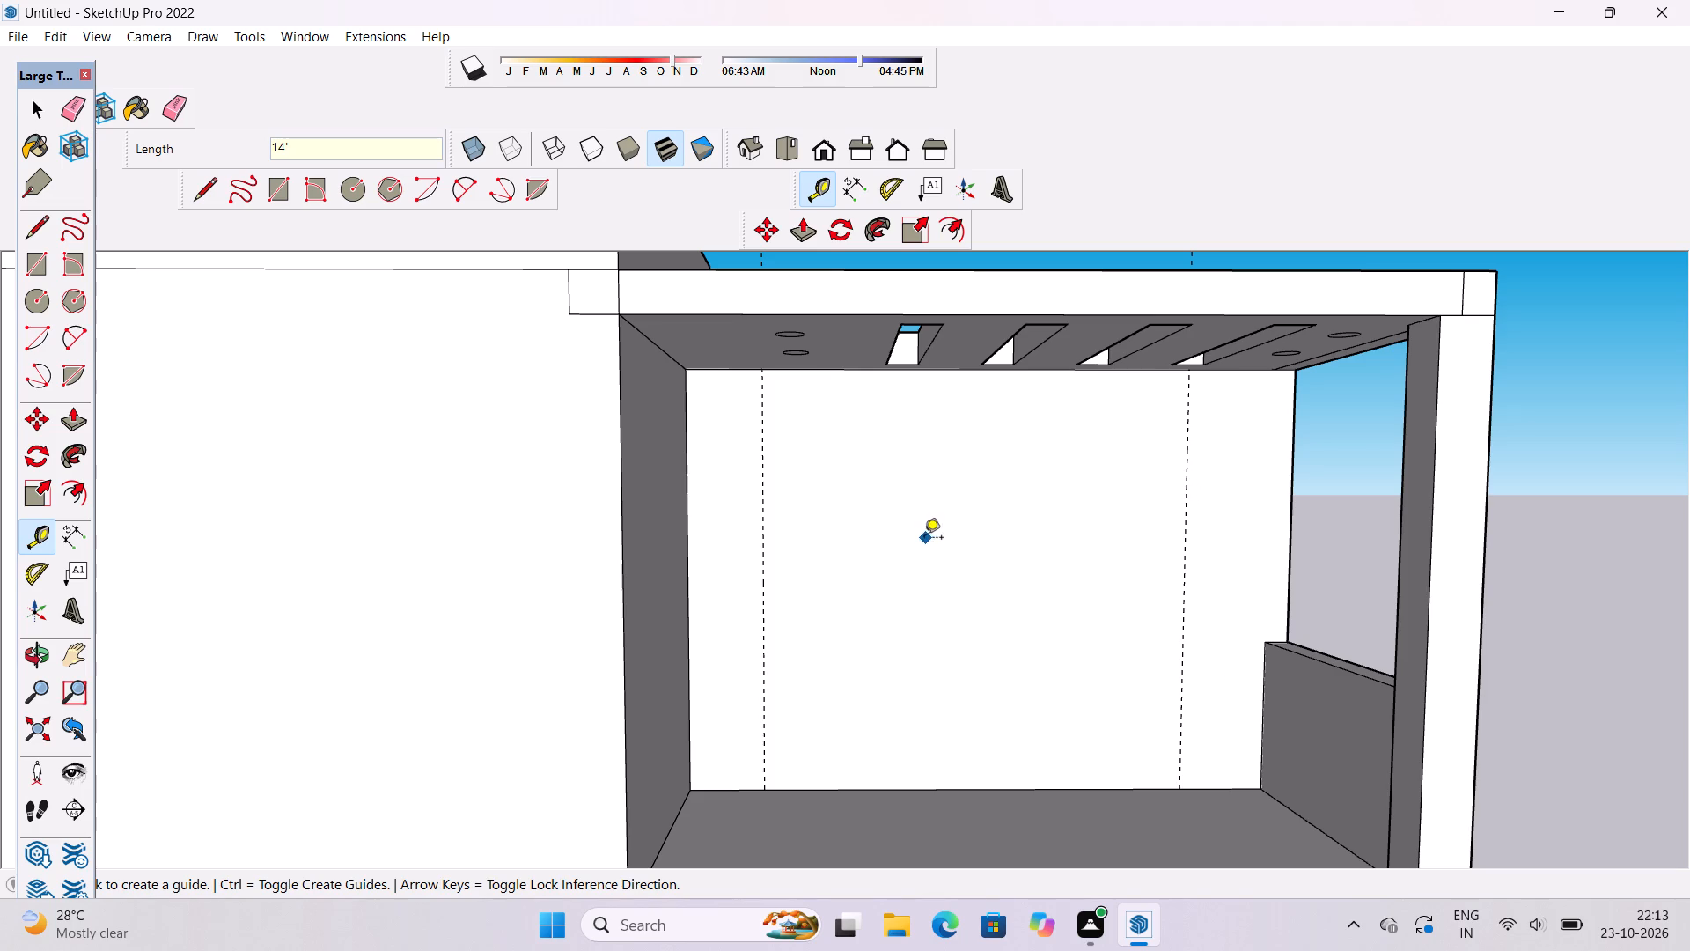
left_click(948, 371)
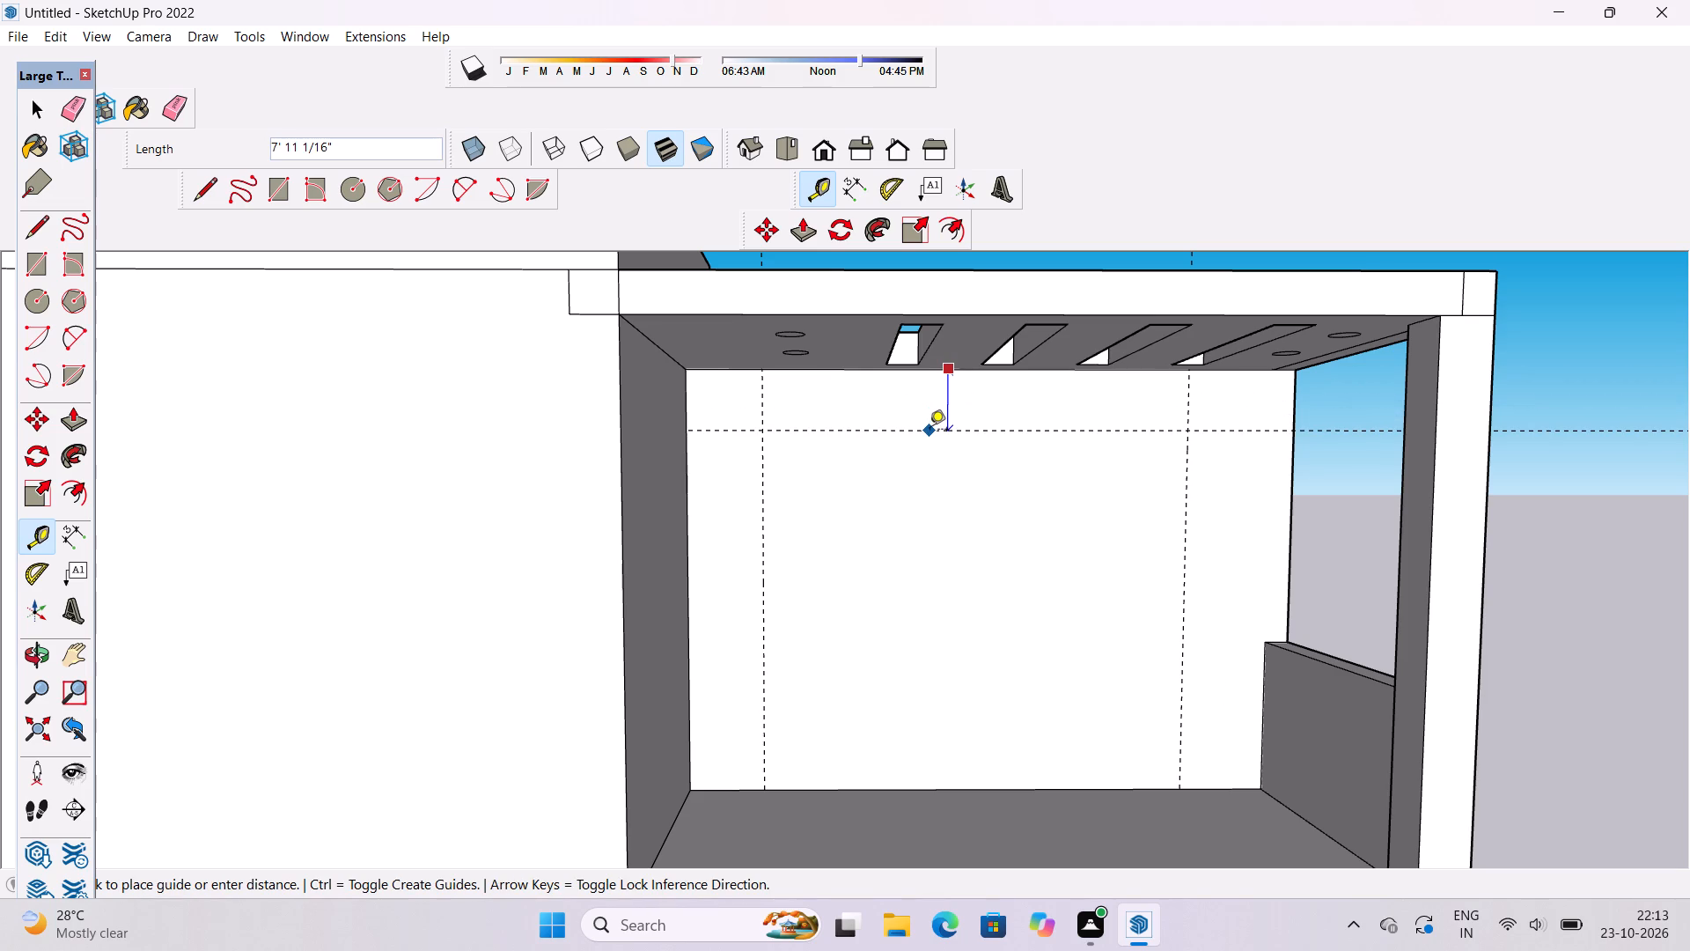
type("10'")
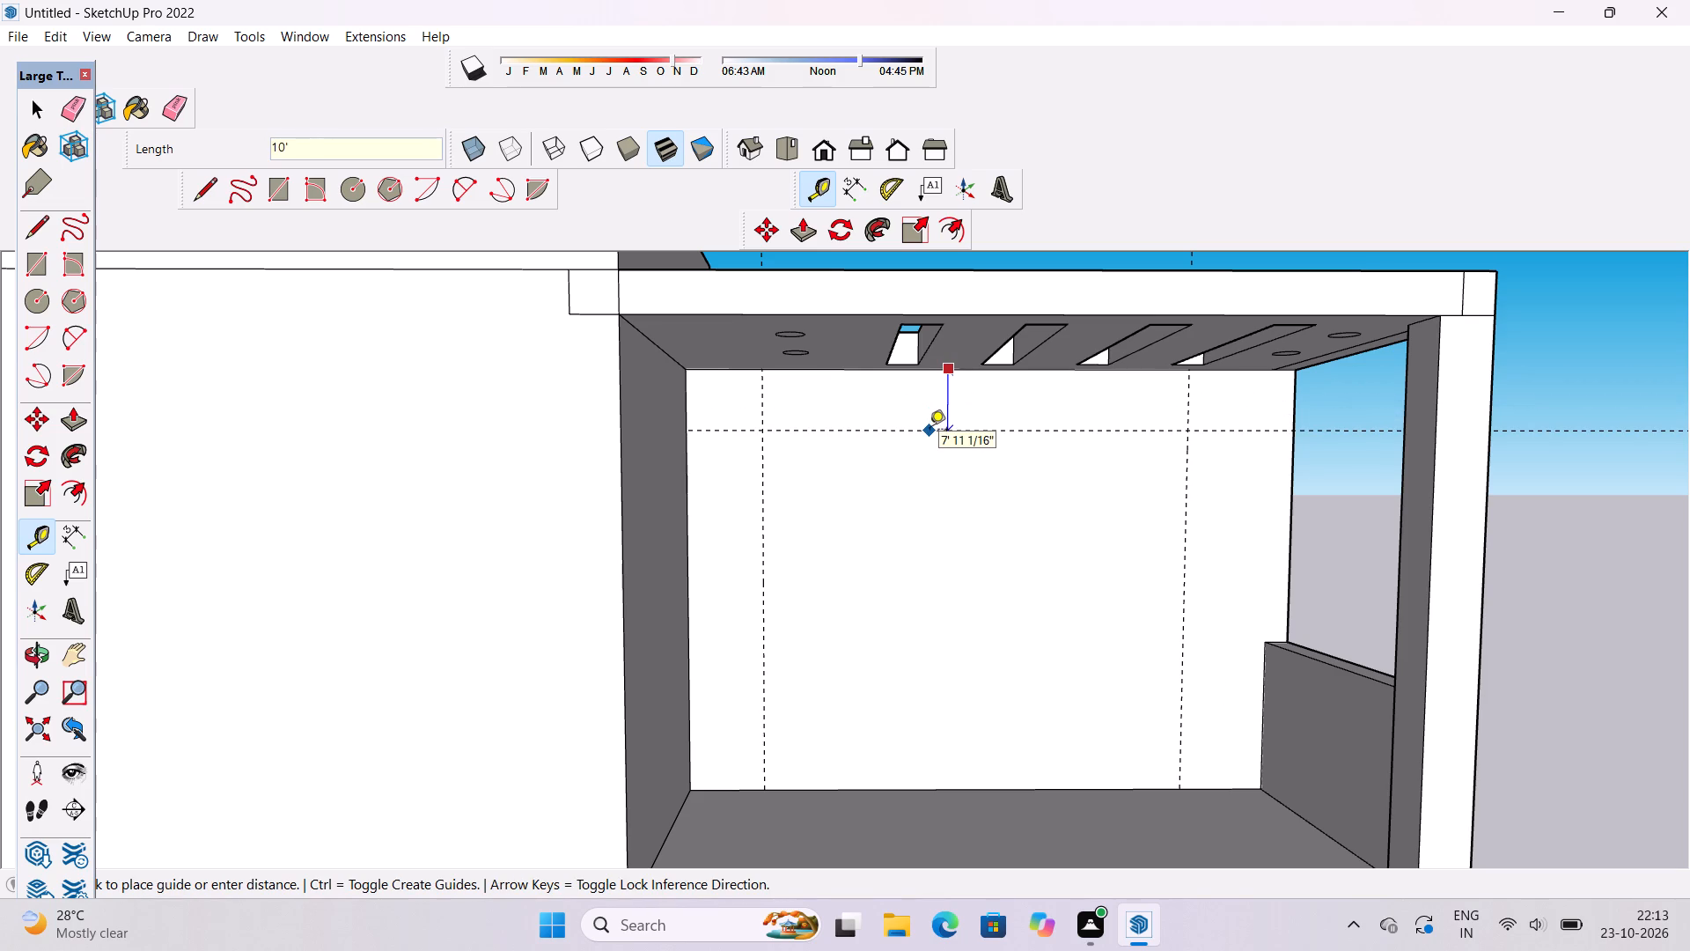
key("Return")
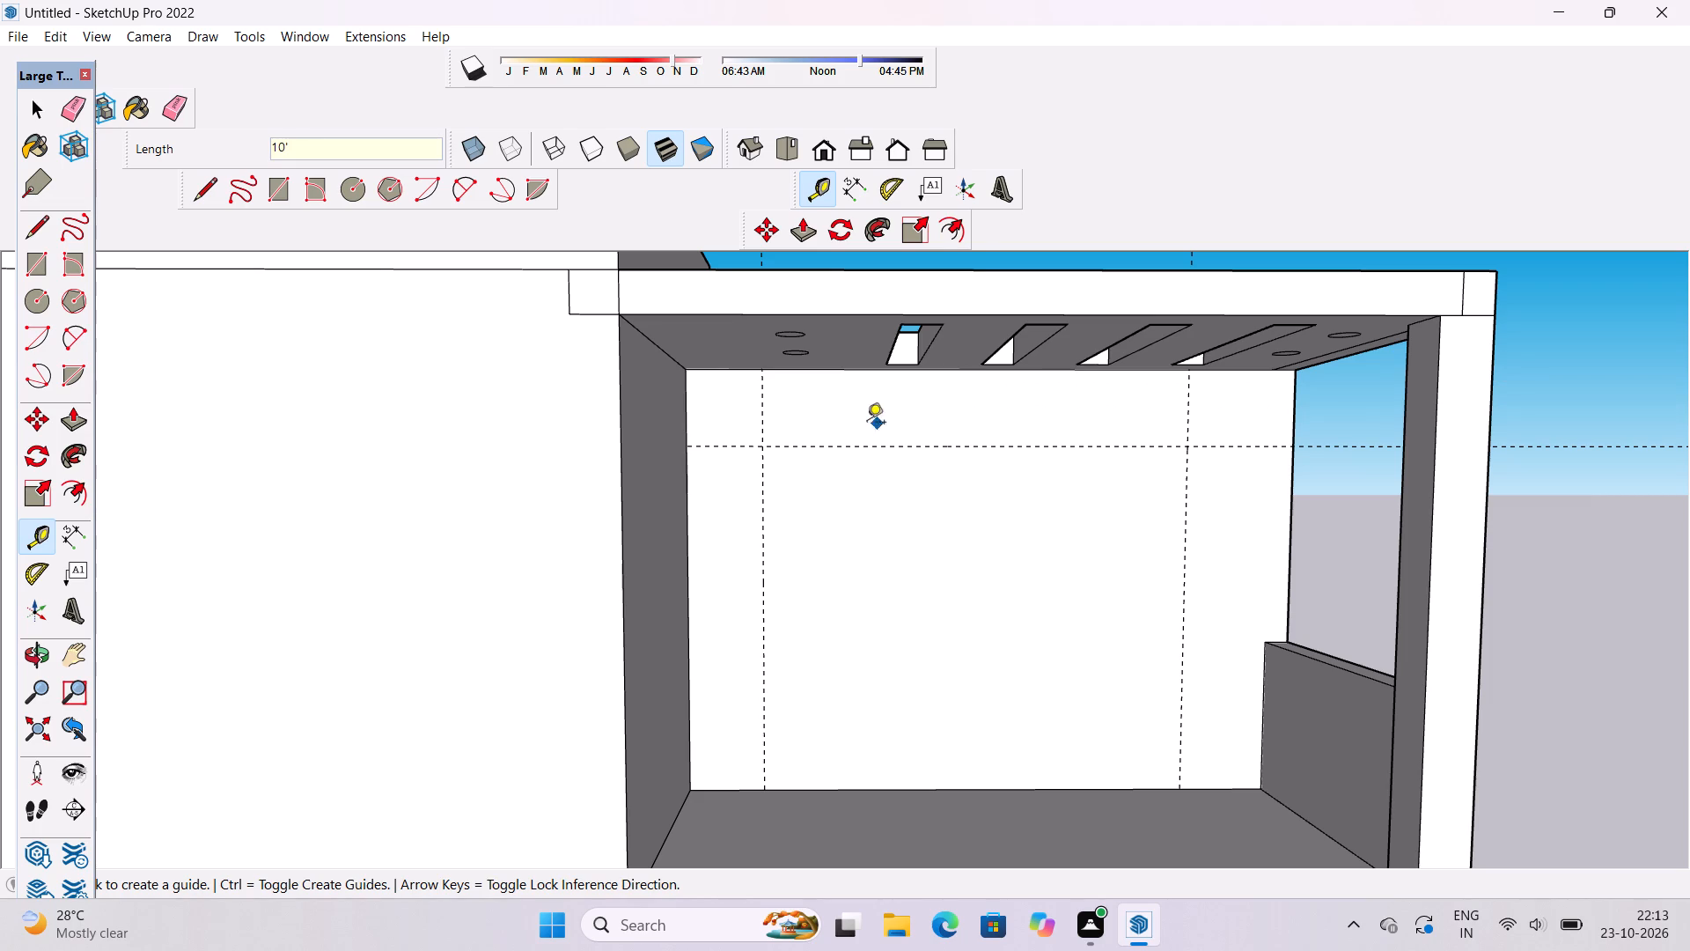
Place another vertical guide on the back wall, 10' inward from the guide near the outer edge.
scroll(819, 430, "down", 3)
scroll(1019, 499, "up", 2)
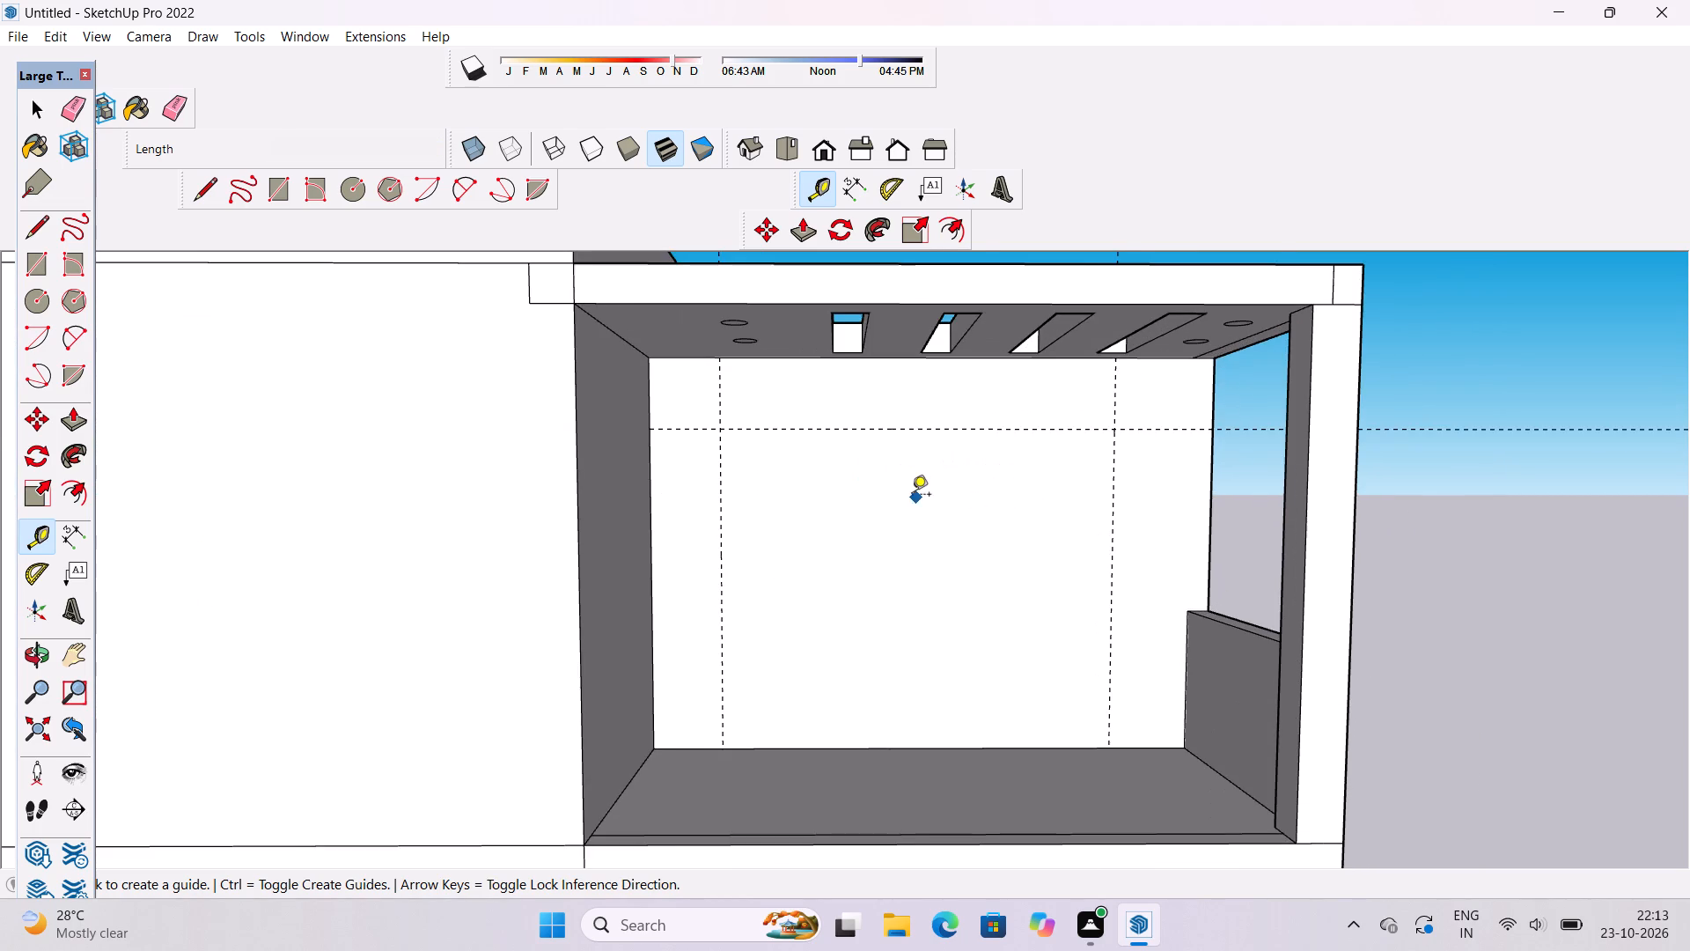
scroll(907, 496, "down", 1)
scroll(1090, 527, "up", 3)
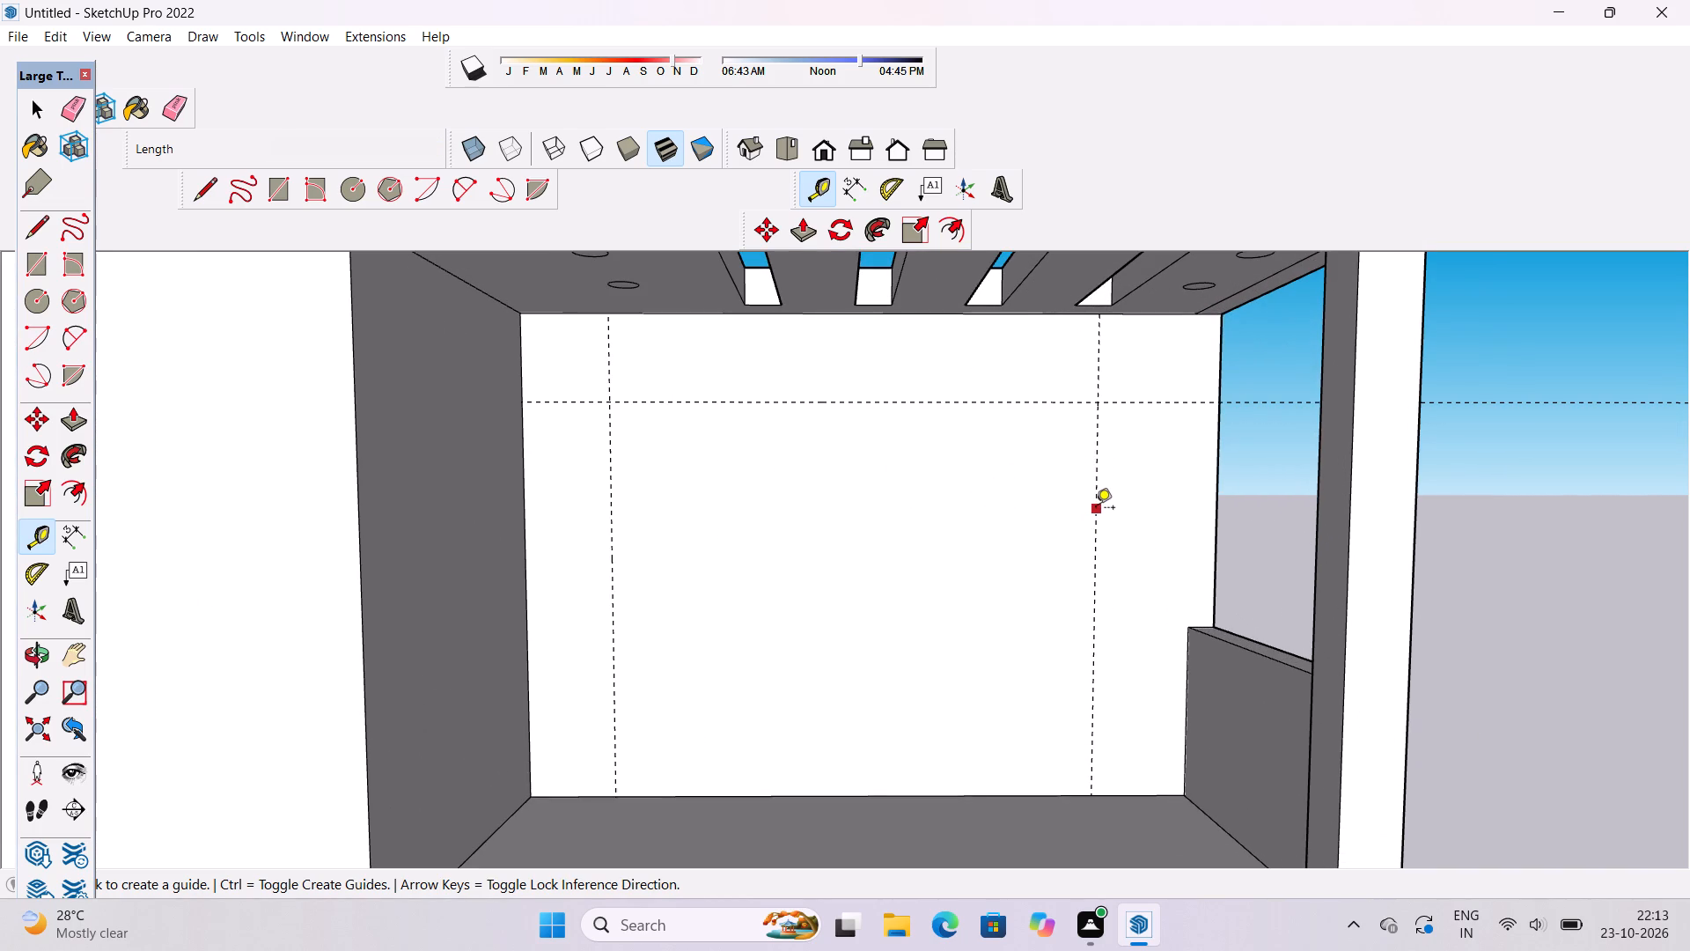
left_click(1096, 509)
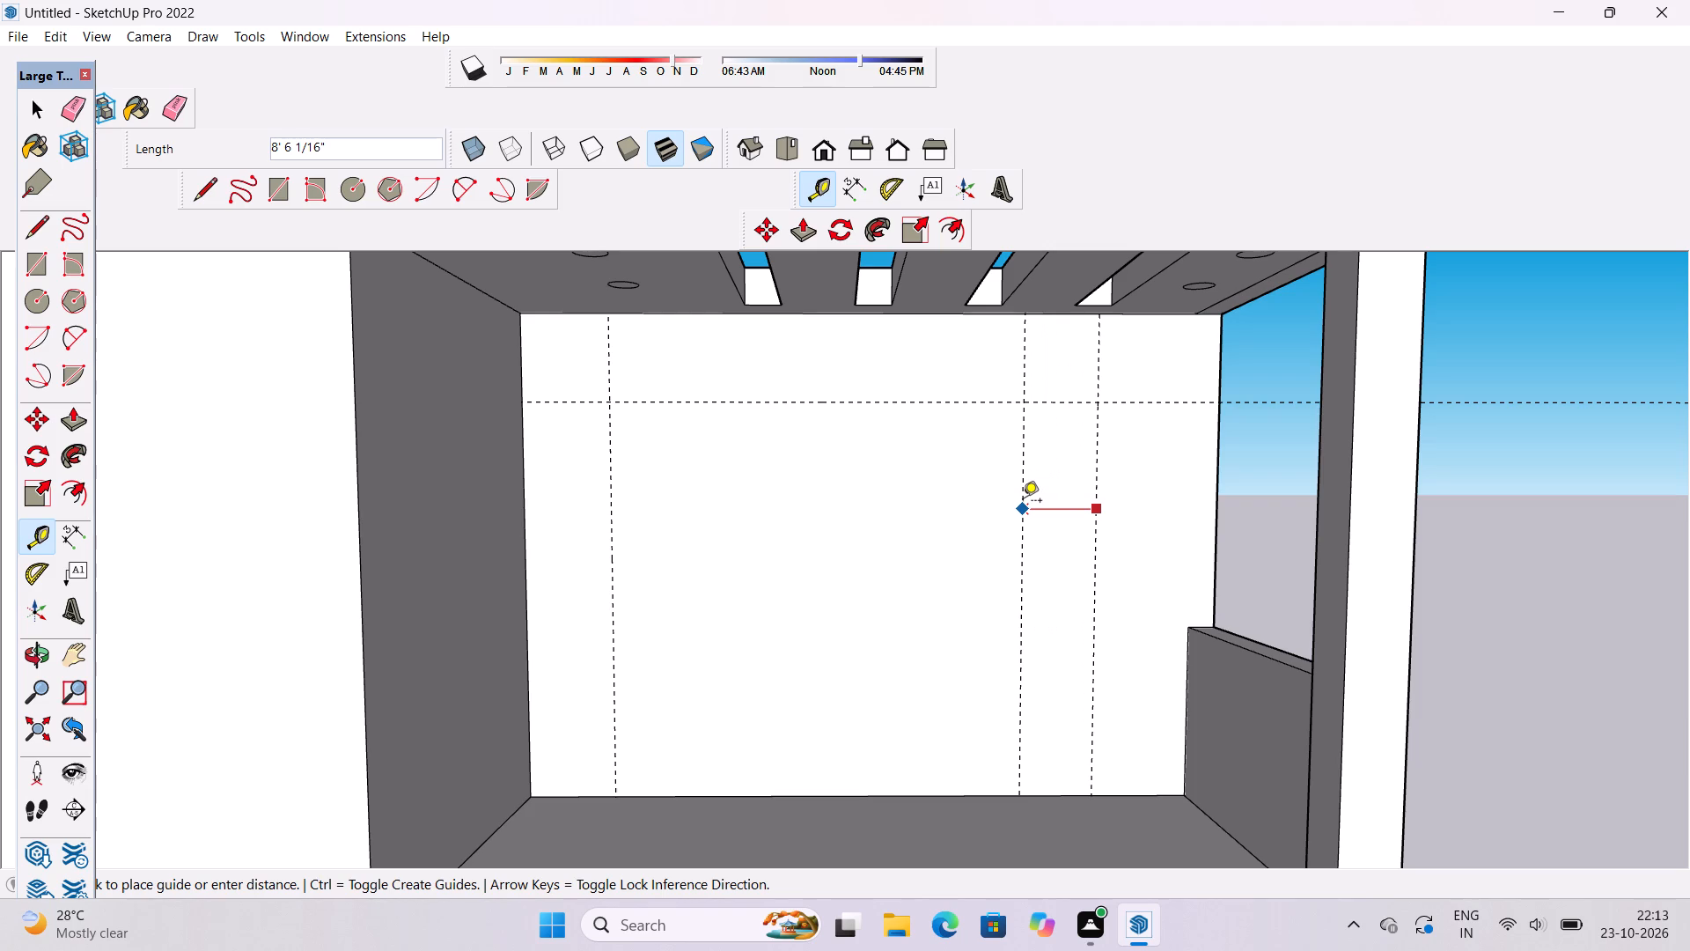
type("10'")
key("Return")
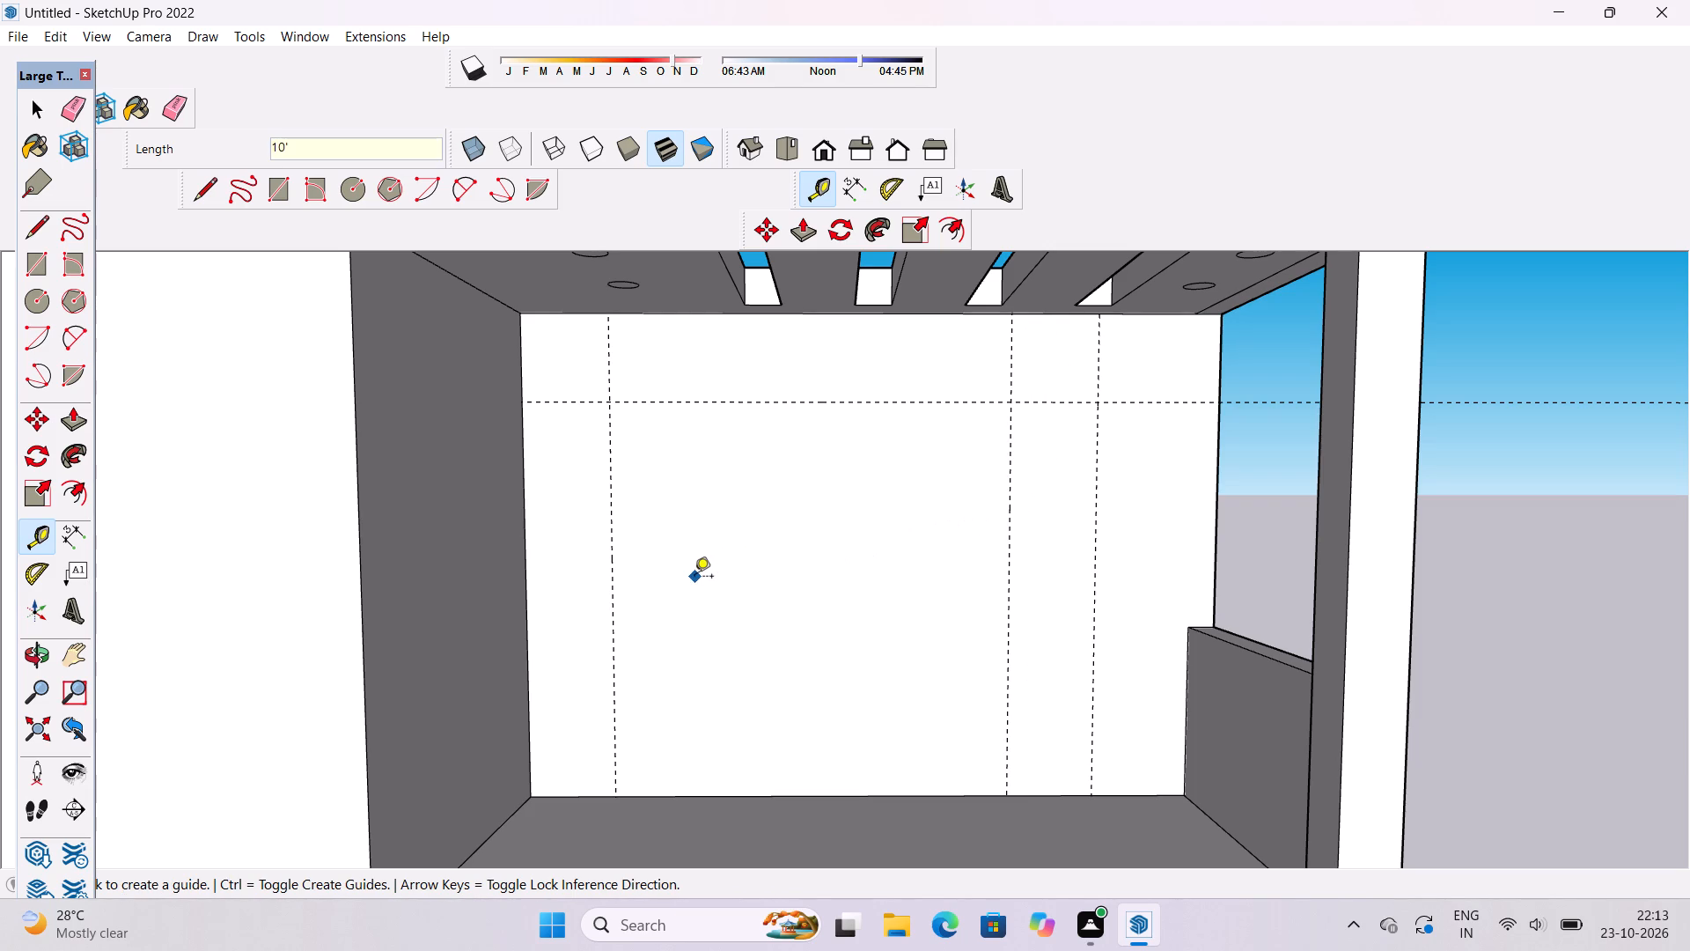
Draw a 46' by 46' rectangle on the top terrace's back wall, from the floor line up to the horizontal guide, between the vertical guides.
left_click(283, 189)
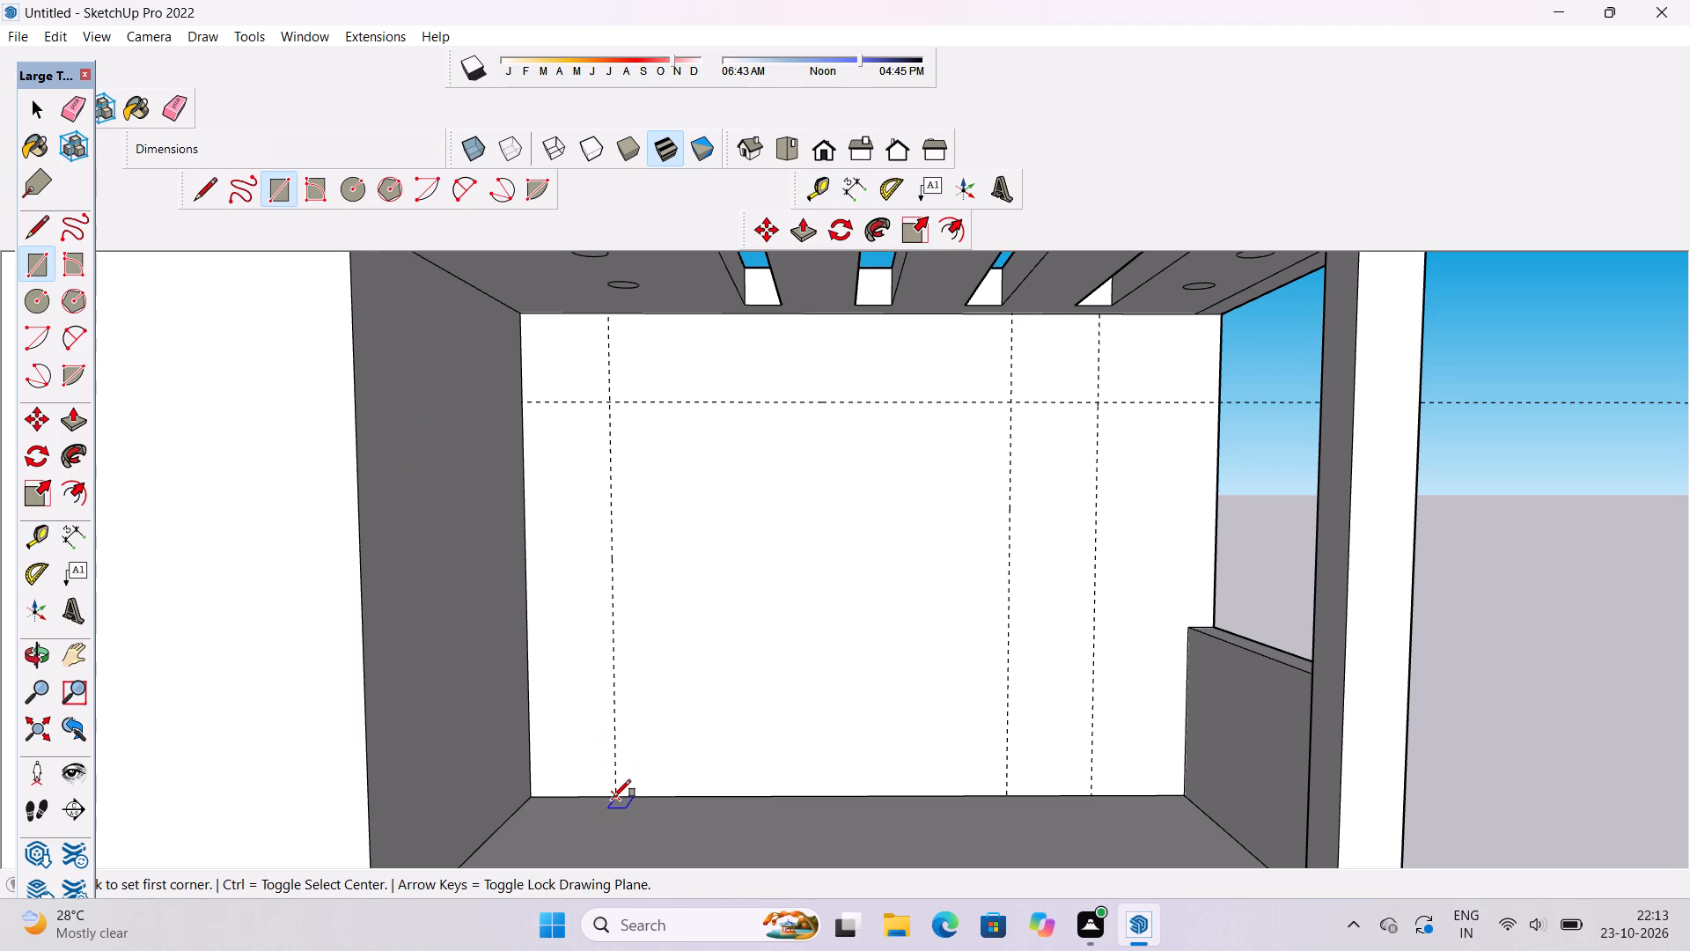
left_click(614, 797)
scroll(671, 782, "down", 3)
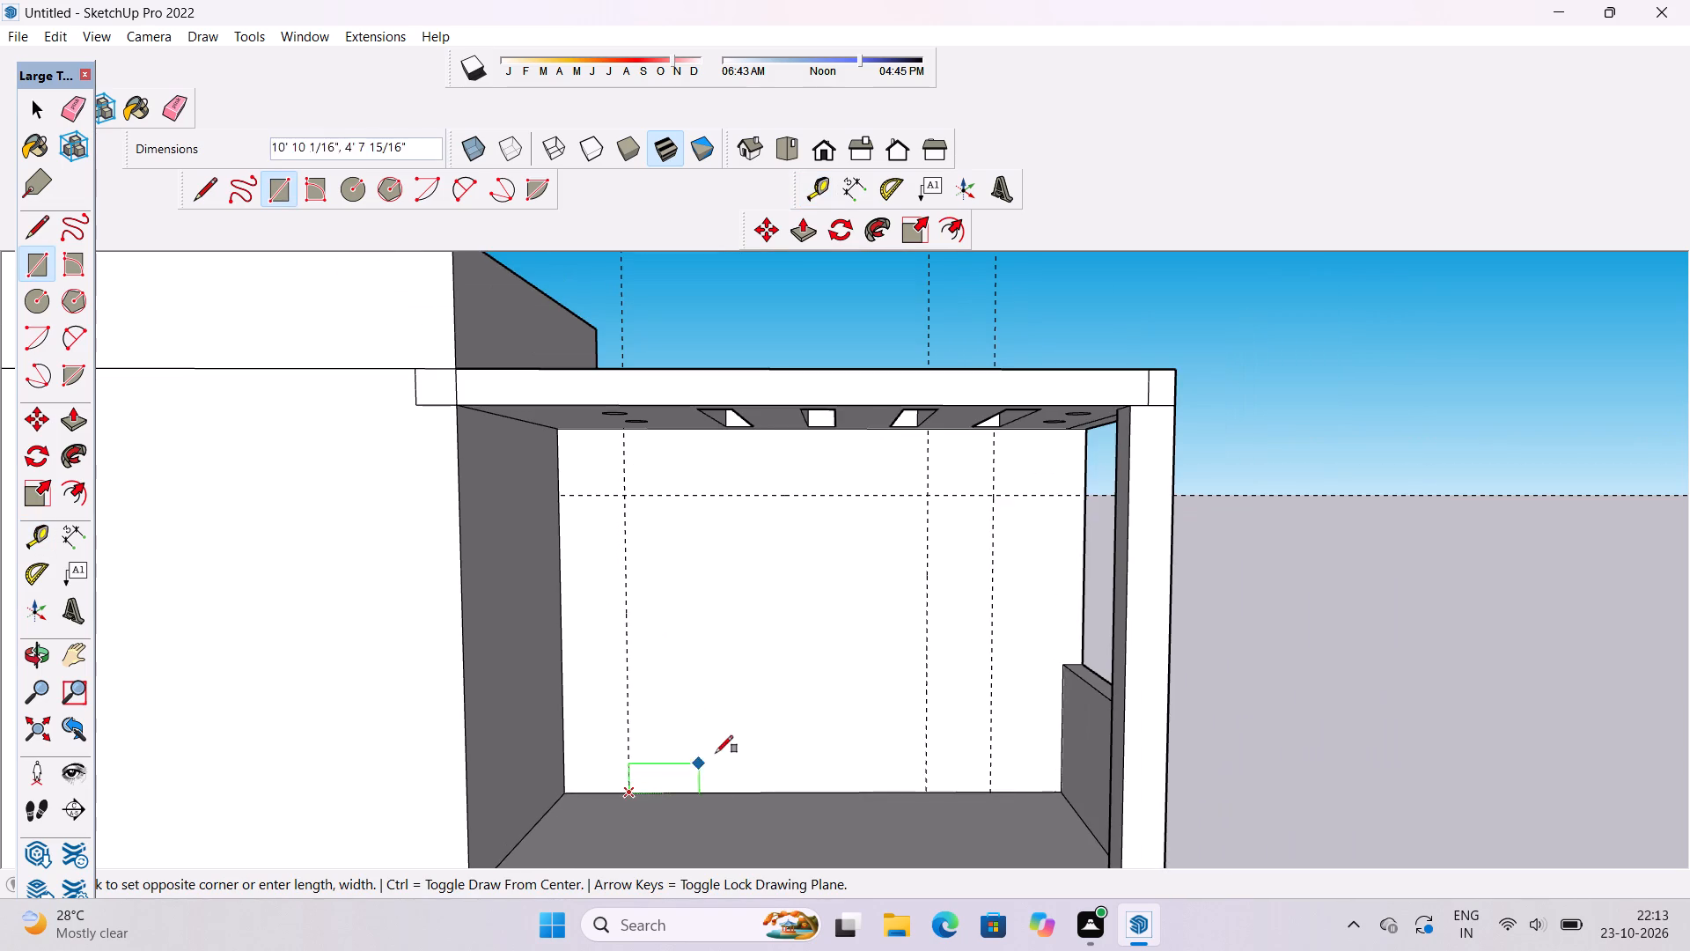
scroll(724, 747, "down", 1)
scroll(797, 693, "up", 3)
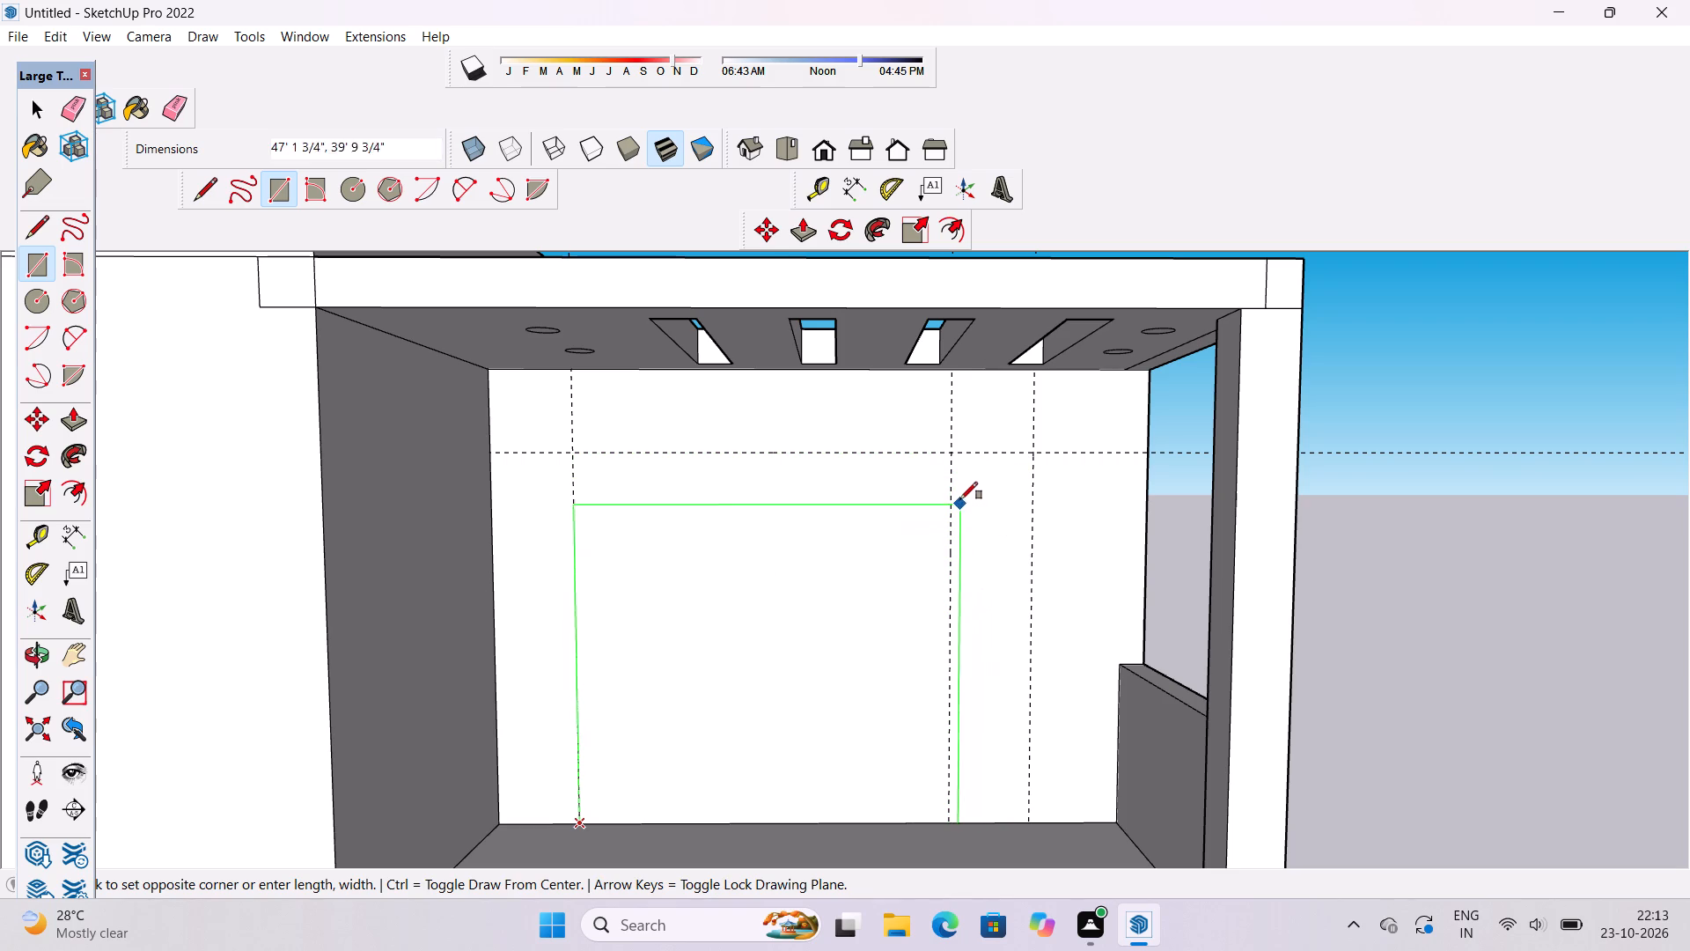
left_click(956, 450)
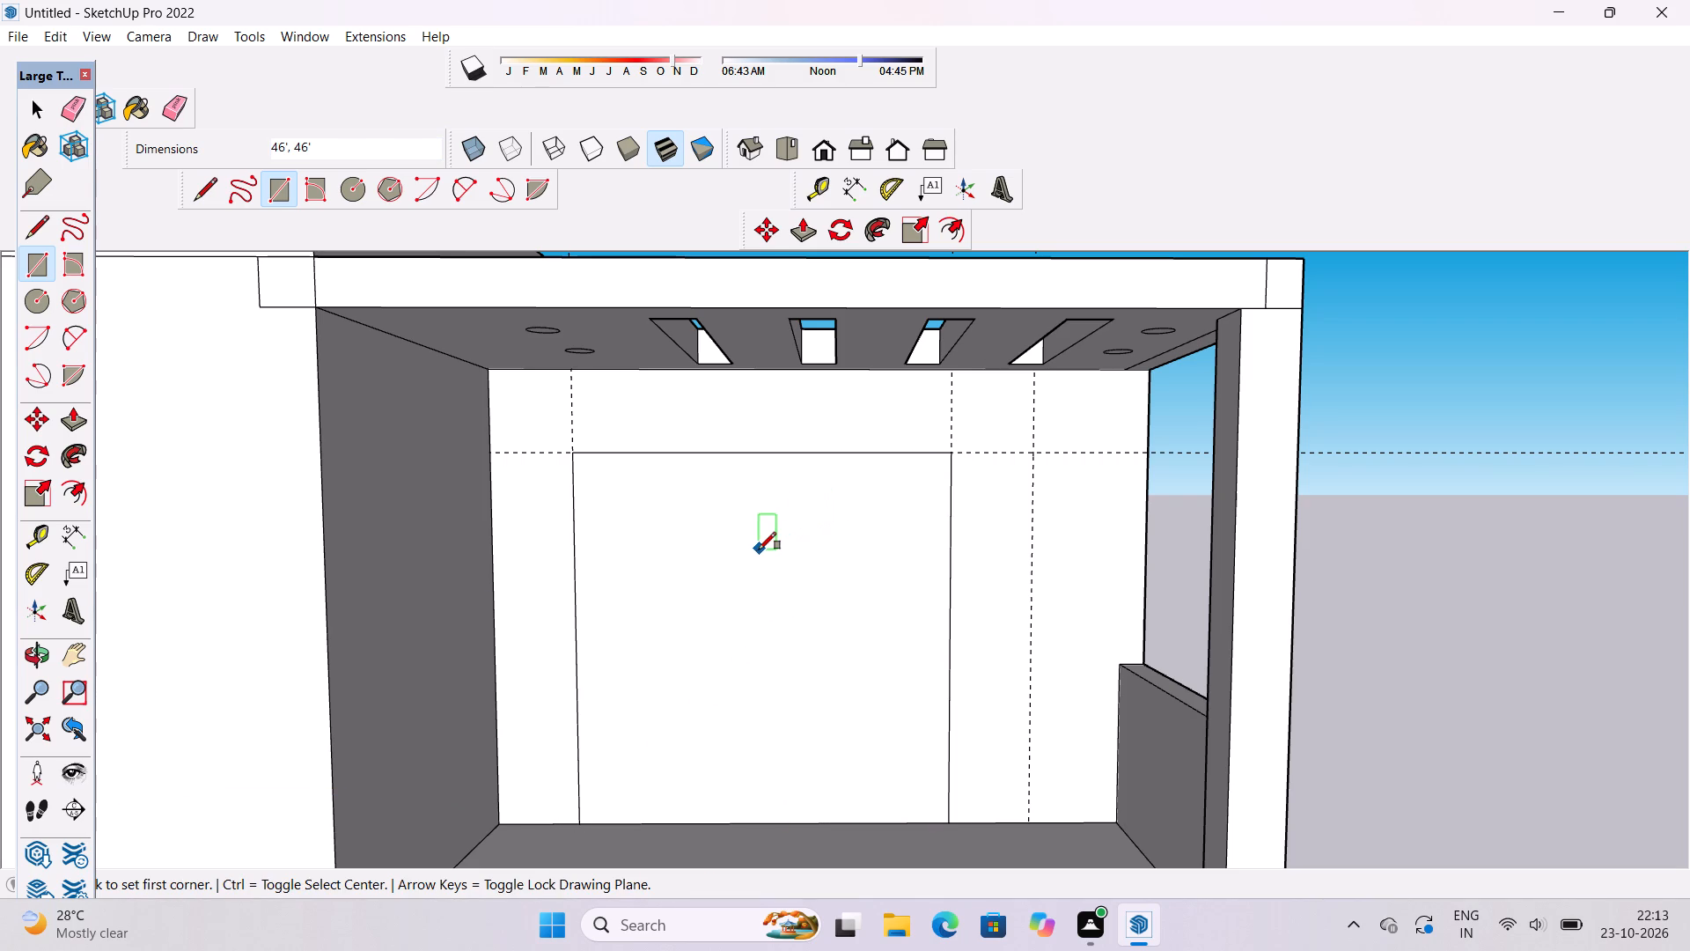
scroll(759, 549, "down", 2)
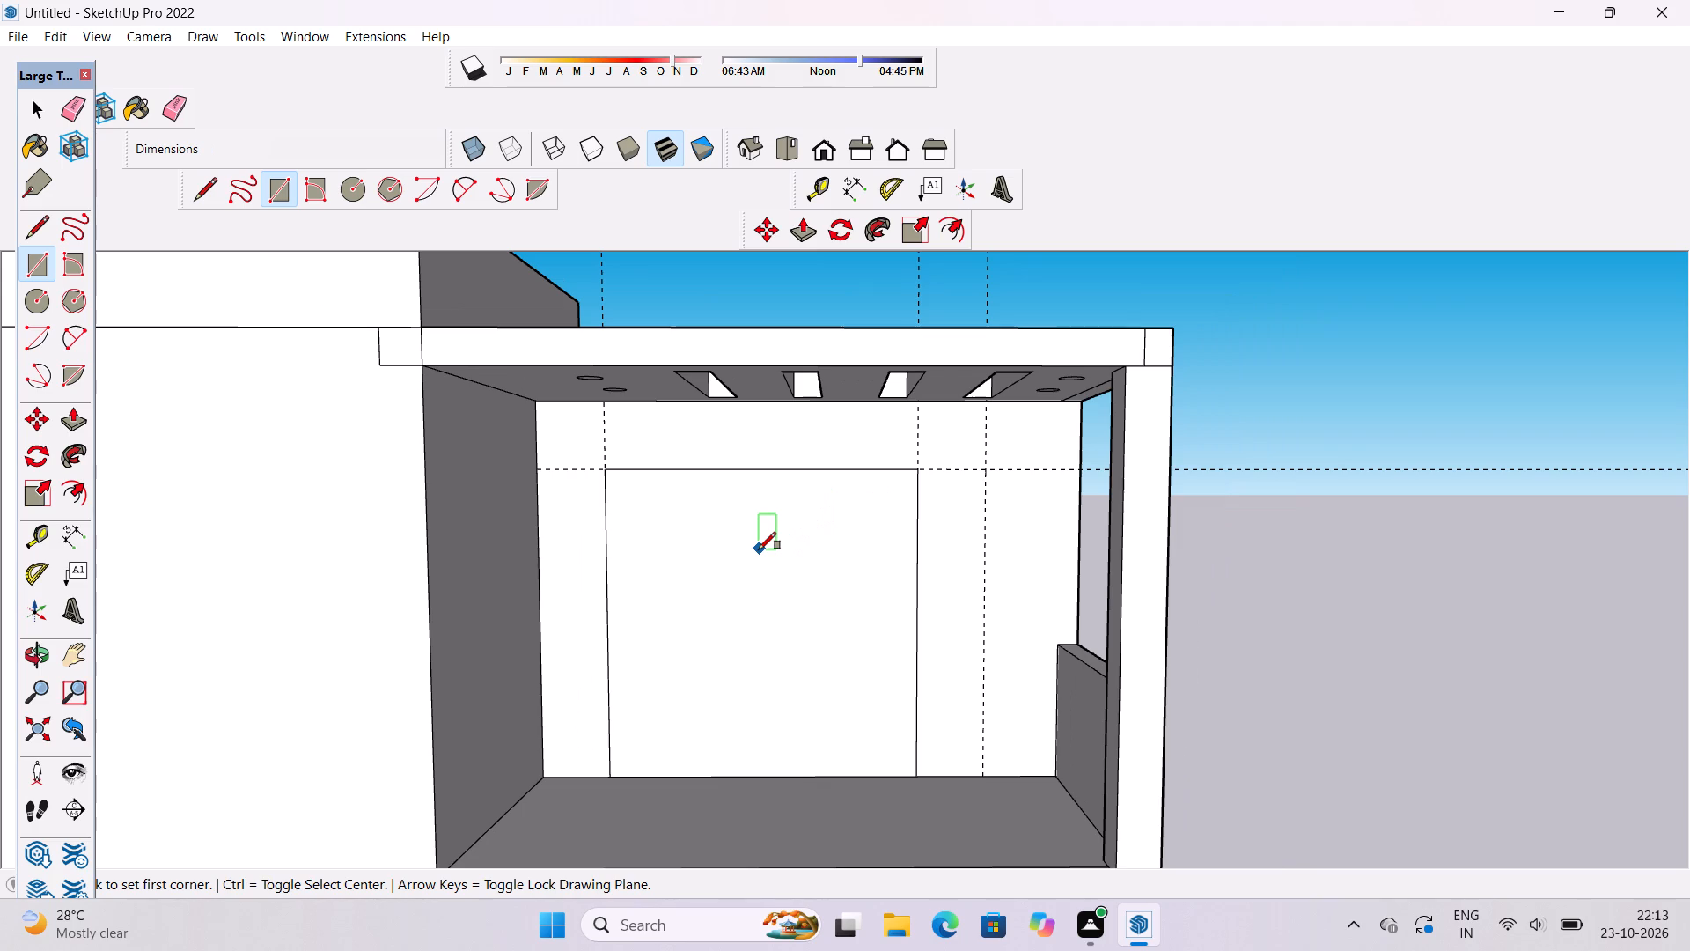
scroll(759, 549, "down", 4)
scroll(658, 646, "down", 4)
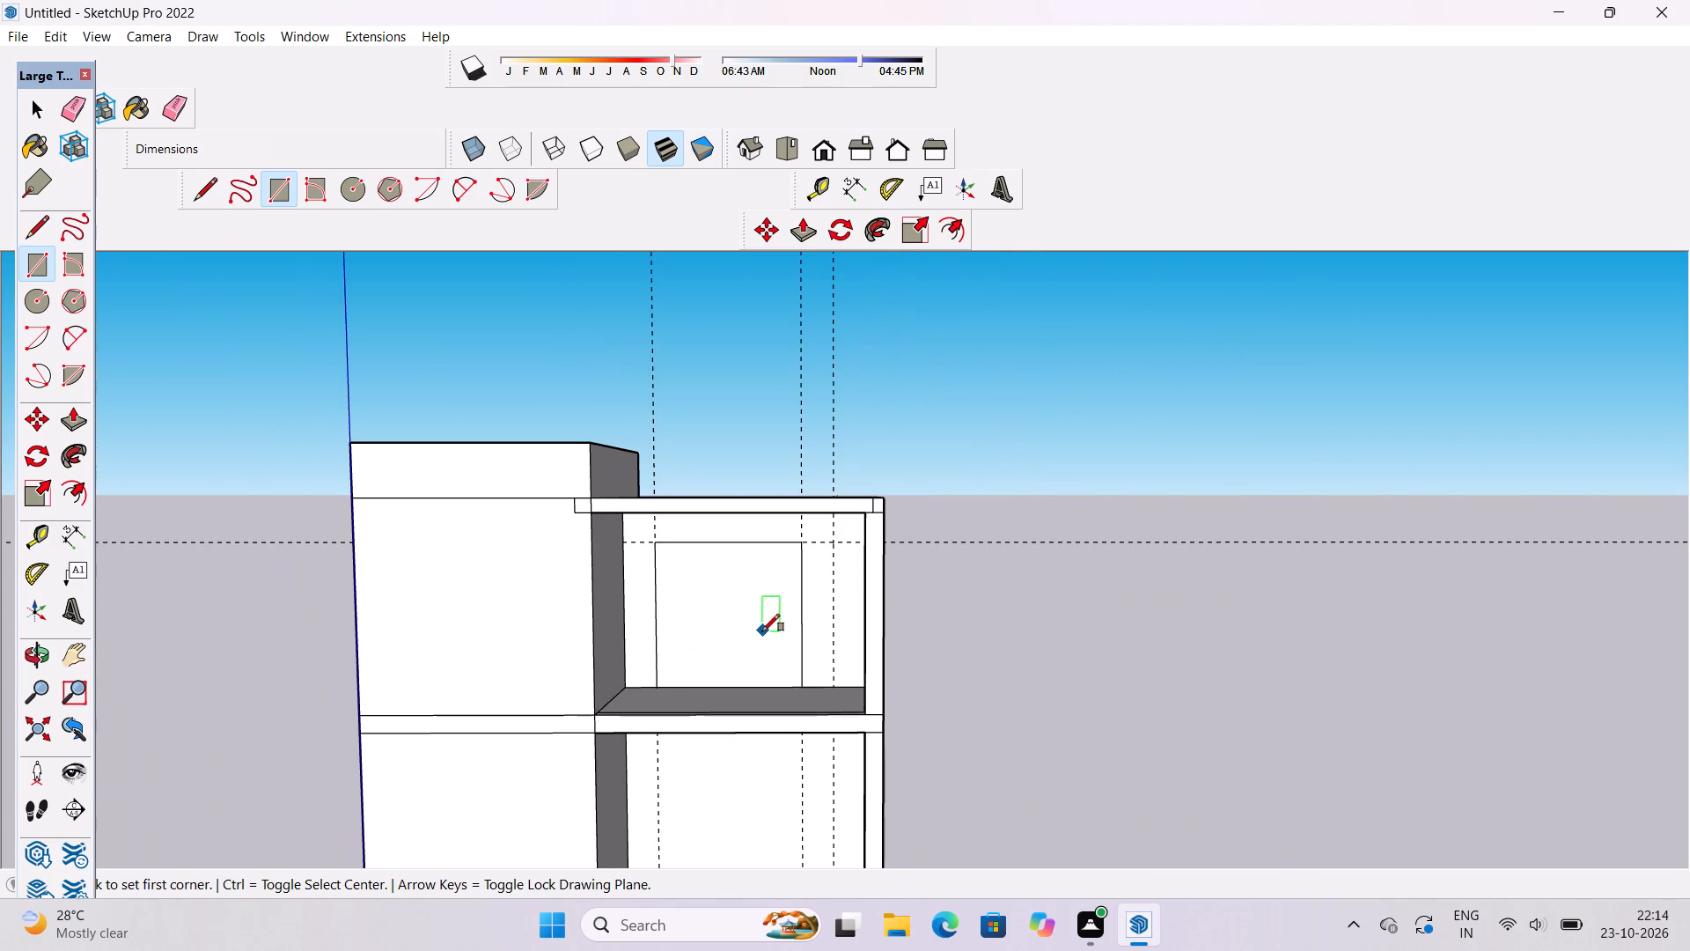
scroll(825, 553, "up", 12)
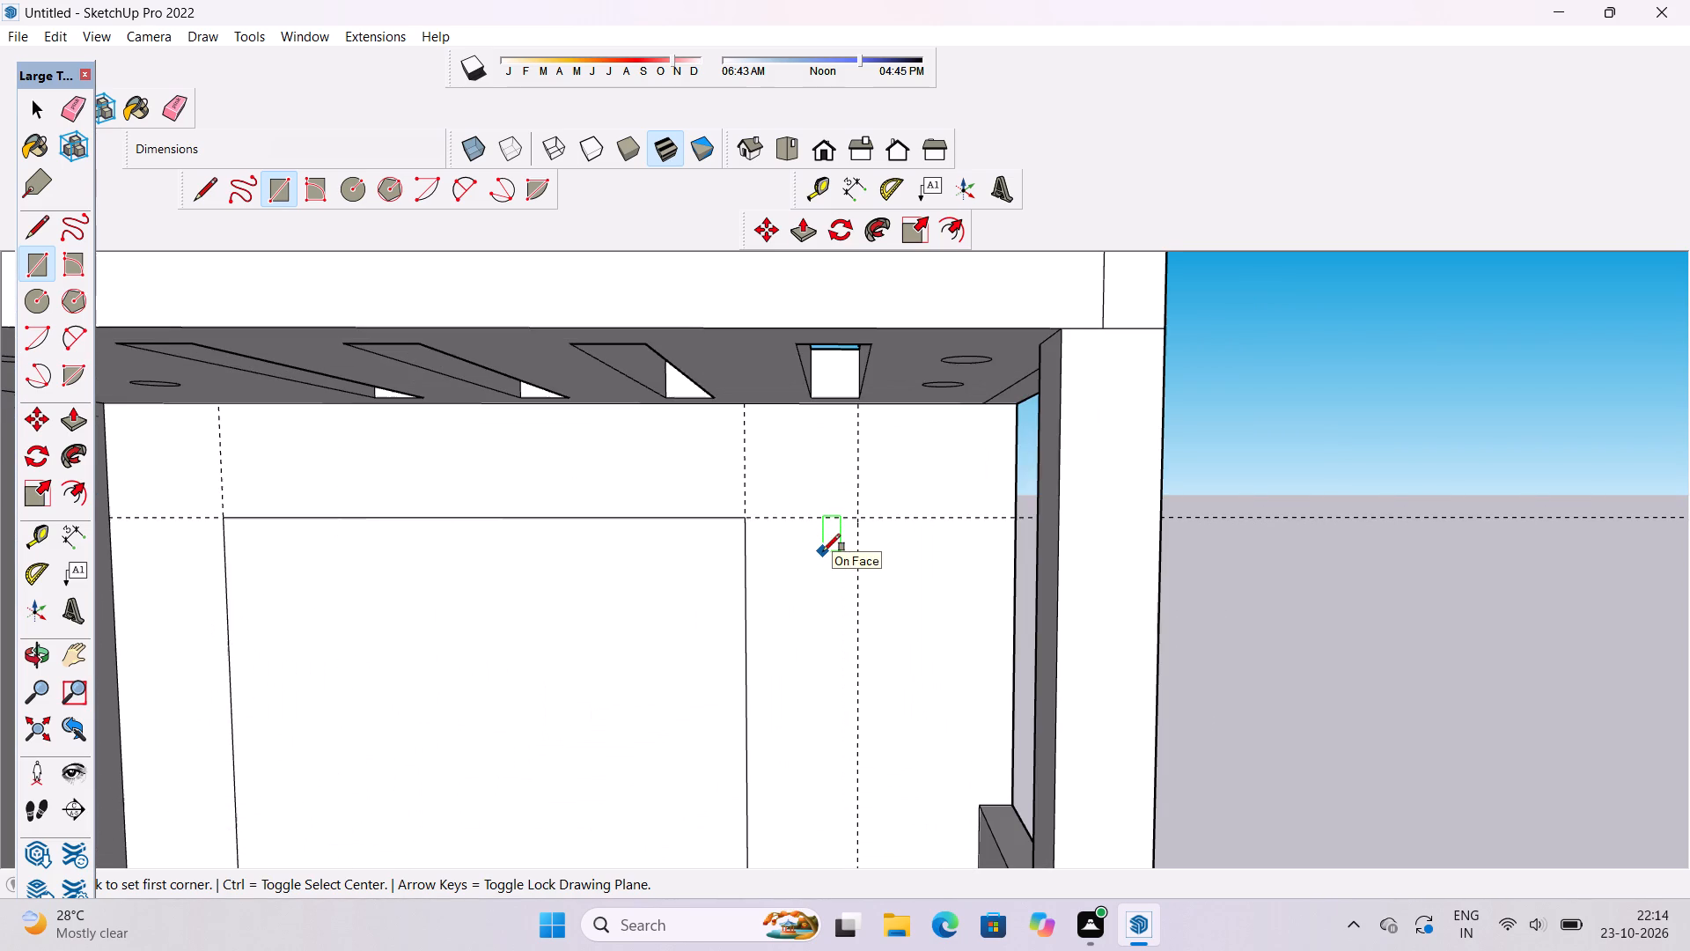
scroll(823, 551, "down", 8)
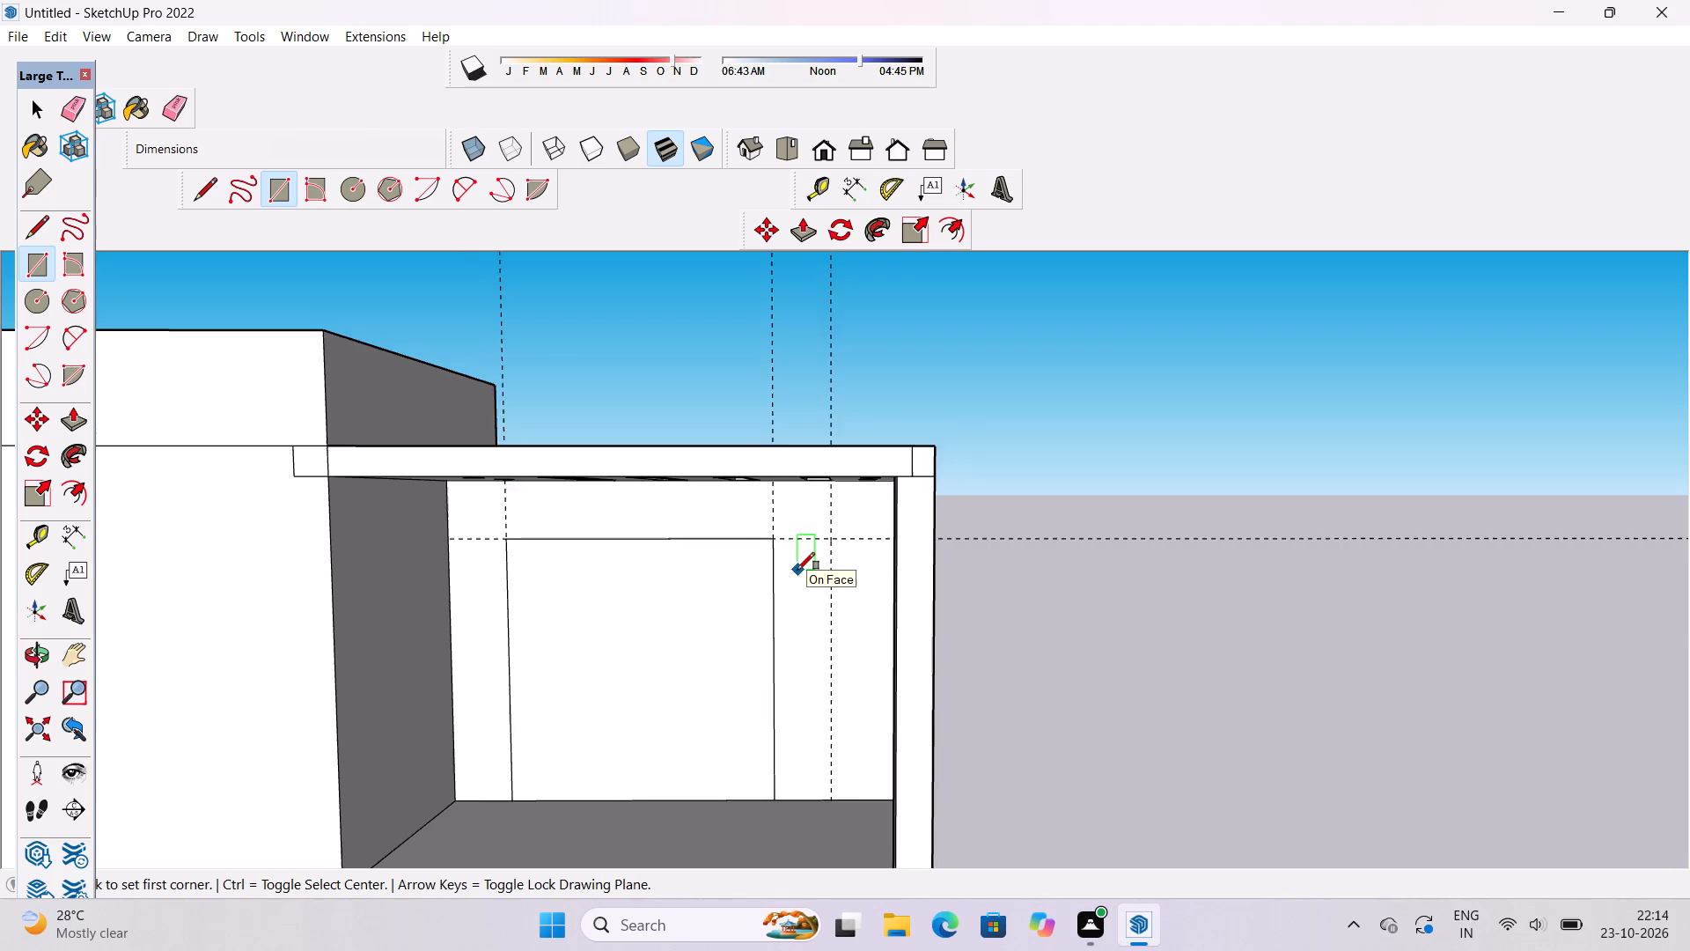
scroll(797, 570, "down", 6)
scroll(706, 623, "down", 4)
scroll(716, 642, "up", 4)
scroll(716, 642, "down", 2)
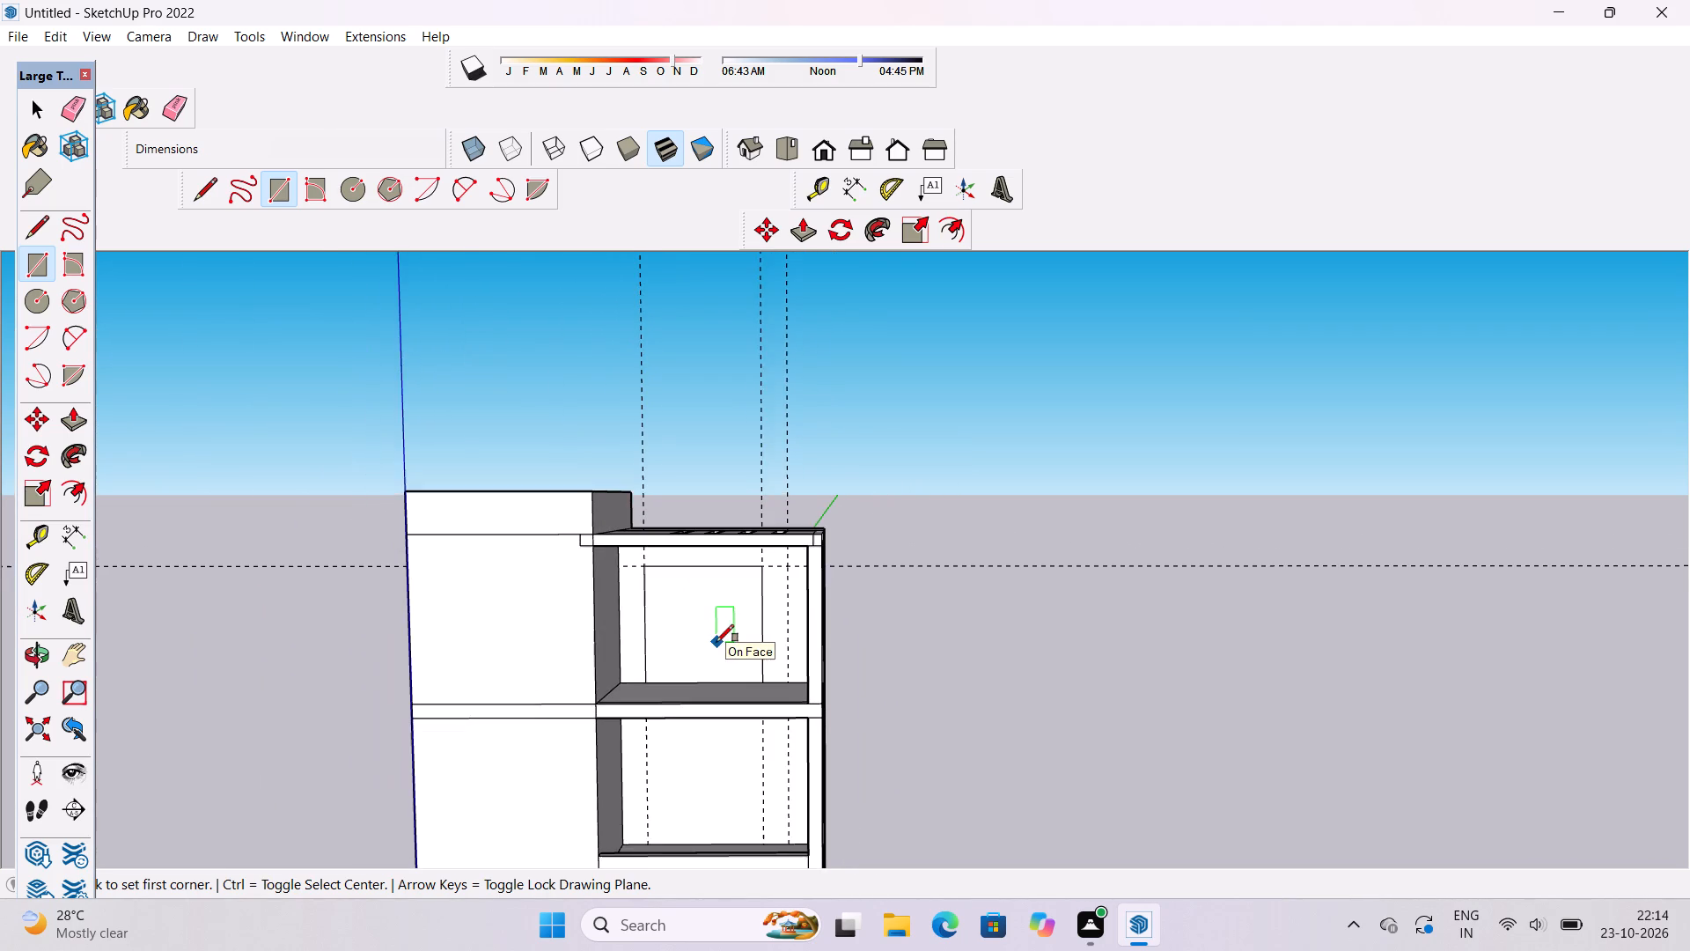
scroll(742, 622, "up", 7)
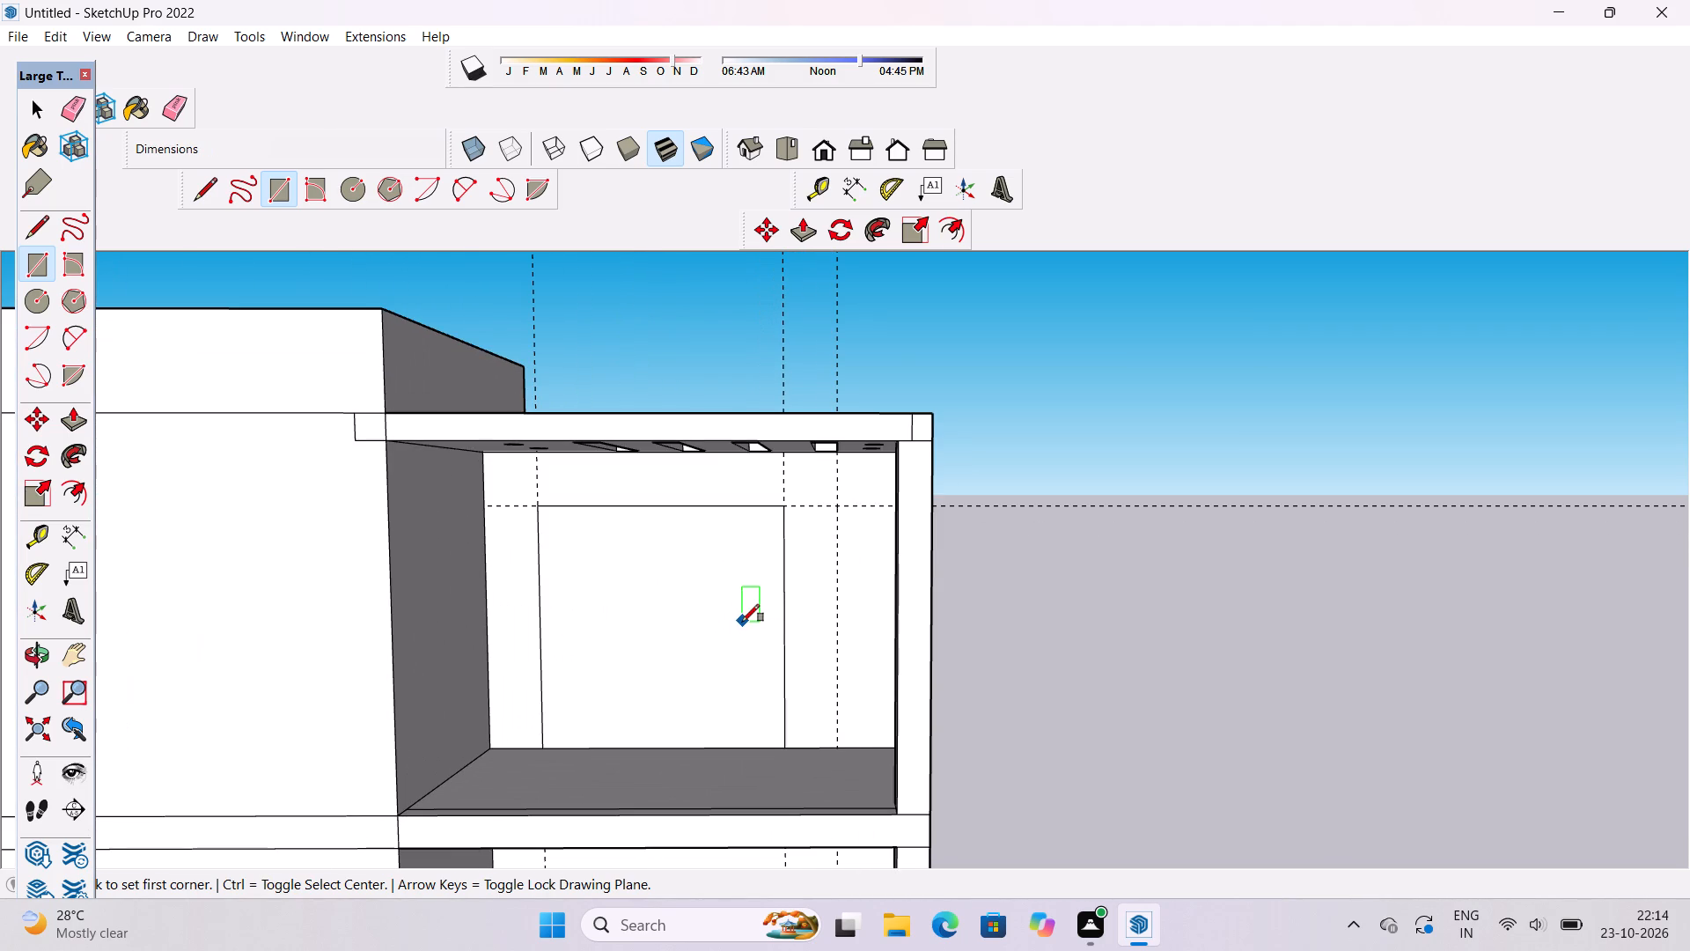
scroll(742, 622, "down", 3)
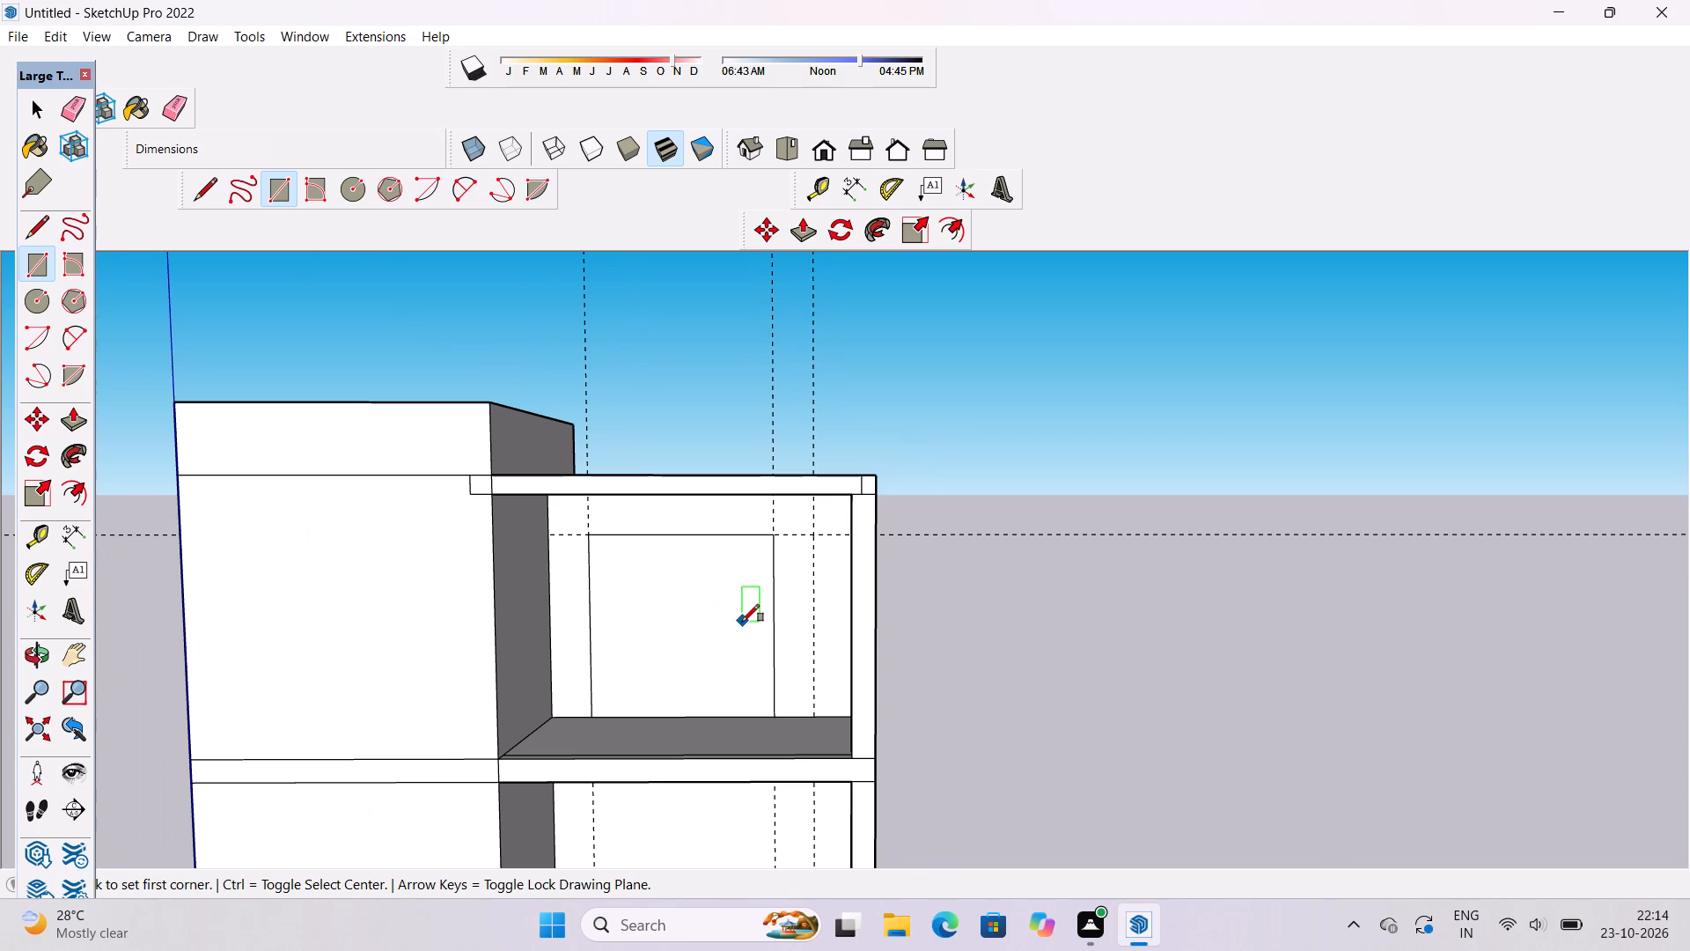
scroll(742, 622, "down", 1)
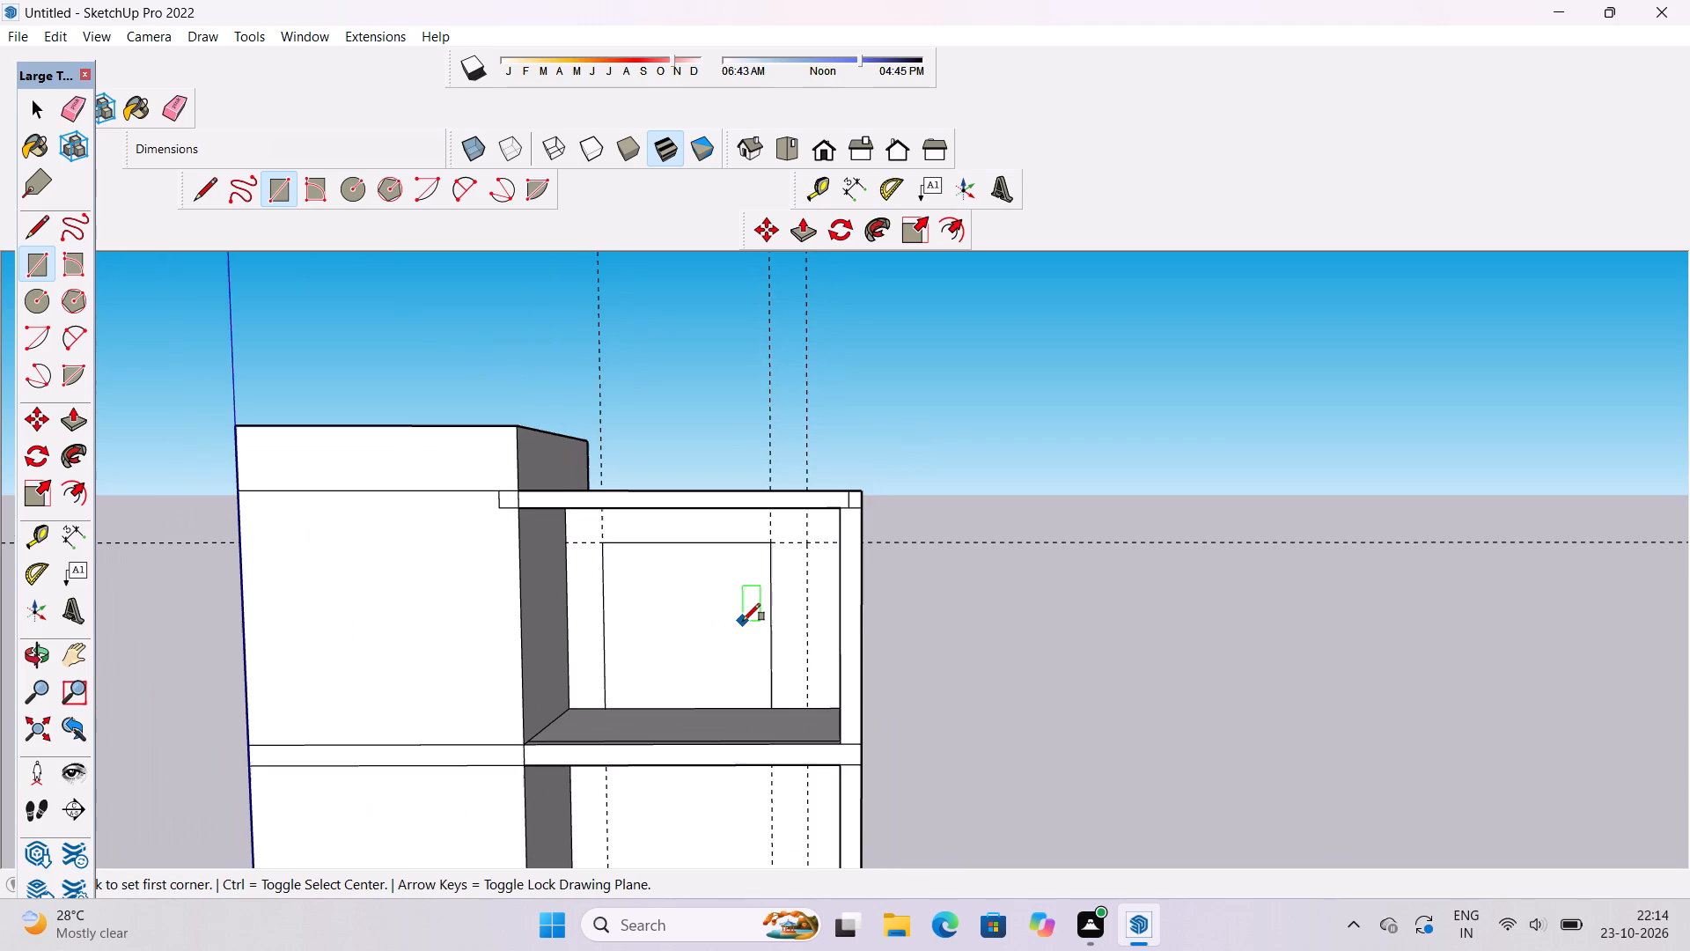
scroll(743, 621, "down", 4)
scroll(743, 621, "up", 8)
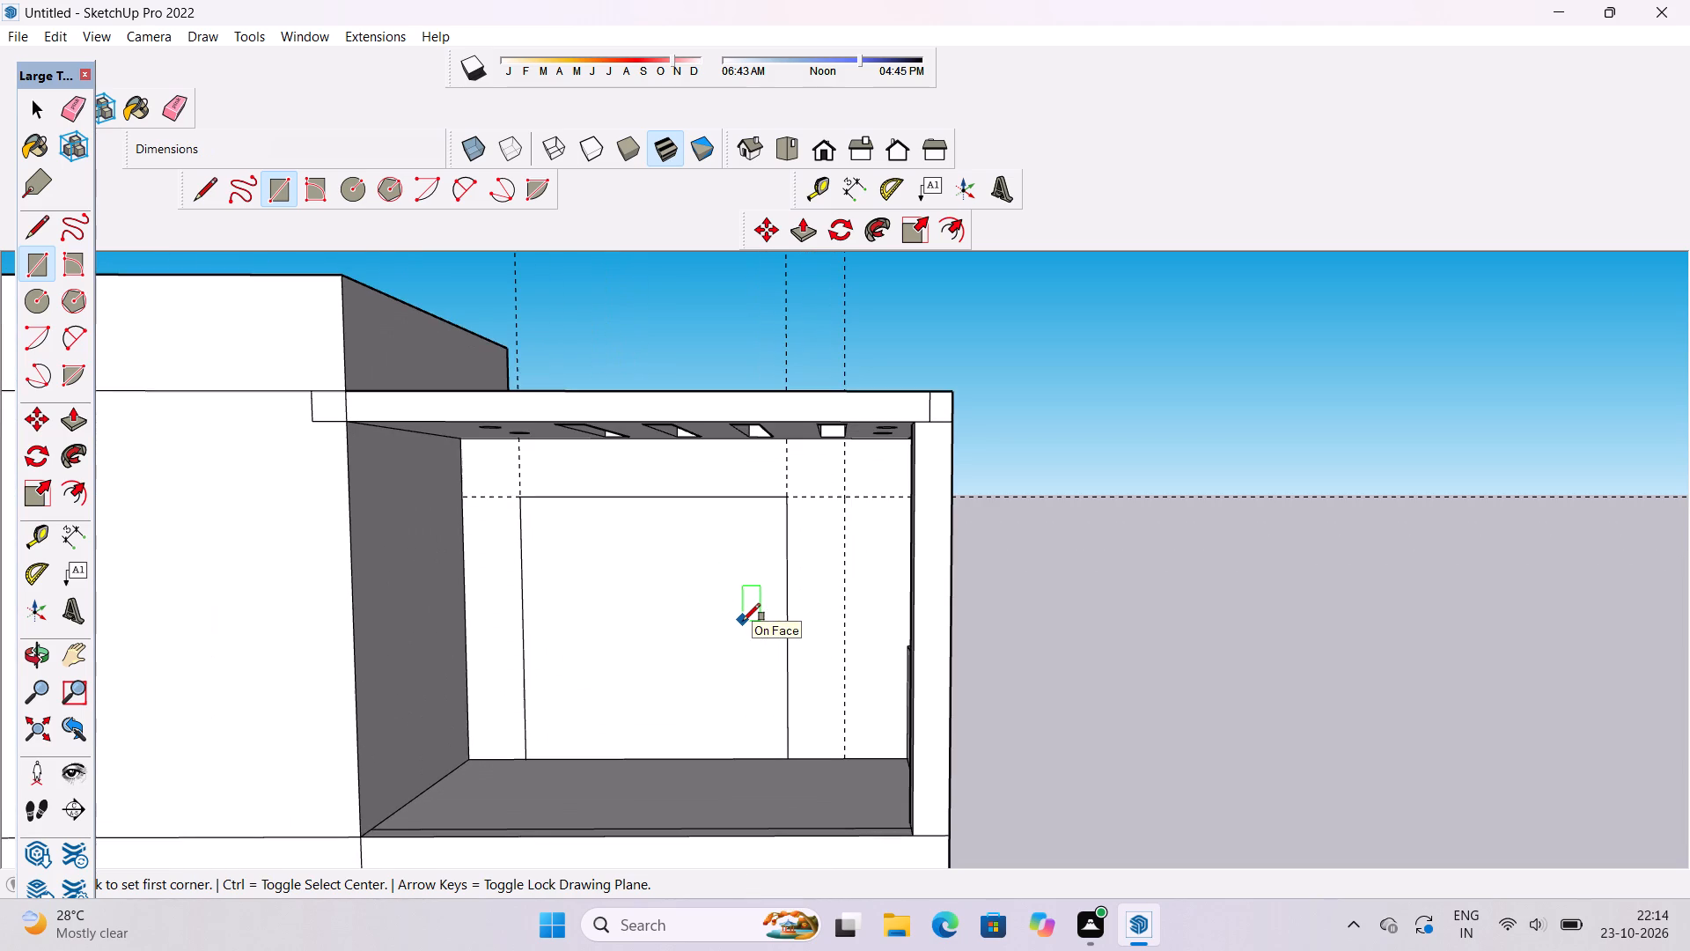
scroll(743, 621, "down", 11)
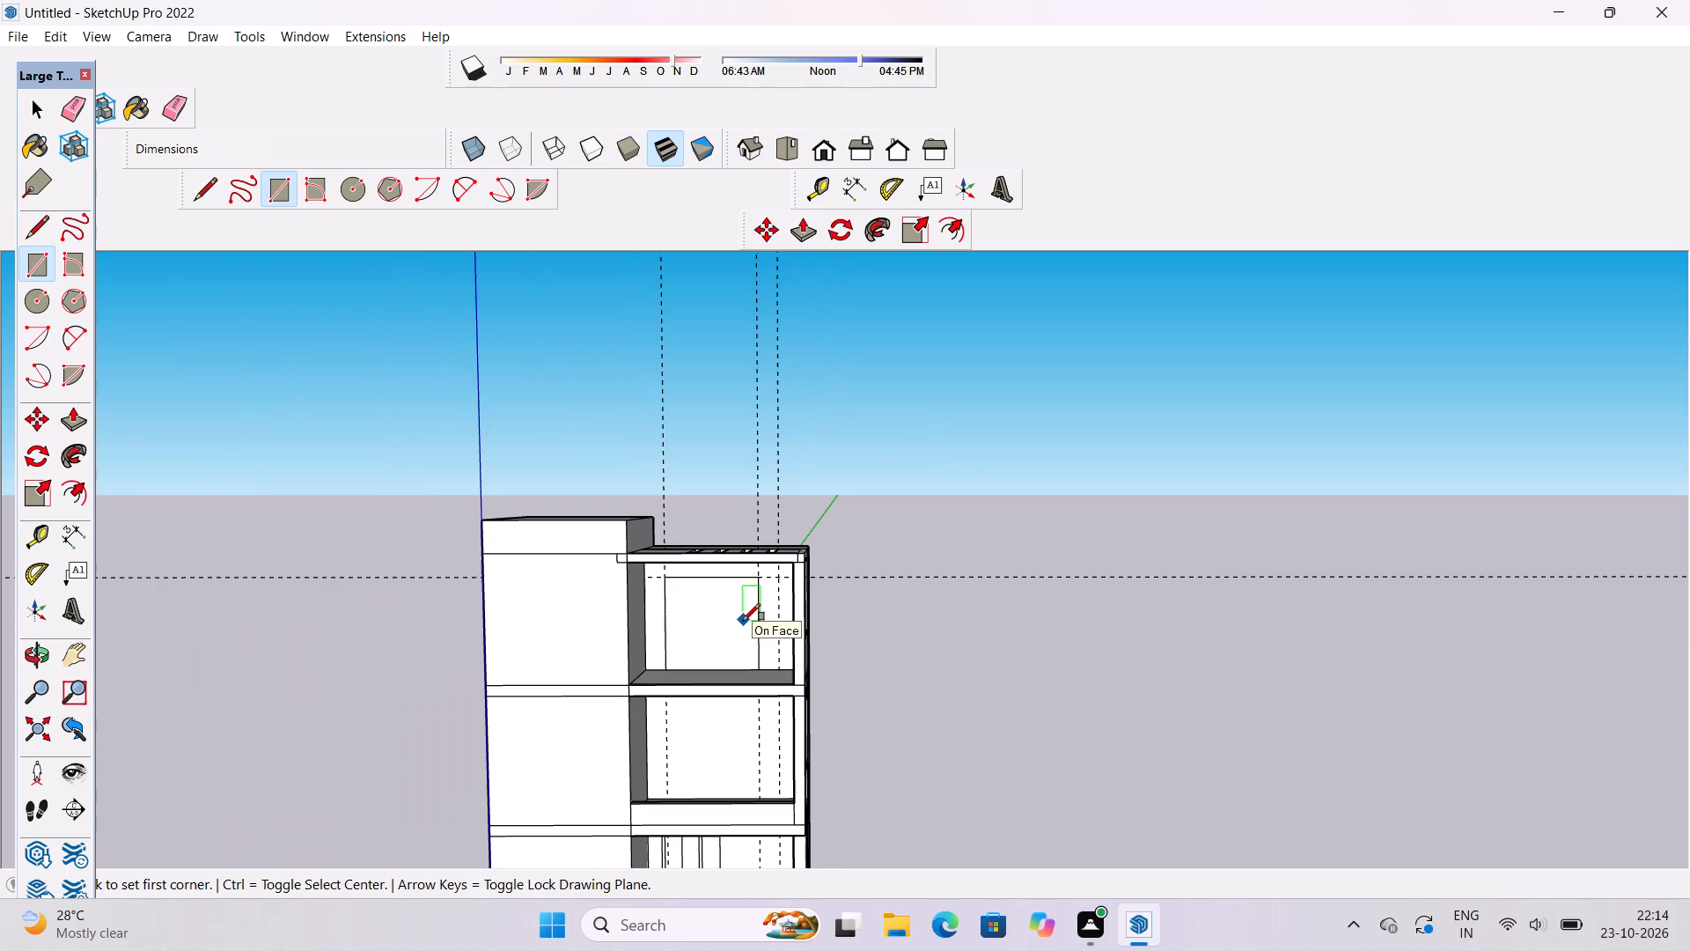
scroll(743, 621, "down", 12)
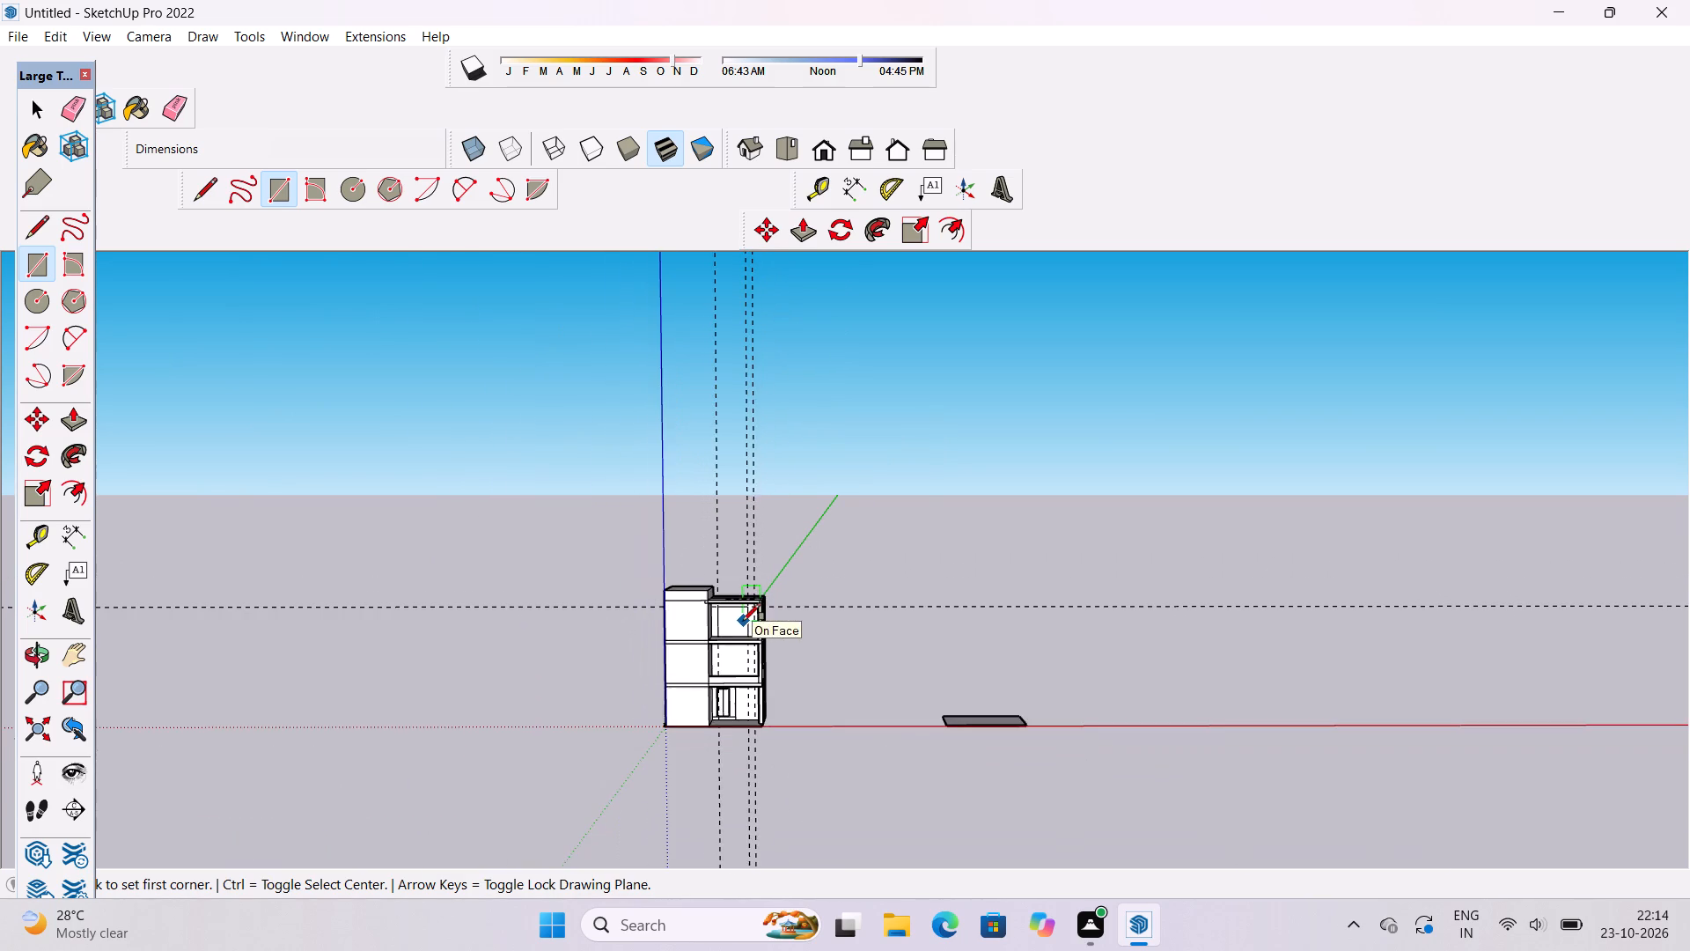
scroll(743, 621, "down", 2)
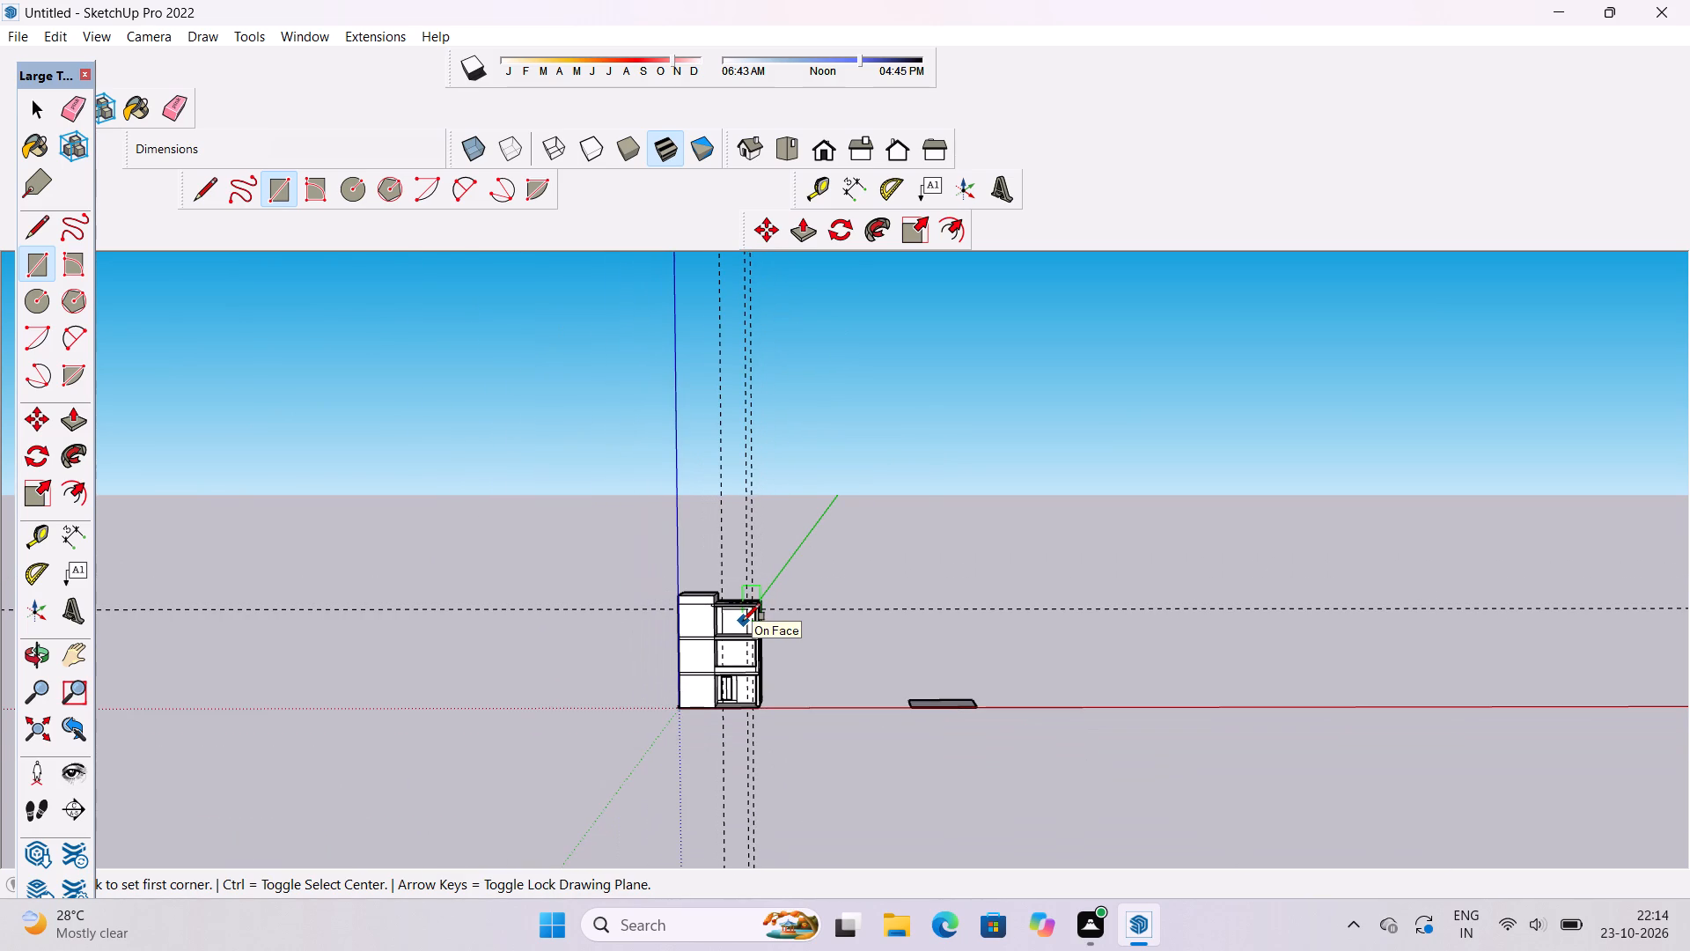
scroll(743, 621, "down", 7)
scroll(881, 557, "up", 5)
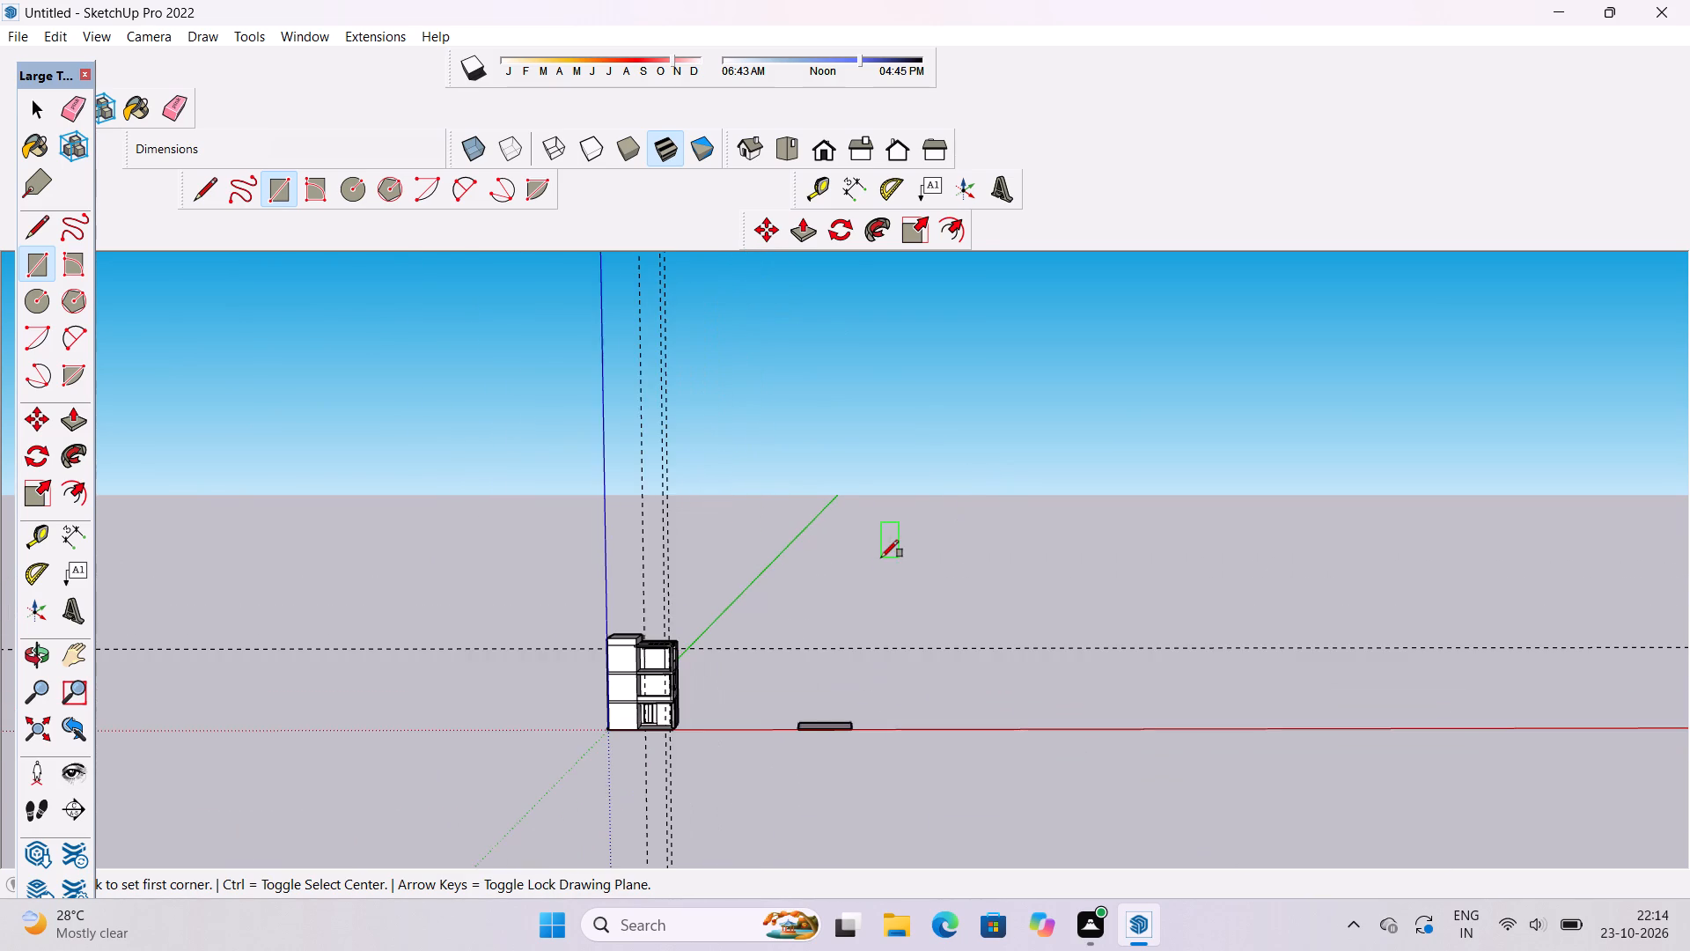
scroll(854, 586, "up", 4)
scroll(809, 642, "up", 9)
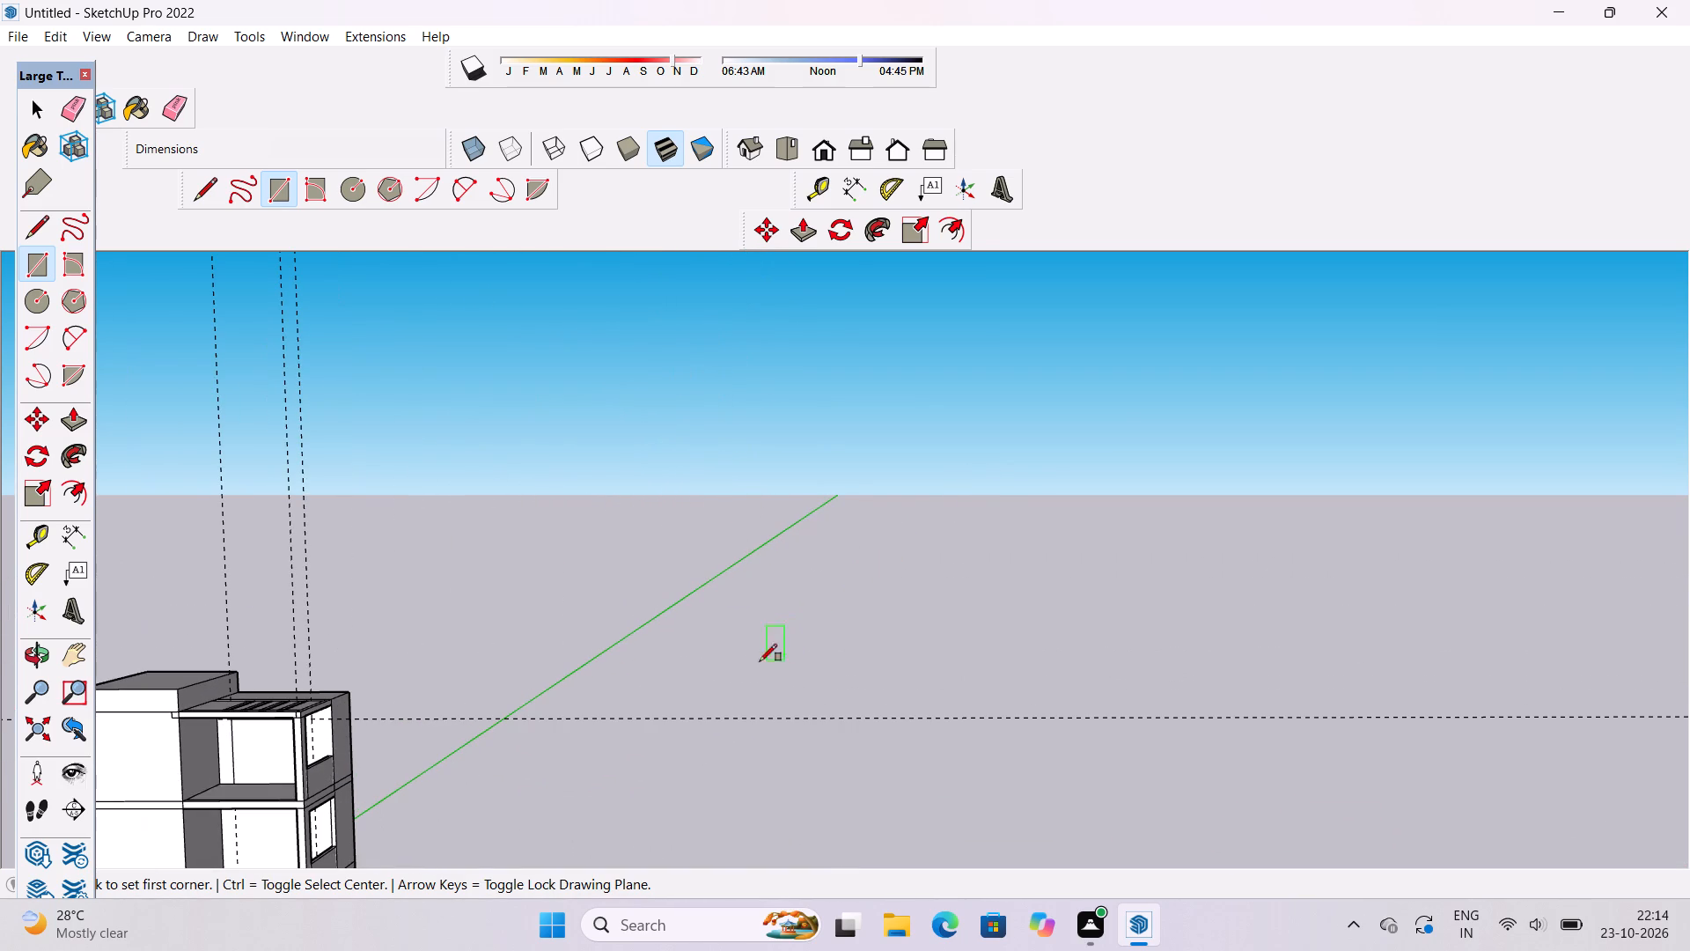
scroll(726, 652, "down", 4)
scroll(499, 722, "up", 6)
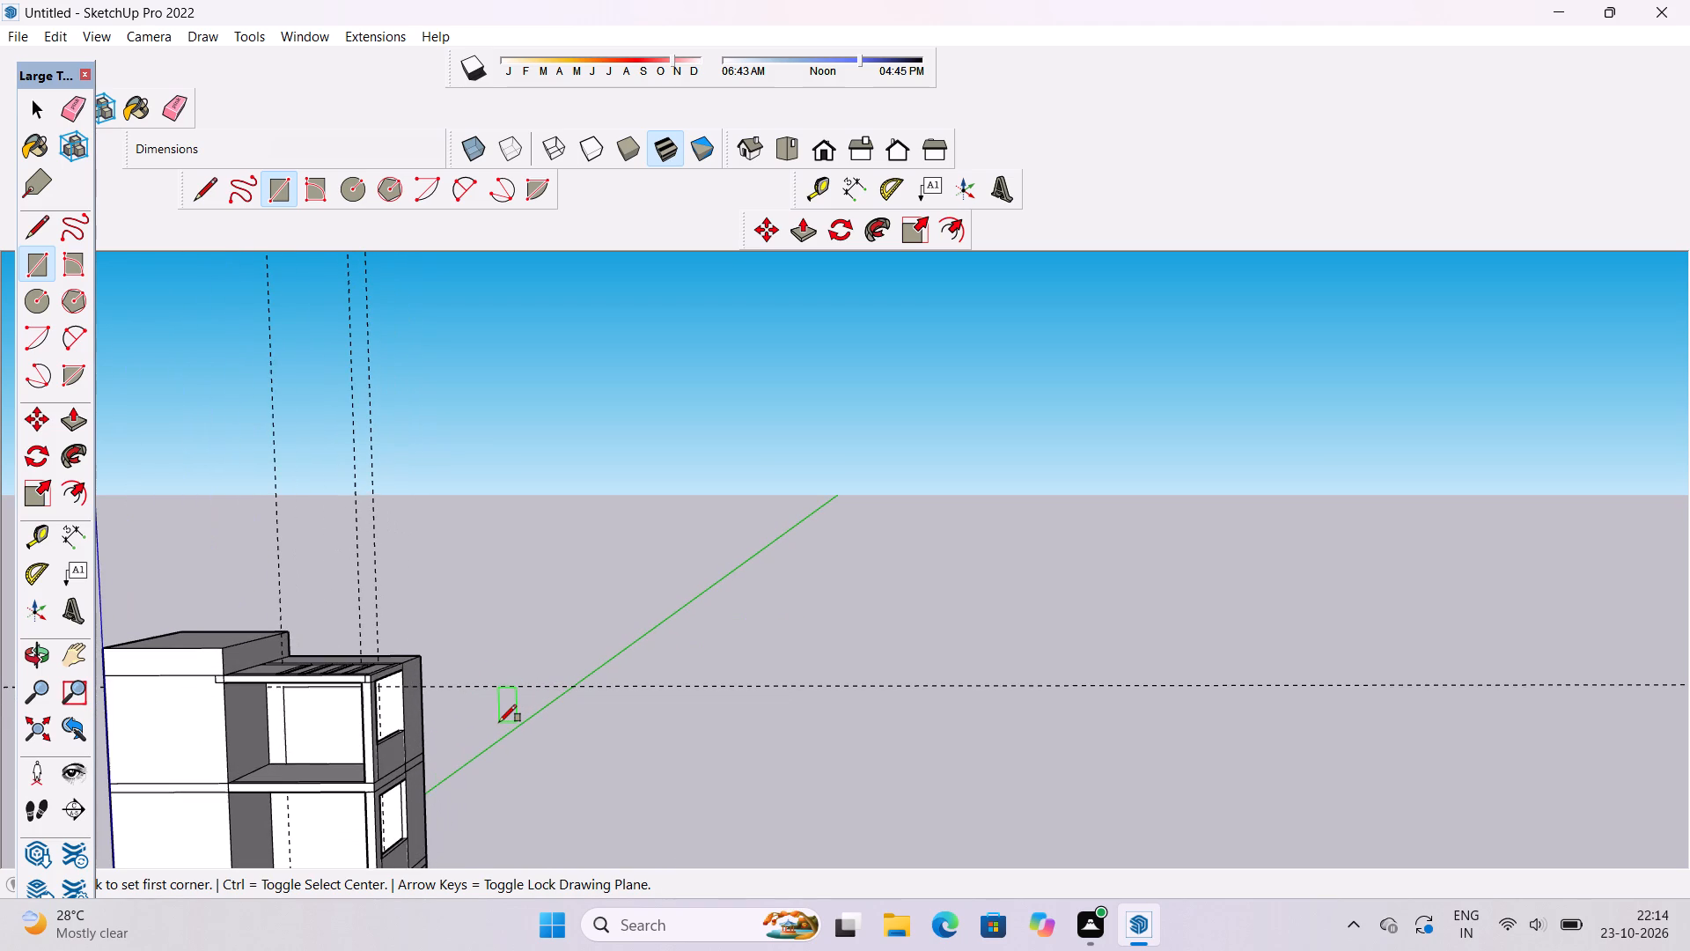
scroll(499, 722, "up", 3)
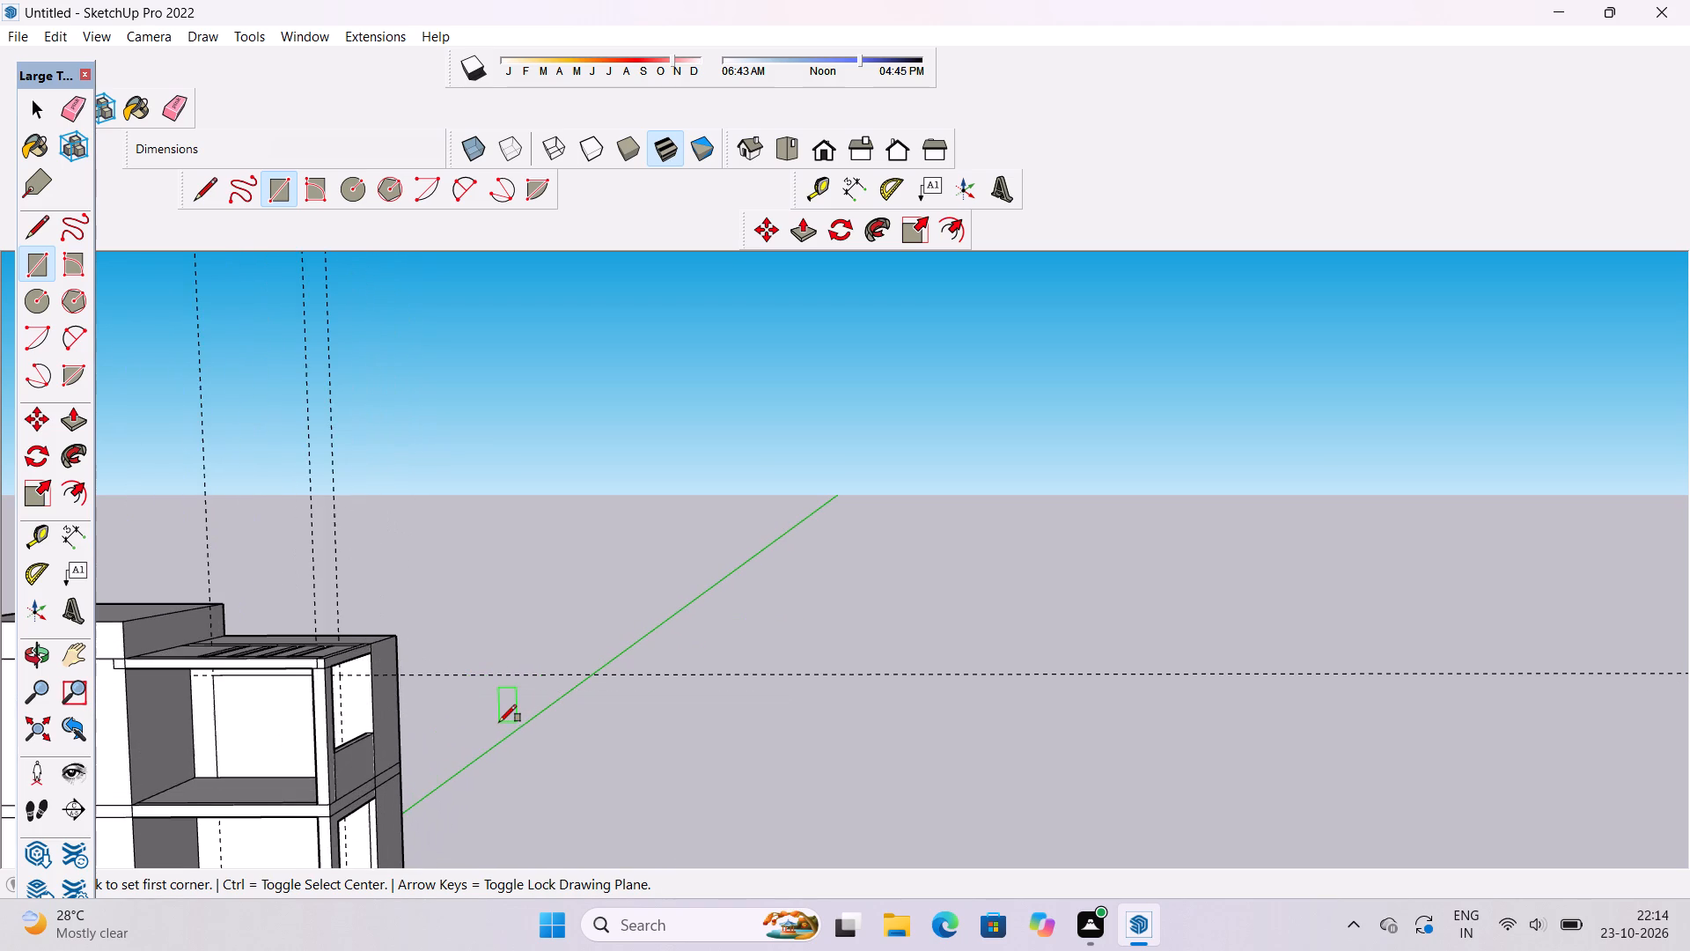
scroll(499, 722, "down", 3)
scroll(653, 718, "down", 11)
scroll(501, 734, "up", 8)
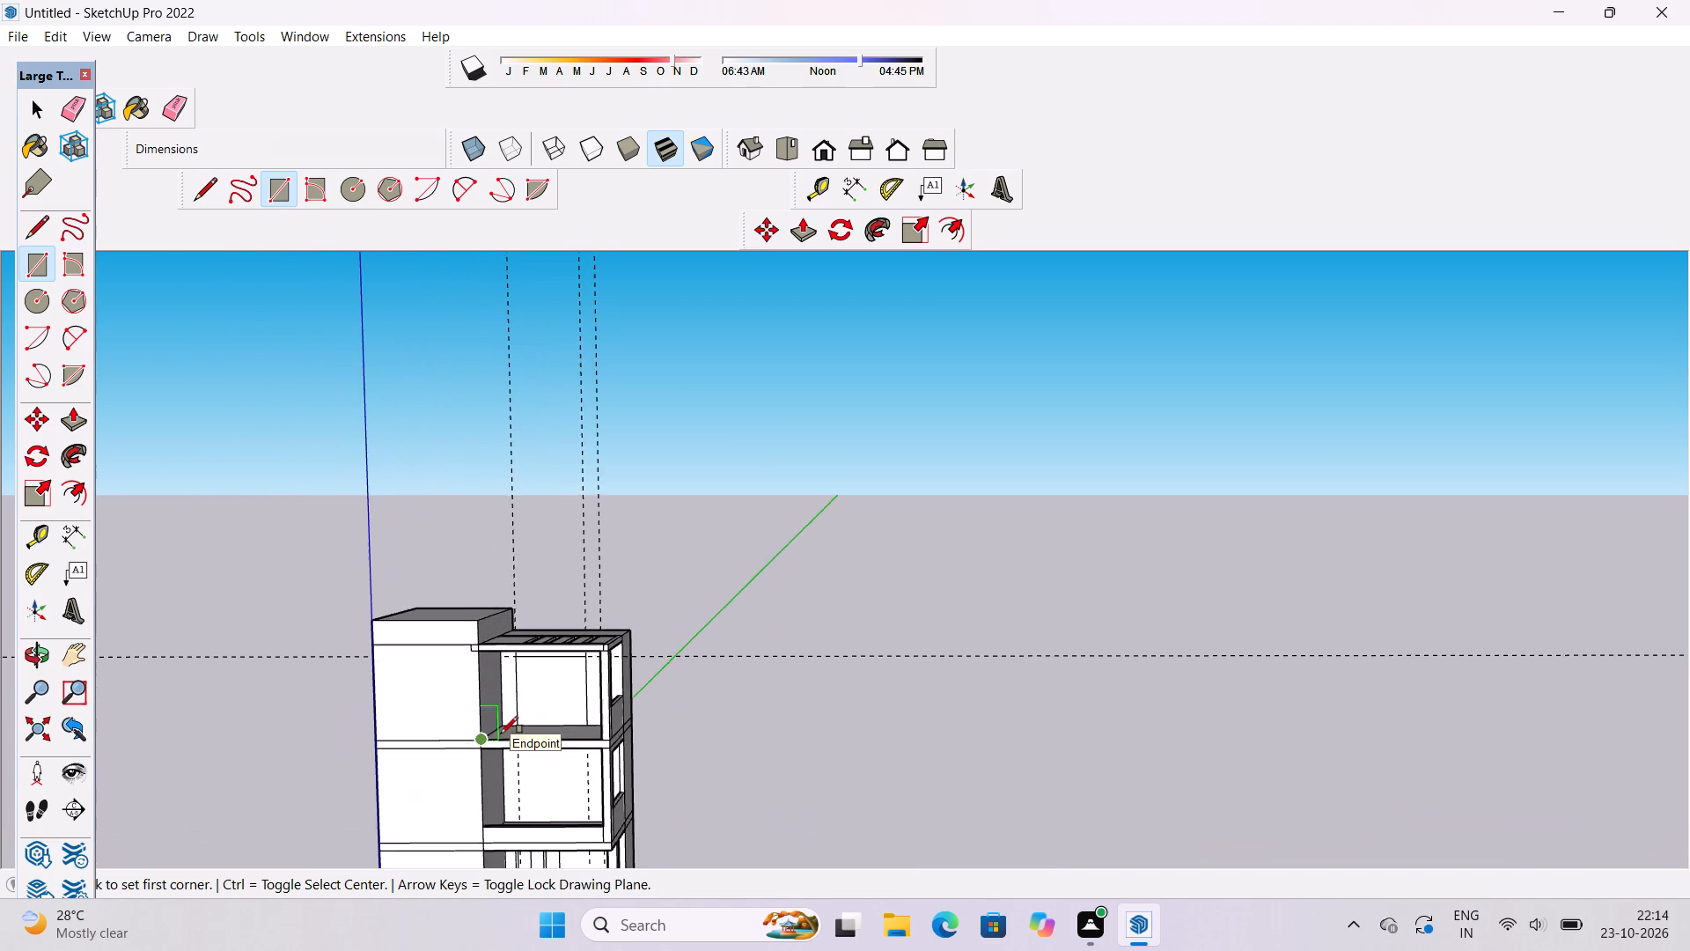
Draw a 10' by 46' rectangle beside the large one on the top terrace's back wall, reaching the outermost vertical guide and floor line.
scroll(501, 734, "up", 1)
scroll(393, 747, "up", 4)
scroll(478, 693, "up", 4)
scroll(778, 578, "up", 6)
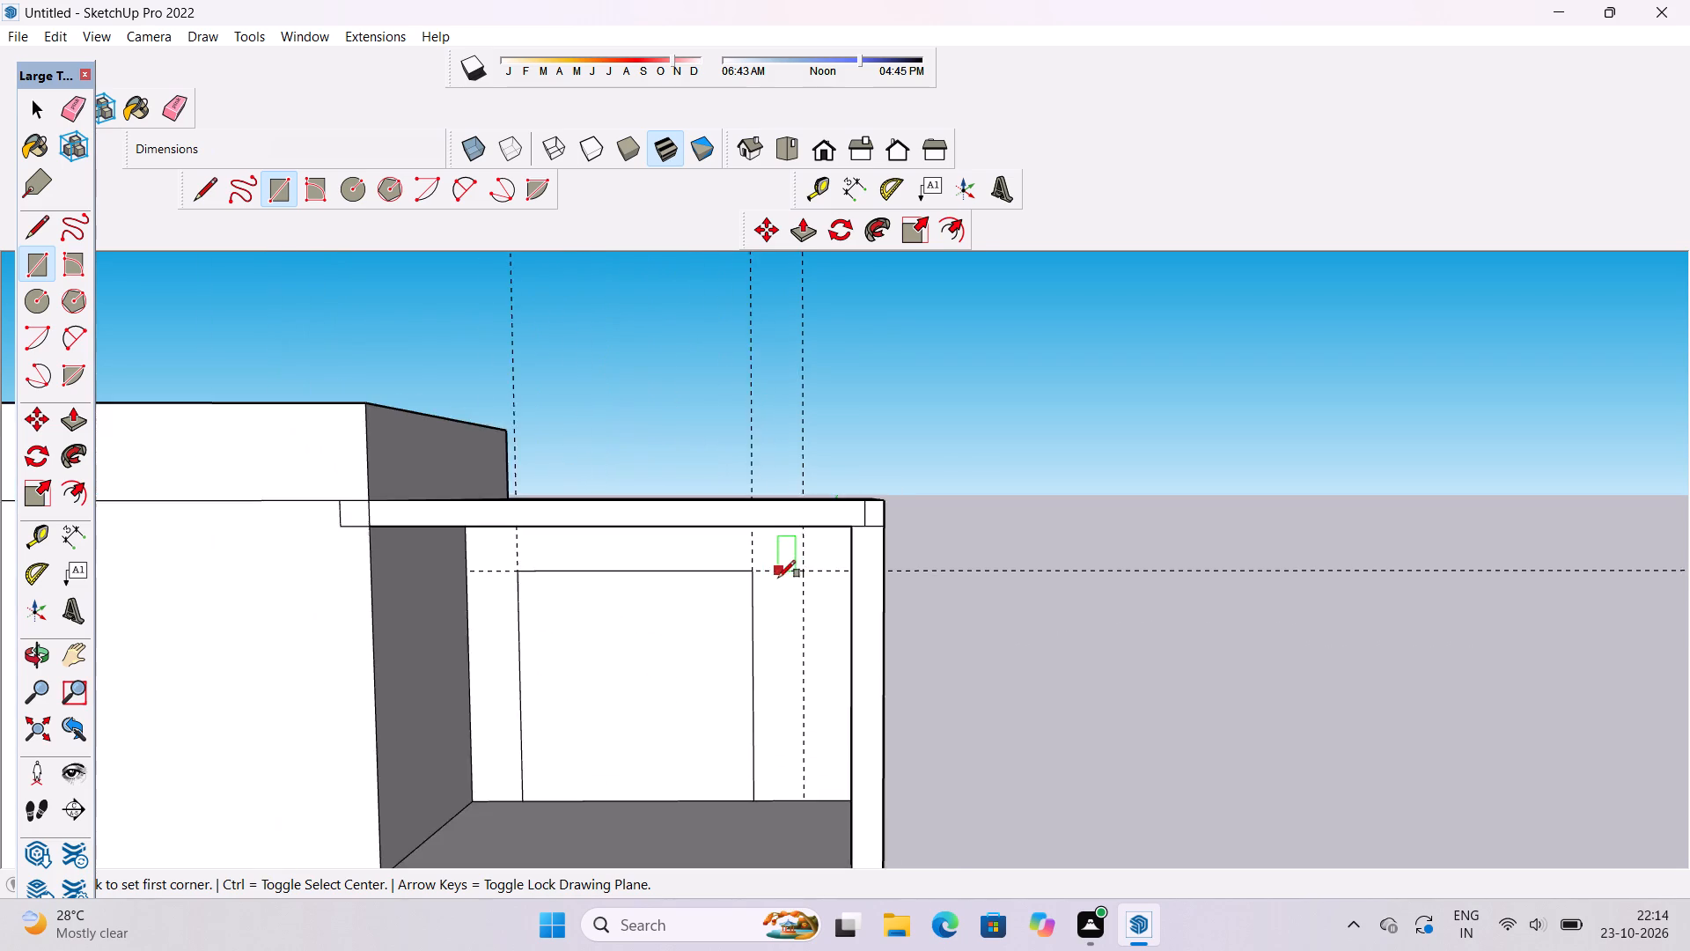
scroll(778, 578, "up", 9)
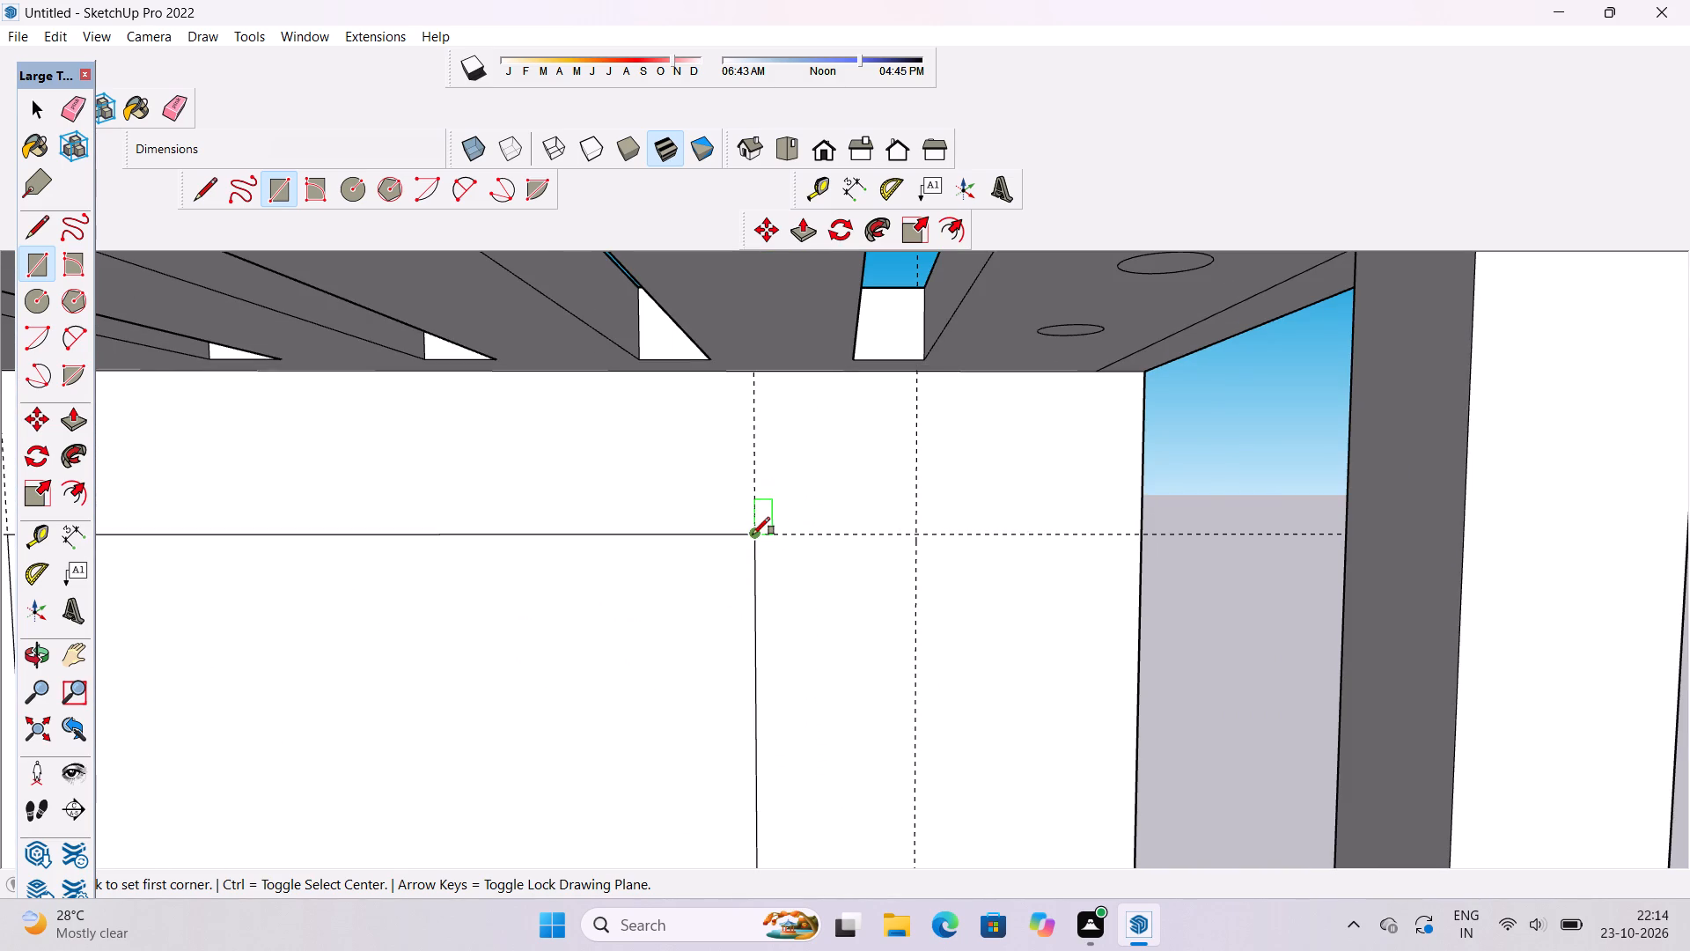
left_click(753, 534)
scroll(859, 453, "down", 11)
scroll(899, 738, "up", 6)
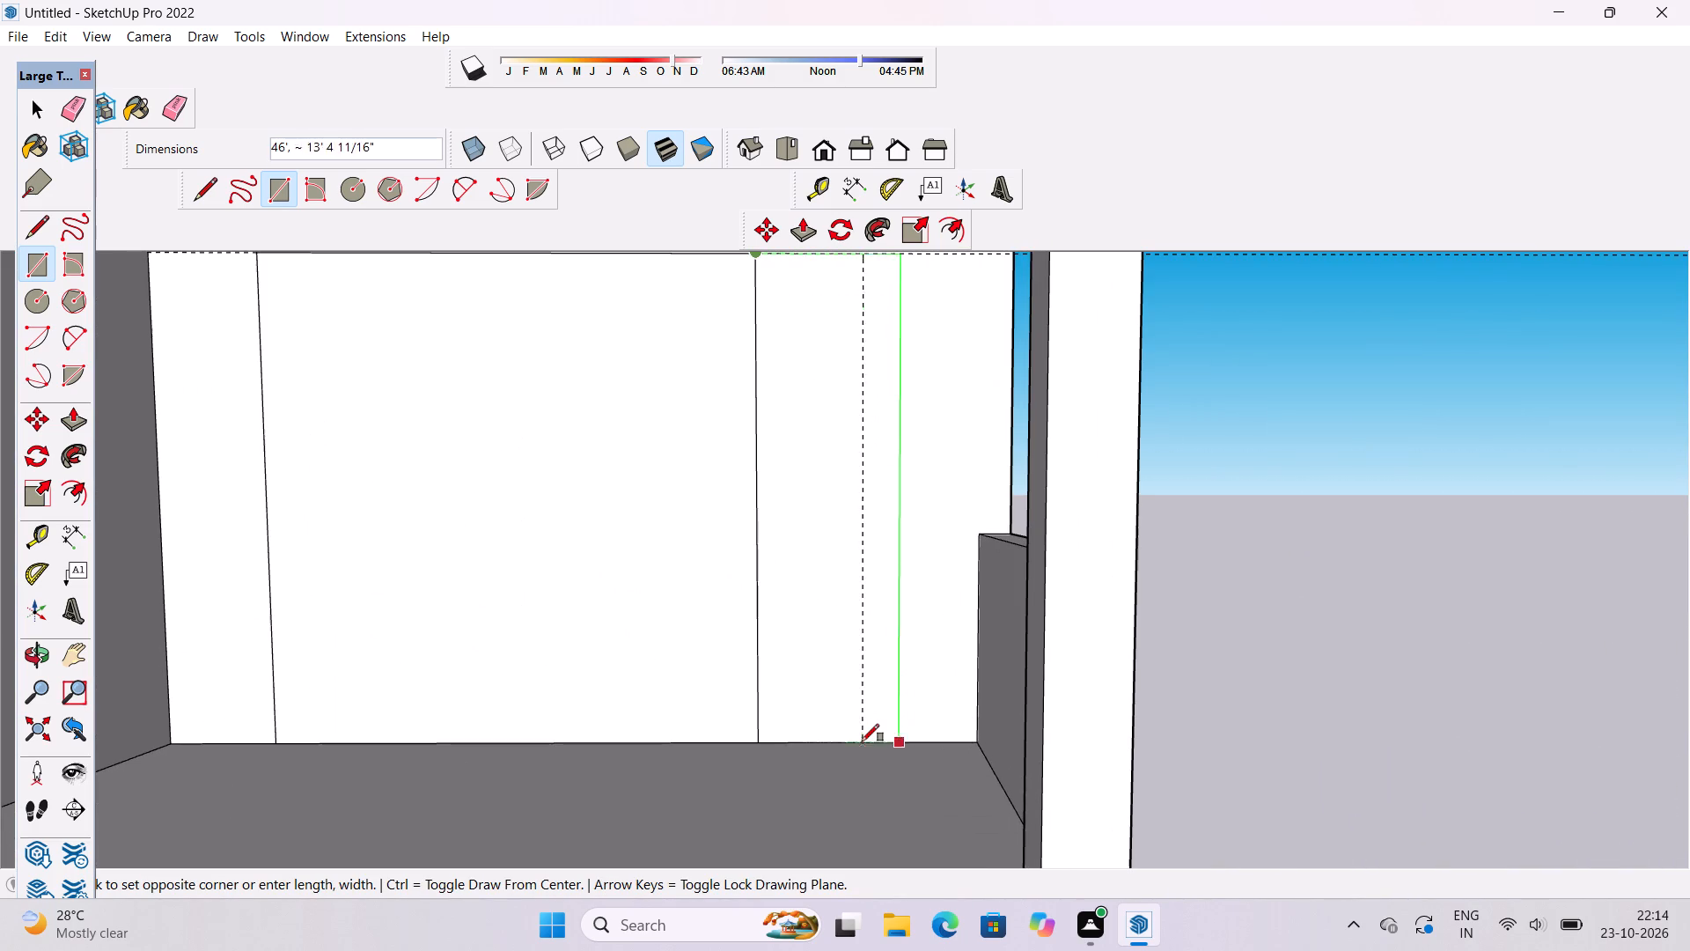
left_click(858, 743)
key("space")
Erase the two vertical guides nearest the terrace's outer edge and the horizontal guide, keeping the innermost vertical guide.
key("o")
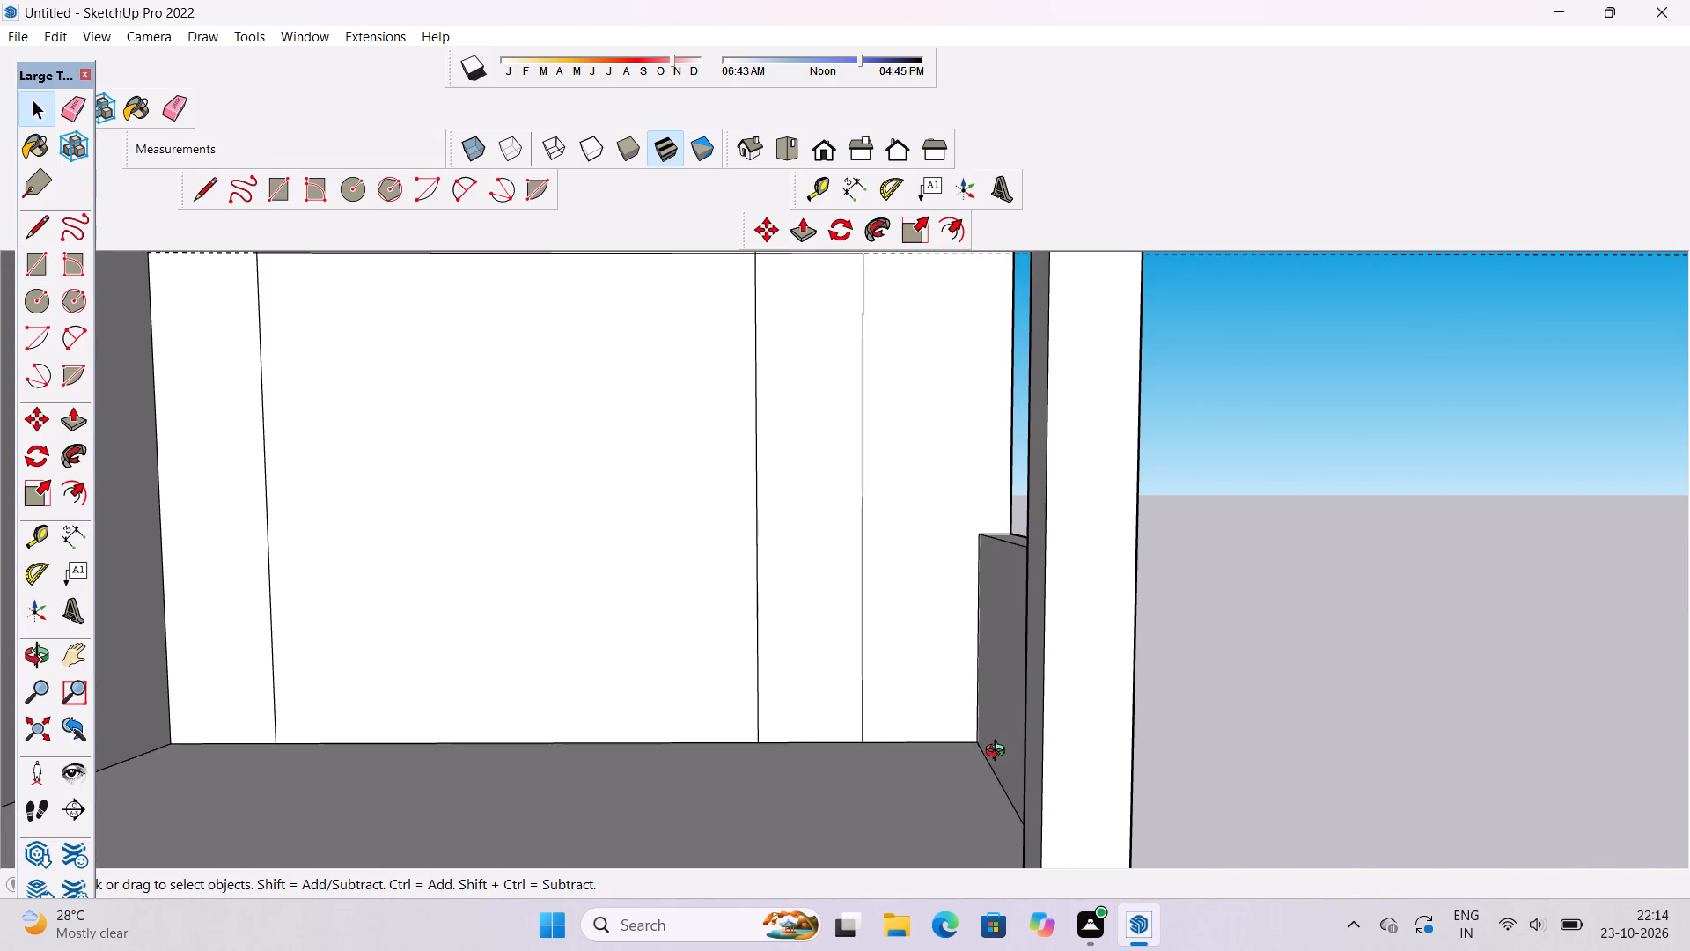
scroll(1001, 754, "down", 9)
left_click_drag(938, 716, 902, 774)
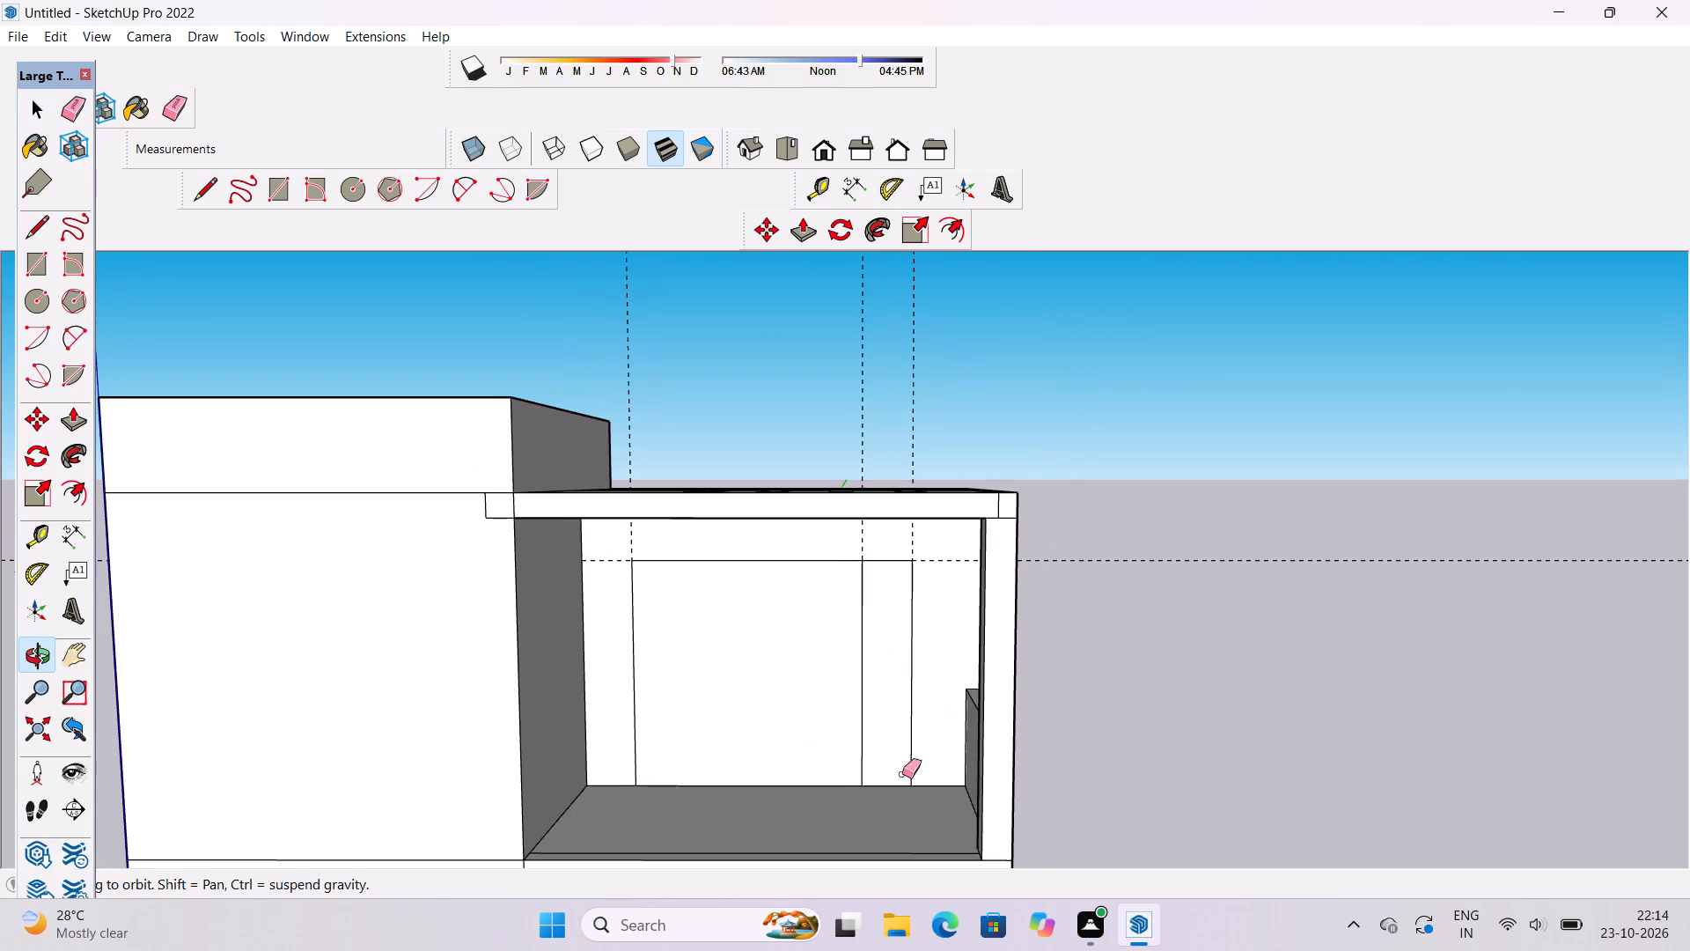
key("e")
scroll(792, 351, "down", 12)
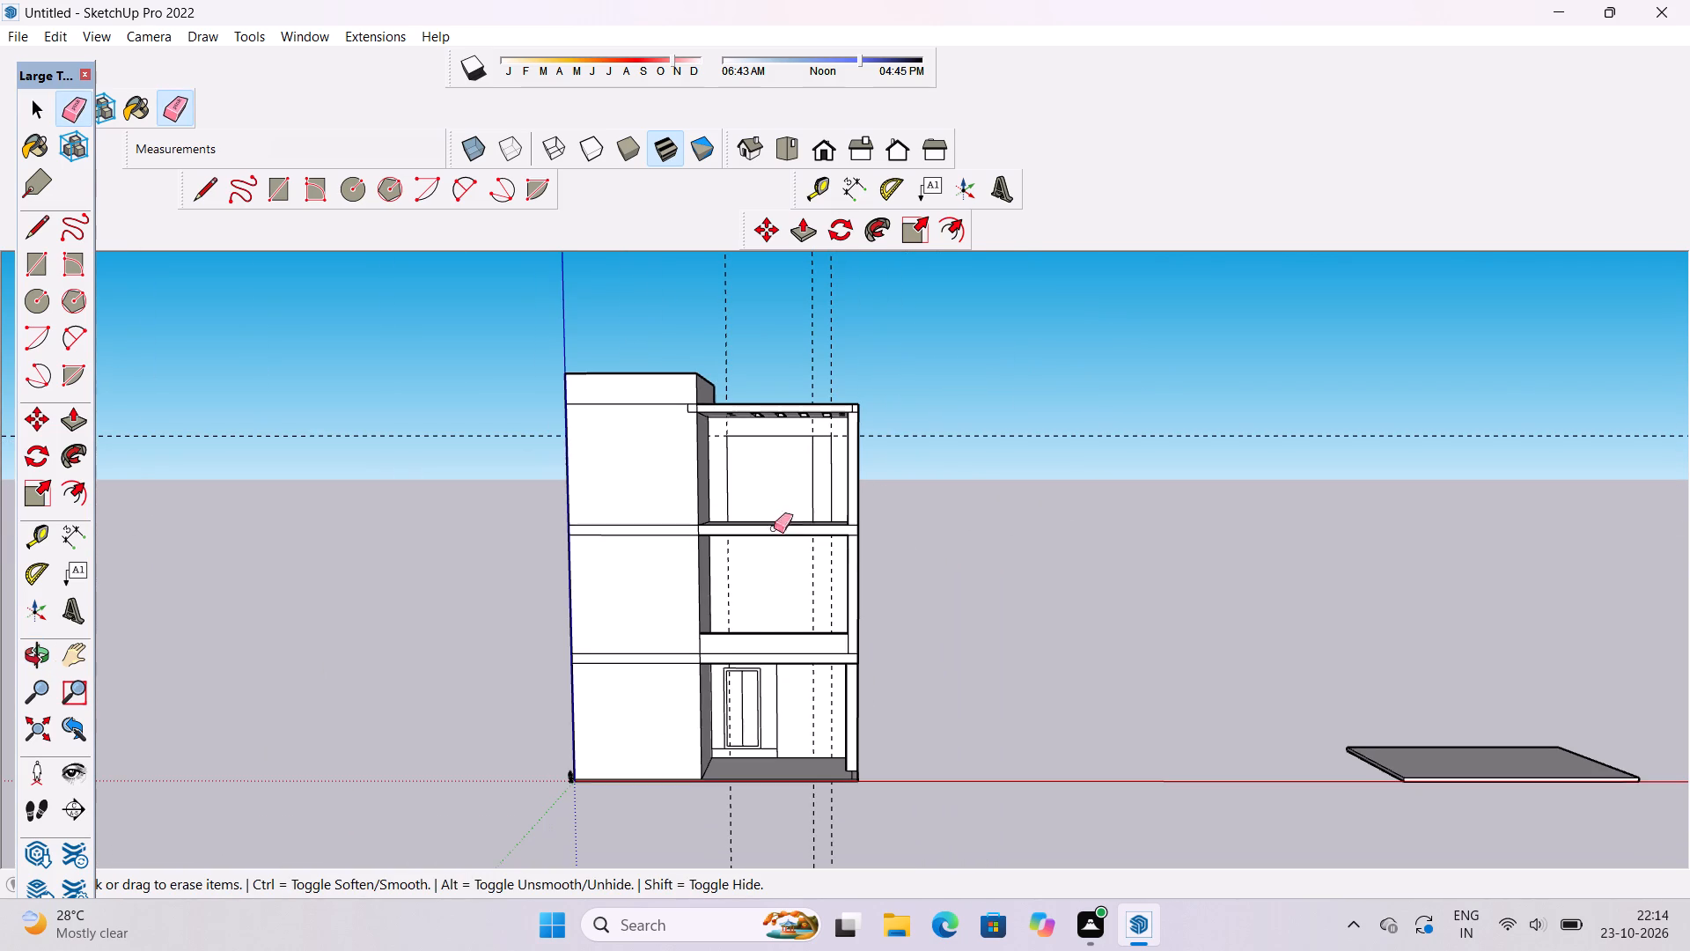
scroll(728, 654, "up", 1)
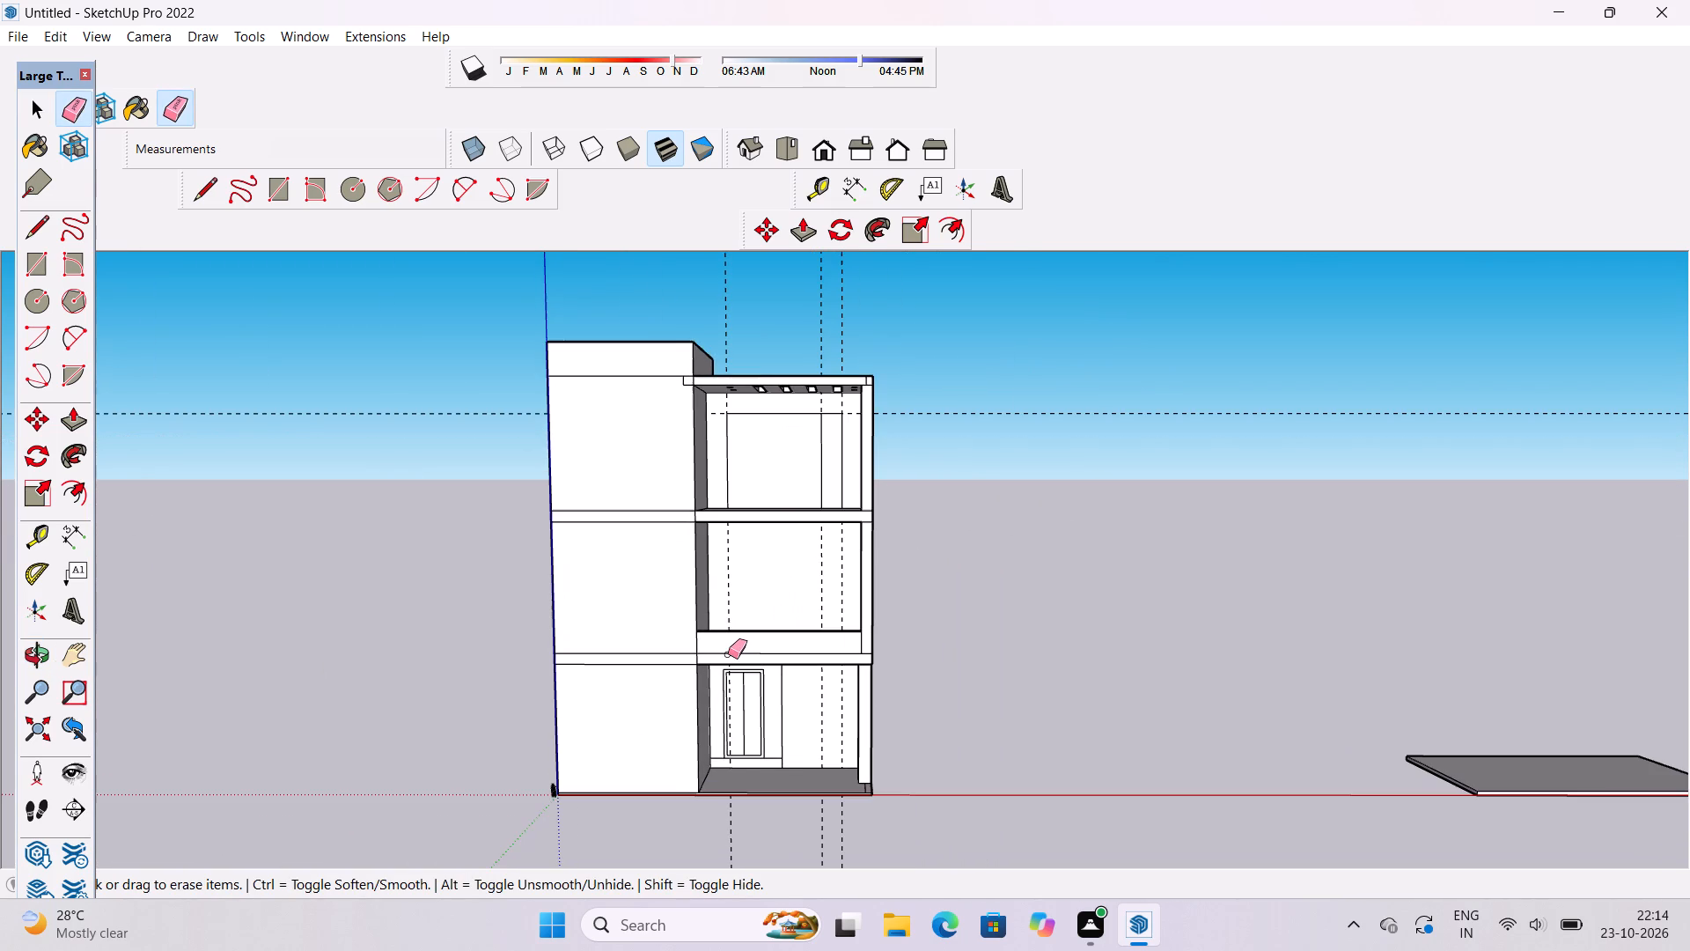
scroll(728, 654, "up", 2)
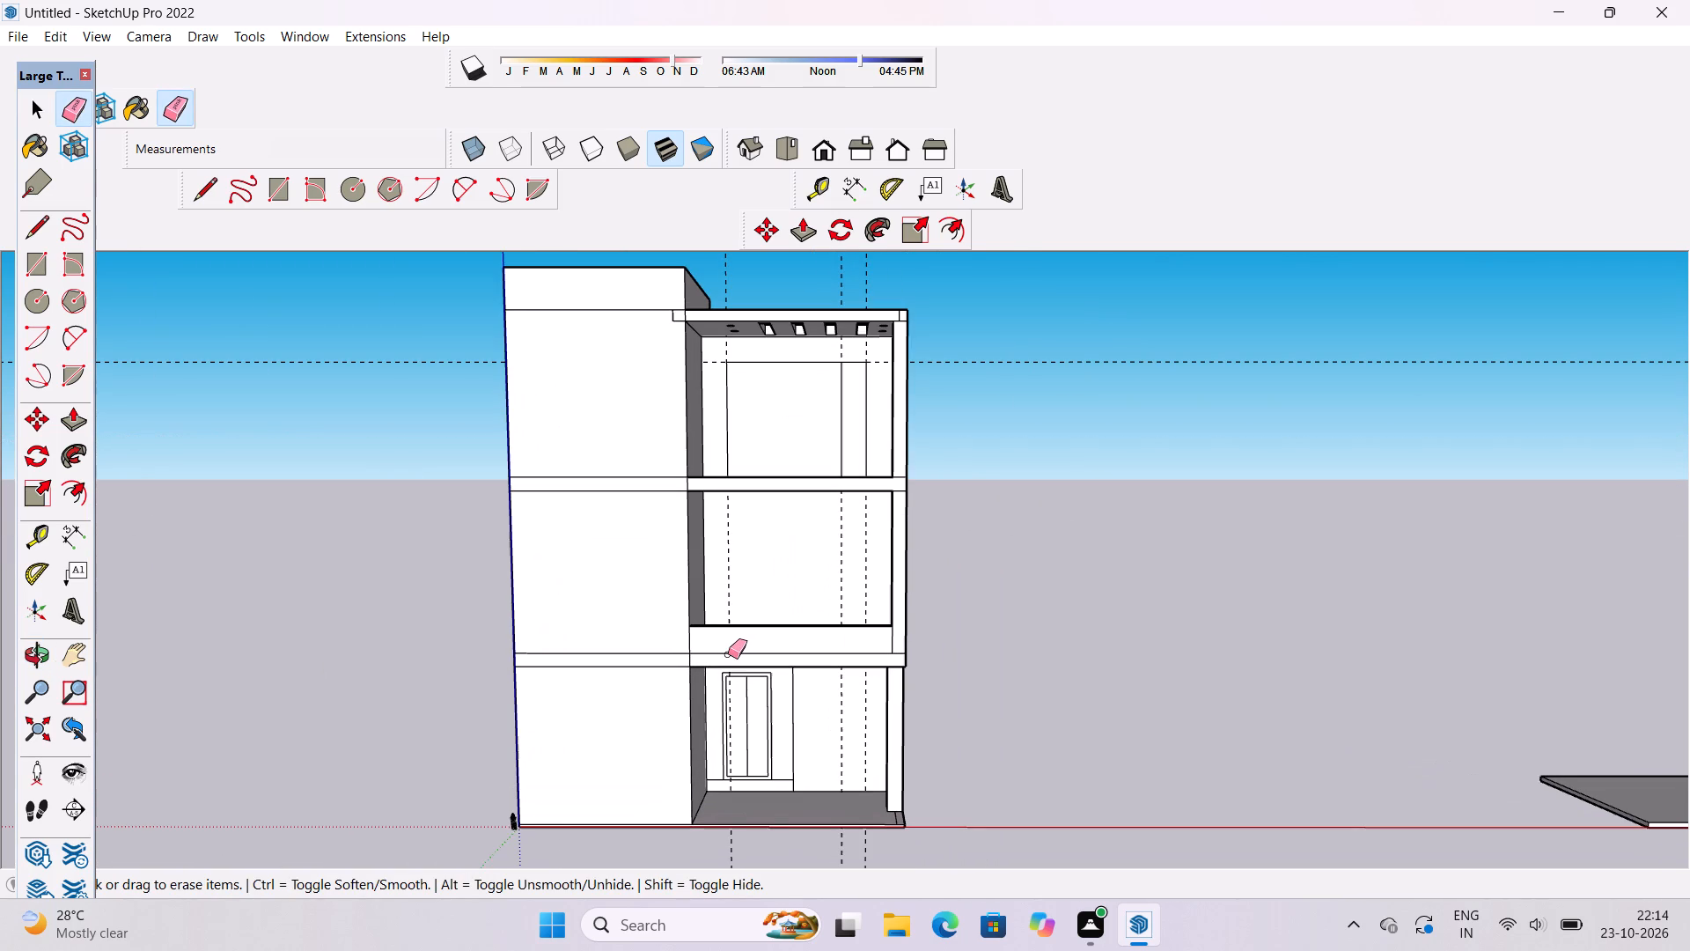
scroll(815, 568, "up", 4)
left_click_drag(908, 505, 895, 528)
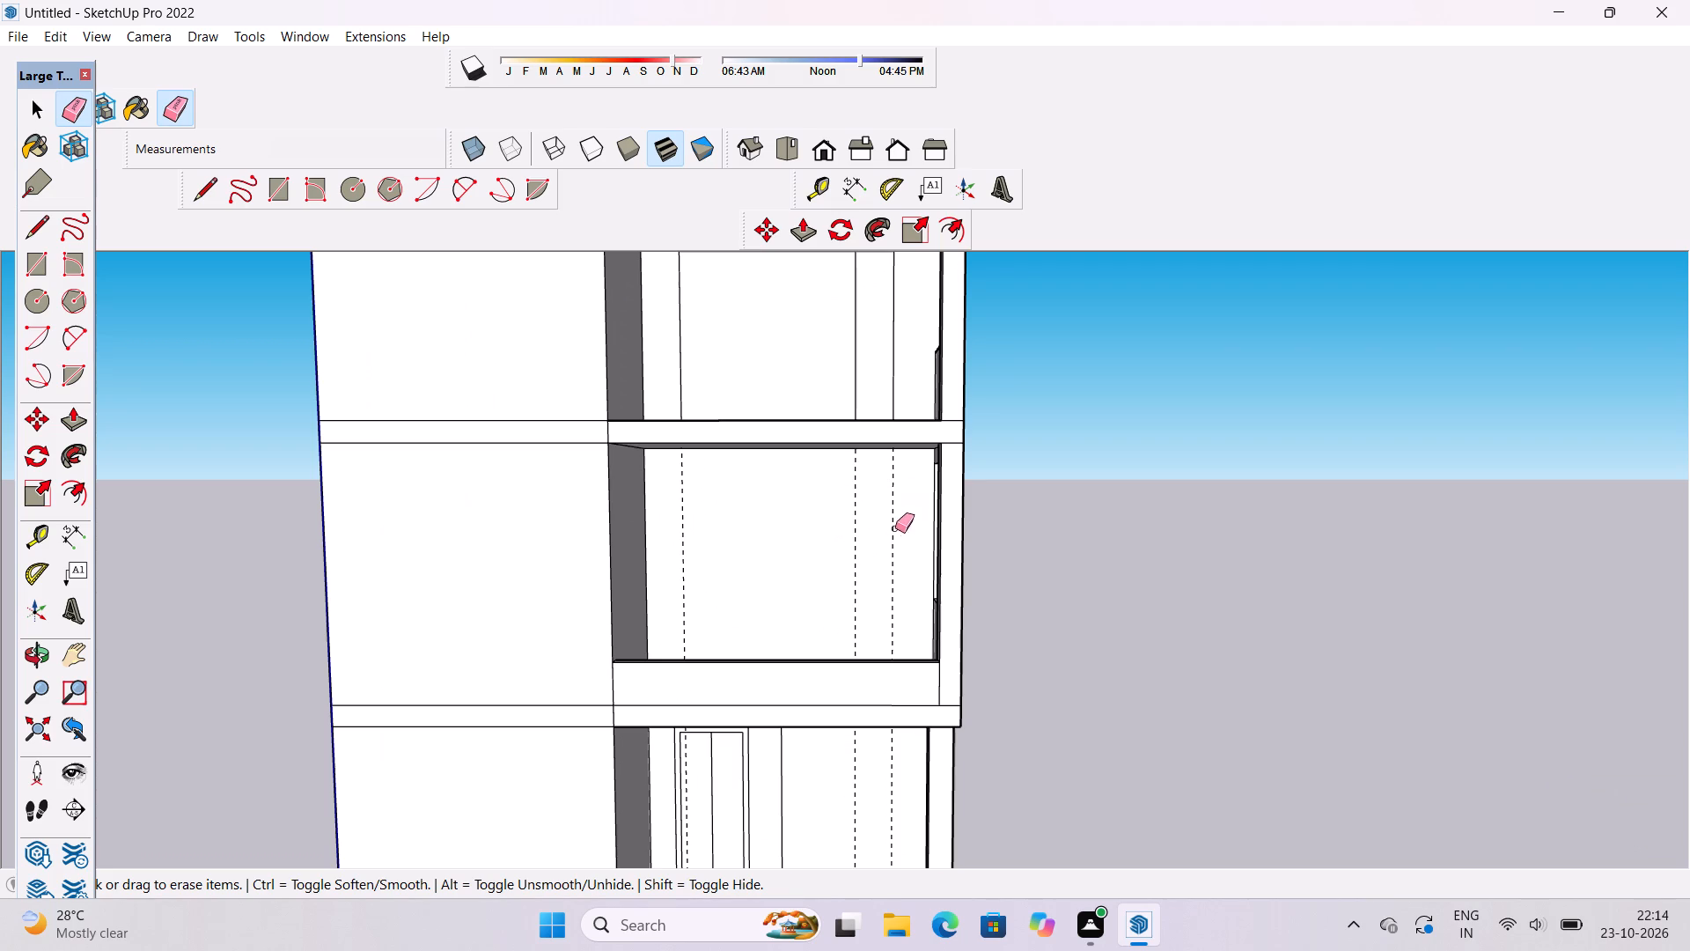
left_click_drag(895, 528, 842, 573)
scroll(851, 645, "down", 9)
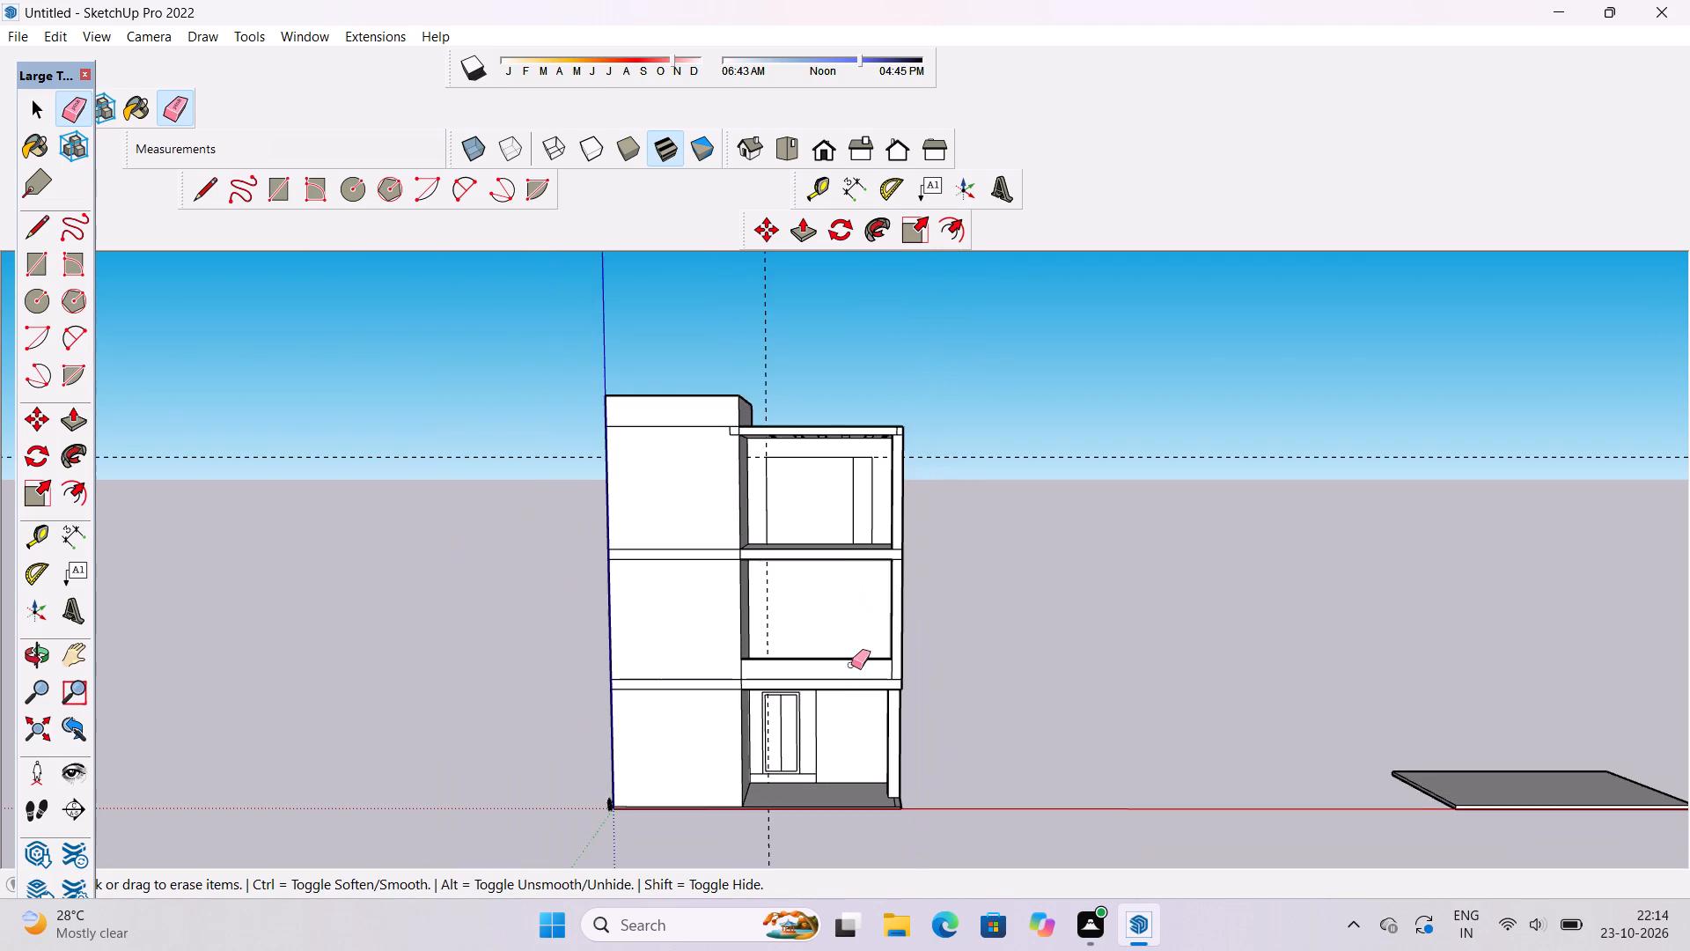
scroll(852, 688, "up", 4)
scroll(852, 688, "down", 4)
scroll(832, 715, "up", 4)
key("e")
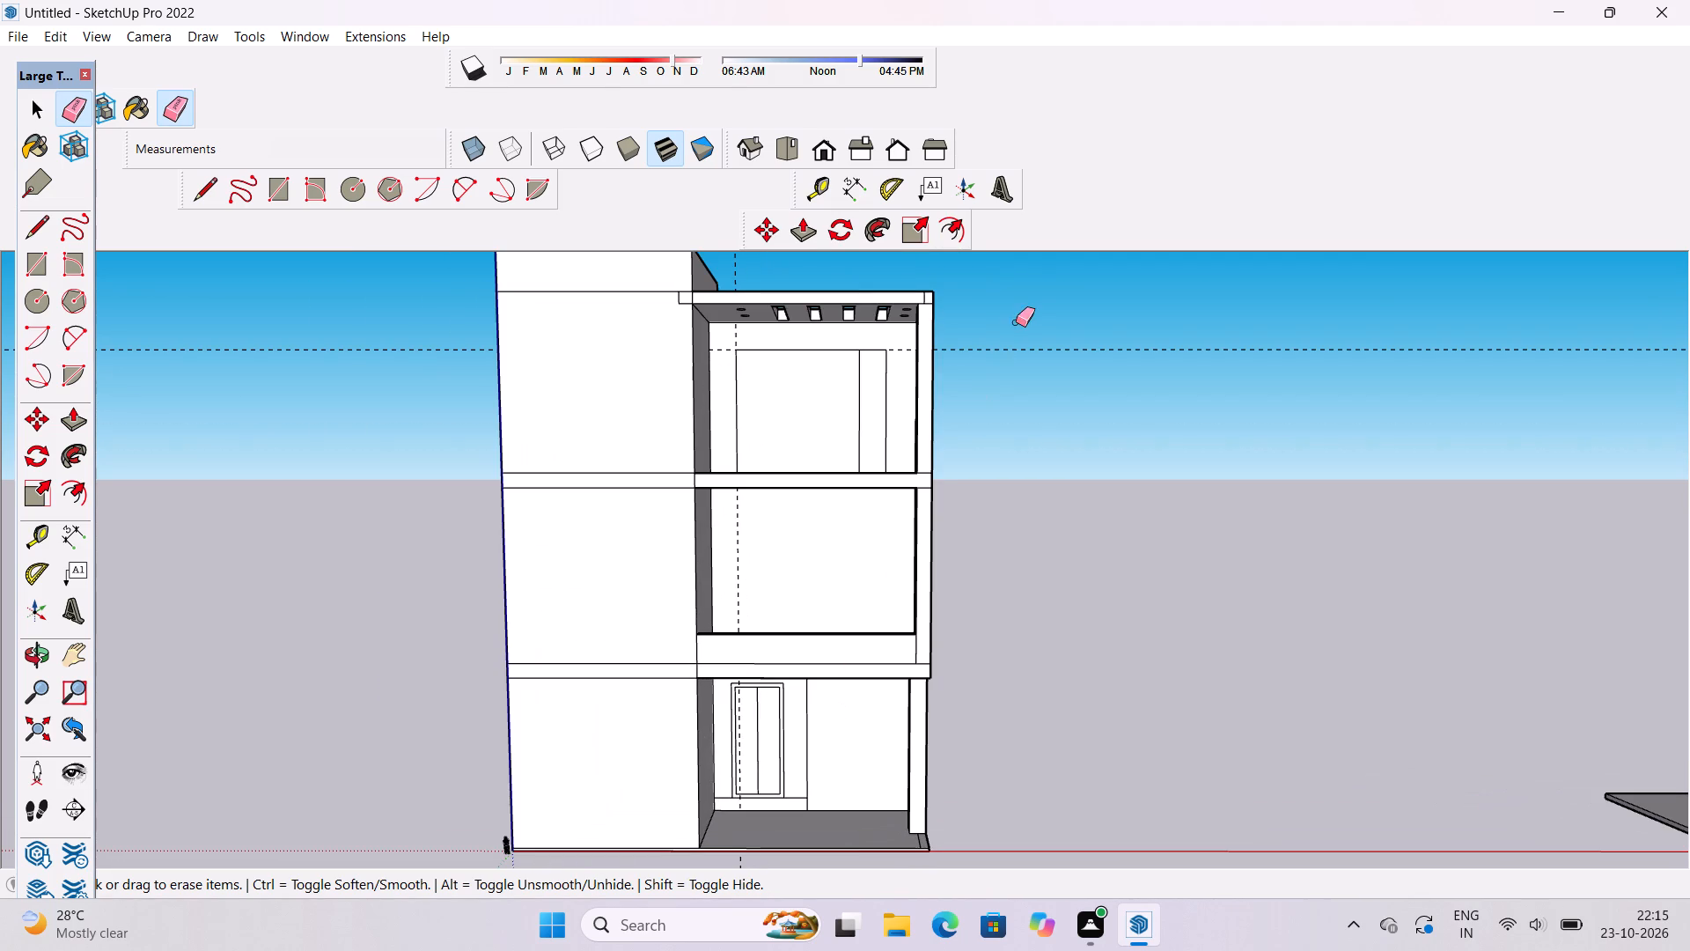
left_click_drag(1017, 321, 1027, 379)
Examine the upper terraces and the rectangles on the top back wall from several angles.
key("o")
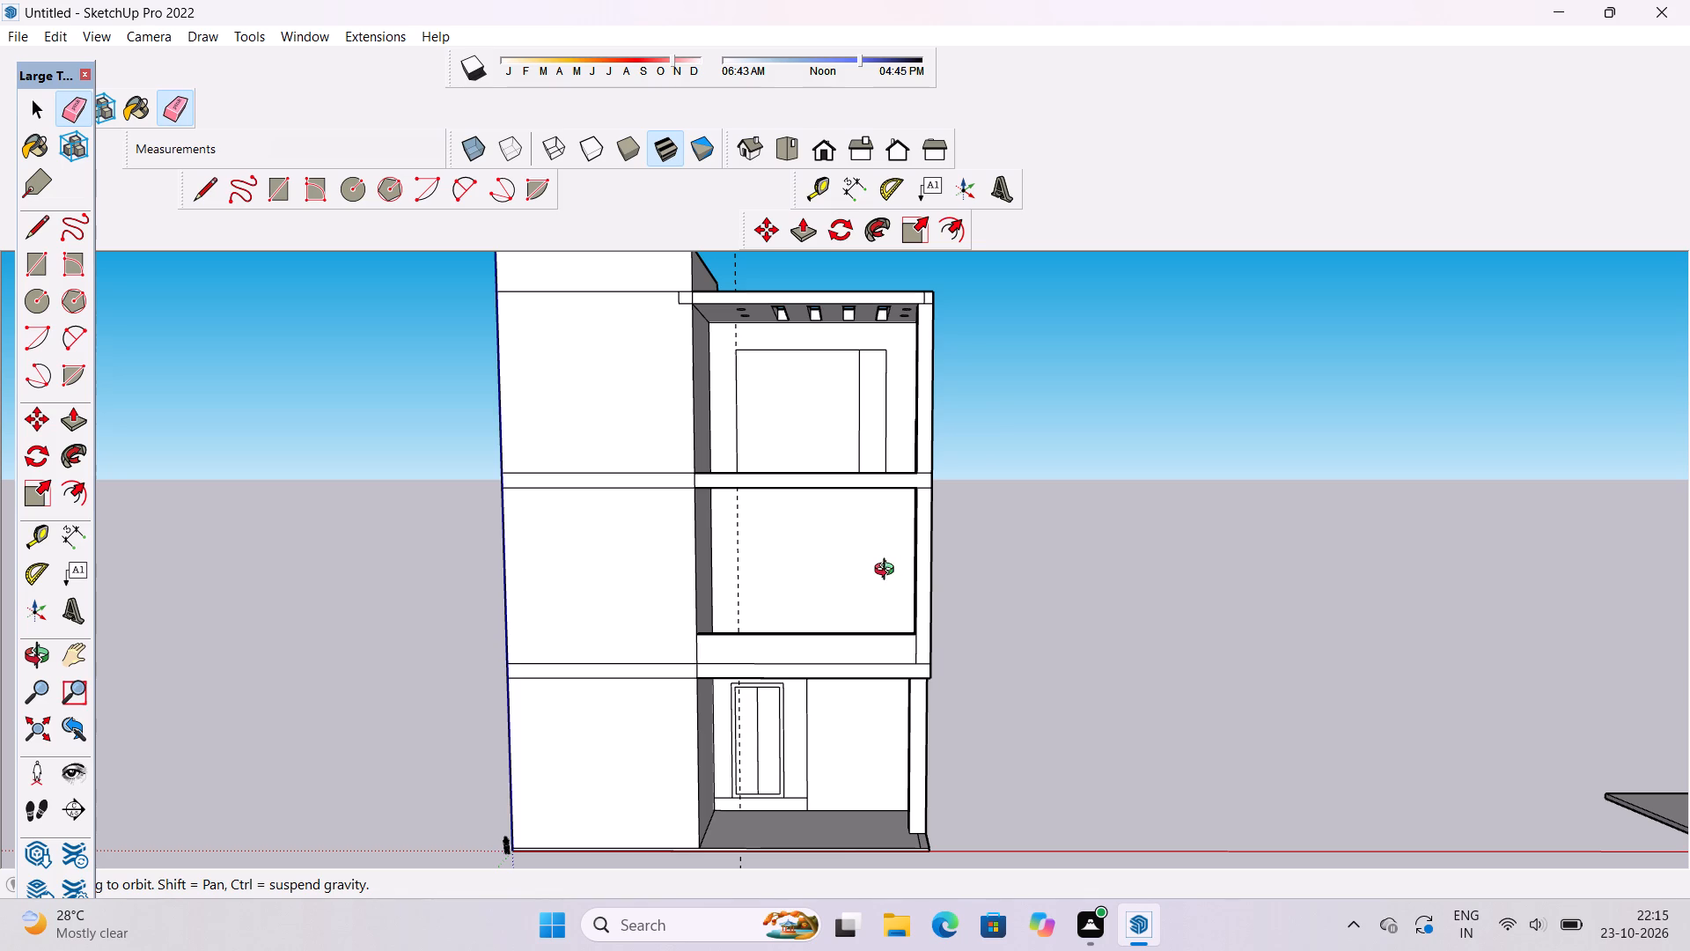
left_click_drag(900, 473, 915, 525)
scroll(862, 552, "up", 1)
left_click_drag(856, 547, 847, 608, "shift")
left_click_drag(841, 634, 851, 653)
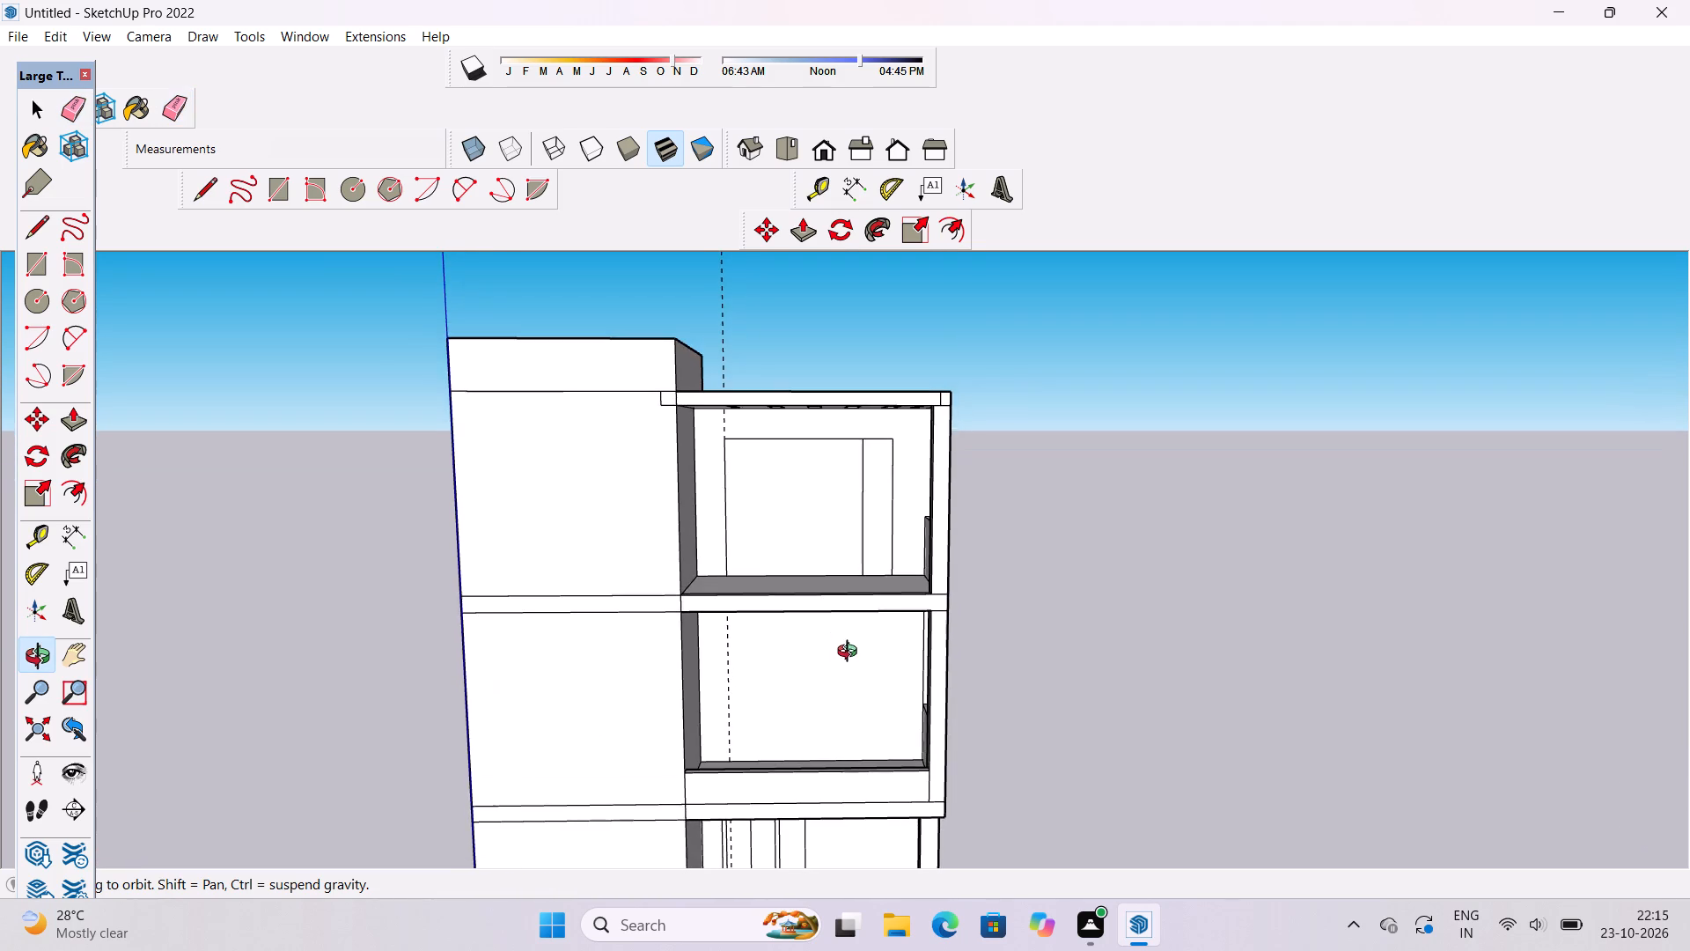
scroll(854, 660, "up", 2)
left_click_drag(851, 660, 834, 675, "shift")
left_click_drag(796, 682, 904, 686)
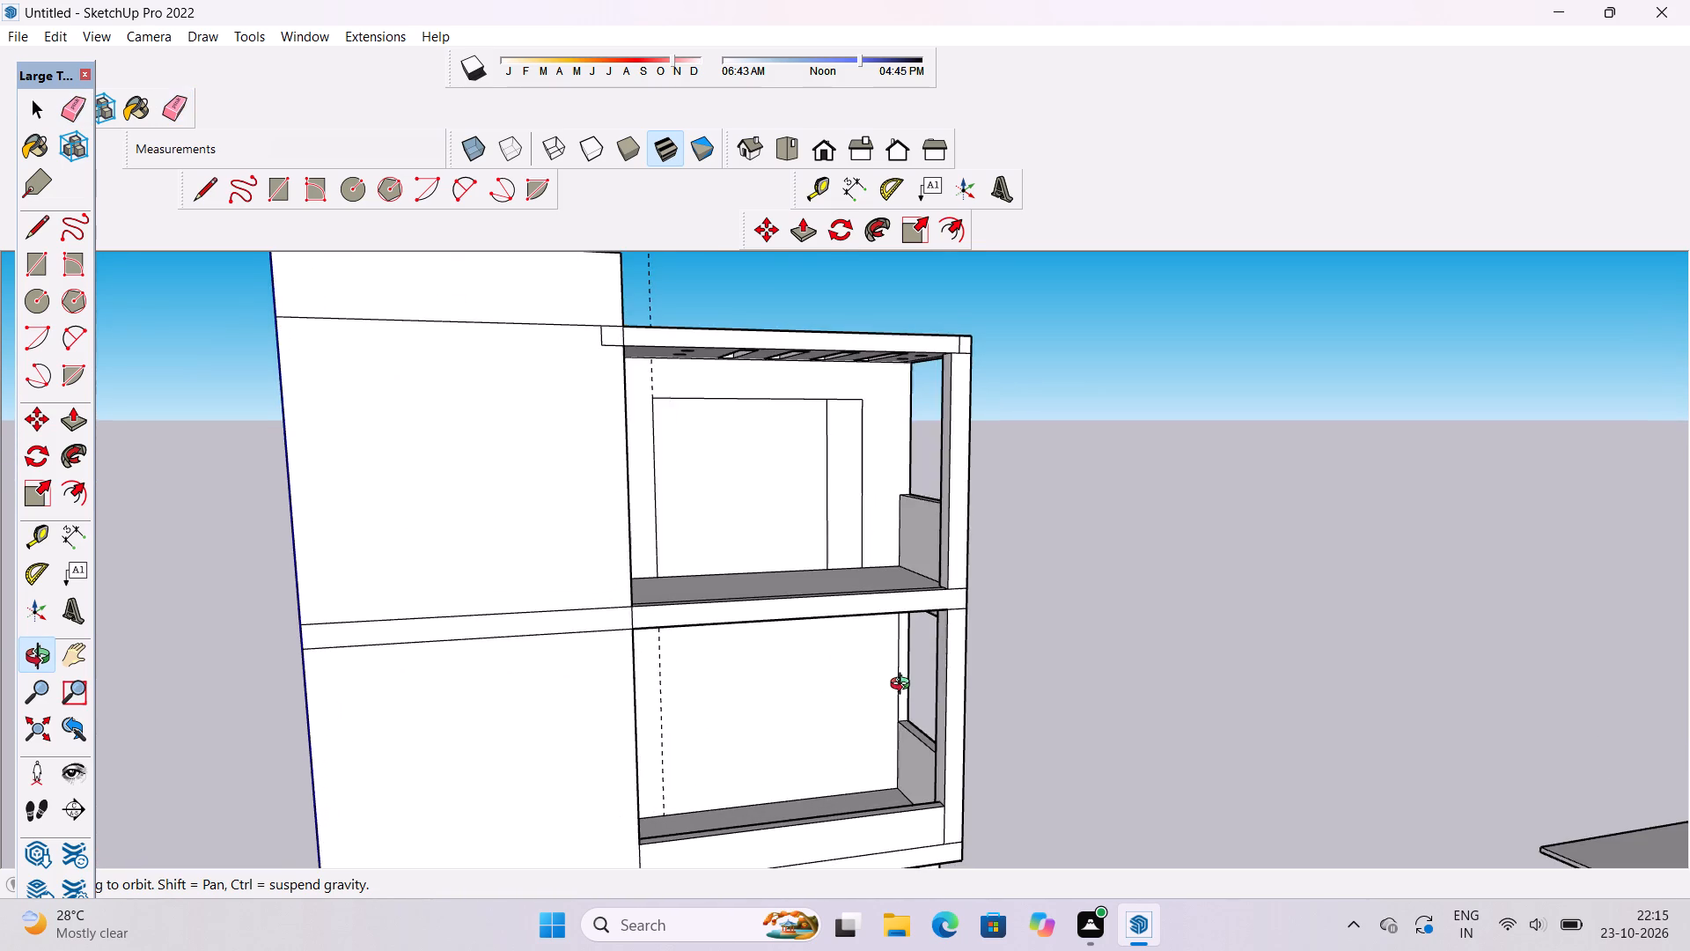
left_click_drag(904, 686, 832, 710)
scroll(828, 692, "down", 2)
left_click_drag(820, 692, 815, 684, "shift")
left_click_drag(760, 700, 732, 619)
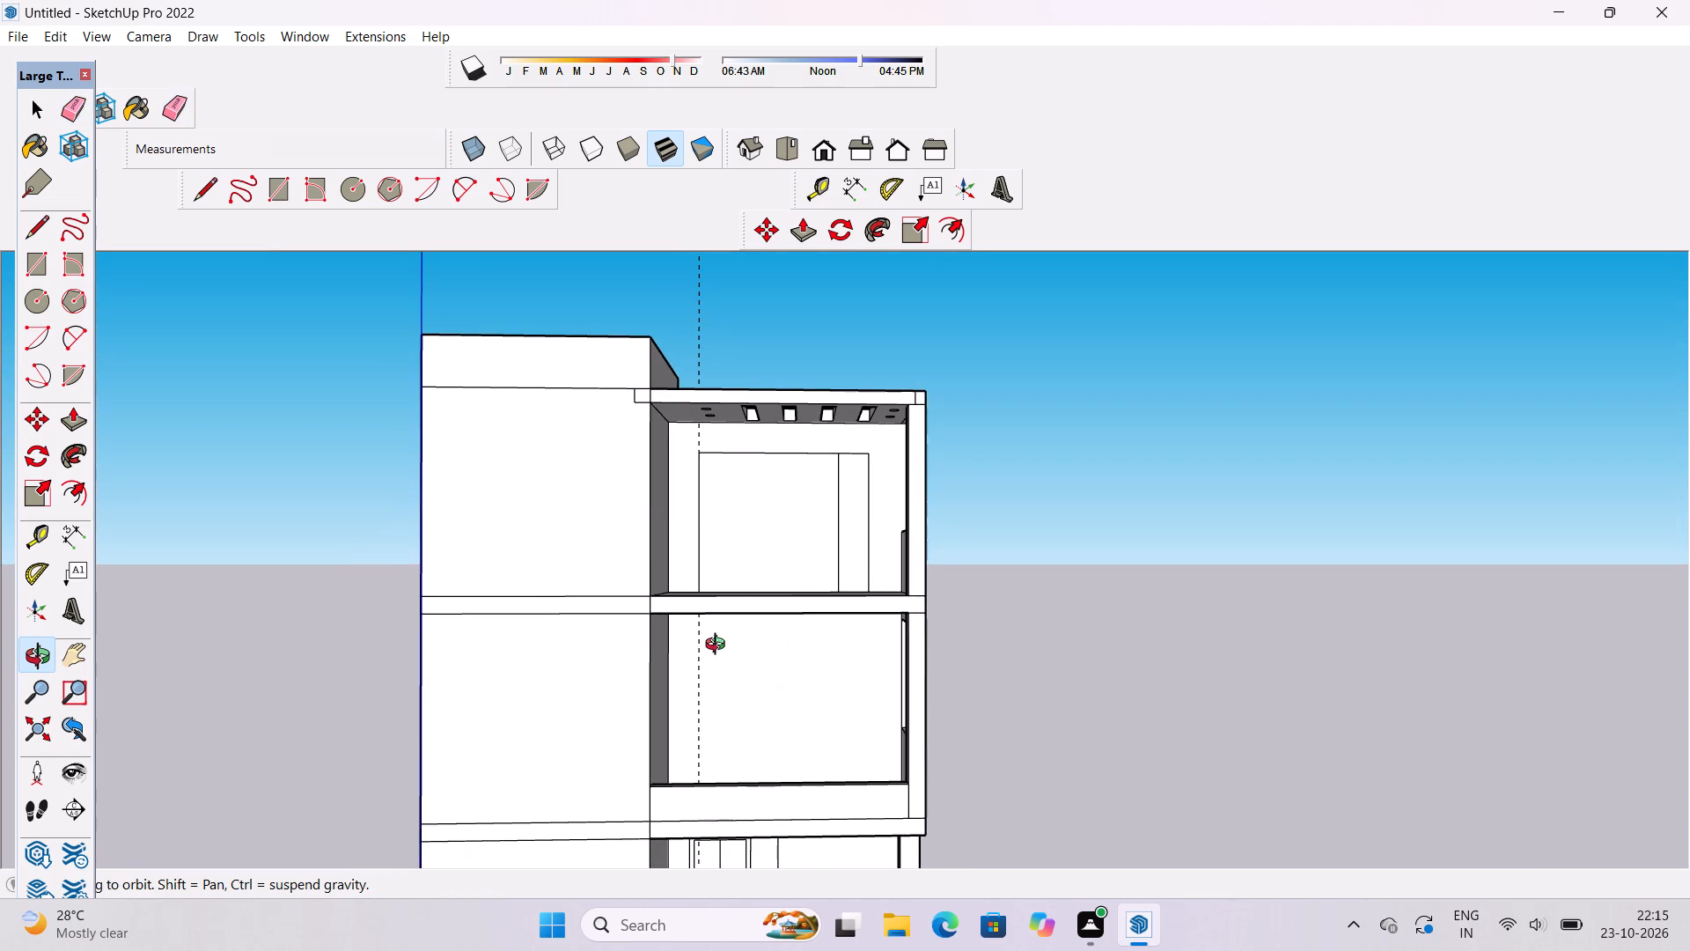
left_click_drag(718, 652, 757, 743)
Place a vertical guide on the top terrace's back wall, 15' from the large rectangle's inner vertical edge toward the outer edge.
scroll(729, 517, "up", 3)
left_click_drag(729, 520, 723, 541, "shift")
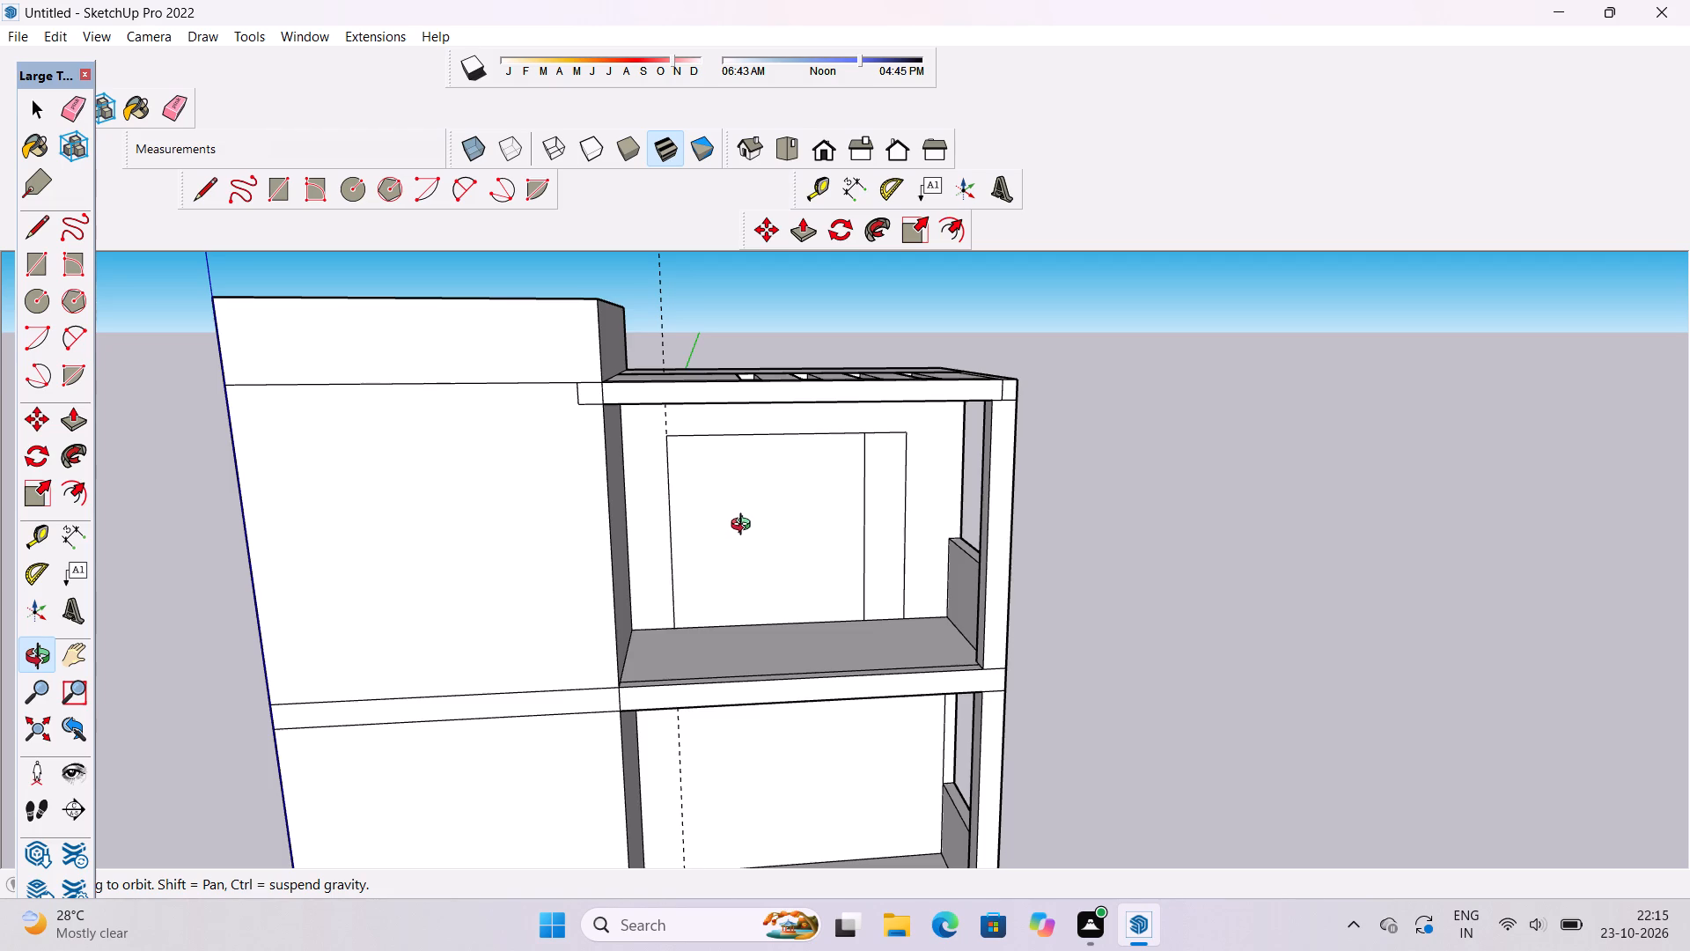
scroll(760, 525, "up", 2)
left_click_drag(780, 504, 766, 503)
scroll(721, 525, "up", 1)
left_click_drag(722, 525, 709, 535, "shift")
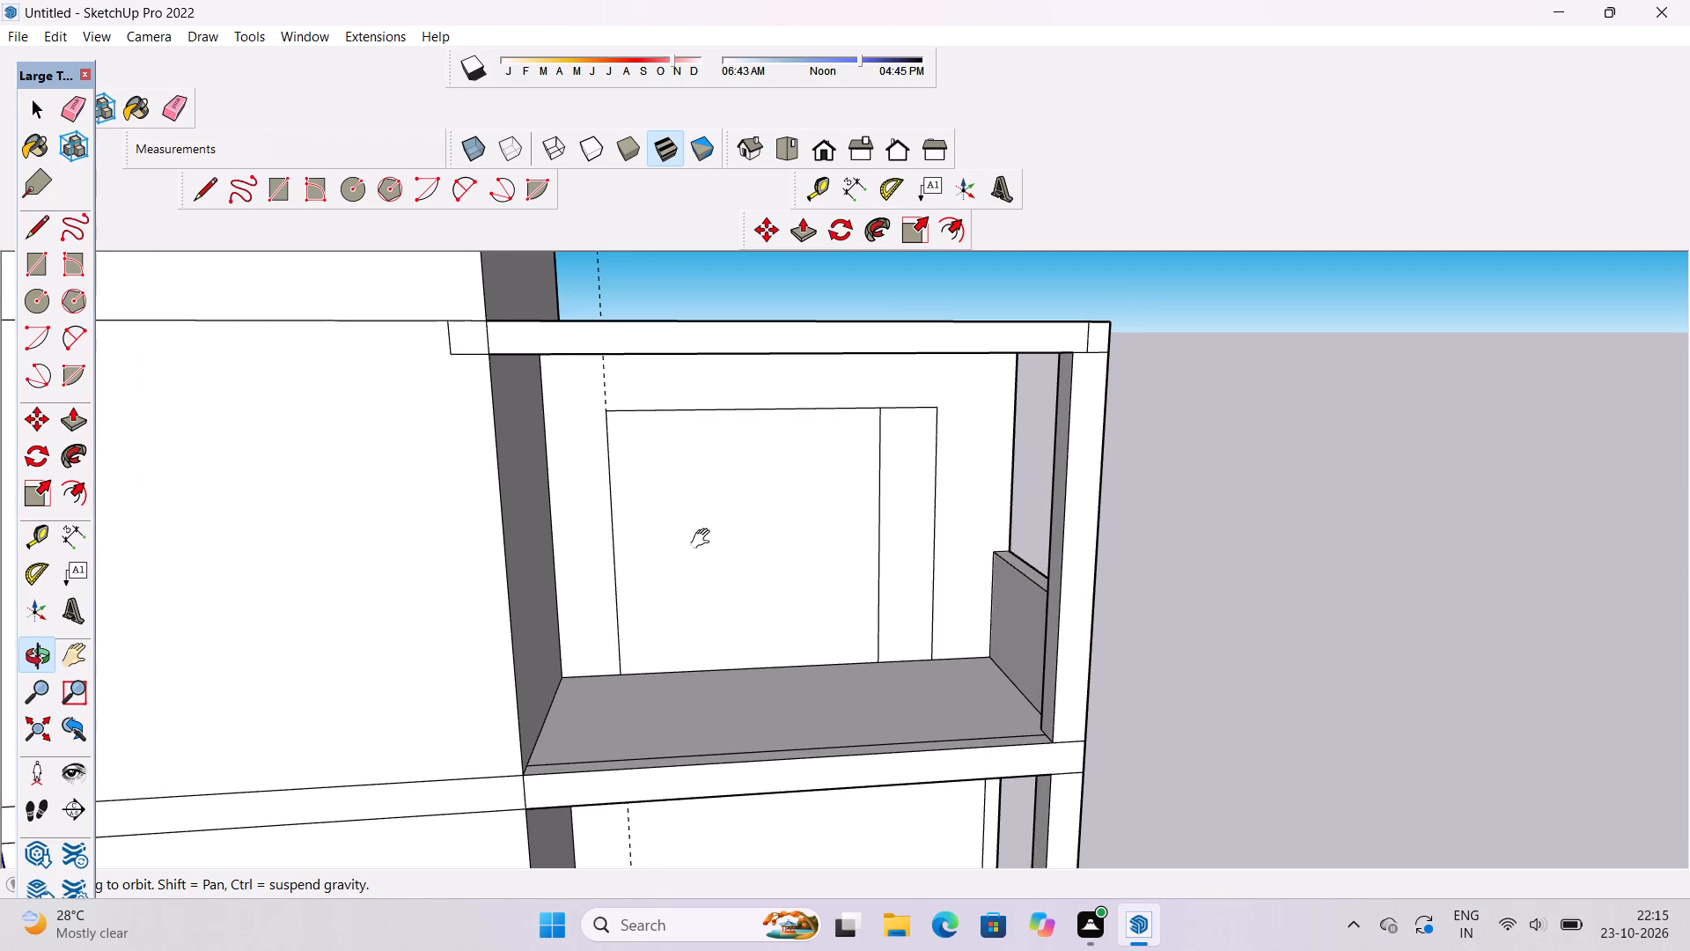
key("t")
scroll(566, 588, "down", 2)
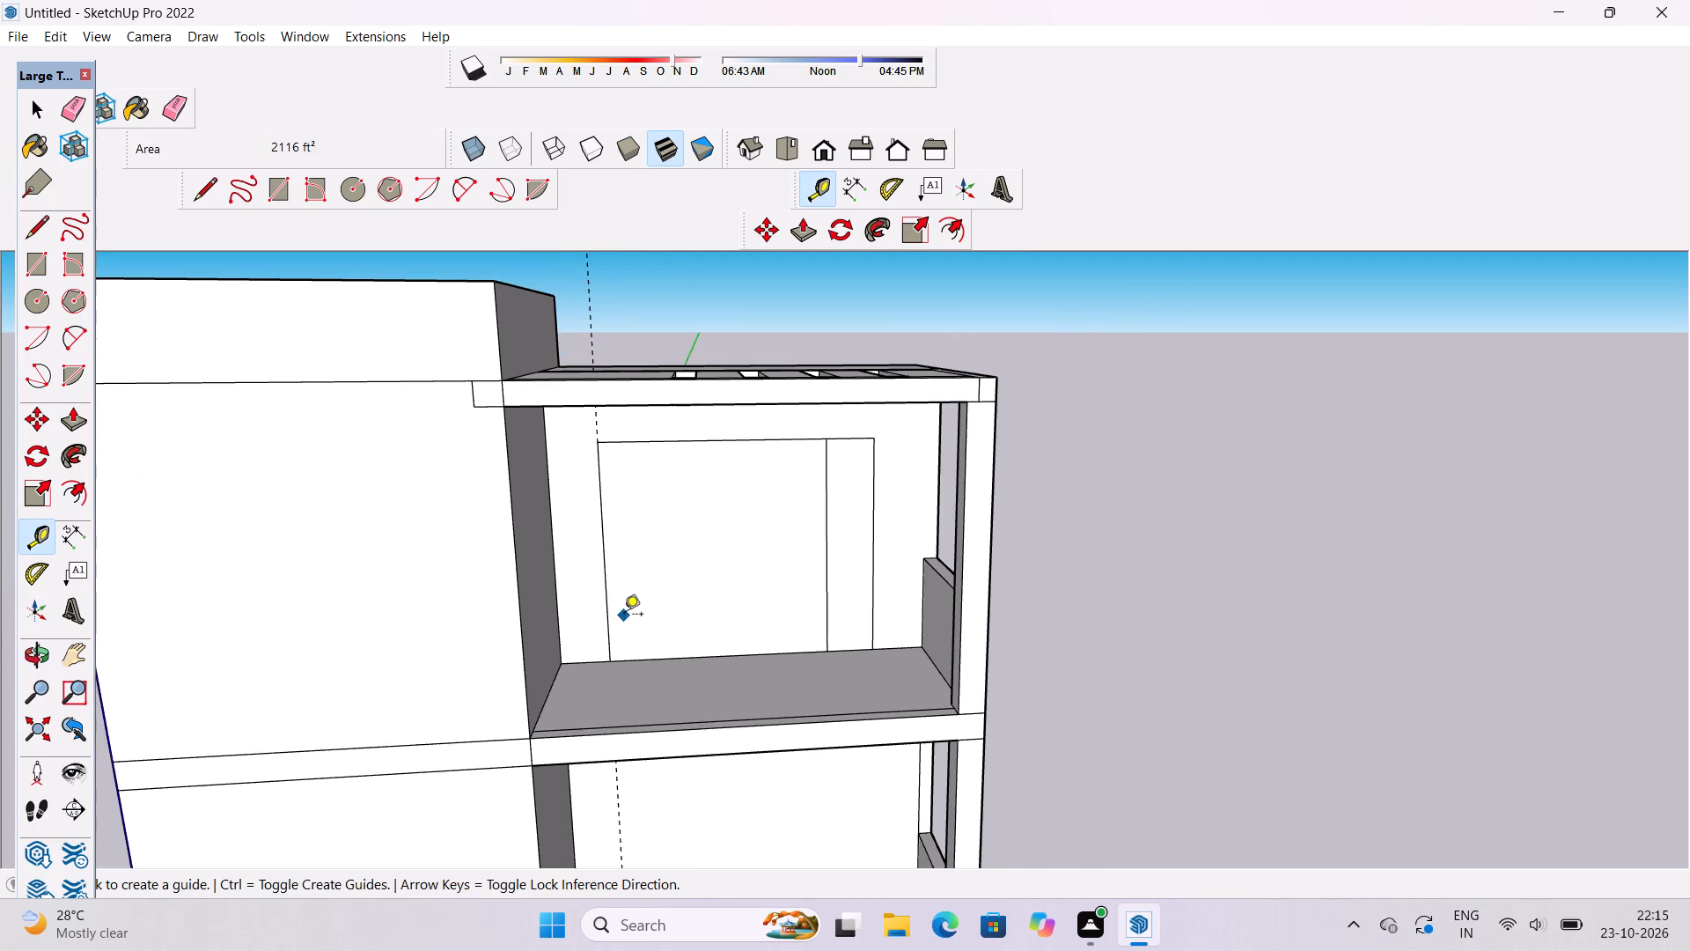
scroll(624, 616, "up", 3)
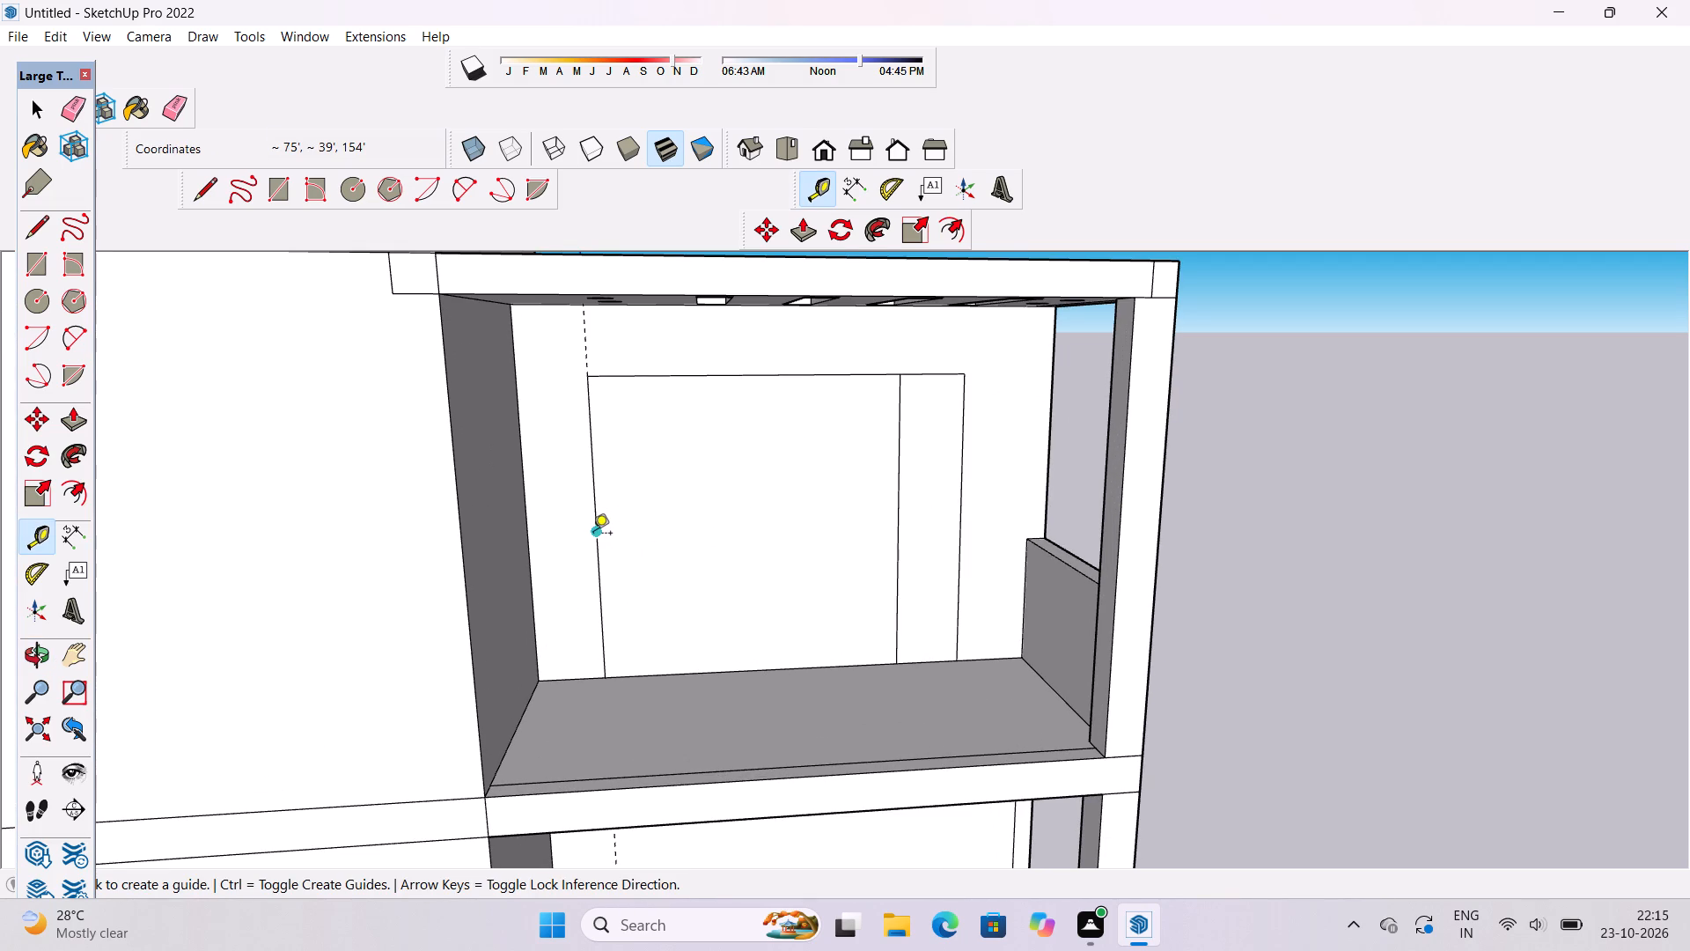
left_click(593, 534)
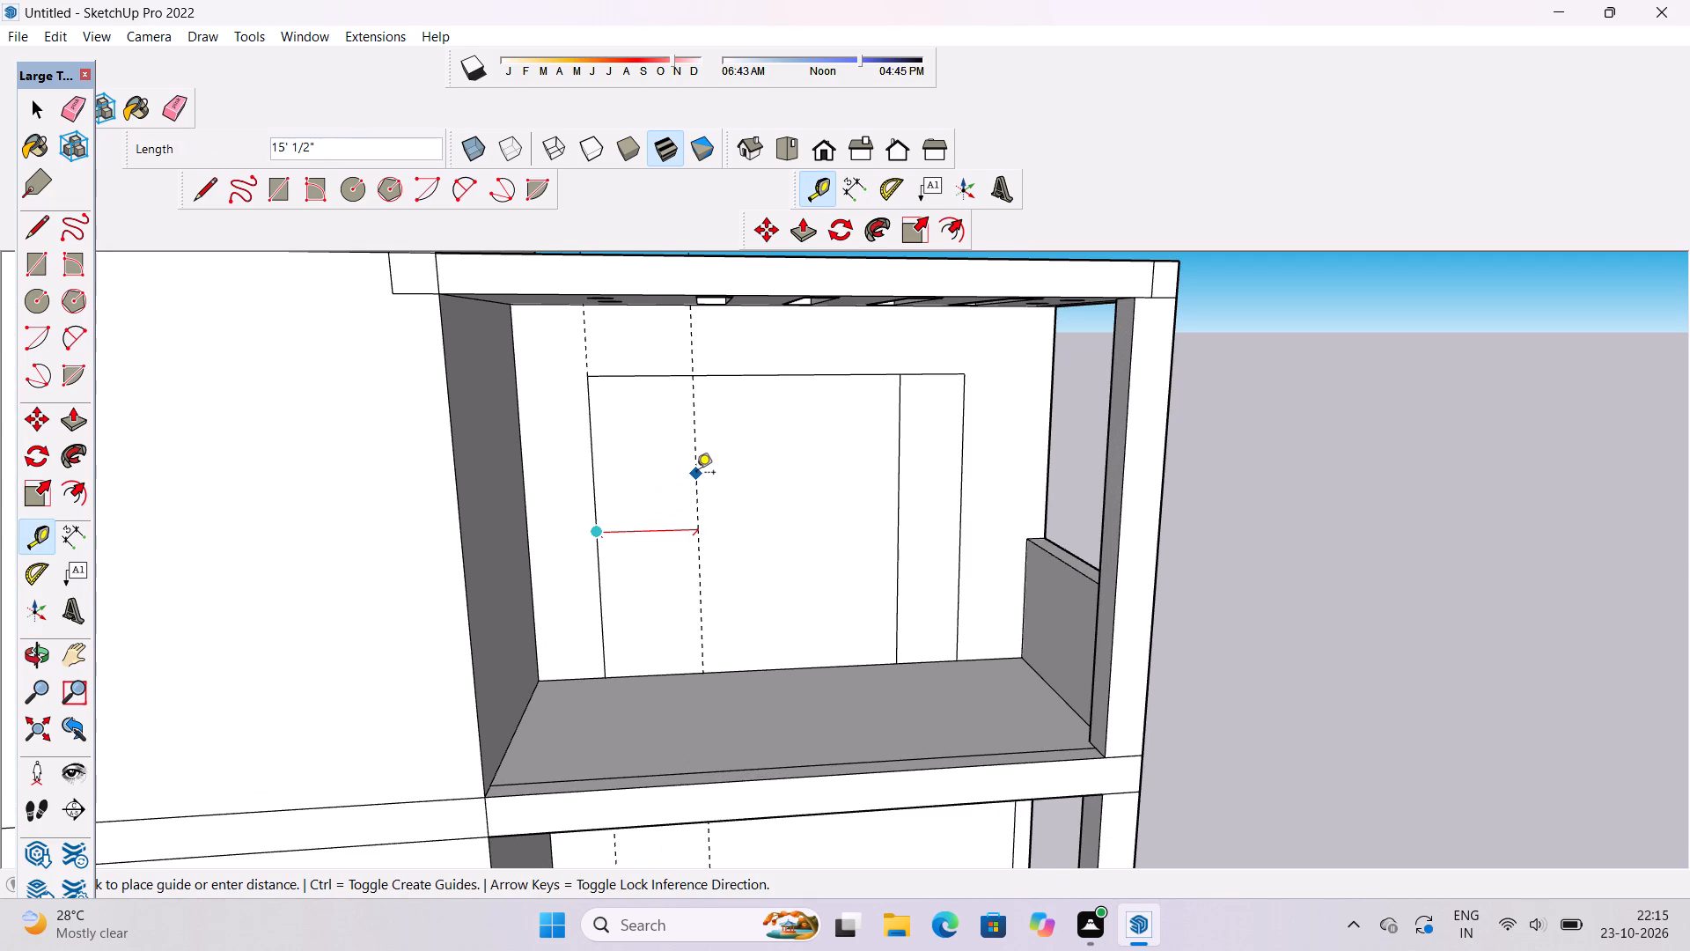
type("15'")
key("Return")
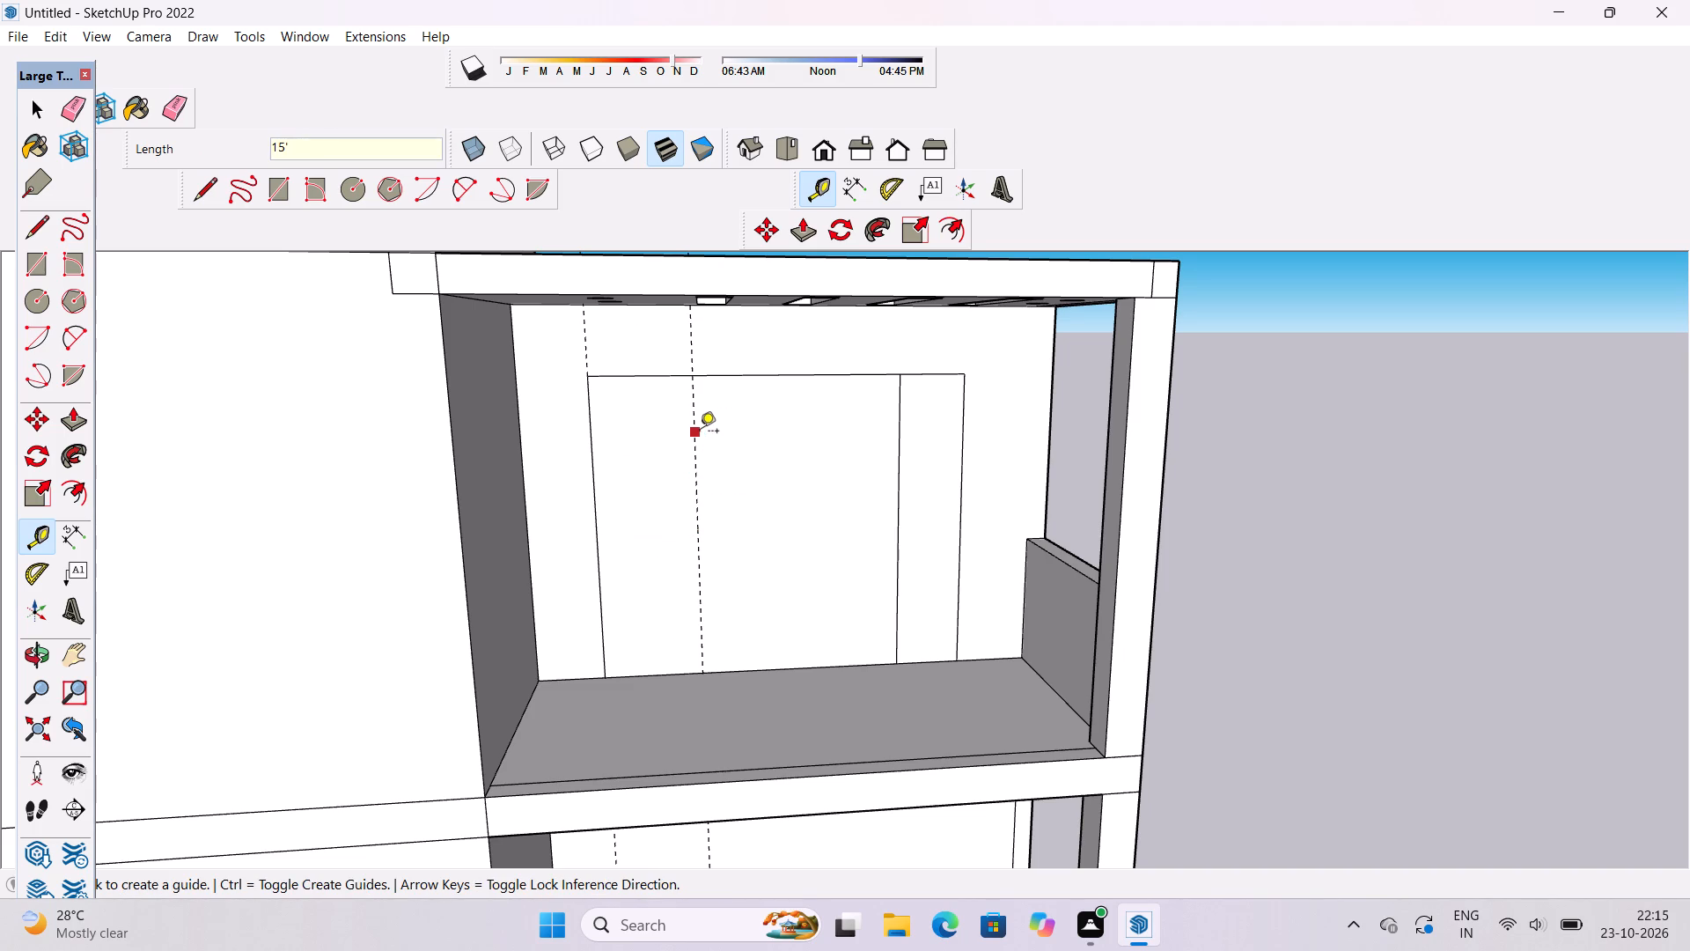
Place a vertical guide 11' outward from the 15' guide and a horizontal guide 24' below the large rectangle's top edge.
left_click(699, 432)
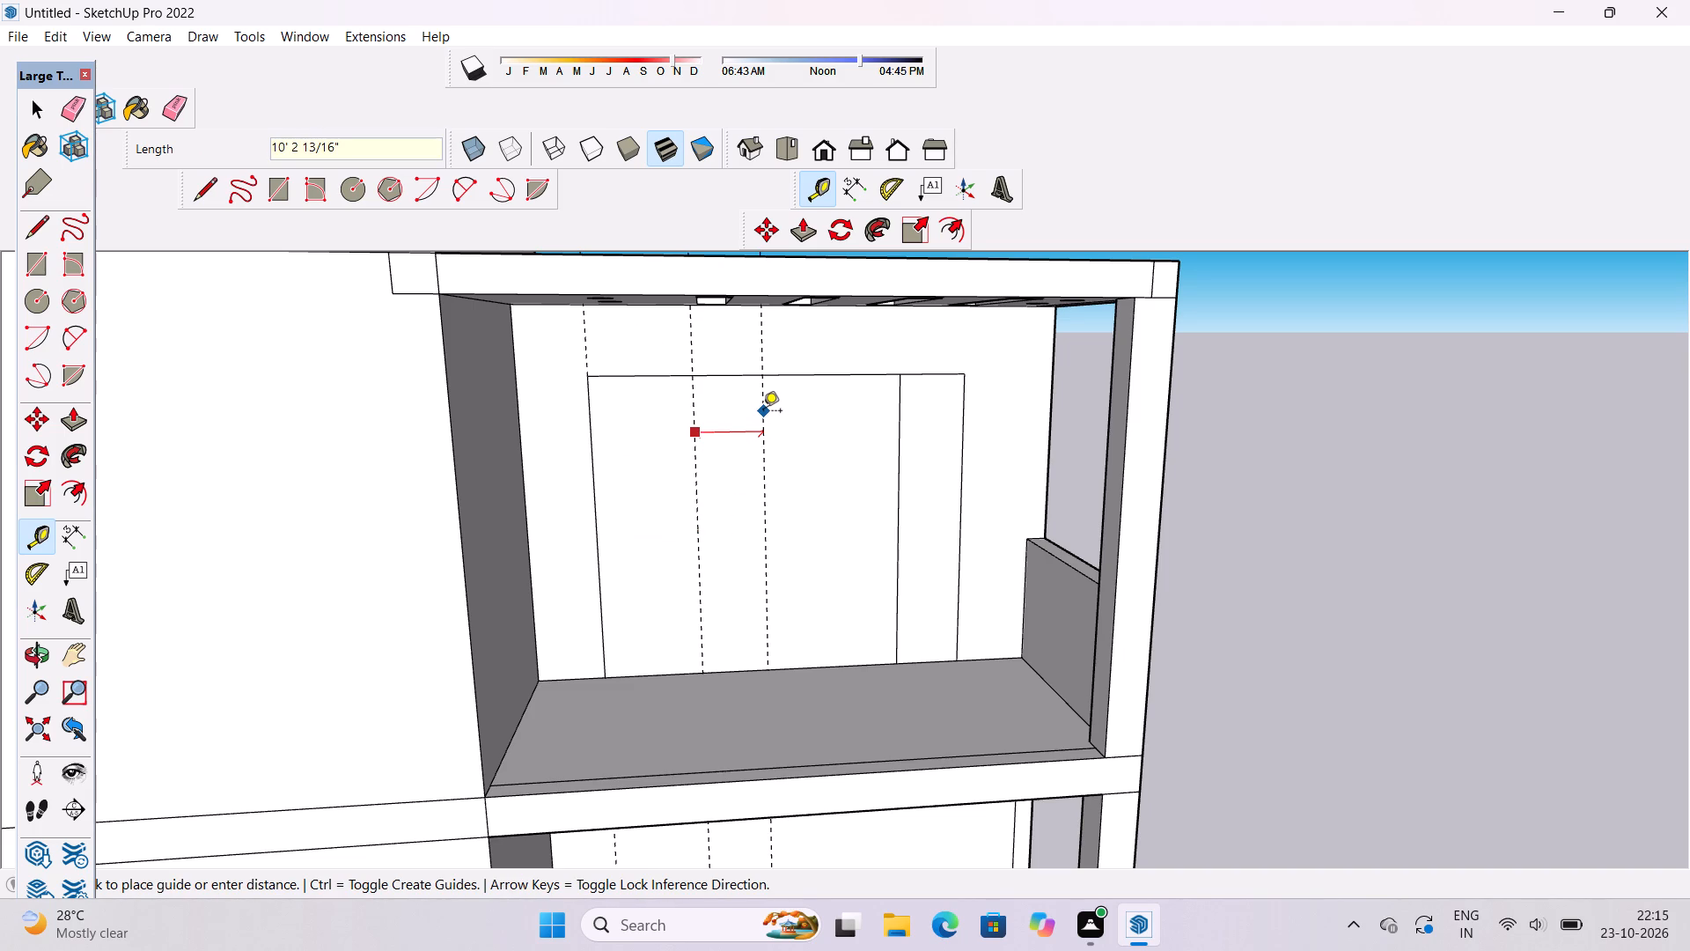
type("11'")
key("Return")
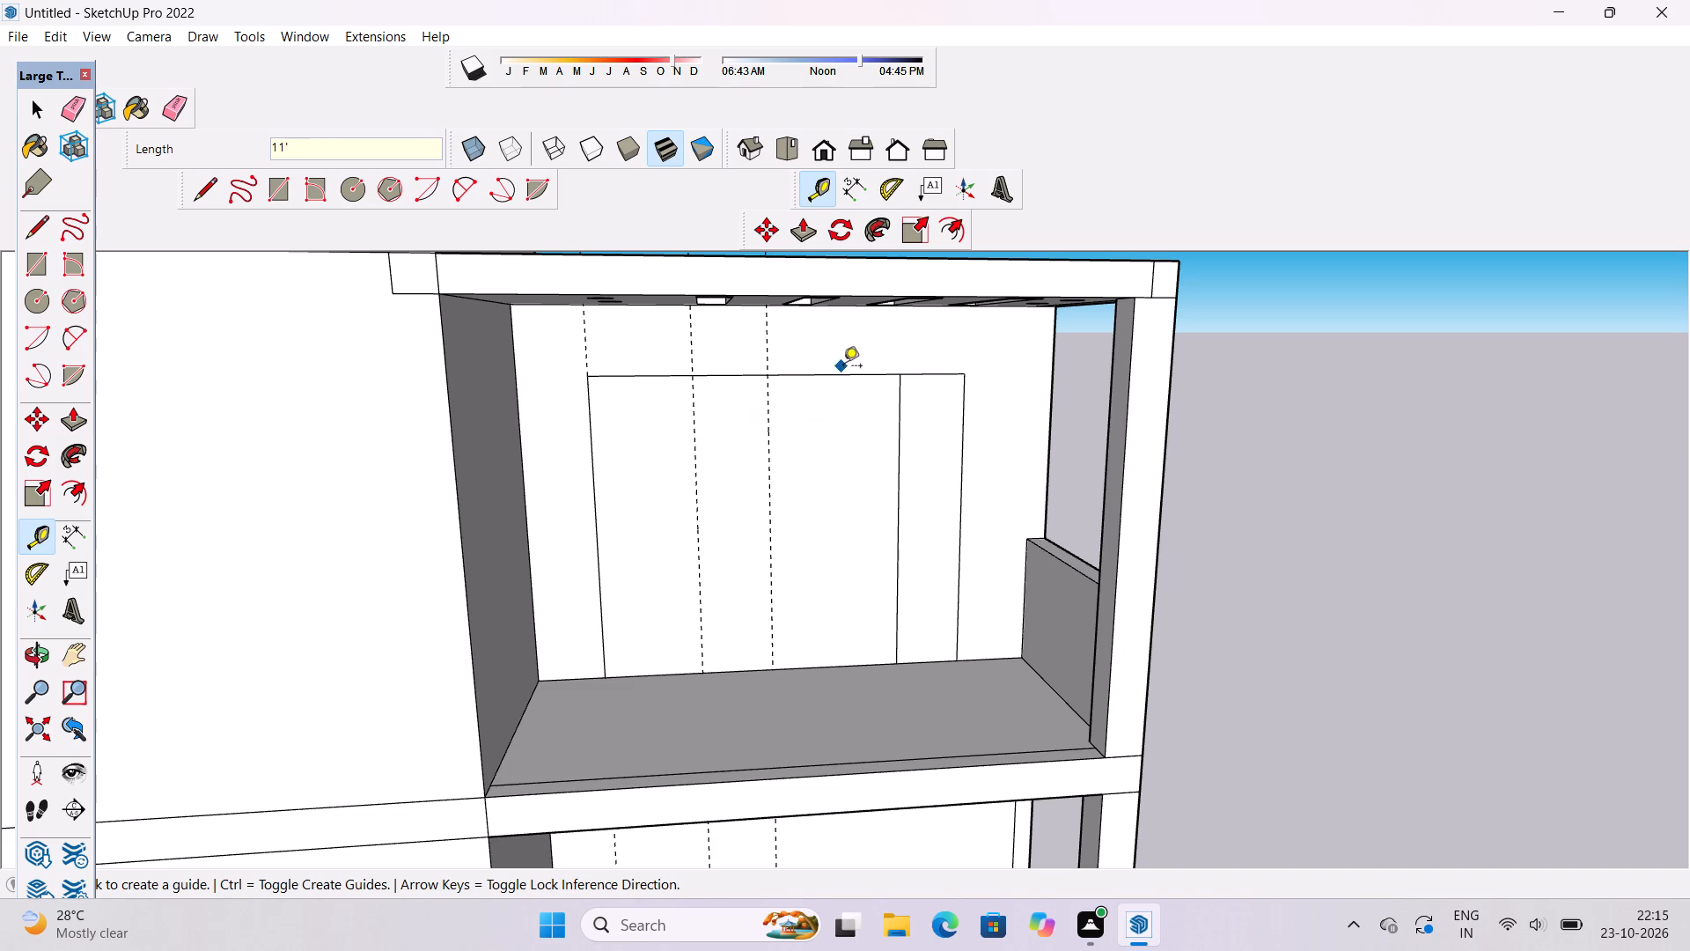
left_click(839, 376)
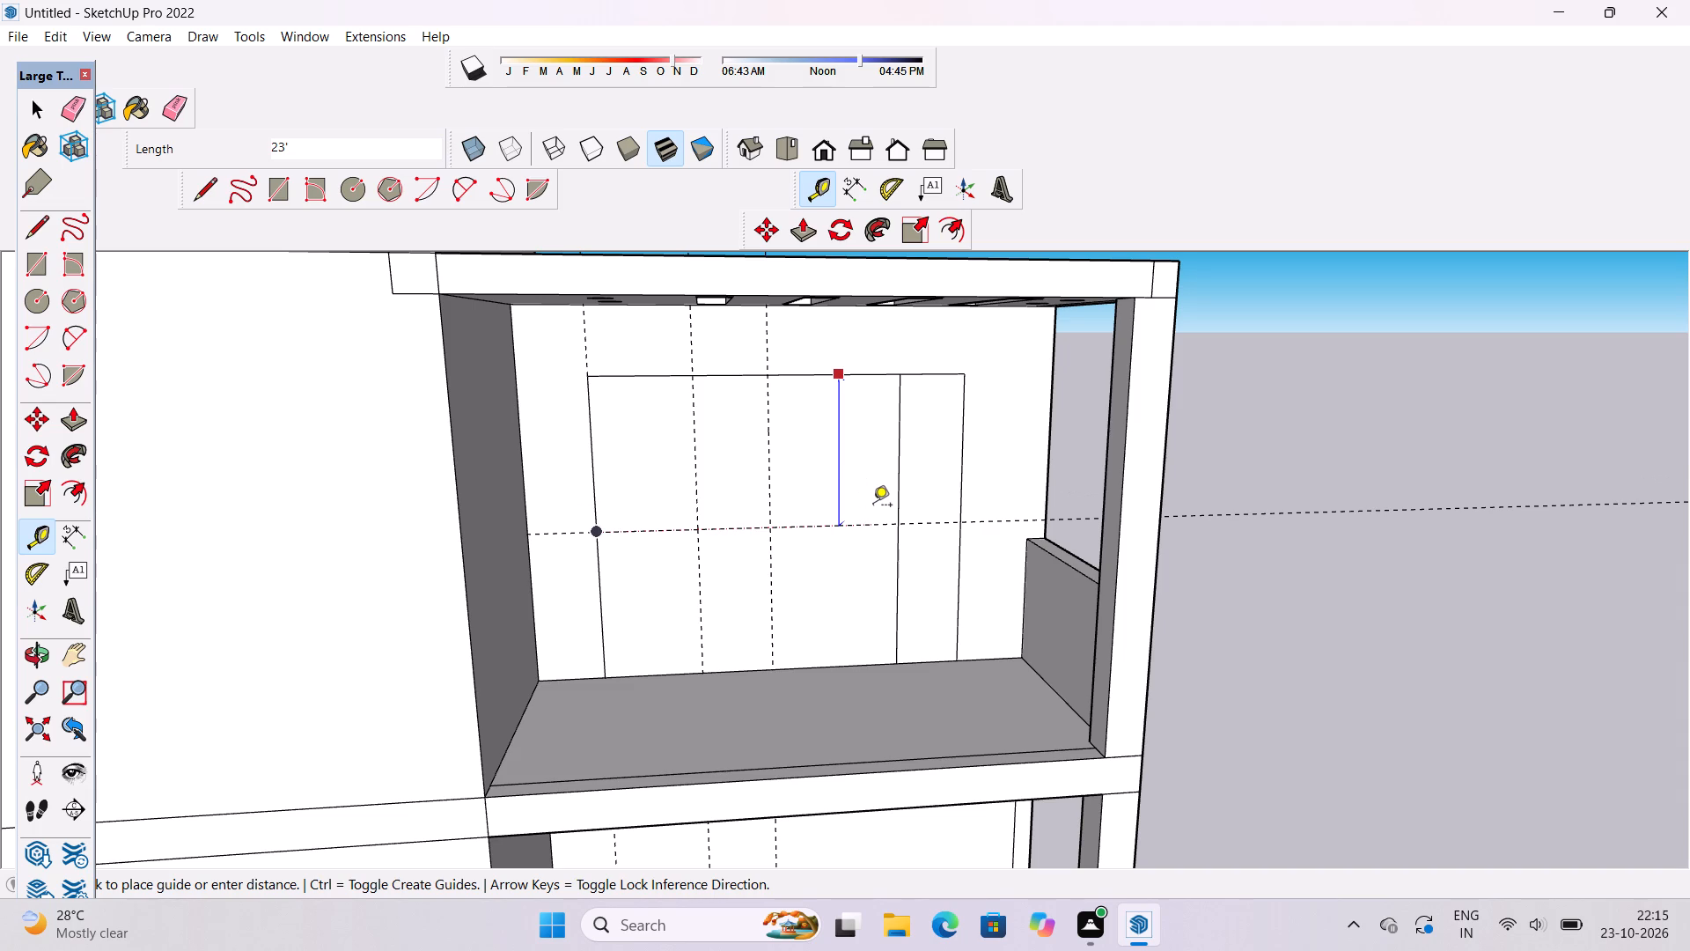
type("24'")
key("Return")
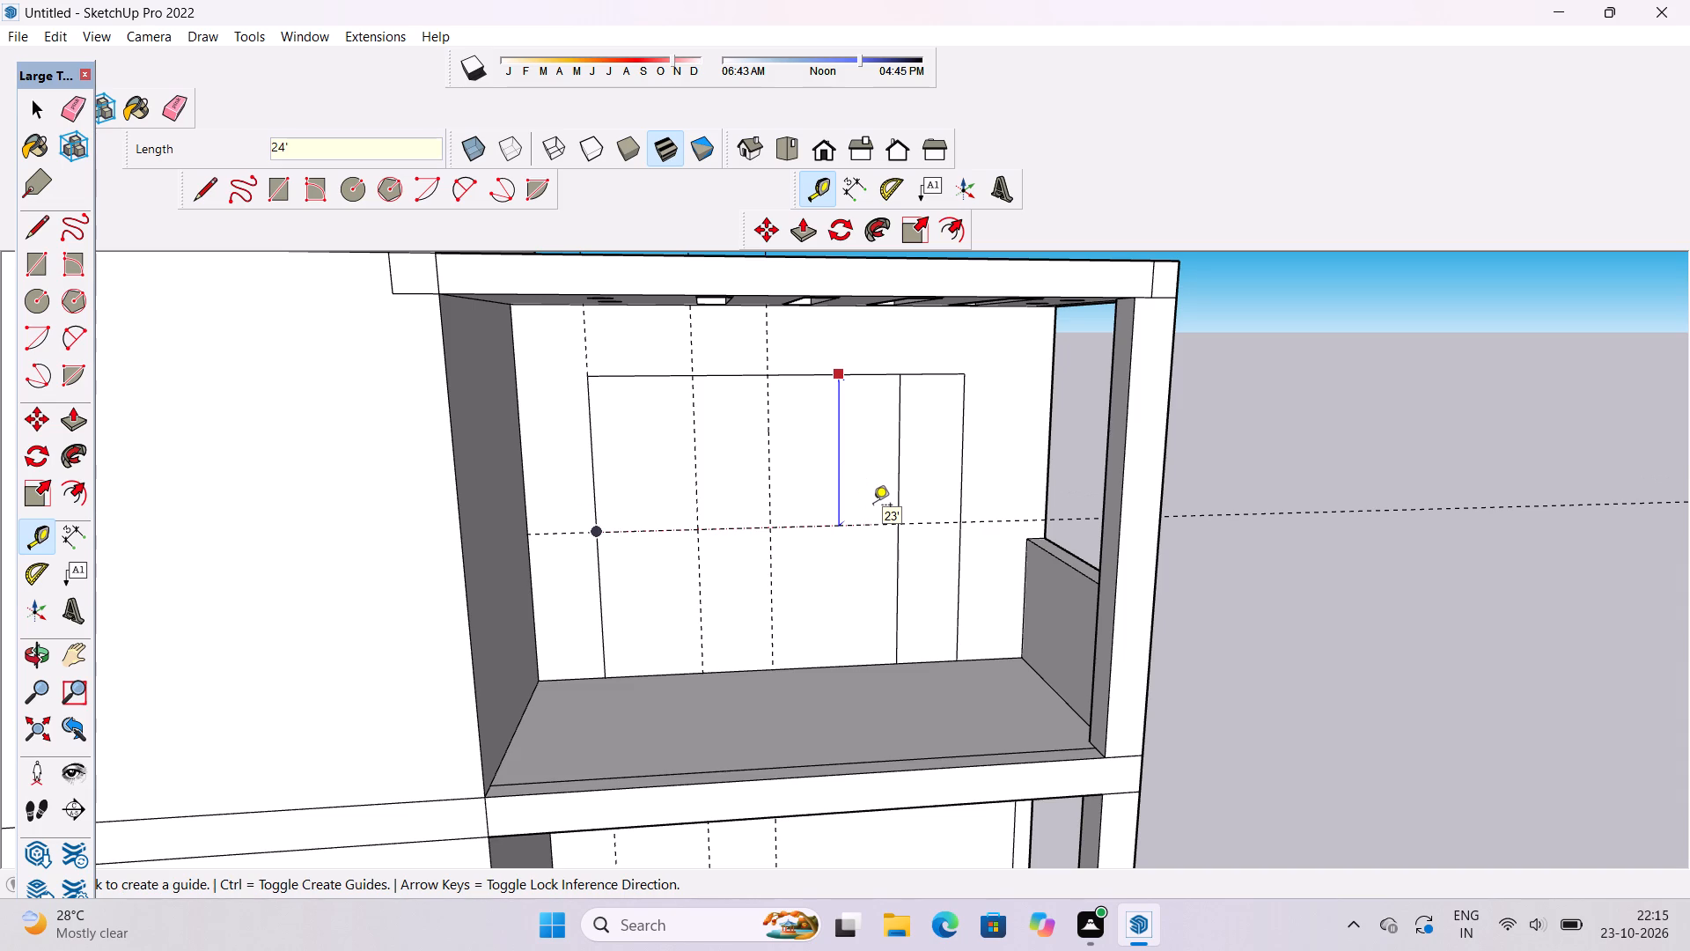
Draw a 20' by 24' rectangle from the new vertical guide's top intersection to the 10' strip's inner edge and horizontal guide.
left_click(272, 185)
left_click(769, 376)
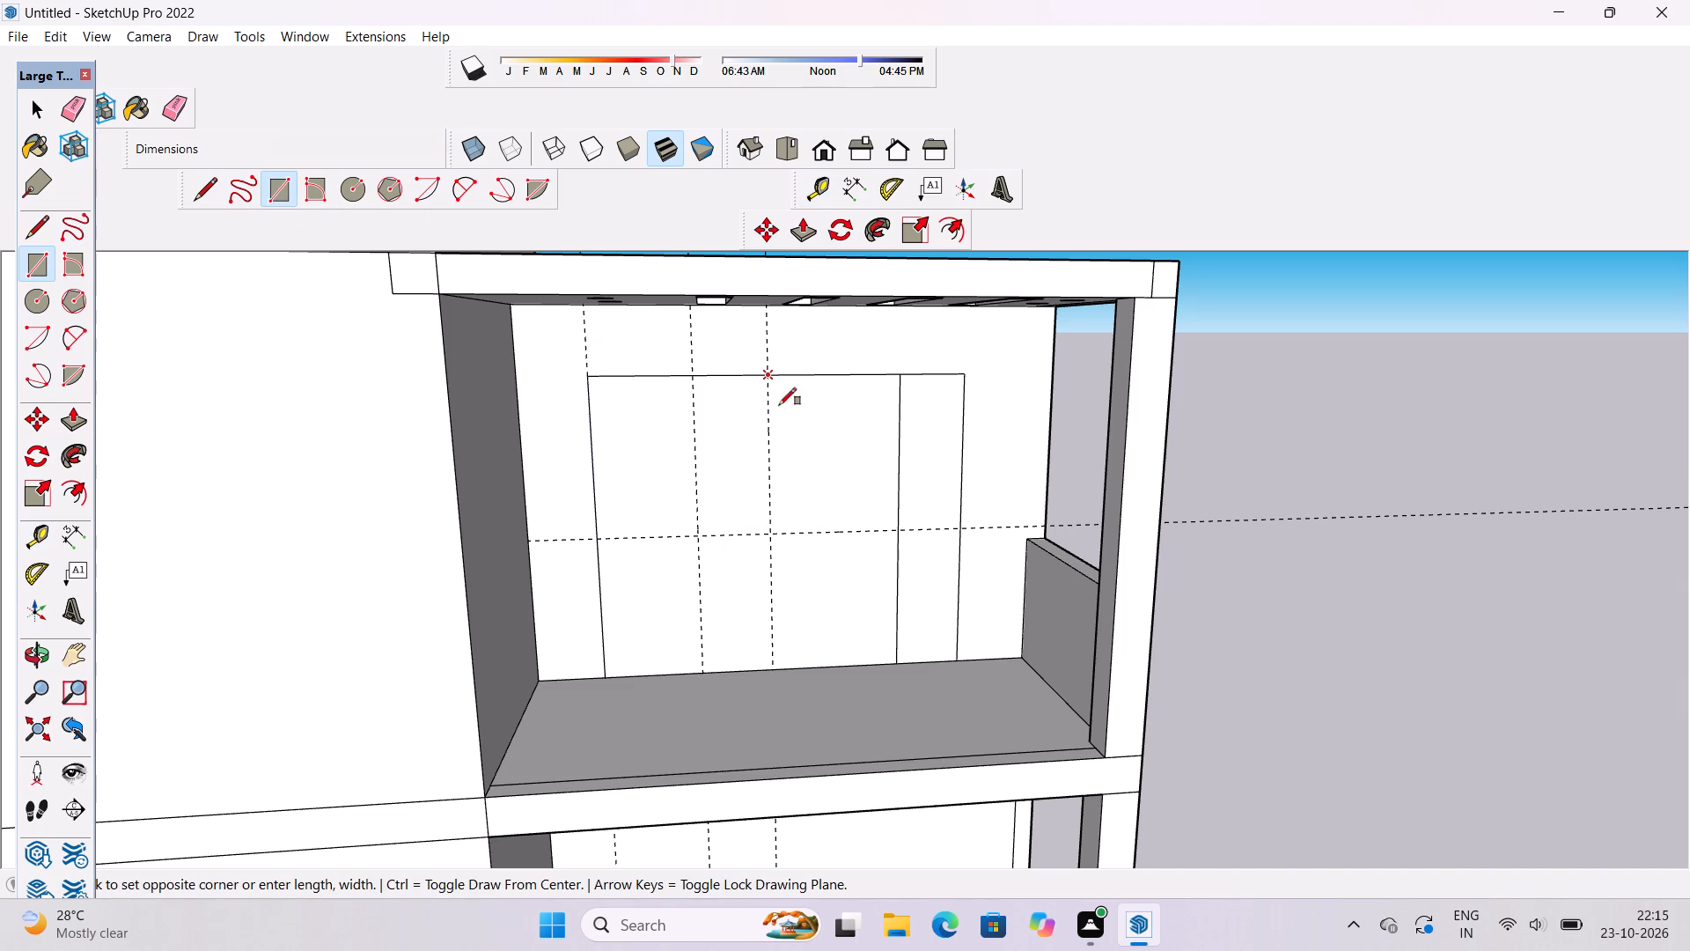
left_click(906, 532)
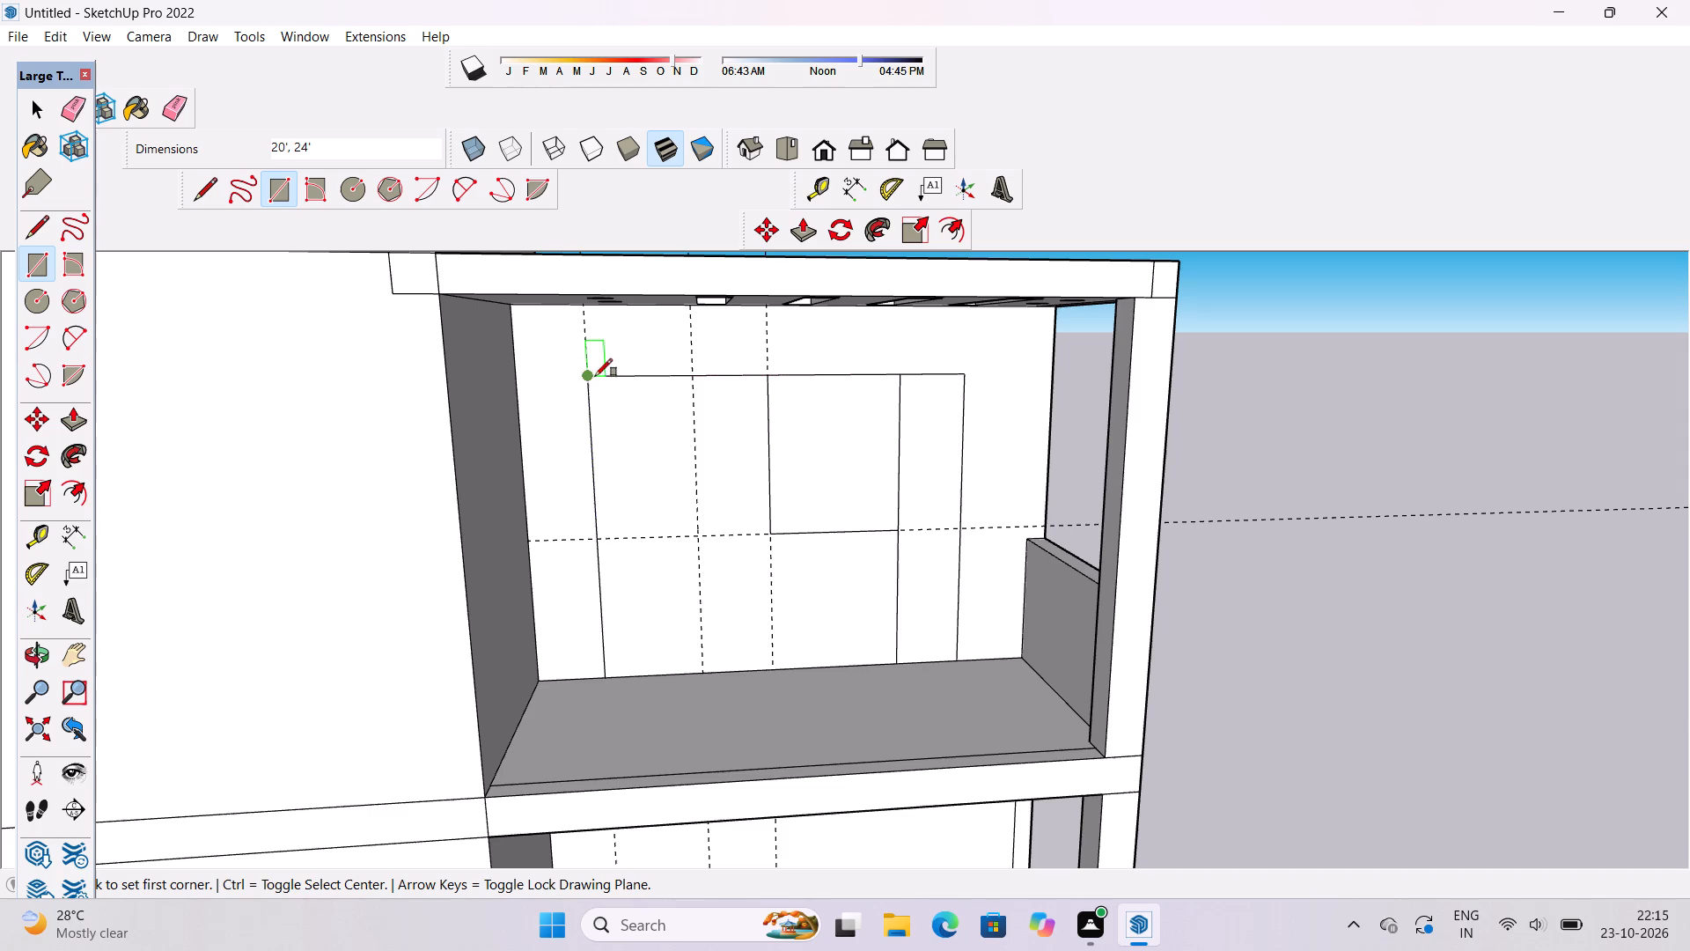
Draw a 46' vertical line along the 15' guide from the large rectangle's top edge to the floor line.
key("l")
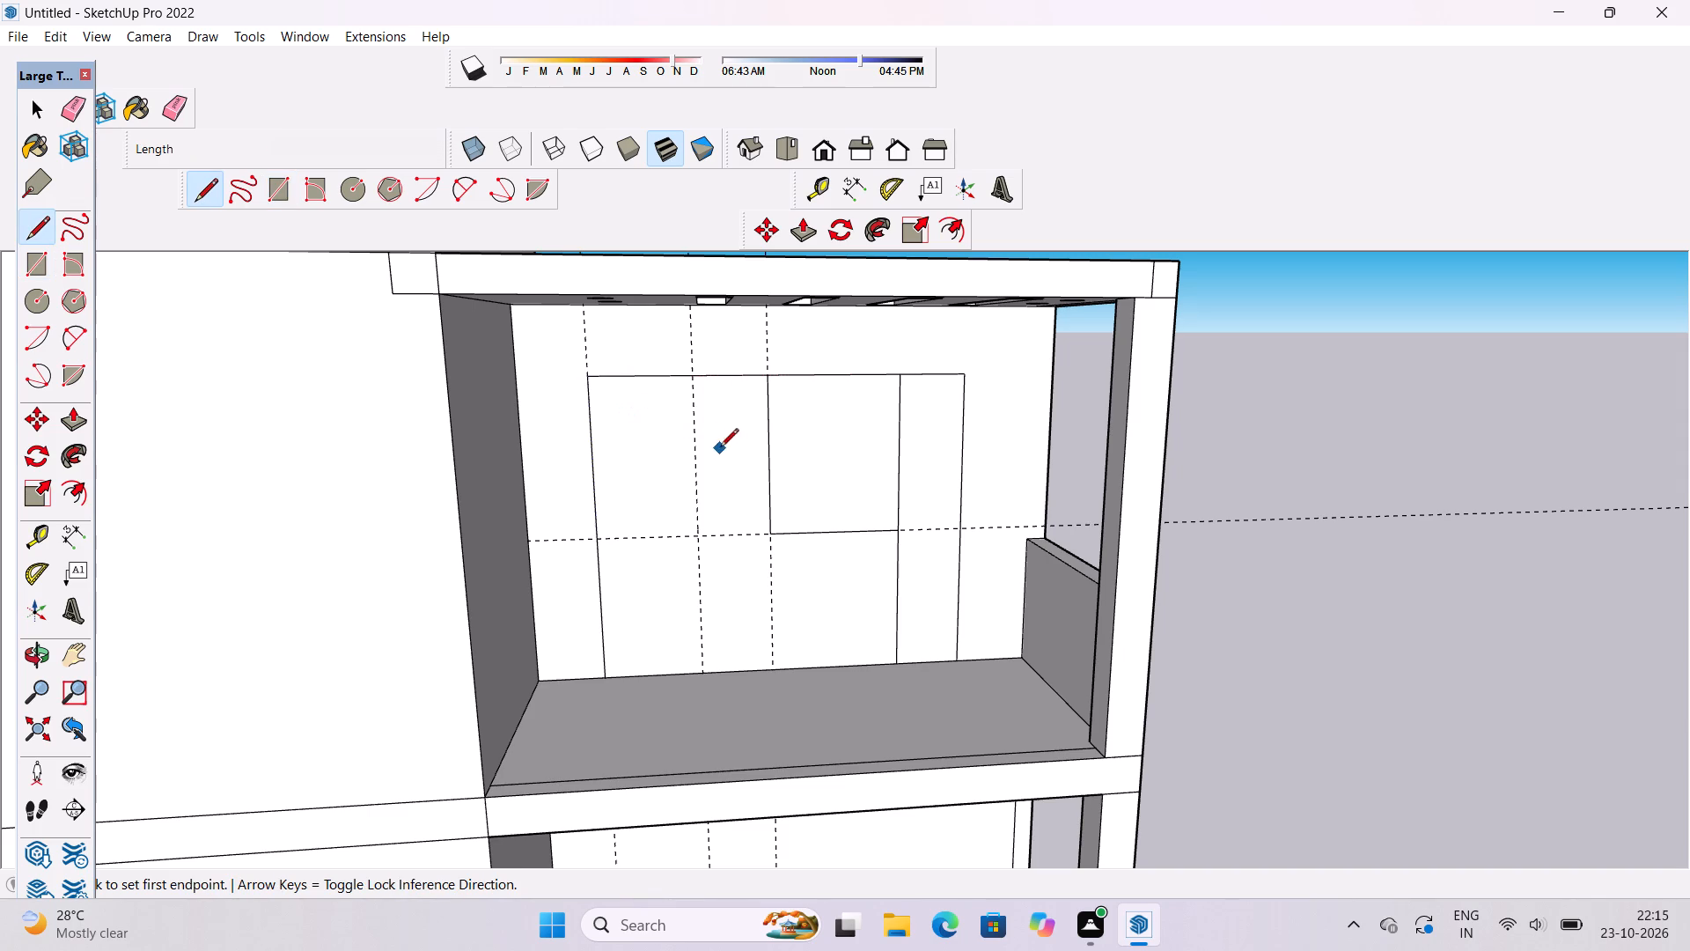
left_click(690, 379)
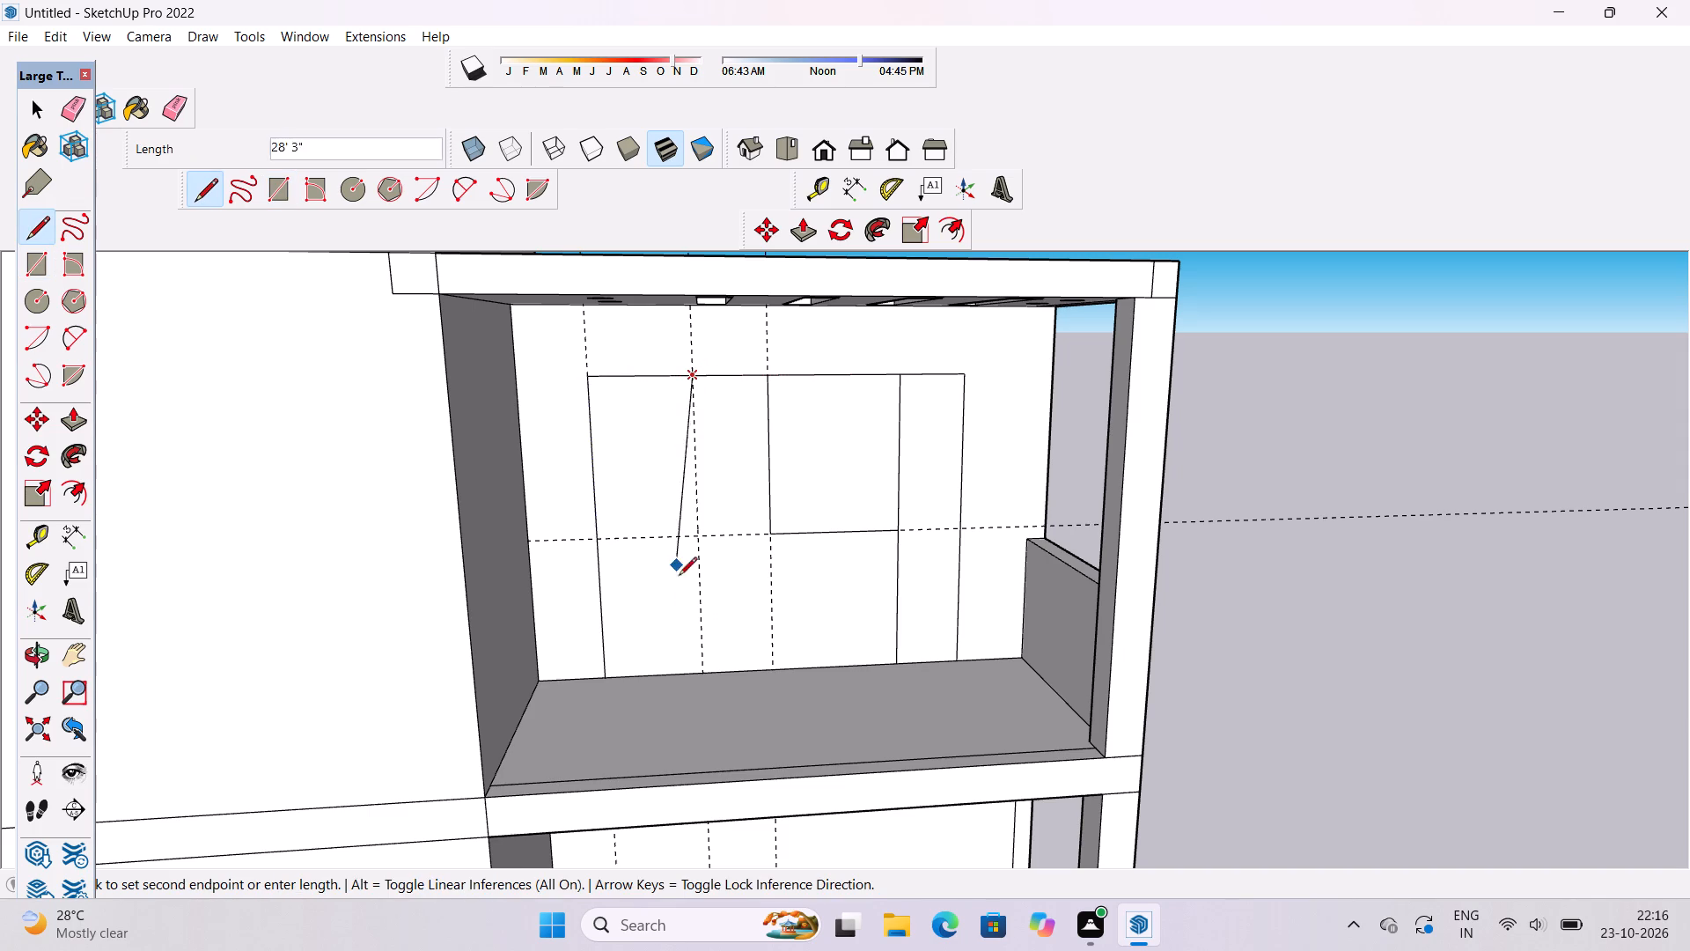
left_click(705, 668)
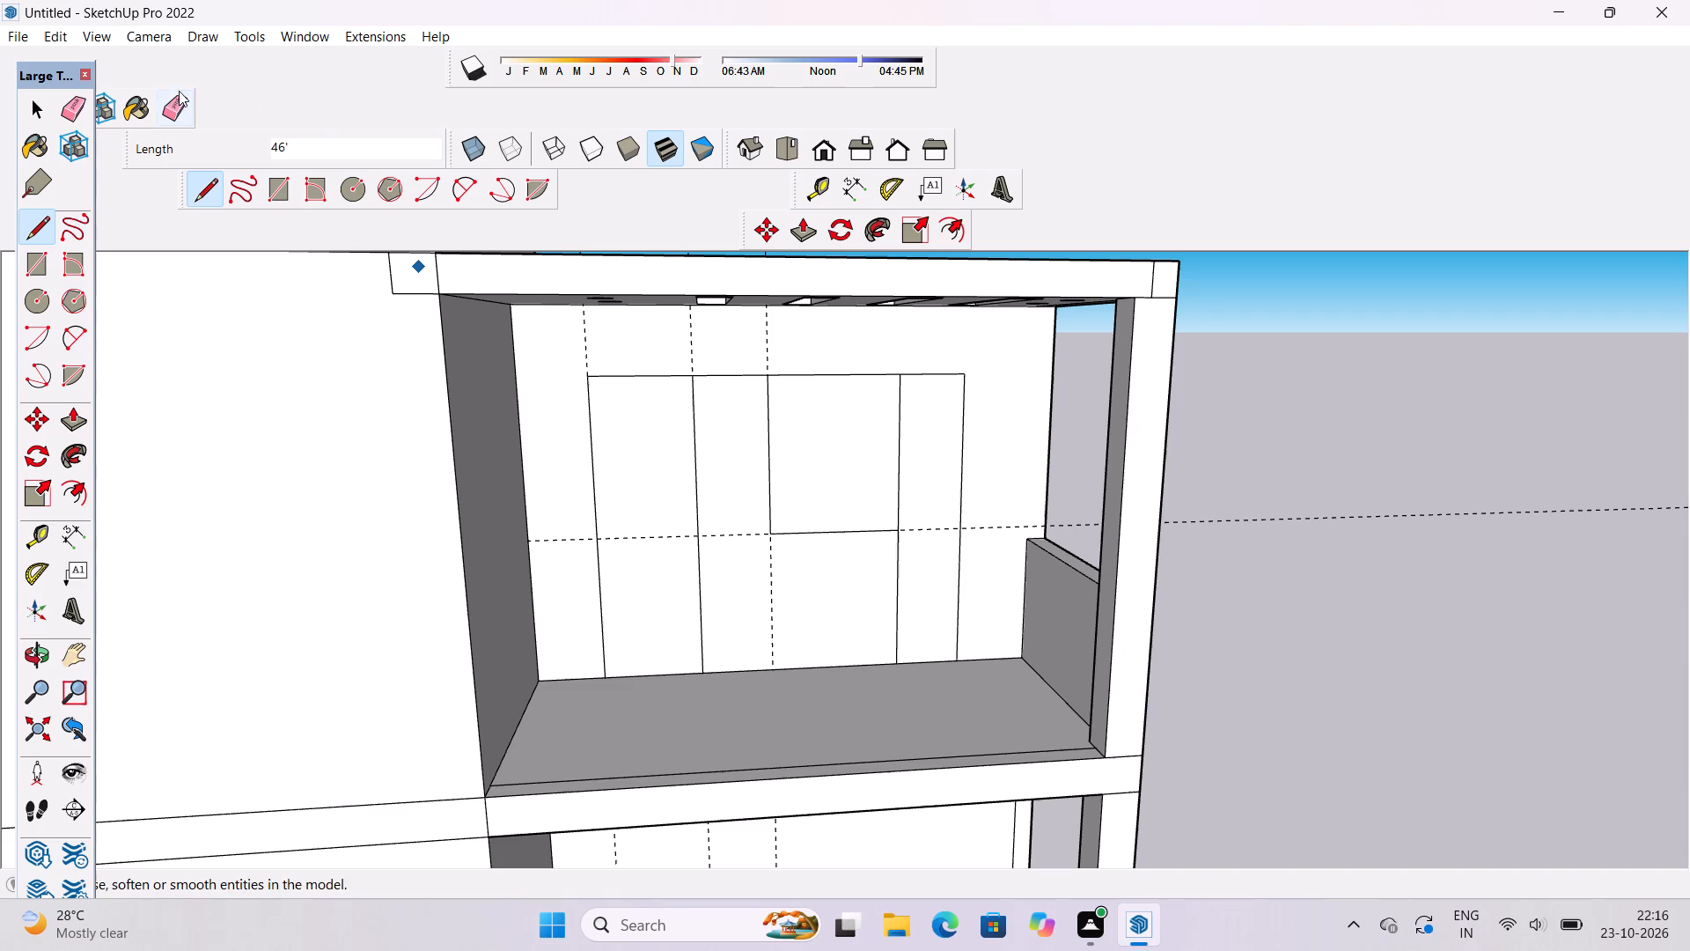
Erase the horizontal guide on the top terrace's back wall.
left_click(178, 107)
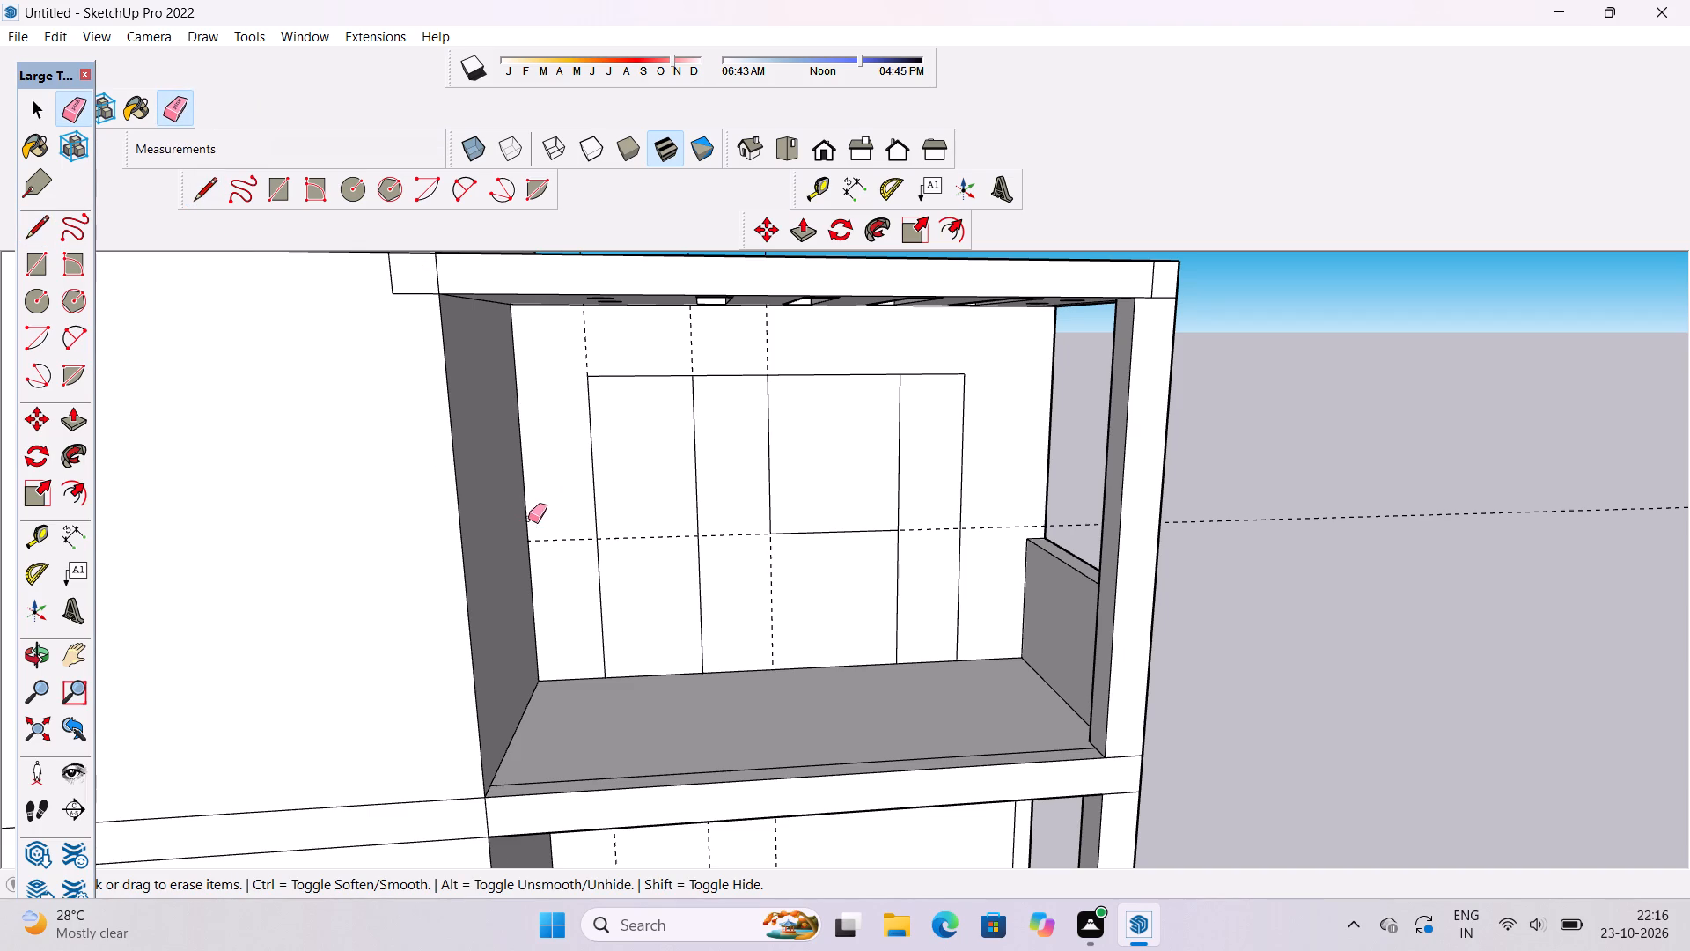
left_click_drag(552, 511, 561, 547)
Examine the divided opening on the top terrace's back wall and the terraces below from several distances and angles.
scroll(588, 529, "down", 5)
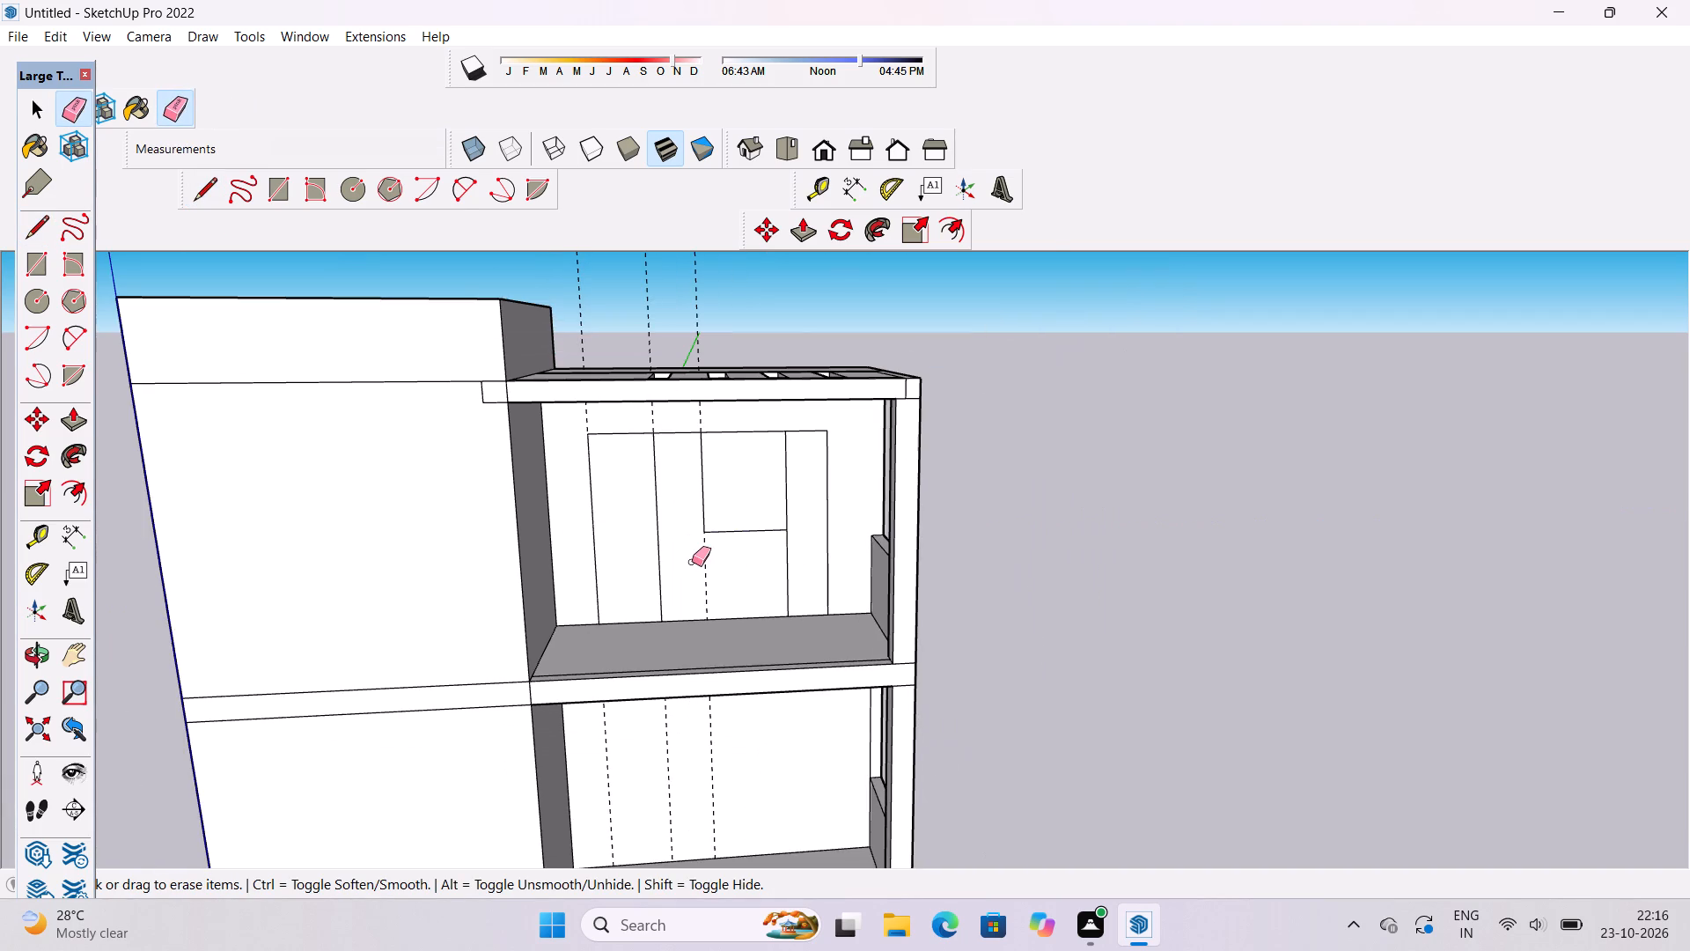
scroll(665, 573, "down", 3)
scroll(669, 562, "up", 3)
scroll(677, 424, "up", 4)
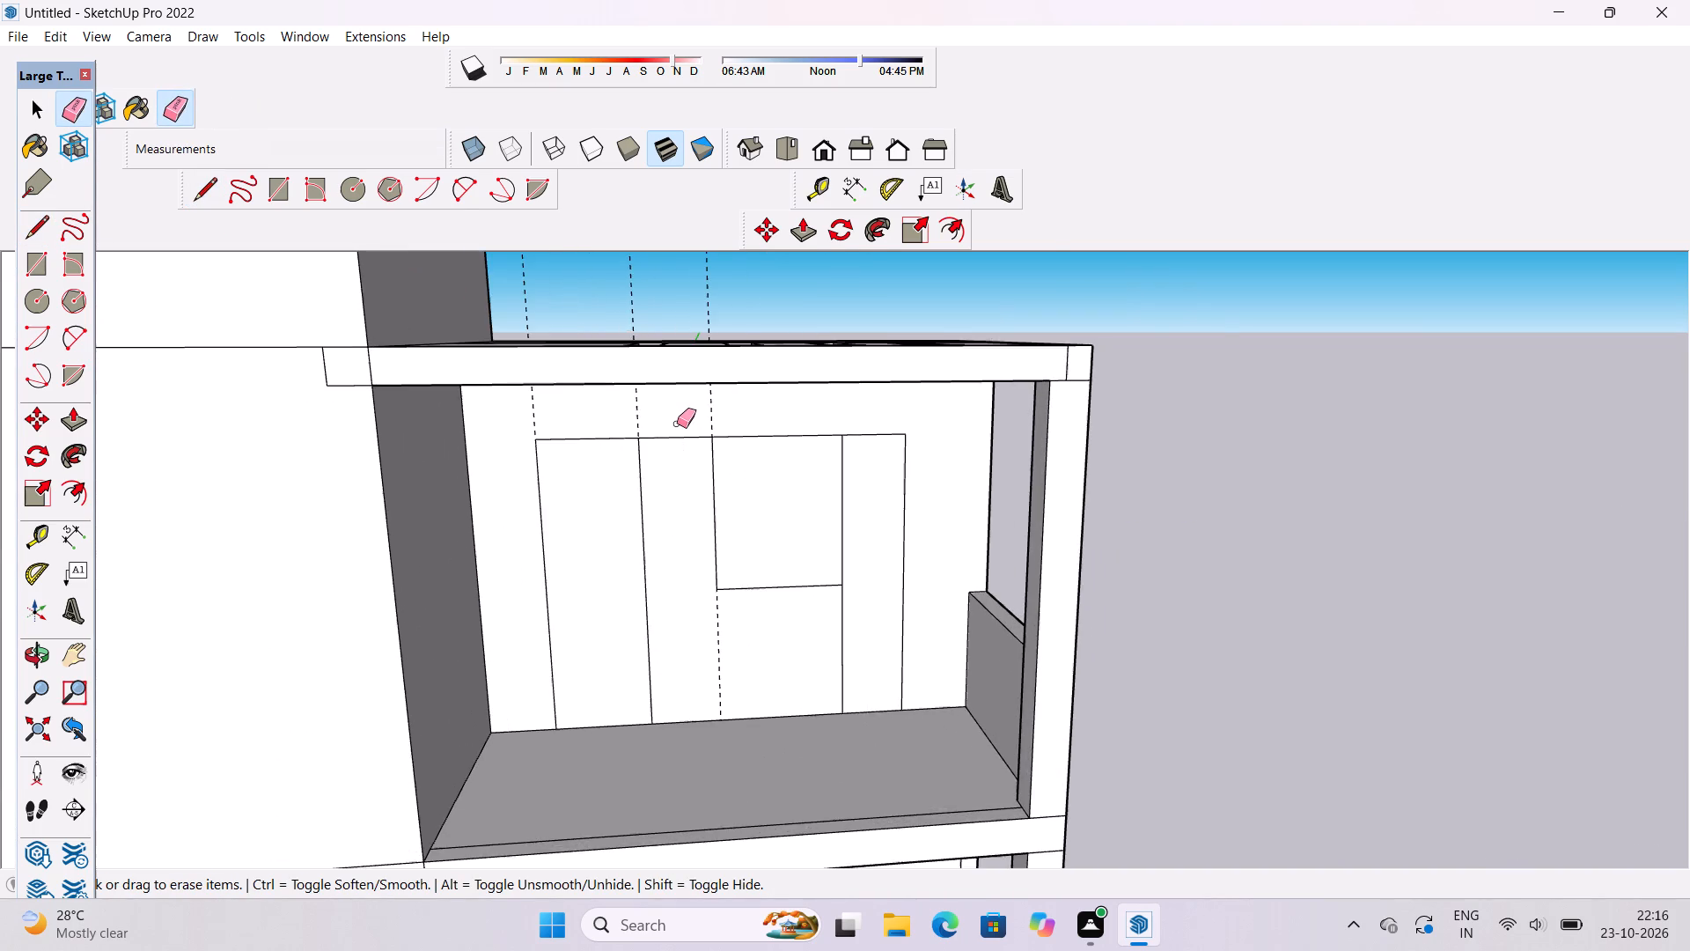
scroll(677, 424, "up", 4)
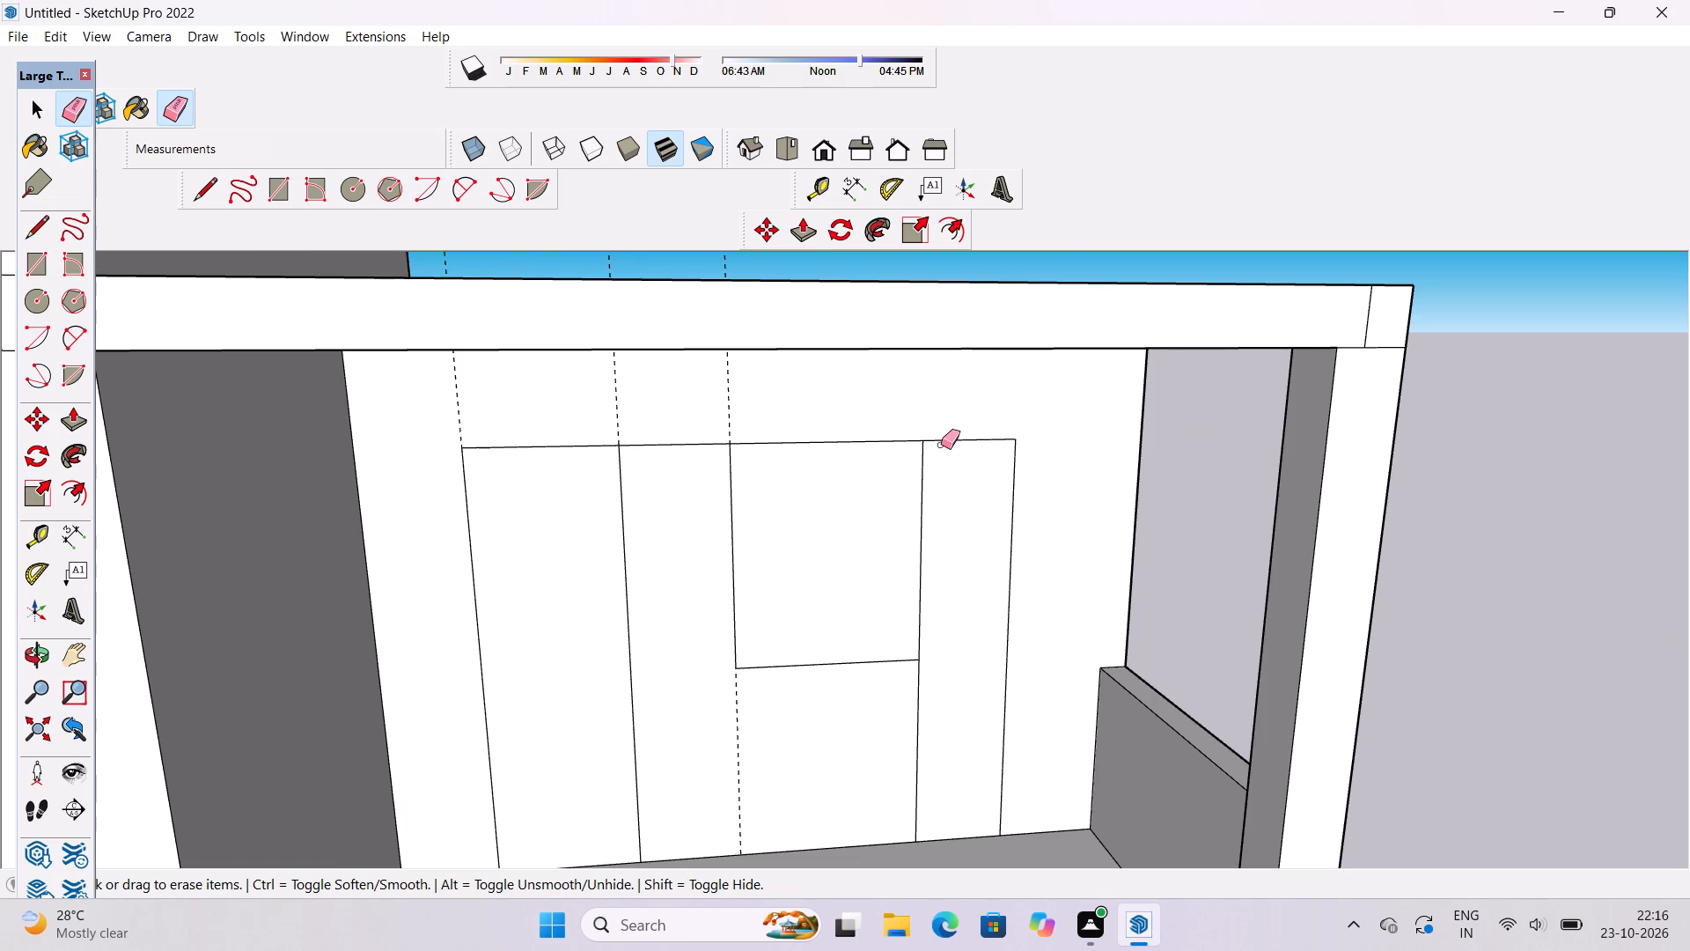
scroll(941, 445, "down", 4)
scroll(674, 540, "down", 7)
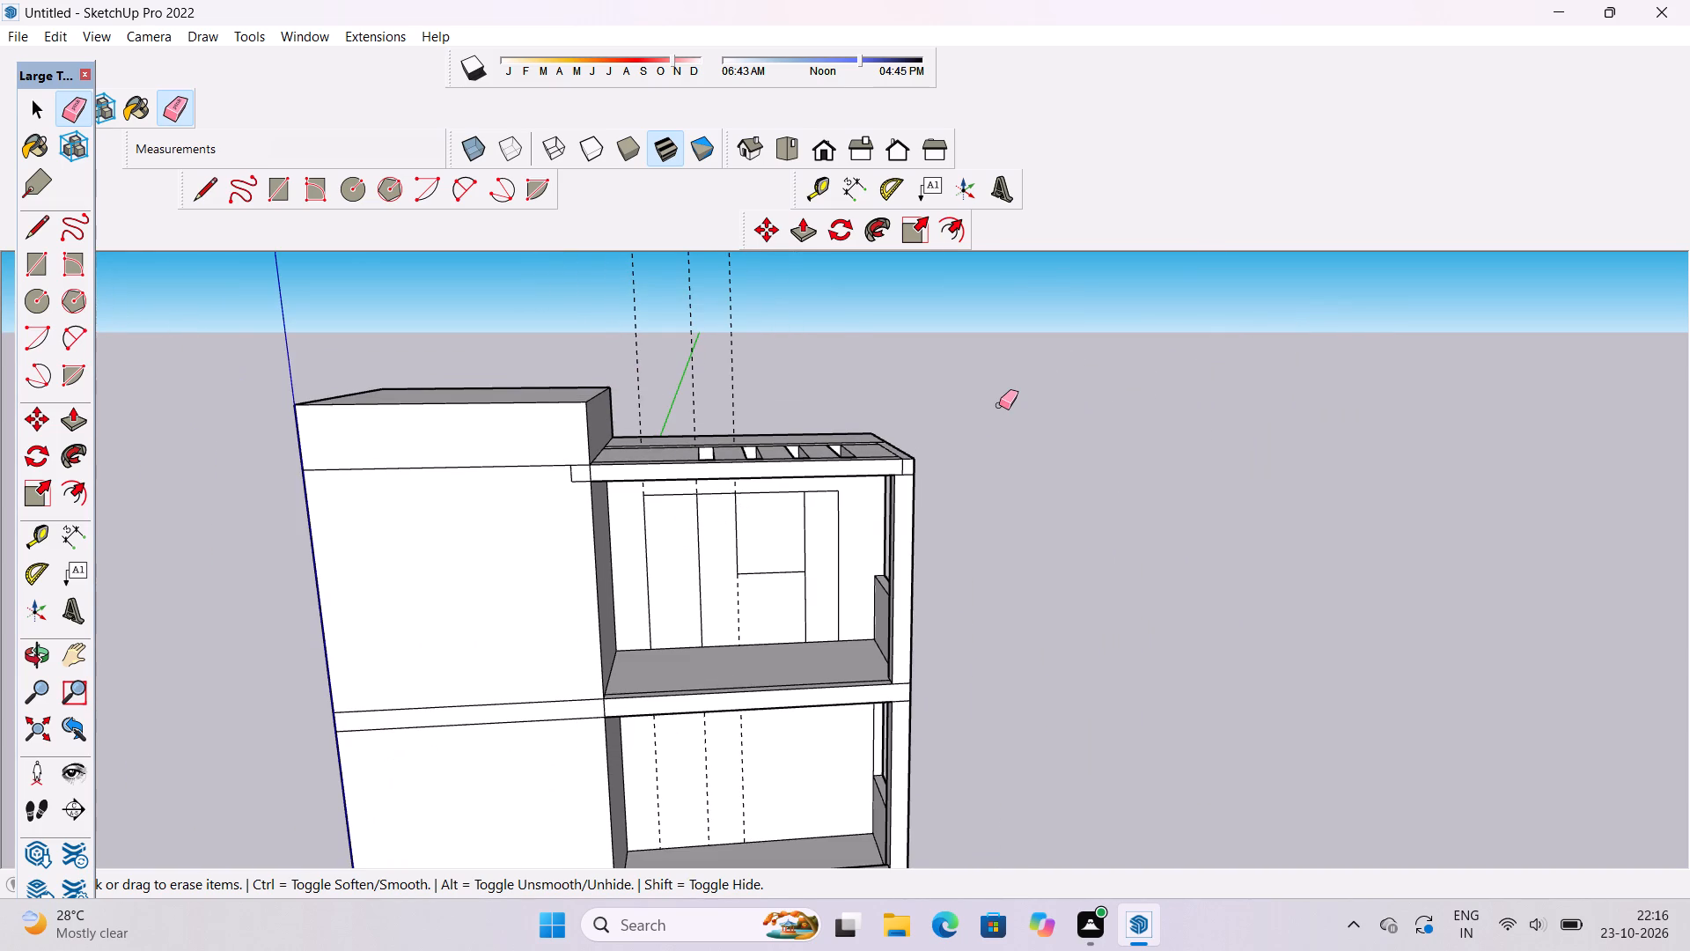
scroll(999, 405, "down", 3)
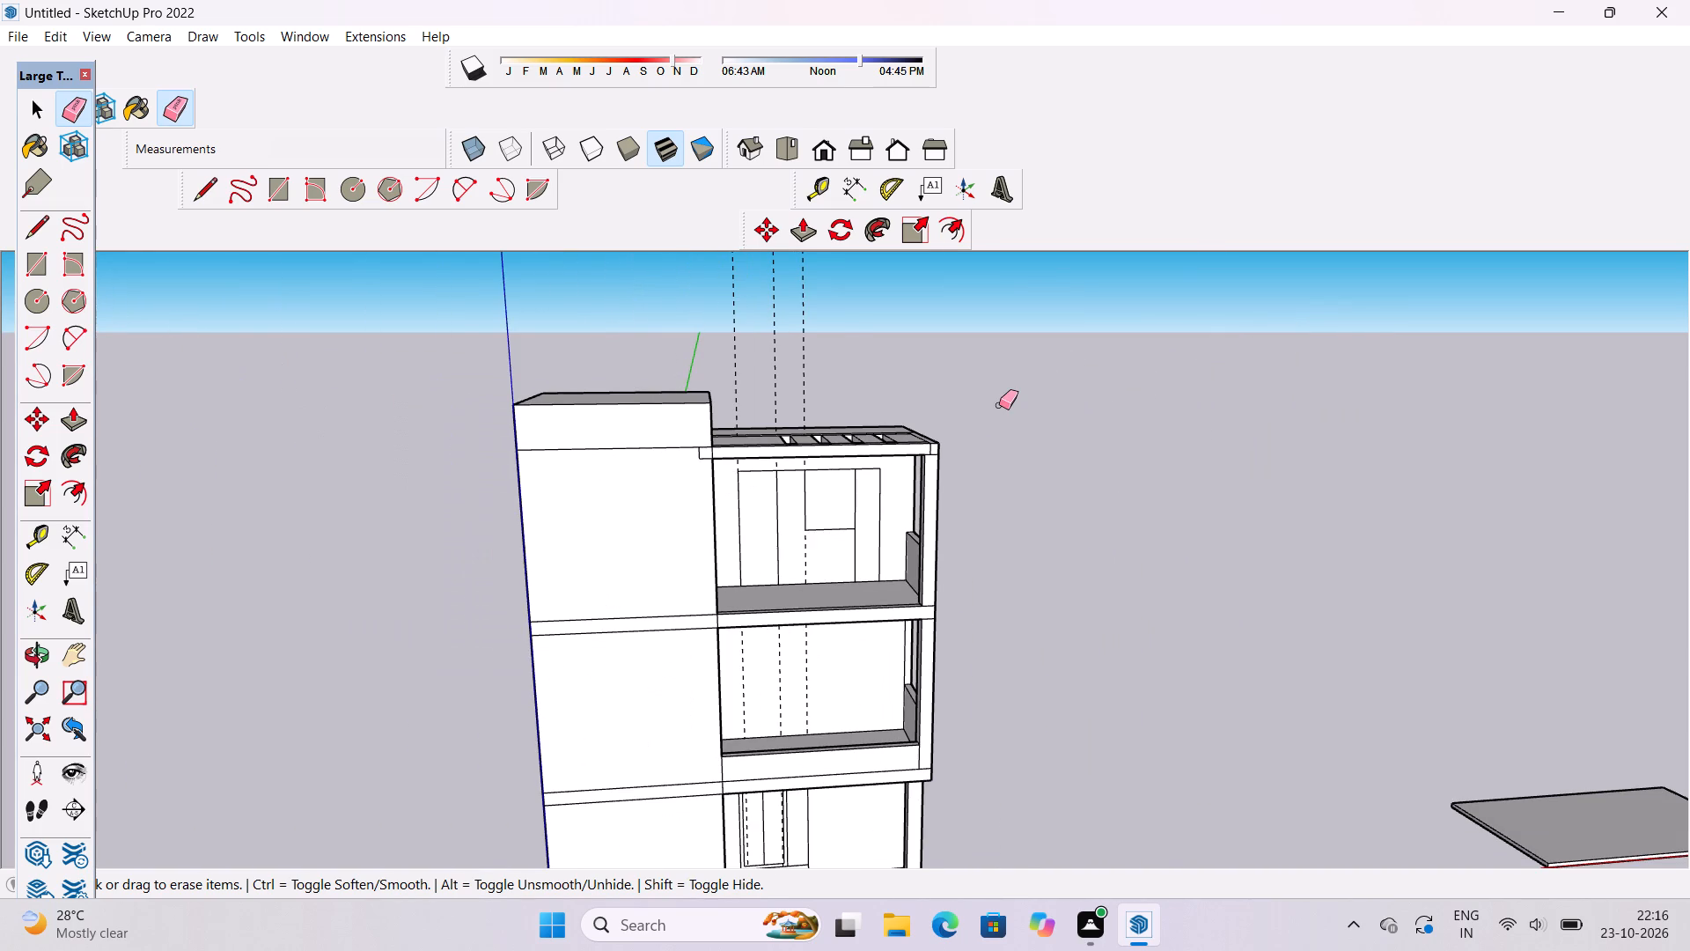
scroll(999, 405, "down", 3)
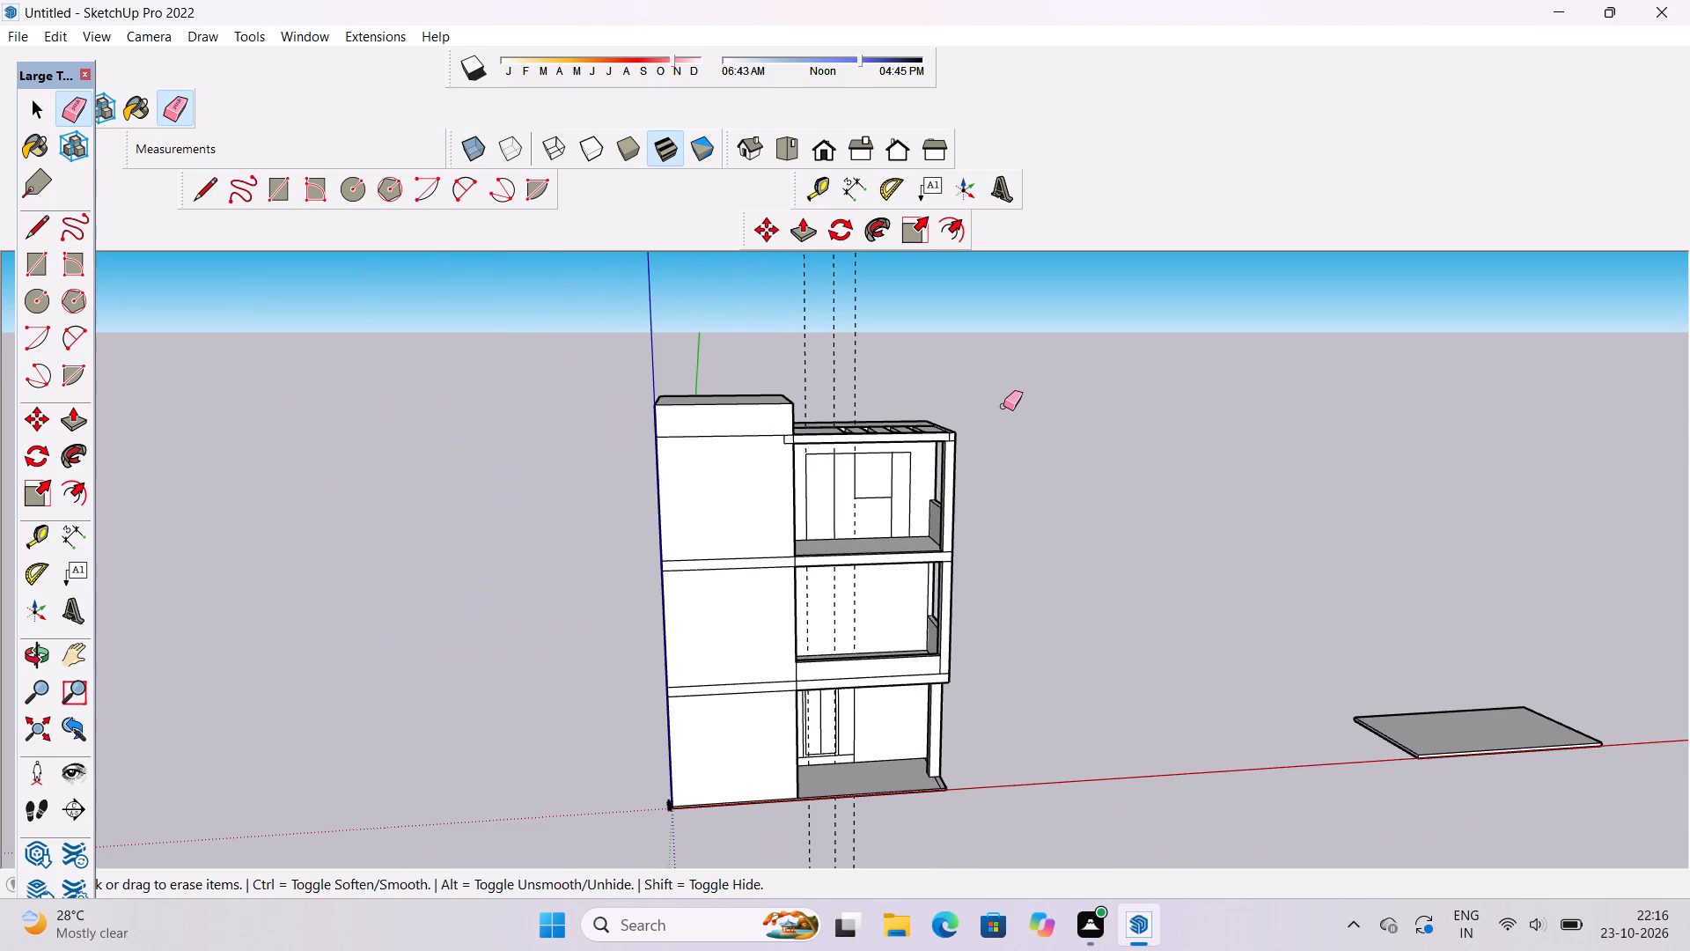
scroll(542, 494, "down", 4)
scroll(705, 542, "up", 4)
scroll(559, 589, "down", 3)
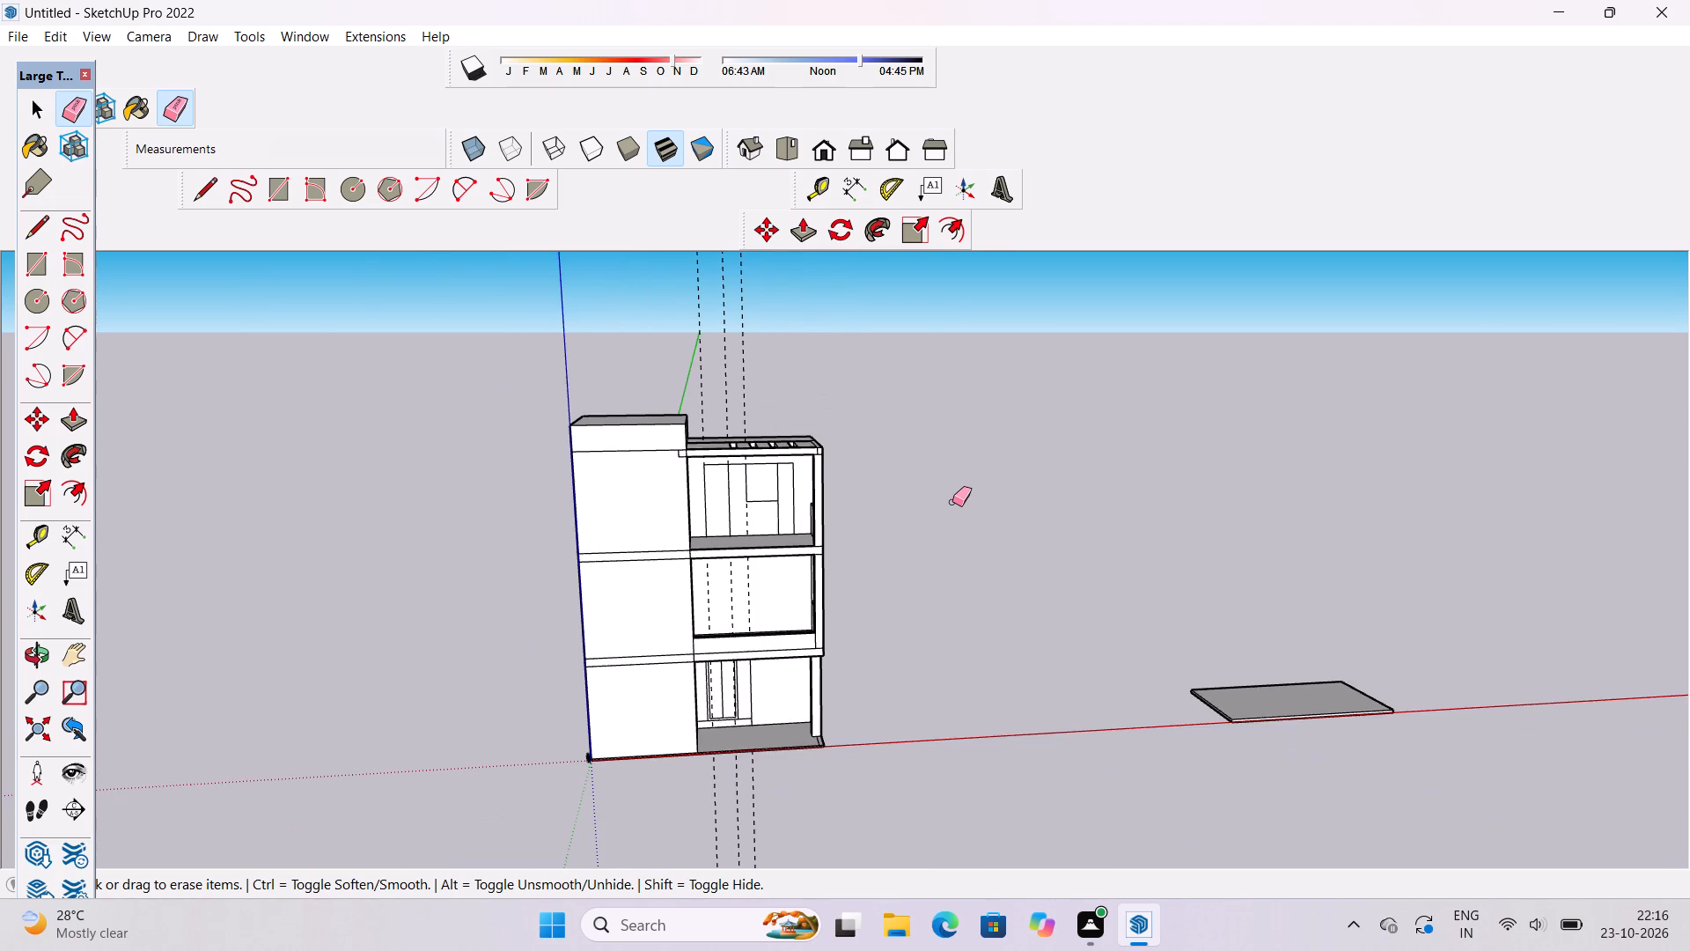
scroll(952, 493, "up", 4)
scroll(806, 486, "down", 2)
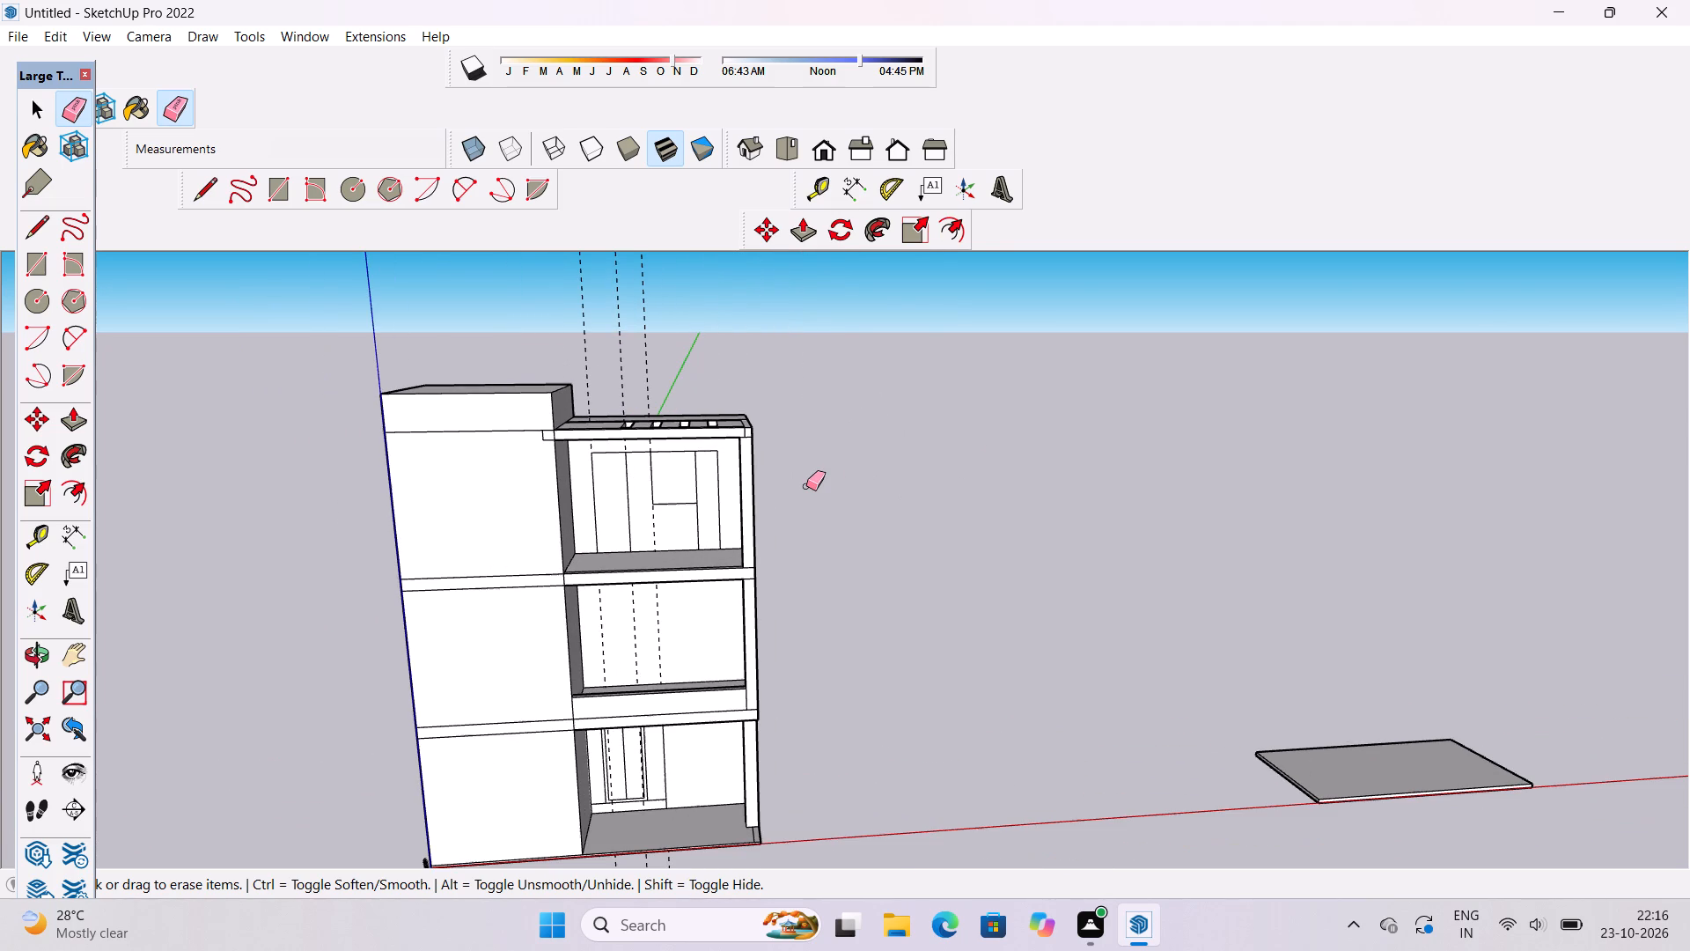
scroll(835, 457, "up", 3)
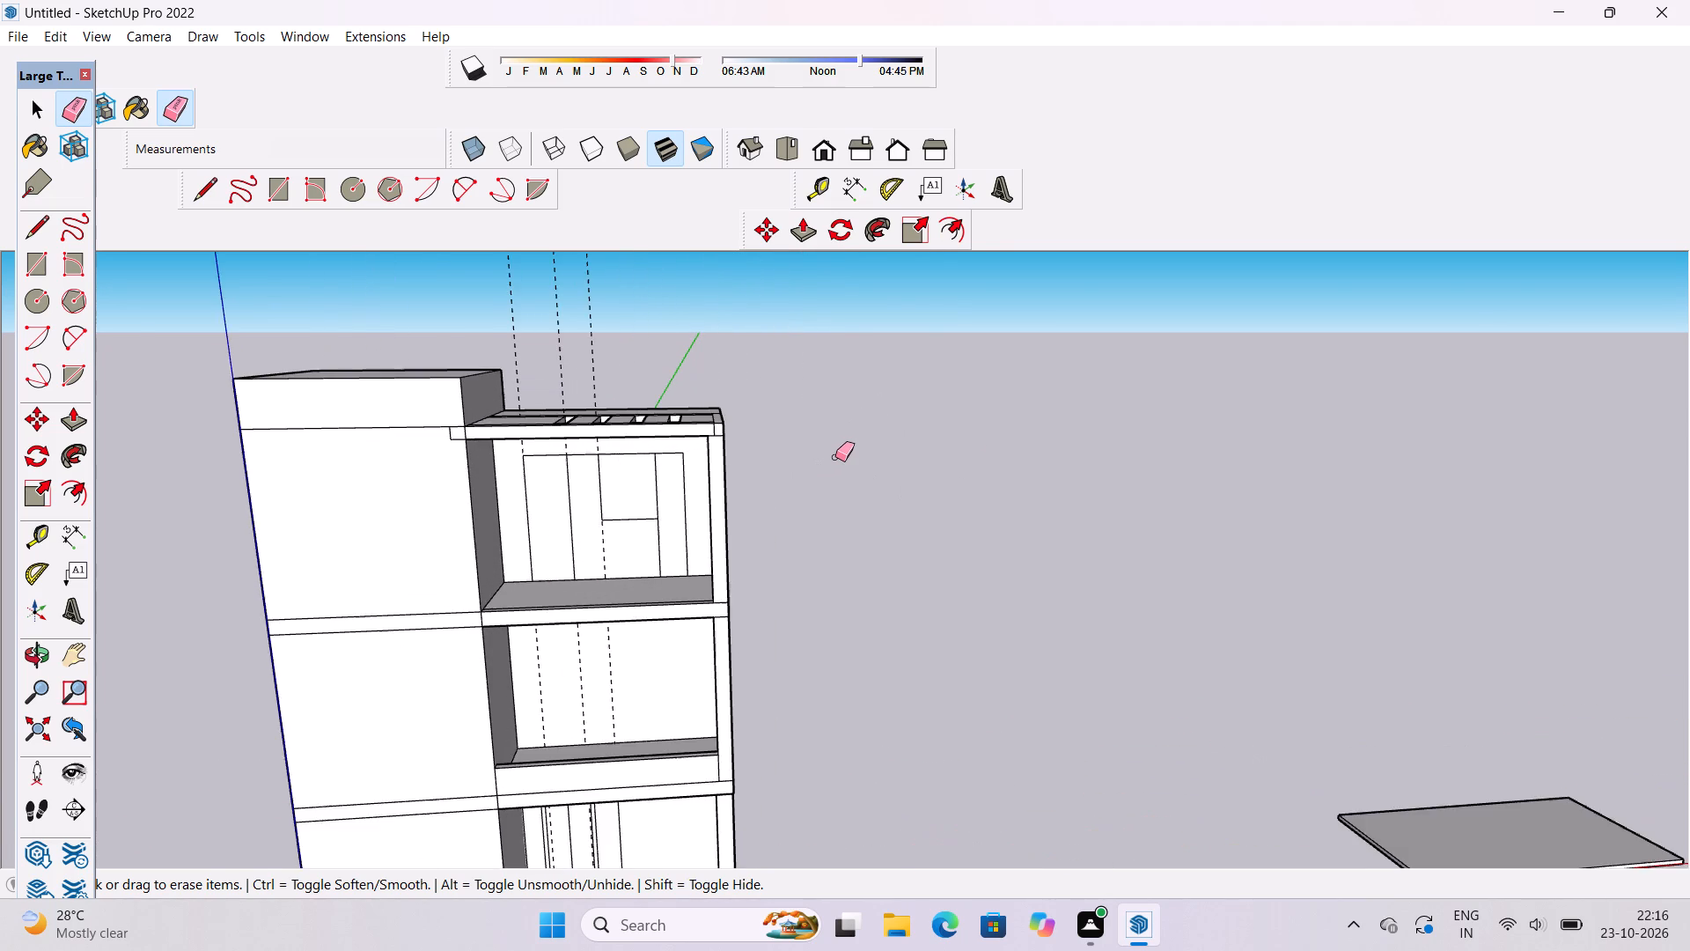
scroll(835, 457, "up", 1)
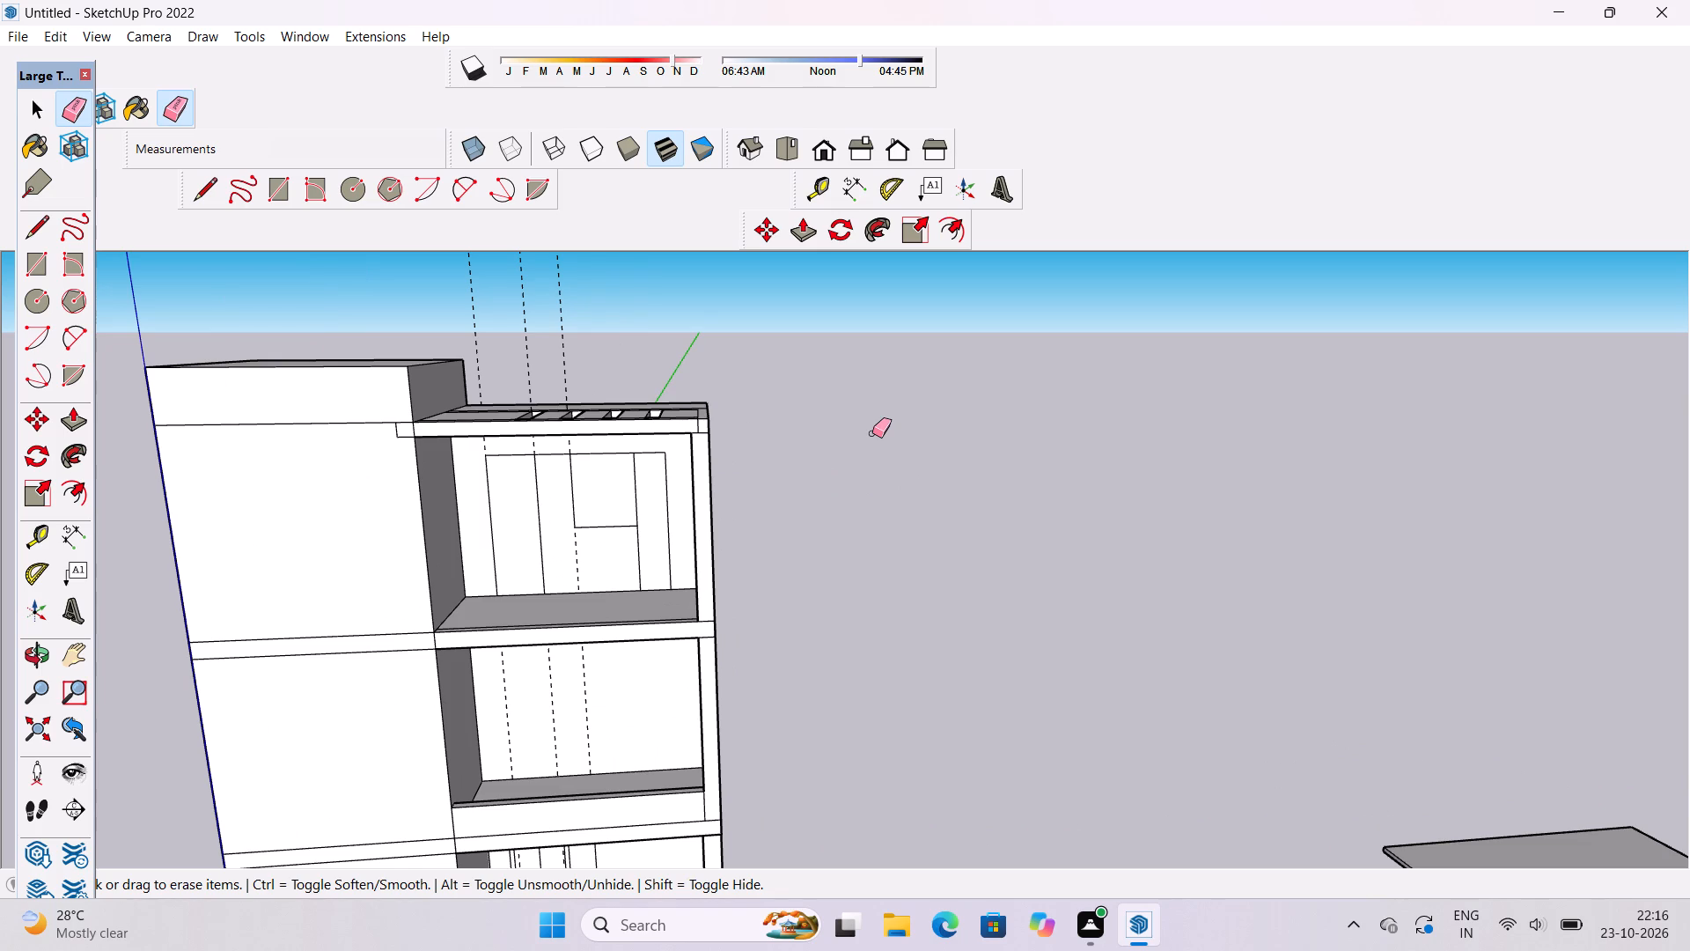
scroll(872, 433, "down", 4)
scroll(872, 433, "up", 5)
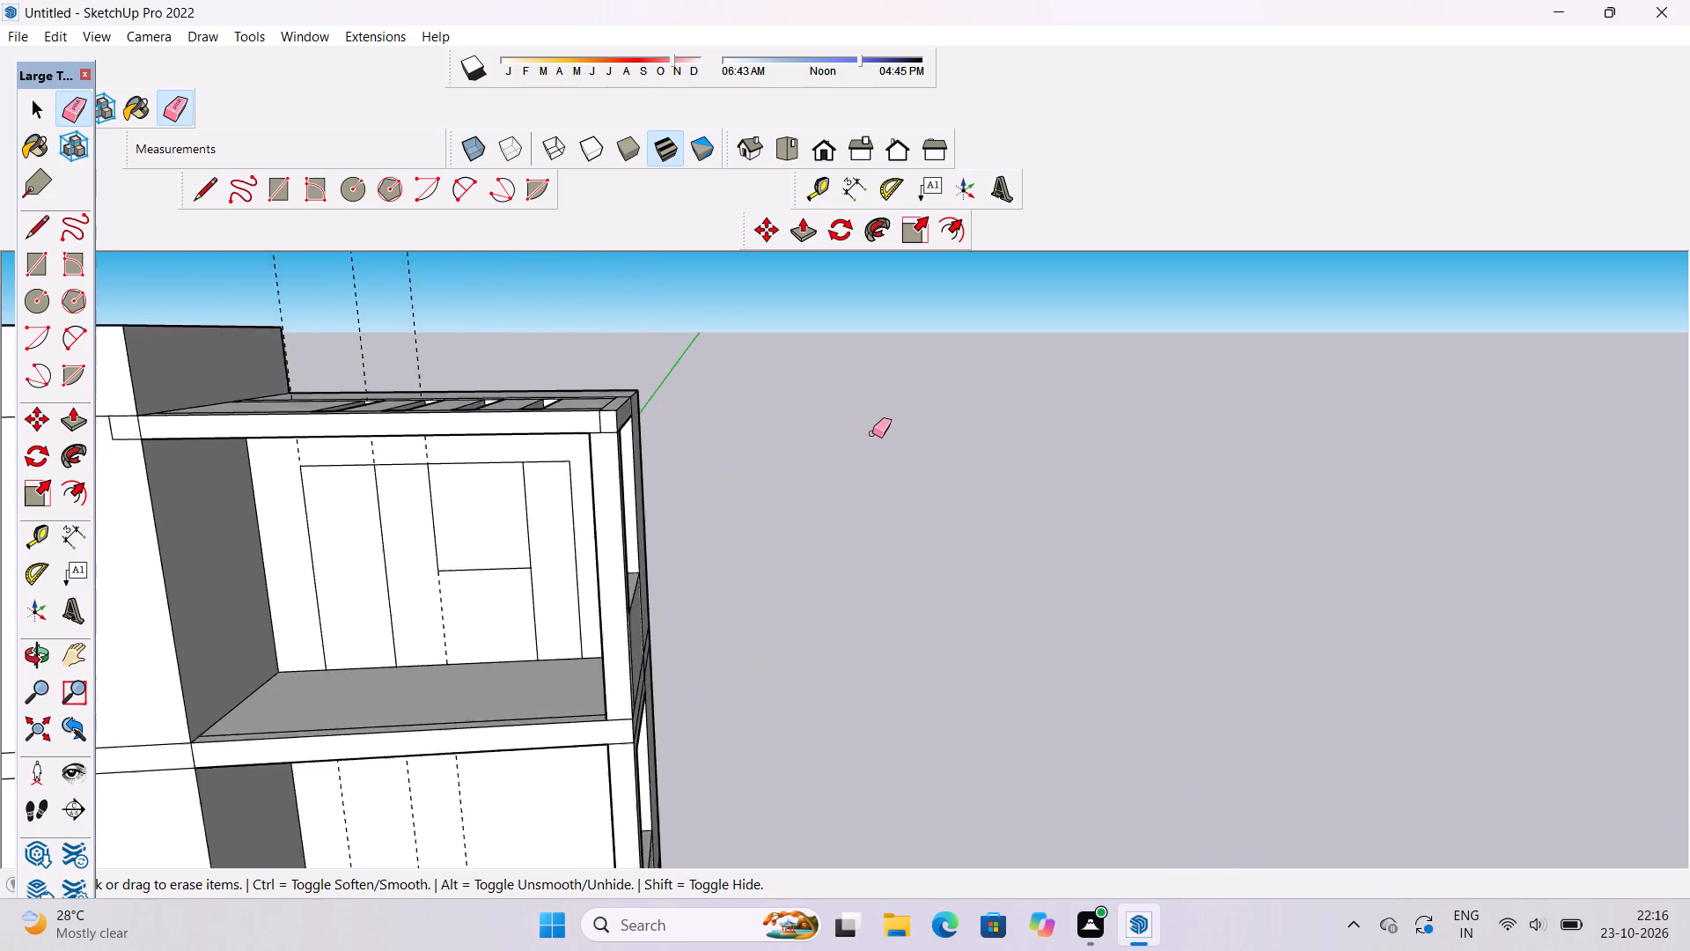
scroll(872, 433, "up", 5)
scroll(872, 433, "down", 2)
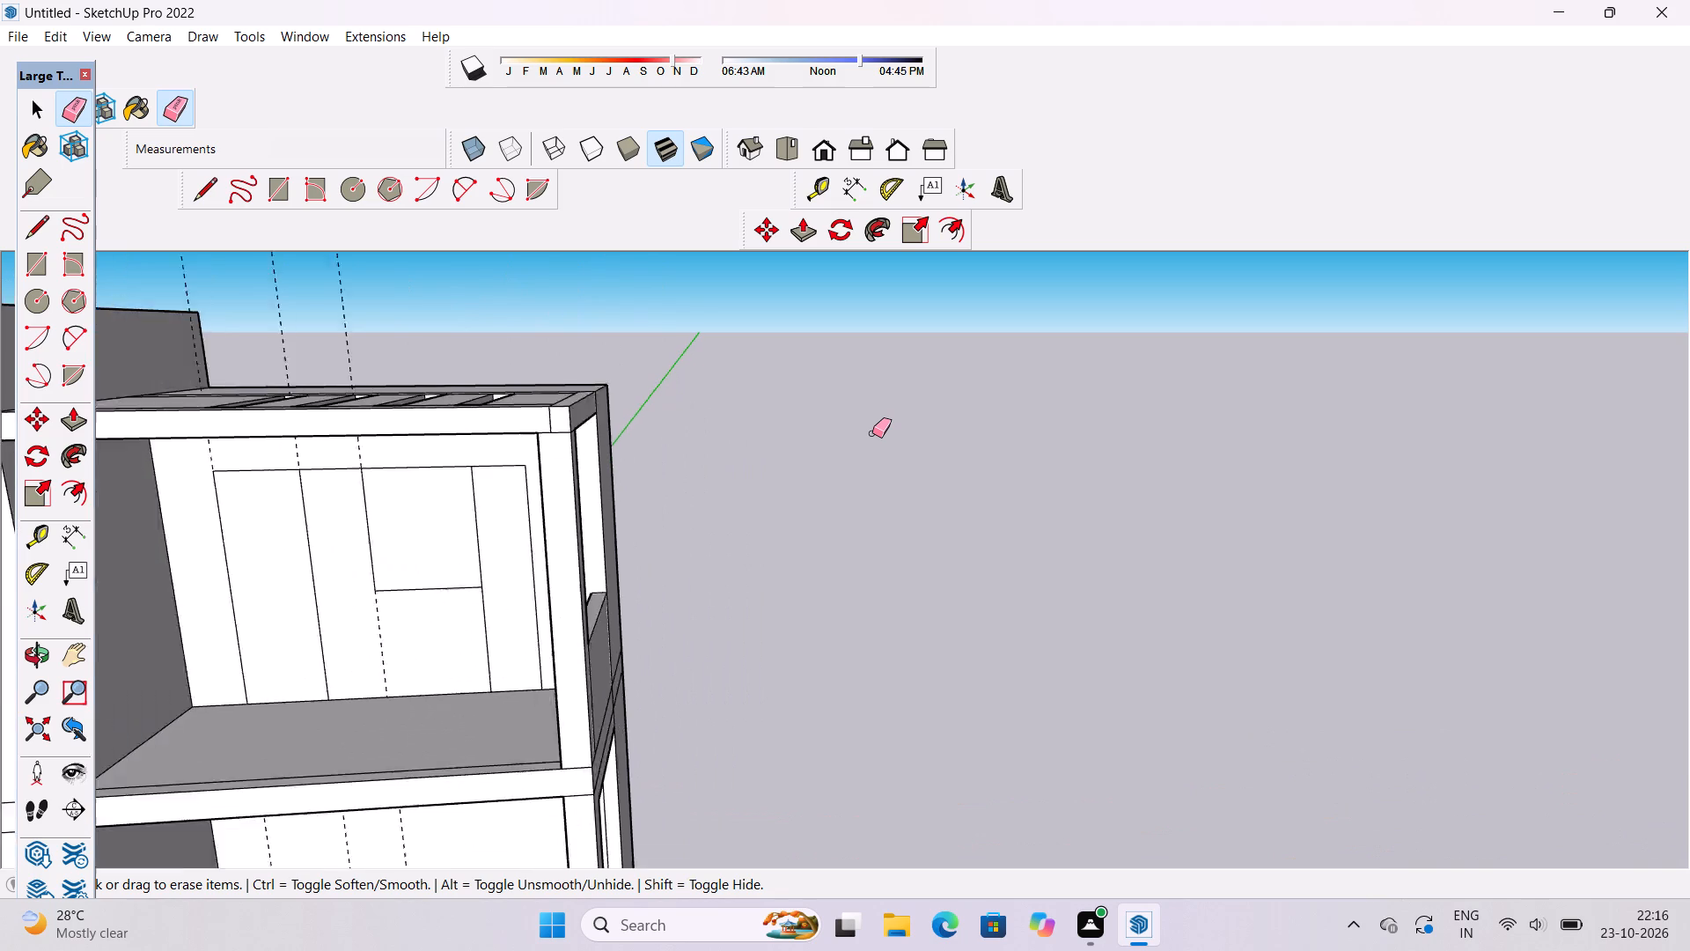
scroll(872, 433, "down", 3)
scroll(872, 433, "up", 5)
scroll(872, 433, "down", 2)
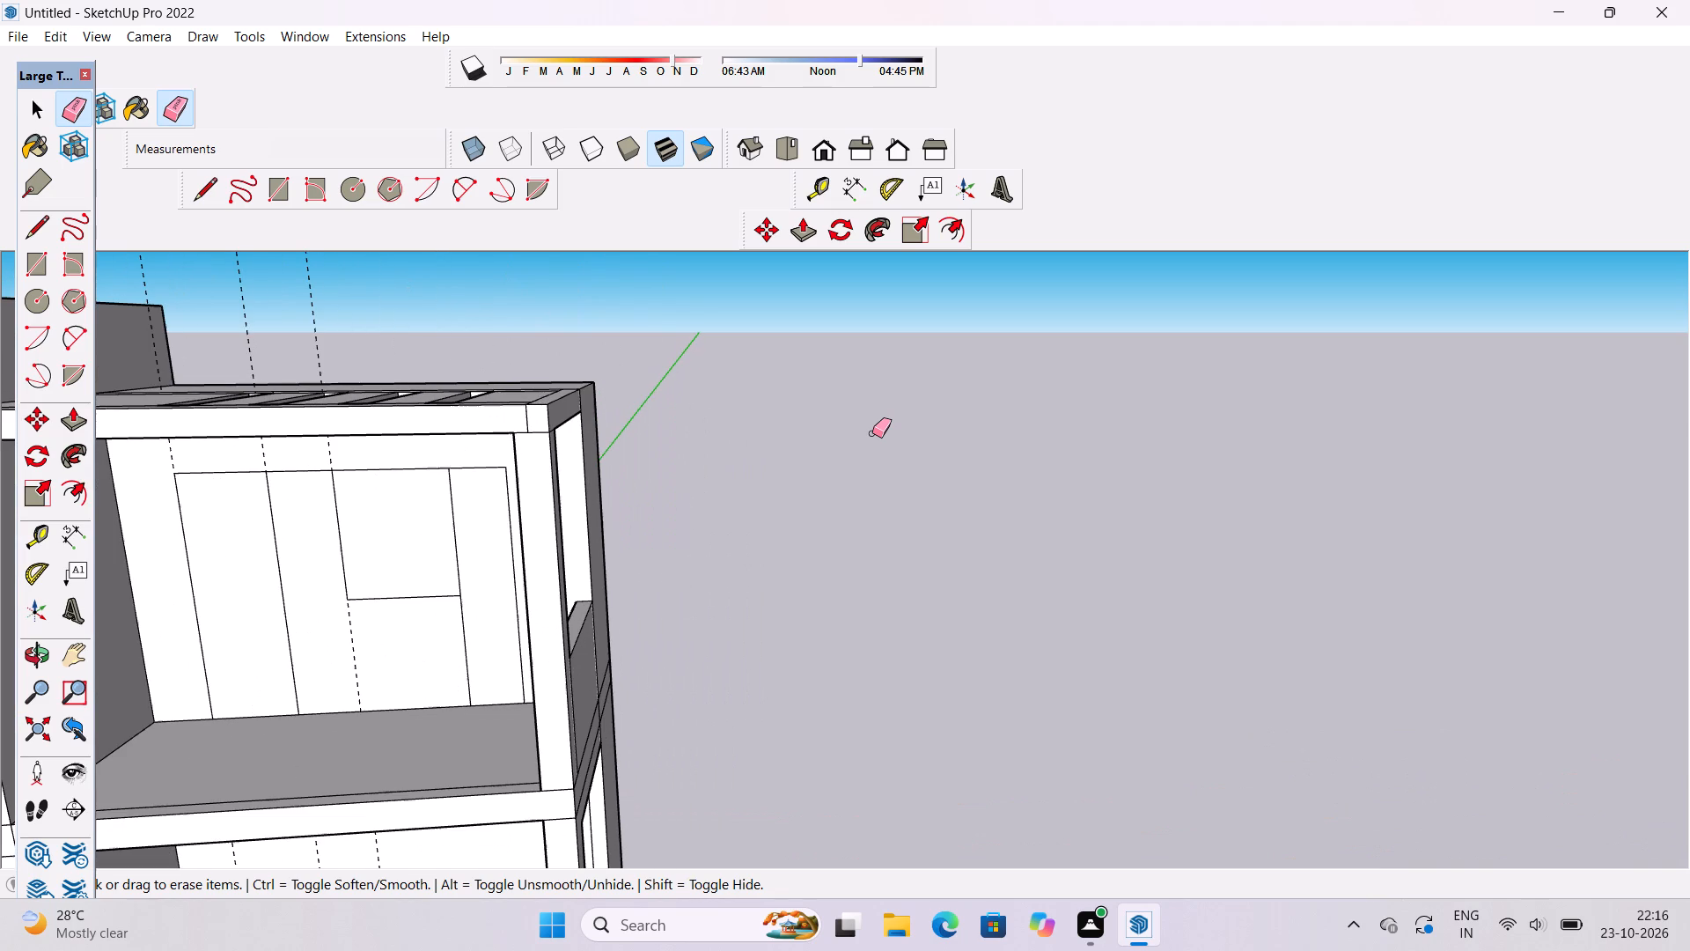
scroll(872, 433, "down", 1)
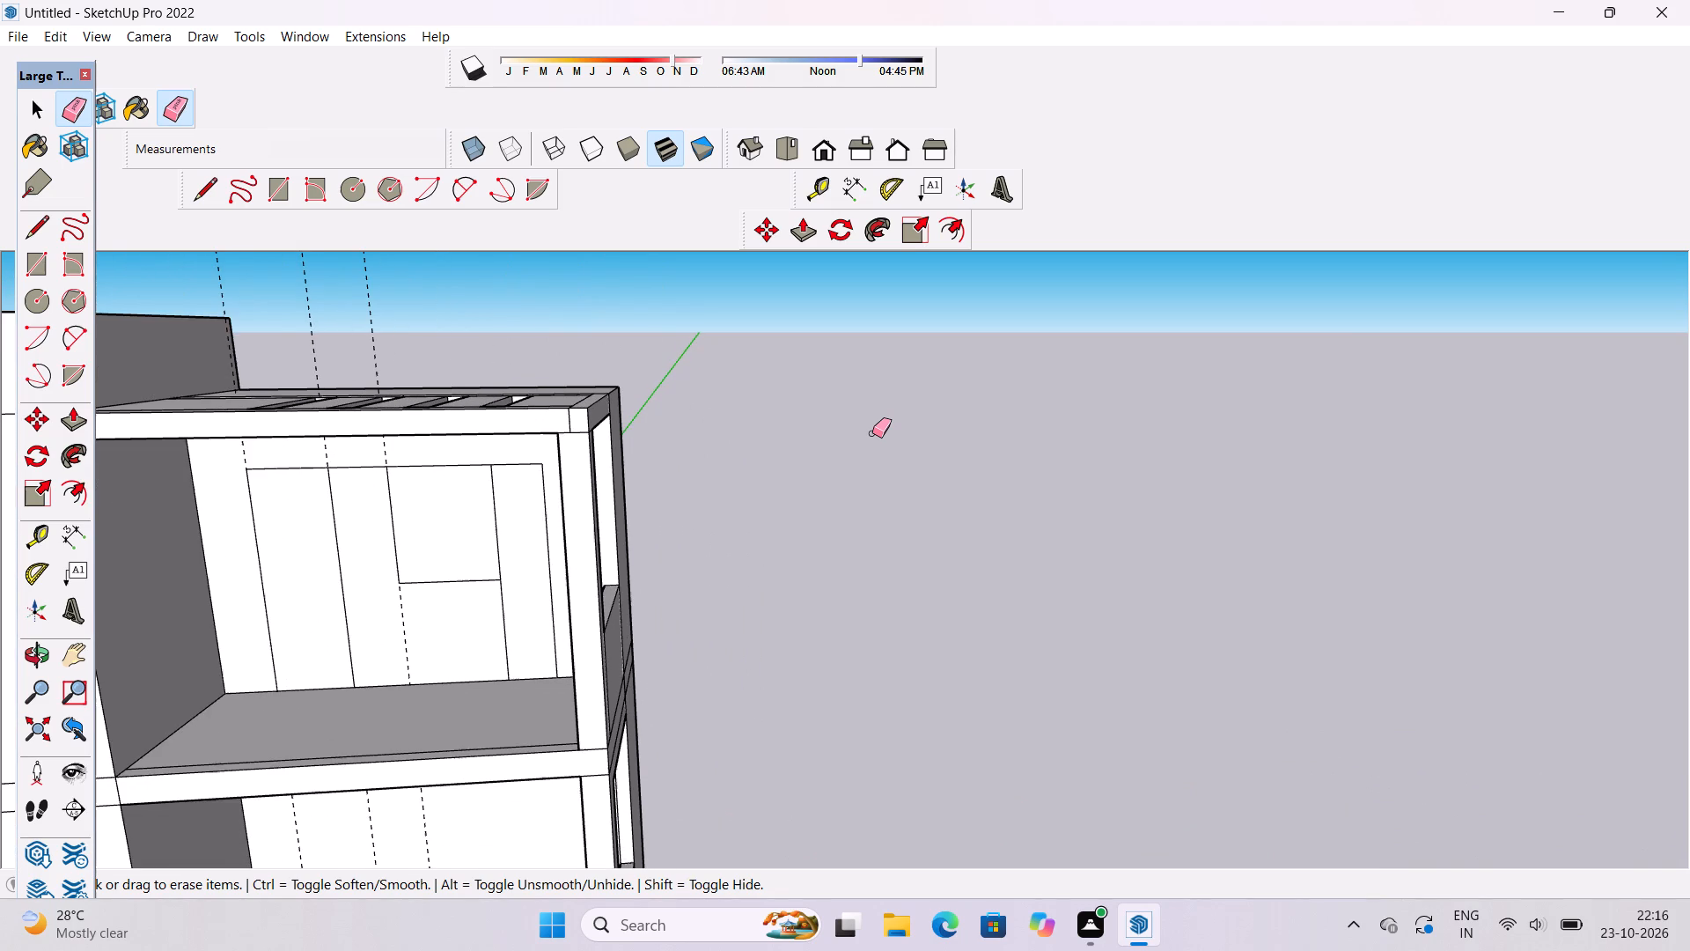
scroll(872, 433, "down", 3)
scroll(872, 433, "up", 1)
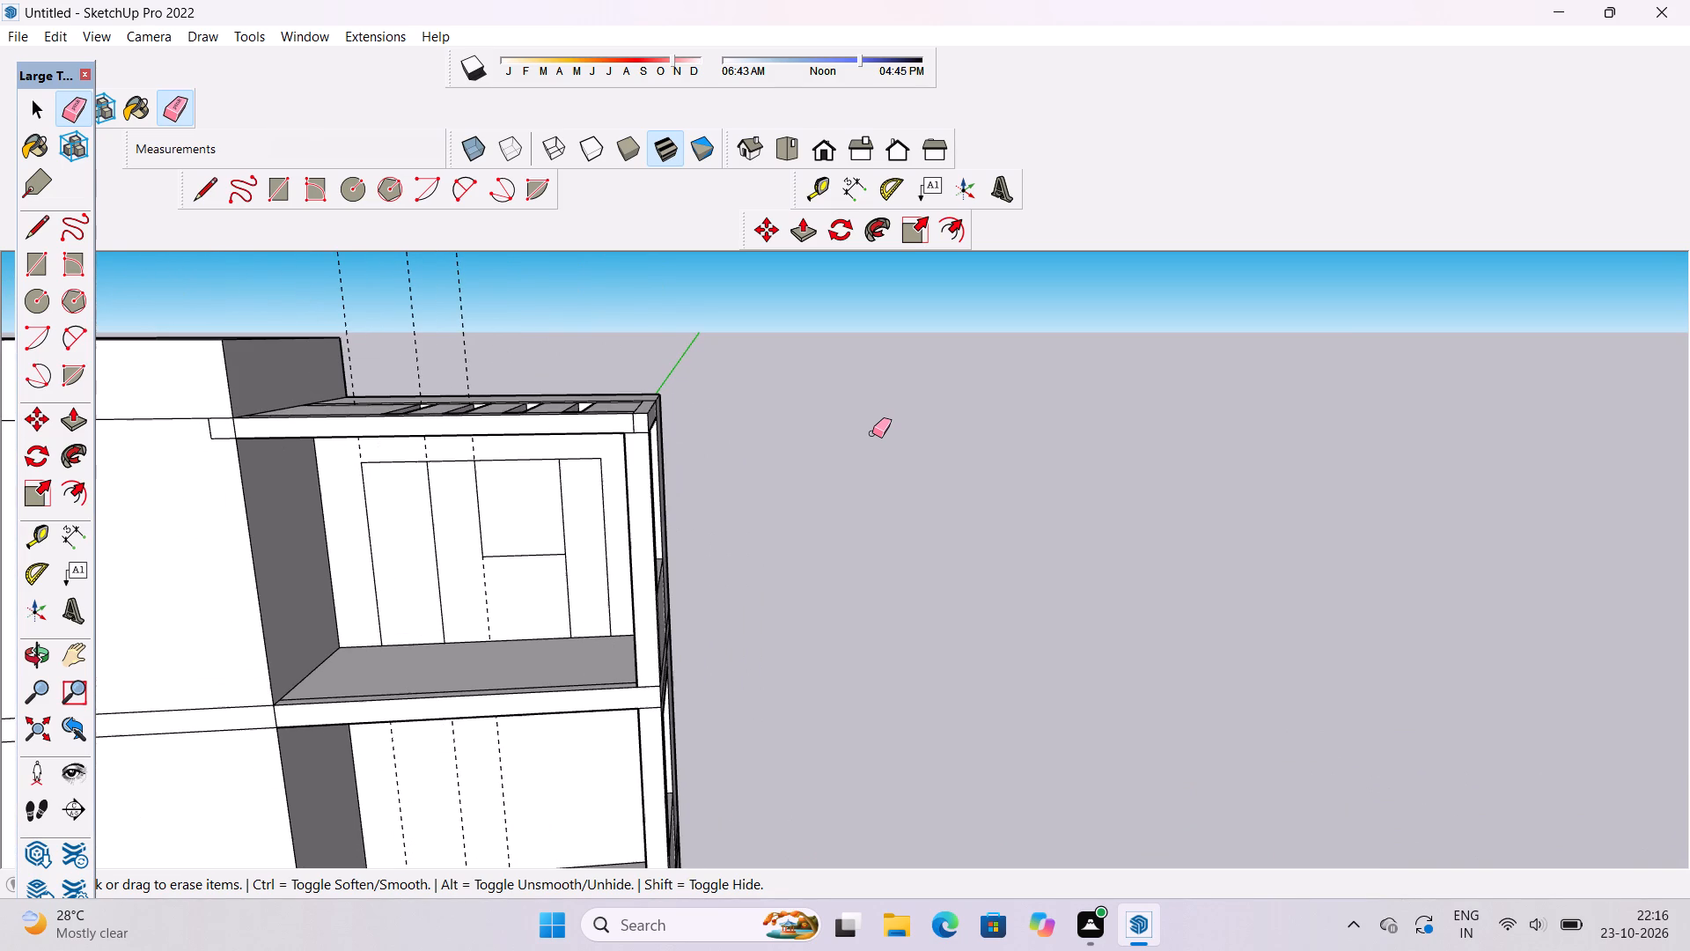
scroll(874, 432, "down", 3)
key("o")
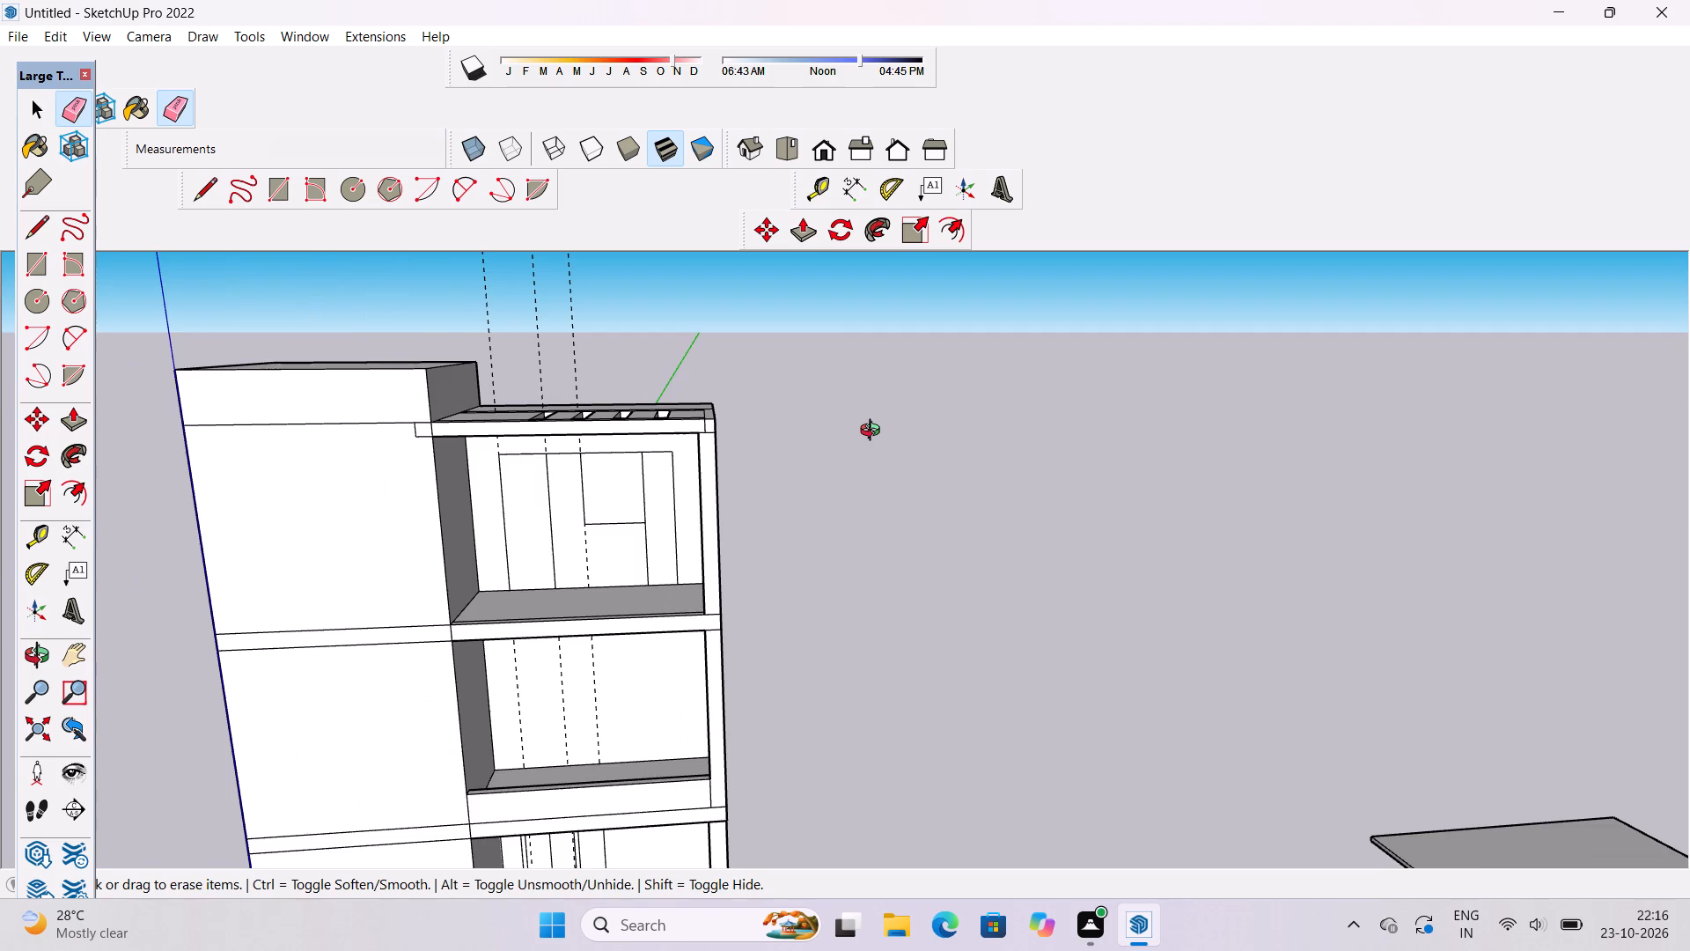
scroll(865, 456, "down", 3)
left_click_drag(748, 542, 841, 562, "shift")
scroll(731, 690, "up", 3)
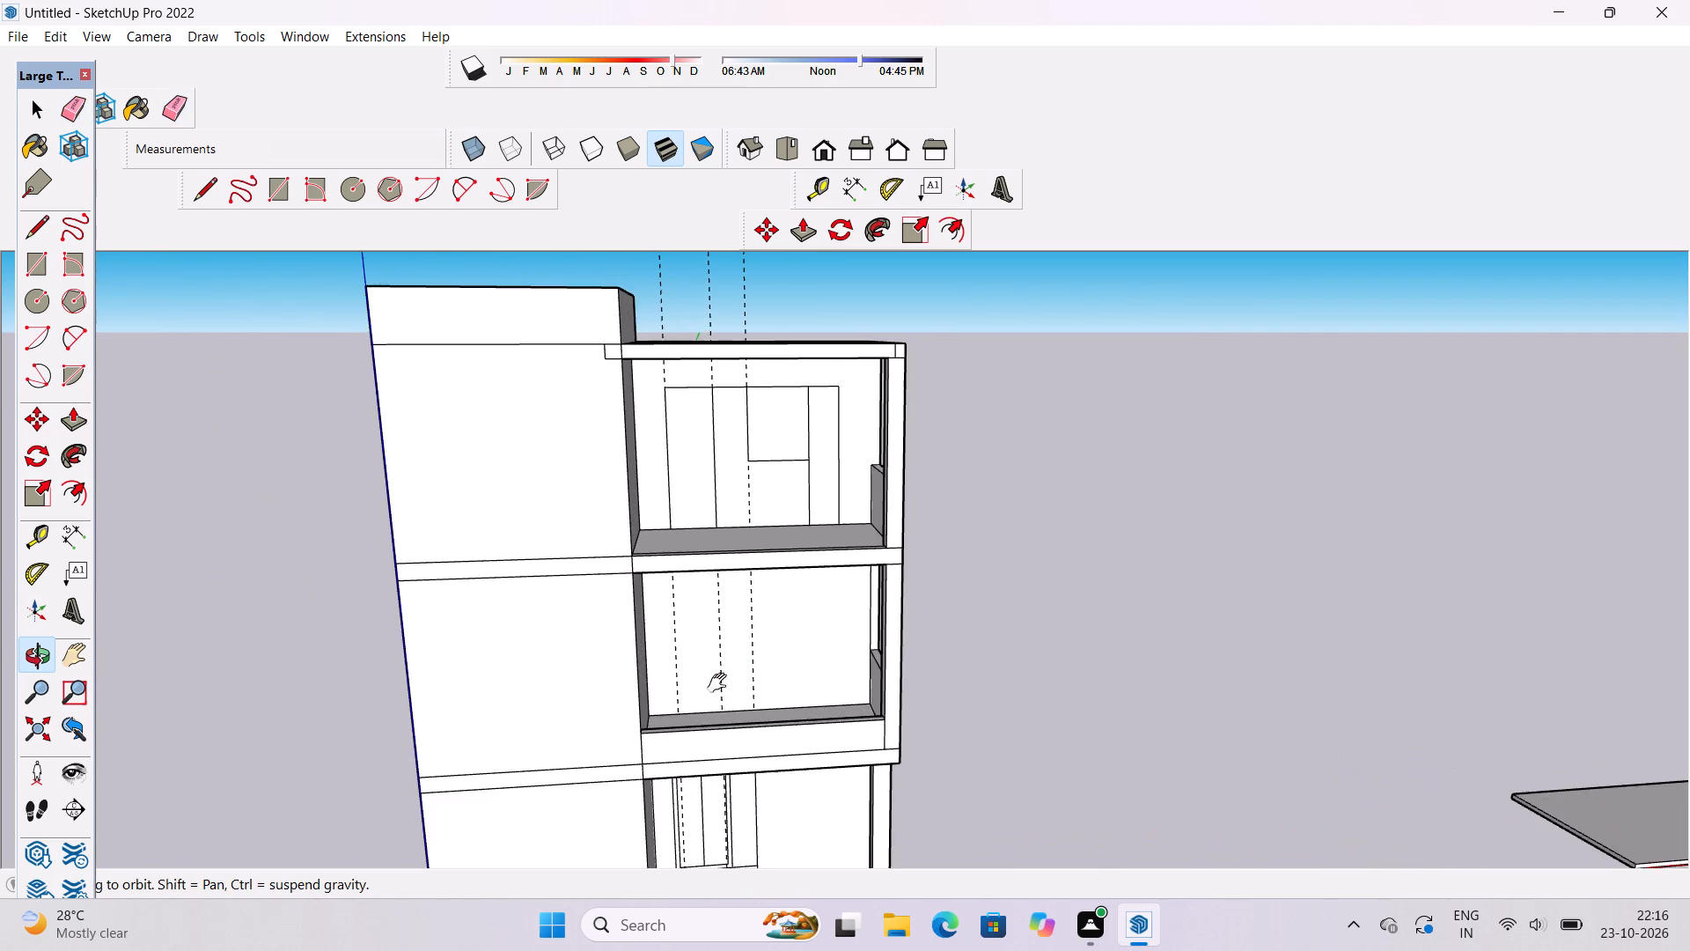
left_click_drag(721, 682, 736, 577, "shift")
left_click_drag(811, 571, 745, 607)
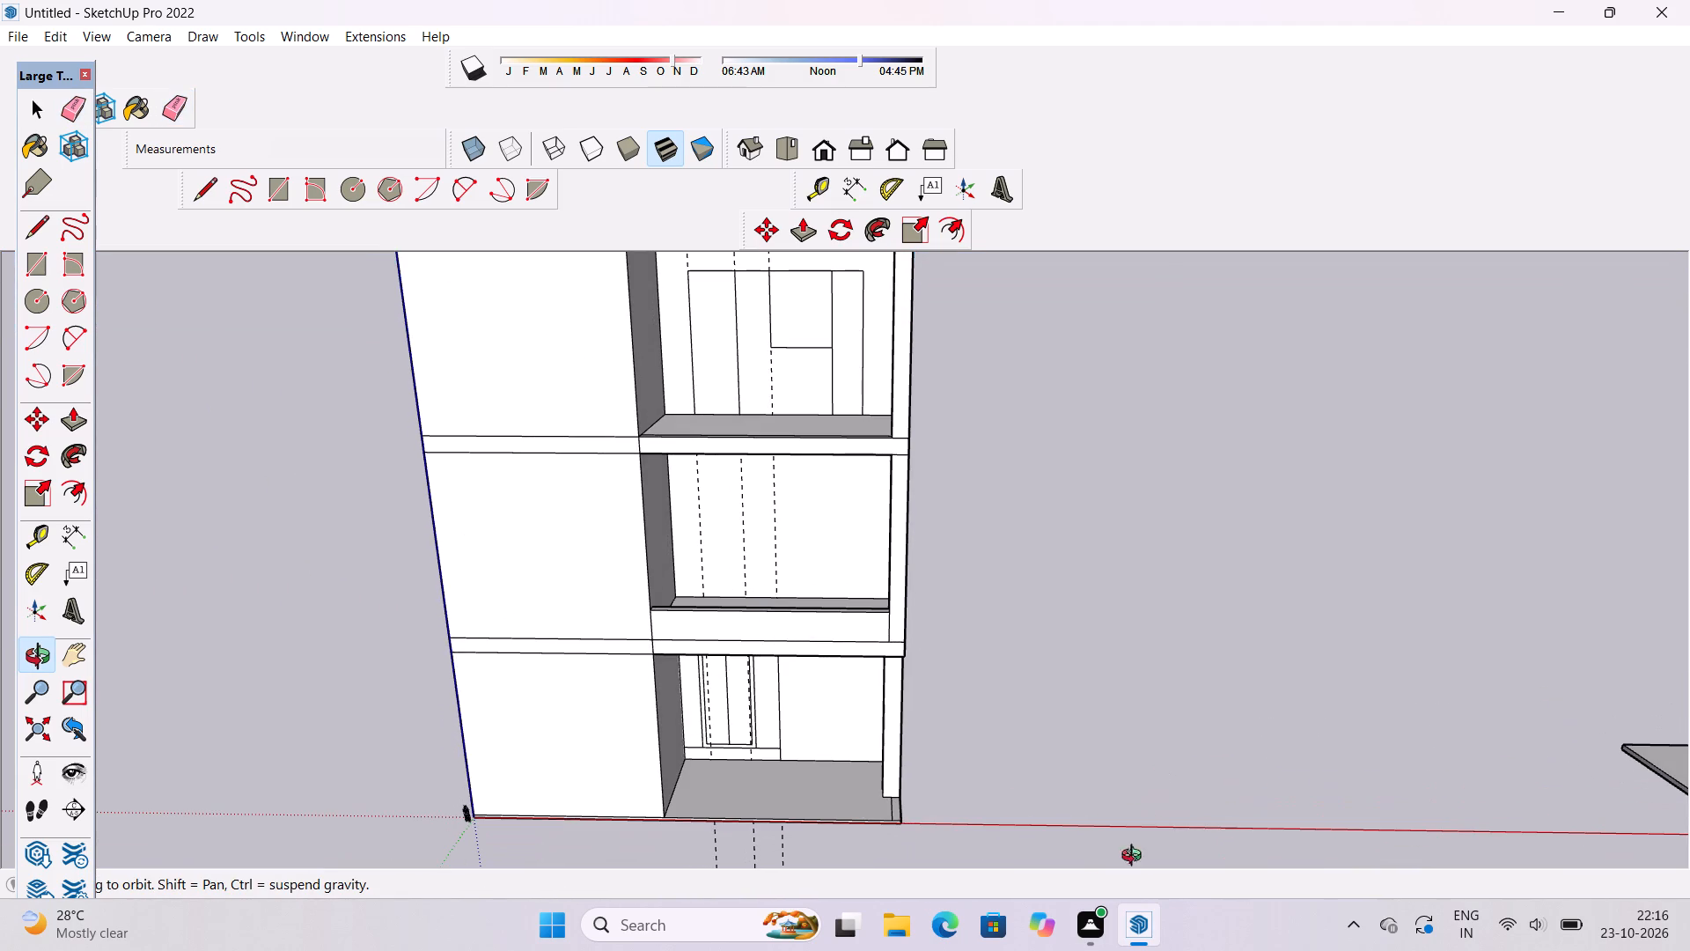
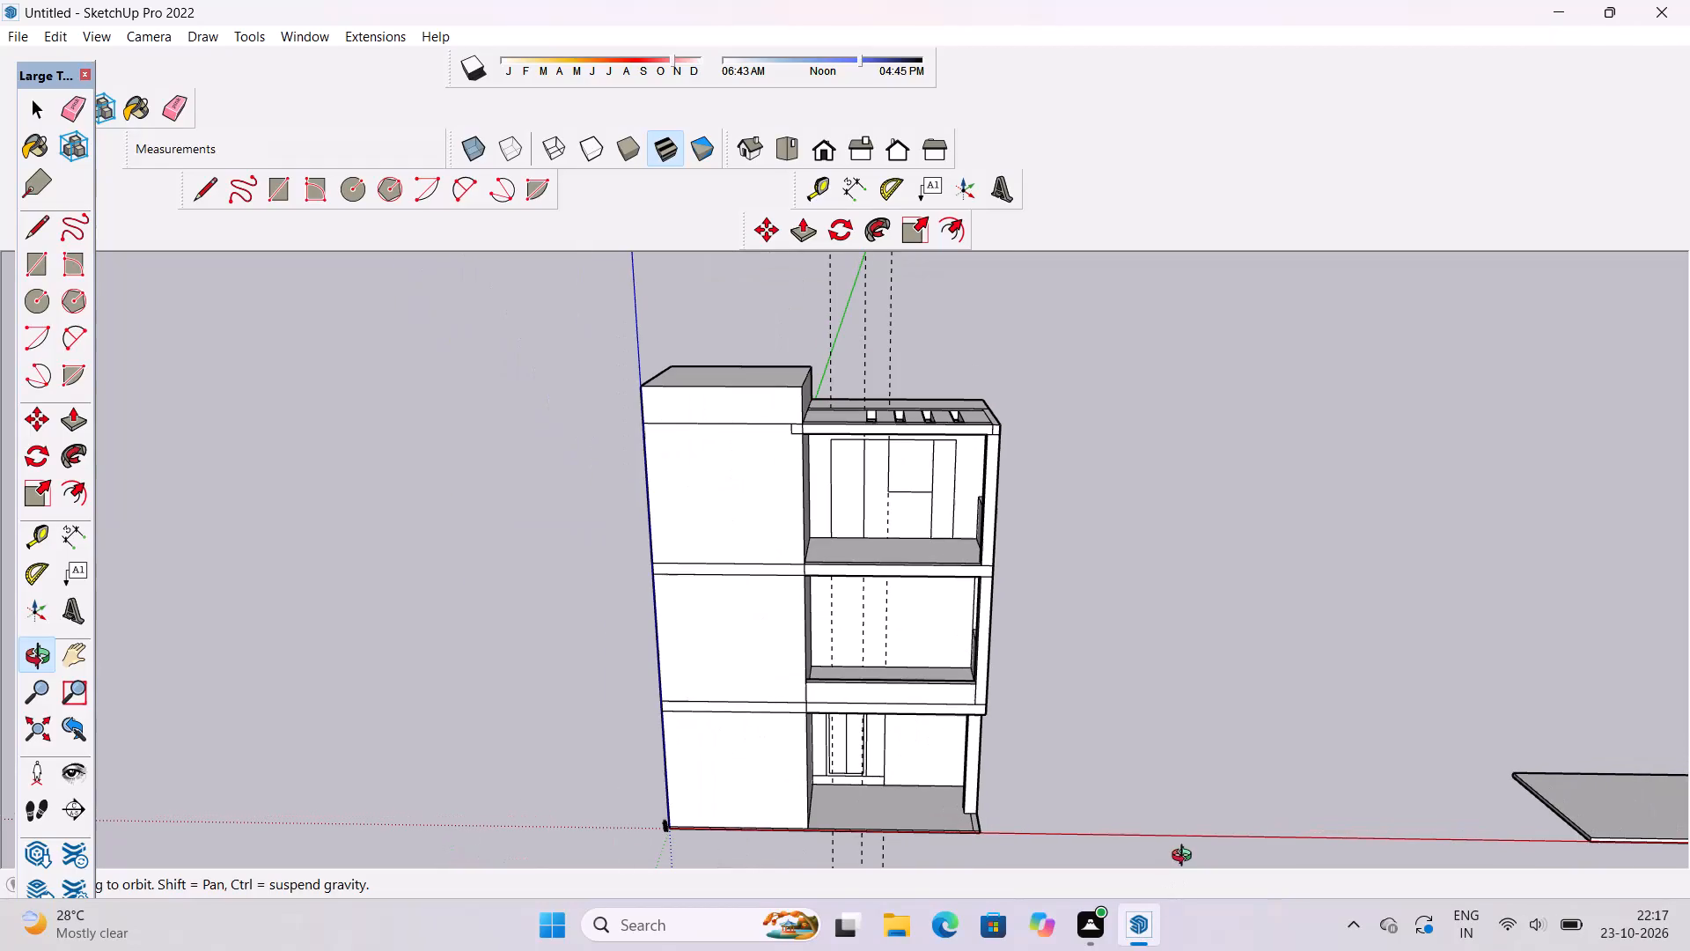
Examine the three-storey building from several sides and the door and window outlines on the top-floor balcony's back wall.
left_click_drag(912, 666, 932, 572)
scroll(906, 571, "up", 1)
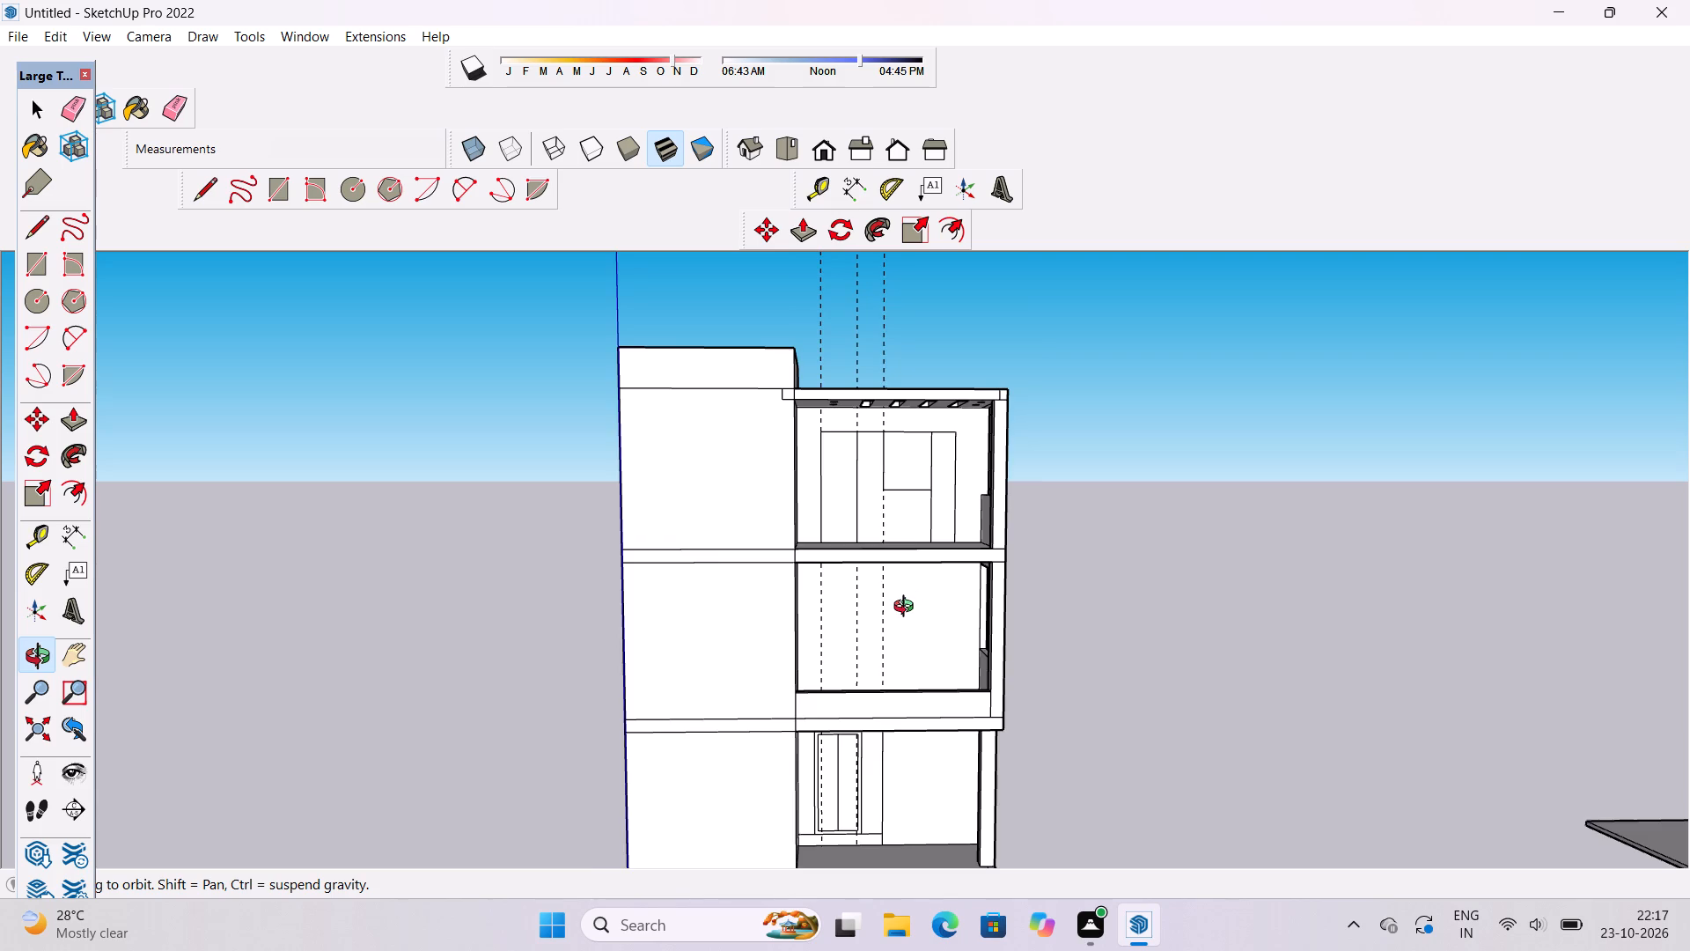
scroll(907, 607, "up", 2)
left_click_drag(919, 584, 936, 498, "shift")
left_click_drag(1040, 454, 931, 498)
scroll(899, 519, "down", 2)
left_click_drag(899, 519, 926, 574, "shift")
left_click_drag(868, 619, 1279, 586)
scroll(1121, 590, "up", 3)
scroll(932, 526, "down", 5)
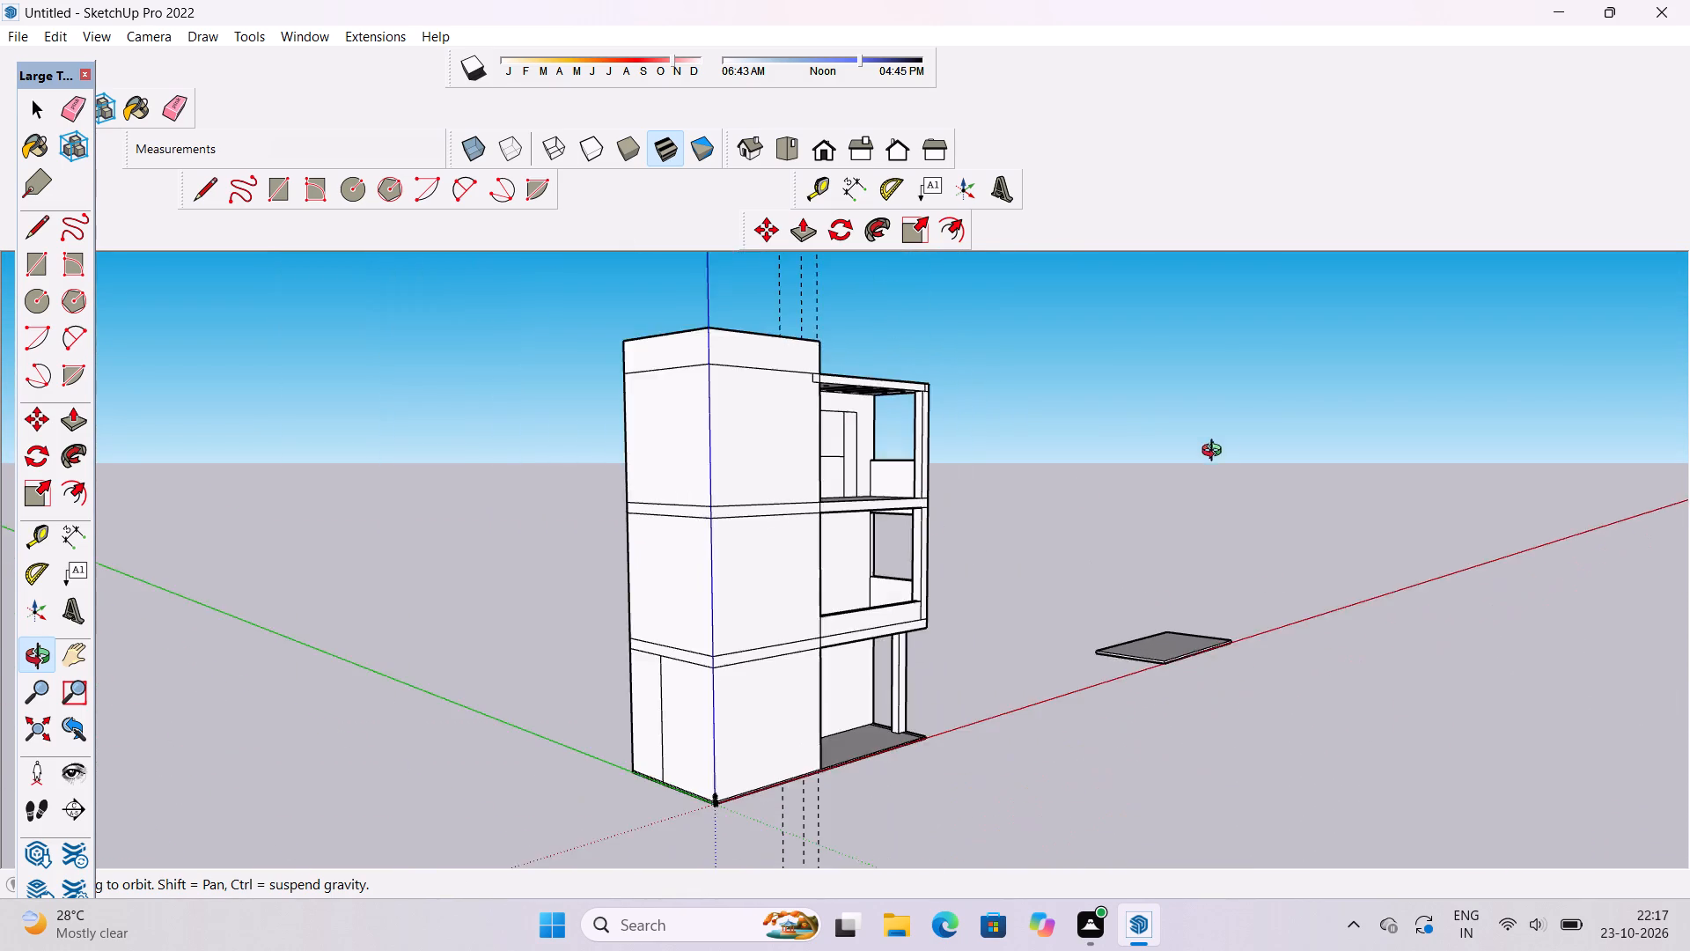
left_click_drag(1205, 453, 606, 626)
left_click_drag(724, 557, 771, 623)
left_click_drag(797, 619, 1104, 432, "shift")
scroll(1087, 427, "up", 4, "shift")
left_click_drag(1045, 453, 982, 521, "shift")
left_click_drag(954, 530, 1056, 480)
scroll(915, 446, "up", 4)
left_click_drag(911, 449, 892, 493, "shift")
left_click_drag(885, 498, 803, 513)
scroll(833, 468, "up", 4)
left_click_drag(843, 461, 841, 488, "shift")
left_click_drag(839, 490, 906, 502)
scroll(915, 498, "up", 3)
left_click_drag(916, 495, 905, 517, "shift")
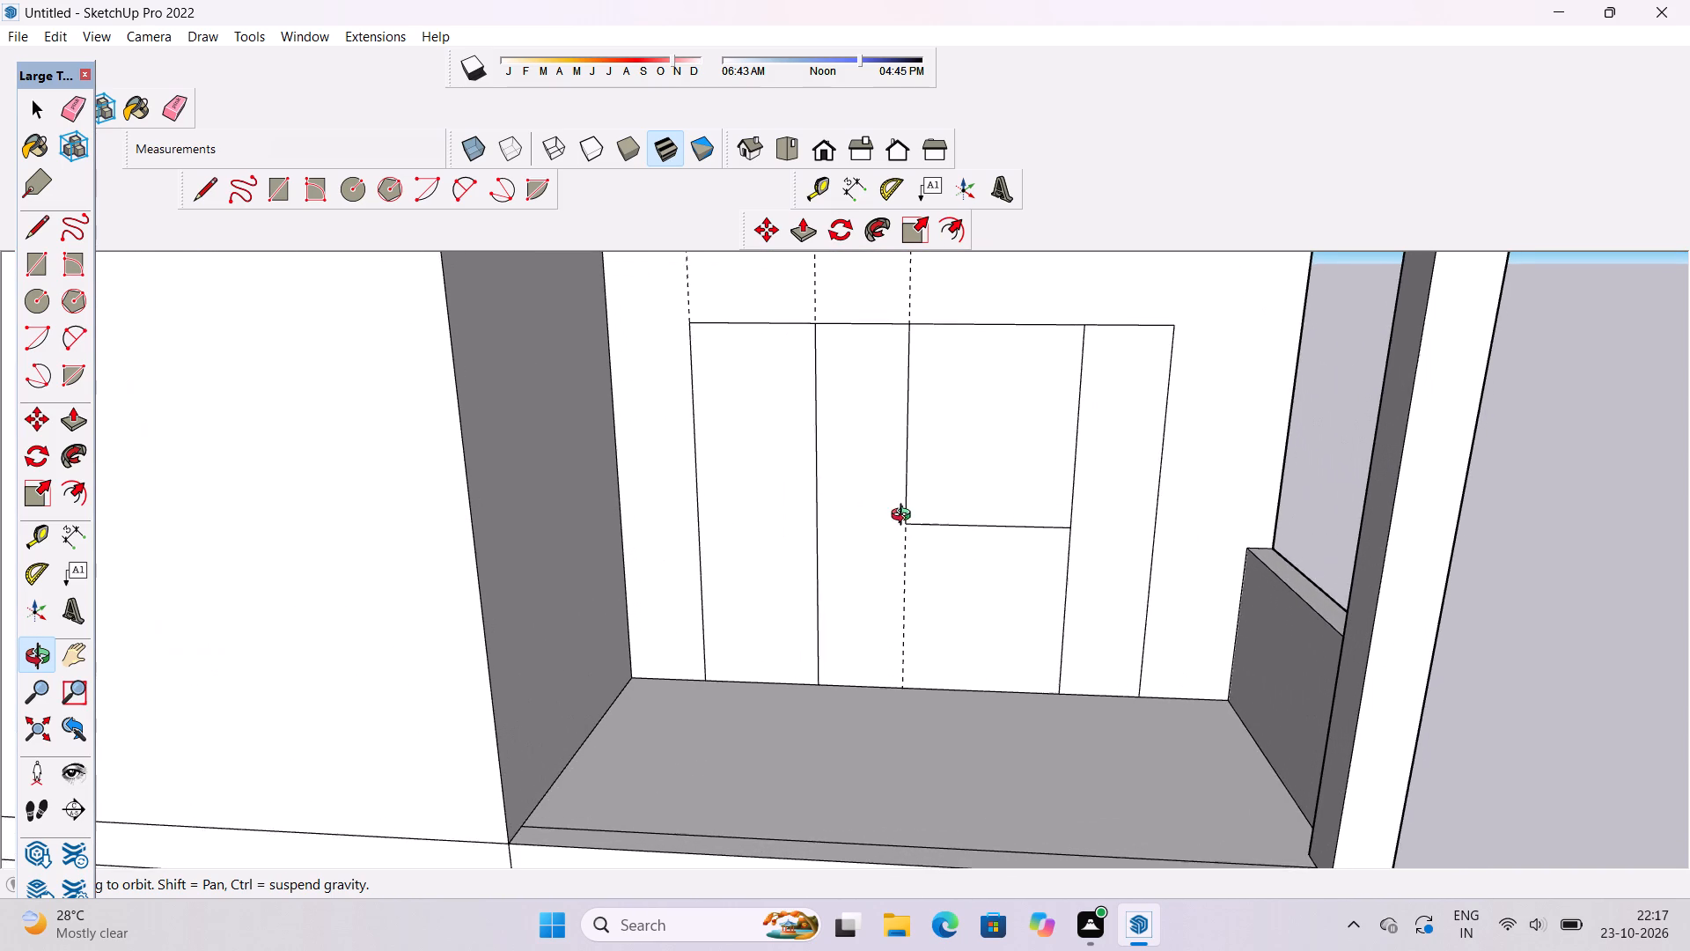
left_click_drag(905, 517, 917, 538)
scroll(817, 535, "down", 3)
left_click_drag(817, 533, 808, 579, "shift")
left_click_drag(807, 579, 851, 471)
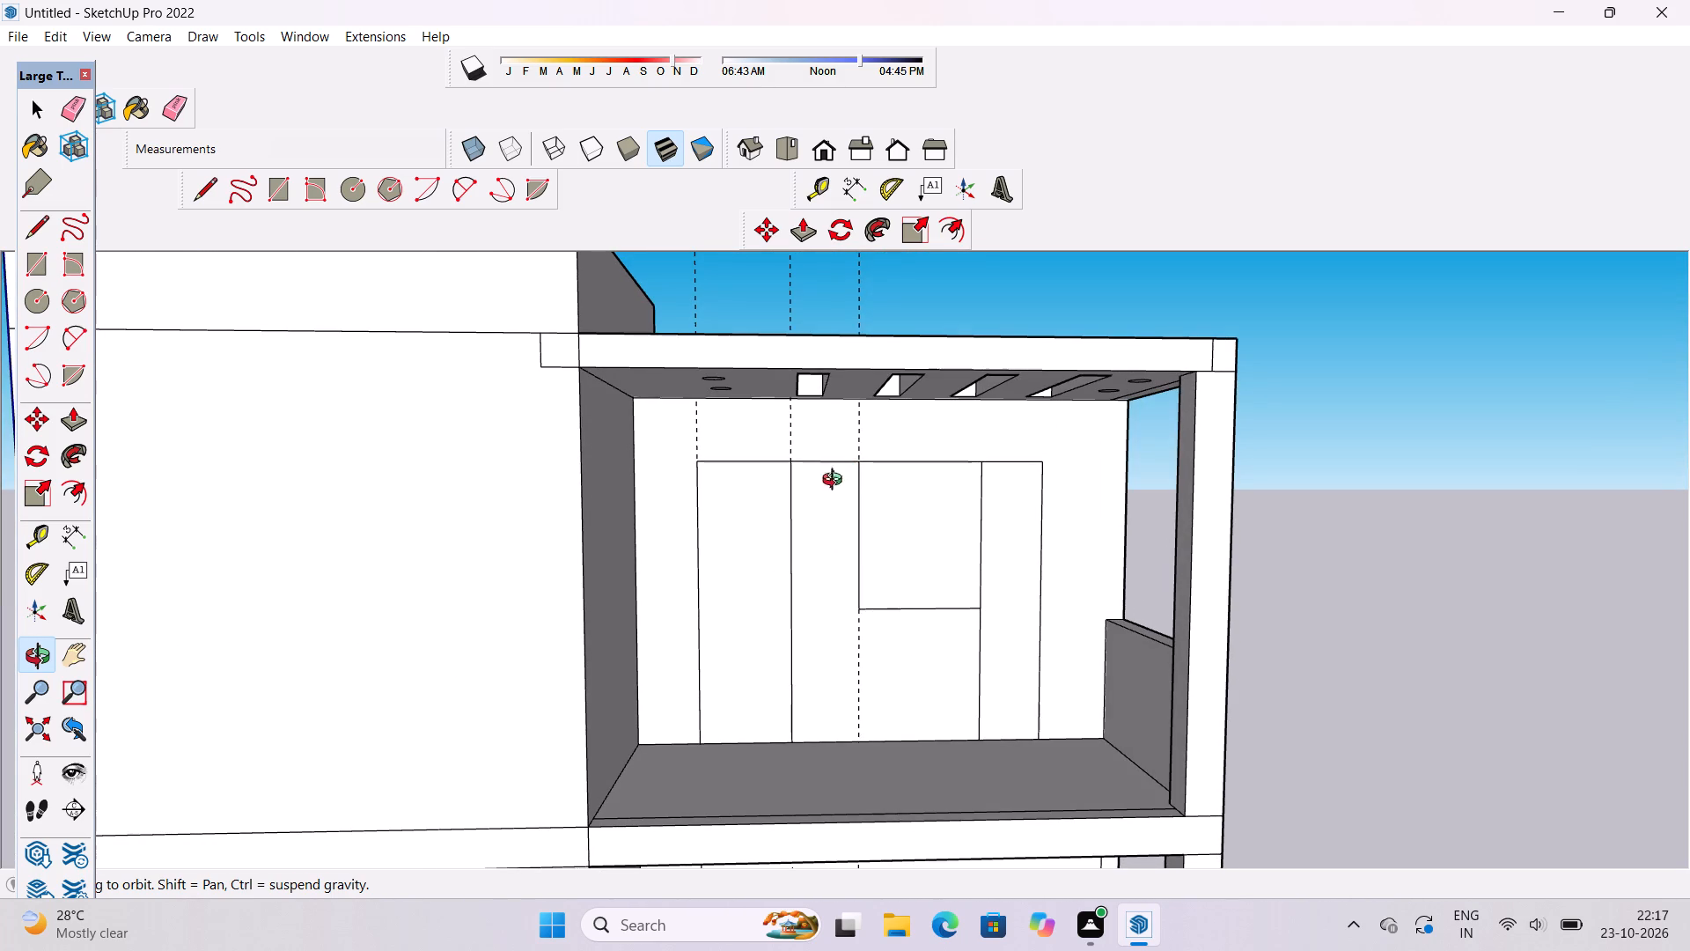
left_click_drag(751, 543, 750, 557, "shift")
left_click_drag(748, 557, 715, 563)
scroll(716, 558, "up", 2)
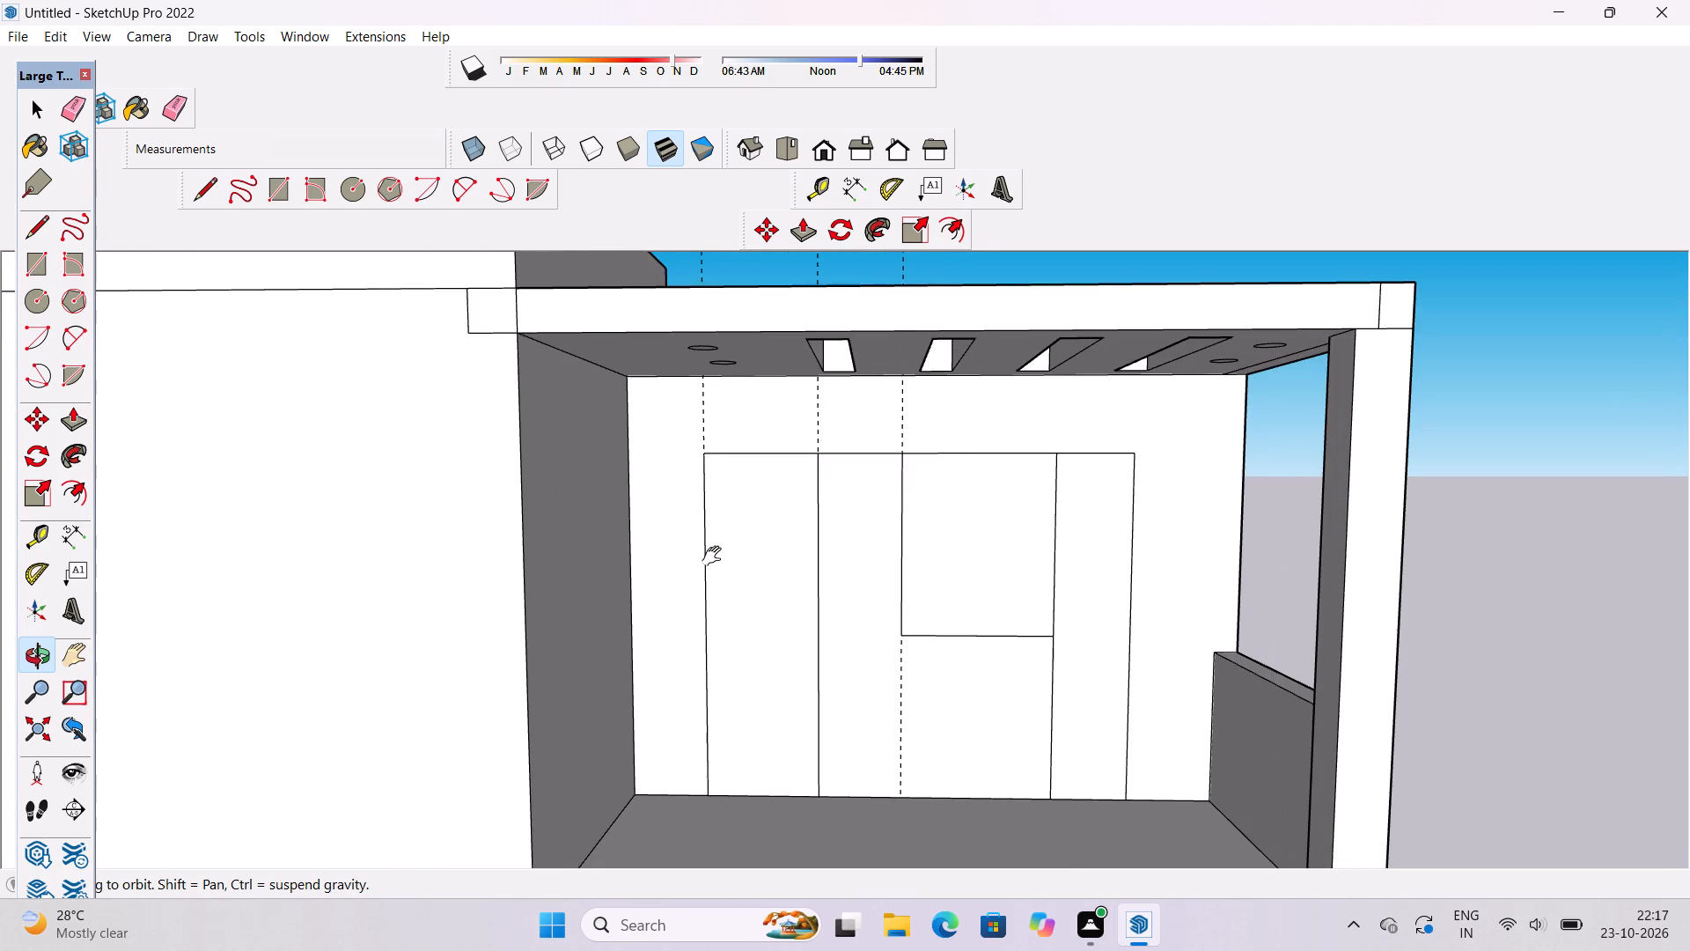
left_click(716, 557, "shift")
scroll(731, 480, "down", 2)
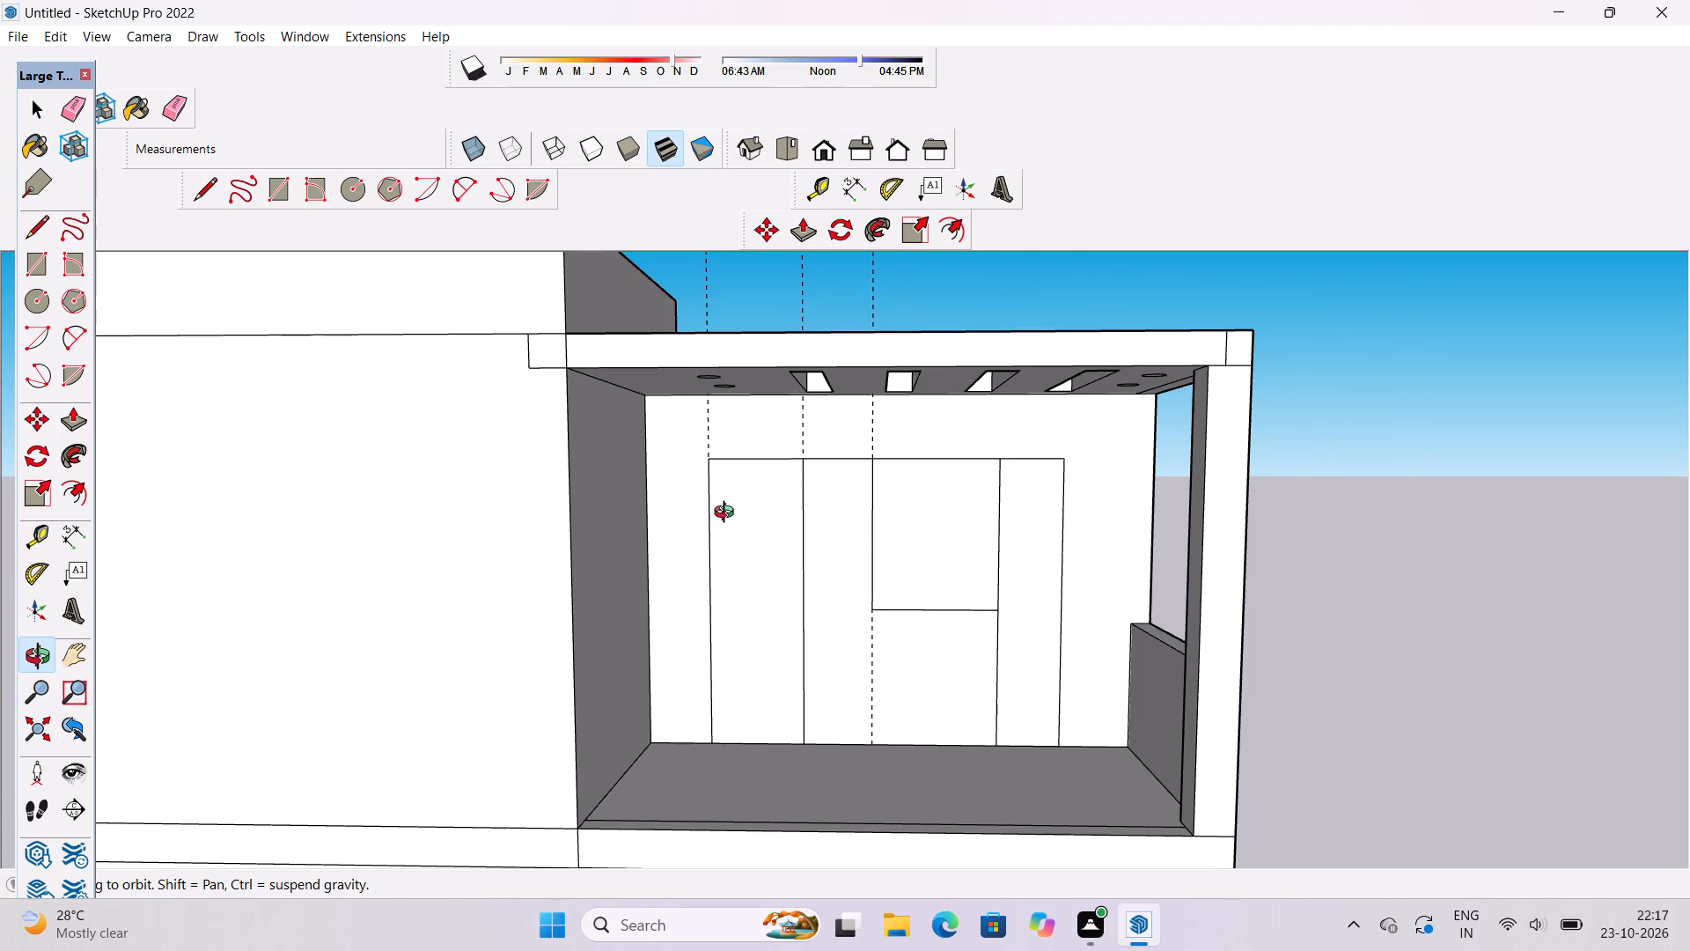
scroll(737, 538, "down", 3)
scroll(739, 549, "up", 3)
Erase the vertical dashed guide line running along the left edge of the window outline on the top-floor back wall.
key("e")
scroll(770, 539, "down", 5)
scroll(817, 614, "up", 5)
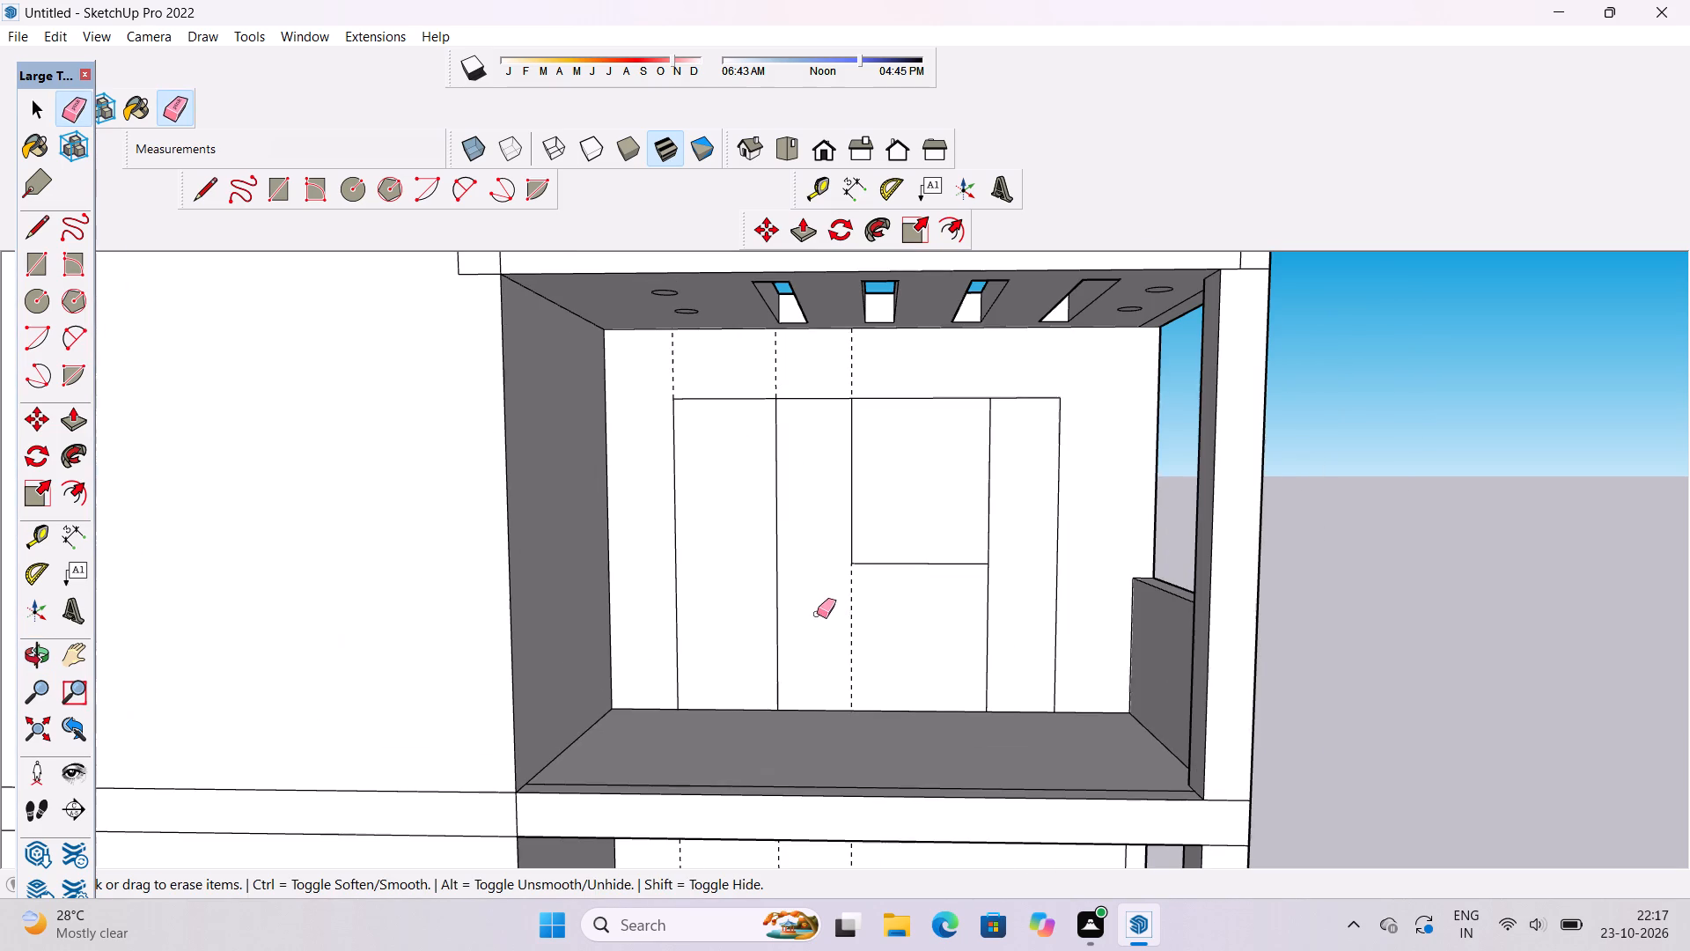
left_click_drag(842, 614, 852, 646)
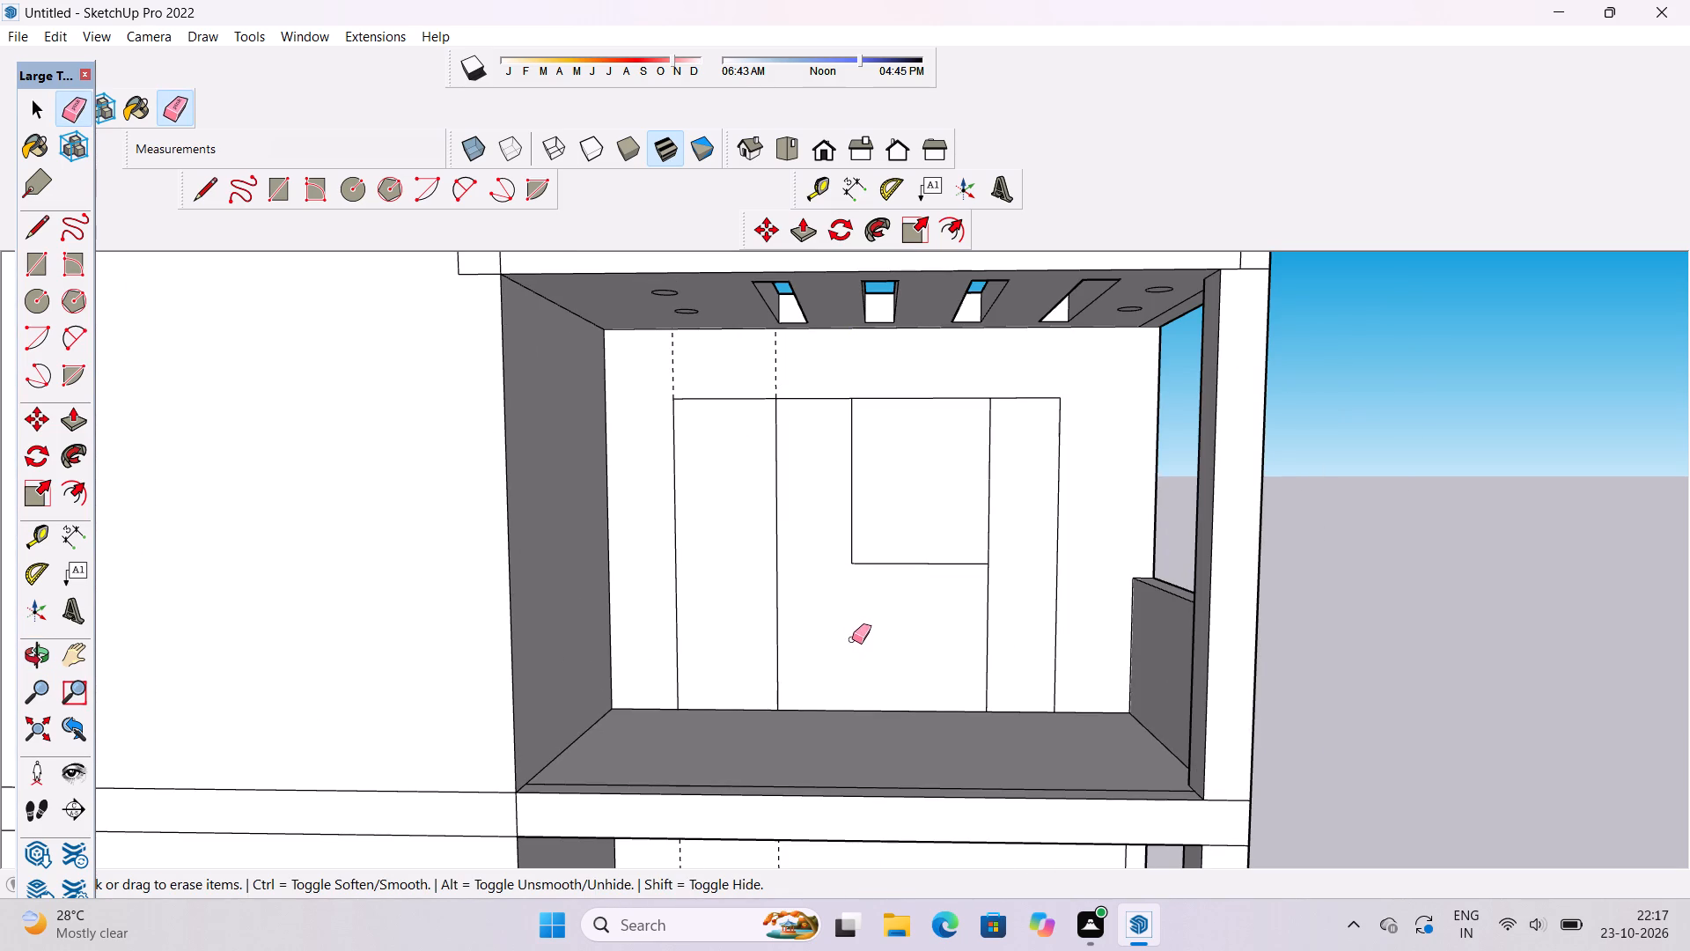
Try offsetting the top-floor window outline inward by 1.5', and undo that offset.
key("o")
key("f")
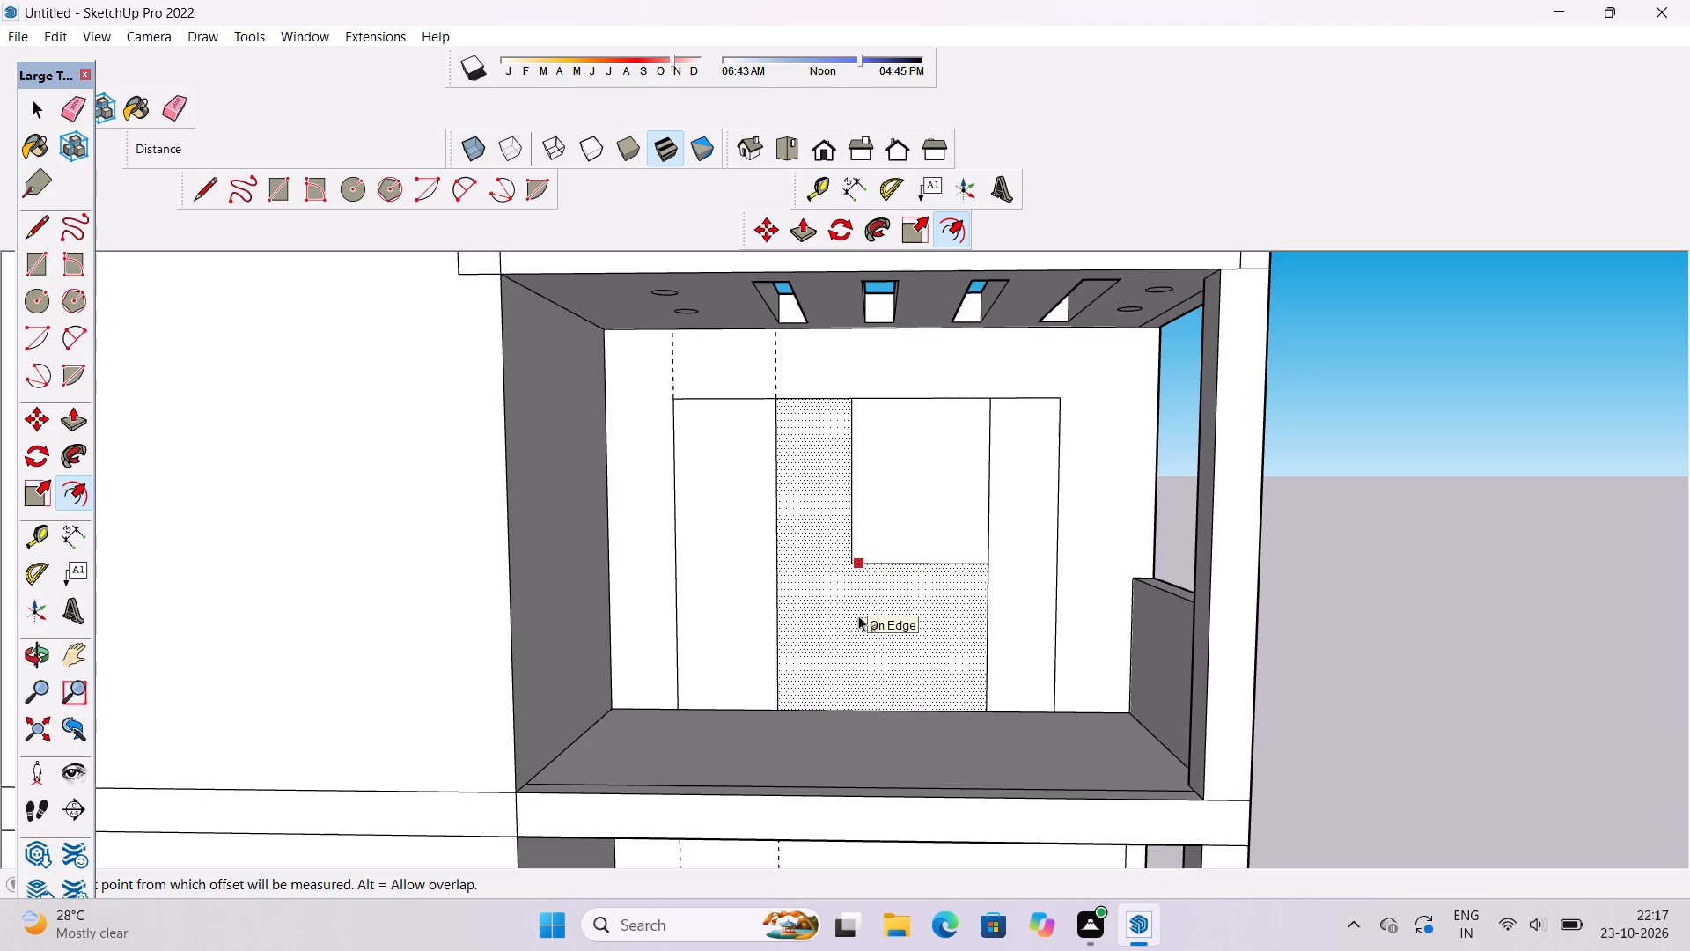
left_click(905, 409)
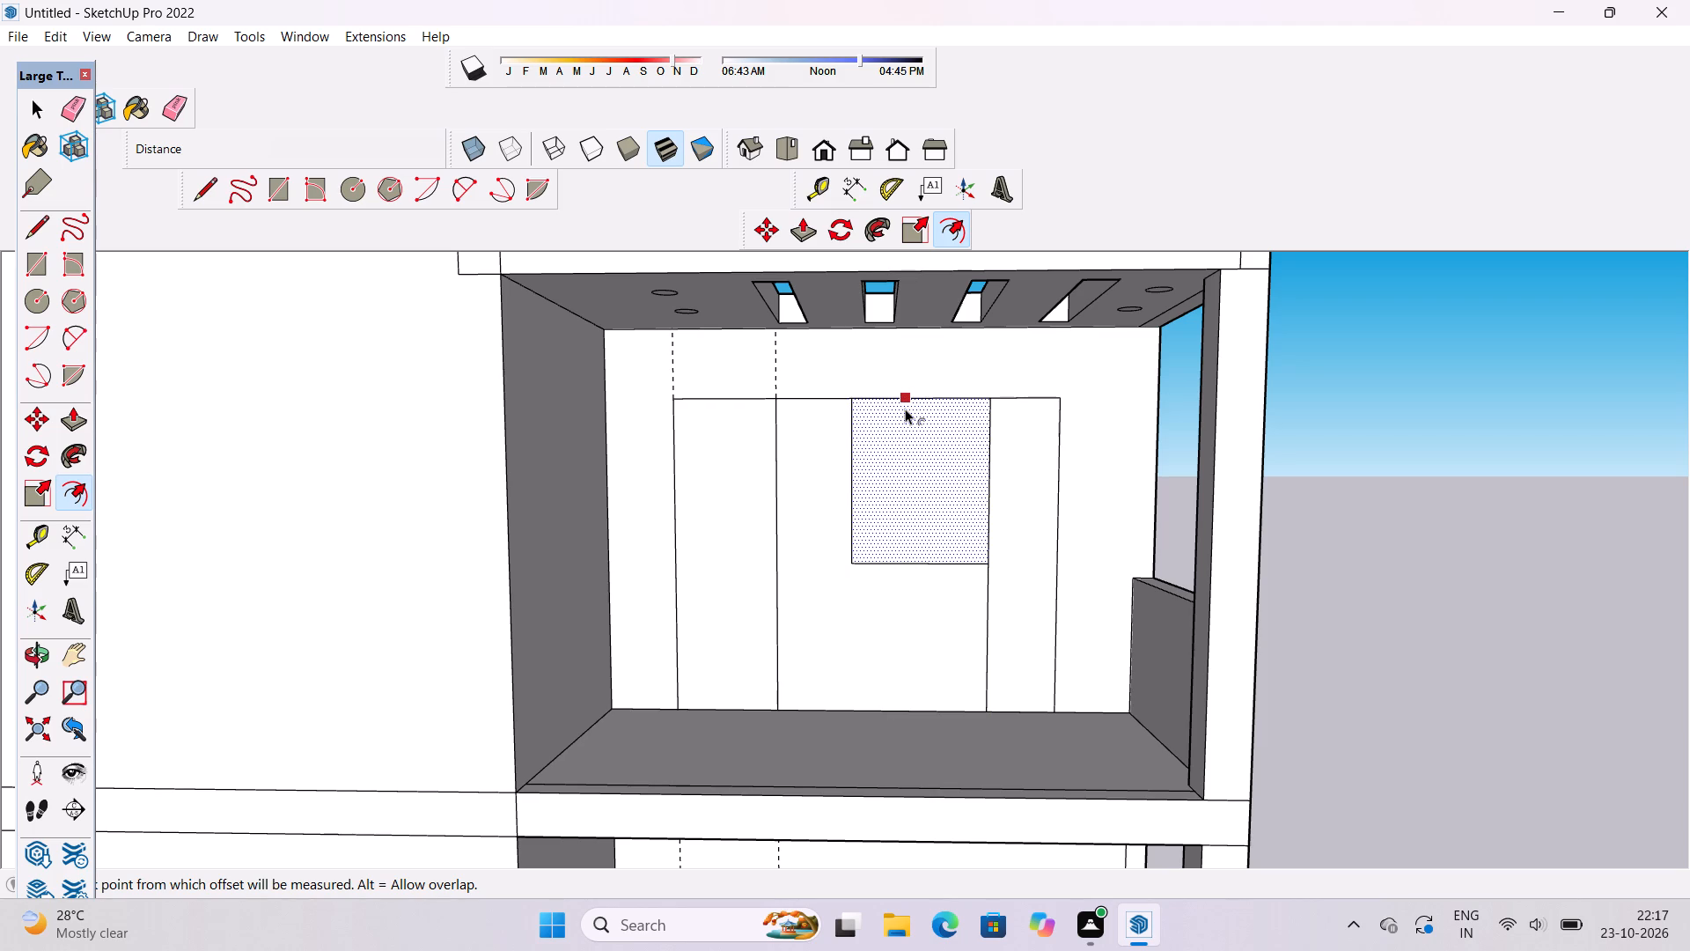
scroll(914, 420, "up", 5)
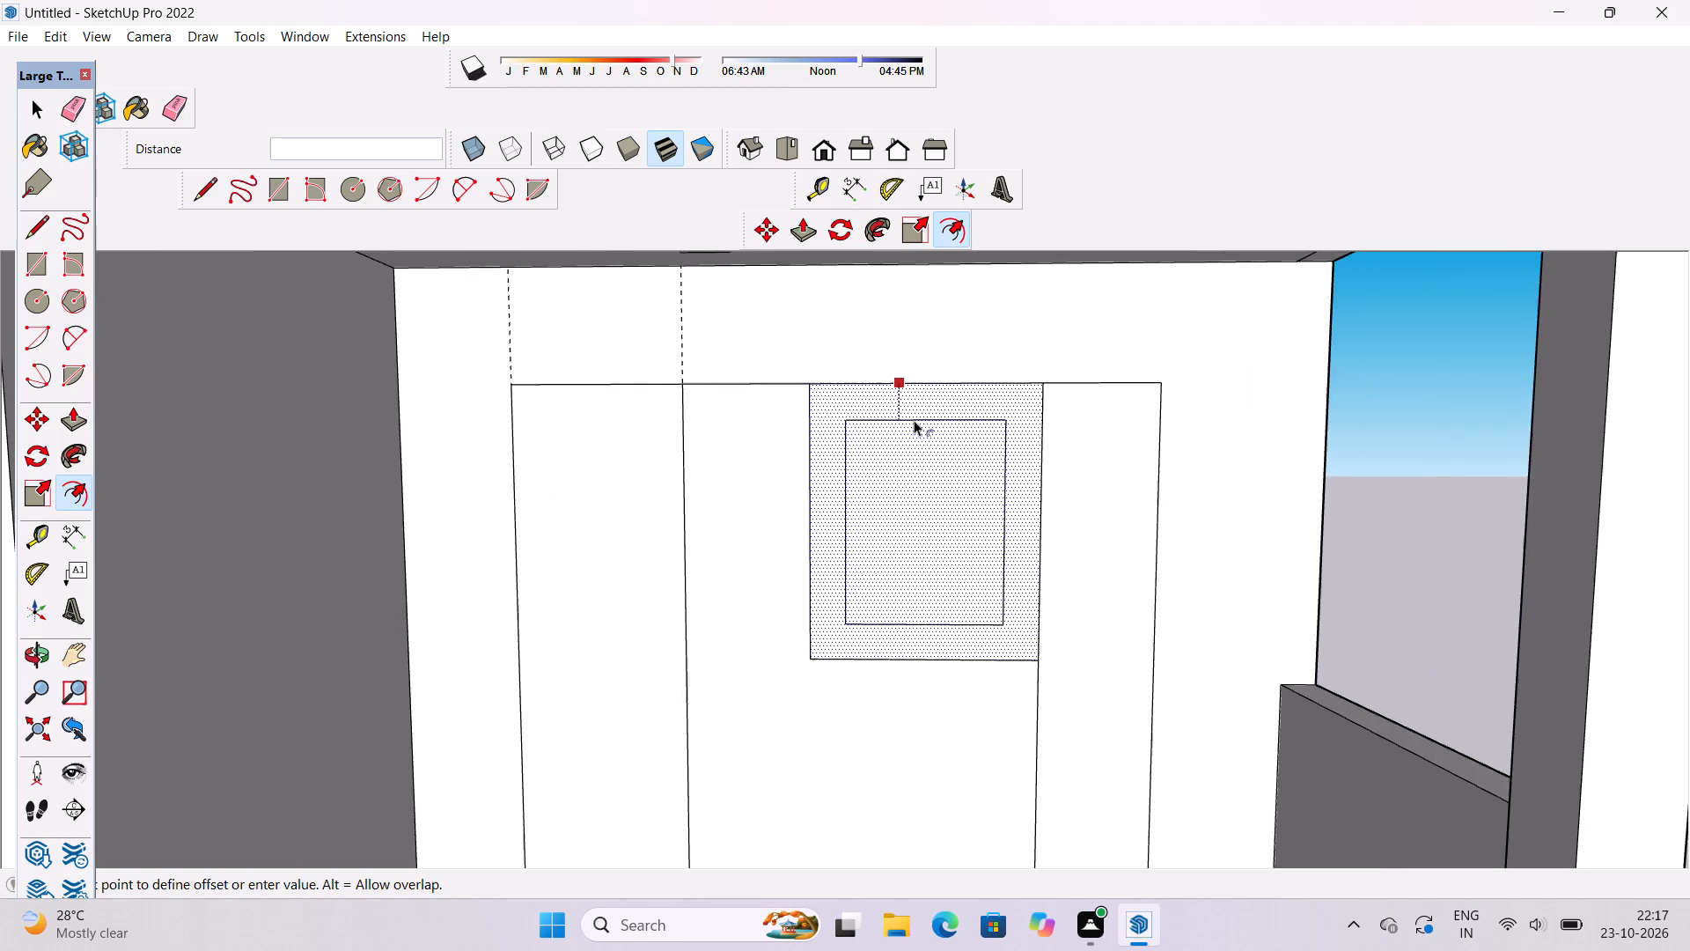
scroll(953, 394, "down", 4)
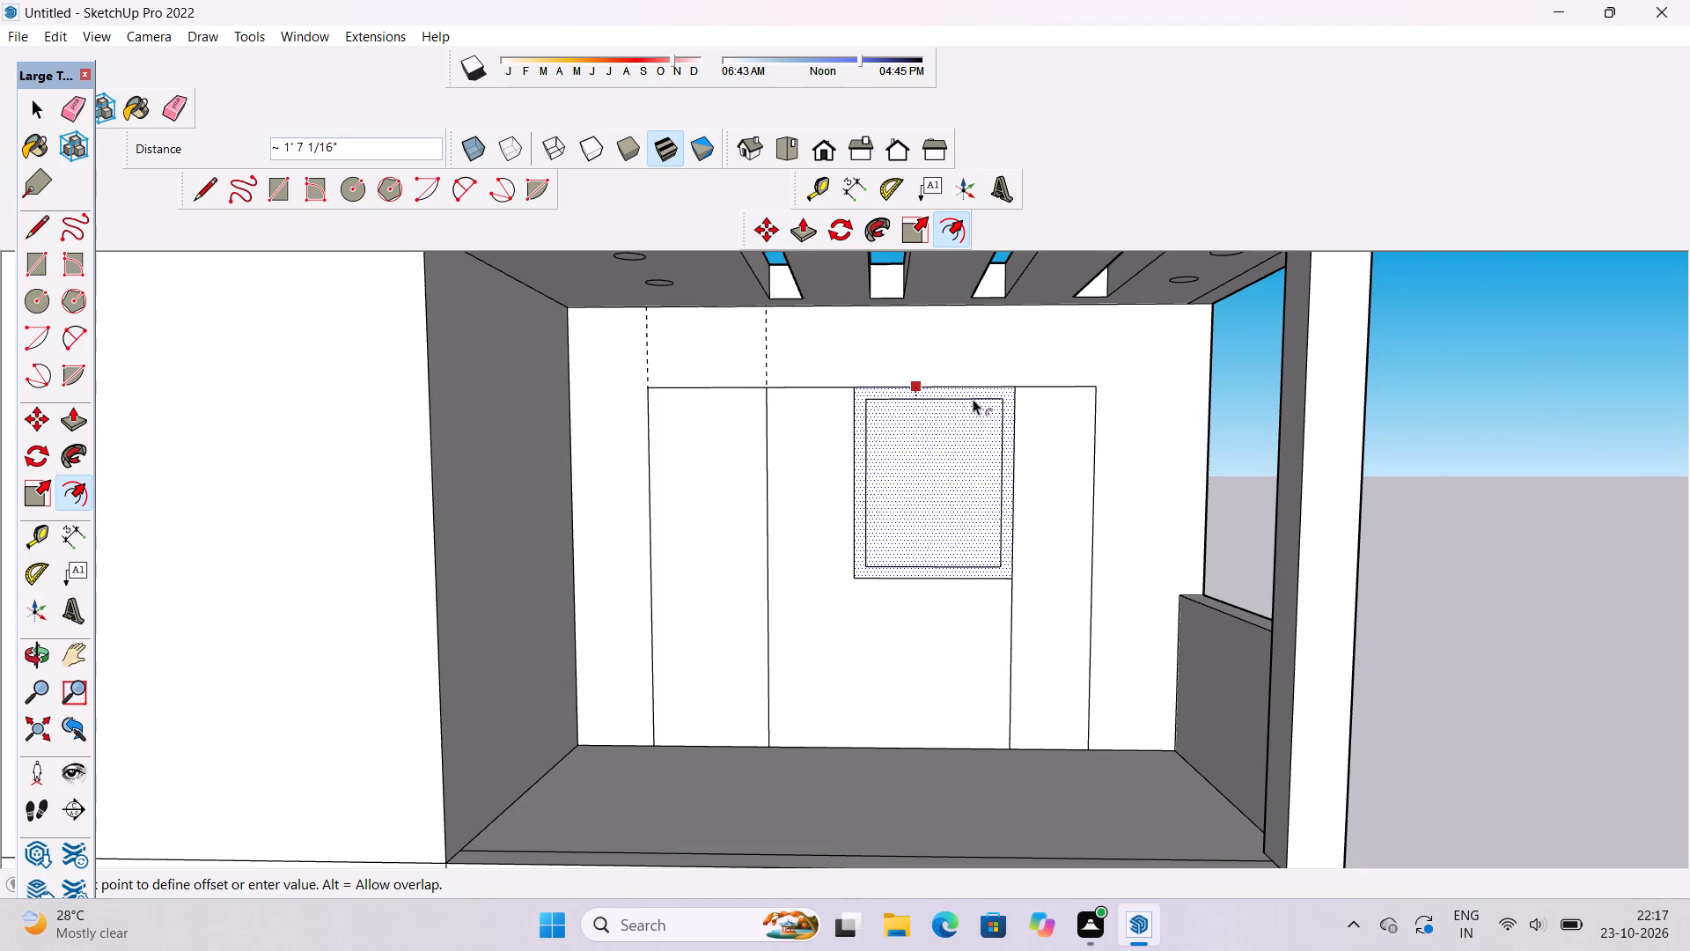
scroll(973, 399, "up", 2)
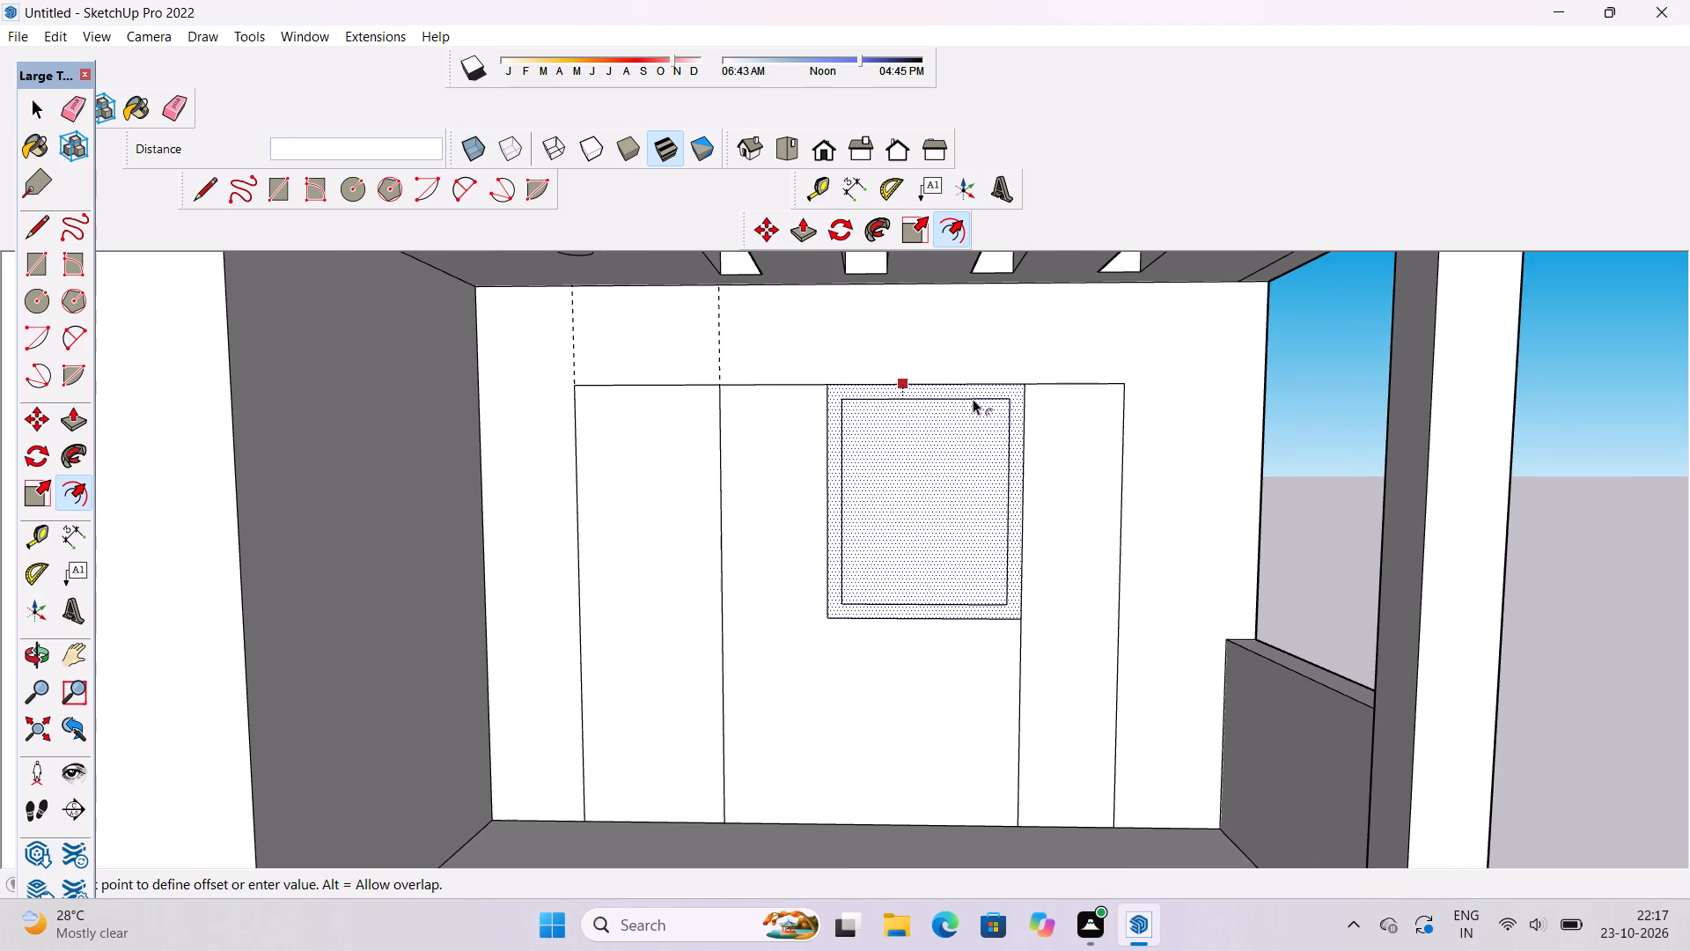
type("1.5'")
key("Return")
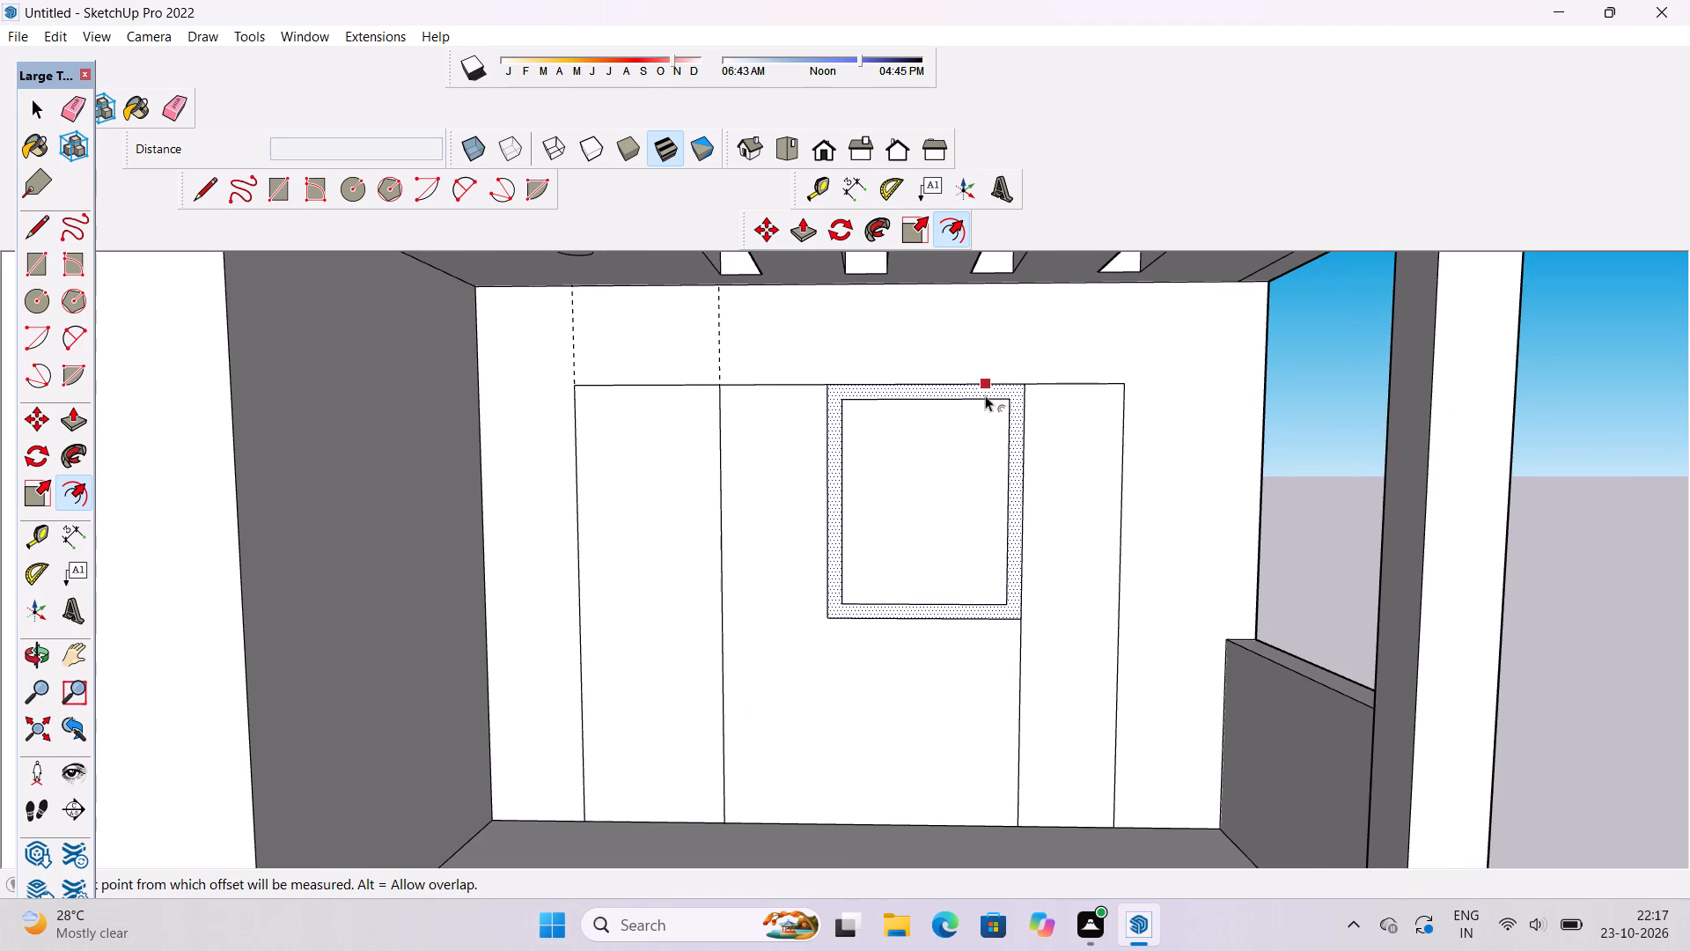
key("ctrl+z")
Offset the top-floor window outline inward by 1' to form its frame.
left_click(945, 409)
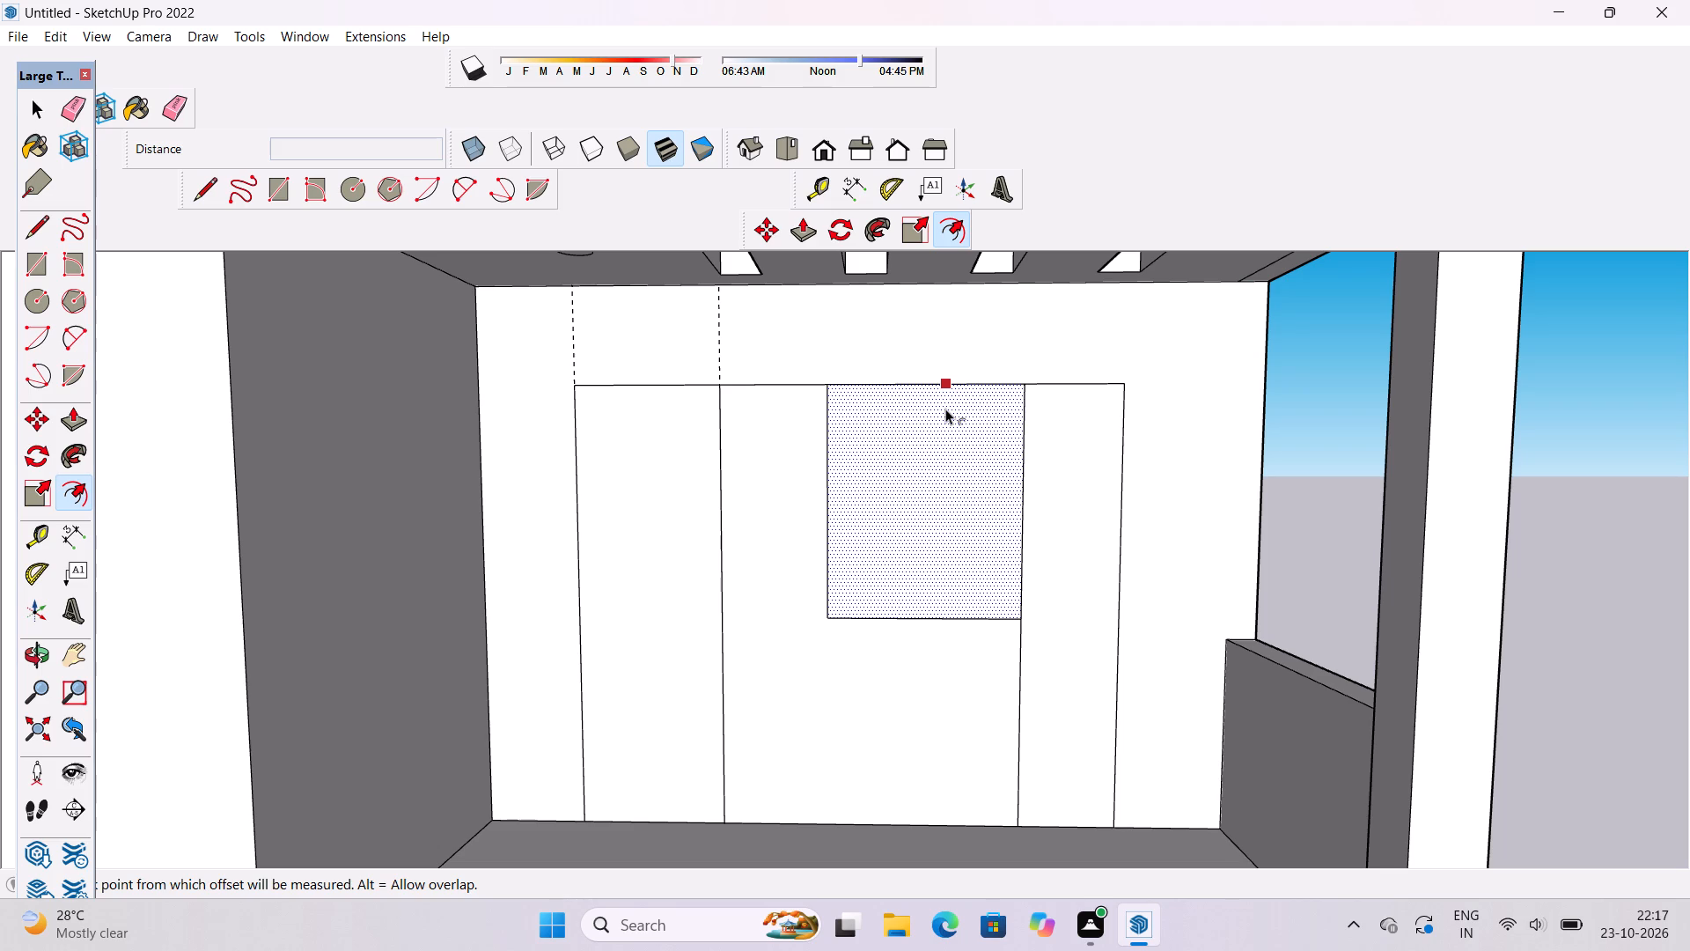
type("1'")
key("Return")
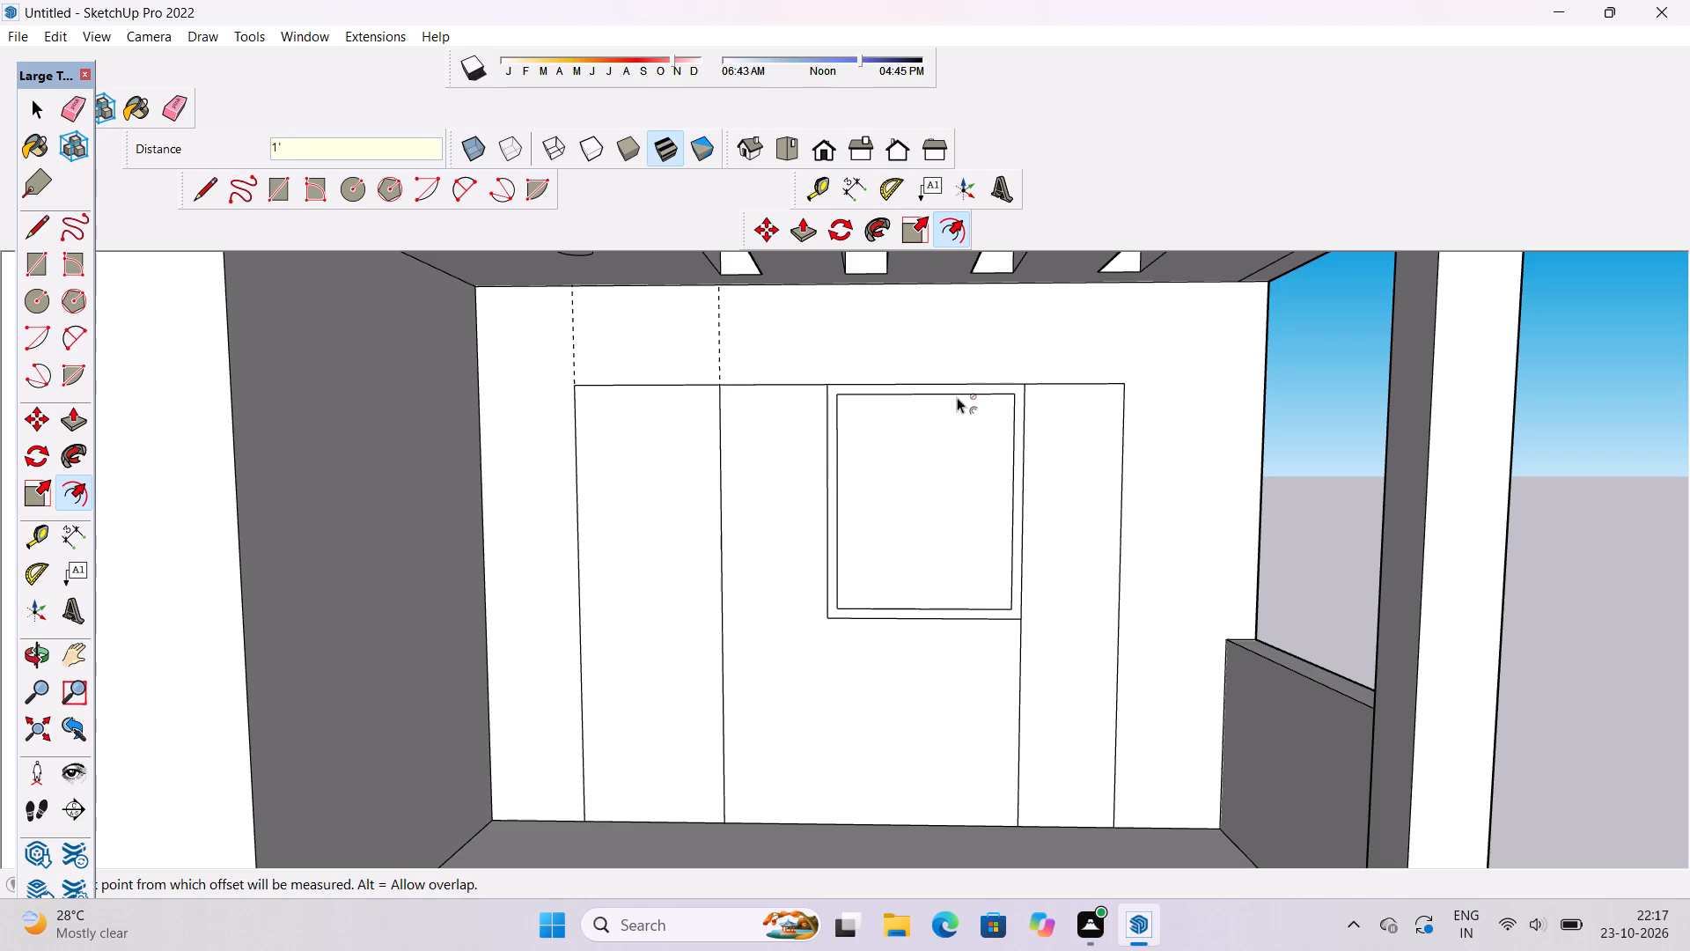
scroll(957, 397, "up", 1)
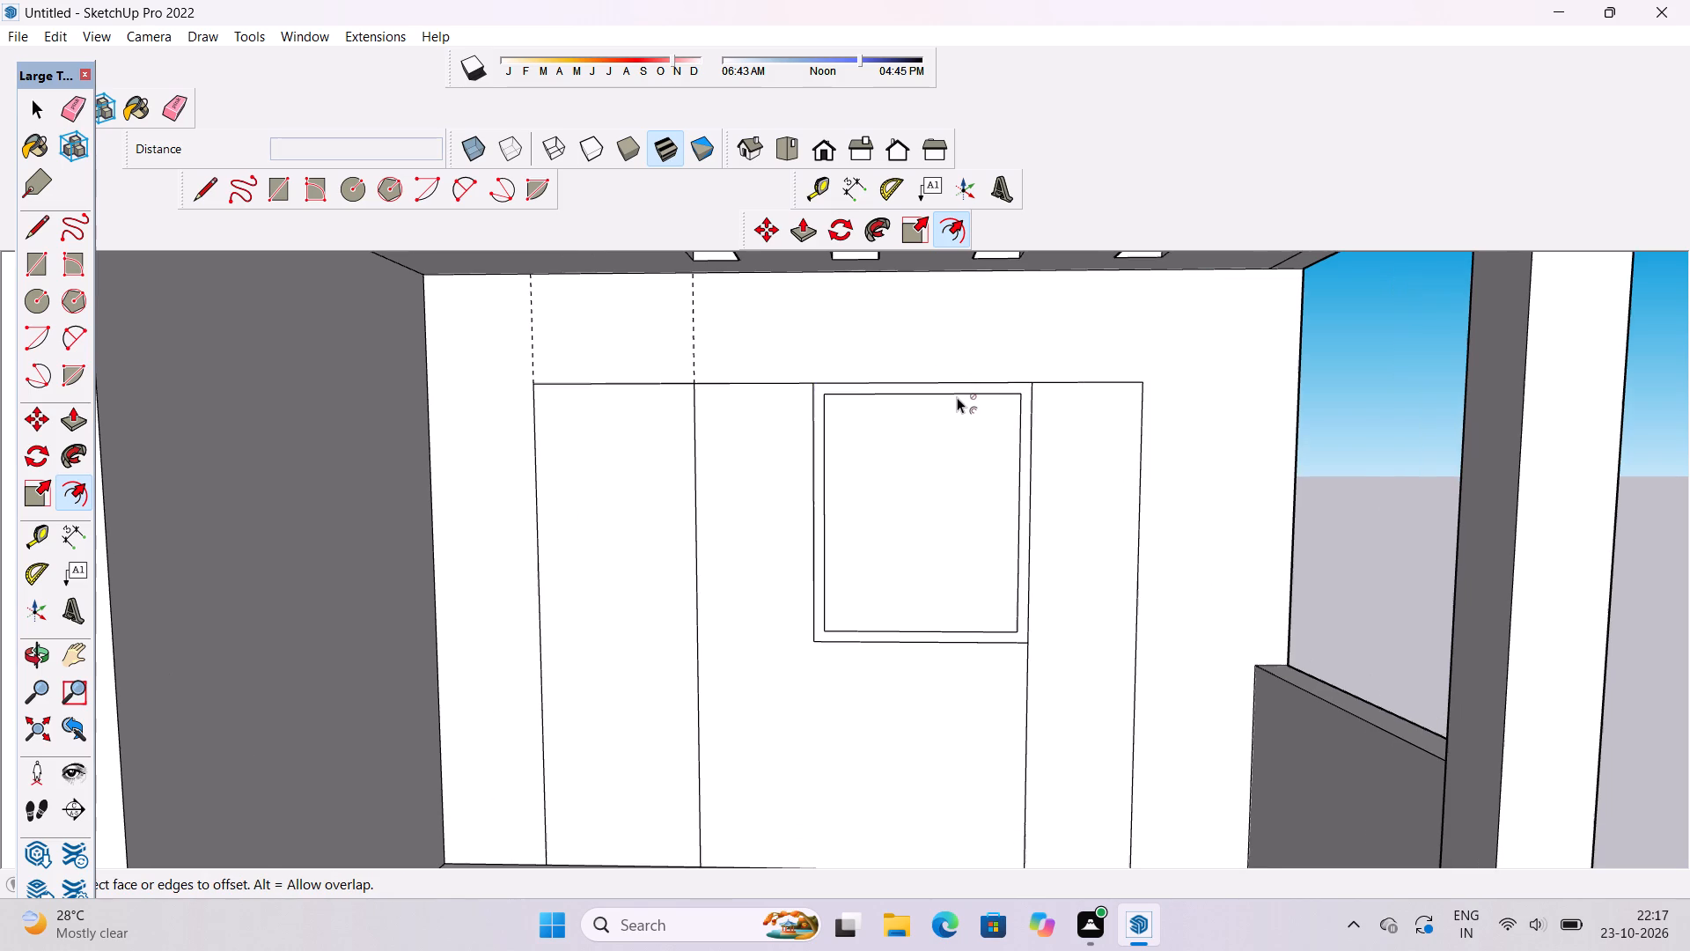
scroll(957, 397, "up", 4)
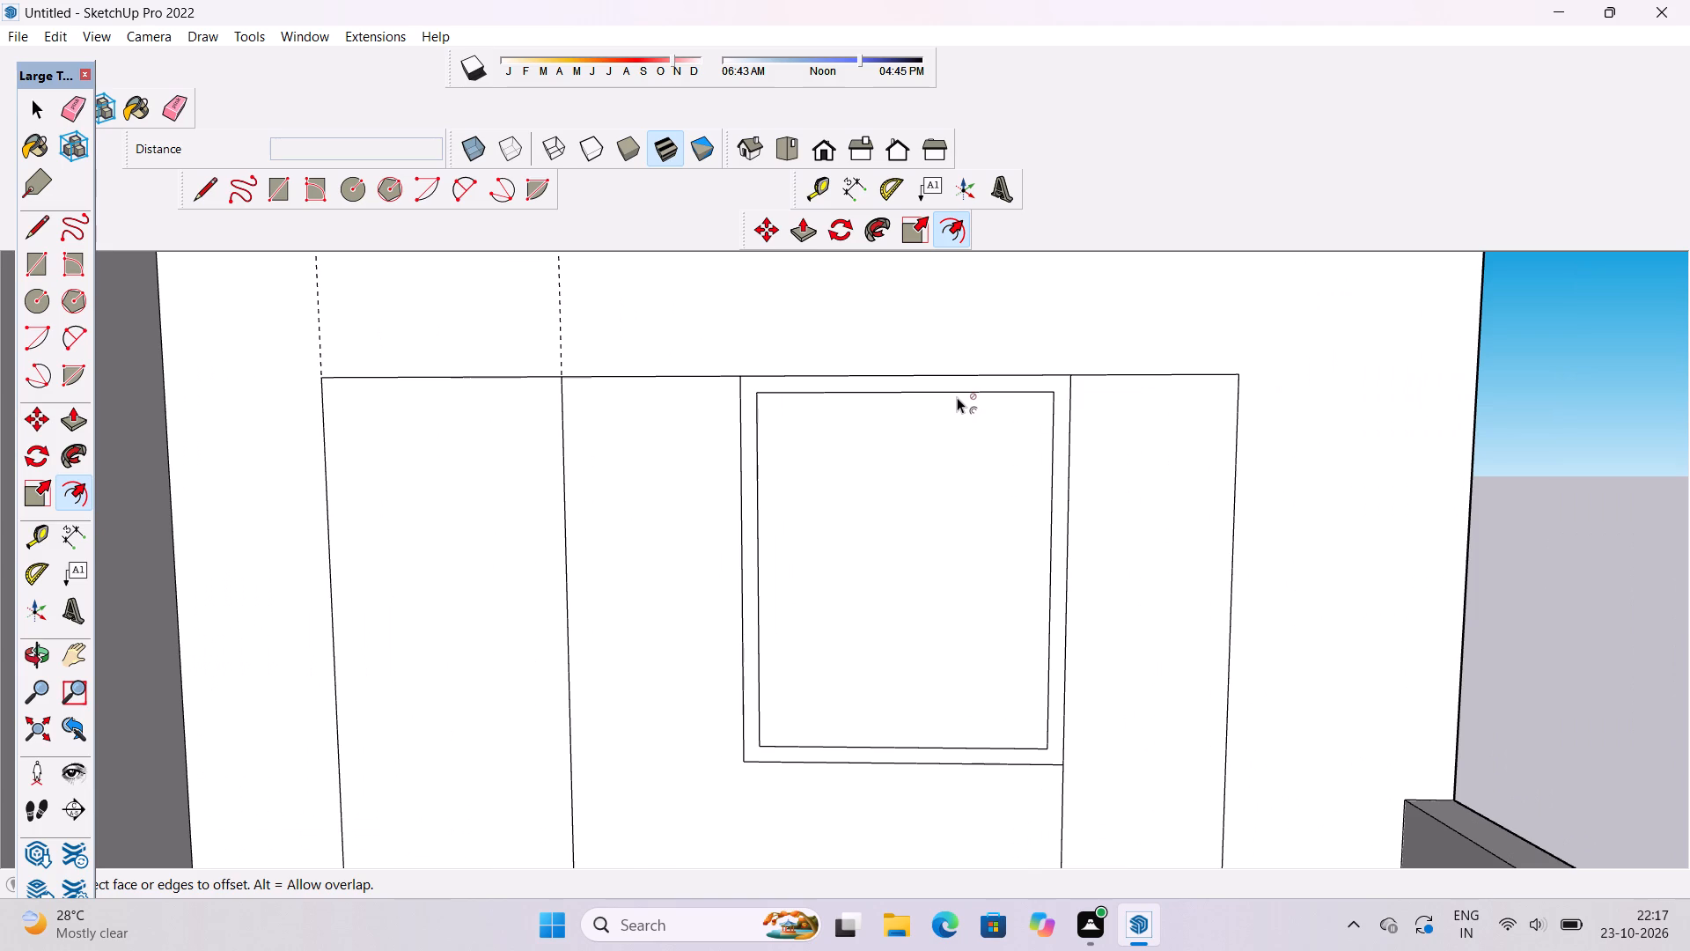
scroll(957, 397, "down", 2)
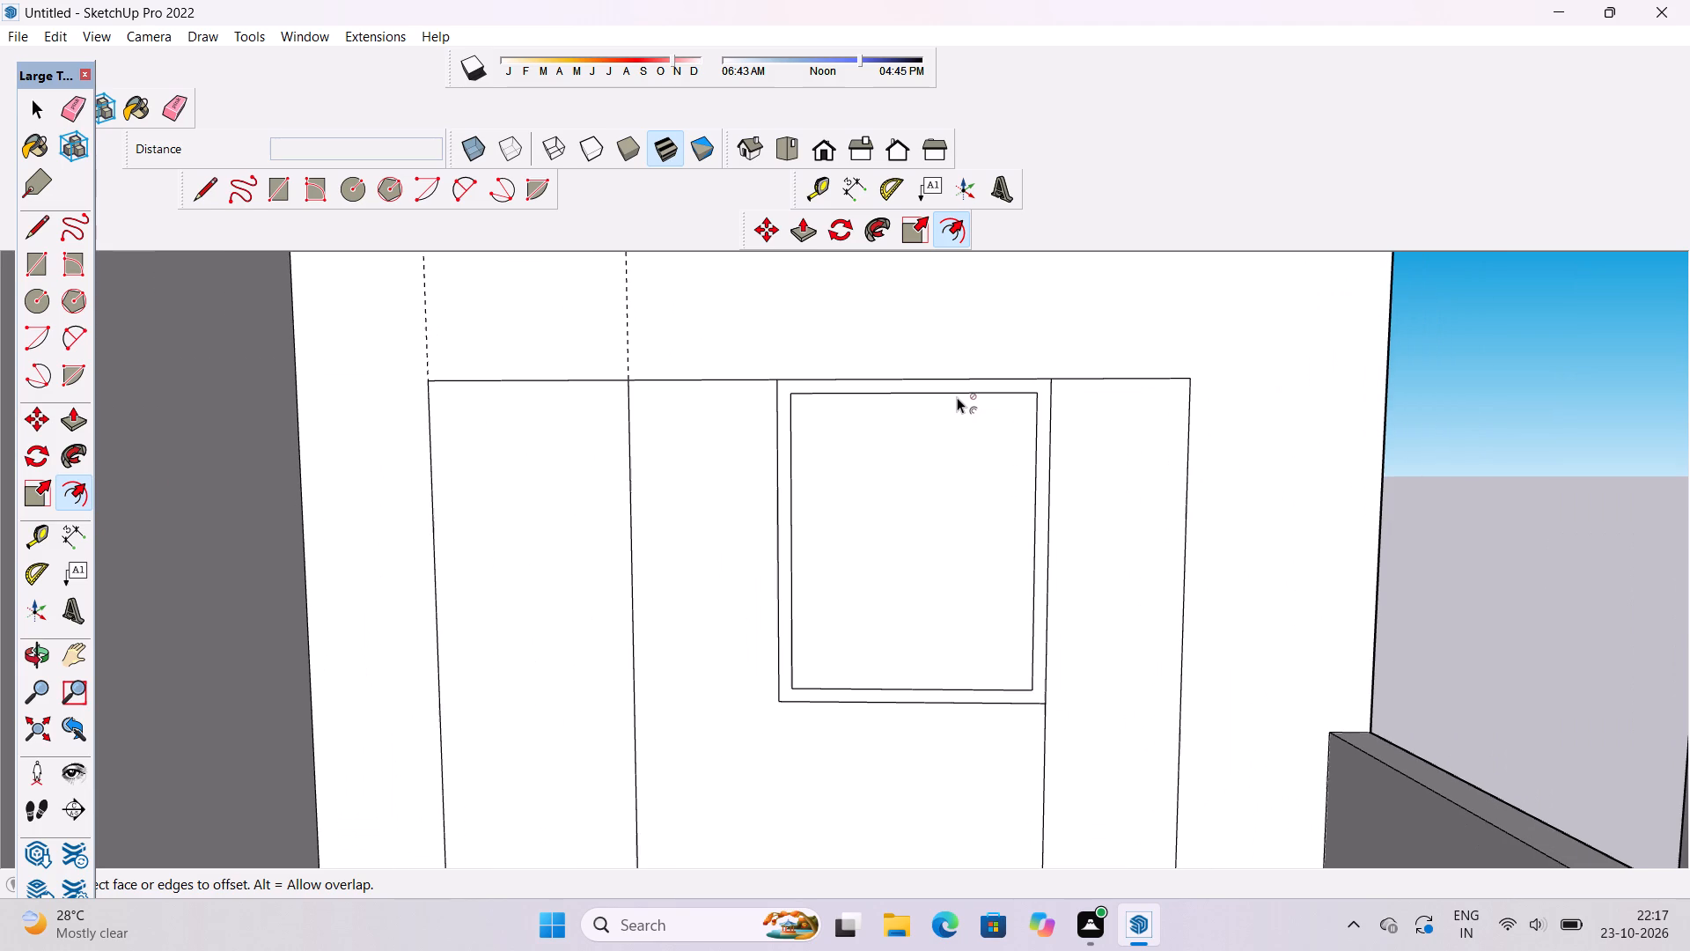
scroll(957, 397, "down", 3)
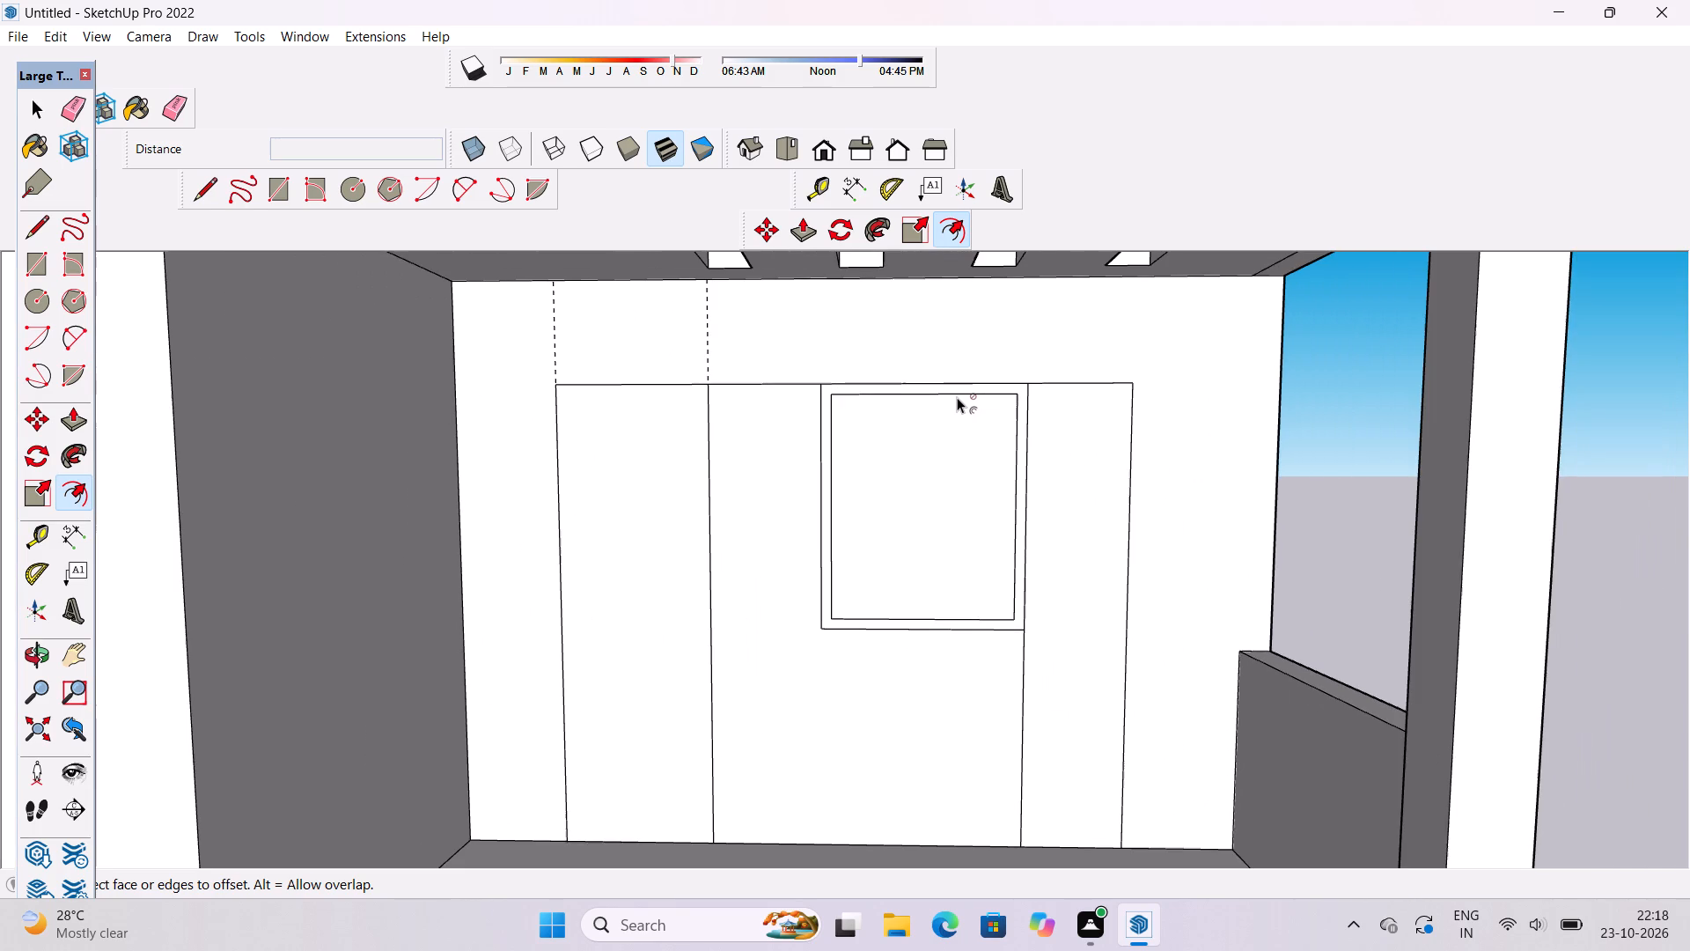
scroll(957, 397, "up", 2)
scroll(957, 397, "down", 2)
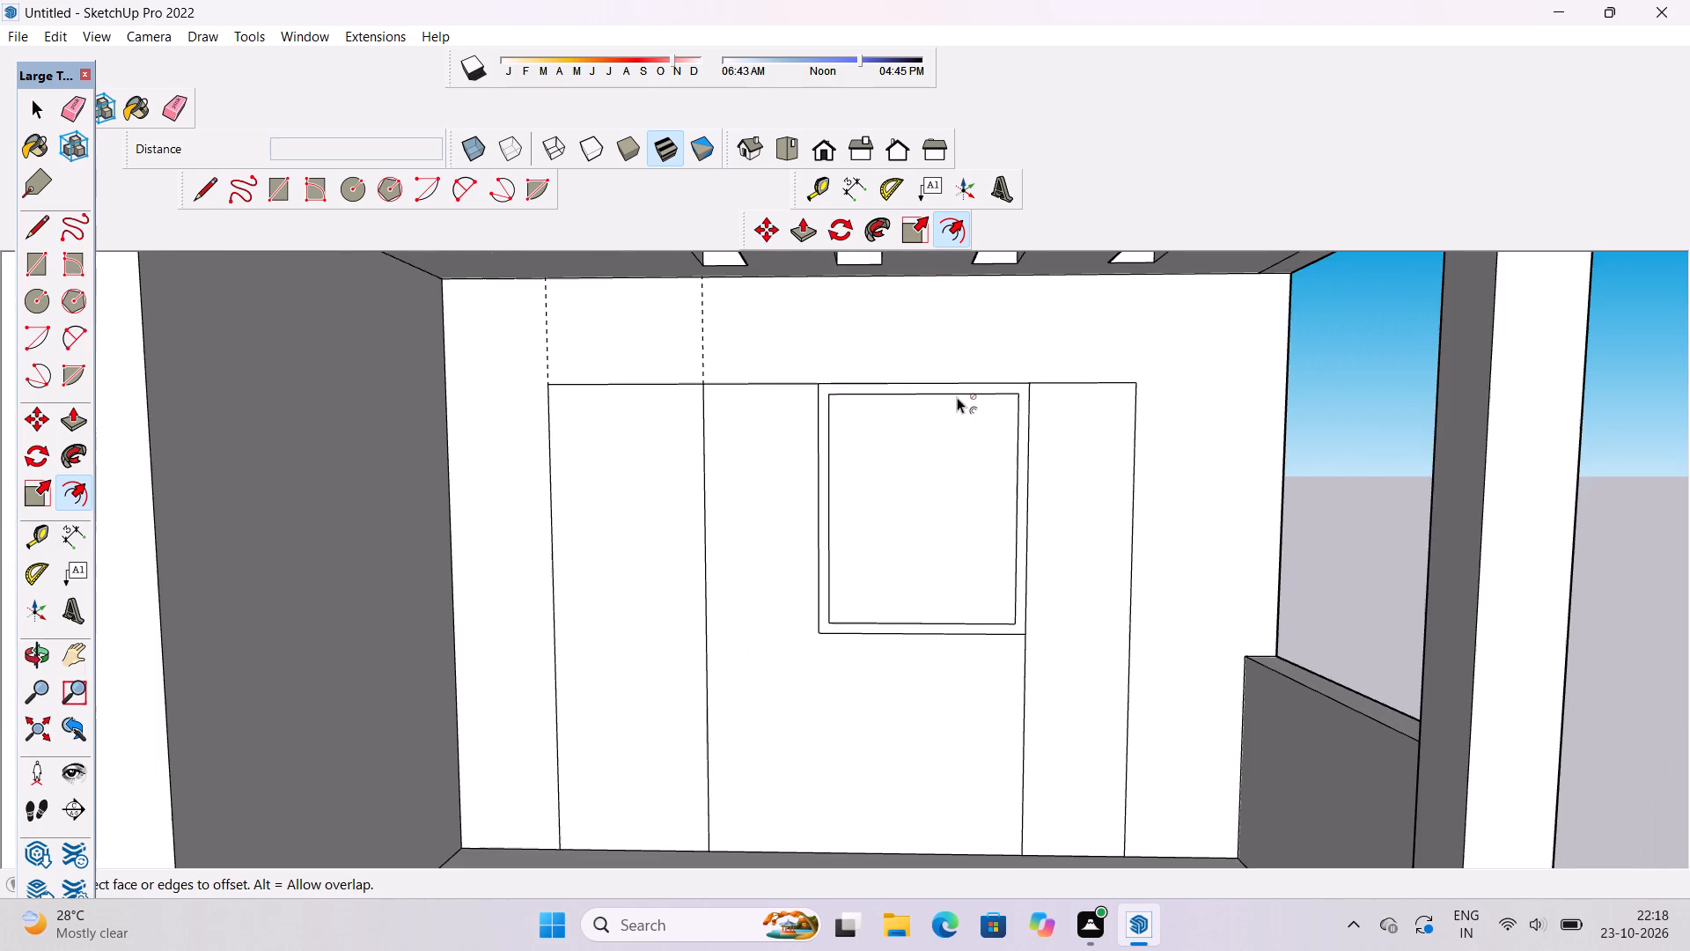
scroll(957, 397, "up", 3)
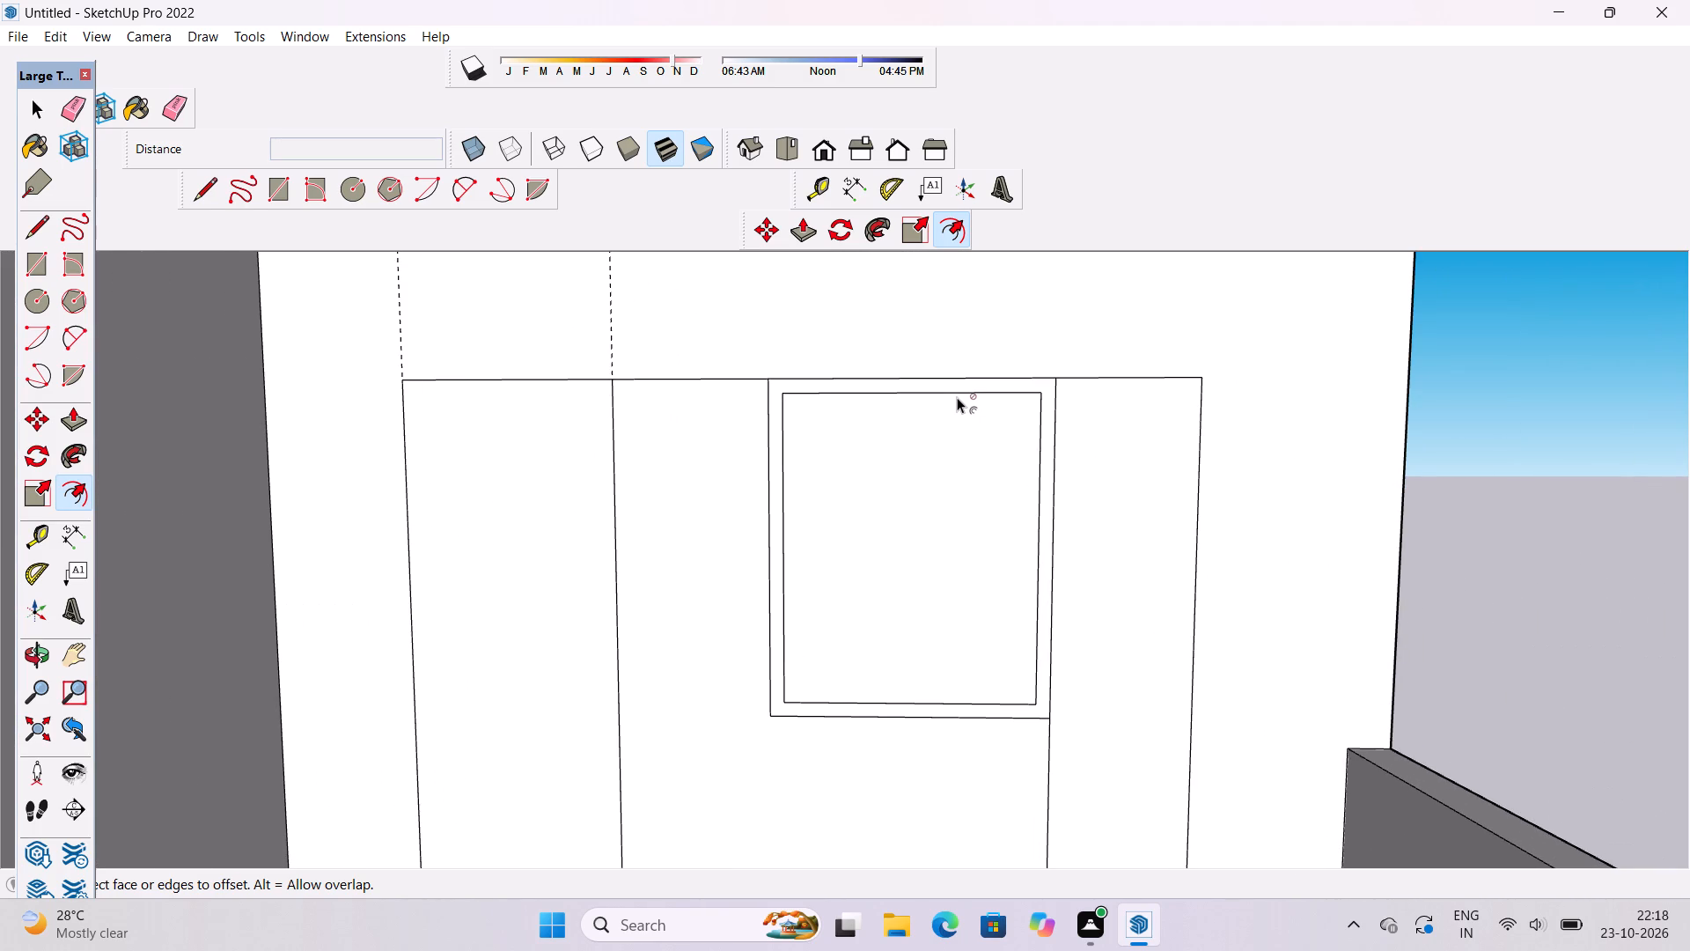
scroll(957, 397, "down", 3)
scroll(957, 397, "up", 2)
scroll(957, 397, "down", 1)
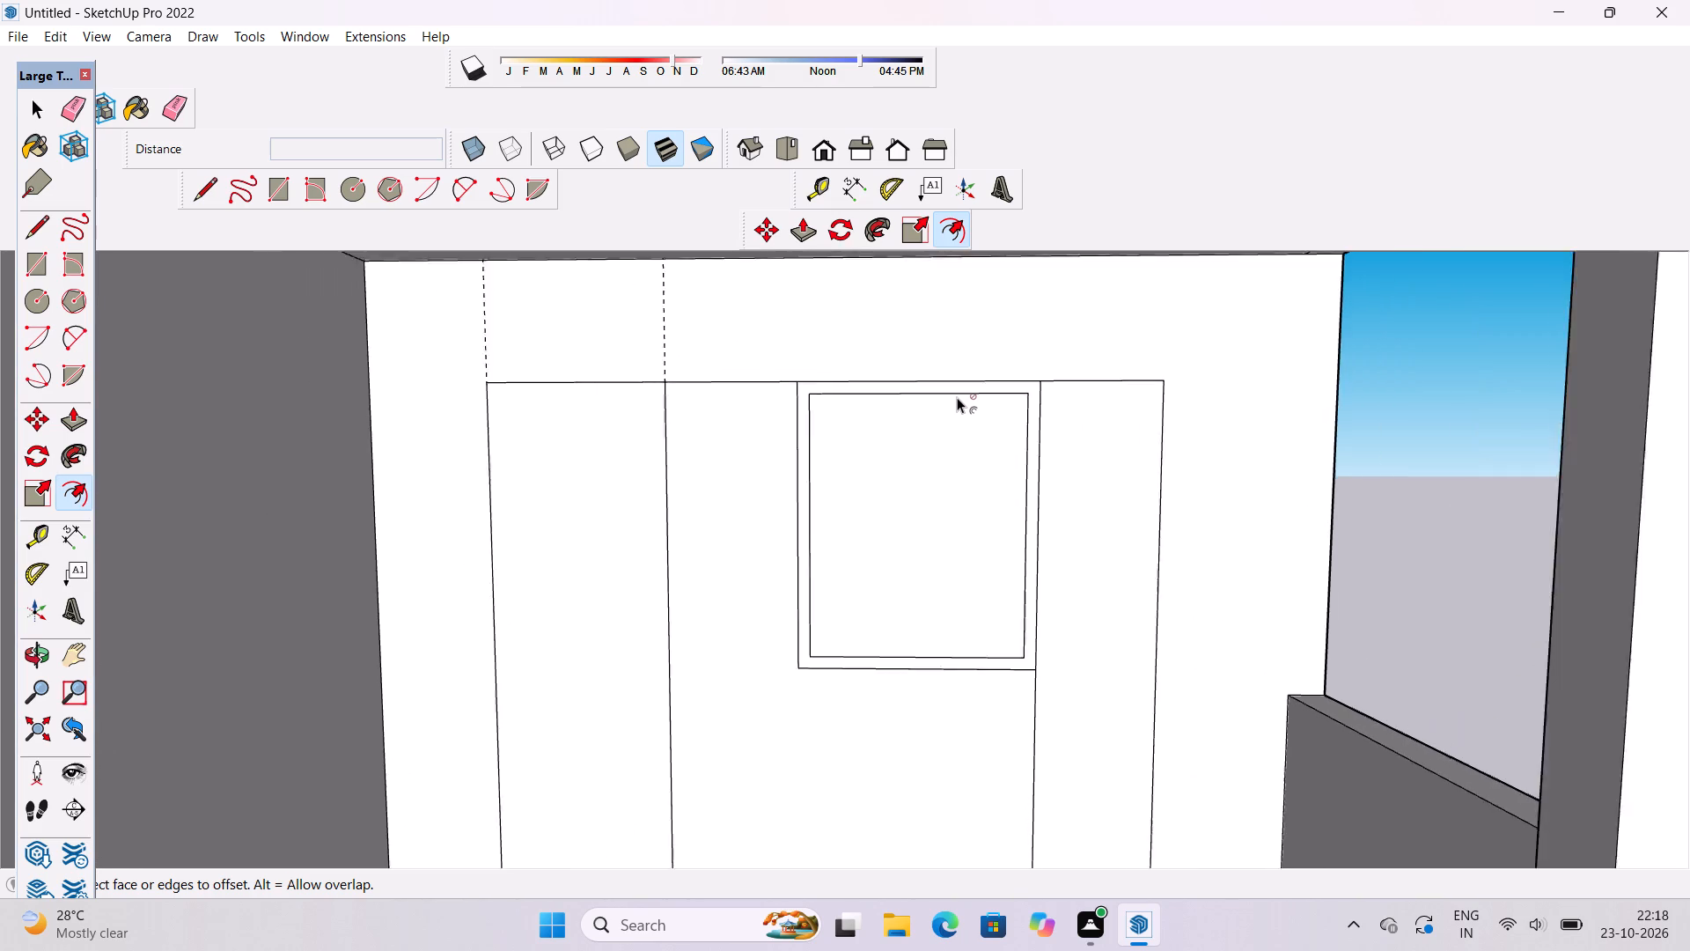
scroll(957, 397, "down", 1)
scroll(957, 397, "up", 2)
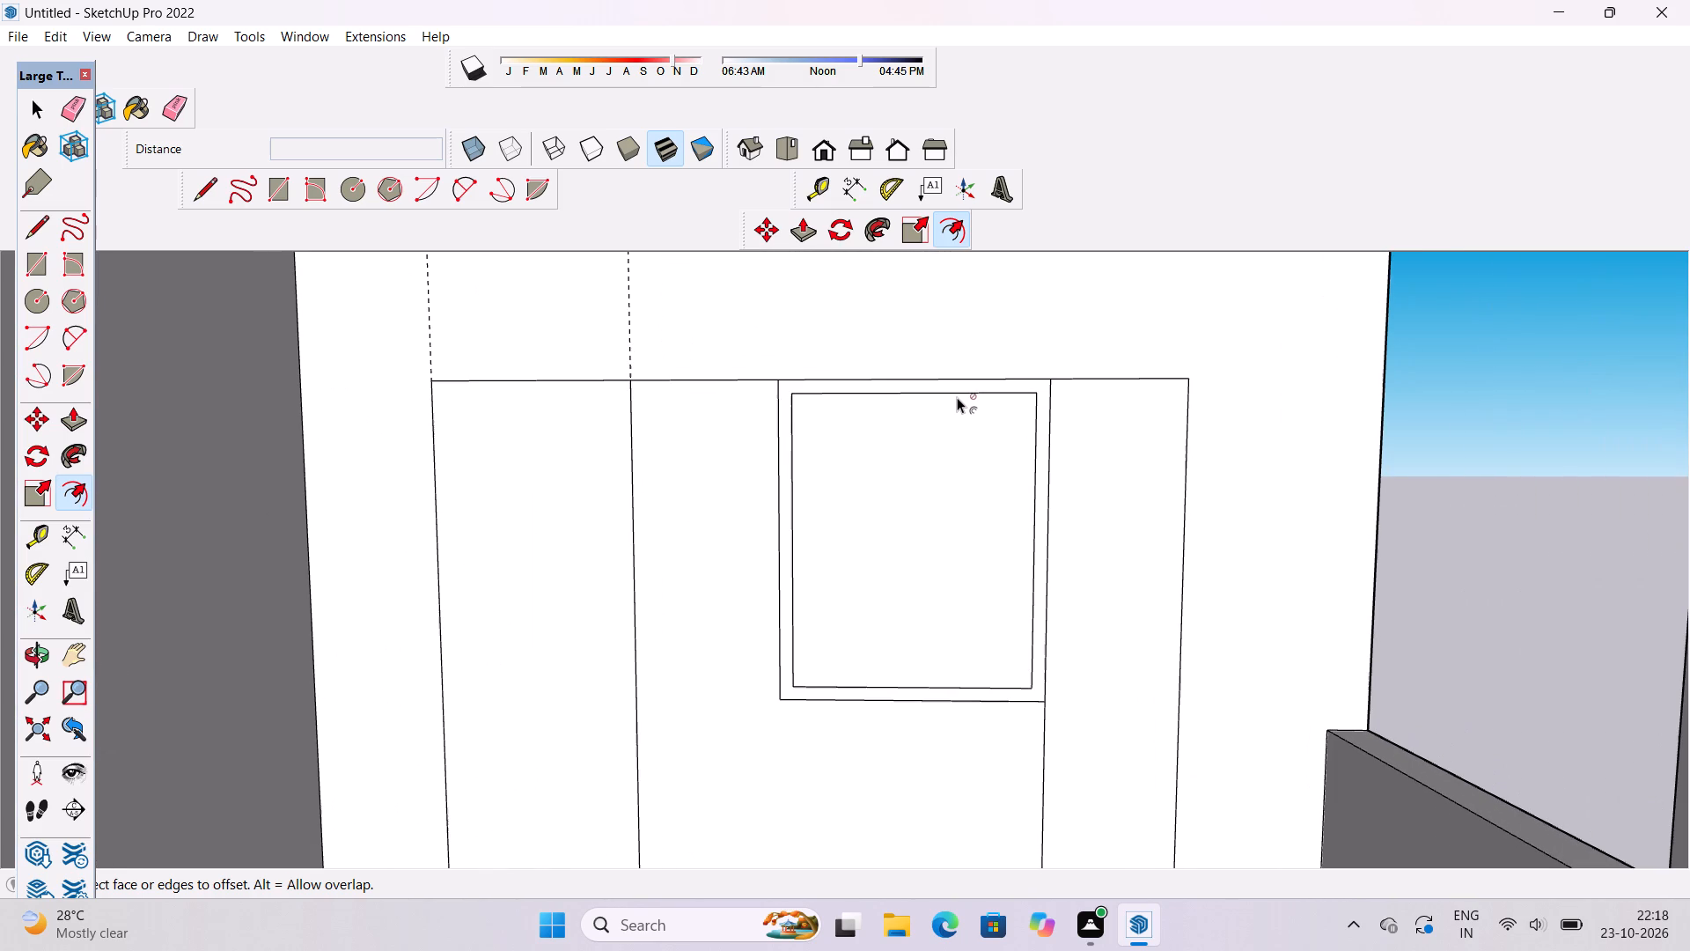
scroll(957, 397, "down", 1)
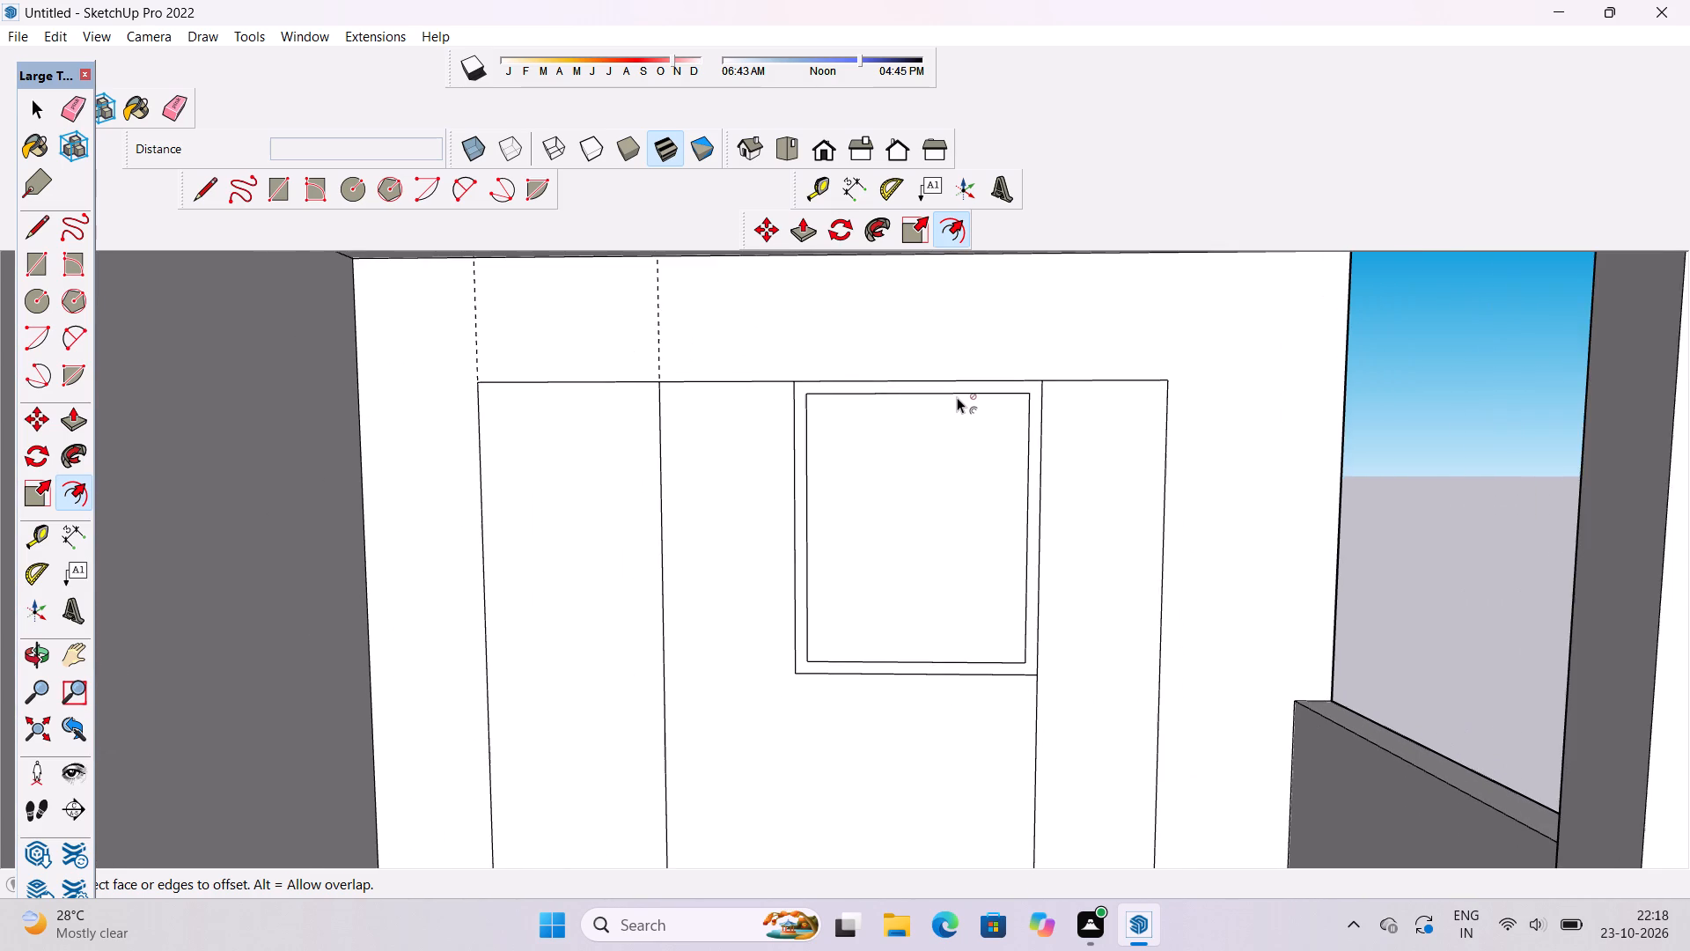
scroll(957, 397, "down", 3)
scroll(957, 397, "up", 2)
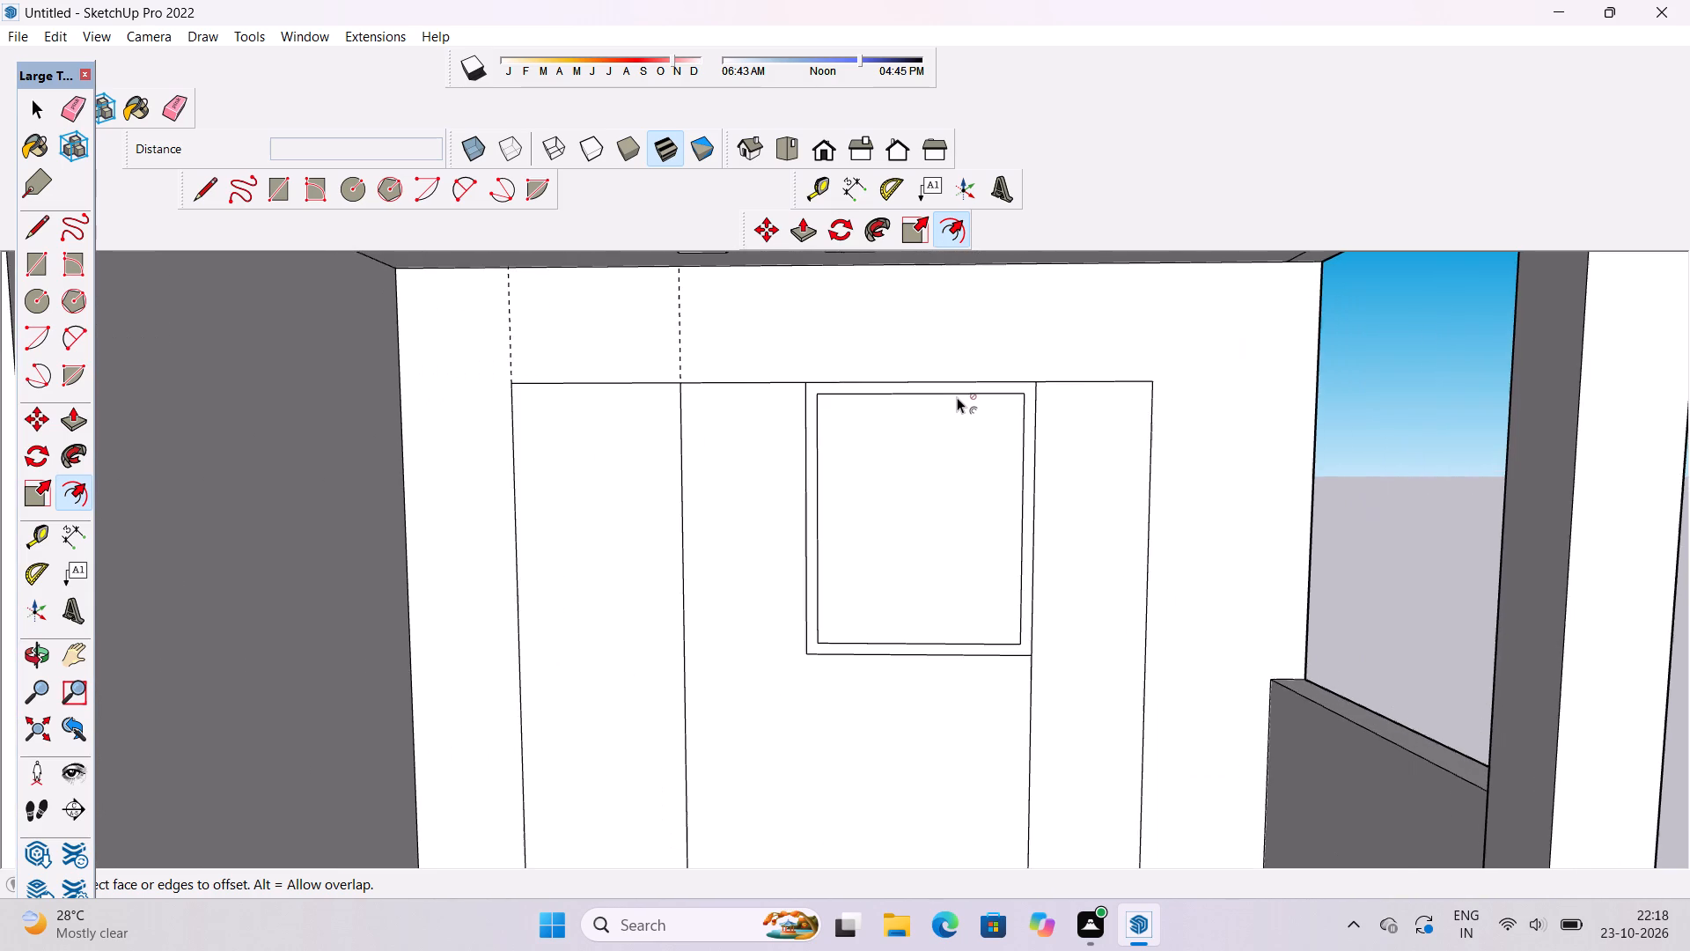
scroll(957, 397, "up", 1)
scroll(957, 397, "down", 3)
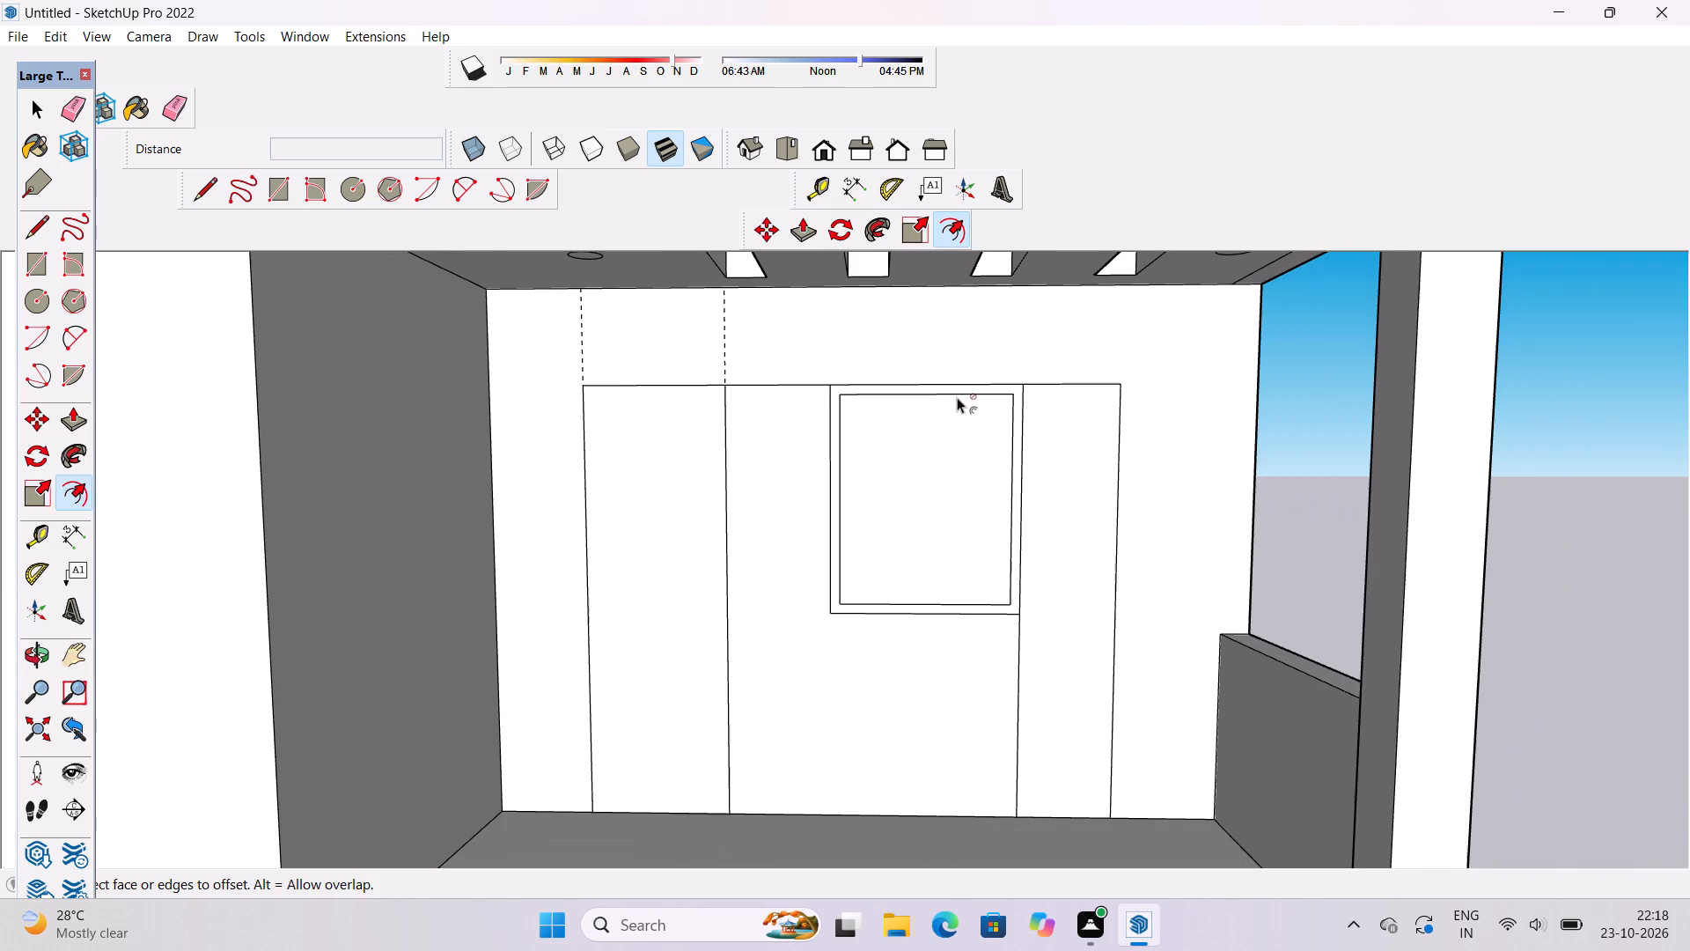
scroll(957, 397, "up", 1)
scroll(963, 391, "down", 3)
Examine the framed top-floor window and the upper storeys of the front elevation from different angles.
key("o")
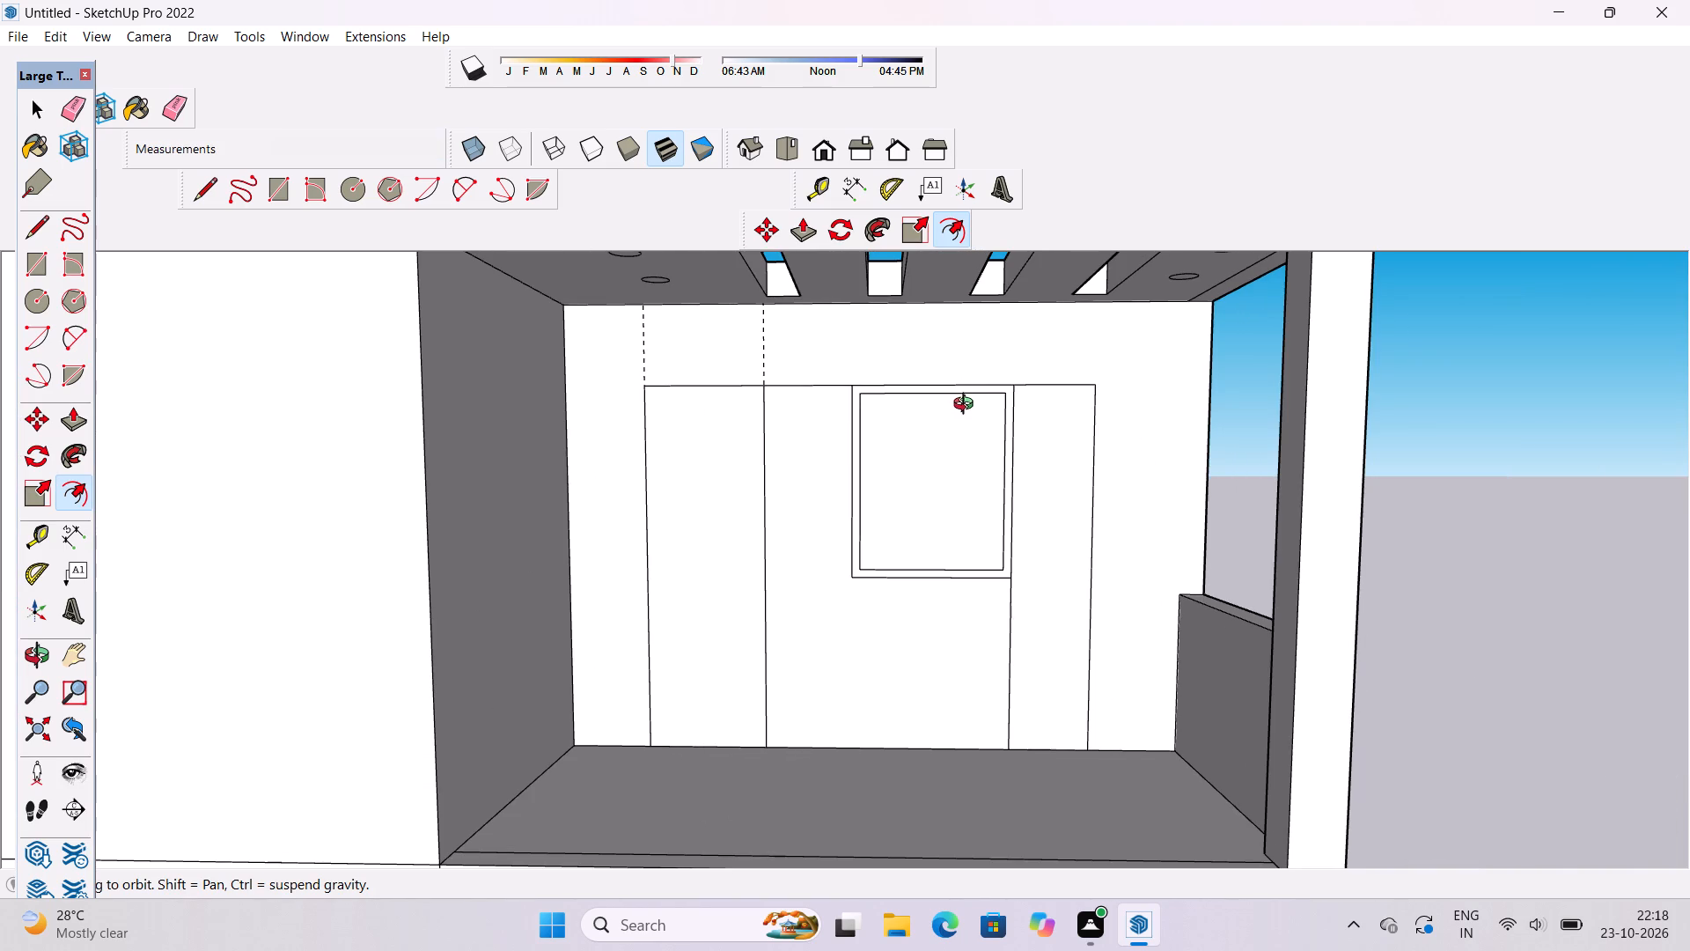
left_click_drag(984, 422, 1036, 404, "shift")
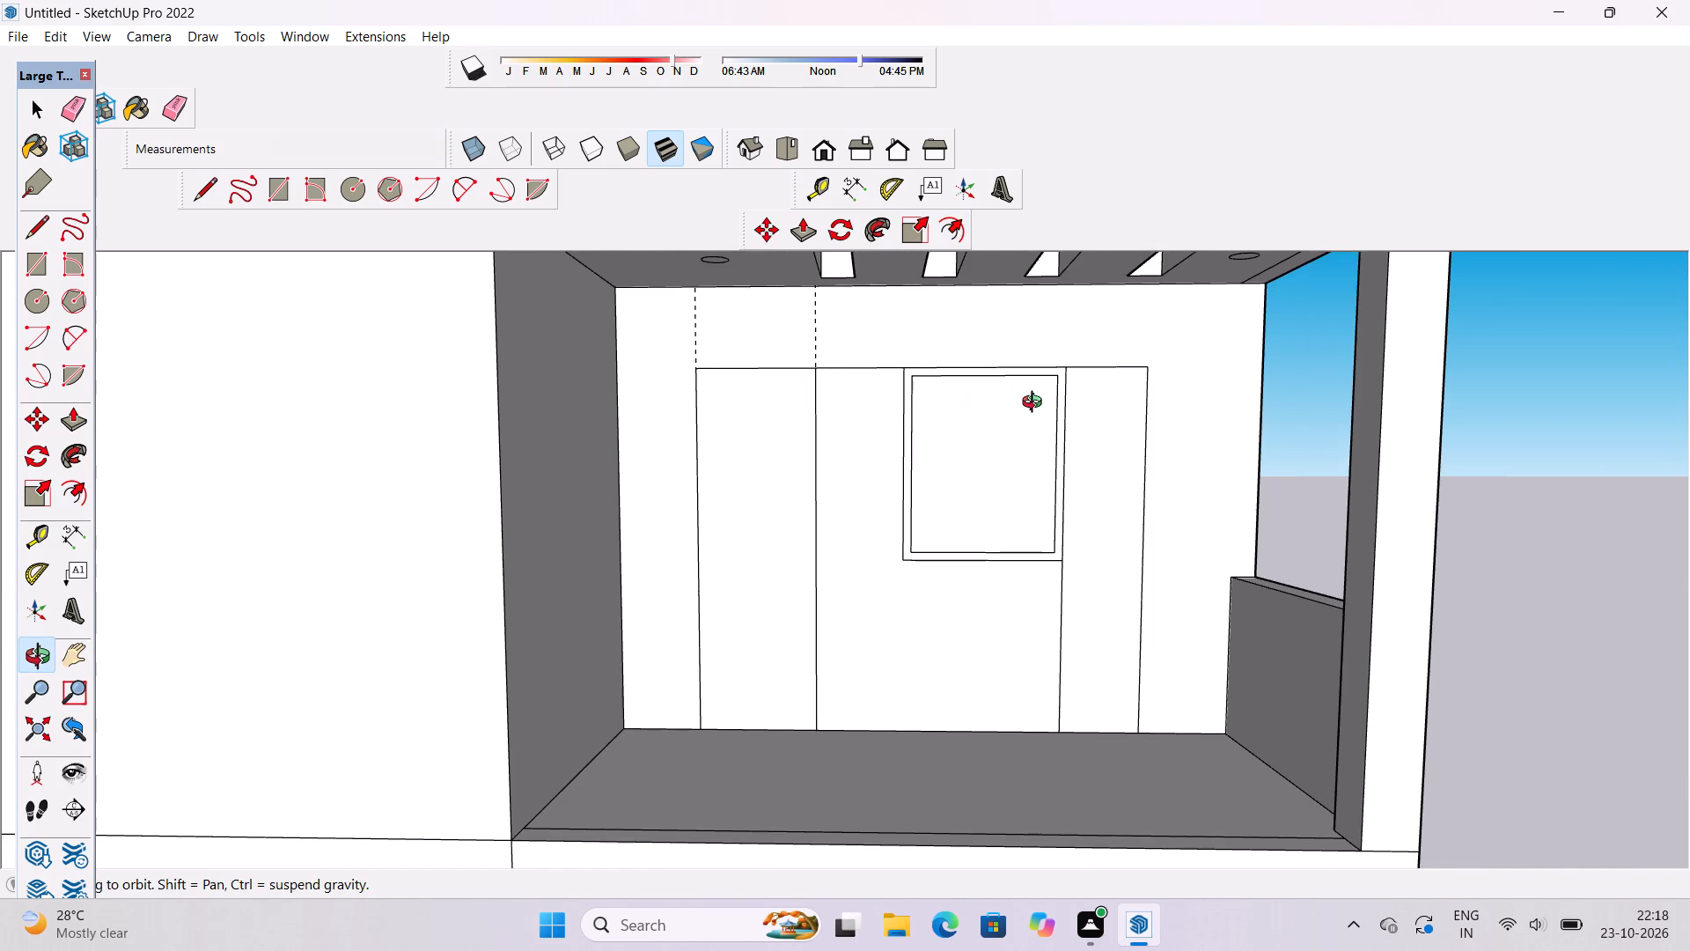
scroll(1036, 404, "down", 2)
left_click_drag(1042, 402, 1033, 490)
scroll(1032, 480, "down", 1)
left_click_drag(1032, 480, 1031, 469, "shift")
left_click_drag(1031, 469, 1019, 431)
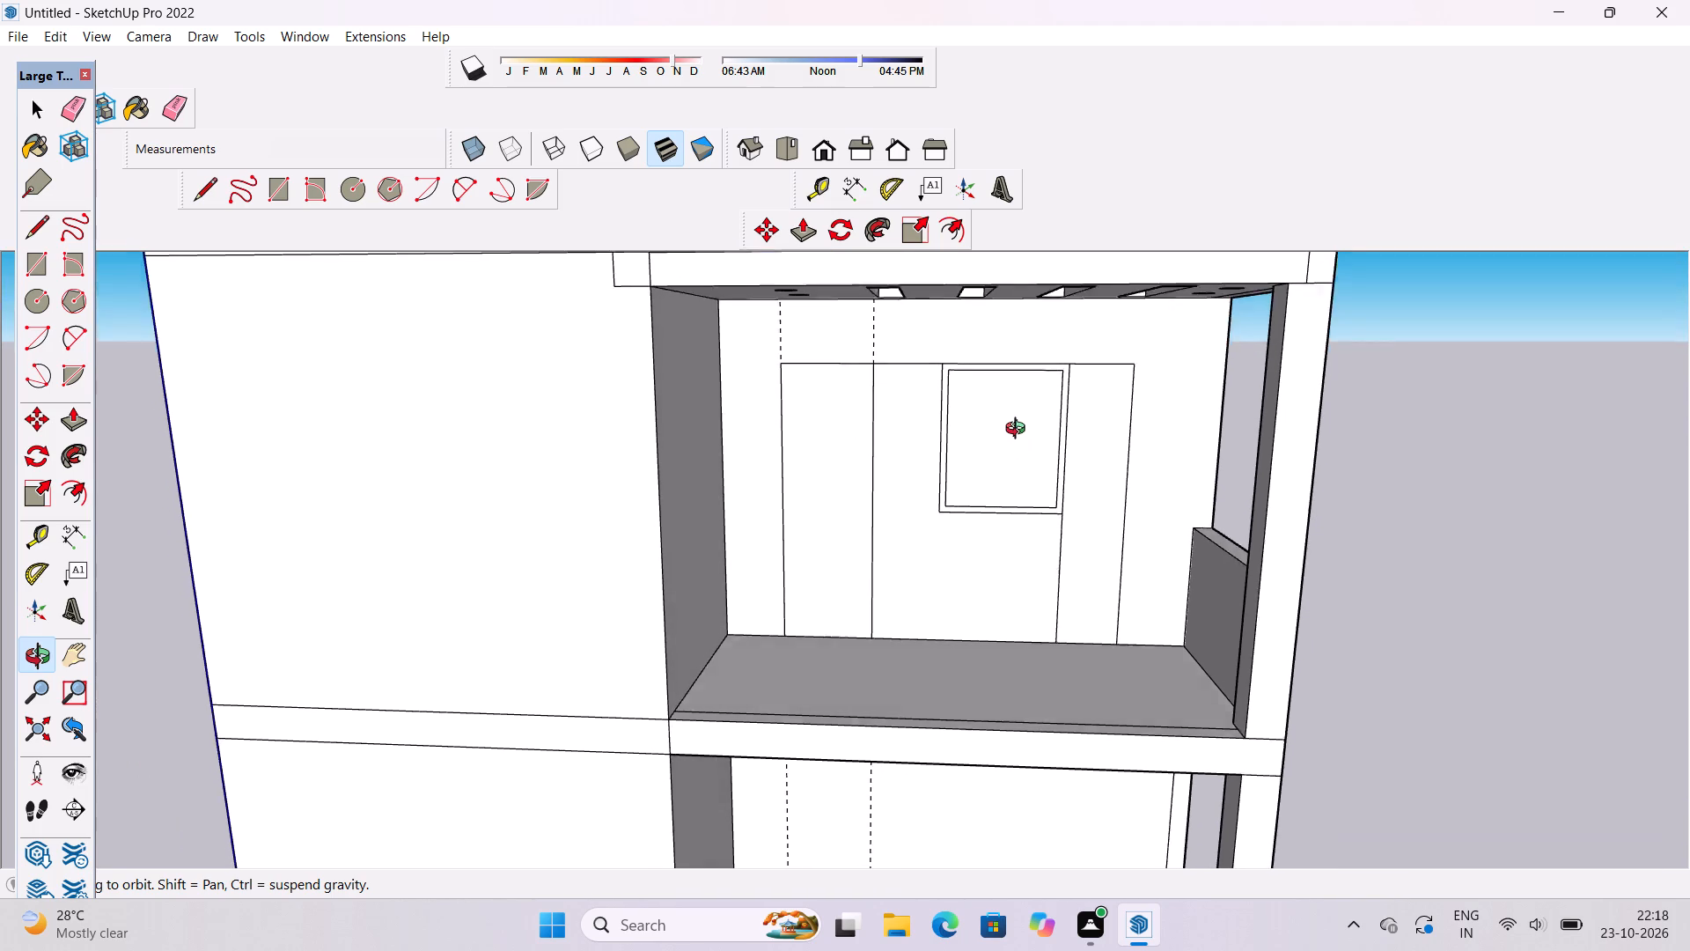
left_click_drag(1019, 431, 1019, 427)
scroll(1019, 424, "down", 1)
left_click_drag(1020, 424, 1025, 443)
scroll(1091, 413, "down", 5)
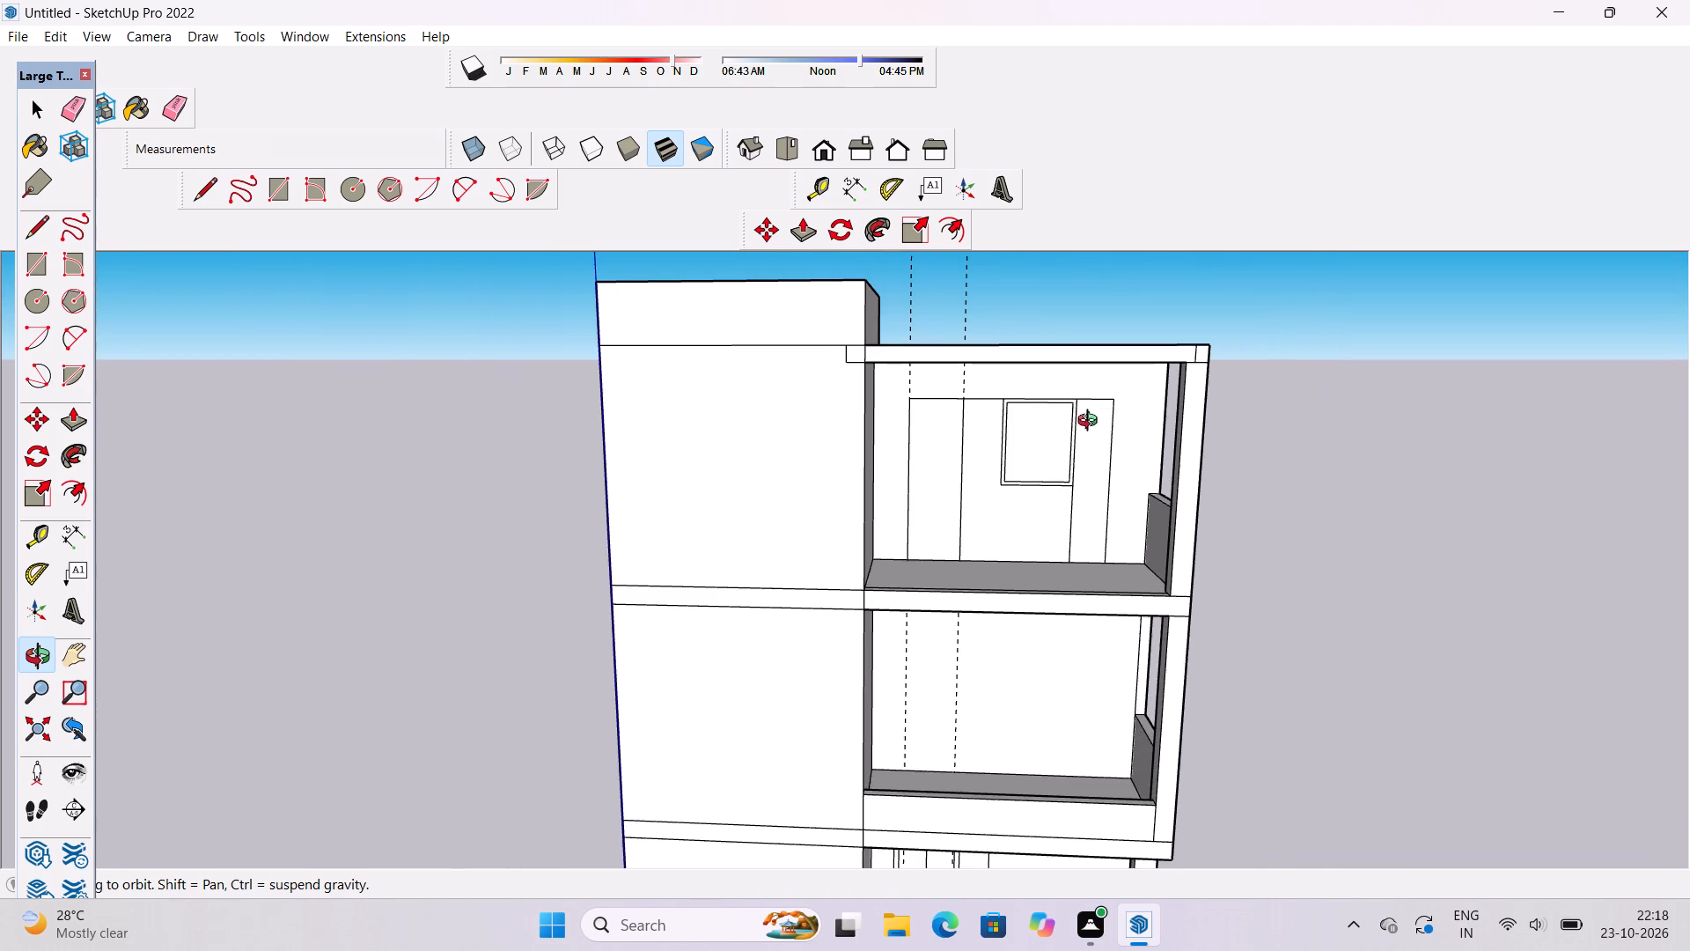
left_click_drag(1082, 440, 962, 440, "shift")
left_click_drag(960, 444, 996, 444)
scroll(965, 482, "up", 1)
left_click_drag(964, 478, 964, 486, "shift")
left_click_drag(961, 497, 947, 467)
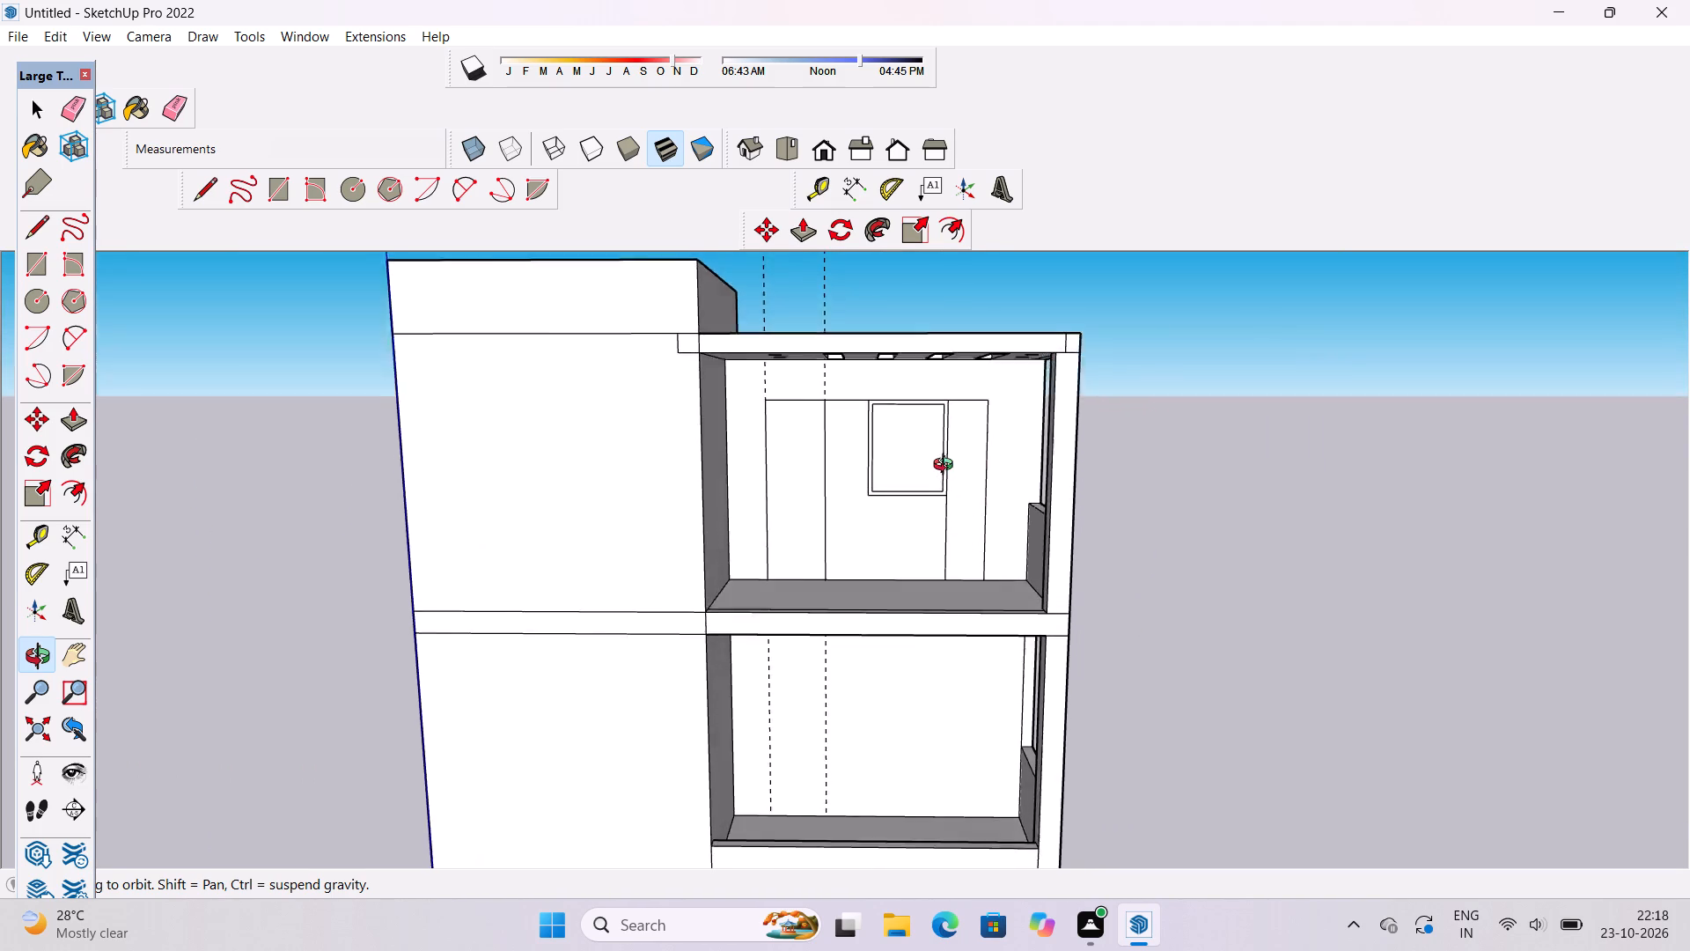
left_click_drag(947, 467, 945, 455)
scroll(945, 451, "up", 2)
scroll(945, 451, "down", 5)
scroll(945, 451, "up", 1)
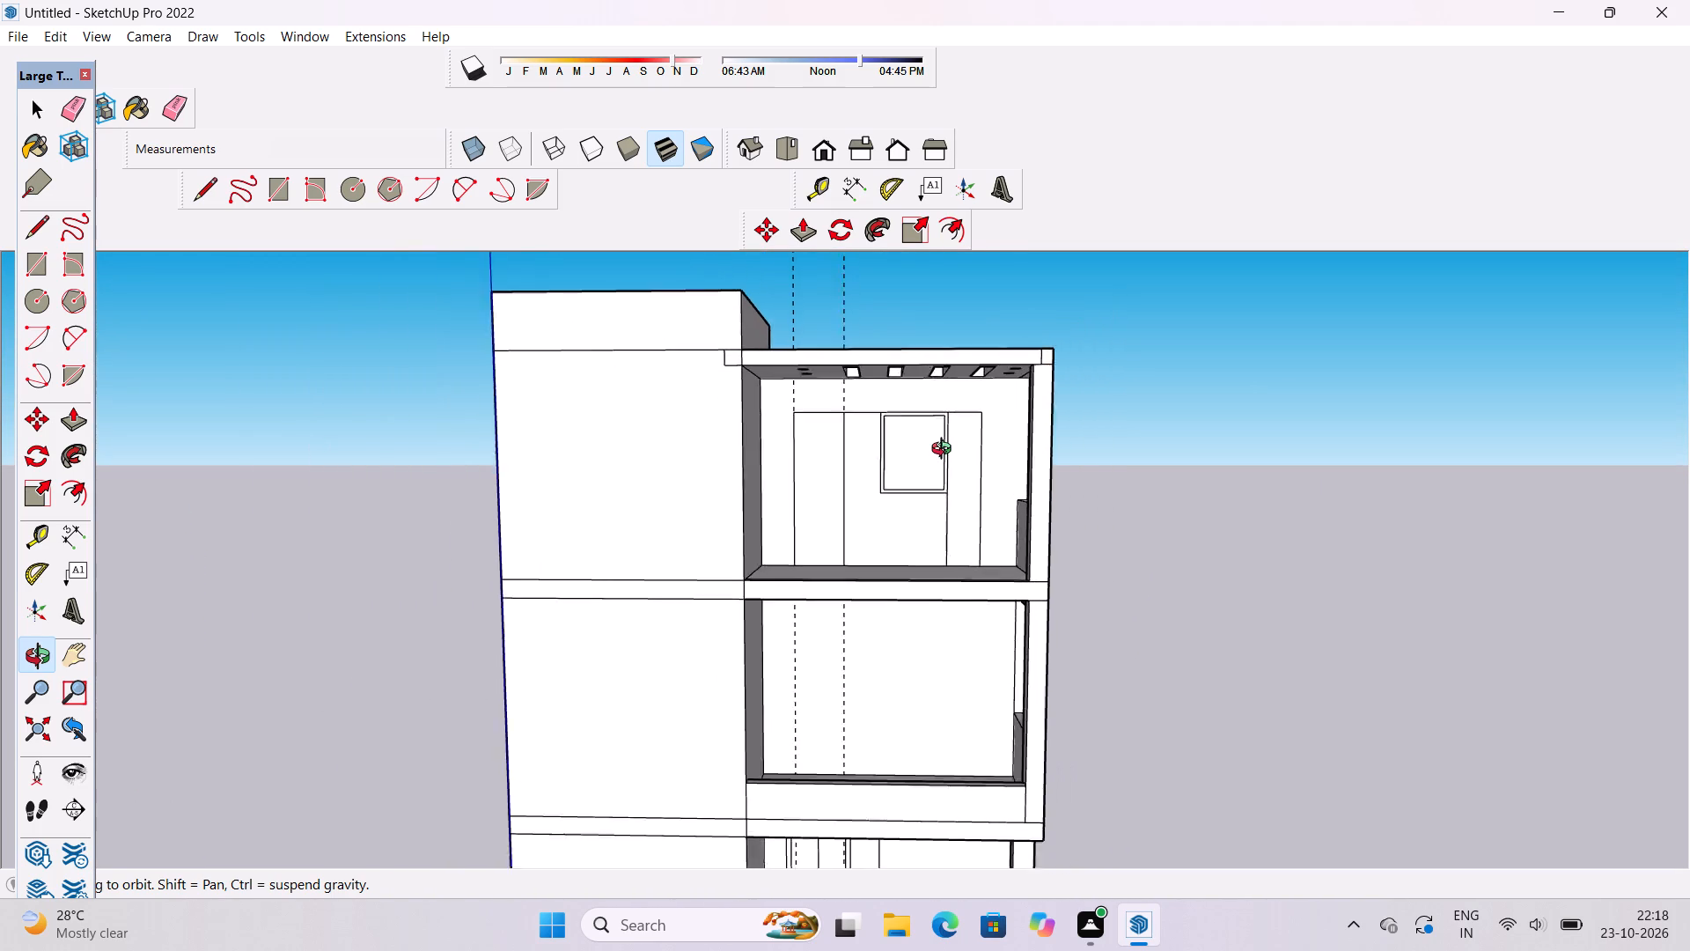
scroll(945, 451, "up", 2)
scroll(945, 451, "down", 4)
left_click_drag(945, 451, 950, 468, "shift")
left_click_drag(948, 480, 1055, 394)
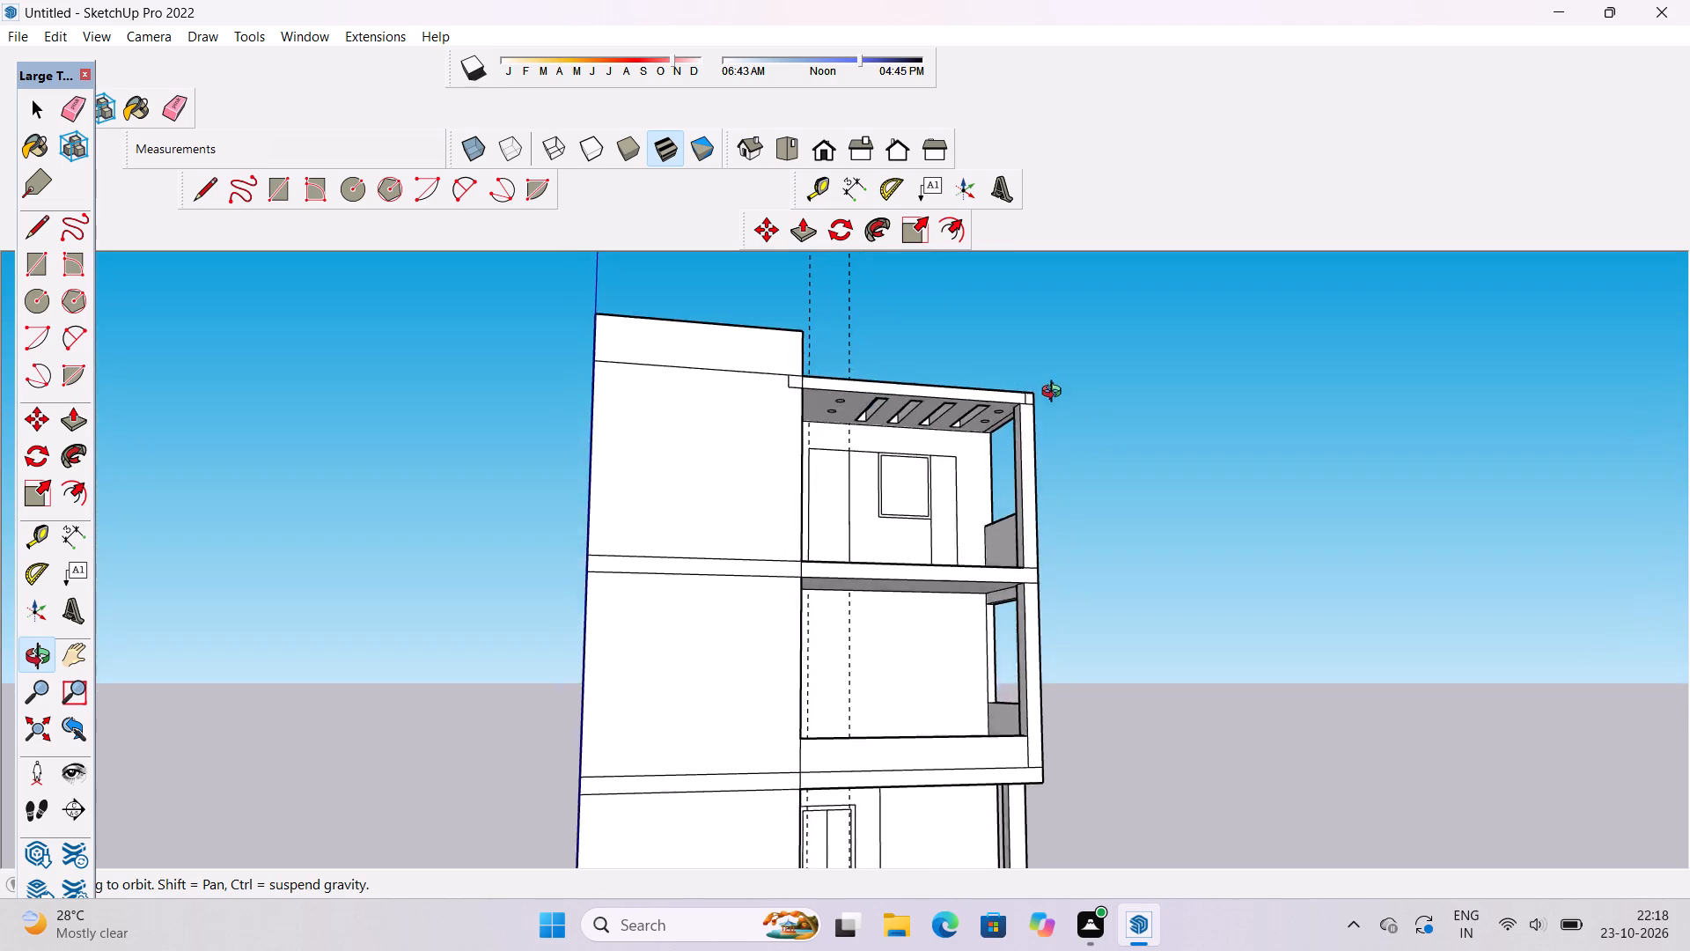
left_click_drag(1055, 394, 962, 498)
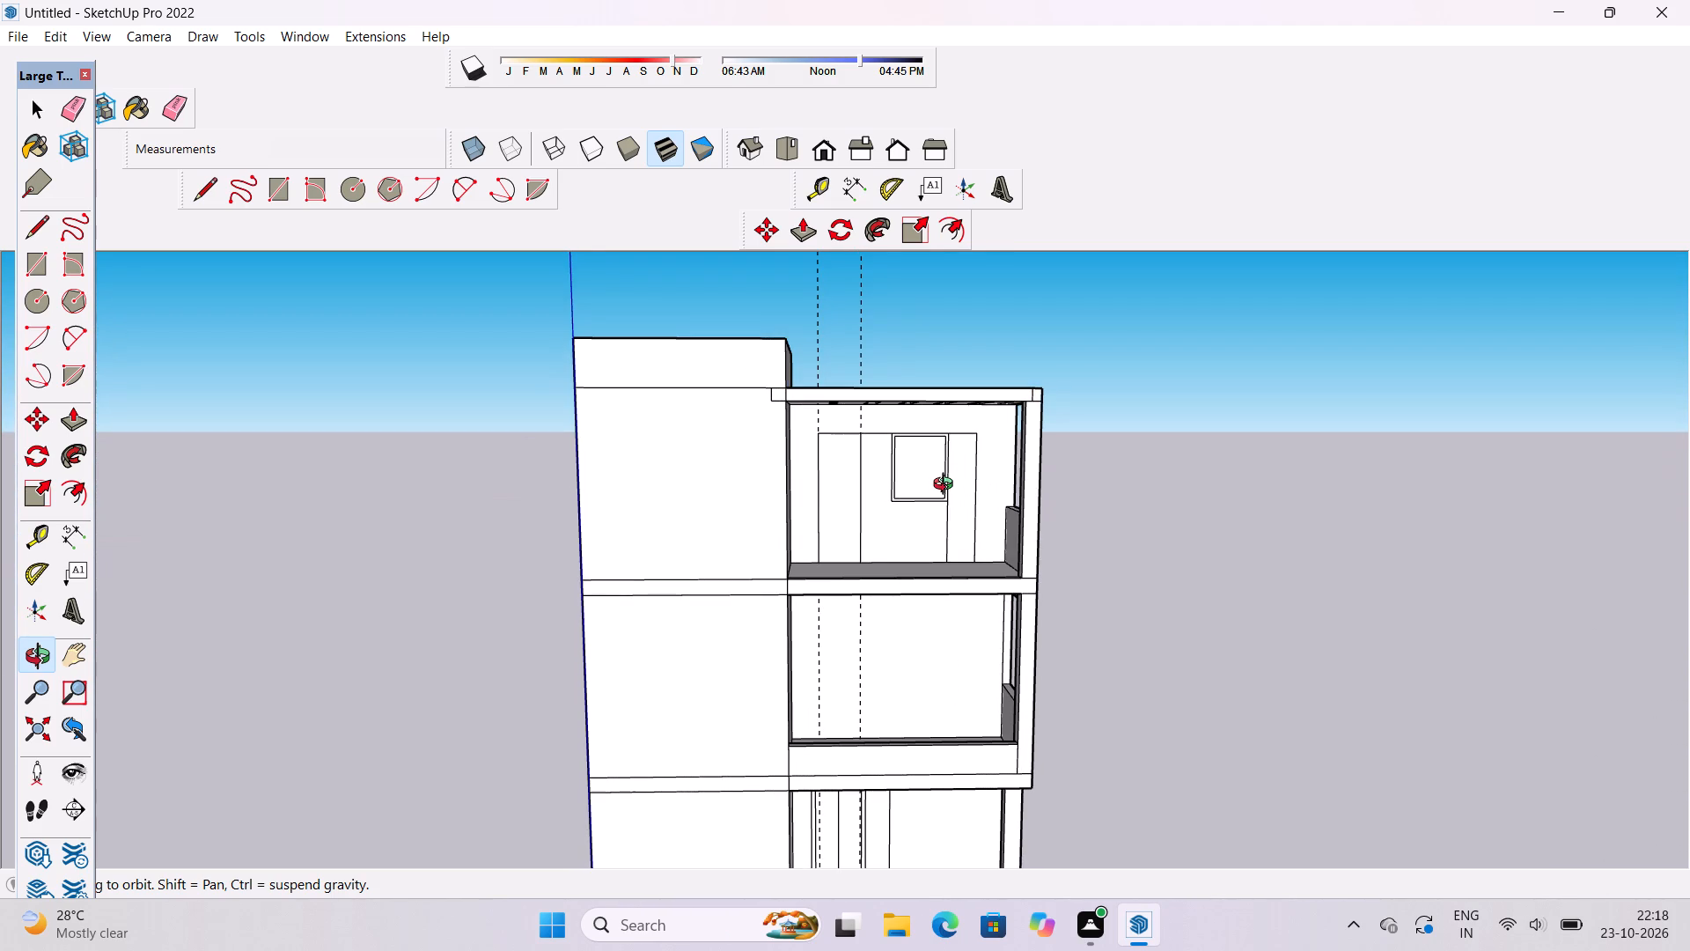
Examine the top-floor balcony and its framed window from several distances and angles.
scroll(947, 483, "down", 2)
left_click_drag(910, 537, 915, 512, "shift")
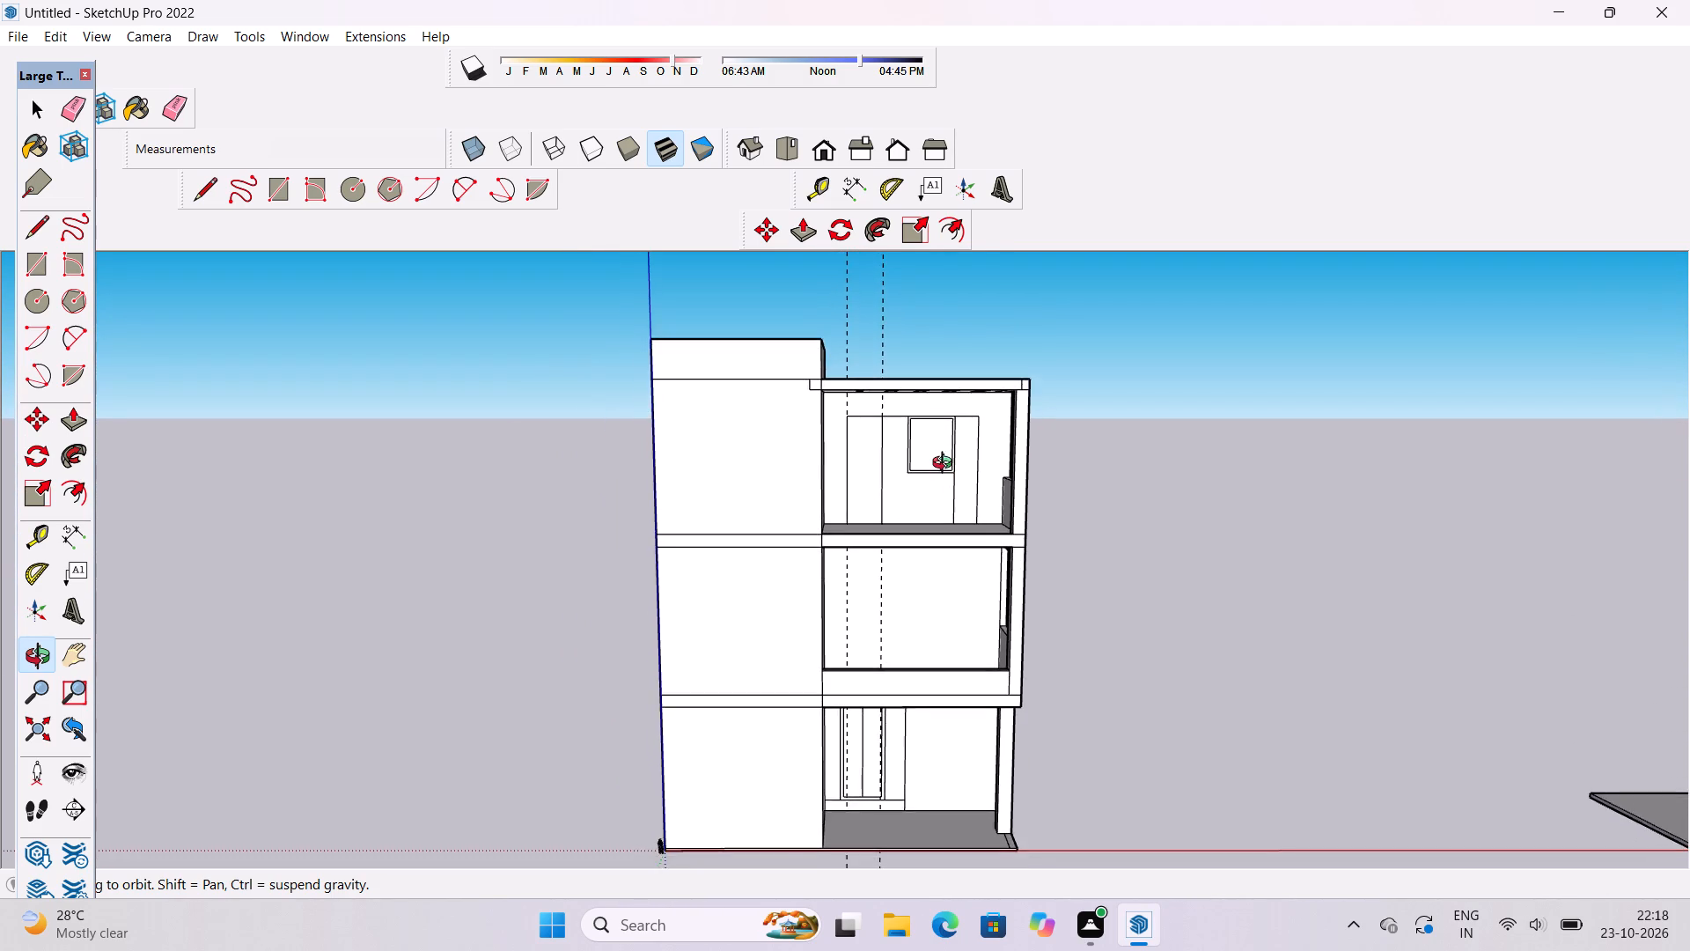
scroll(946, 465, "up", 2)
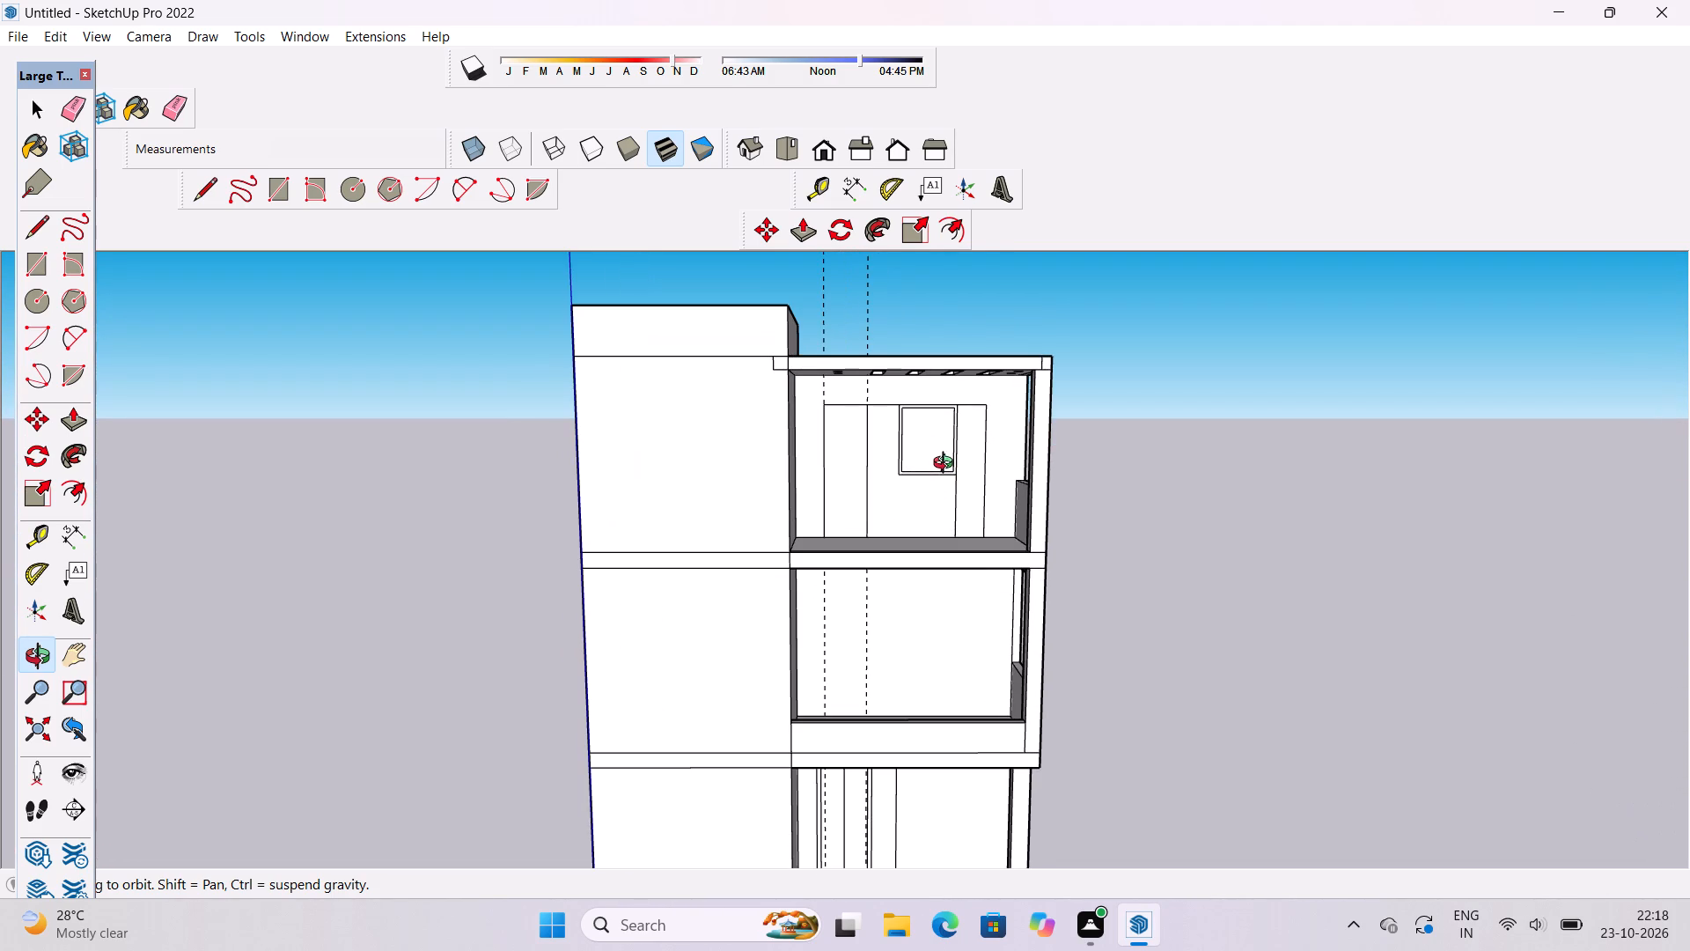
left_click_drag(947, 465, 923, 496, "shift")
scroll(930, 490, "up", 5)
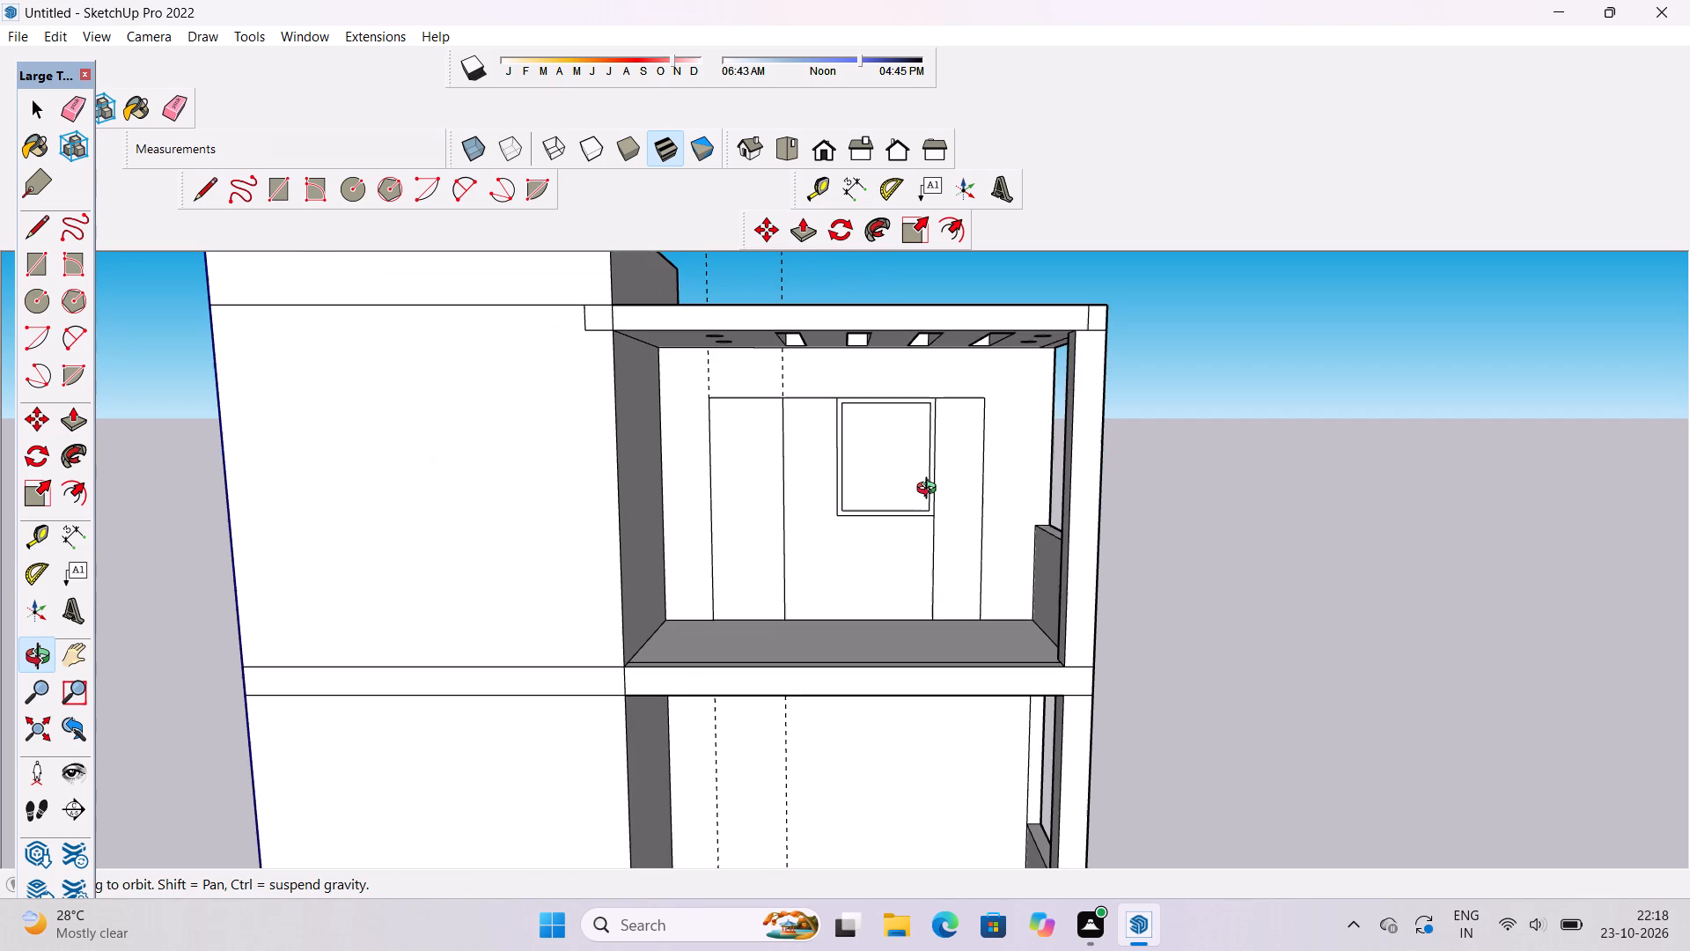
scroll(930, 490, "up", 4)
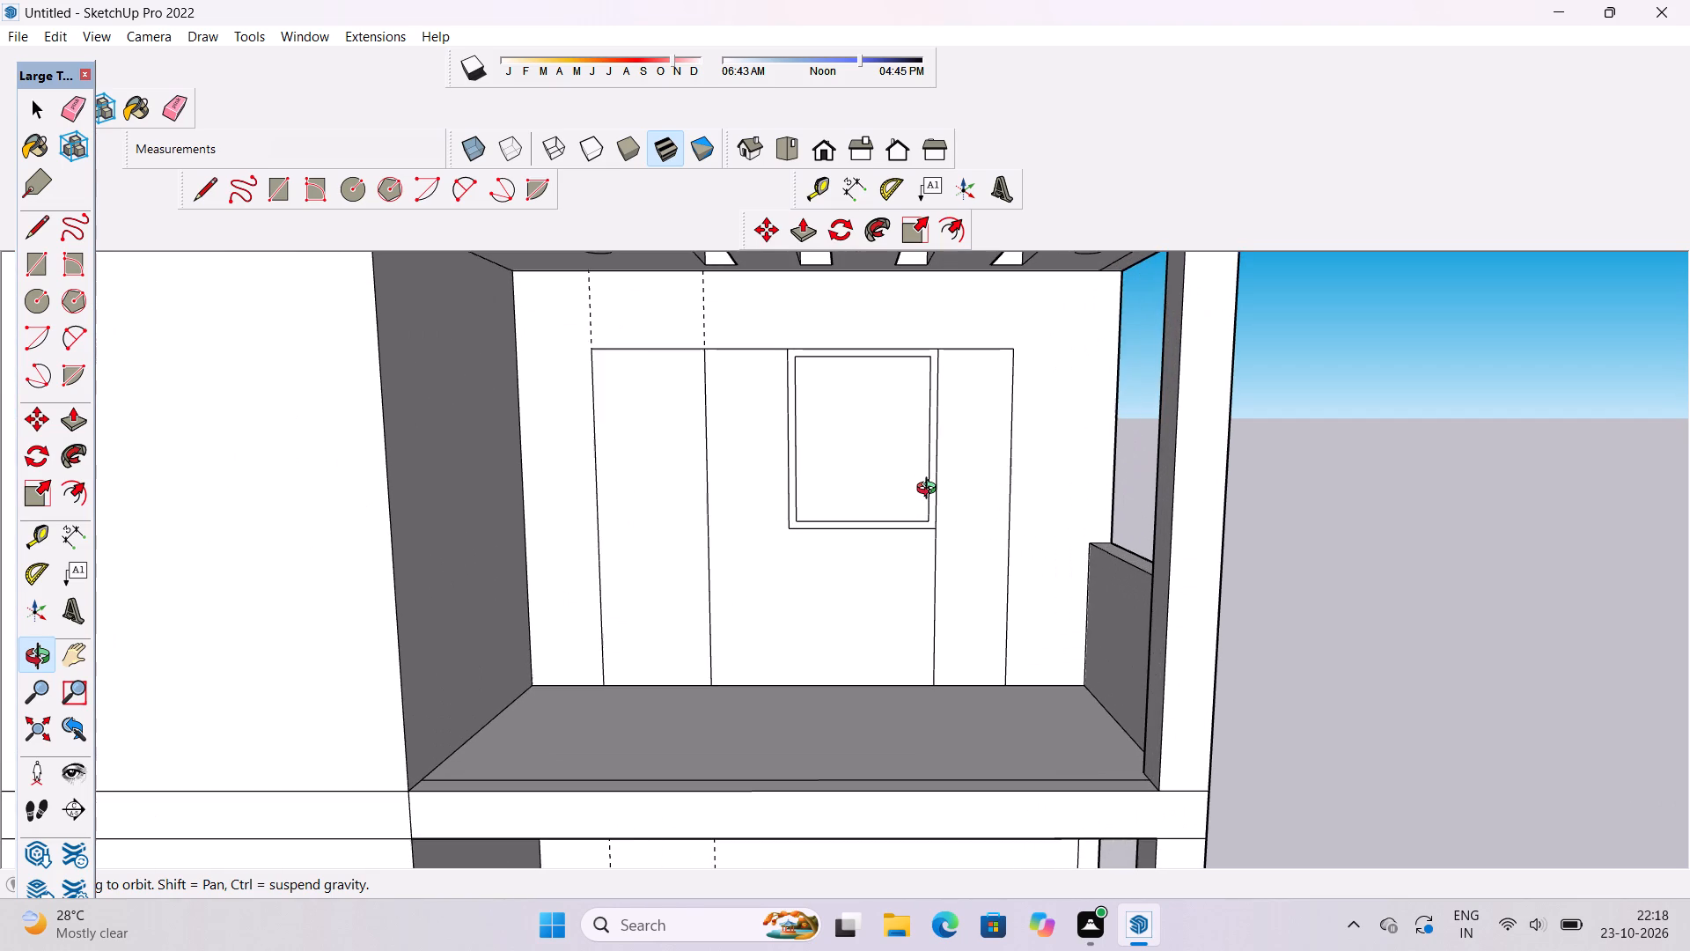
scroll(930, 490, "down", 4)
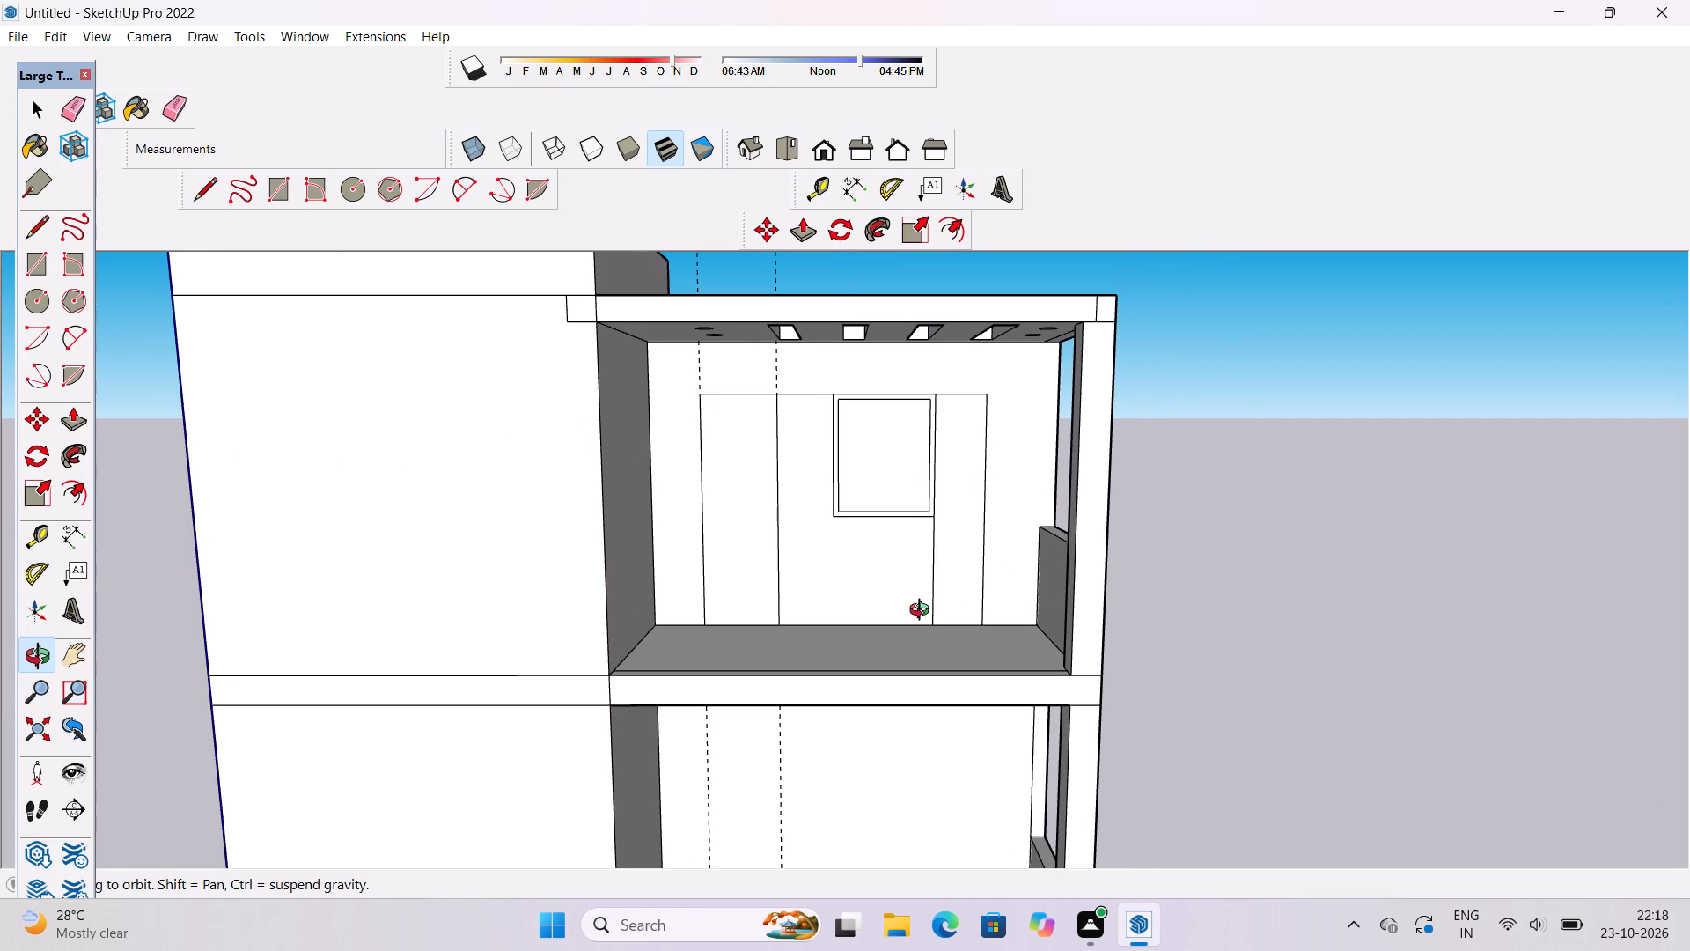
scroll(923, 612, "up", 3)
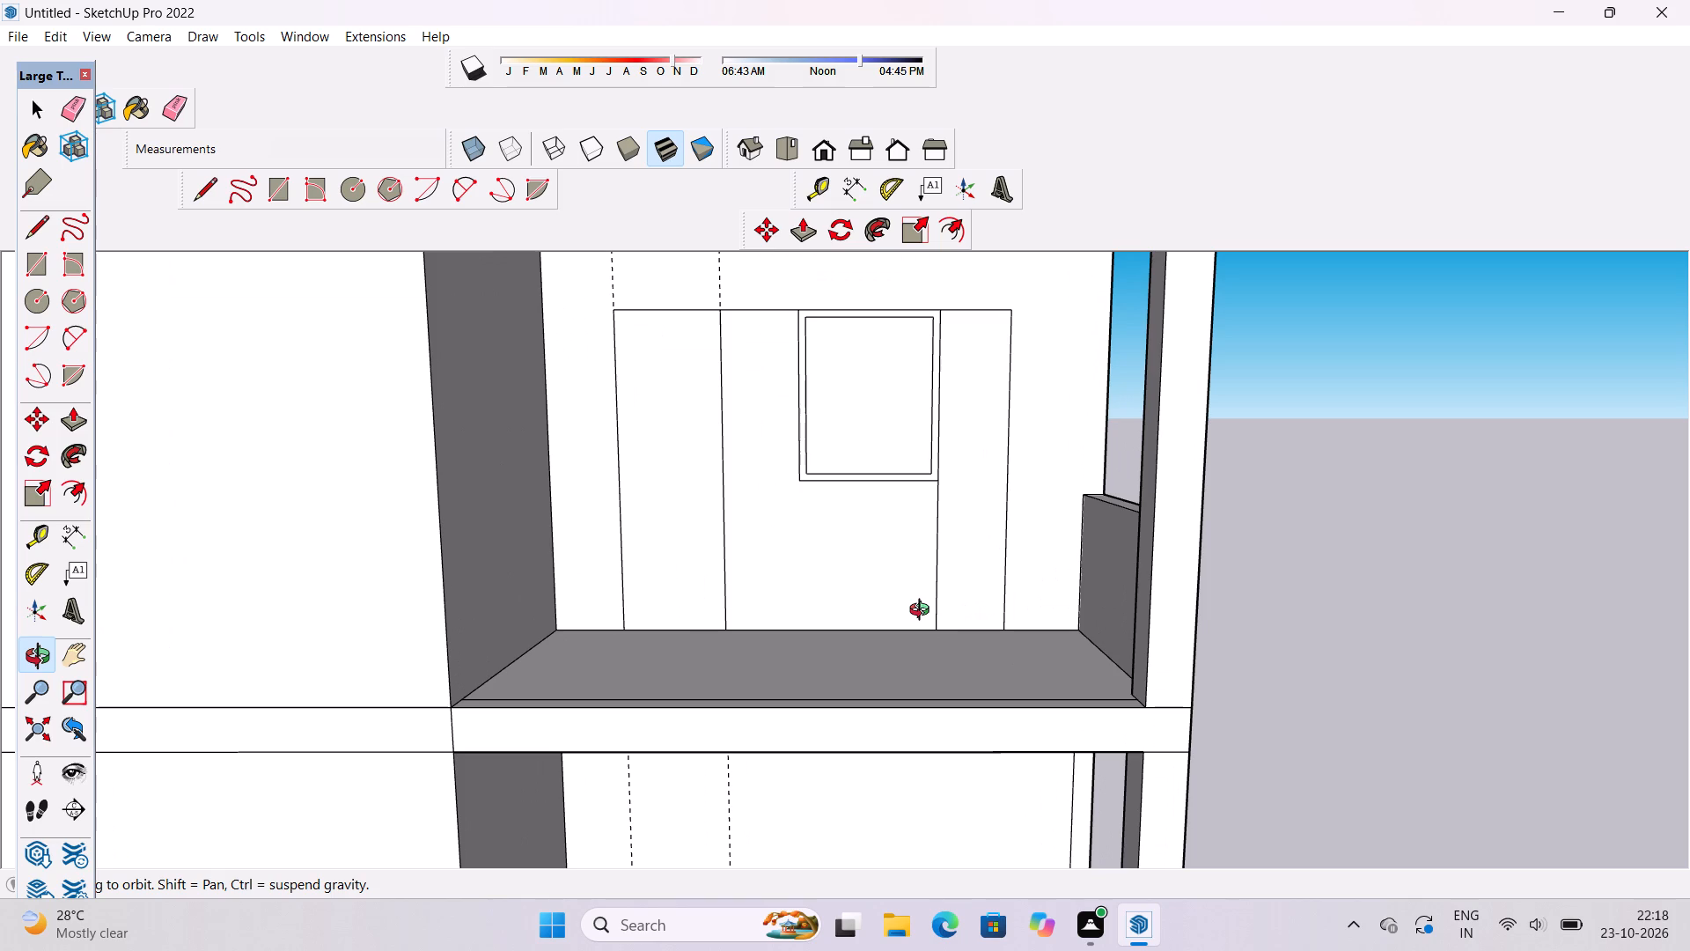
scroll(904, 590, "down", 6)
left_click_drag(899, 592, 904, 615, "shift")
left_click_drag(902, 579, 893, 593, "shift")
left_click_drag(895, 600, 925, 614)
Place a vertical guide through the middle of the top-floor window's inner frame, plus parallel guides 6" to either side of it.
scroll(949, 549, "up", 5)
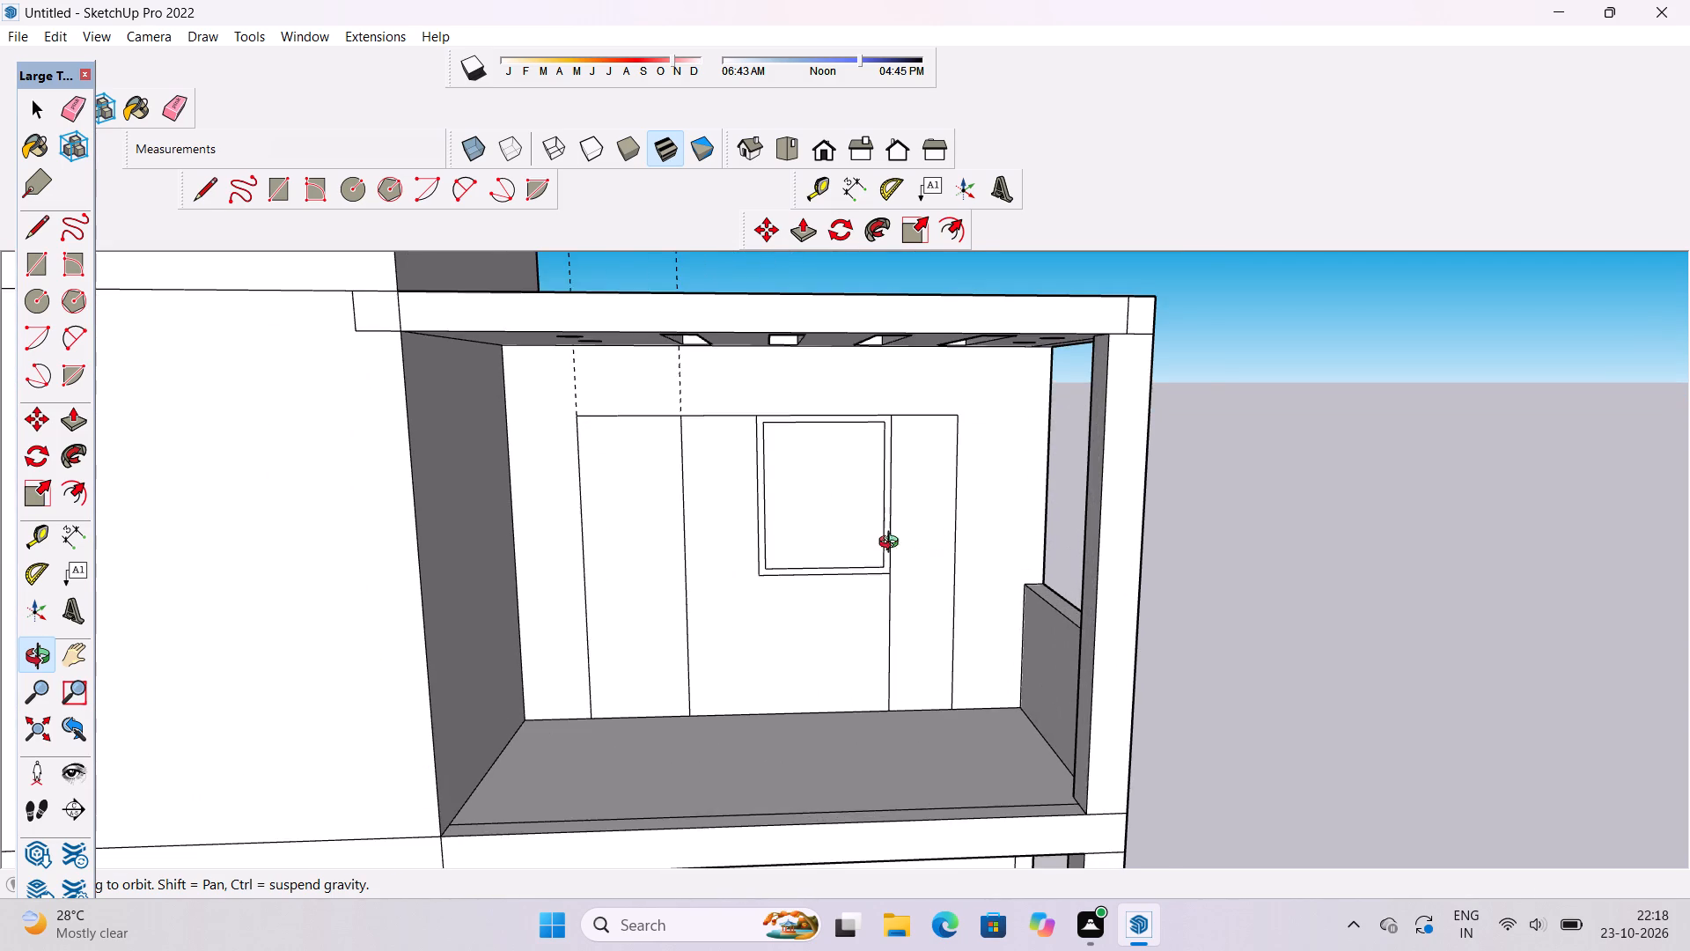
scroll(822, 544, "up", 1)
left_click(31, 547)
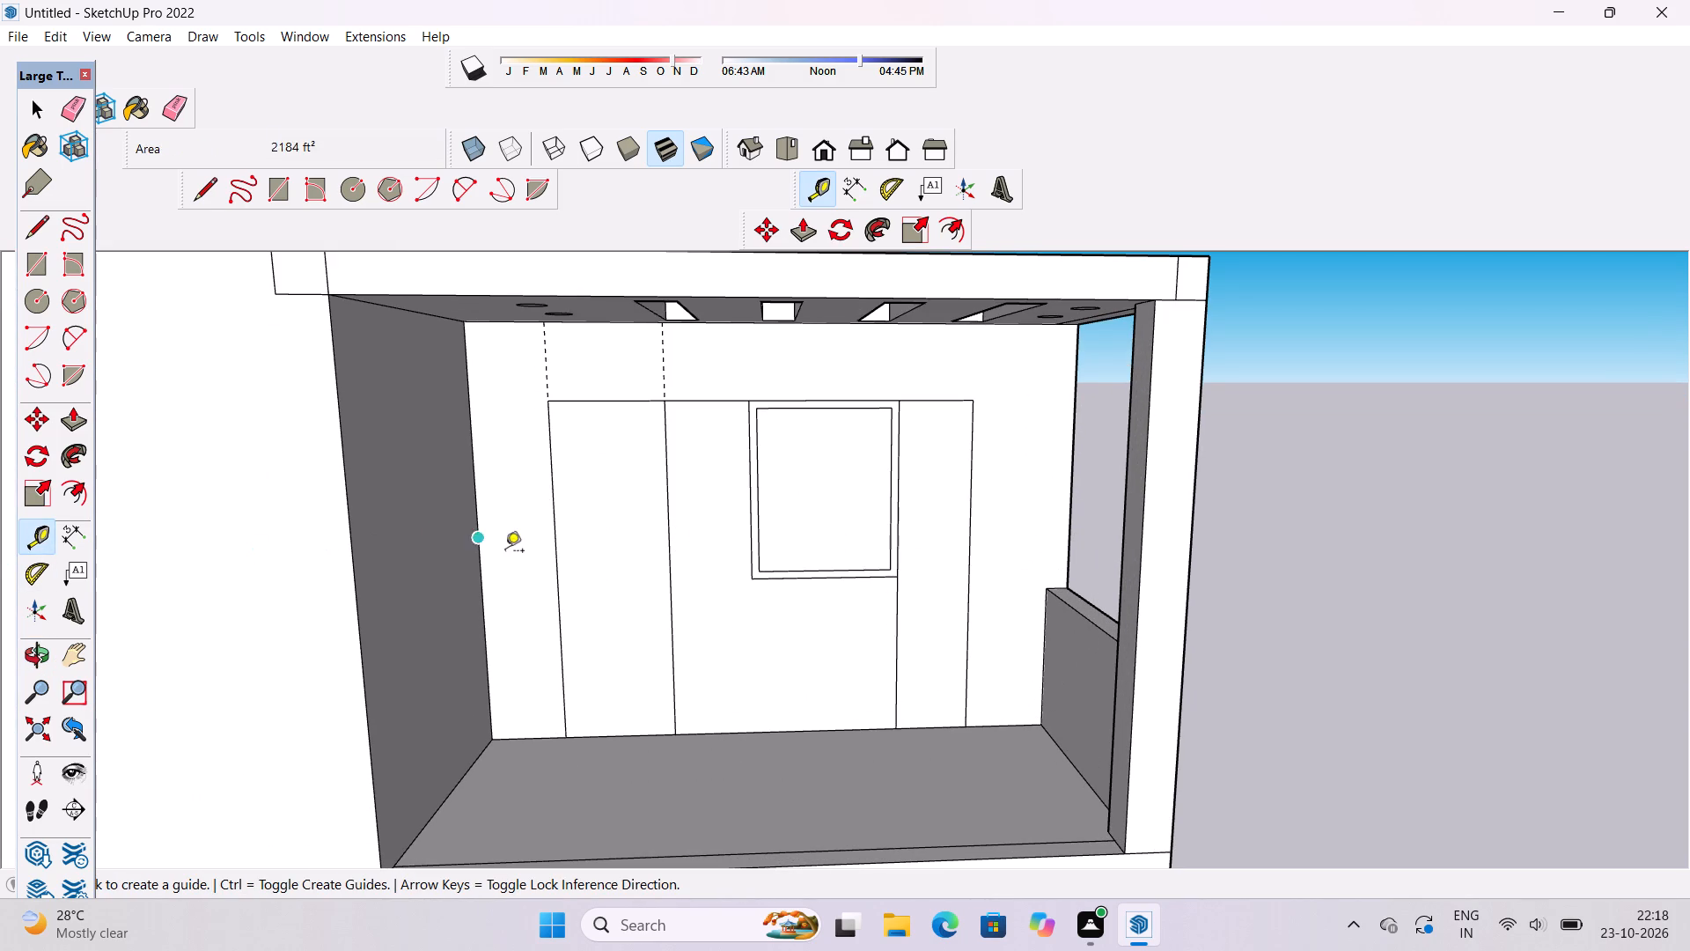
left_click(755, 490)
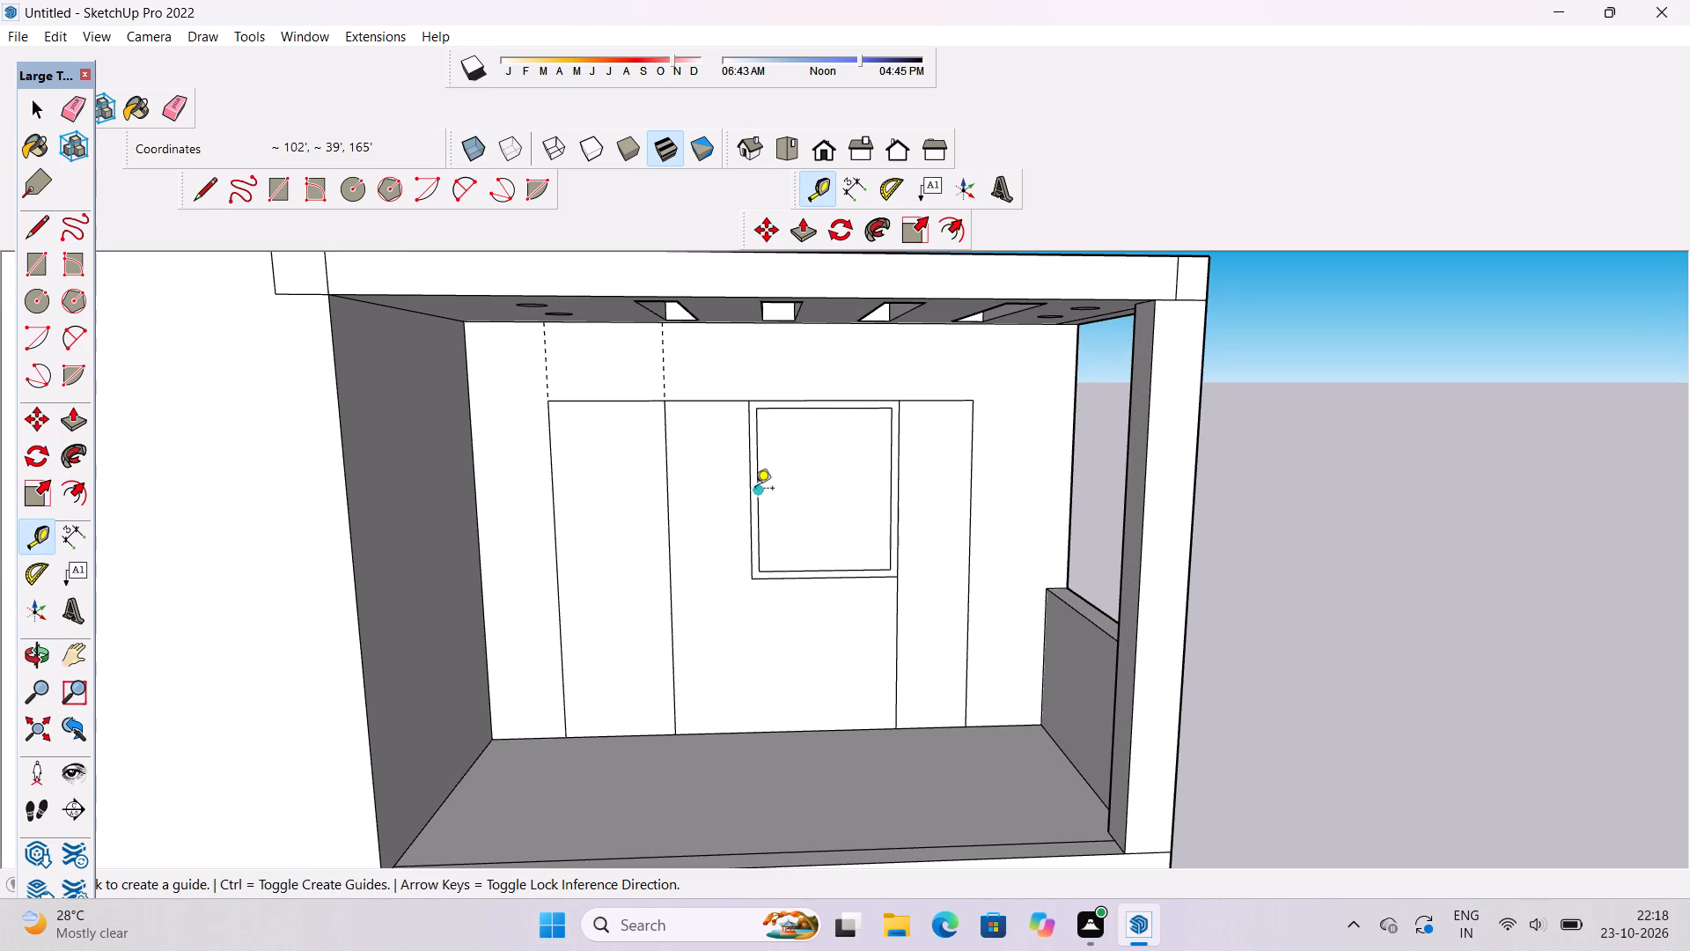
left_click(827, 409)
left_click(822, 431)
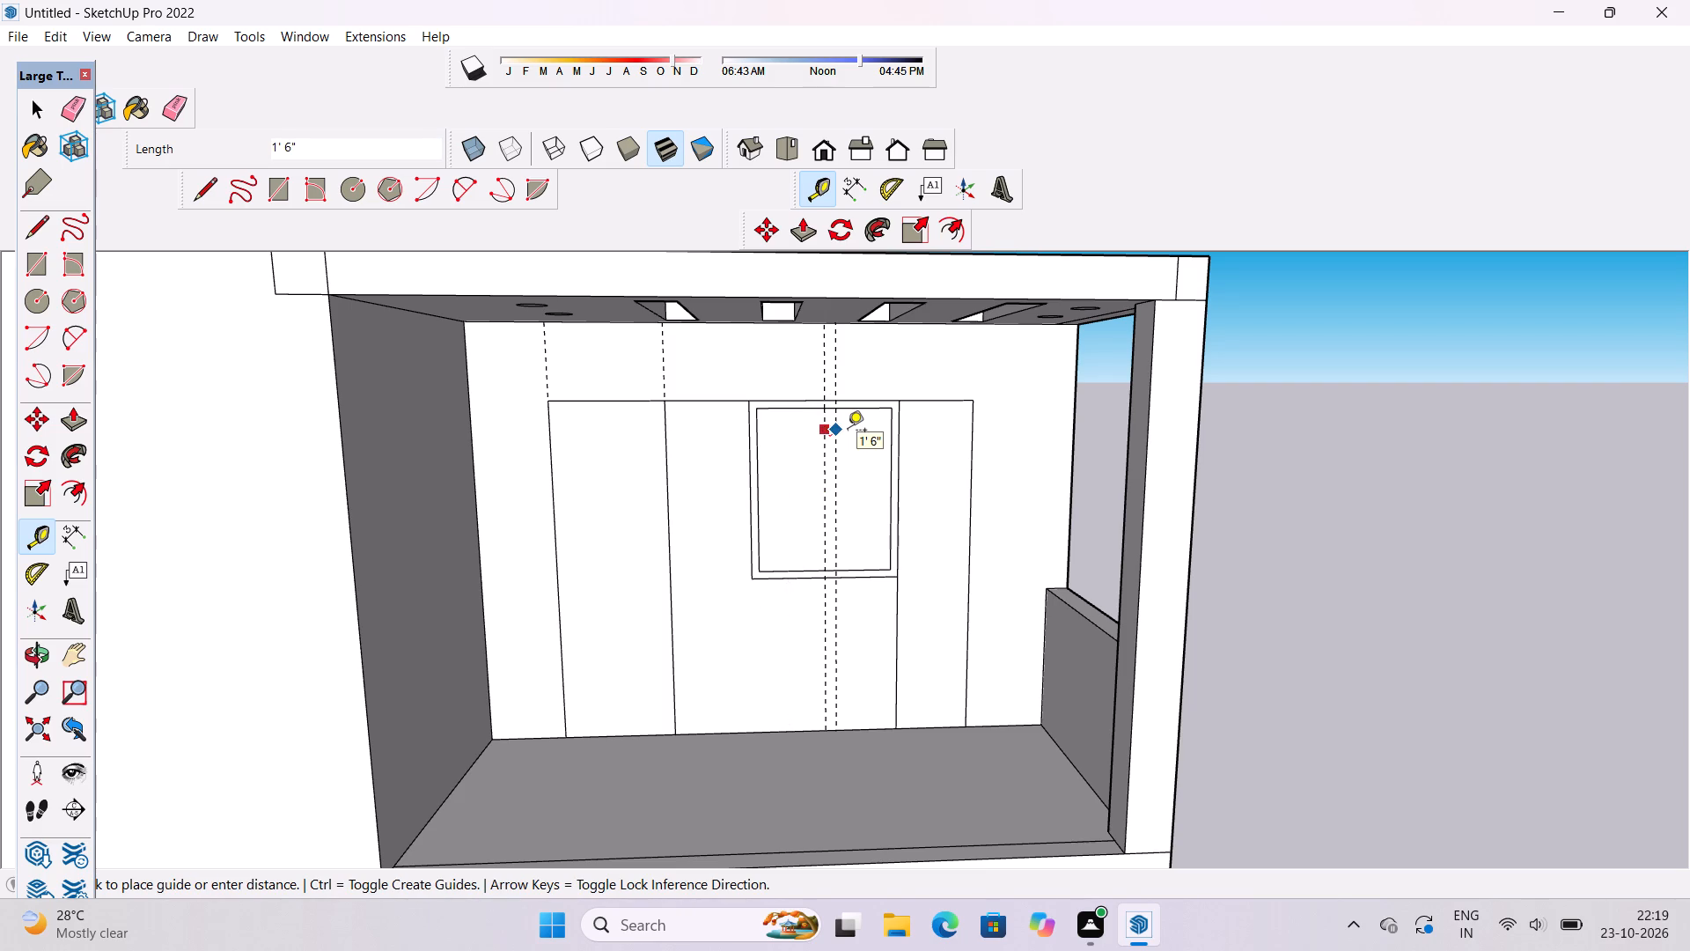
type("6\"")
key("Return")
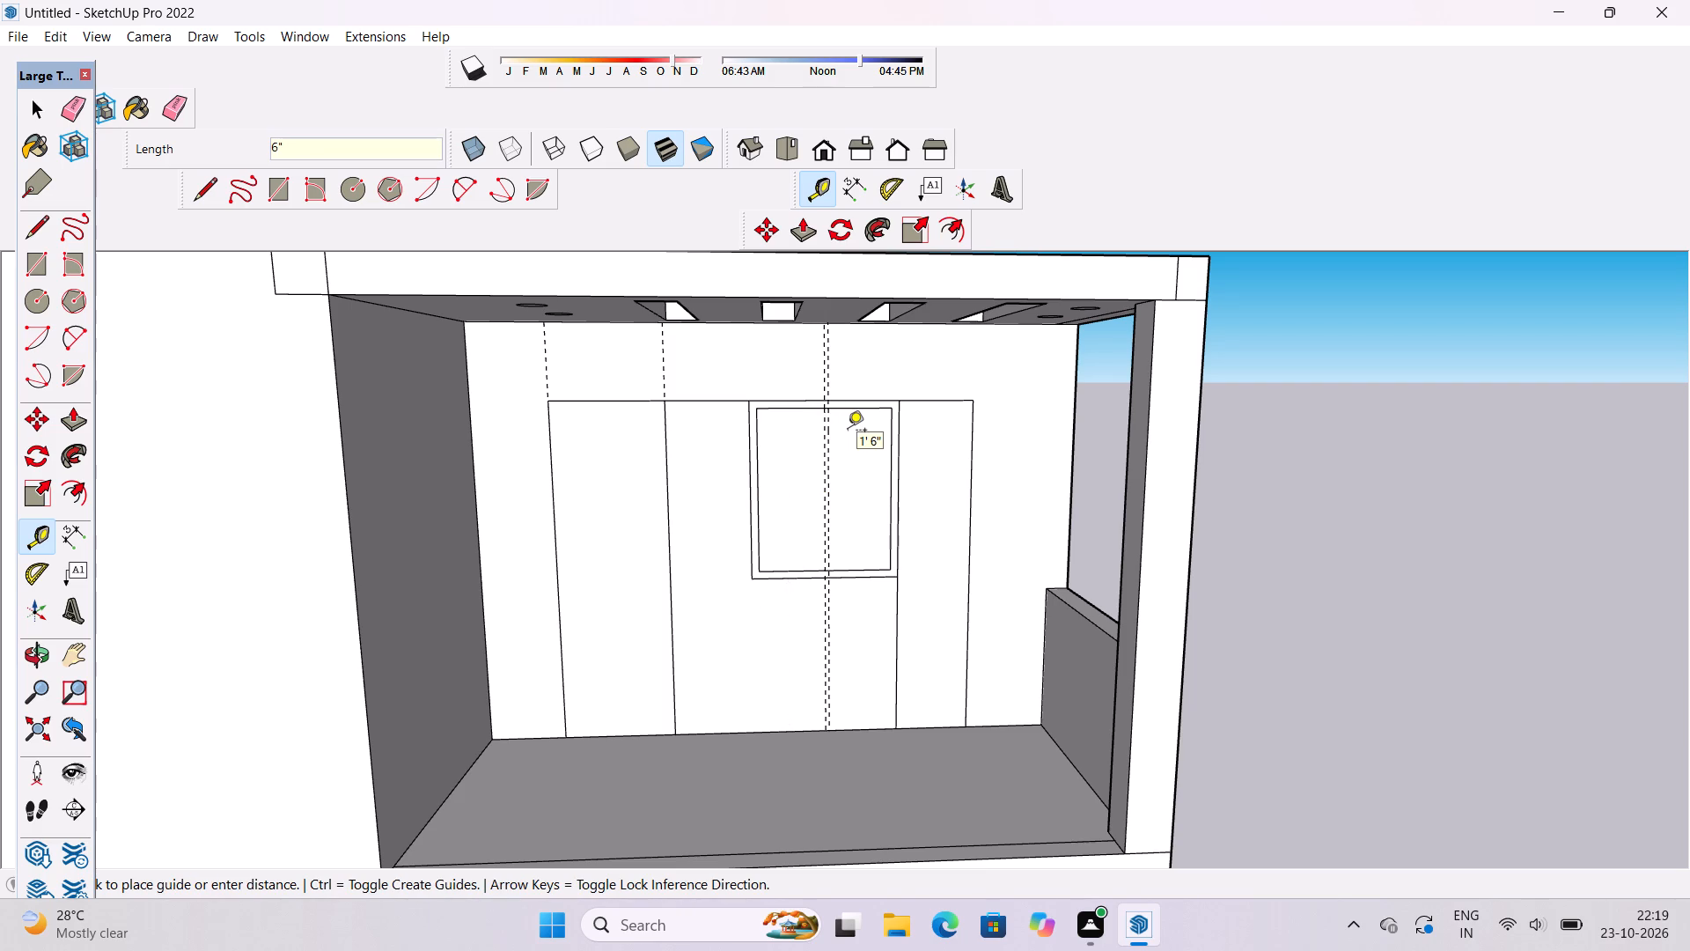
scroll(848, 431, "up", 12)
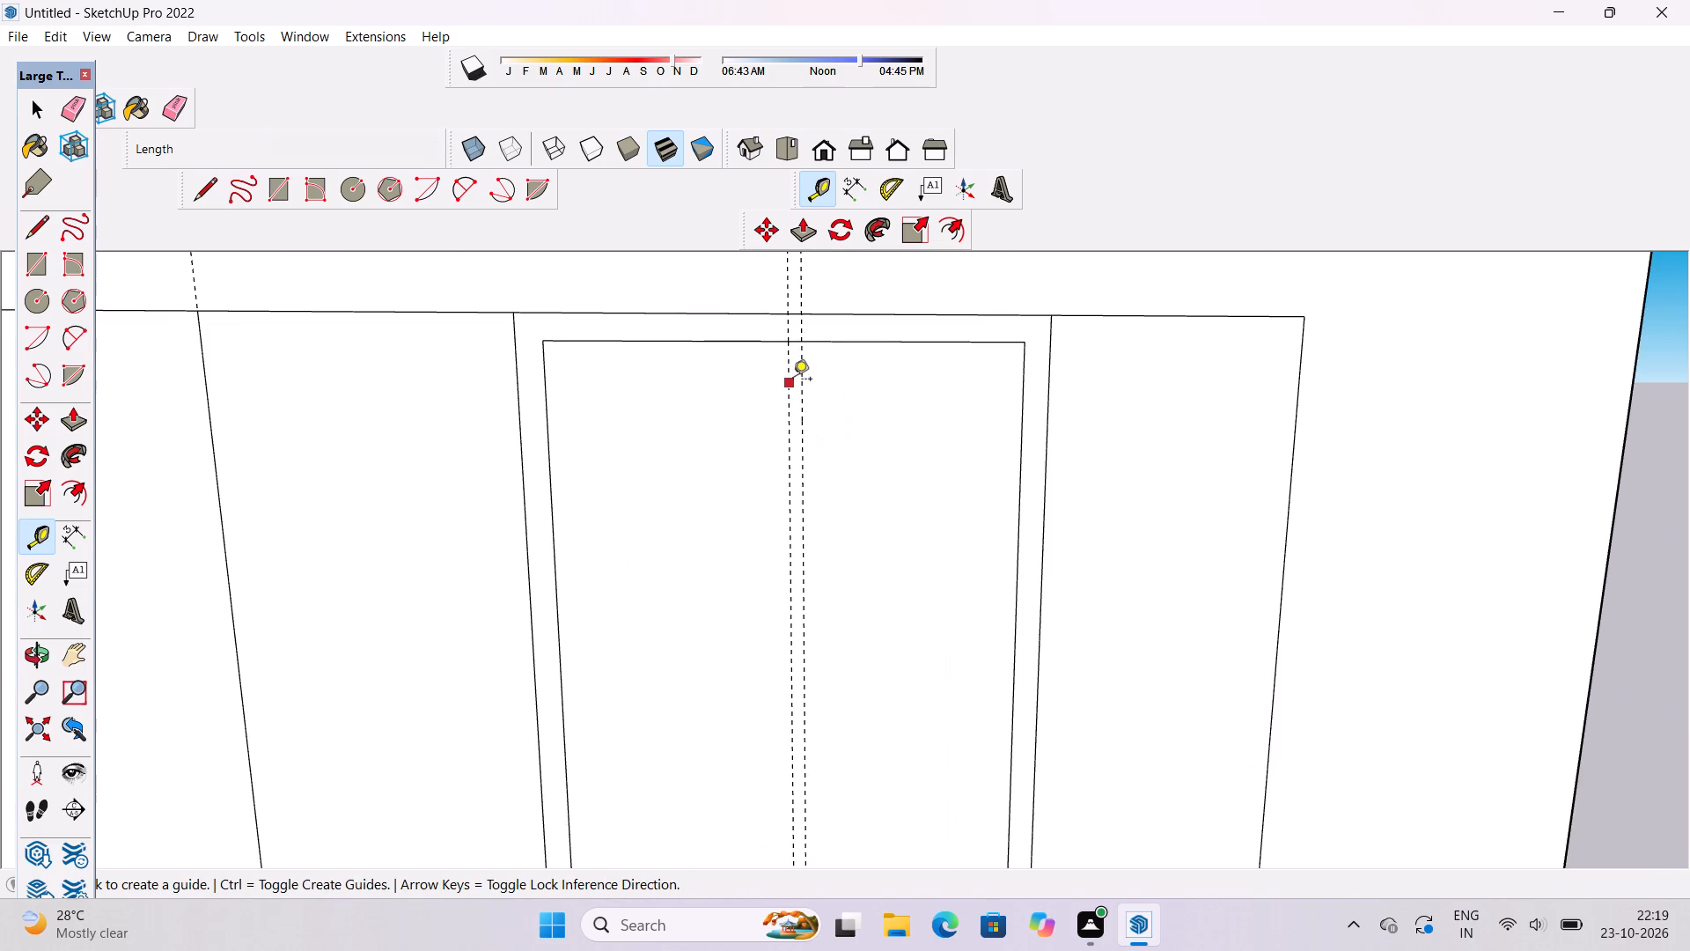
left_click(793, 380)
key("6")
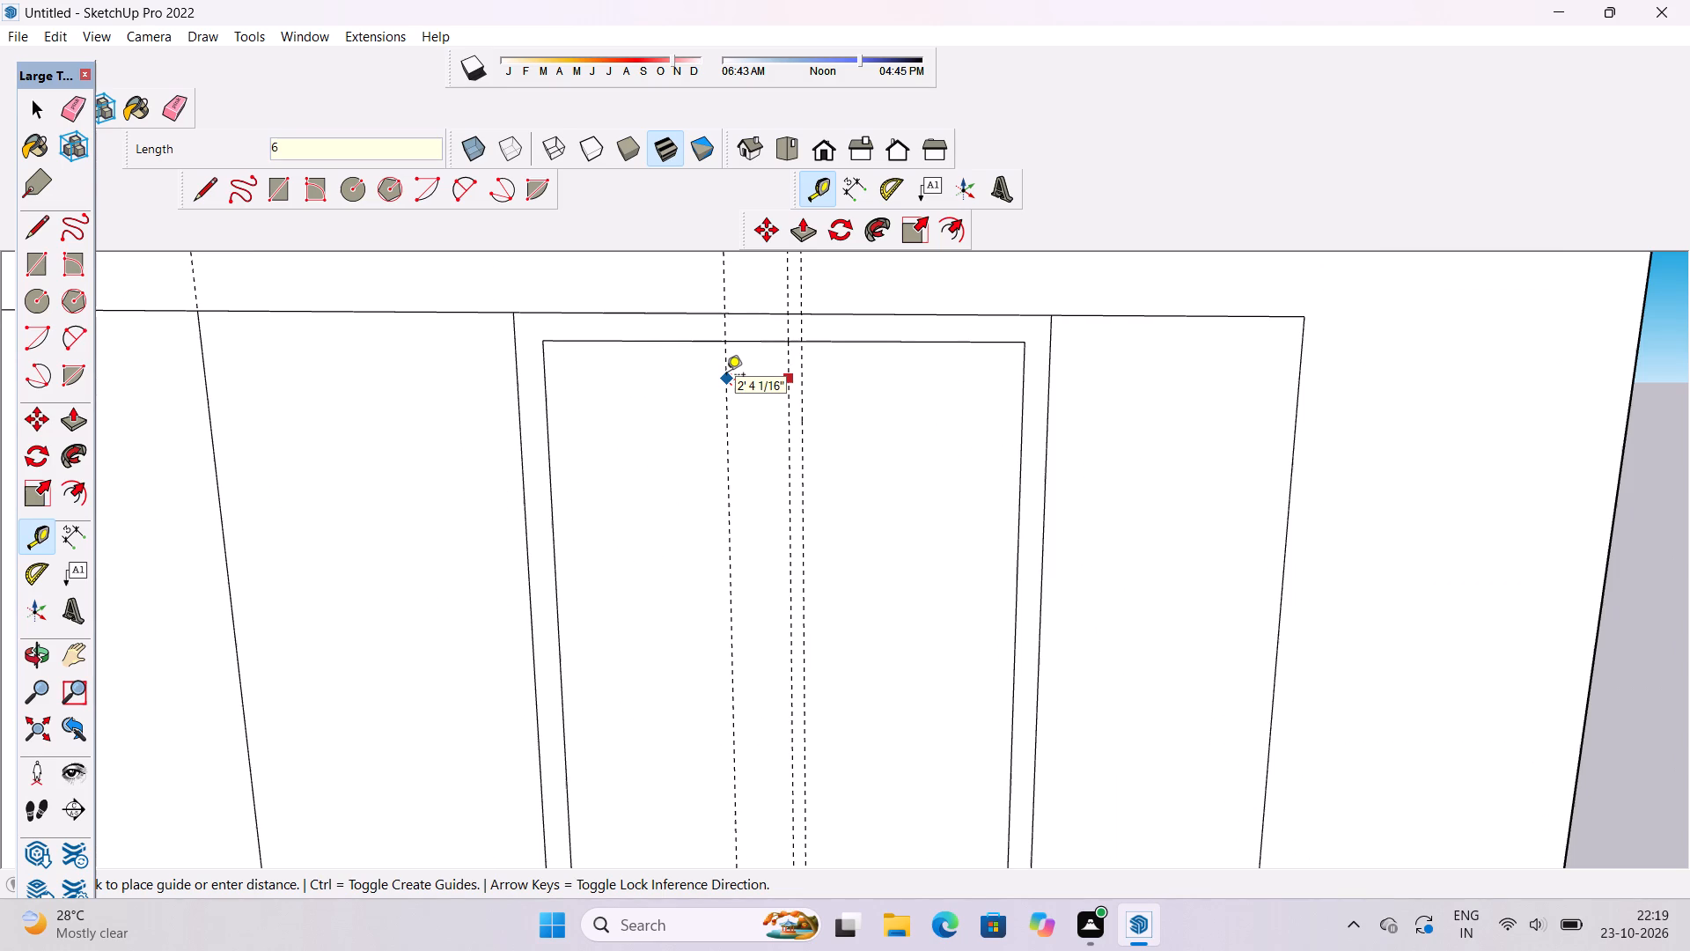
key("shift+quotedbl")
key("Return")
Draw a 1' by 22' rectangle between the outer guides, spanning the inner window frame from top to bottom as a central mullion.
key("r")
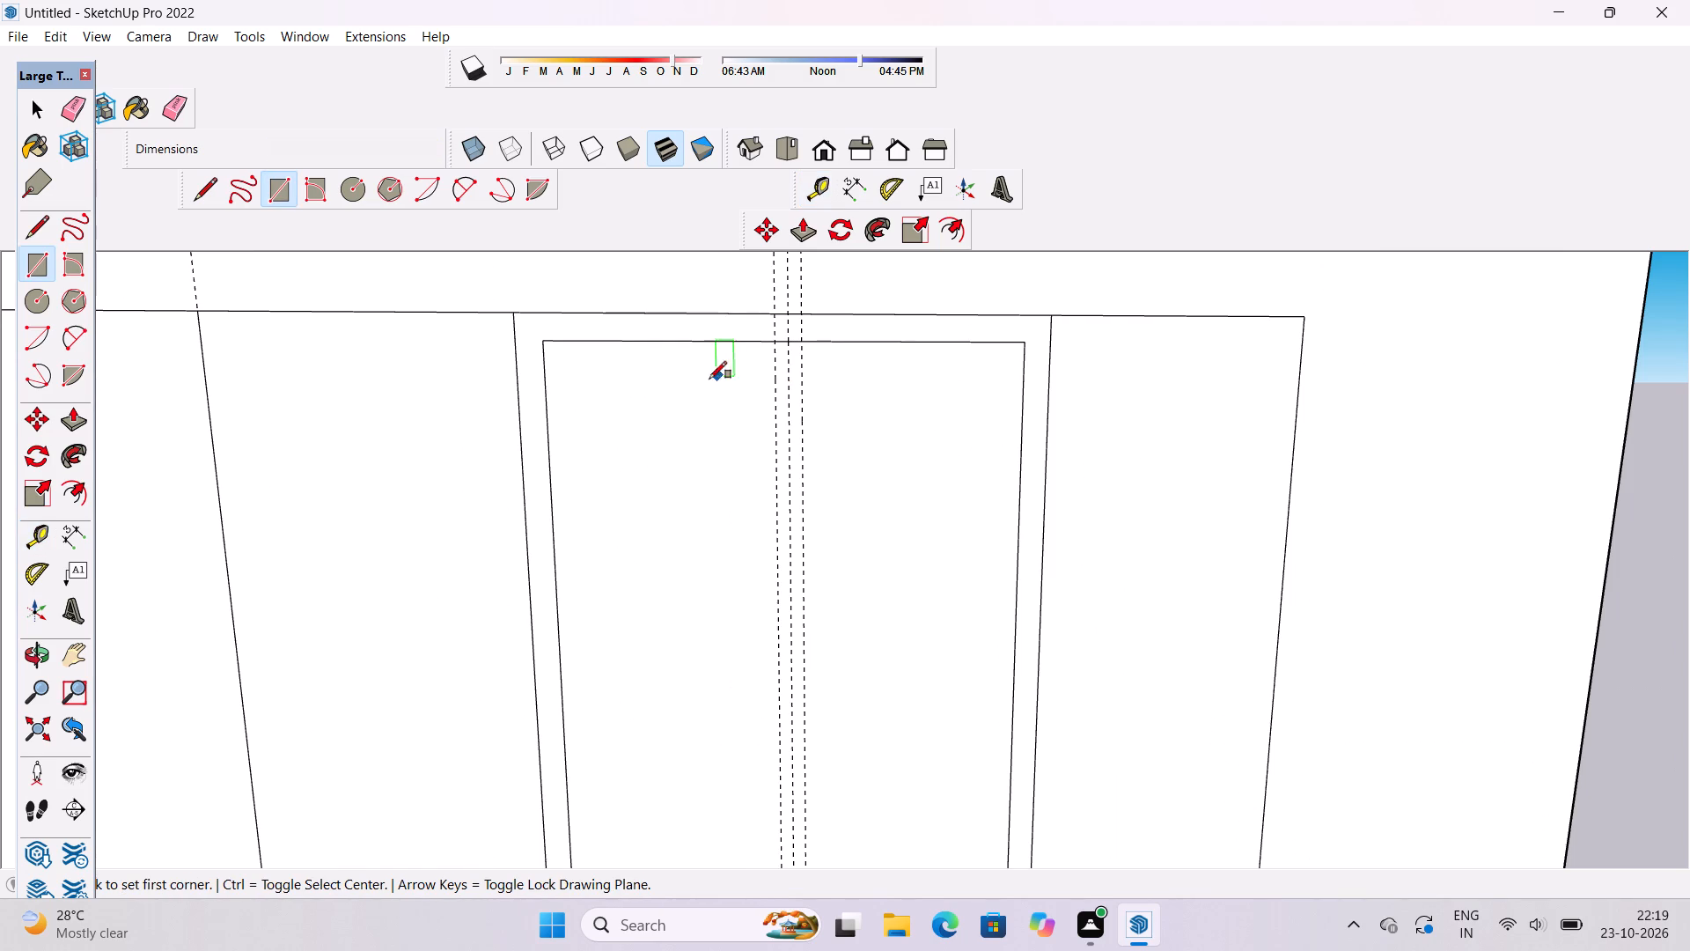
scroll(710, 389, "down", 7)
scroll(785, 362, "up", 10)
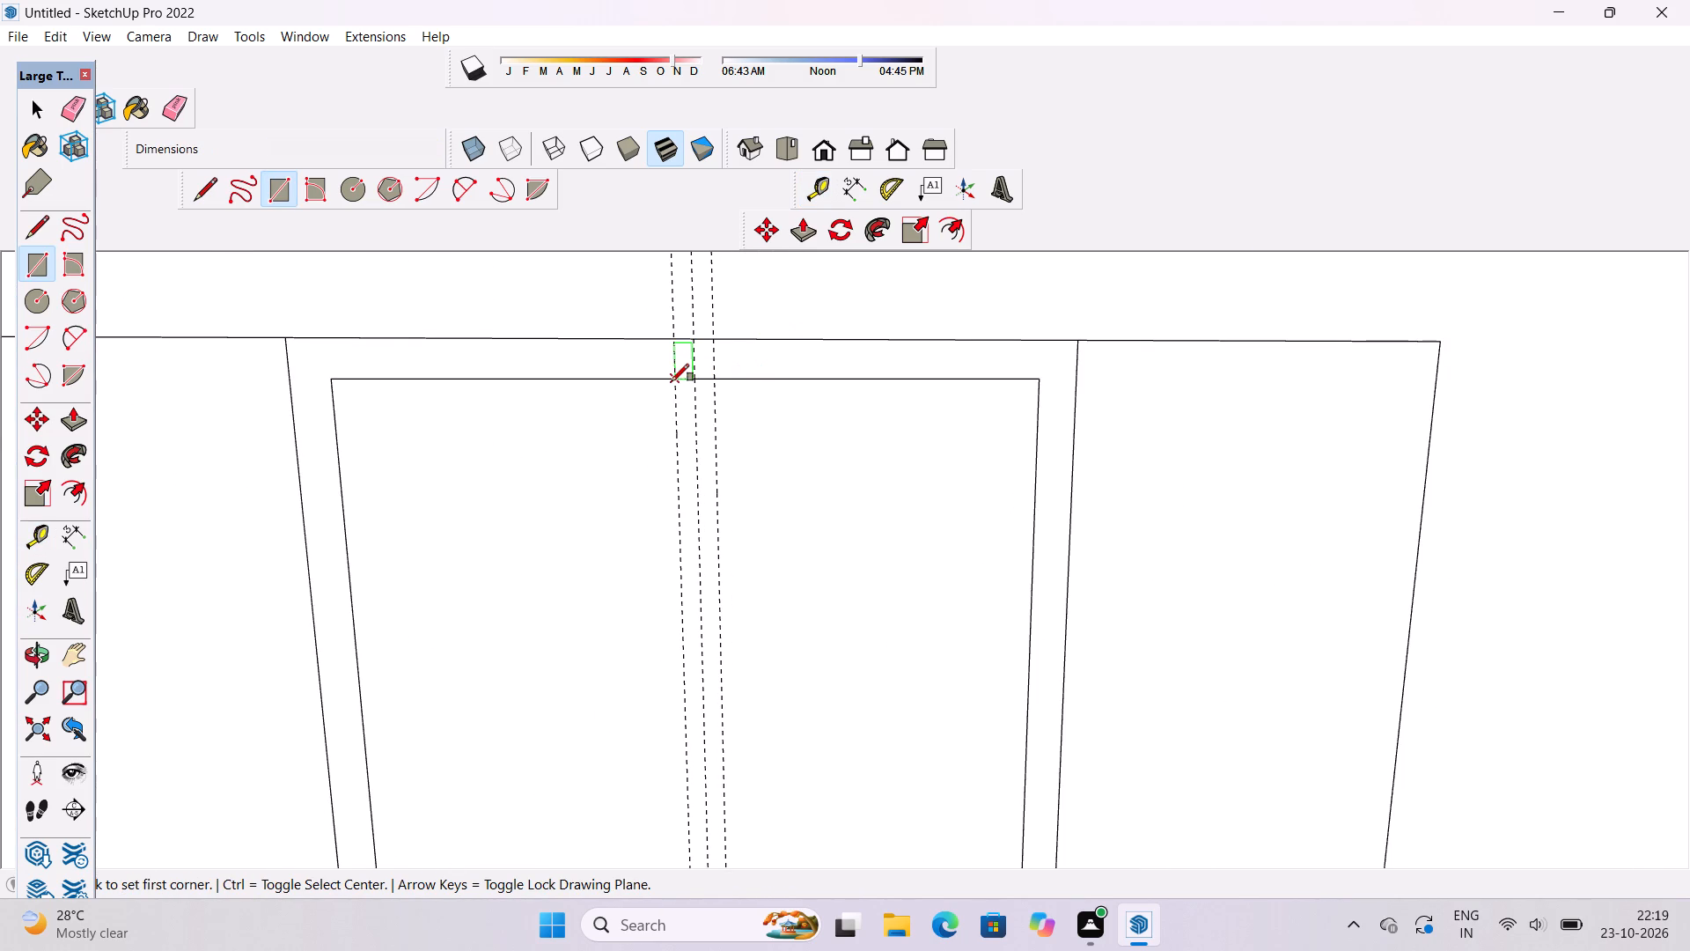
left_click(672, 382)
scroll(680, 389, "down", 8)
scroll(770, 604, "up", 8)
scroll(799, 623, "down", 3)
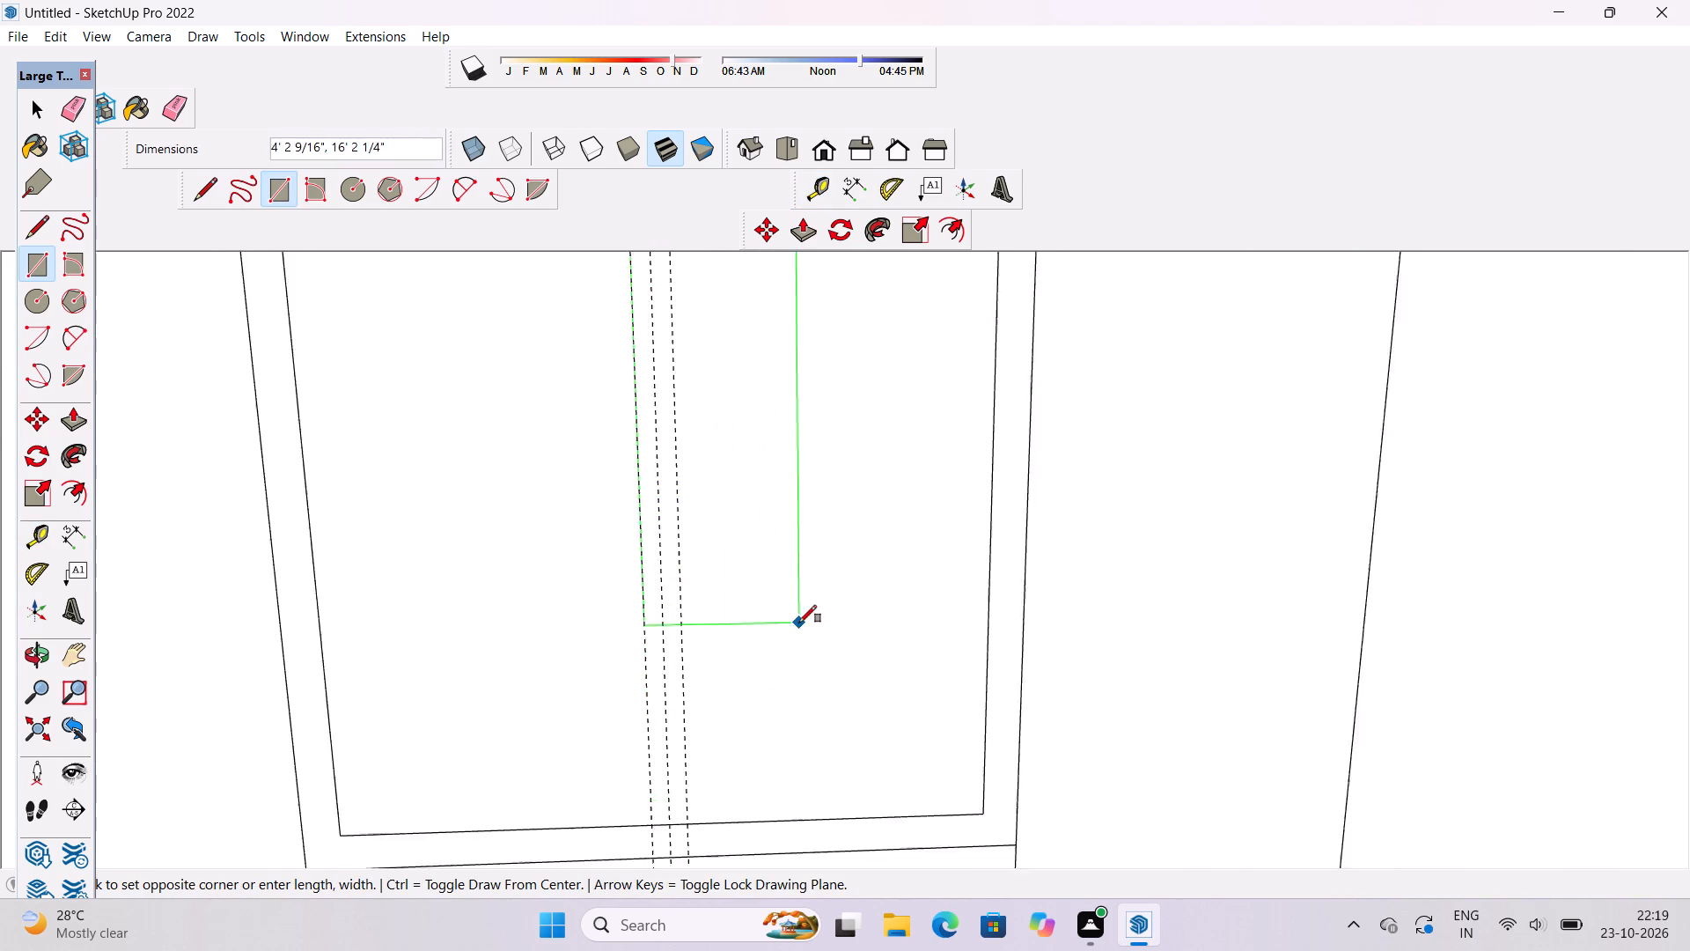
scroll(799, 623, "down", 4)
scroll(761, 732, "up", 10)
left_click(690, 750)
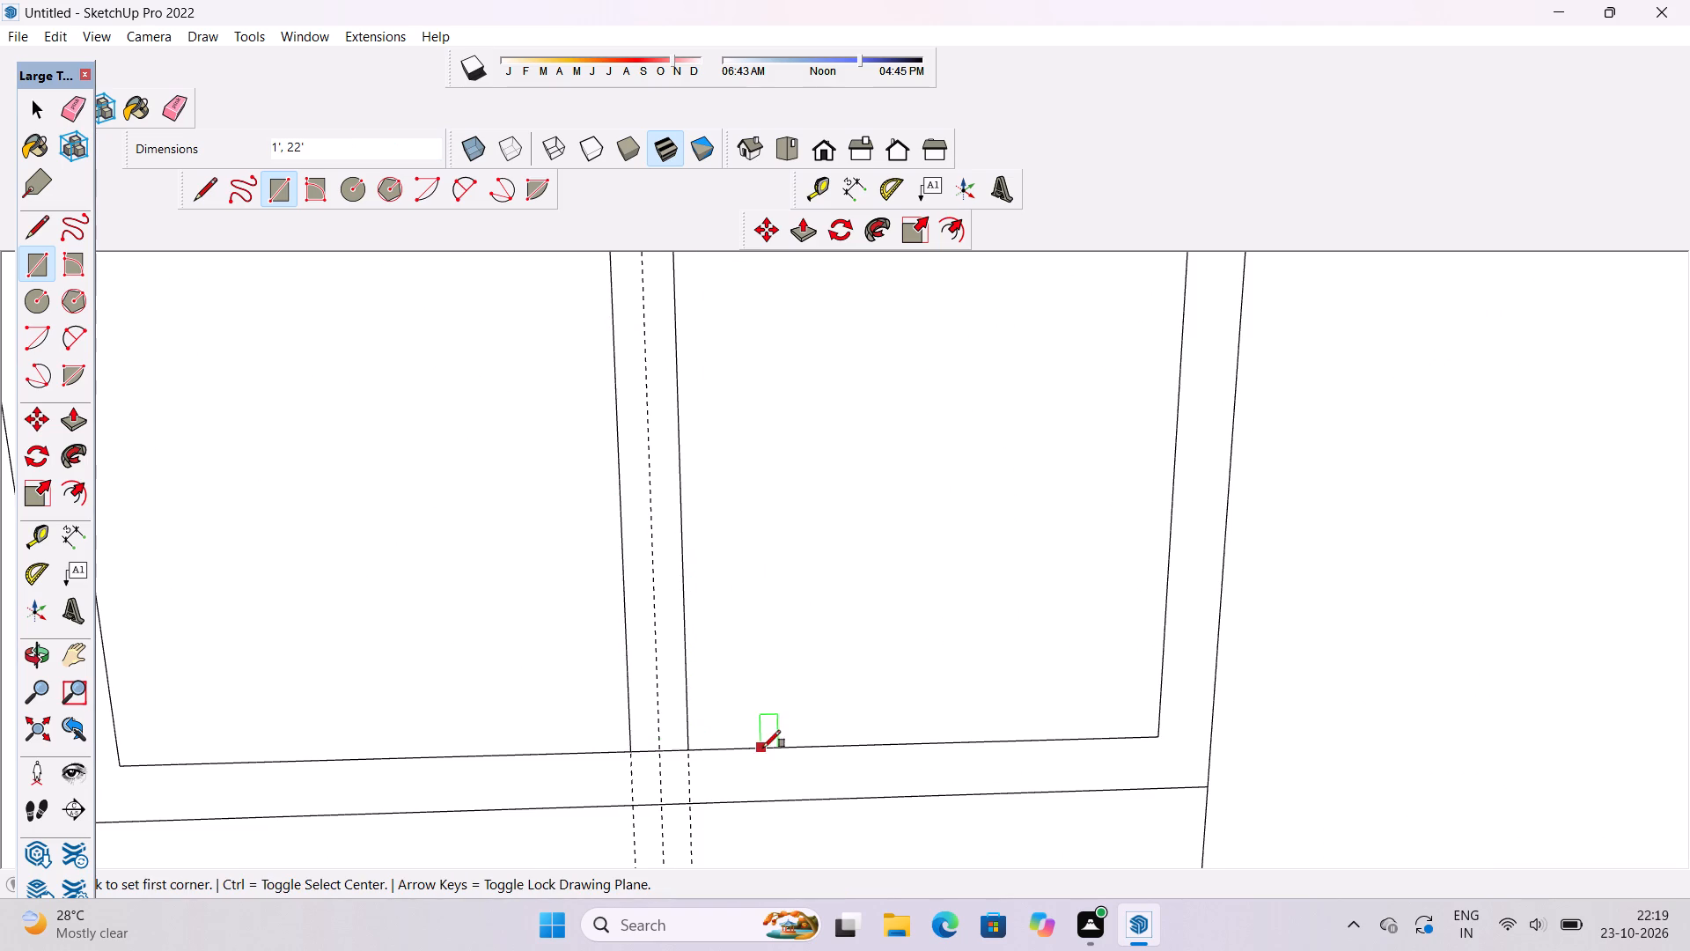
Erase the three vertical guides running through the window's central mullion.
scroll(767, 748, "down", 10)
key("space")
key("e")
scroll(745, 584, "down", 7)
scroll(791, 774, "up", 7)
left_click_drag(747, 684, 725, 693)
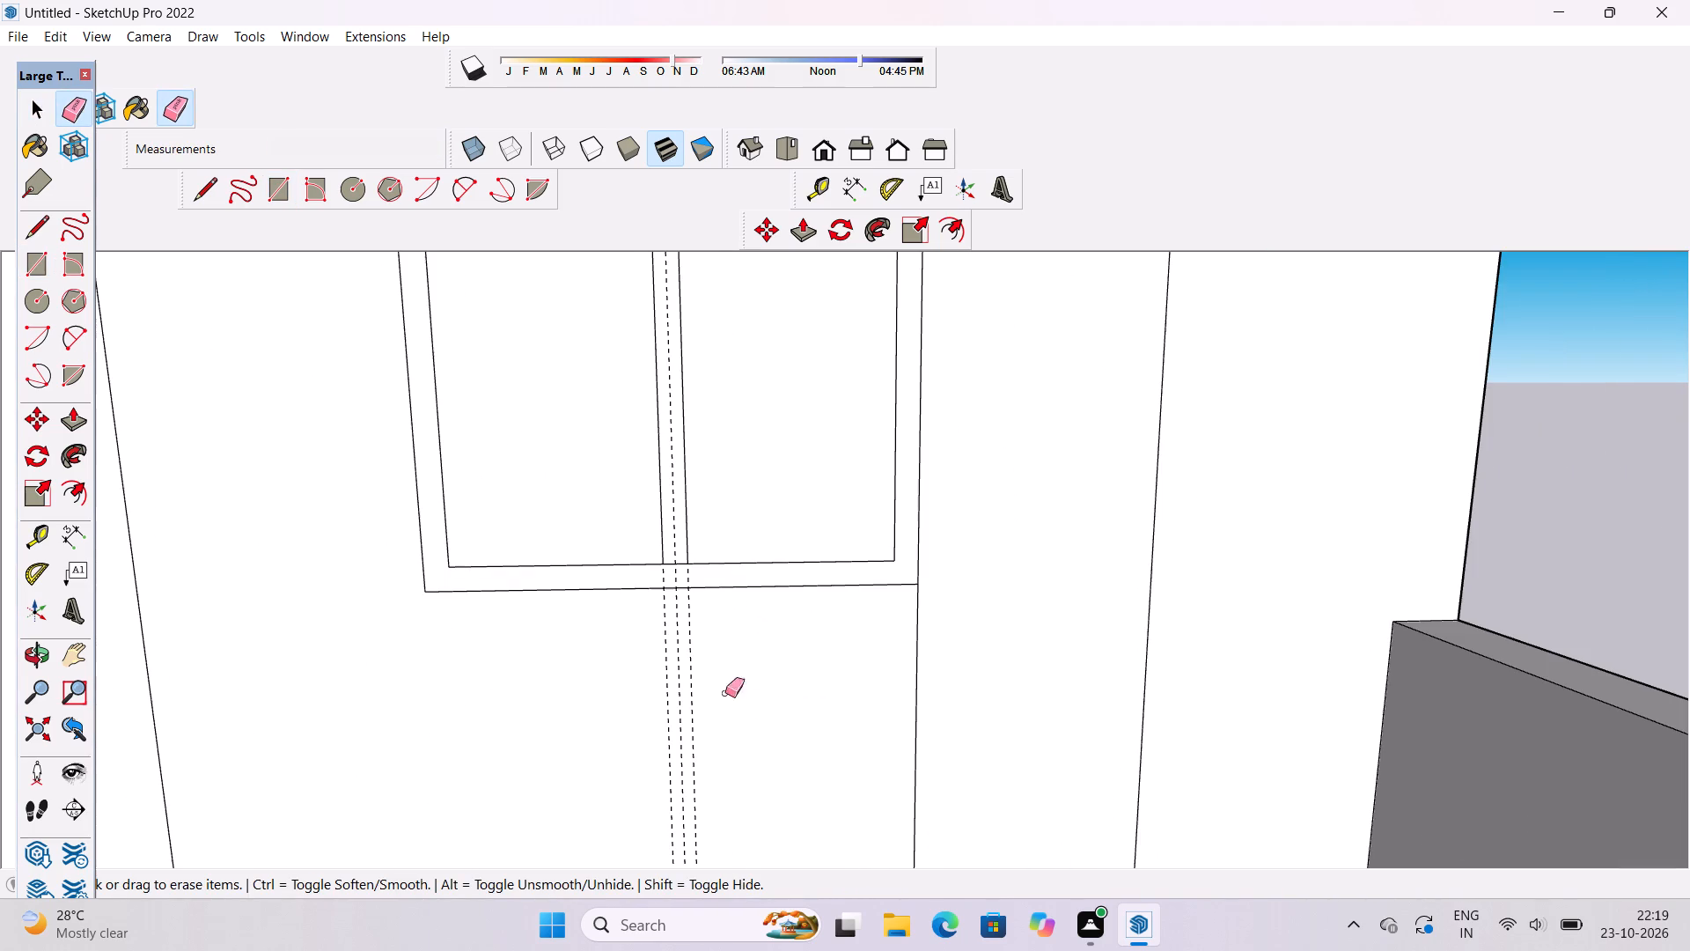
left_click_drag(725, 693, 667, 739)
scroll(800, 794, "down", 5)
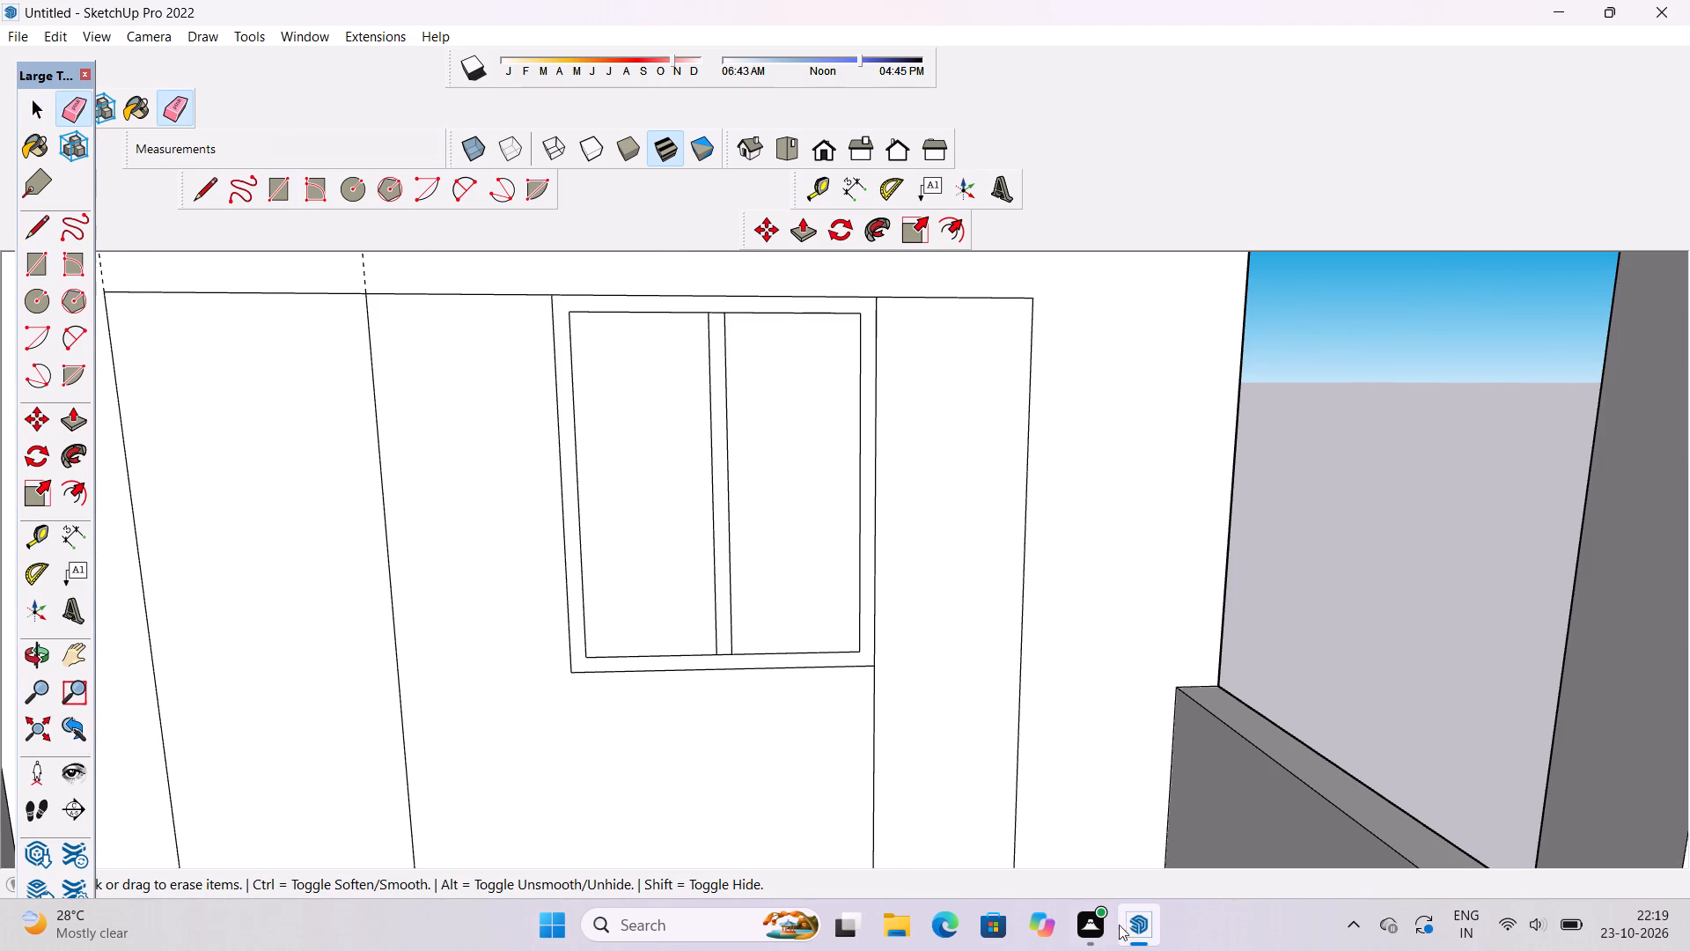
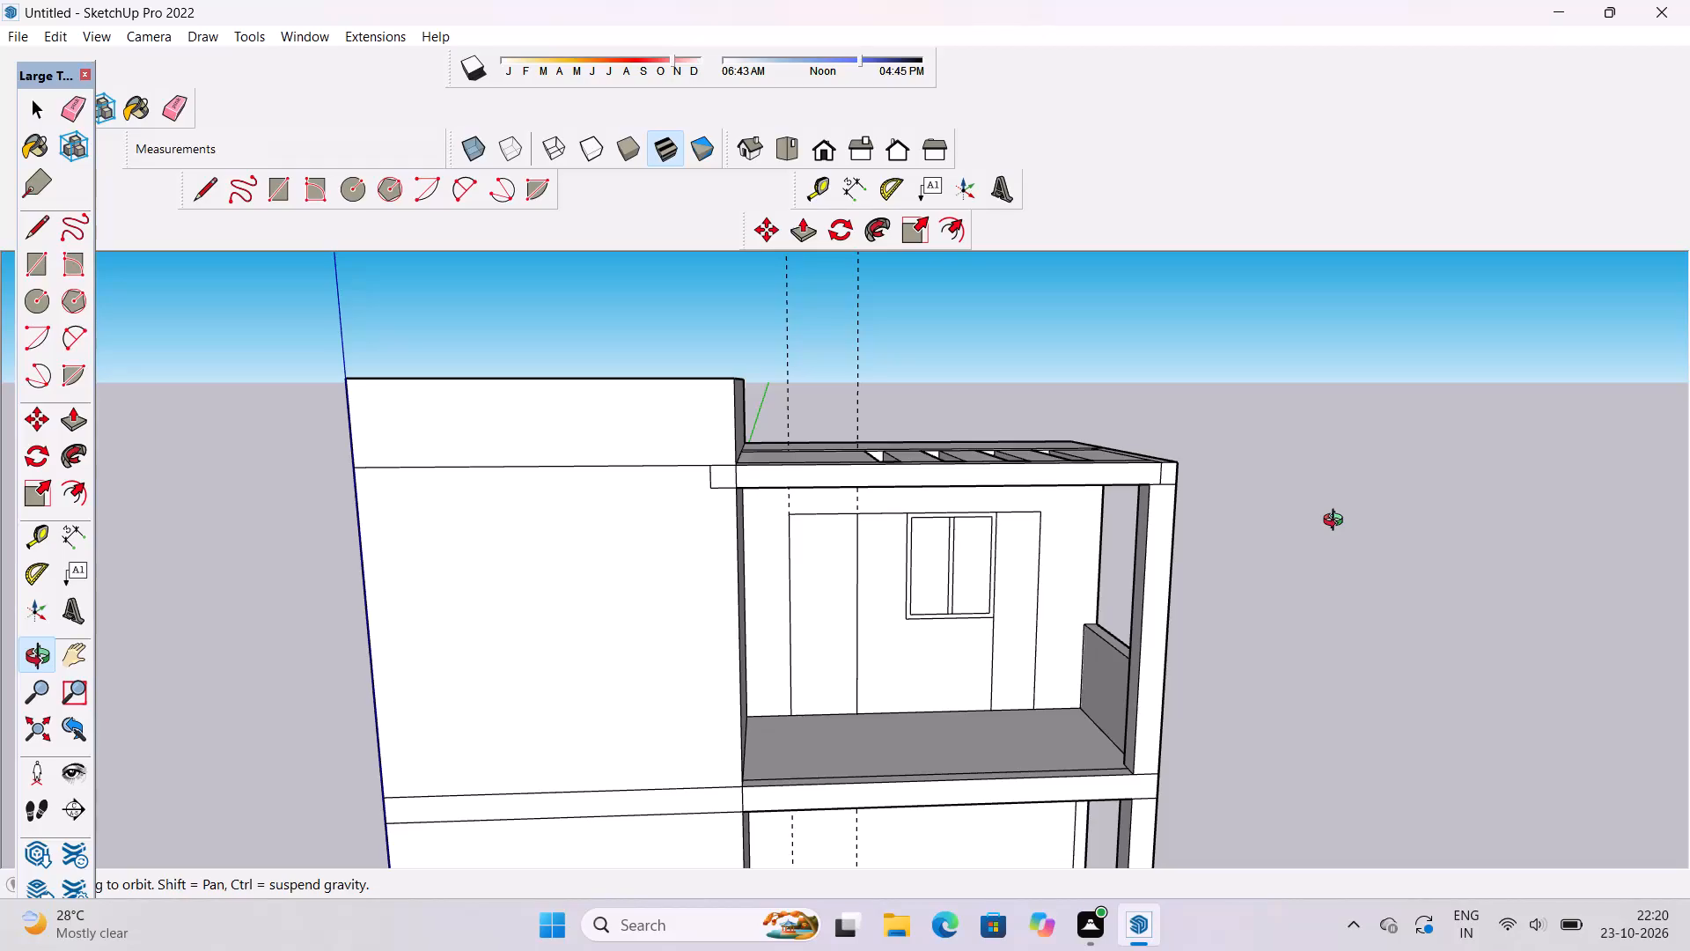
Place a horizontal guide 5' below the top edge on the front face of the building's raised roof block.
key("0")
scroll(908, 498, "down", 5)
left_click_drag(875, 531, 872, 579, "shift")
scroll(783, 607, "up", 3)
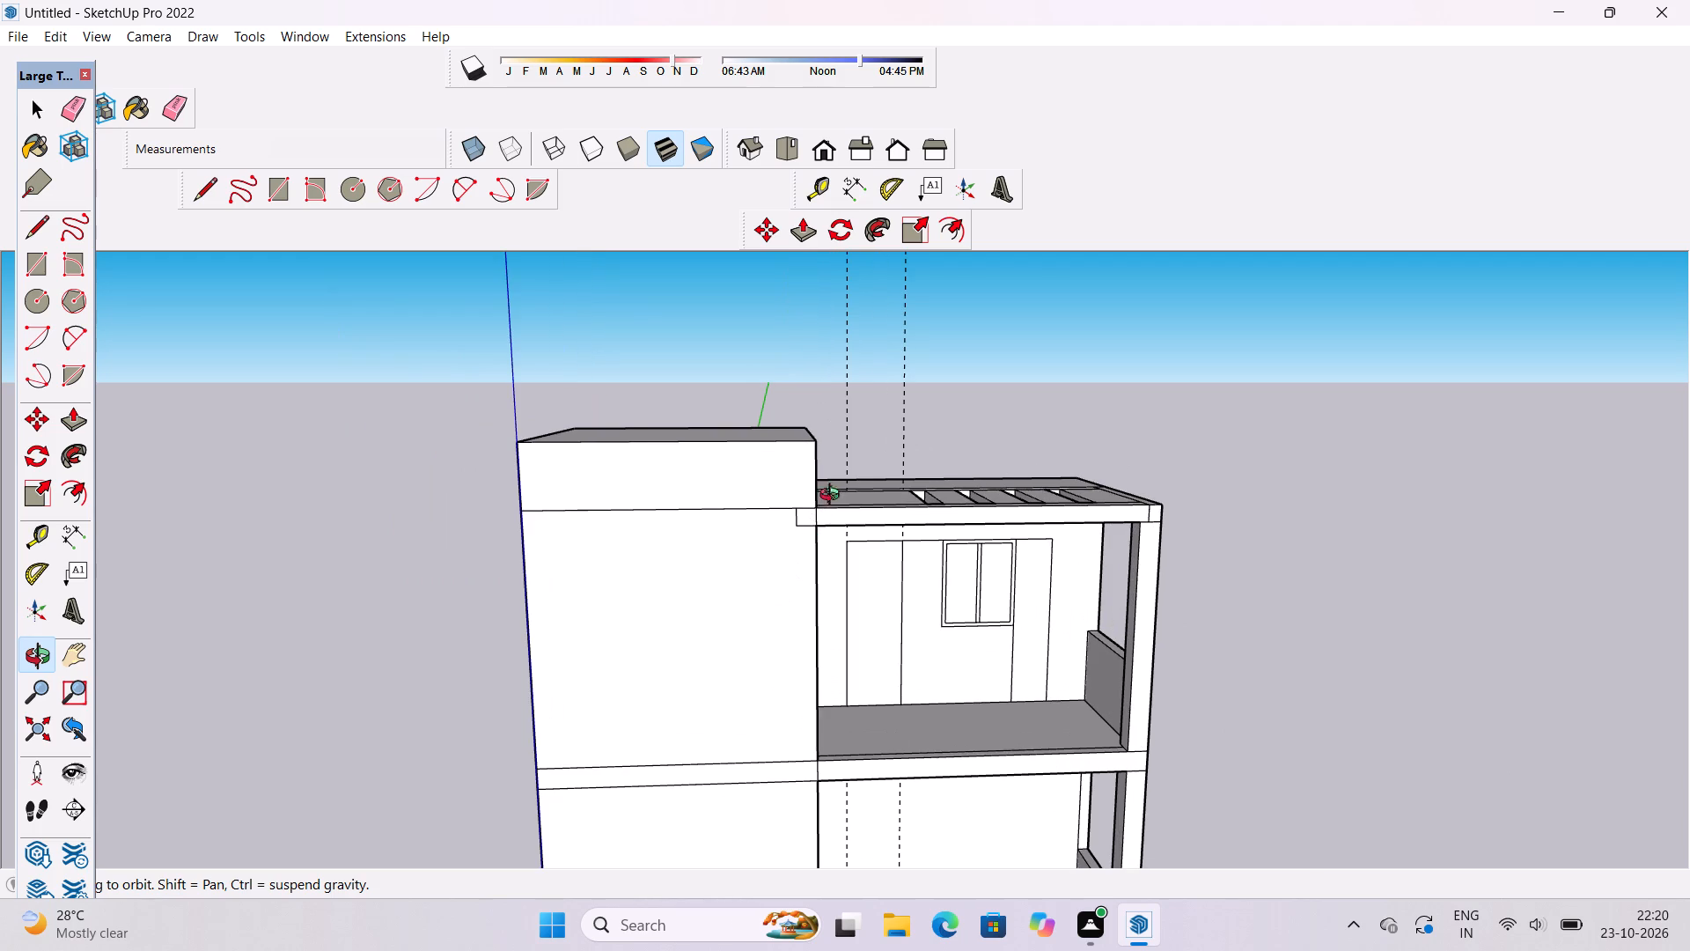
left_click_drag(848, 485, 818, 524, "shift")
left_click_drag(720, 509, 804, 509, "shift")
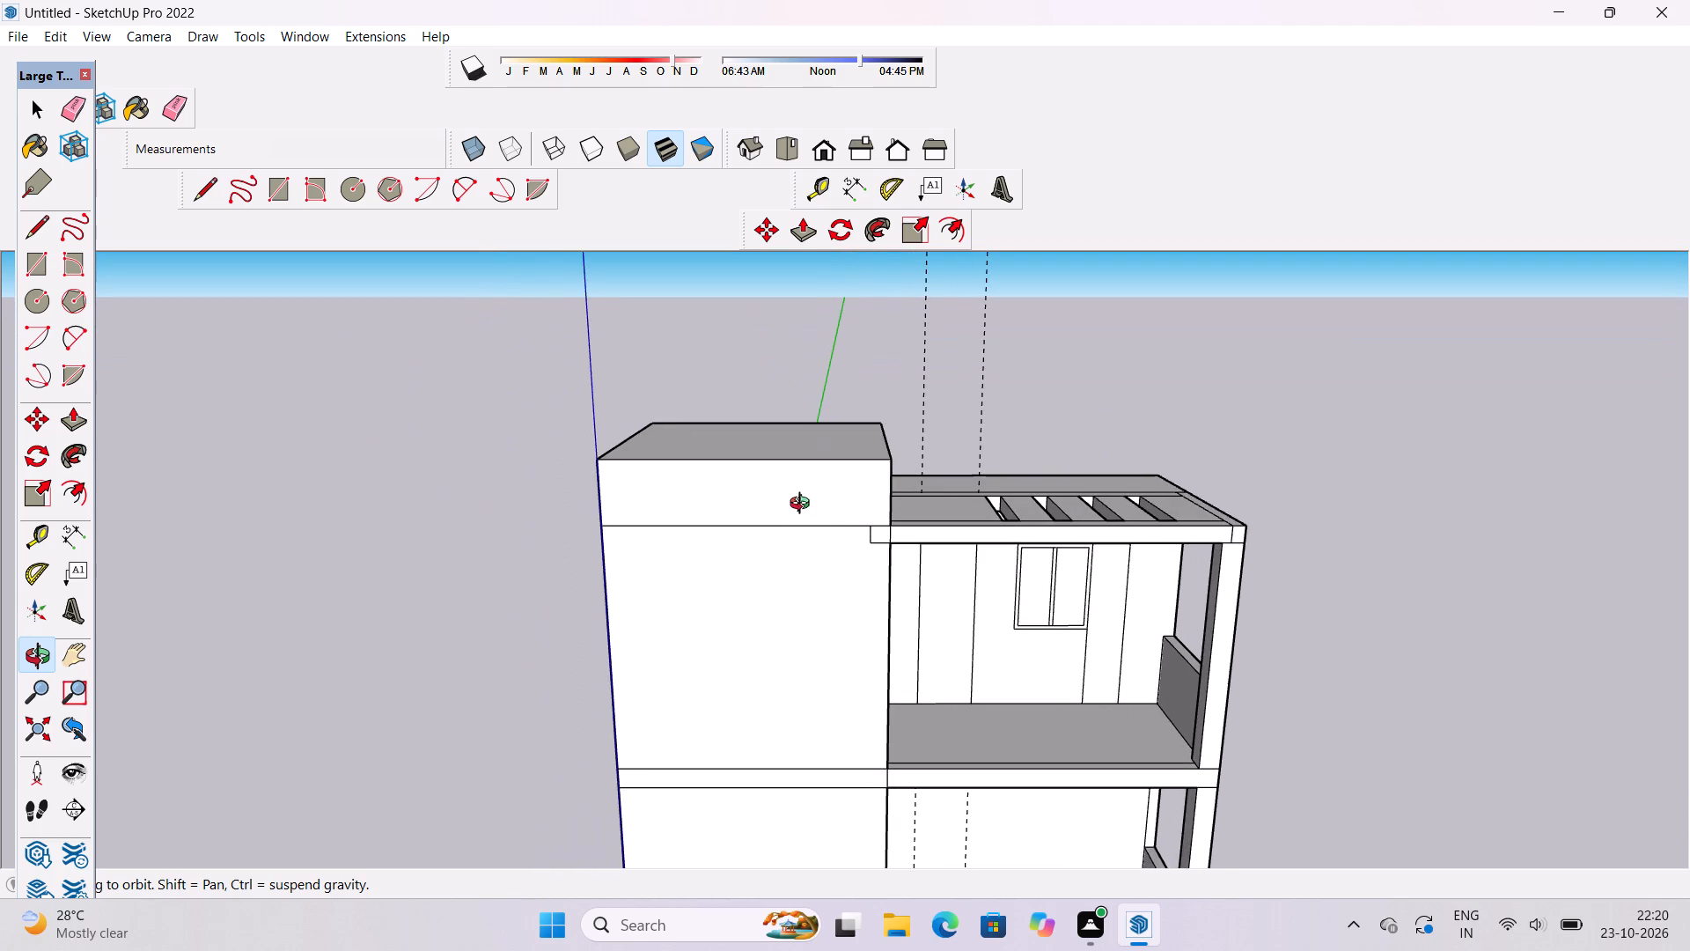
scroll(804, 505, "up", 2)
left_click_drag(802, 503, 783, 521, "shift")
scroll(782, 522, "up", 3)
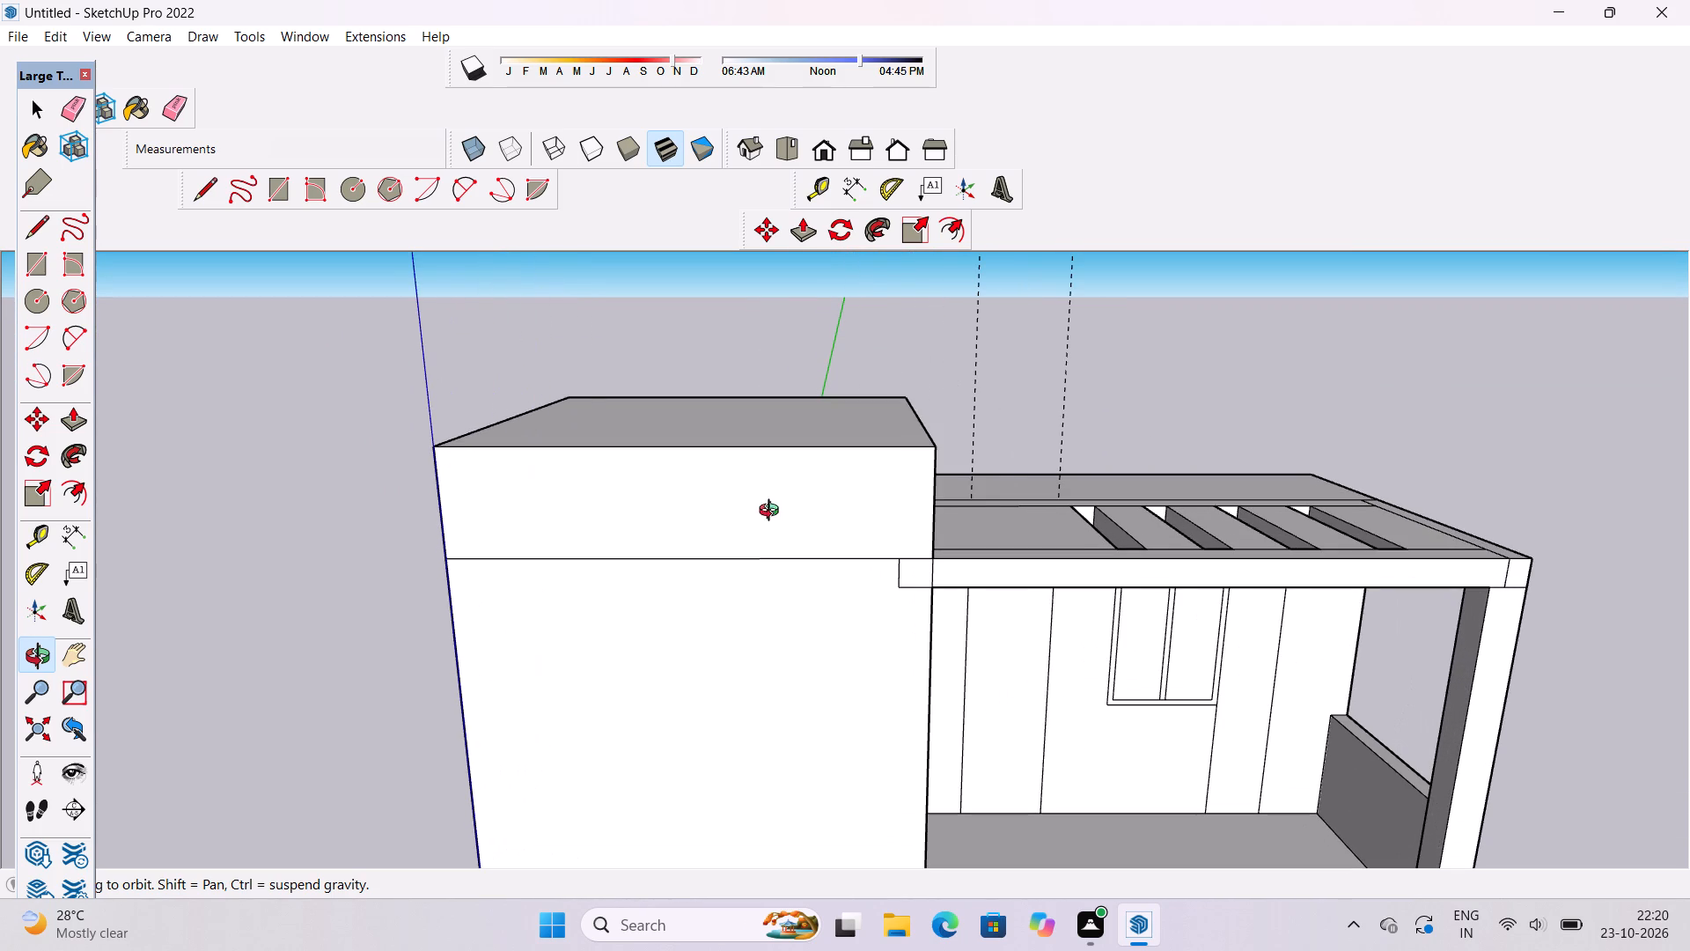
key("t")
scroll(753, 496, "down", 1)
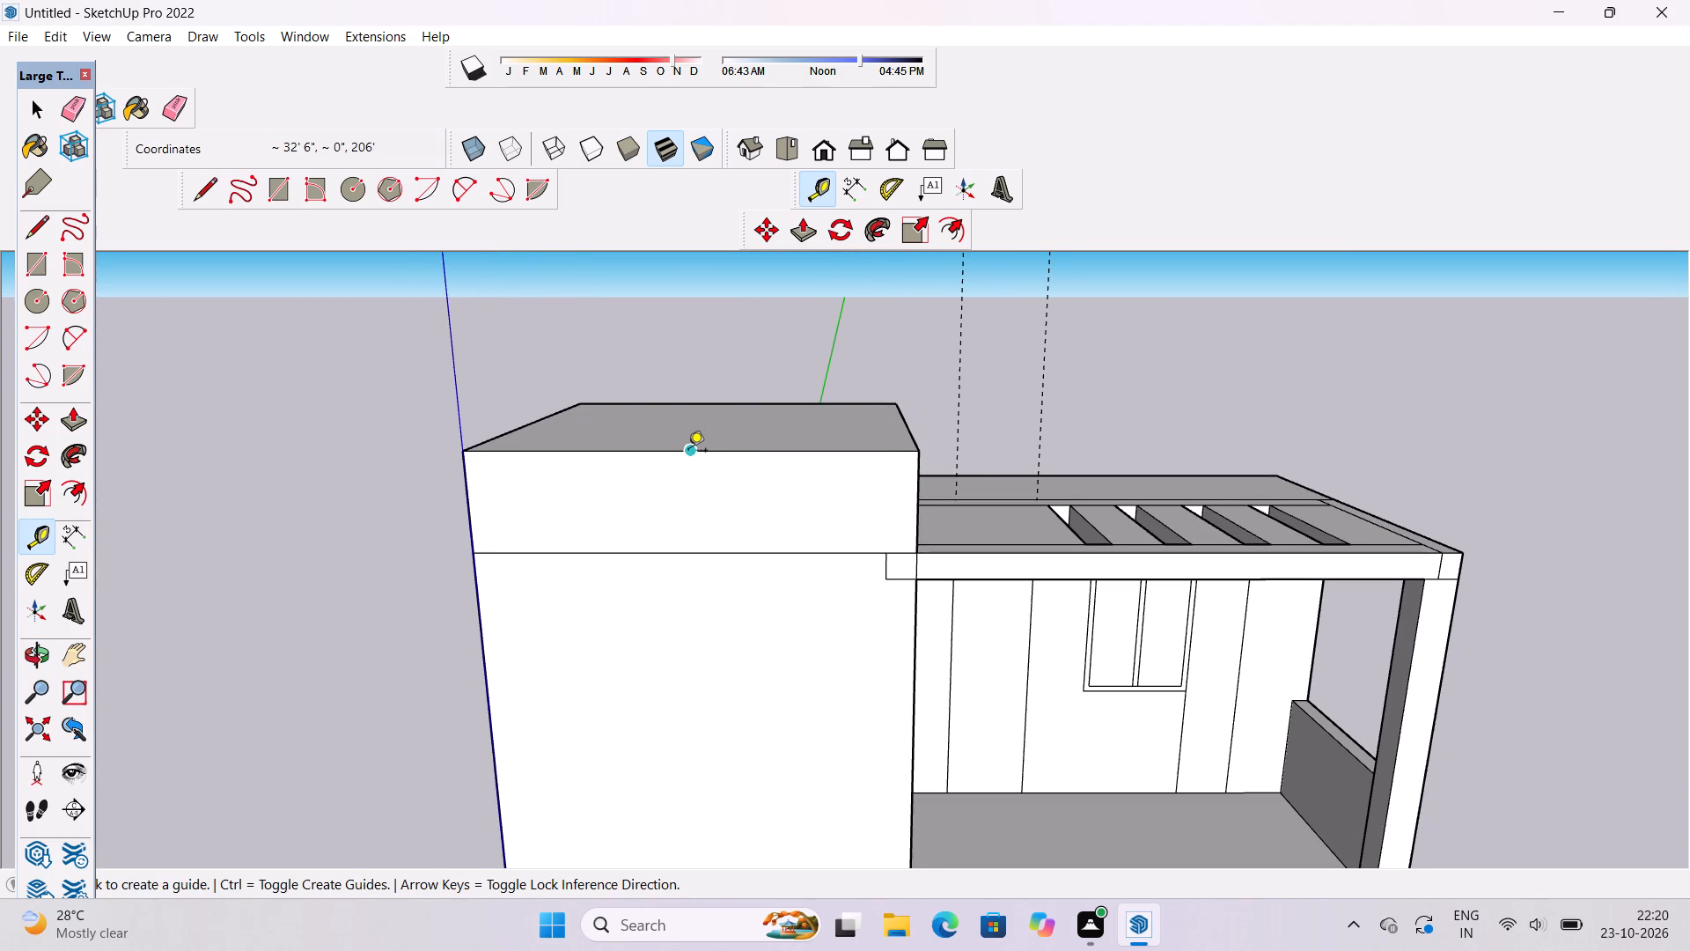
left_click(688, 452)
scroll(694, 472, "up", 3)
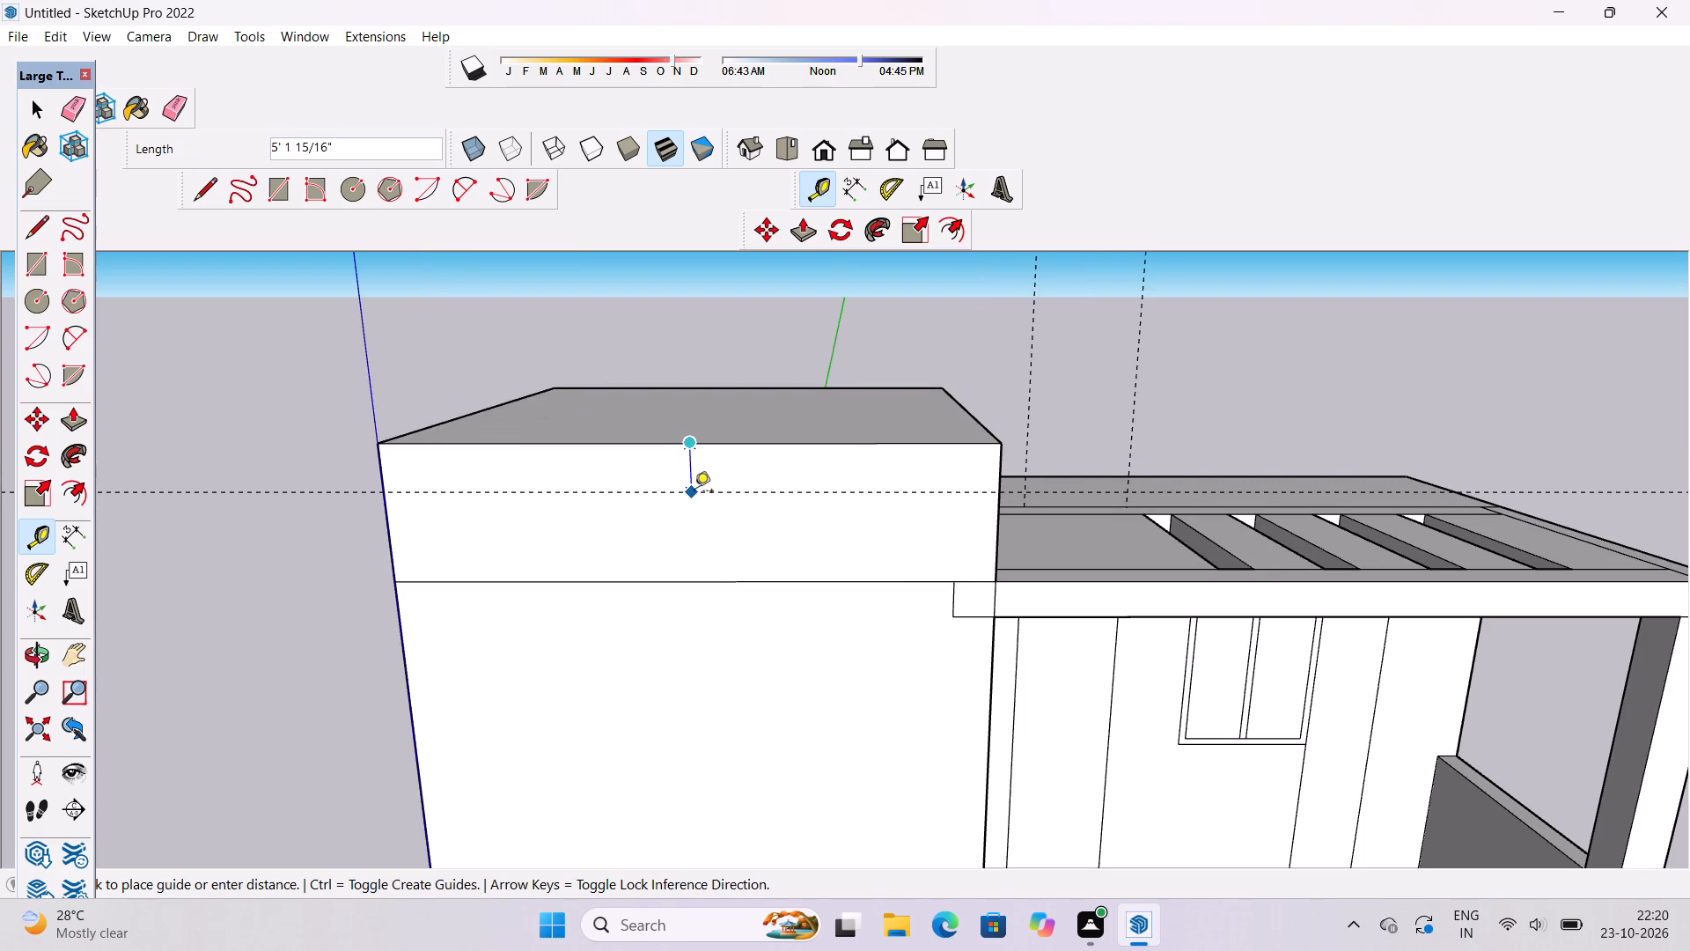
type("5'")
key("Return")
Place a guide 5' below the roof block's top edge on the side facing the slatted balcony roof, meeting the front guide at the corner.
key("o")
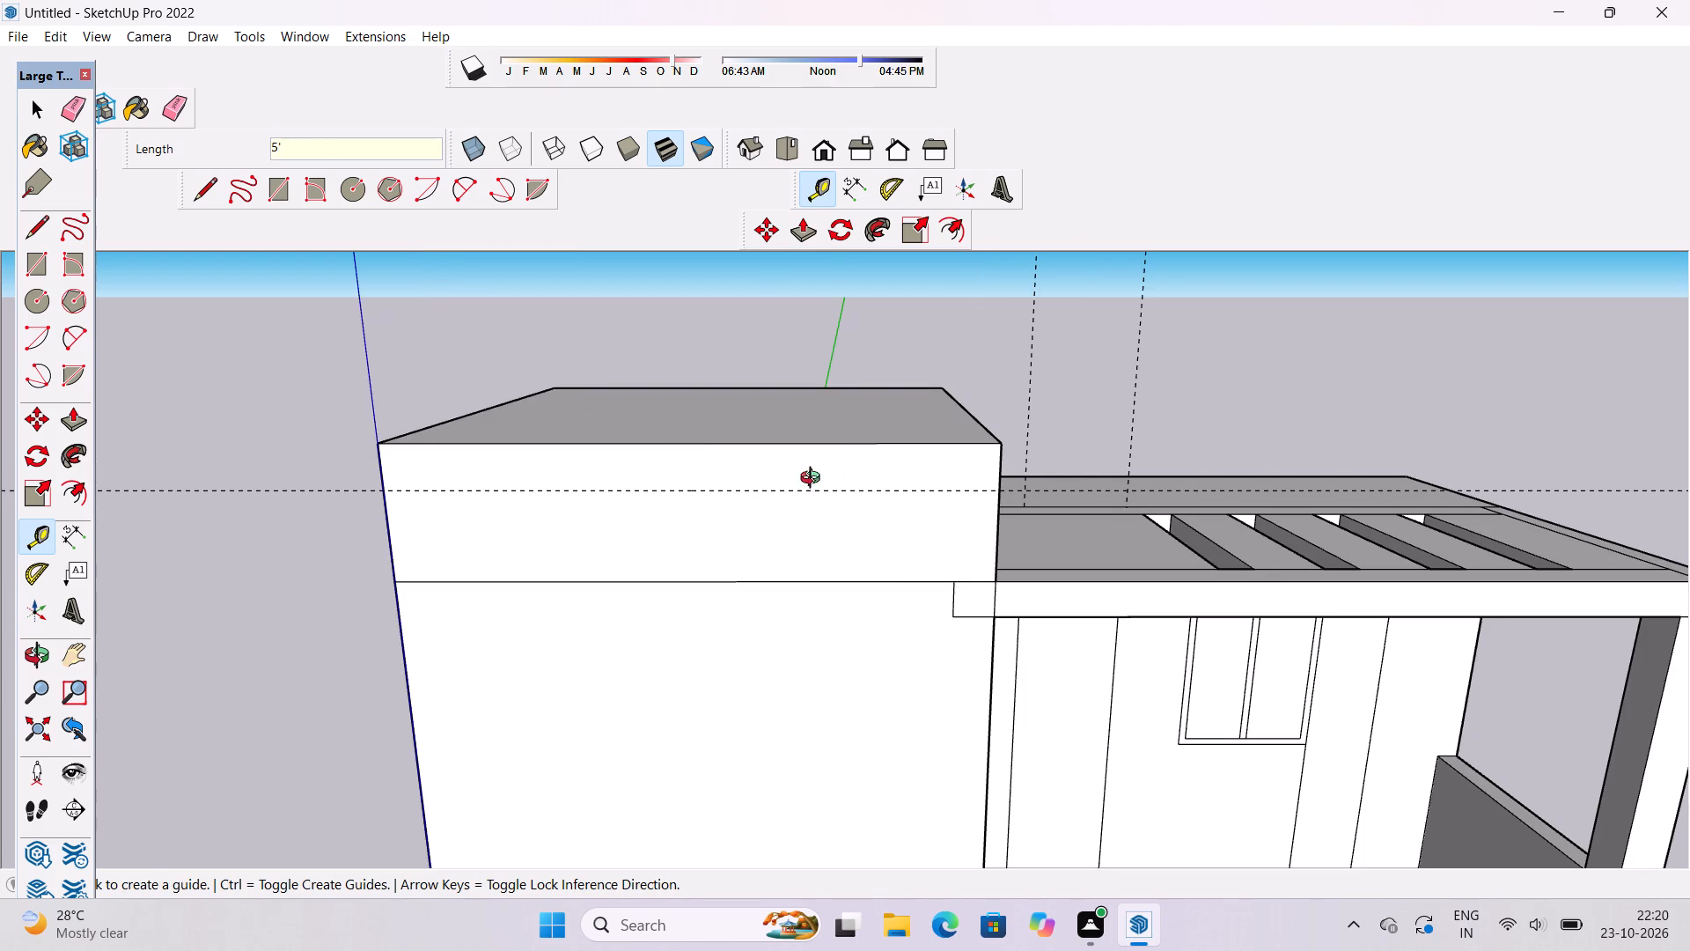
left_click_drag(850, 490, 577, 527)
key("t")
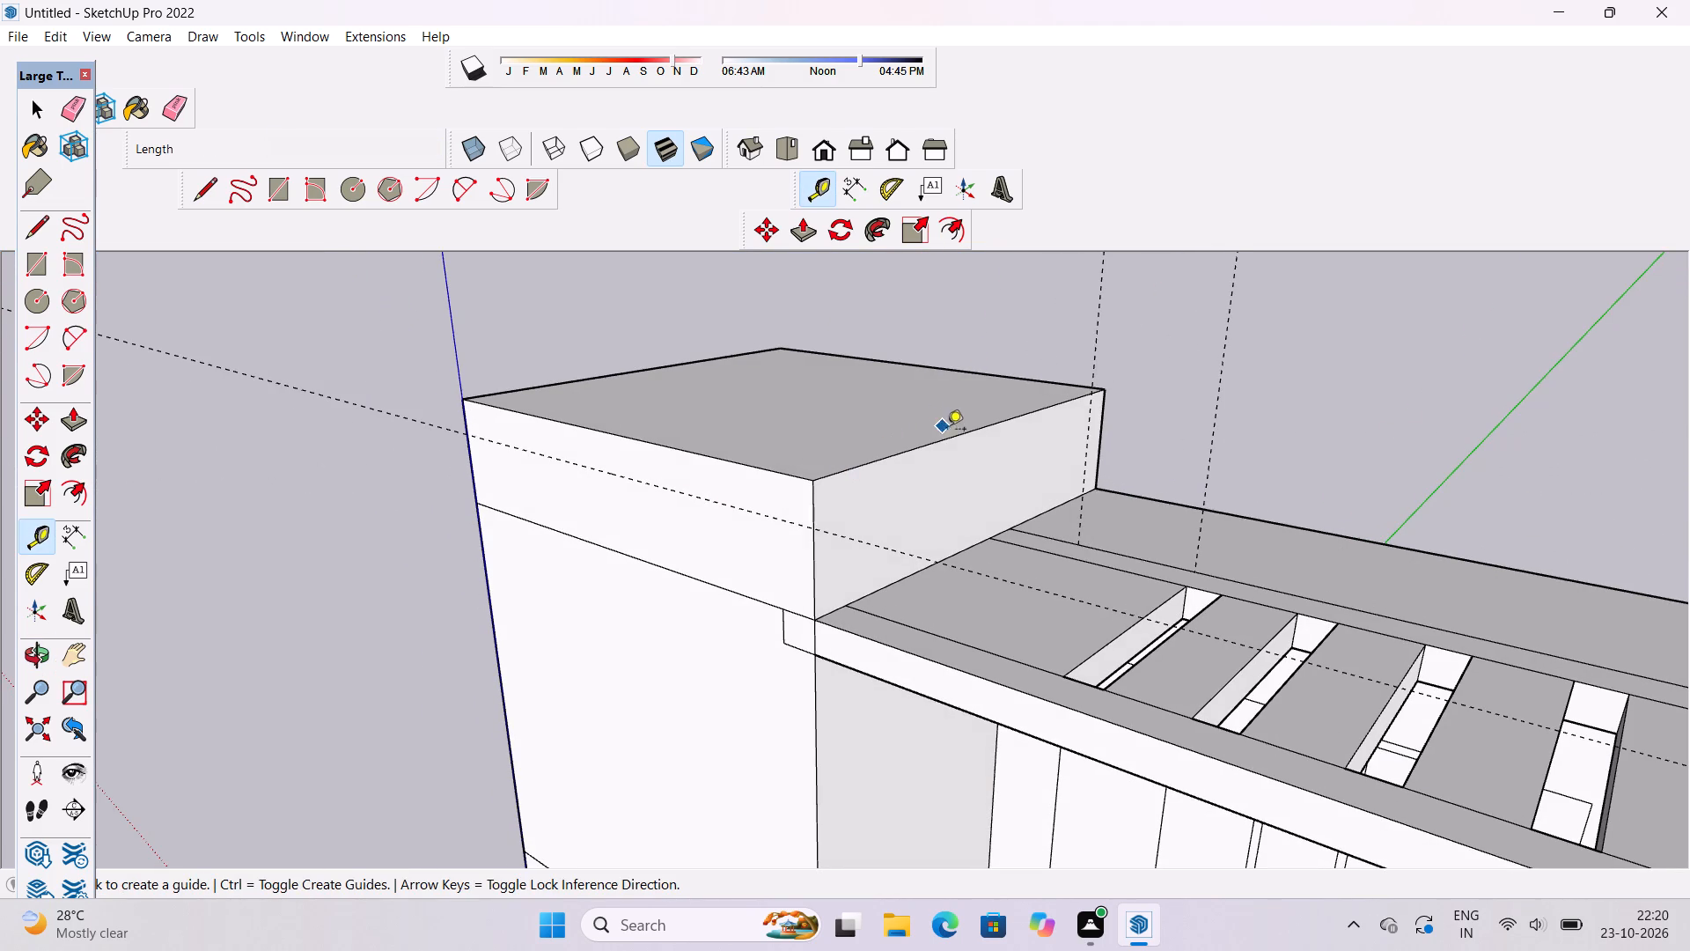
left_click(955, 441)
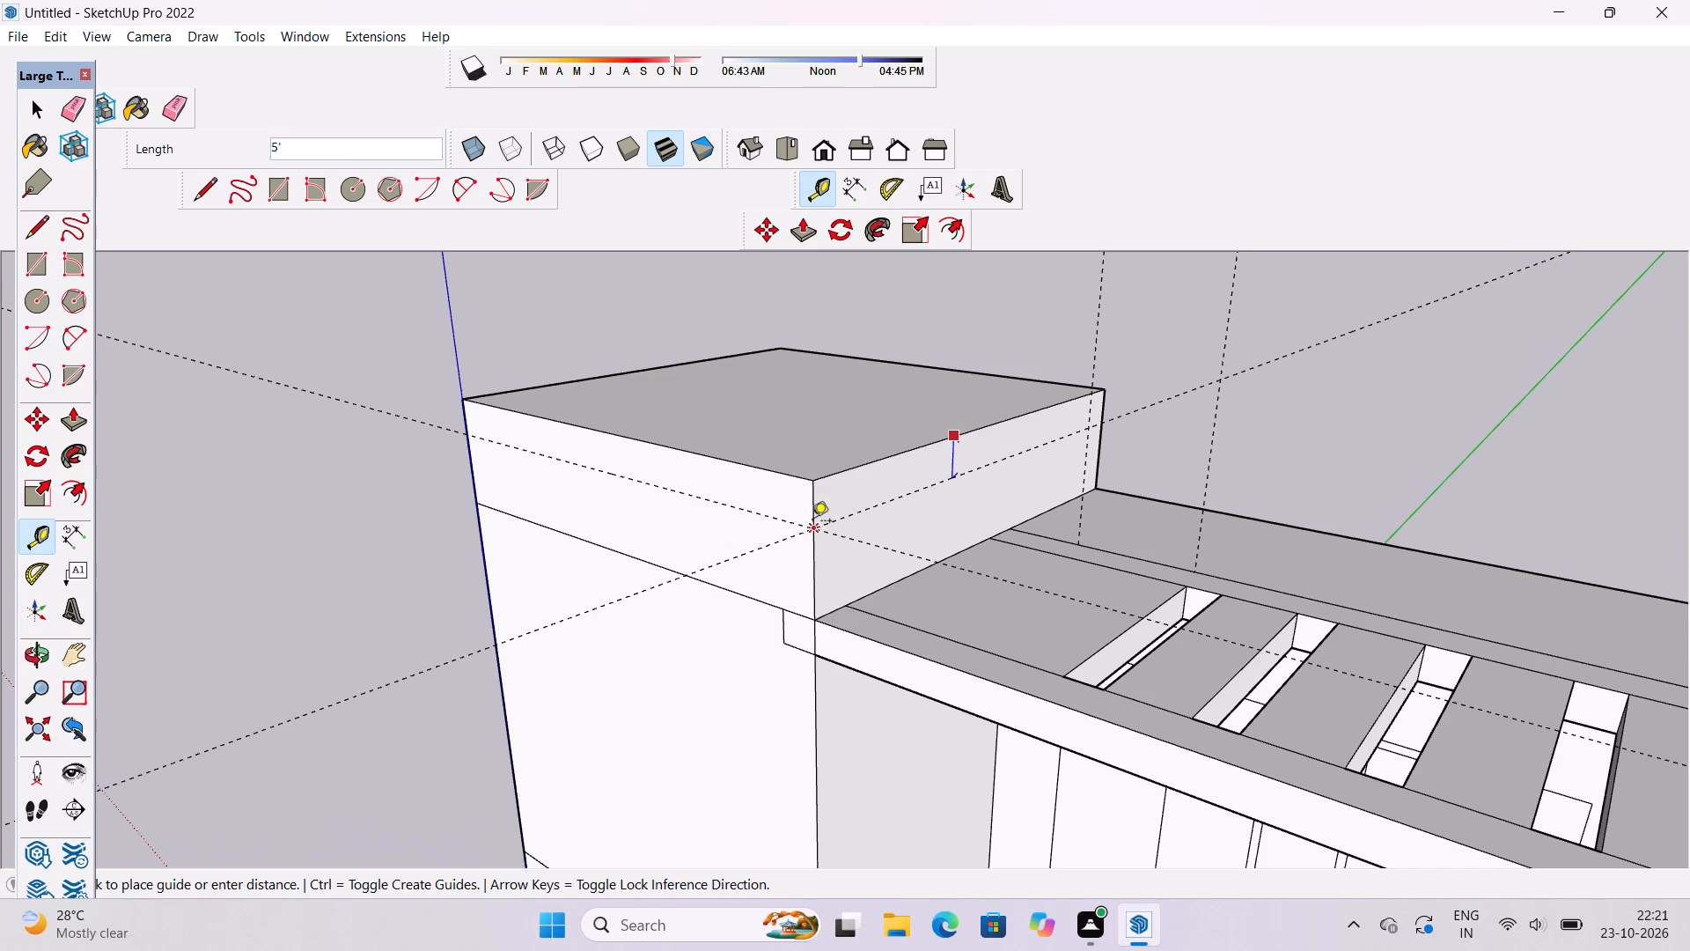
left_click(813, 529)
Place a guide 5' below the roof block's top edge on the outer side opposite the balconies, meeting the front guide at the corner.
key("o")
scroll(923, 431, "down", 7)
left_click_drag(698, 518, 994, 541)
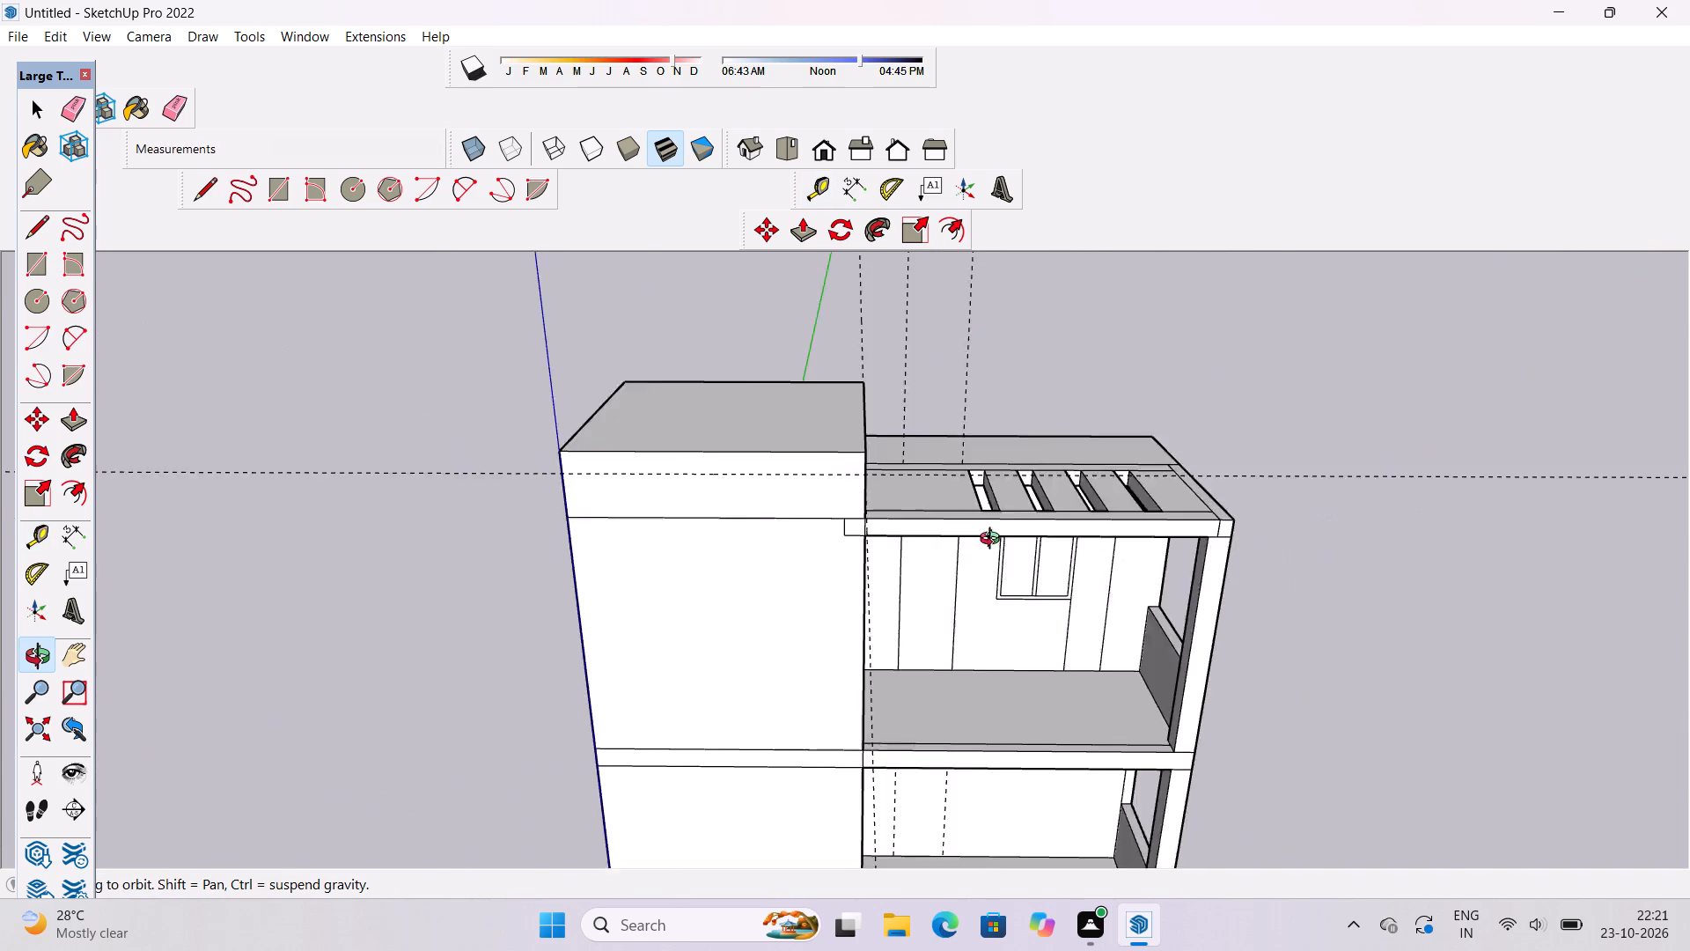
left_click_drag(994, 541, 1147, 534)
left_click_drag(662, 553, 912, 535, "shift")
scroll(809, 502, "up", 4)
left_click_drag(797, 492, 805, 527, "shift")
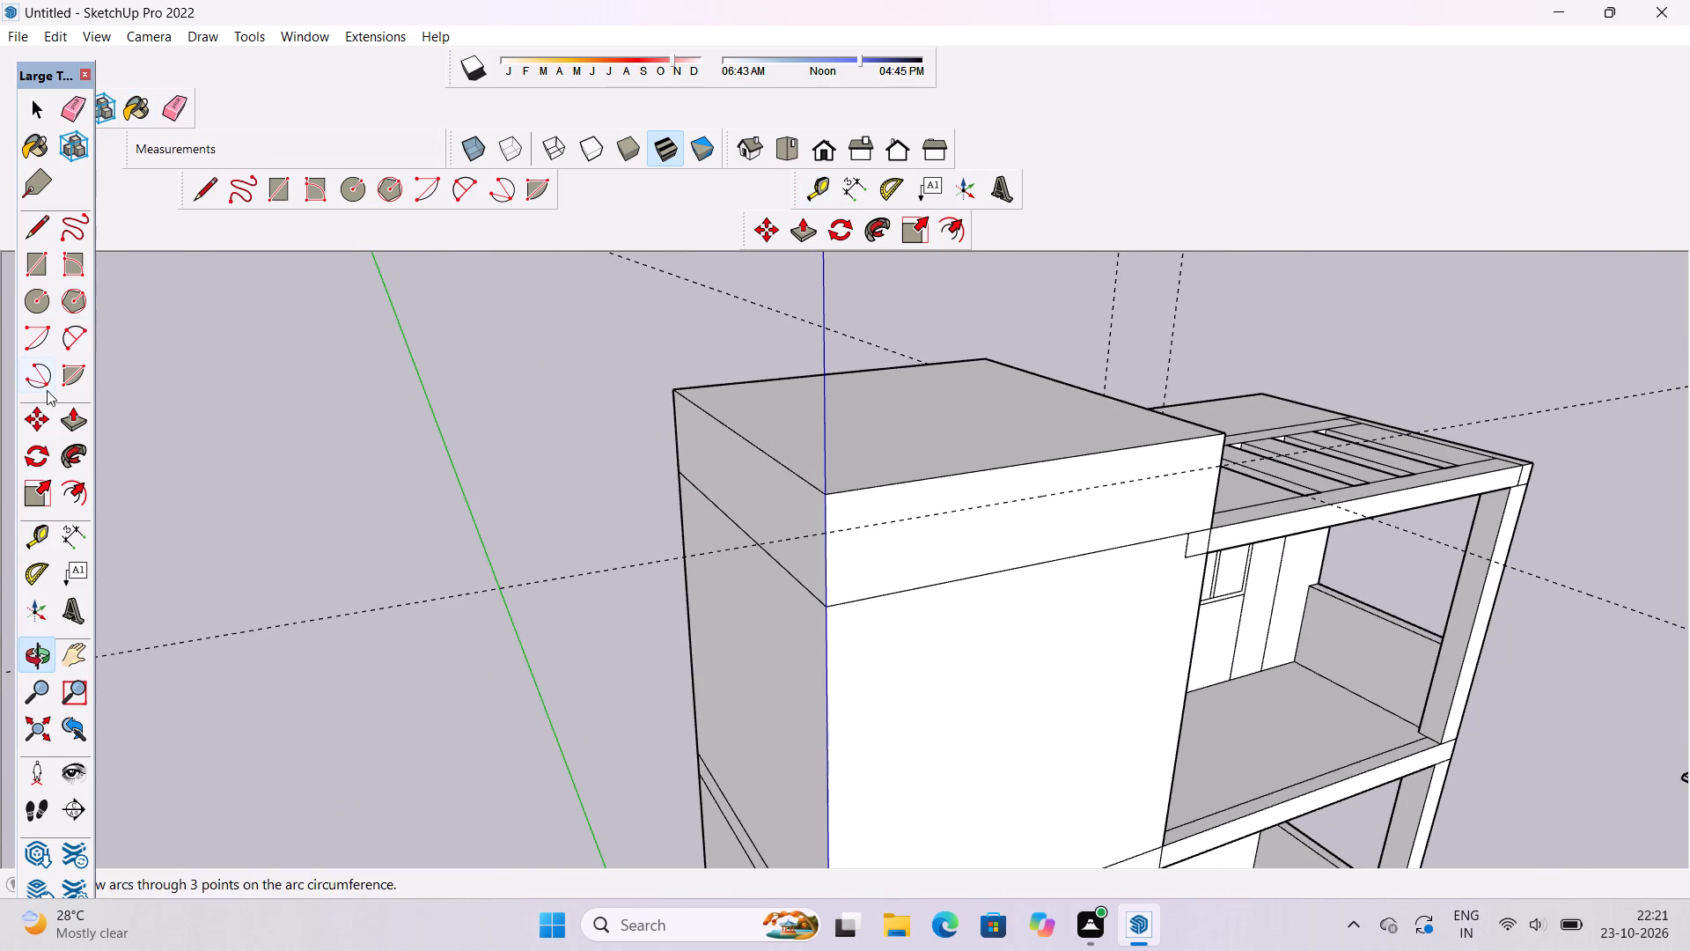
left_click(51, 532)
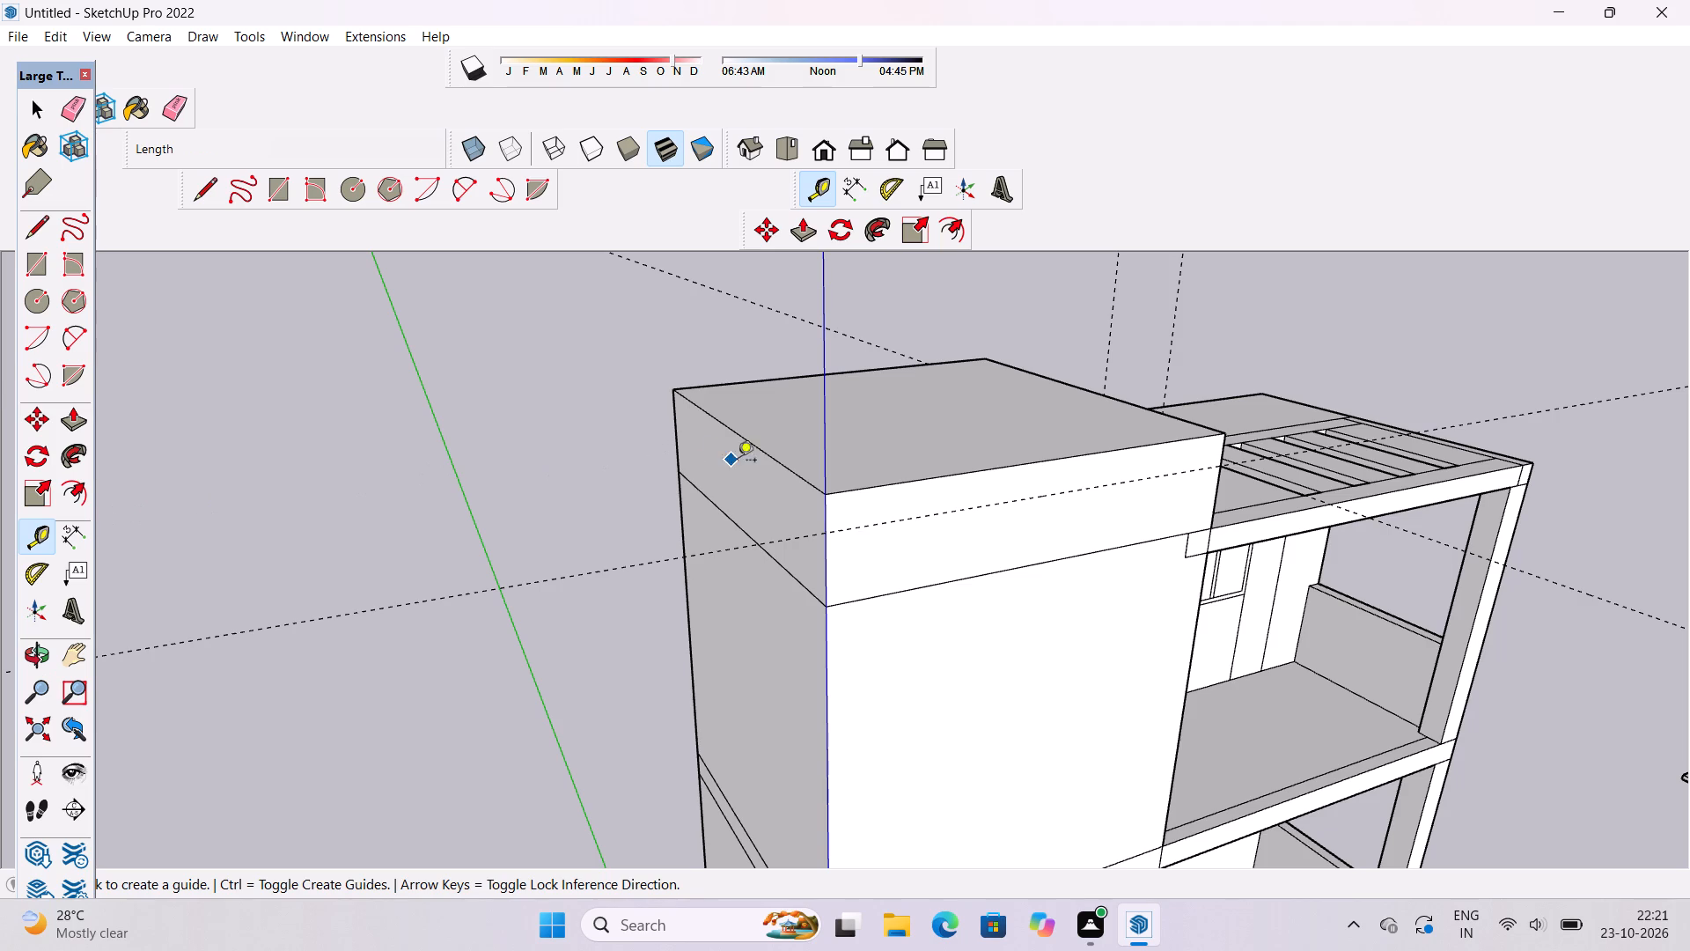
left_click(736, 434)
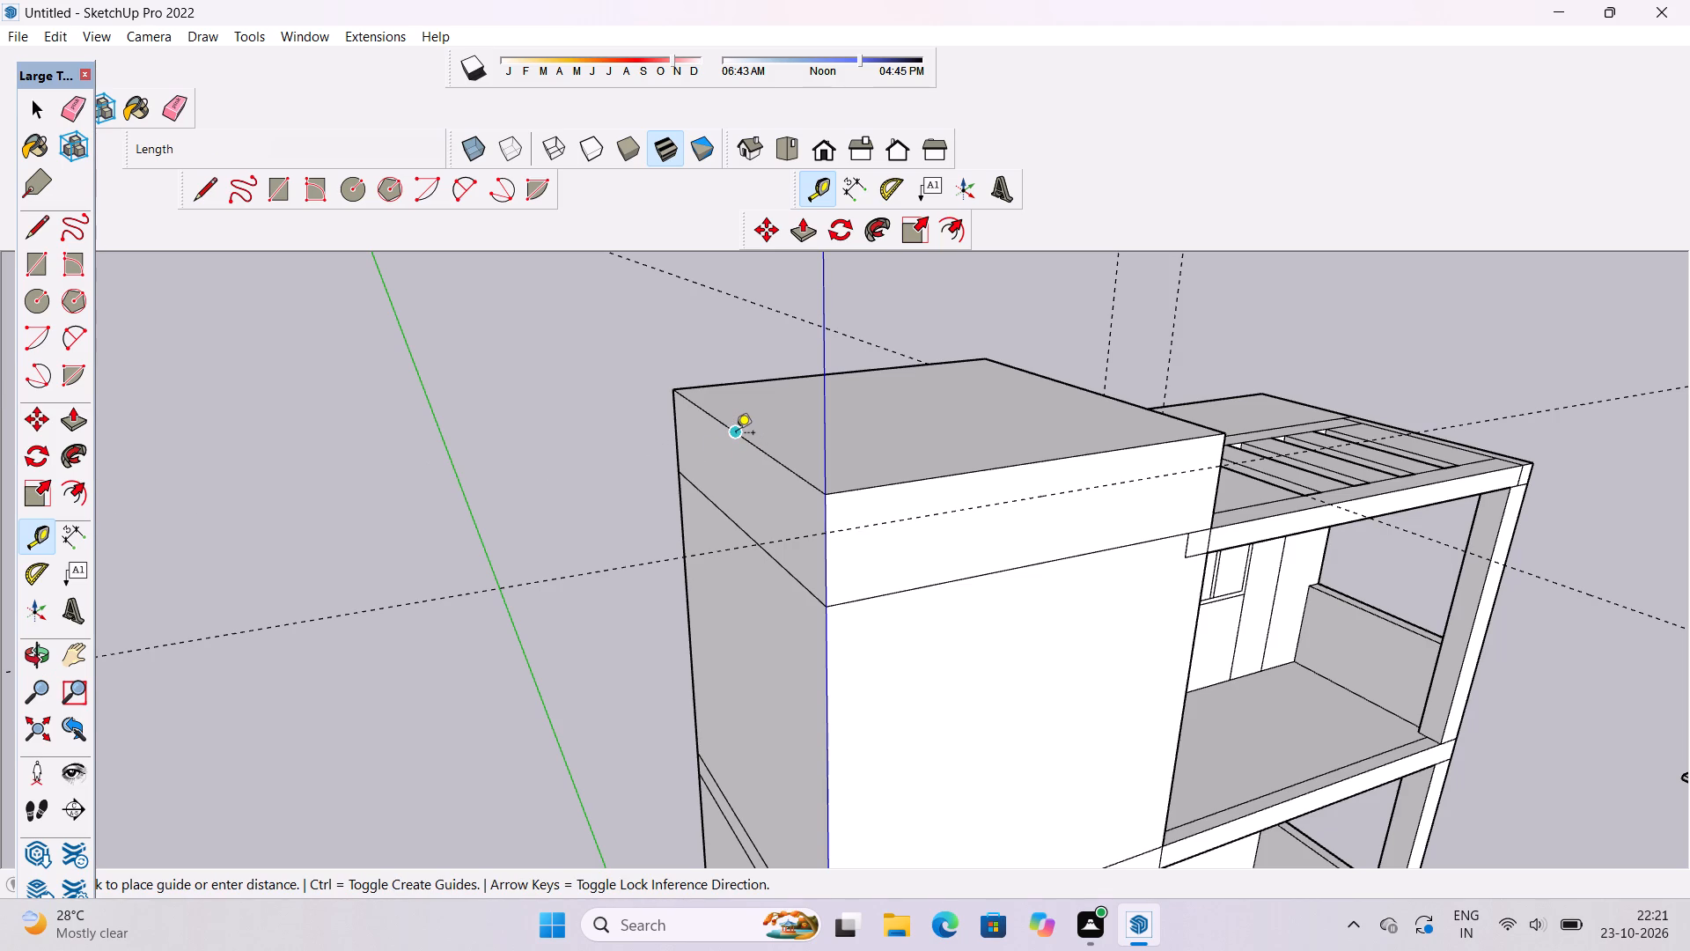
left_click(830, 534)
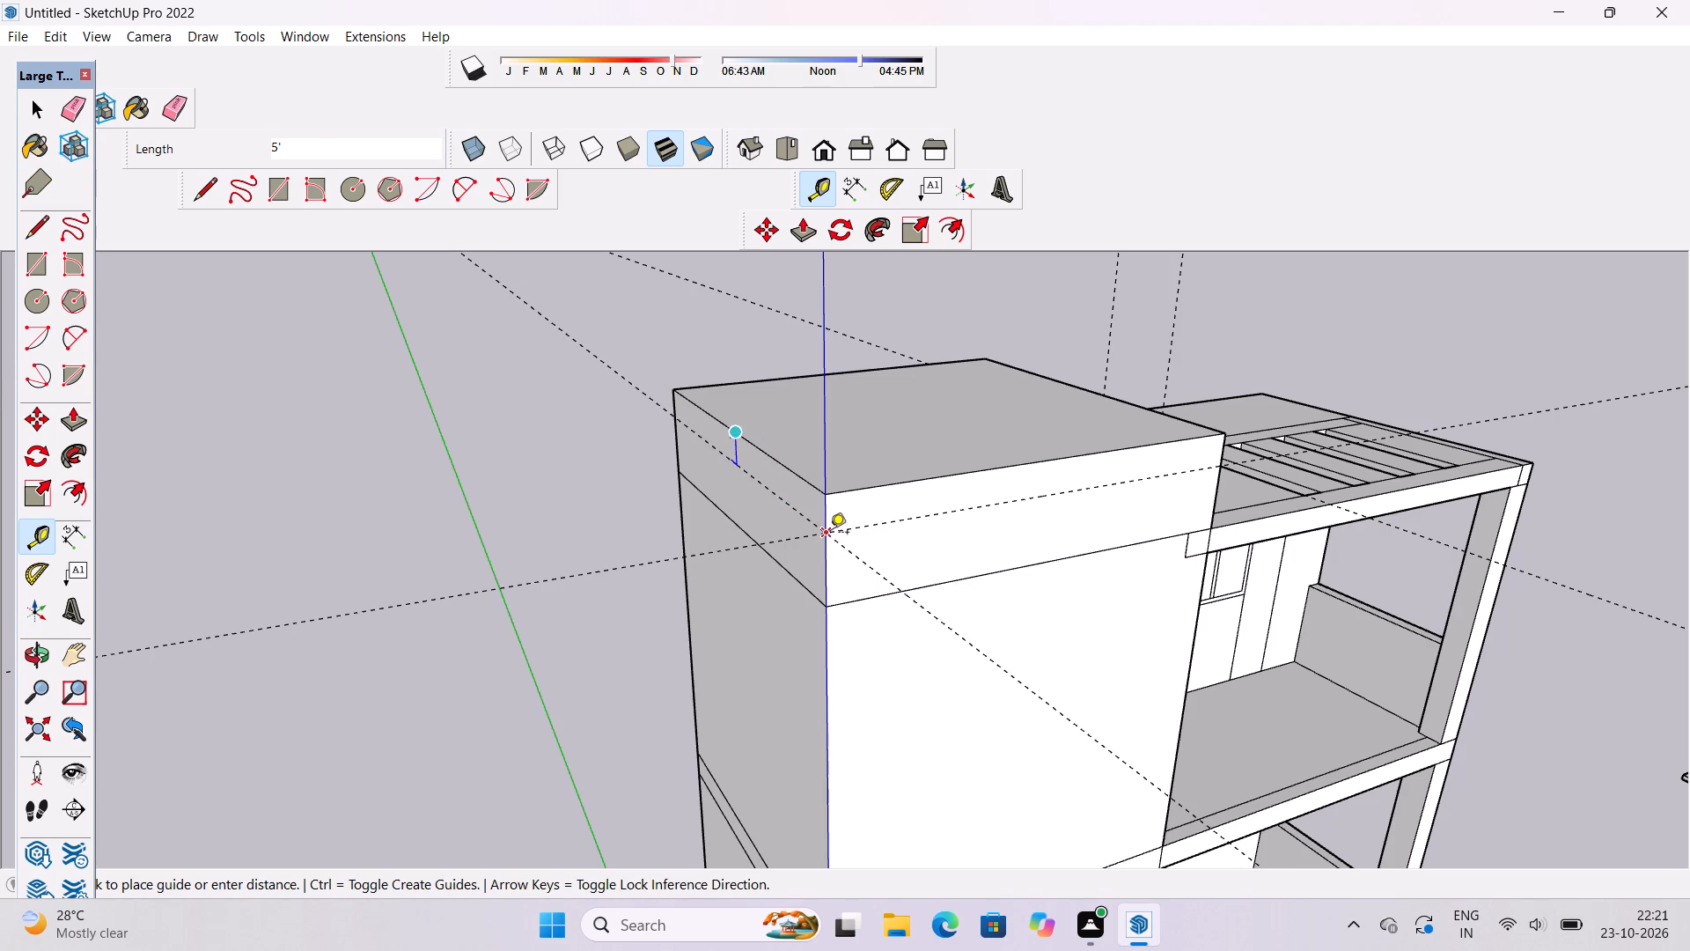
Draw a line along the guide across the roof block's outer side face, from the back edge to the front corner.
key("space")
type("l")
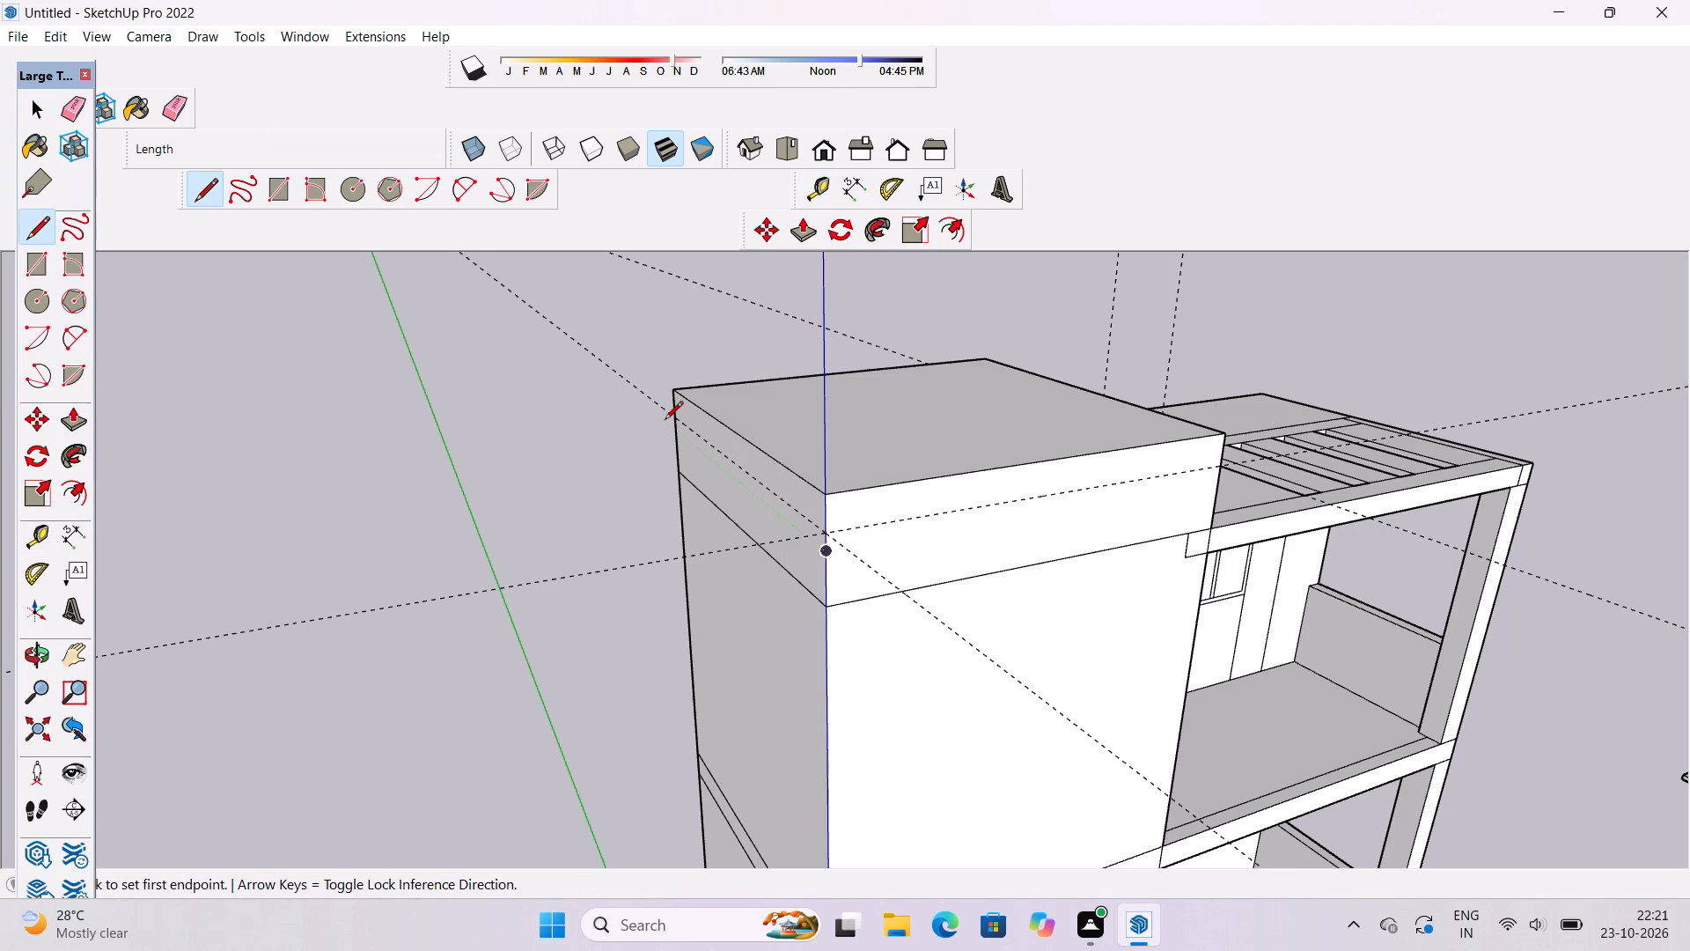
left_click(680, 422)
scroll(680, 422, "down", 5)
scroll(781, 498, "up", 4)
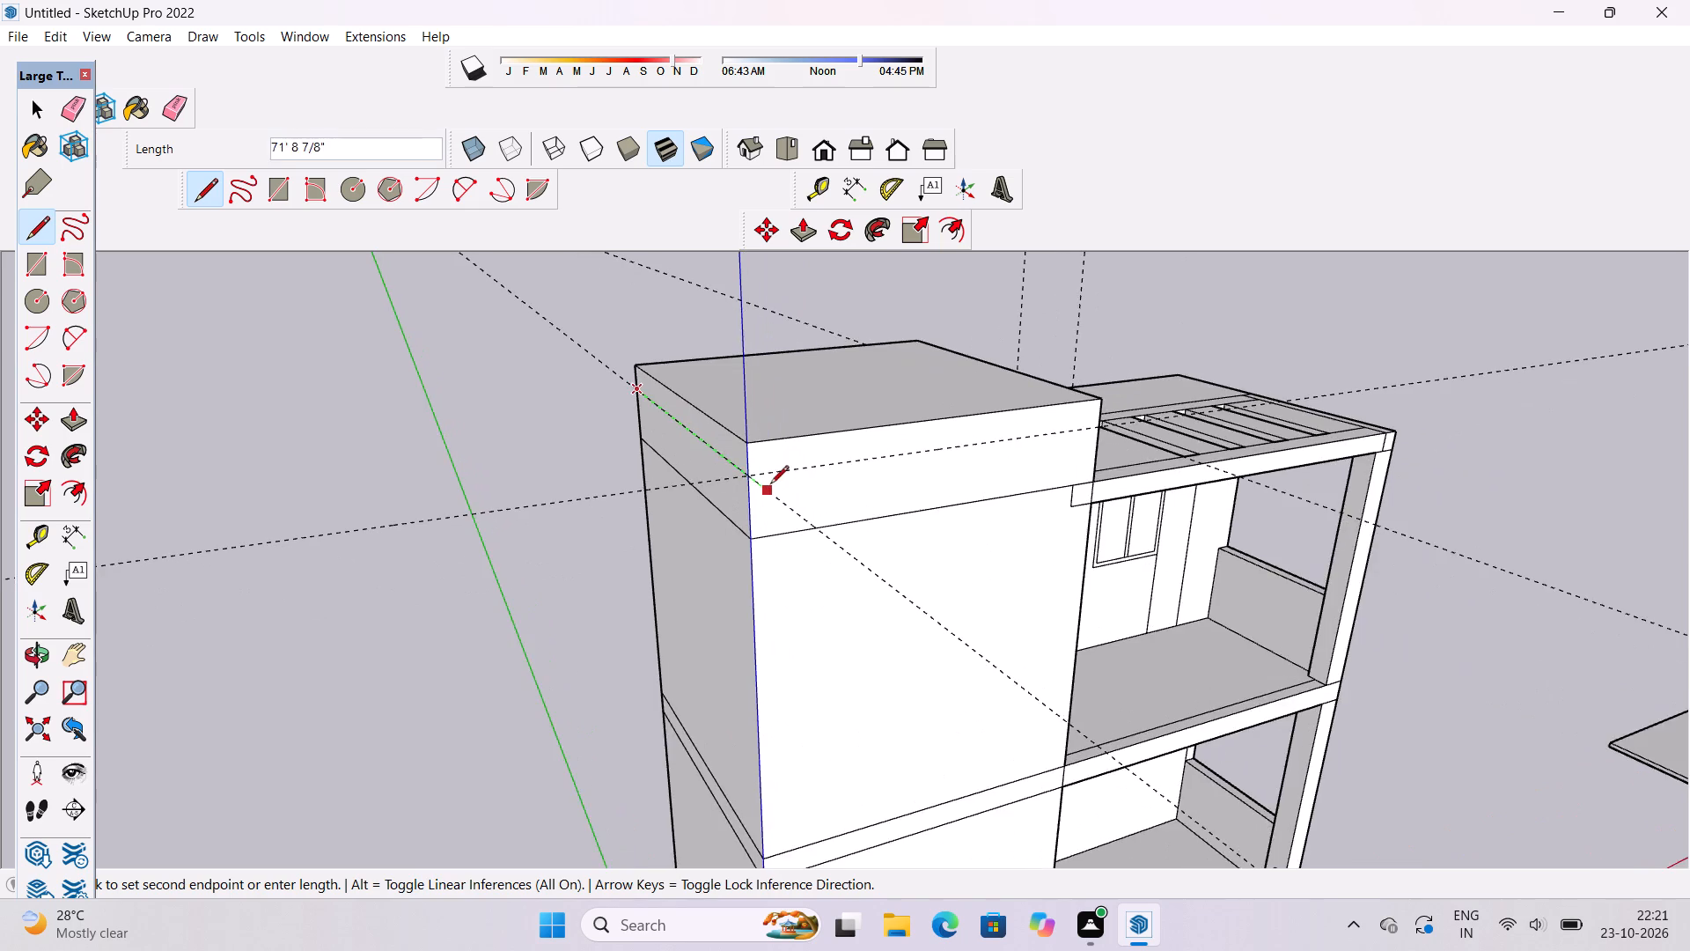
scroll(770, 485, "up", 4)
left_click(740, 472)
Draw a line along the guide across the roof block's front face, from the outer corner to the balcony-side corner.
scroll(740, 472, "down", 7)
scroll(740, 472, "up", 4)
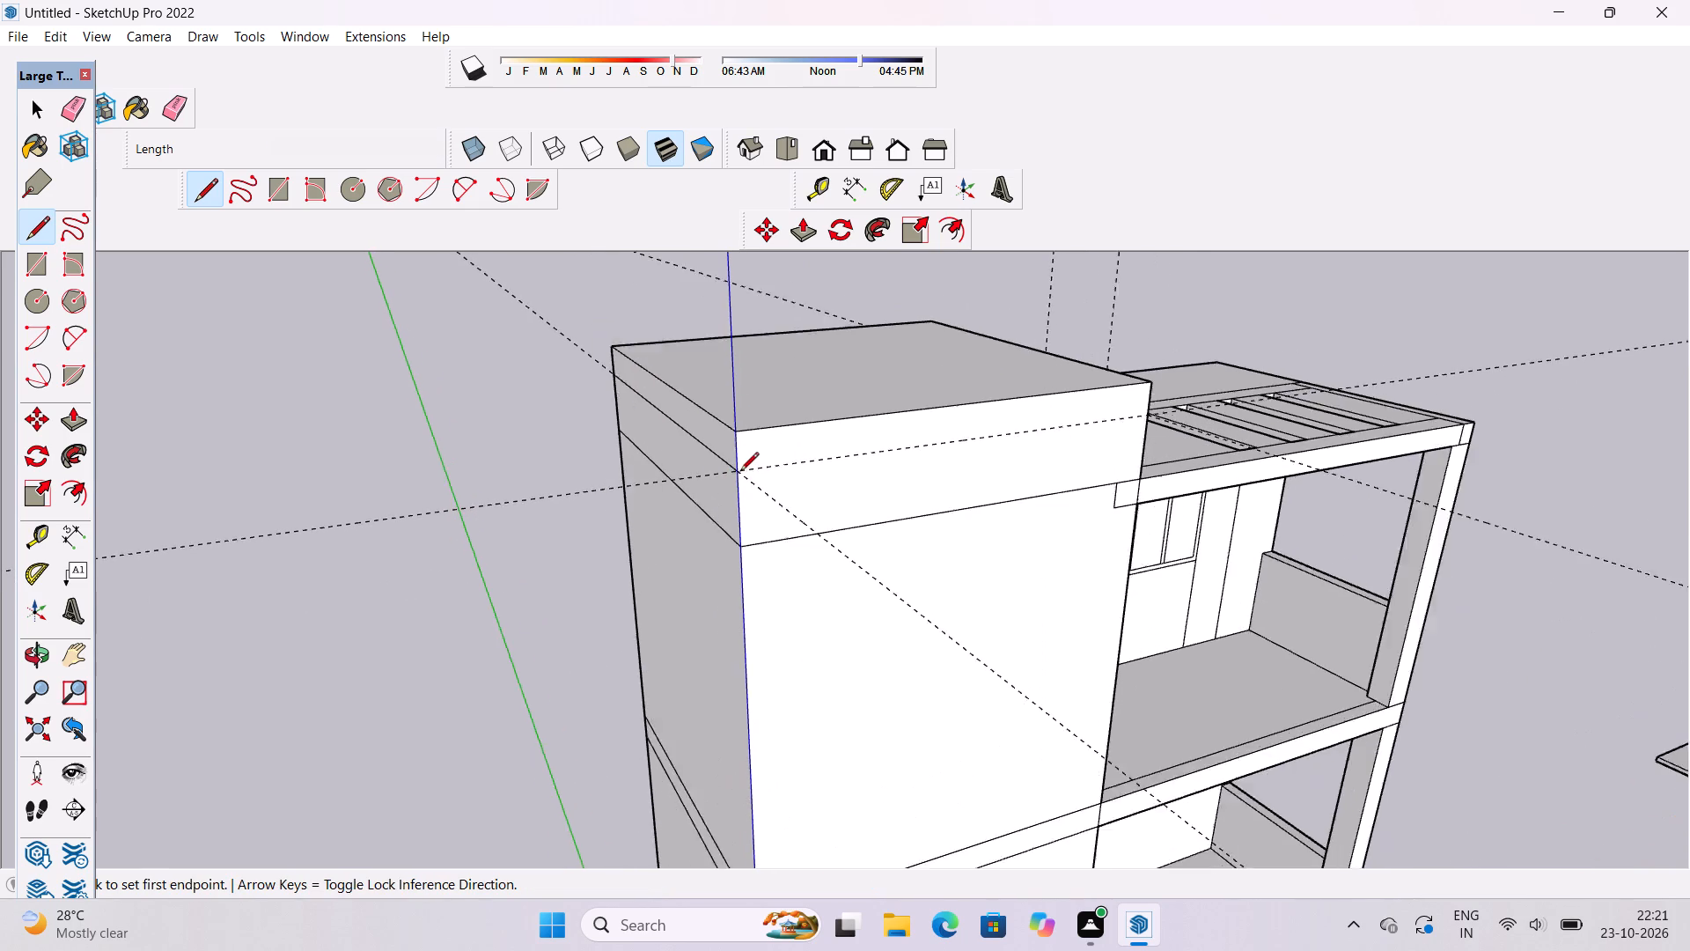
scroll(740, 472, "up", 2)
left_click(734, 473)
scroll(734, 473, "down", 4)
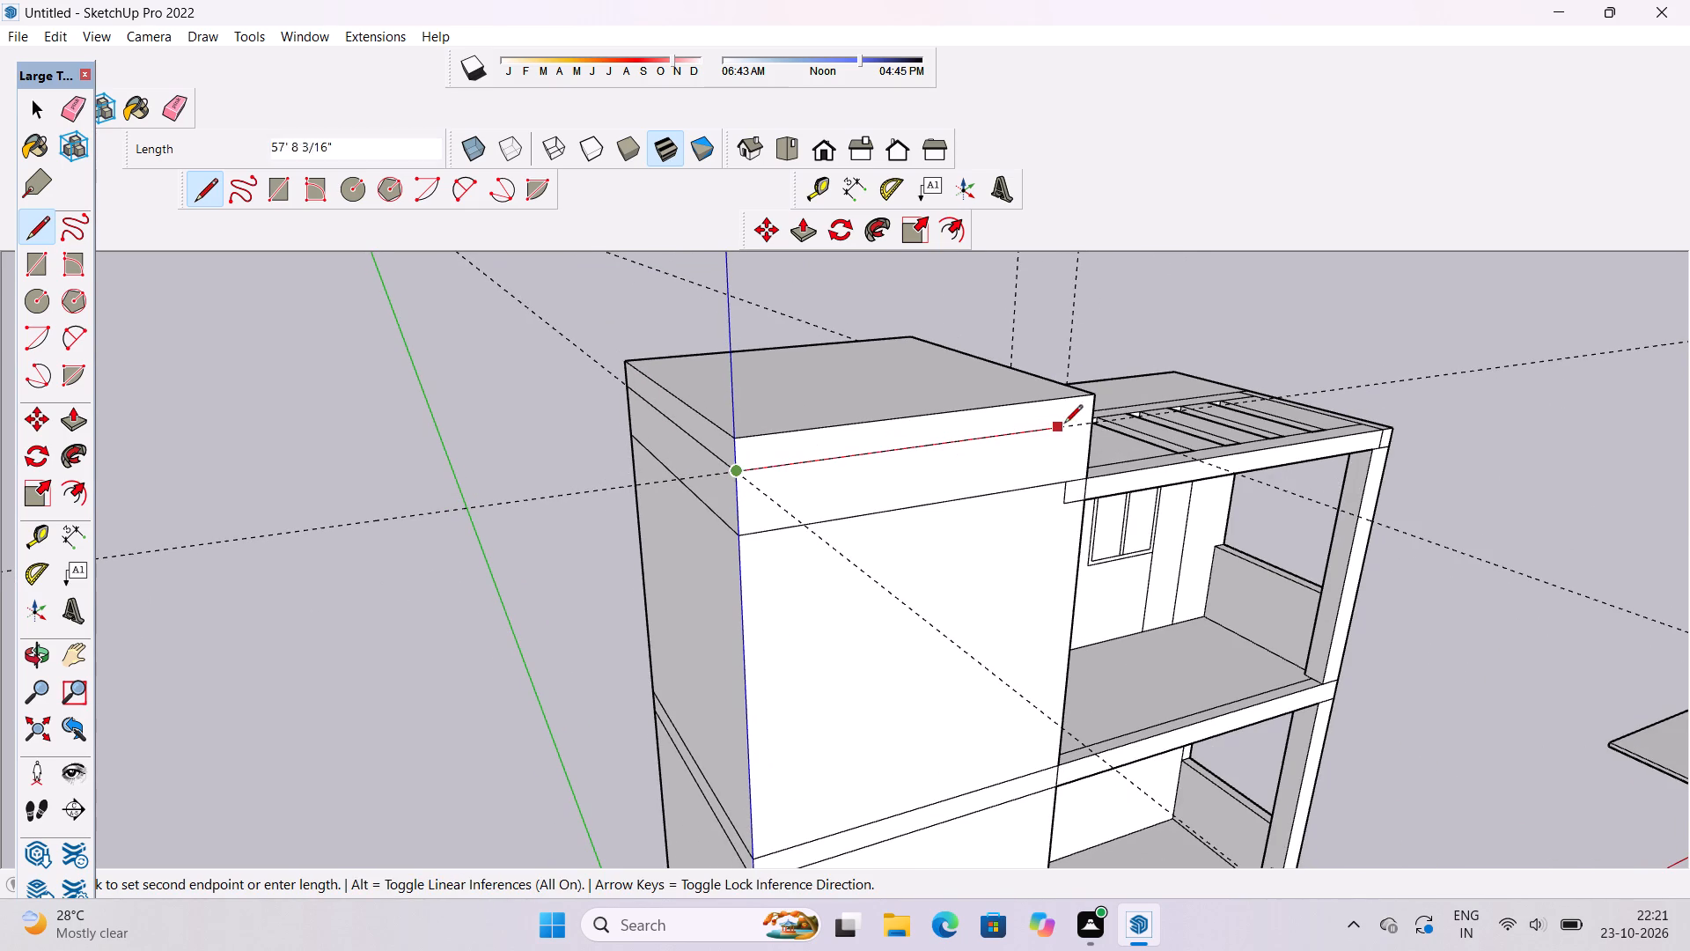
left_click(1091, 424)
Draw a 64' line along the guide across the roof block's balcony-side face, from the front corner to the back edge.
key("o")
left_click_drag(1232, 430, 832, 483)
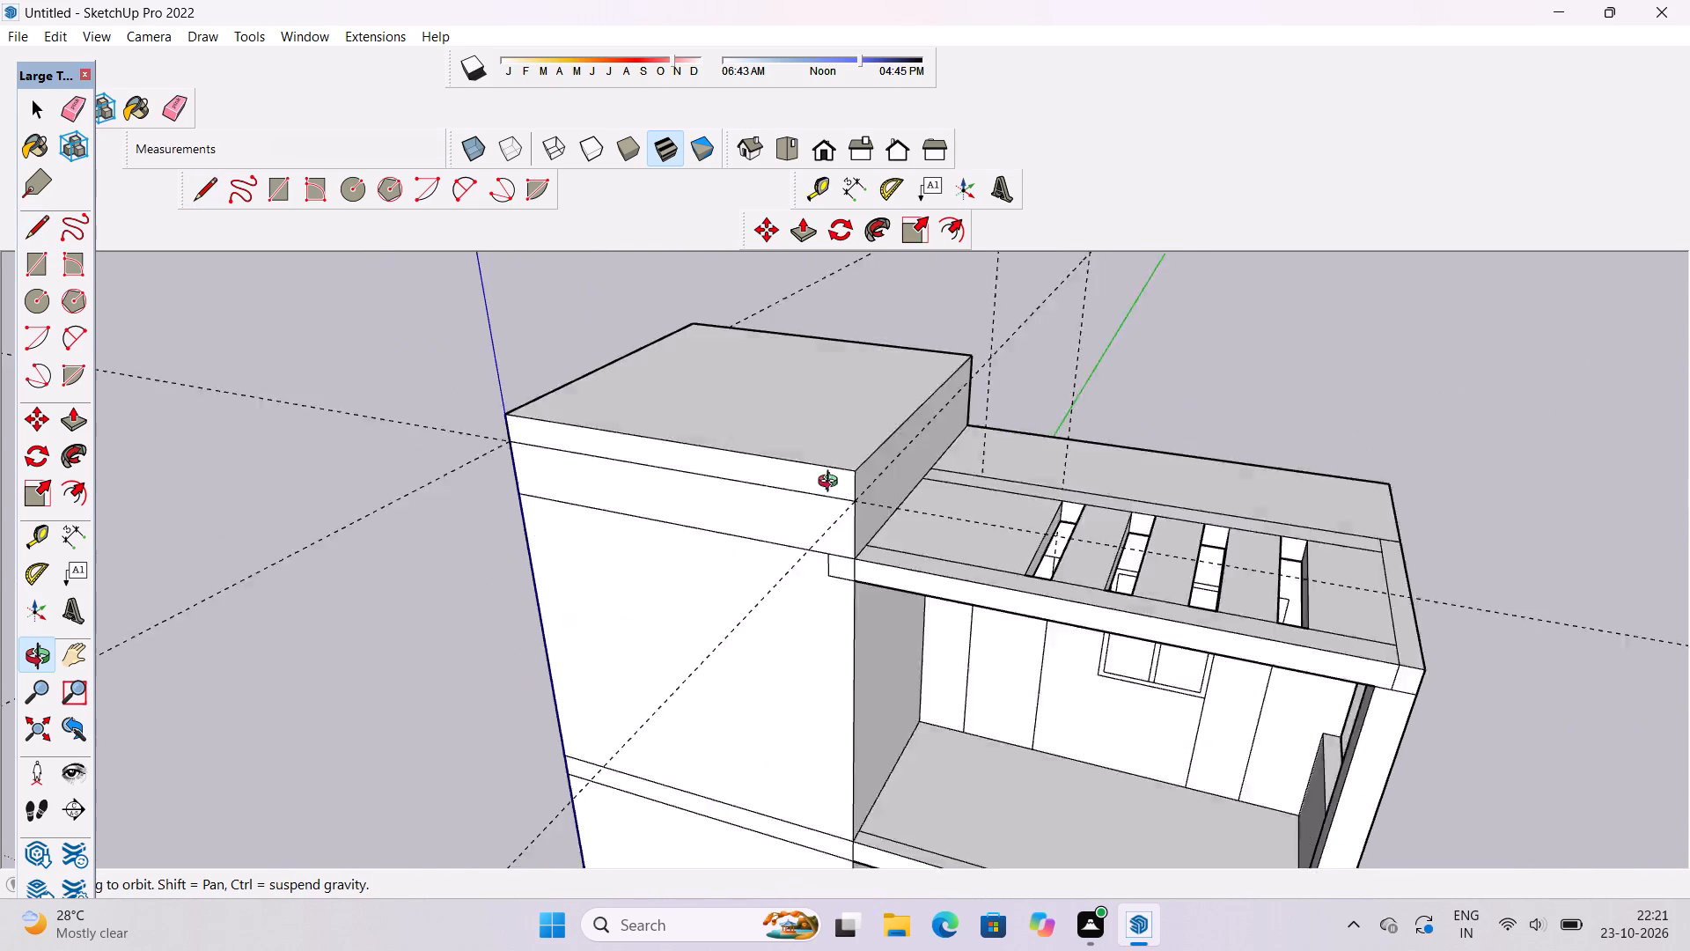
left_click_drag(832, 483, 666, 501)
left_click_drag(702, 479, 775, 549, "shift")
left_click_drag(785, 564, 720, 523)
scroll(681, 578, "up", 4)
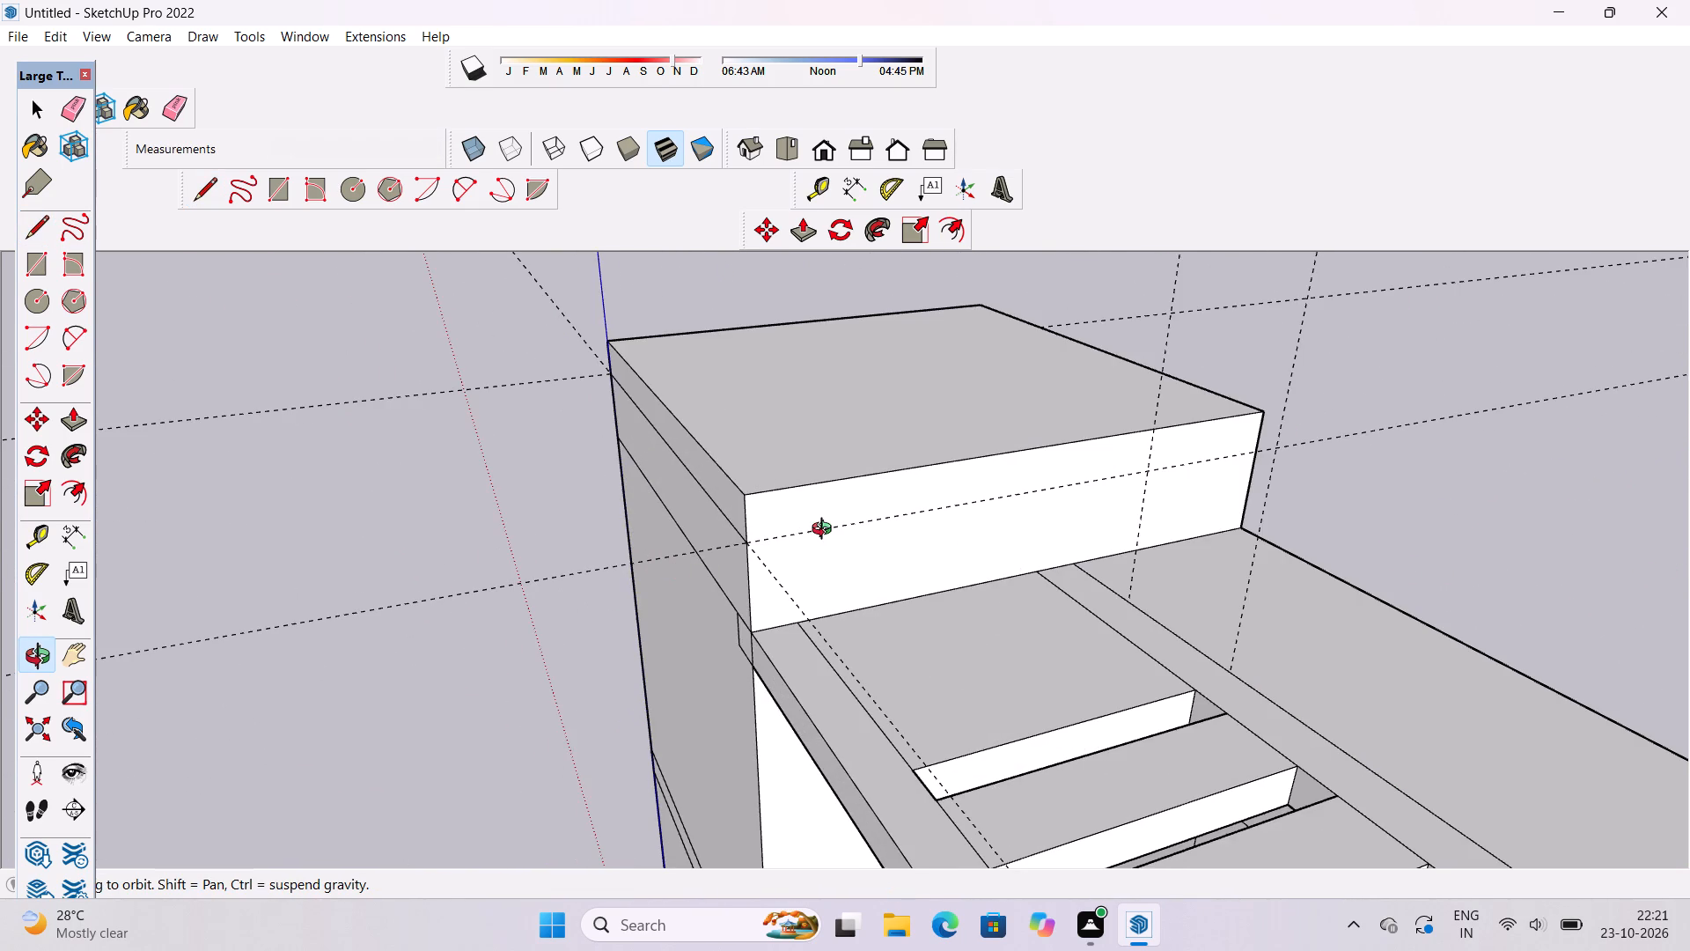
left_click_drag(819, 533, 729, 490, "shift")
scroll(698, 480, "down", 4)
left_click_drag(697, 495, 846, 530)
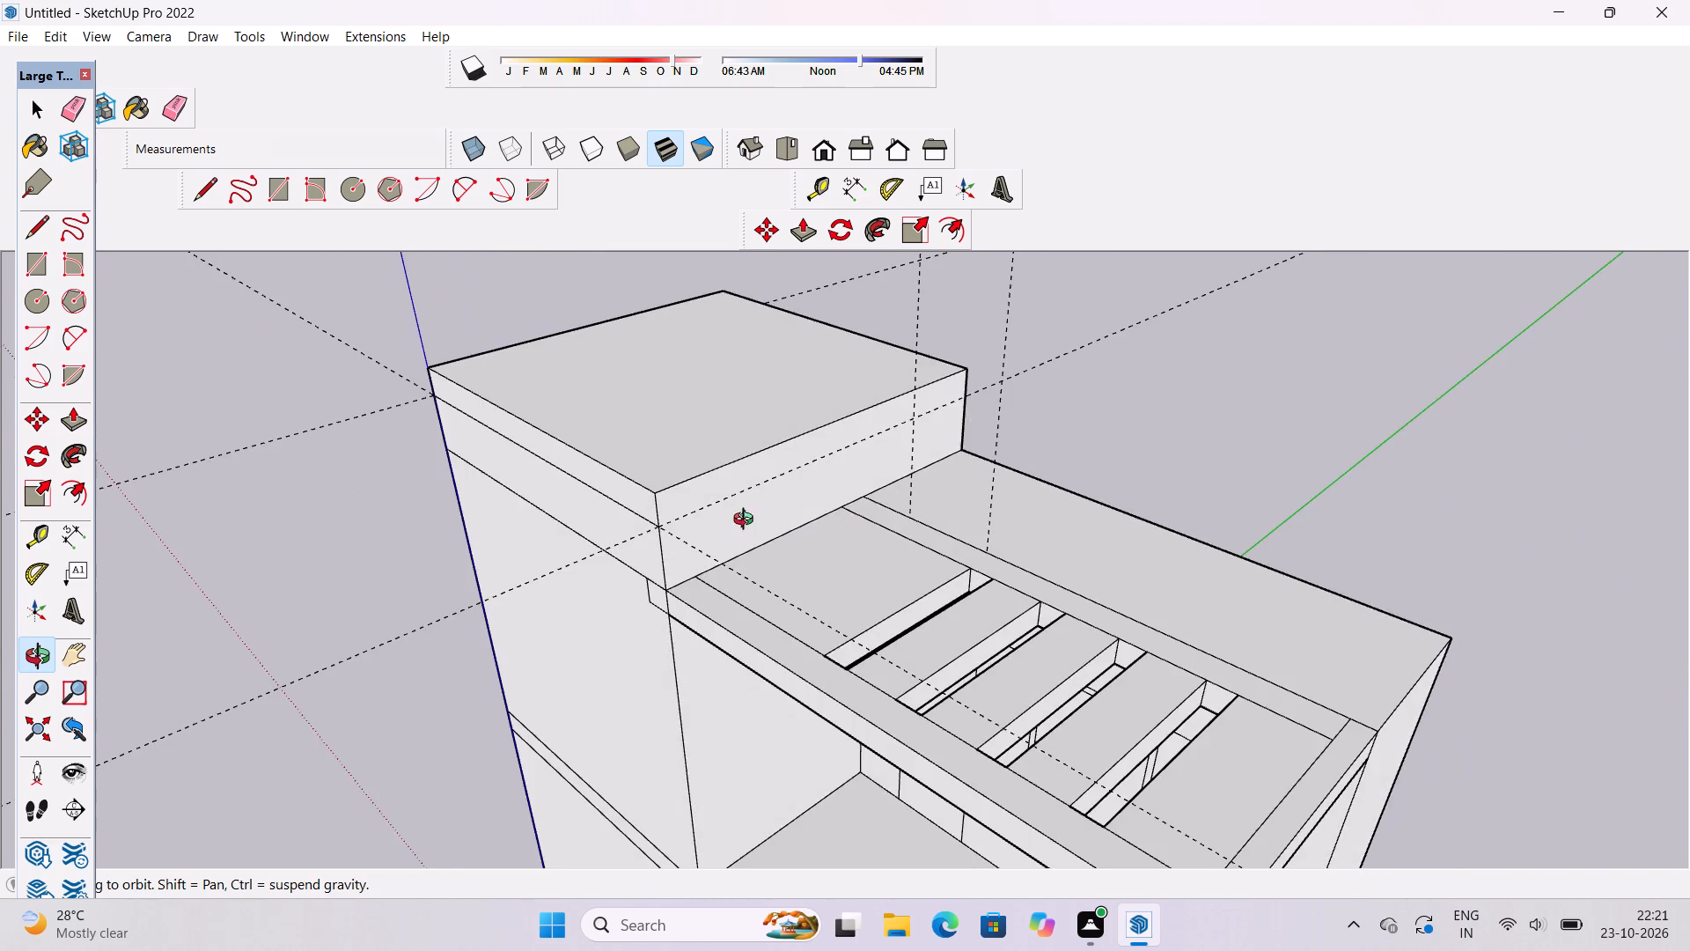
scroll(747, 521, "up", 3)
left_click_drag(747, 516, 720, 532, "shift")
left_click_drag(720, 532, 862, 532)
left_click_drag(810, 532, 663, 553)
left_click(663, 553, "shift")
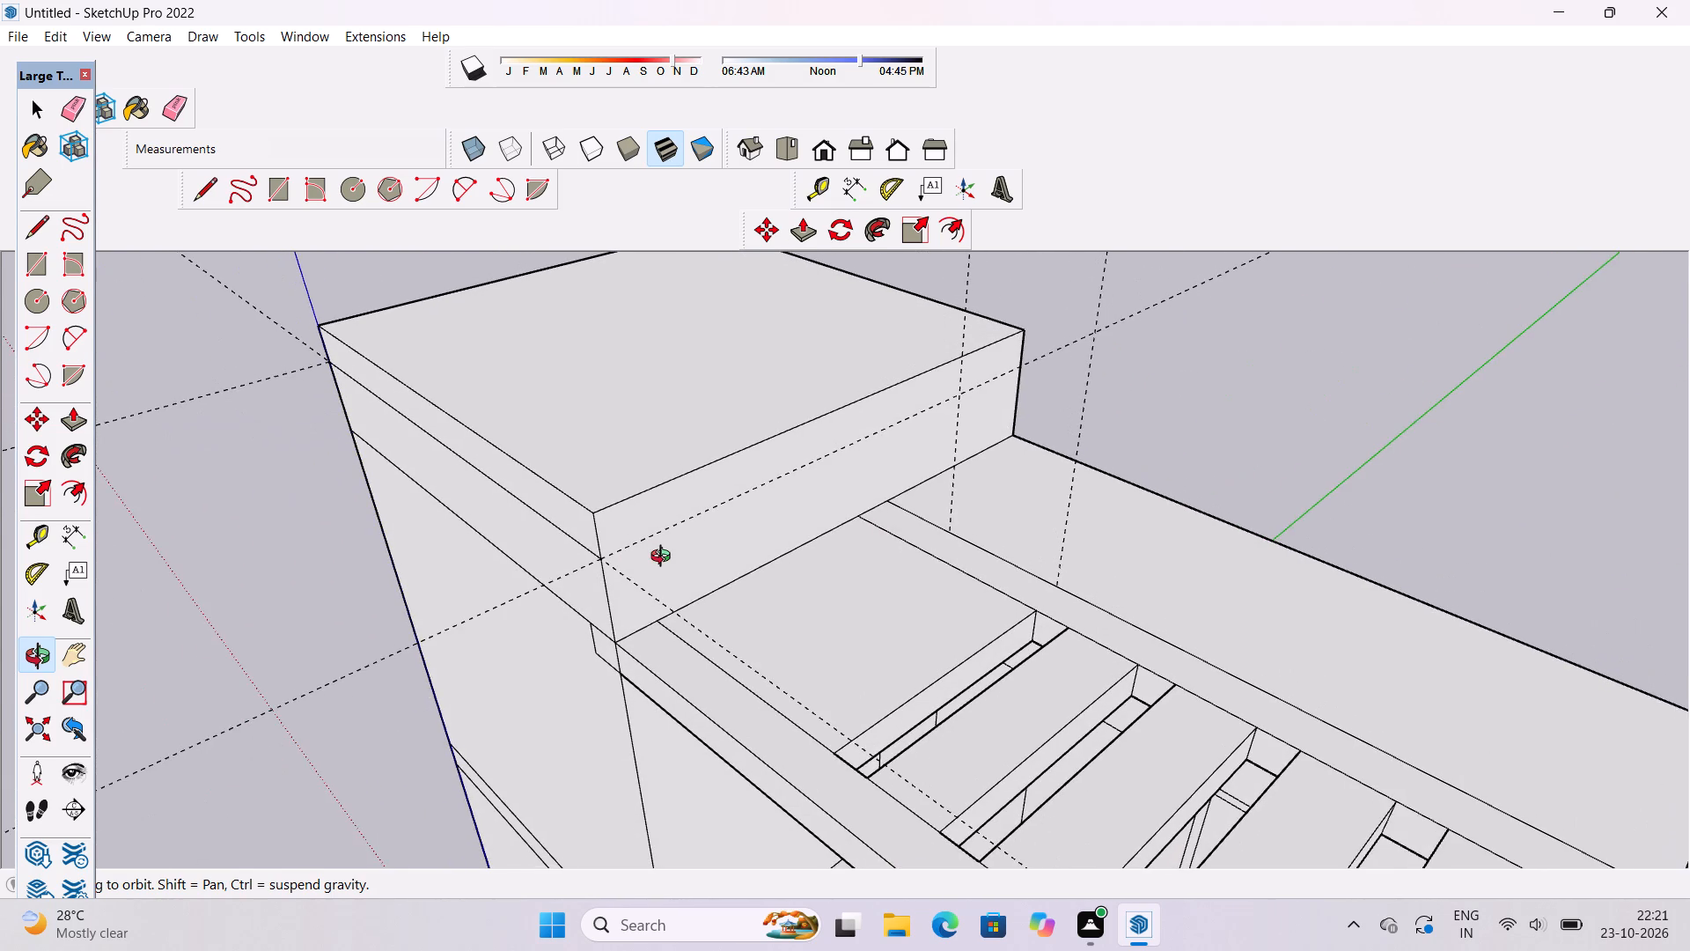
left_click(665, 558)
key("l")
scroll(615, 565, "up", 5)
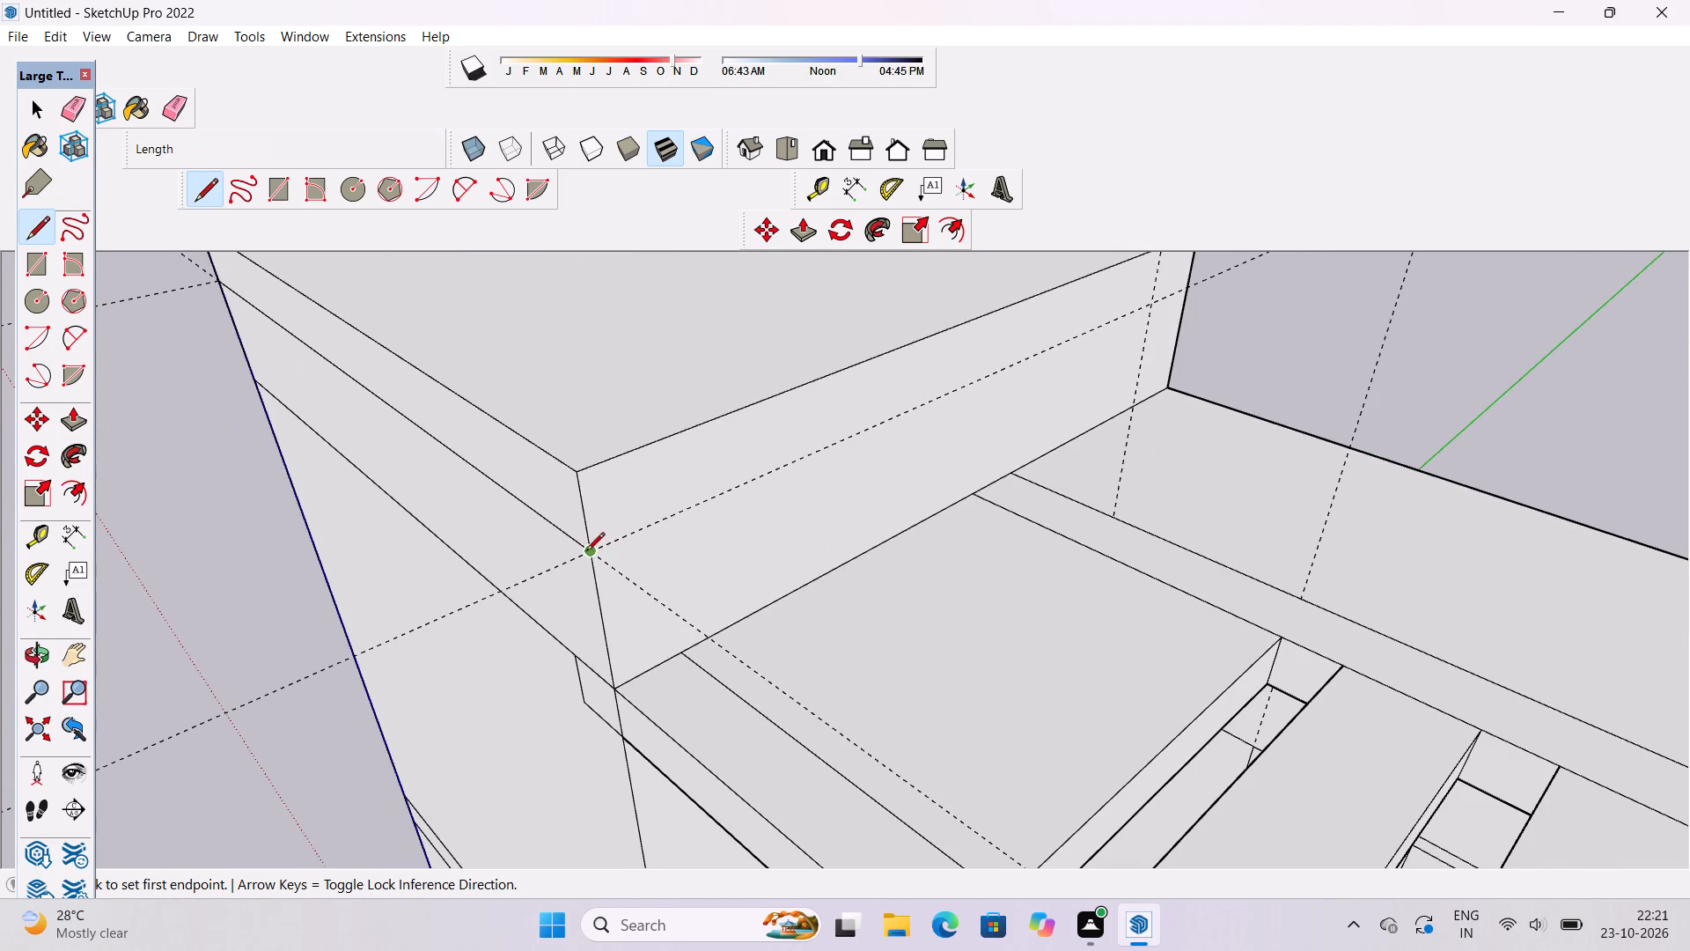
left_click(586, 552)
scroll(801, 549, "down", 10)
scroll(798, 500, "up", 6)
scroll(938, 442, "up", 4)
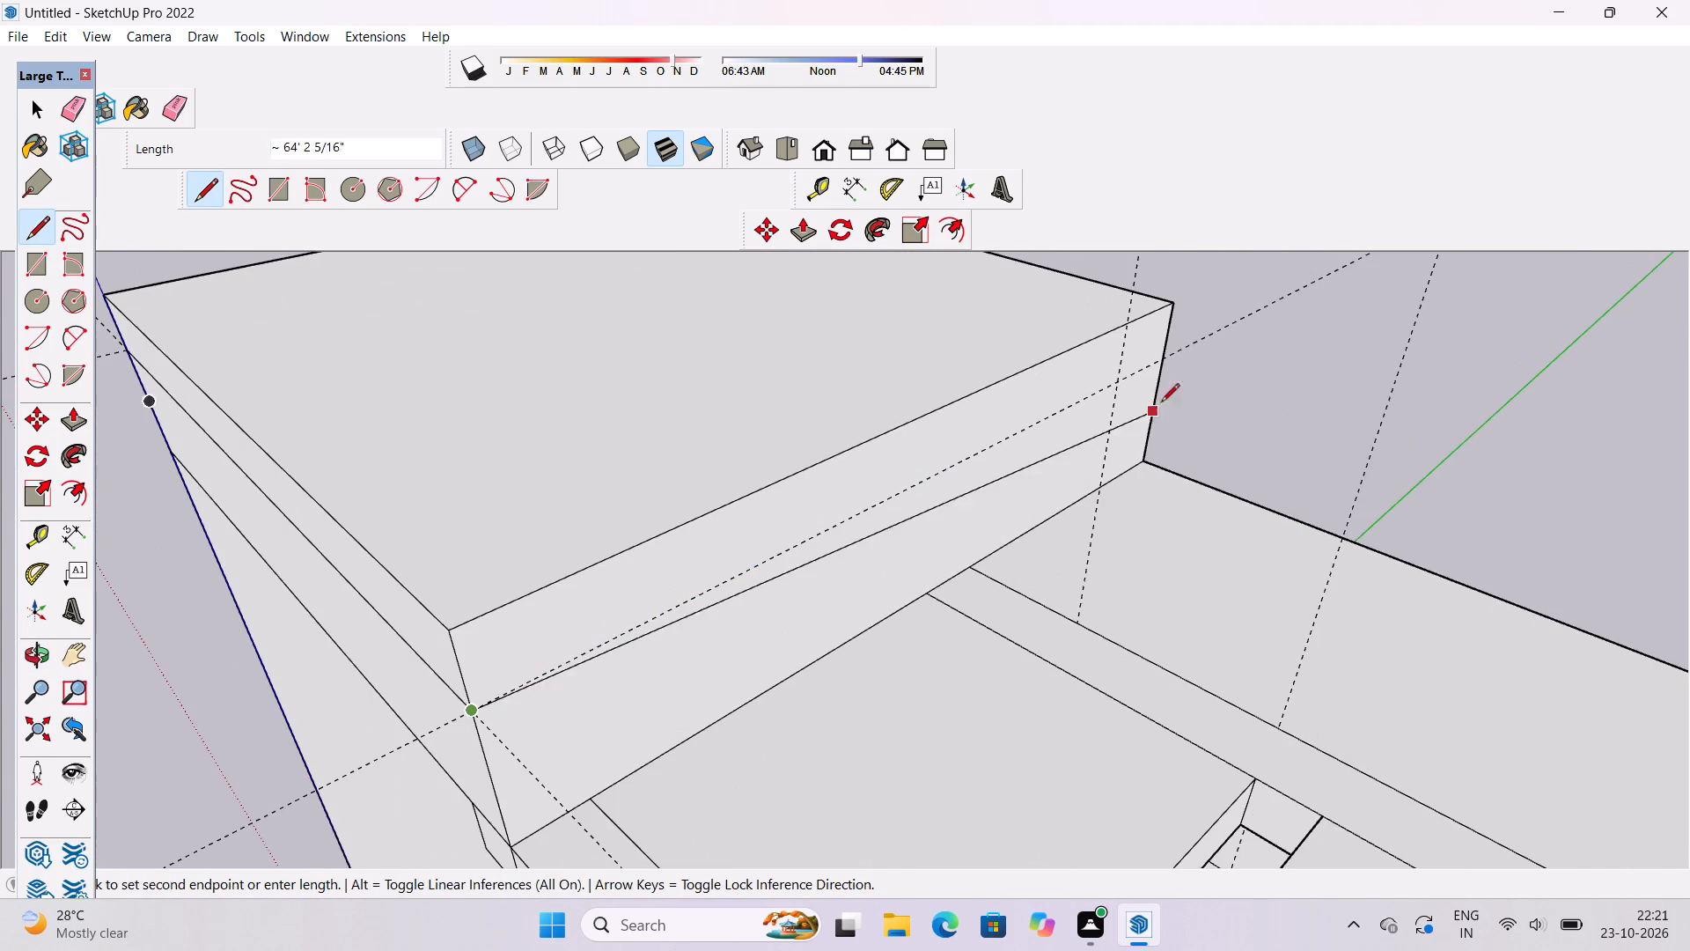
left_click(1159, 363)
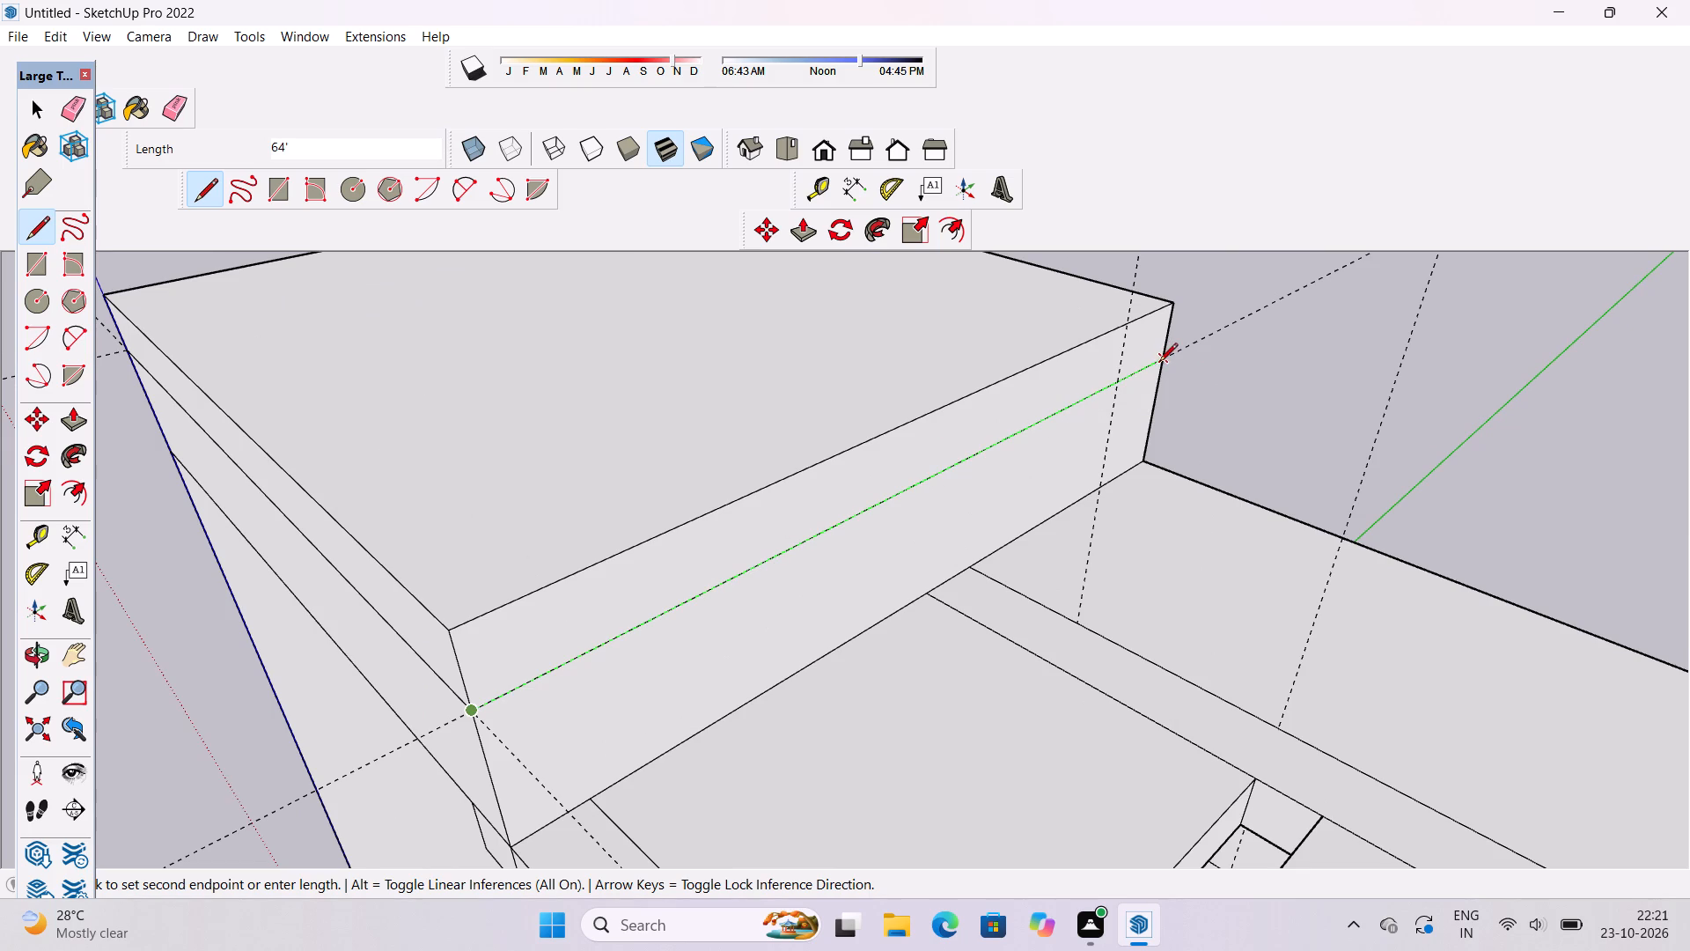
Erase the guide running along the roof block's balcony-side face.
key("space")
type("e")
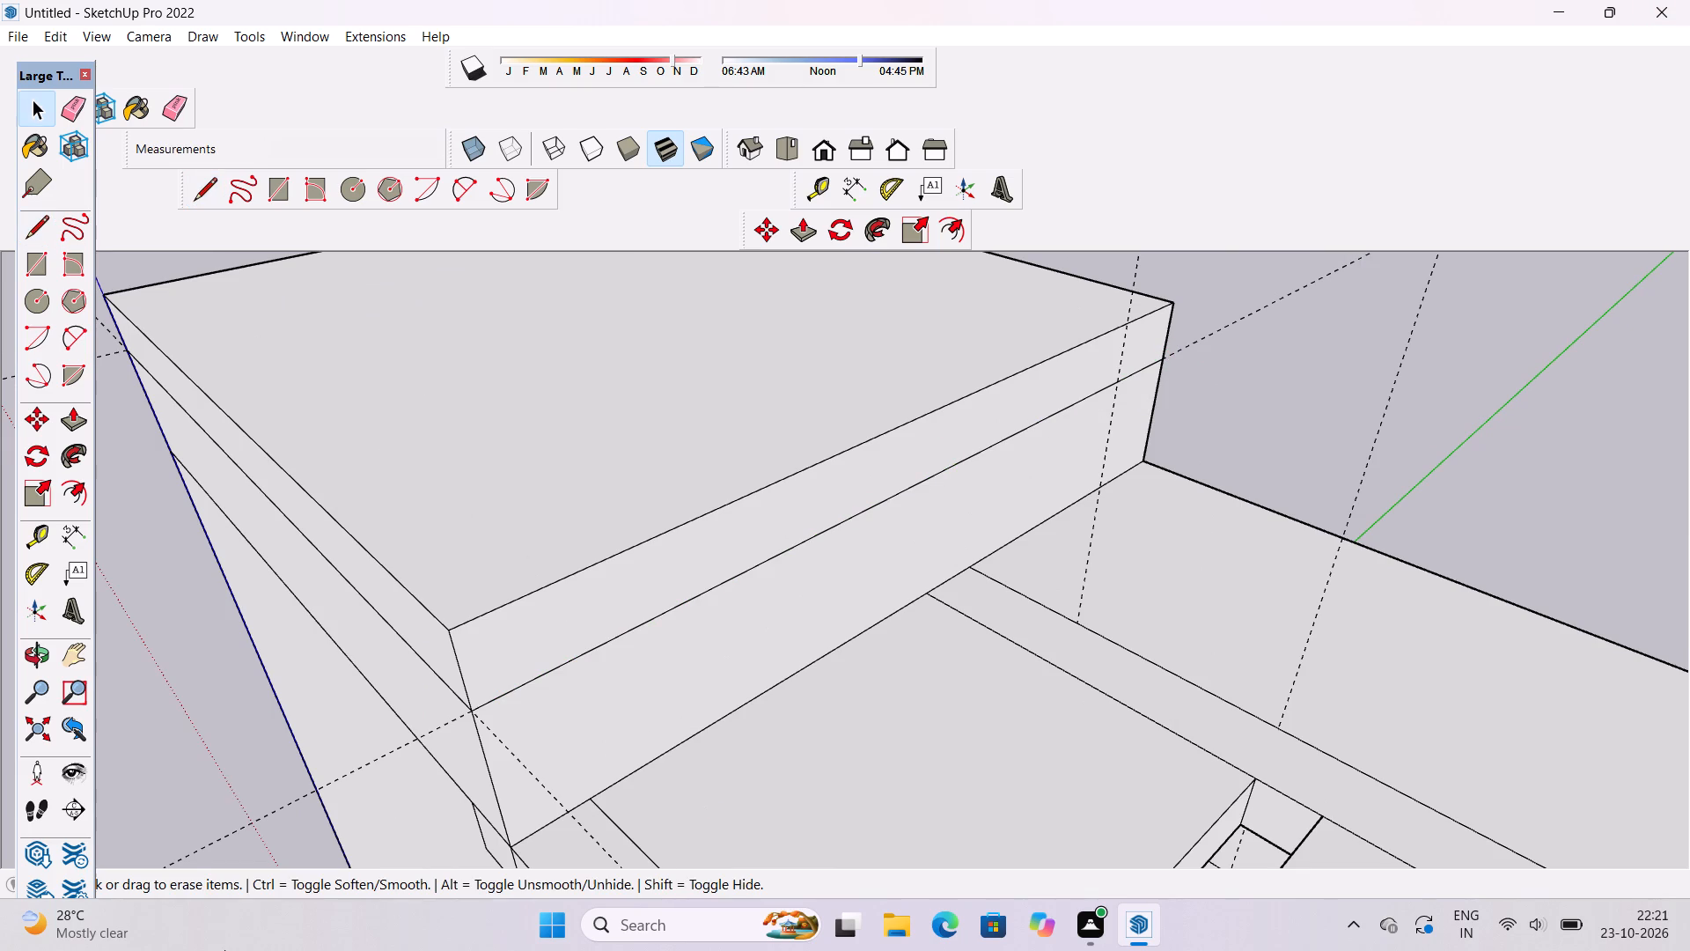
scroll(228, 950, "down", 5)
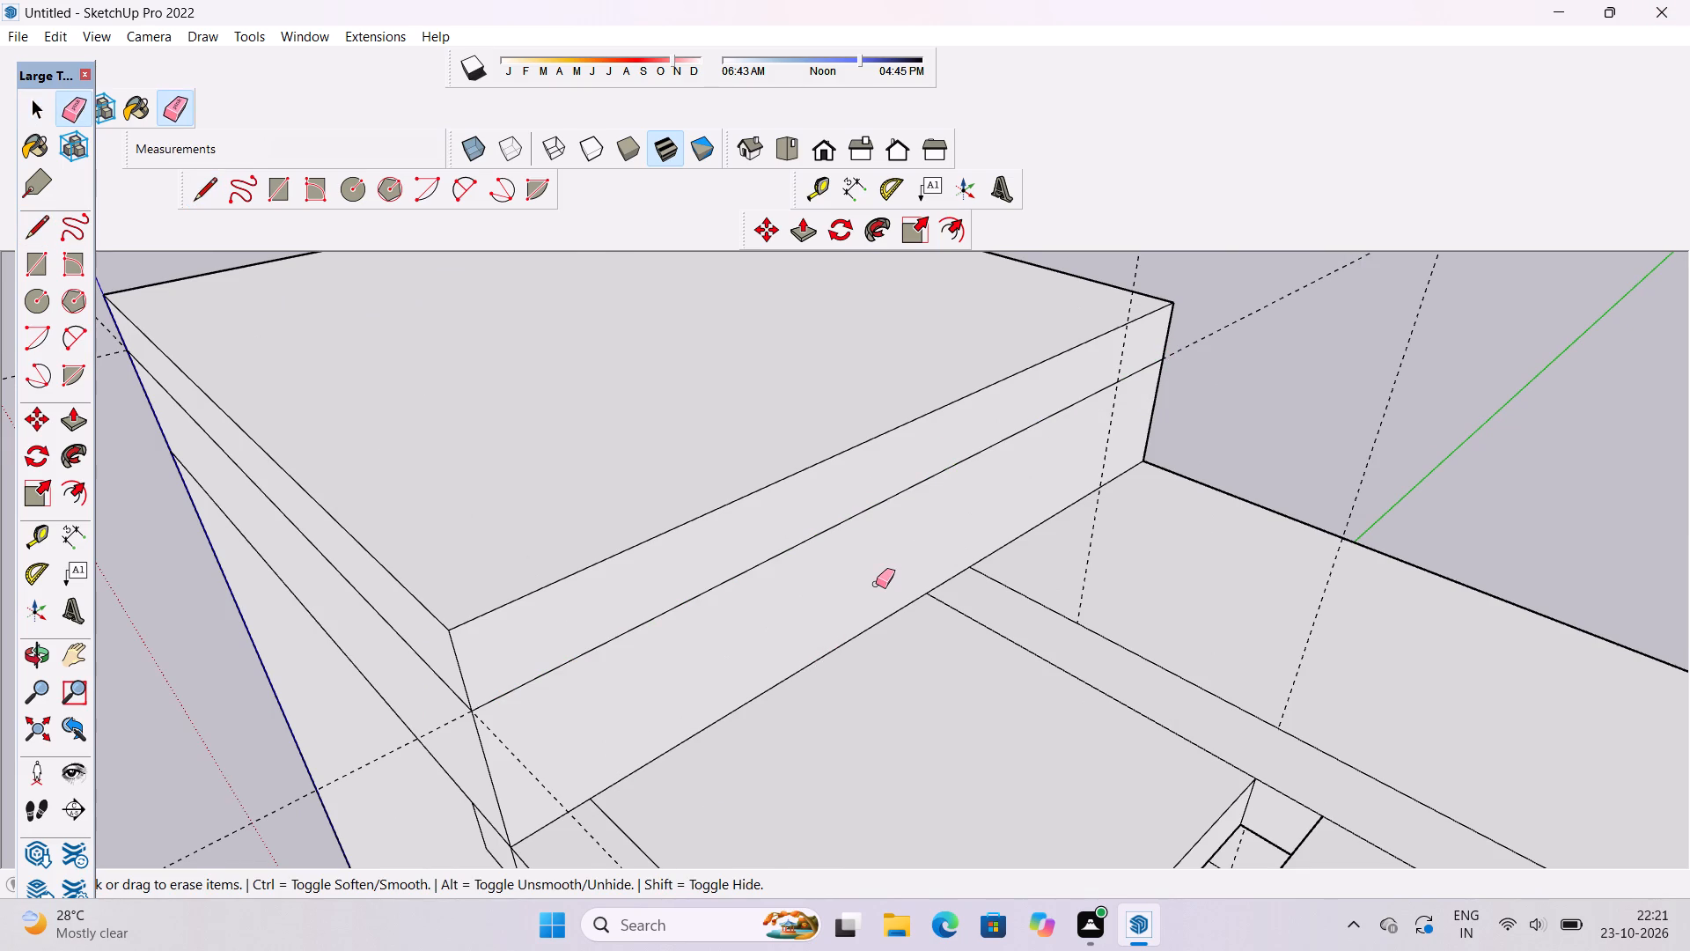
scroll(876, 584, "down", 2)
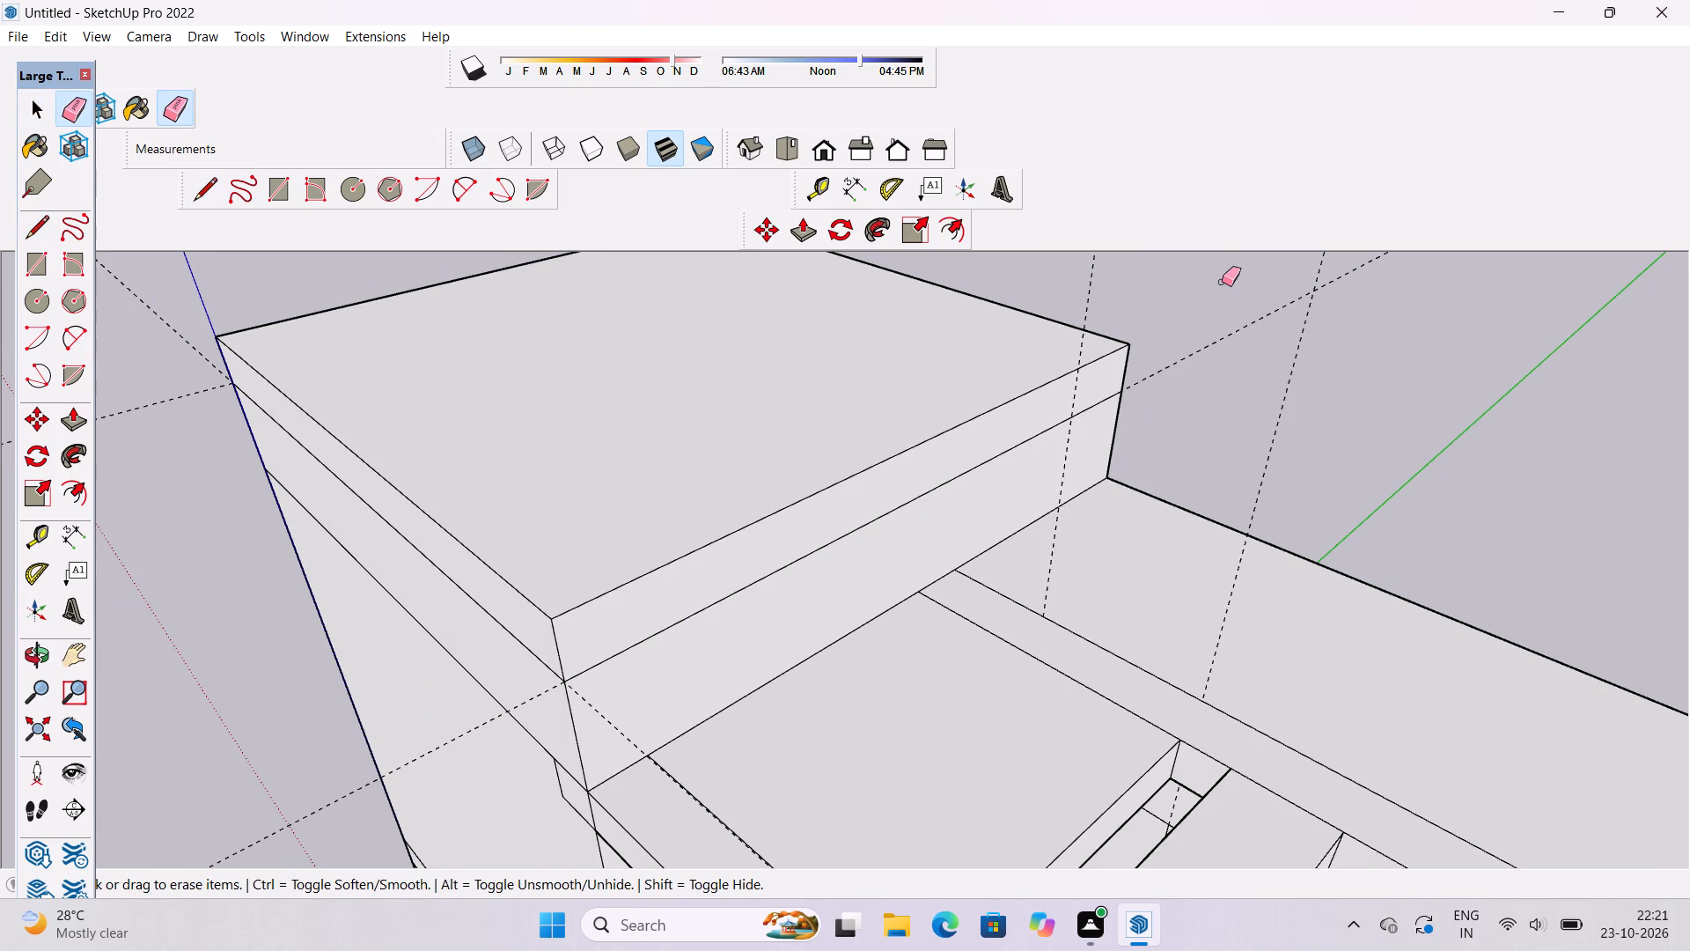
left_click_drag(1221, 285, 1241, 358)
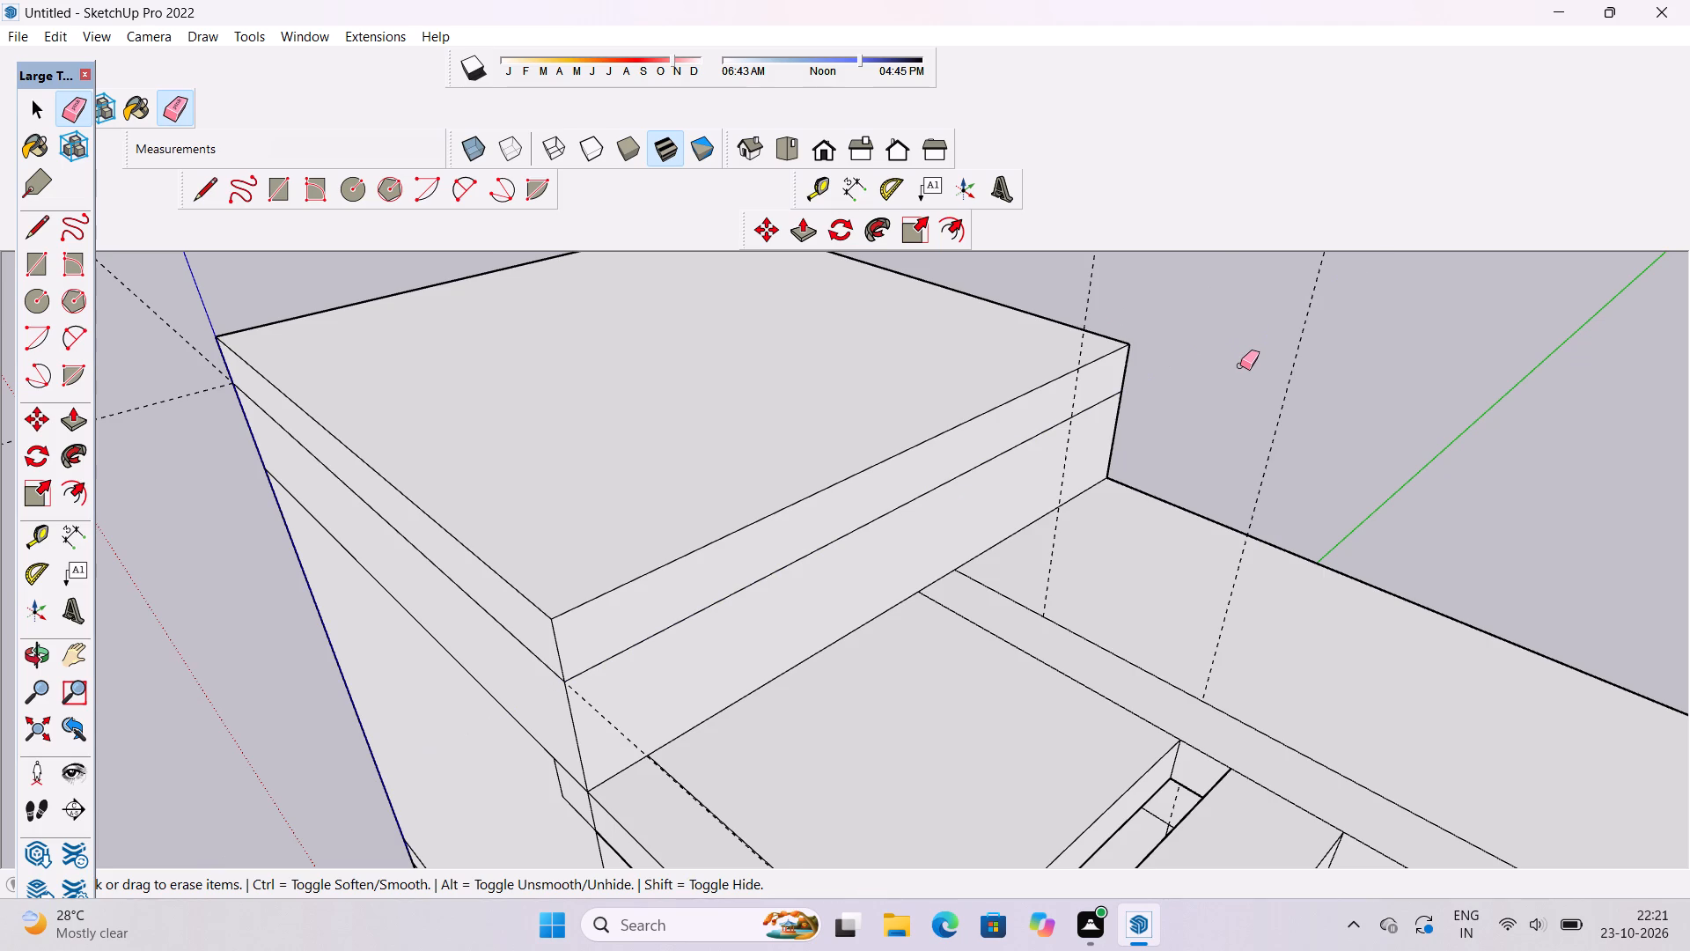
Erase the guide running along the roof block's outer side face, opposite the balconies.
scroll(1240, 365, "down", 2)
key("o")
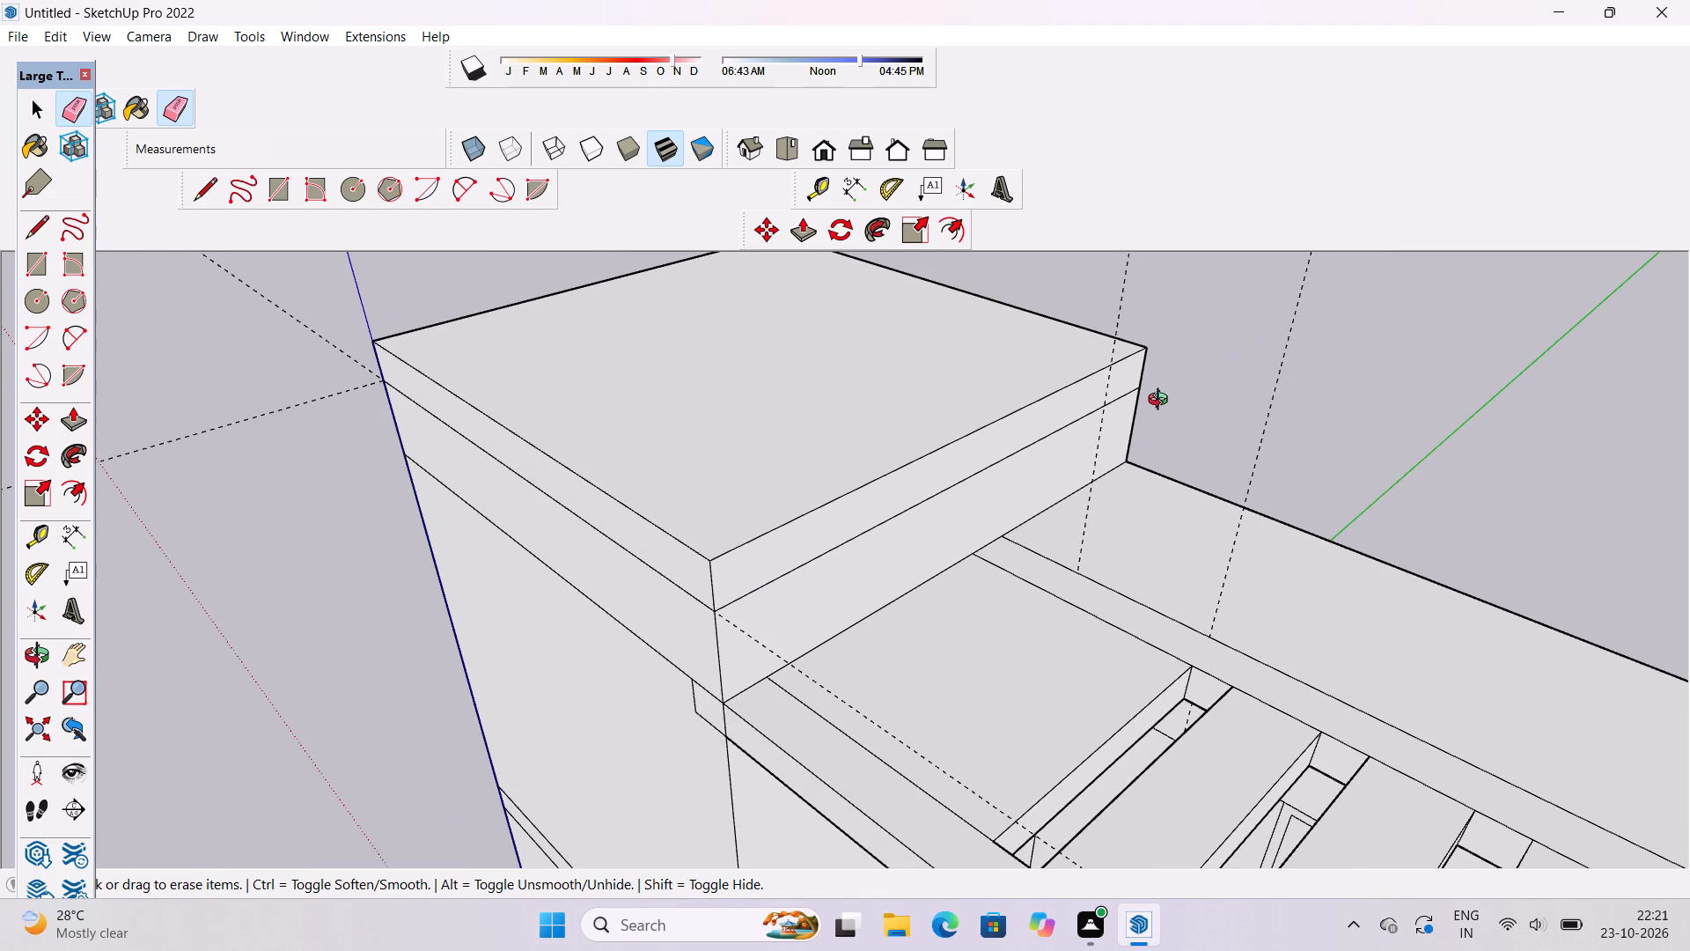
left_click_drag(985, 442, 1172, 435)
scroll(1174, 434, "down", 6)
left_click_drag(818, 500, 884, 437, "shift")
left_click_drag(884, 437, 1176, 458, "shift")
scroll(975, 465, "down", 5)
left_click_drag(747, 495, 1026, 496)
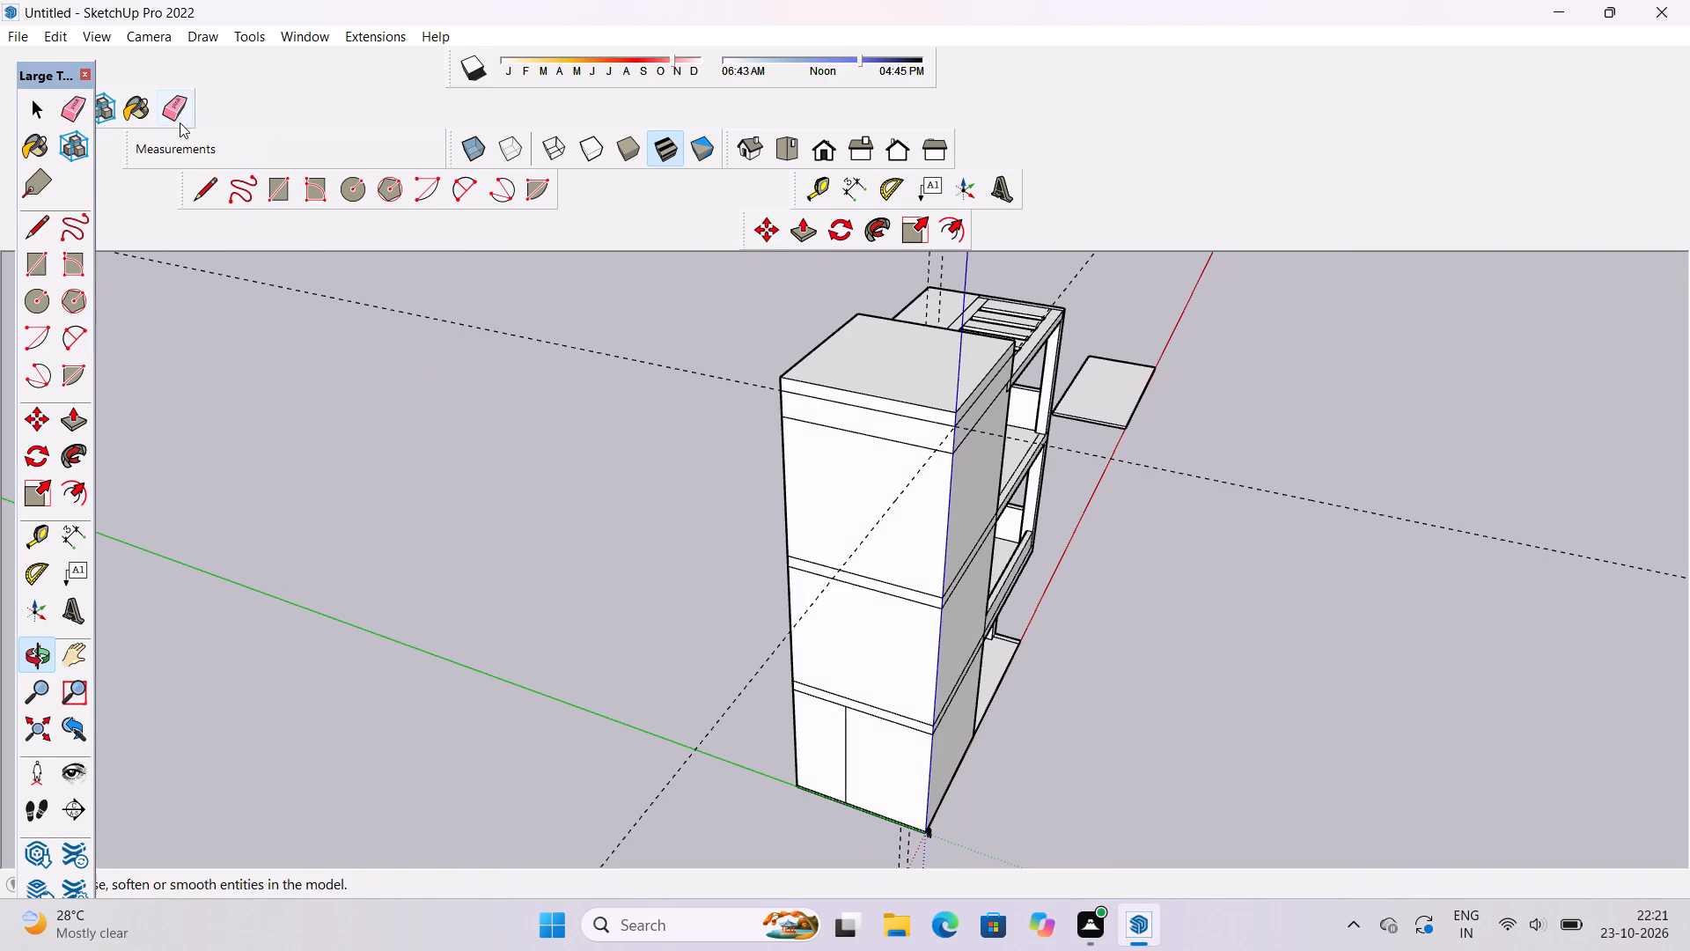
left_click(171, 107)
left_click_drag(591, 284, 598, 359)
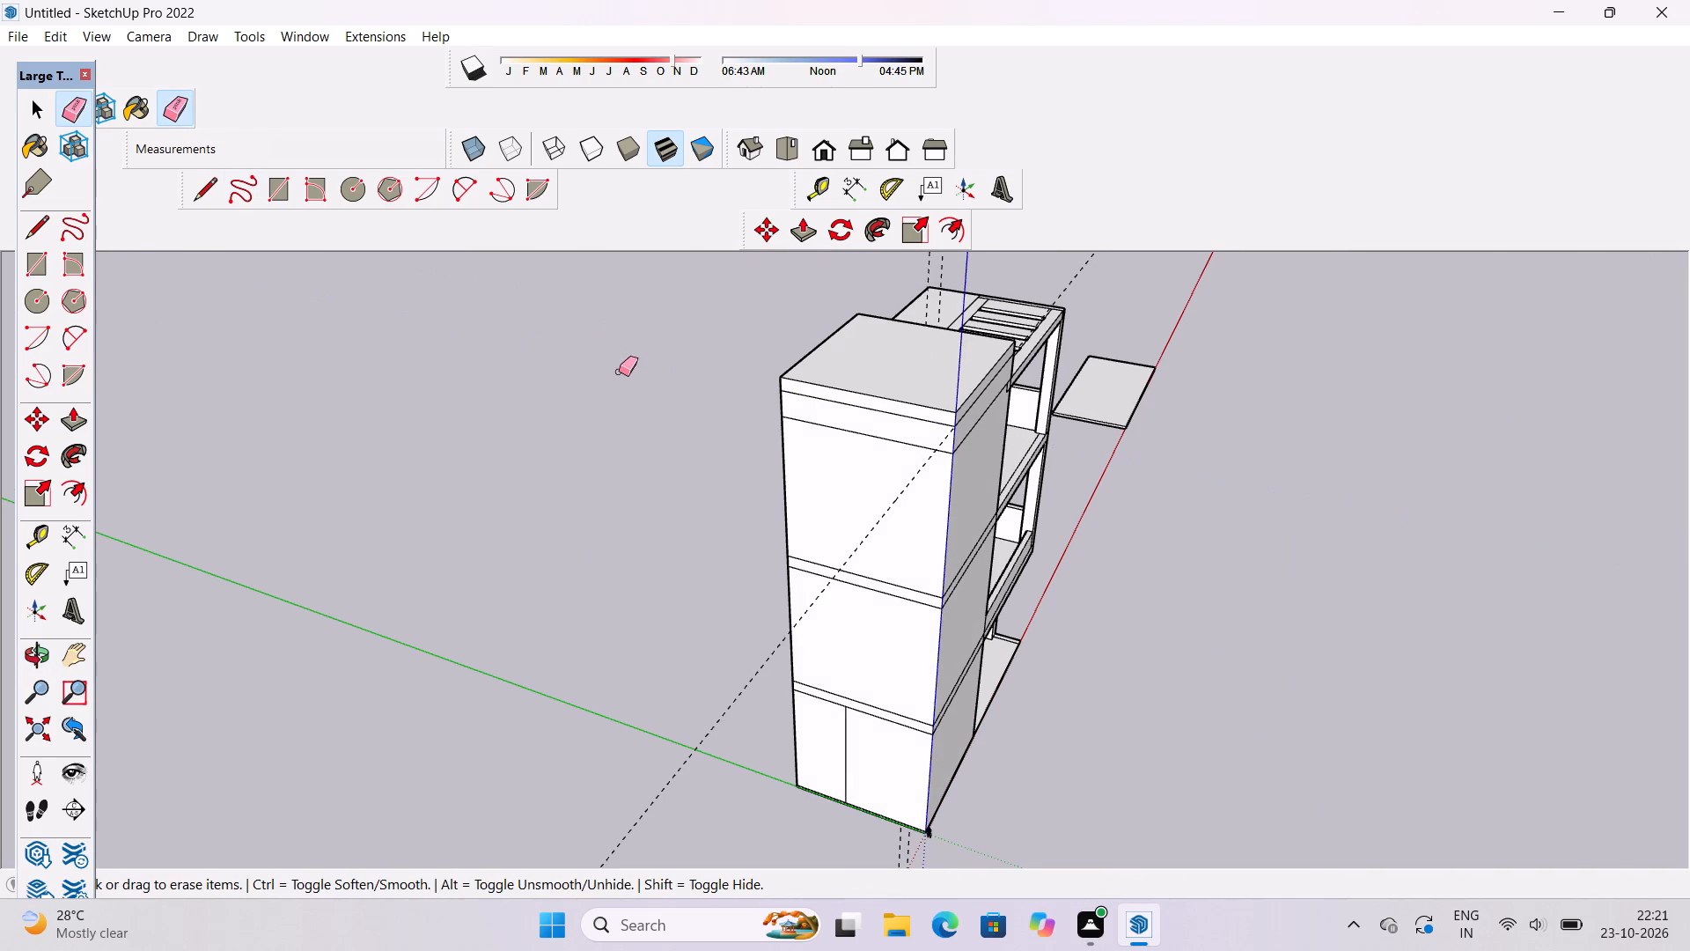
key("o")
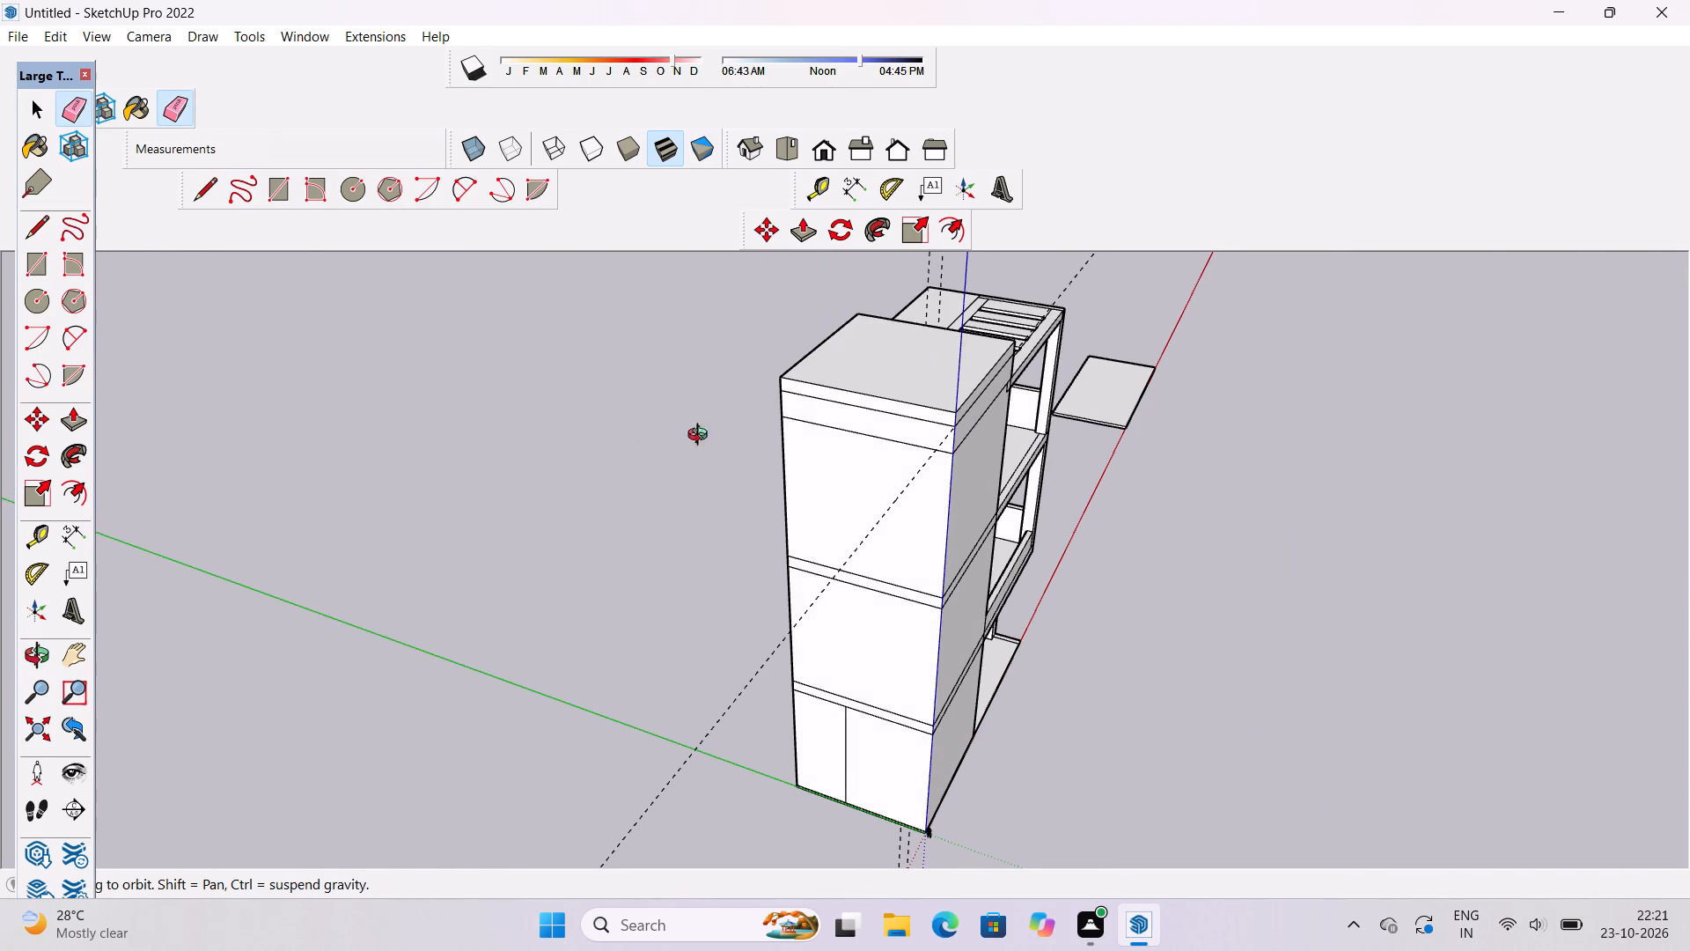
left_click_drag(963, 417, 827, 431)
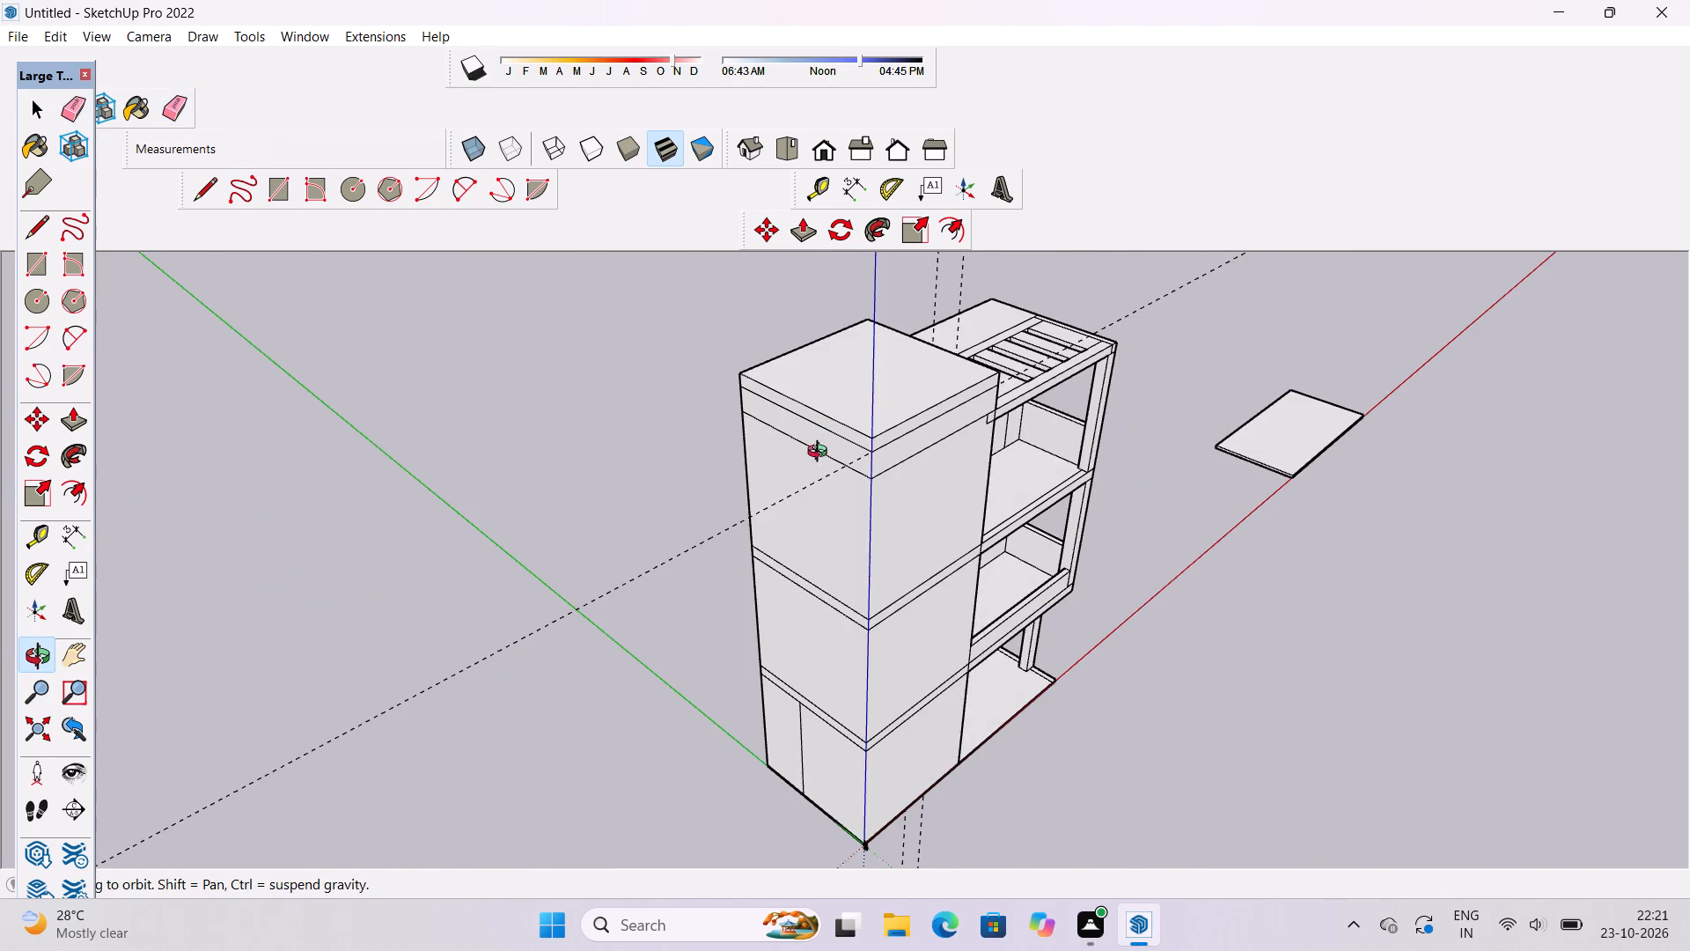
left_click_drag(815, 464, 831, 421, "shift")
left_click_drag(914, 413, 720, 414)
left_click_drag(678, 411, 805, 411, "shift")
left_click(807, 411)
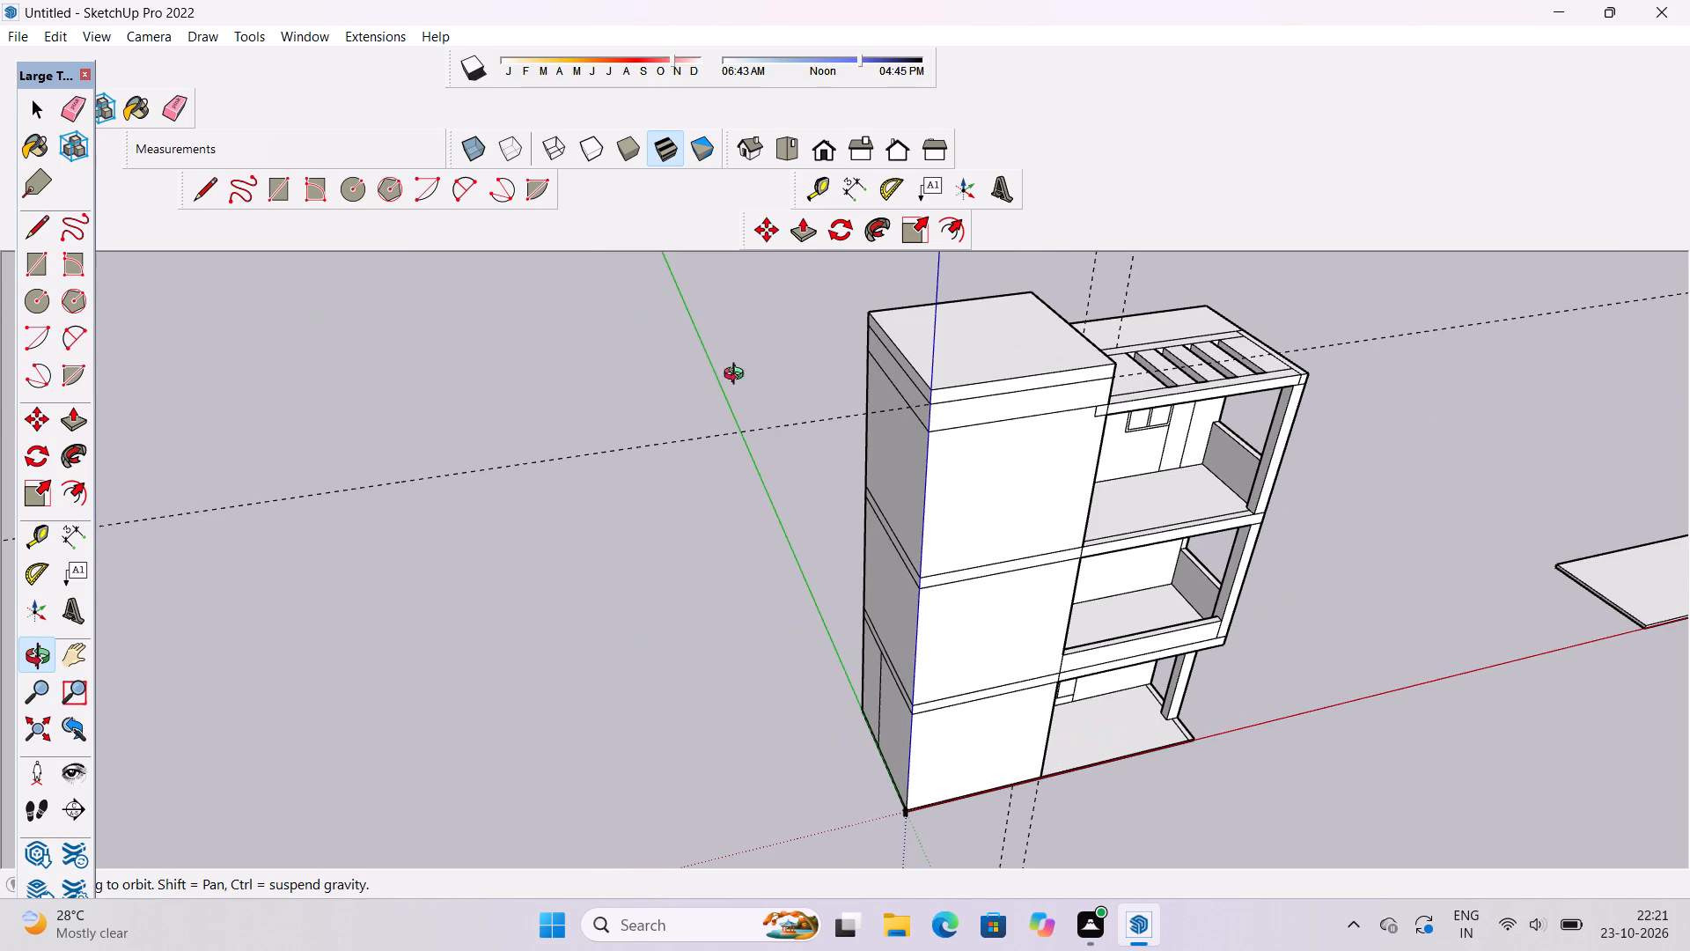
Erase the remaining guide running across the roof block's front face.
left_click(175, 99)
left_click_drag(436, 387, 456, 499)
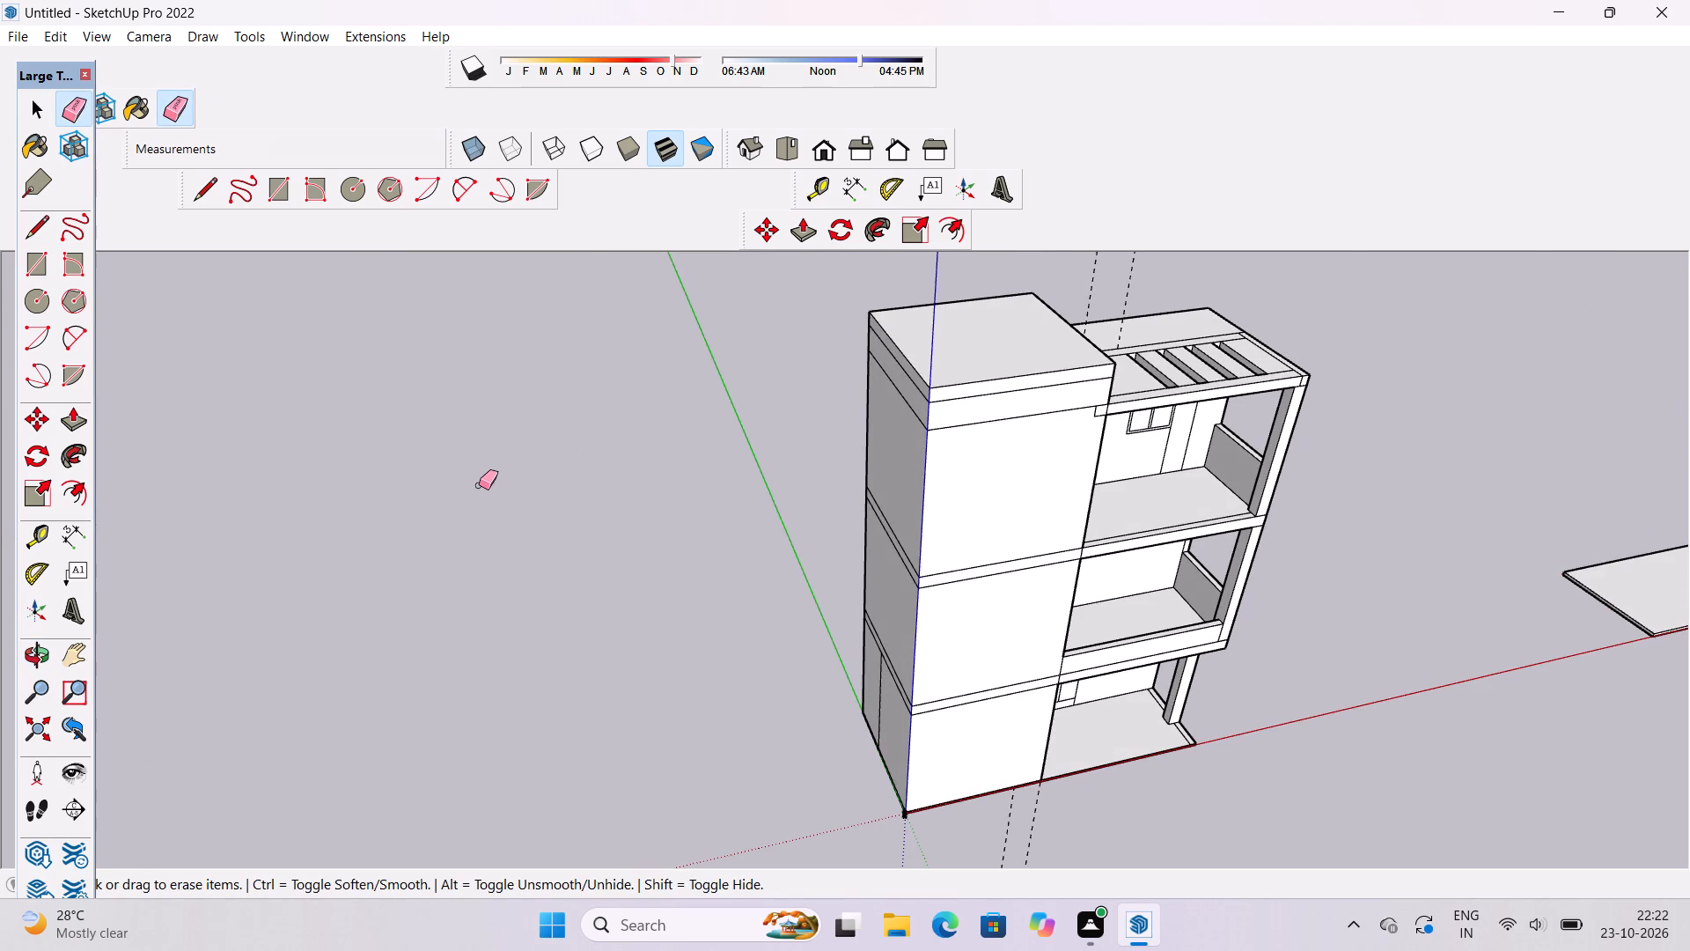
Push/Pull the roof block's upper band on the balcony-side face outward 1.5'.
key("o")
scroll(938, 407, "up", 1)
left_click_drag(1083, 357, 1073, 364, "shift")
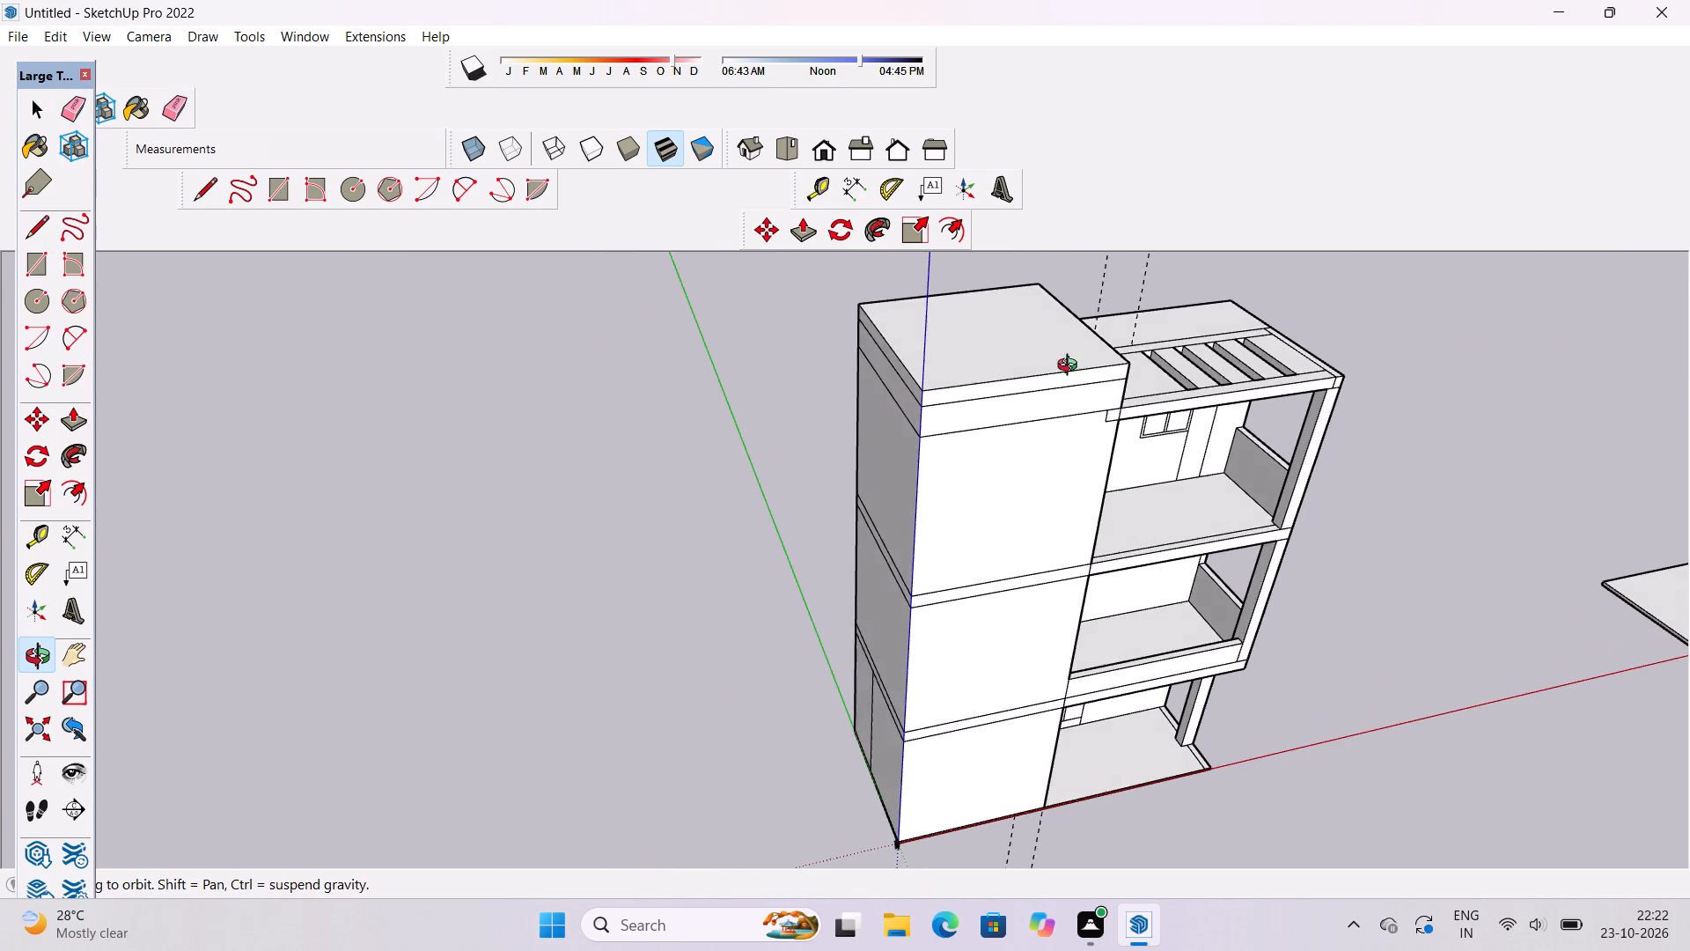
left_click_drag(1043, 376, 834, 391)
scroll(990, 418, "up", 3)
left_click_drag(1017, 400, 775, 363, "shift")
scroll(838, 415, "up", 3)
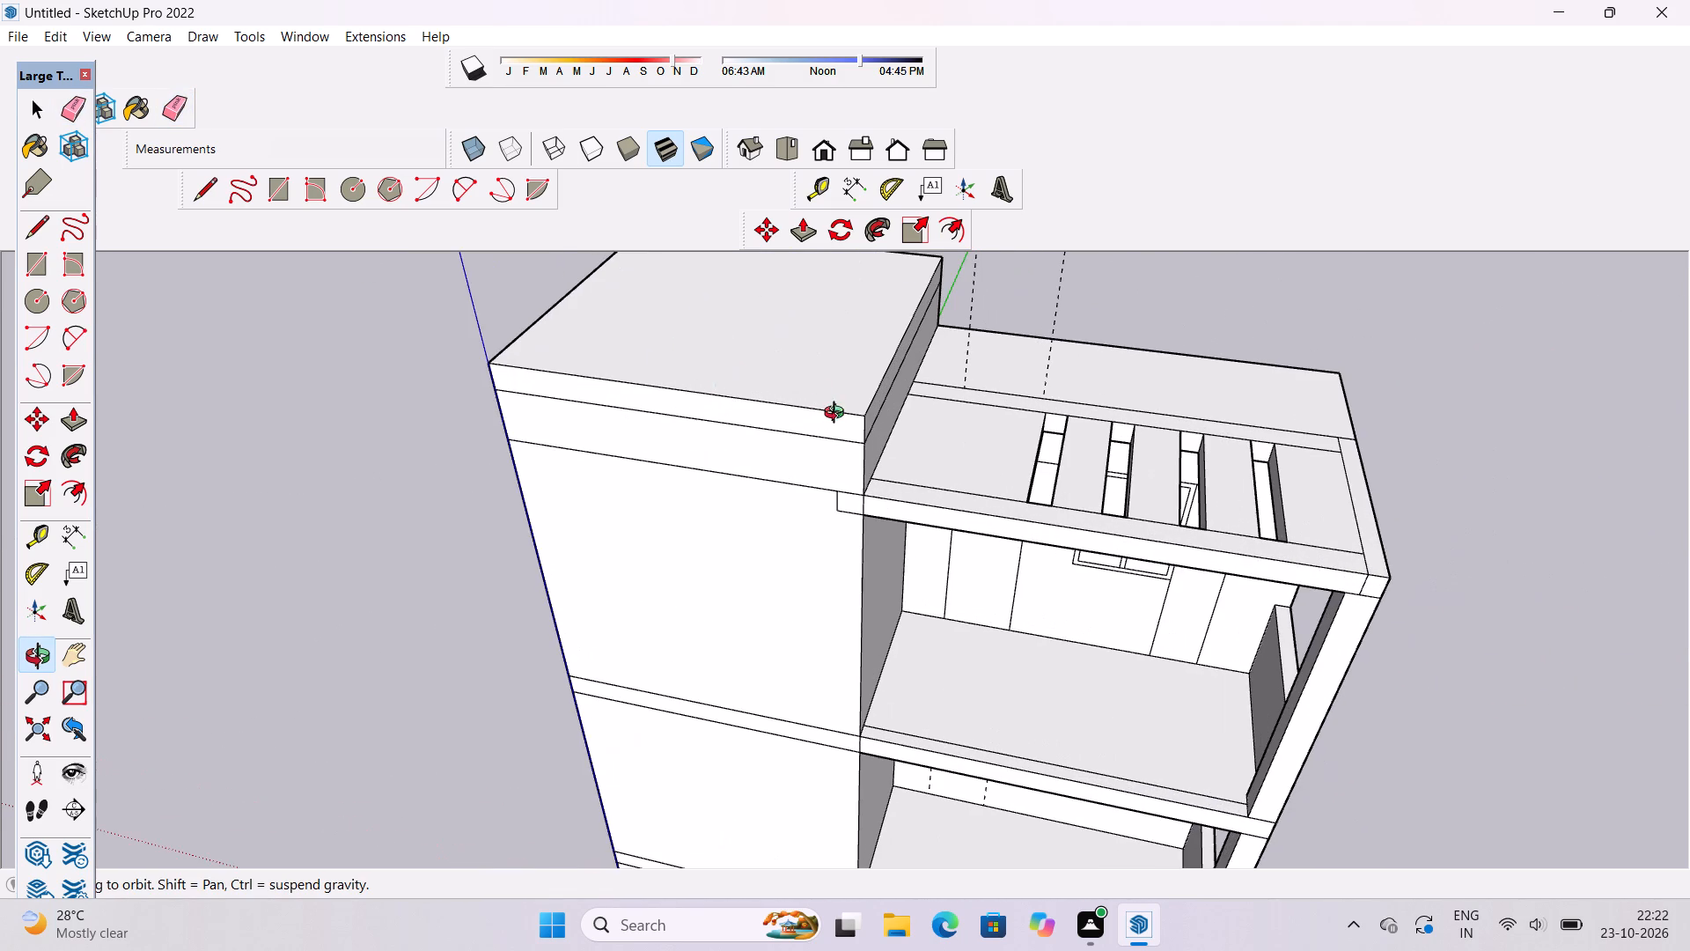
left_click_drag(780, 442, 748, 427, "shift")
scroll(798, 431, "up", 3)
left_click(652, 460)
left_click_drag(778, 417, 697, 431, "shift")
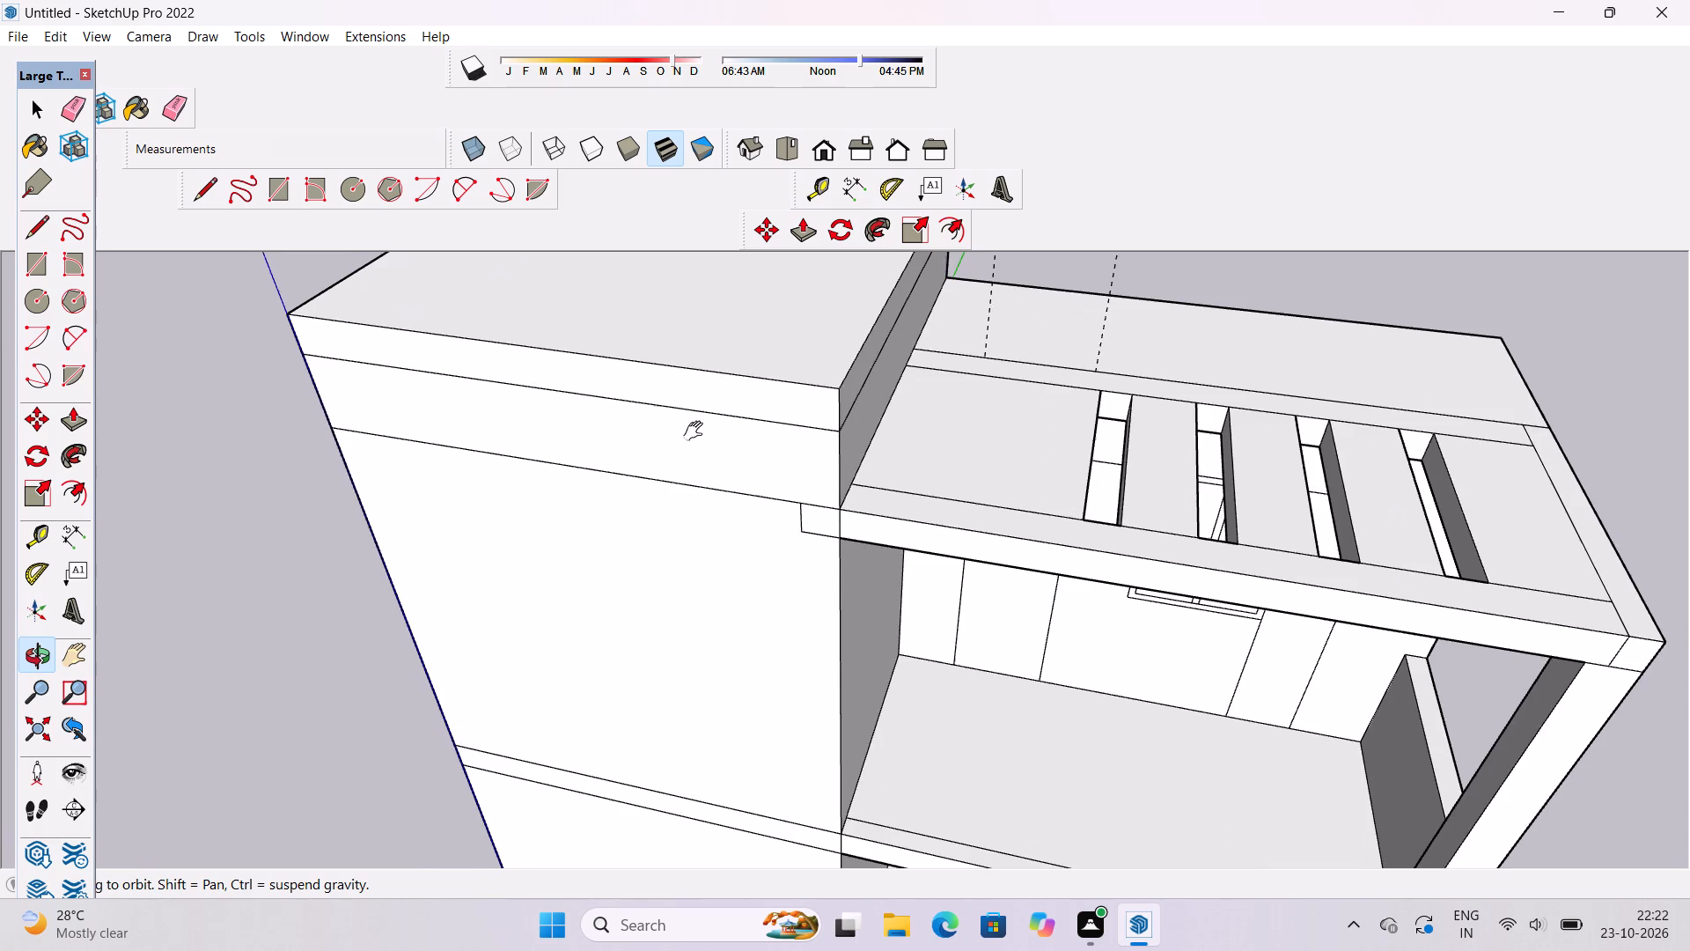
left_click_drag(697, 431, 681, 436, "shift")
left_click_drag(672, 436, 753, 451)
scroll(789, 421, "up", 2)
left_click_drag(789, 421, 786, 449, "shift")
left_click_drag(751, 475, 734, 407)
scroll(758, 419, "up", 5)
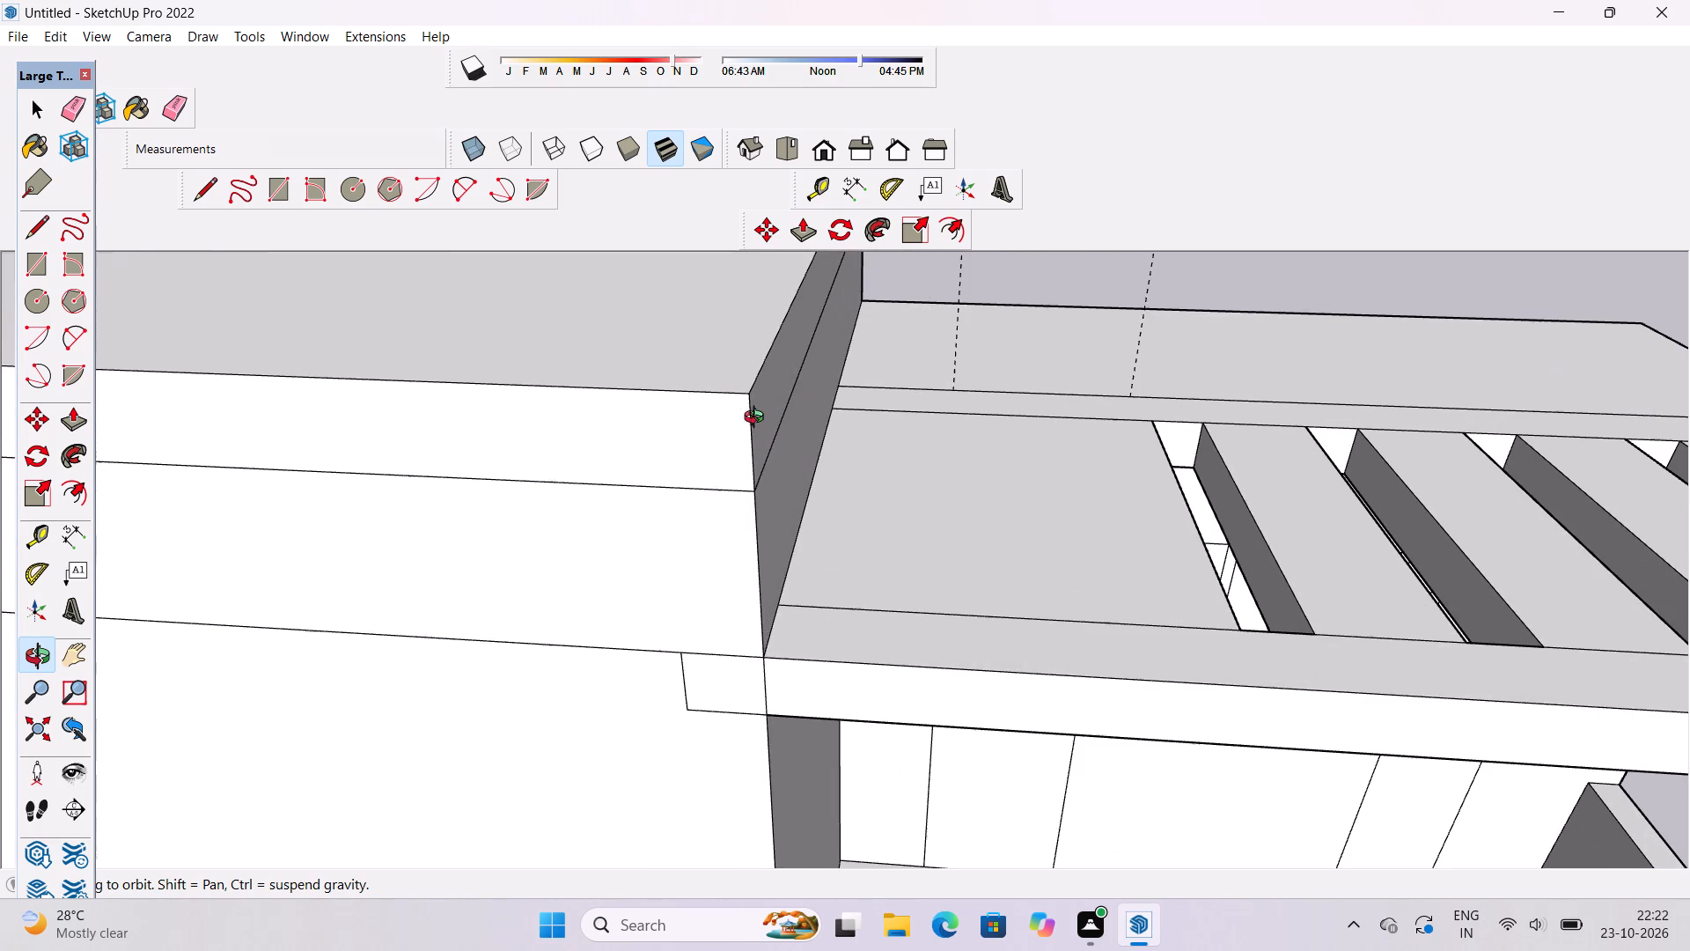
left_click(758, 419, "shift")
key("p")
scroll(716, 413, "down", 5)
scroll(754, 415, "up", 4)
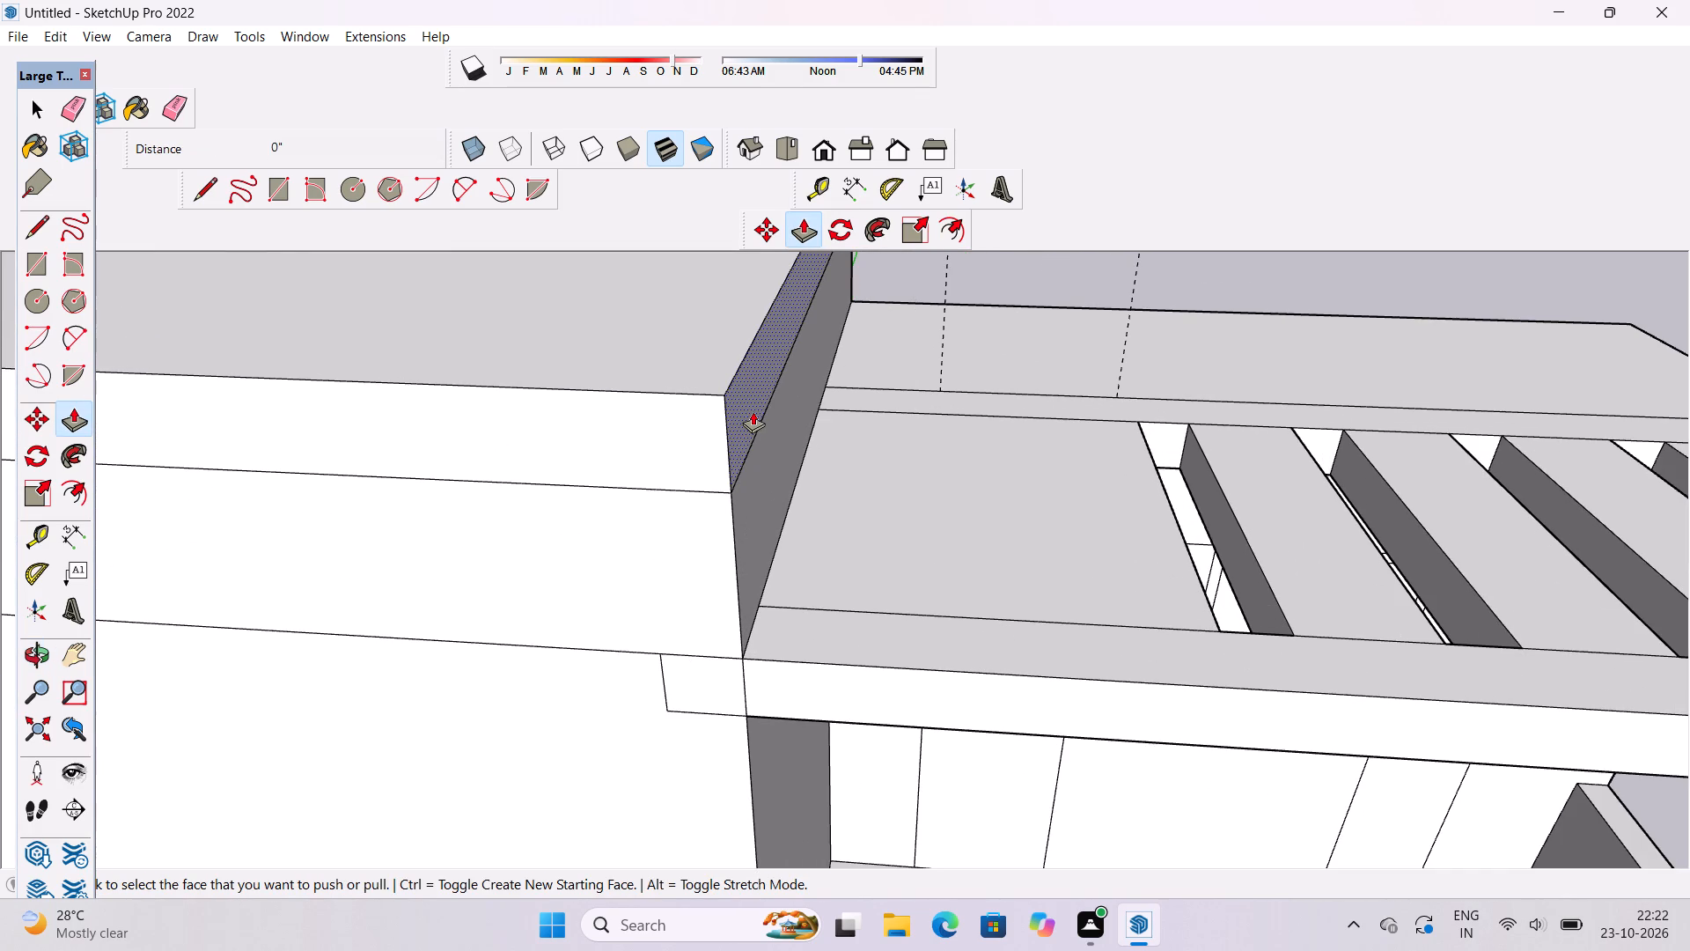
left_click(753, 411)
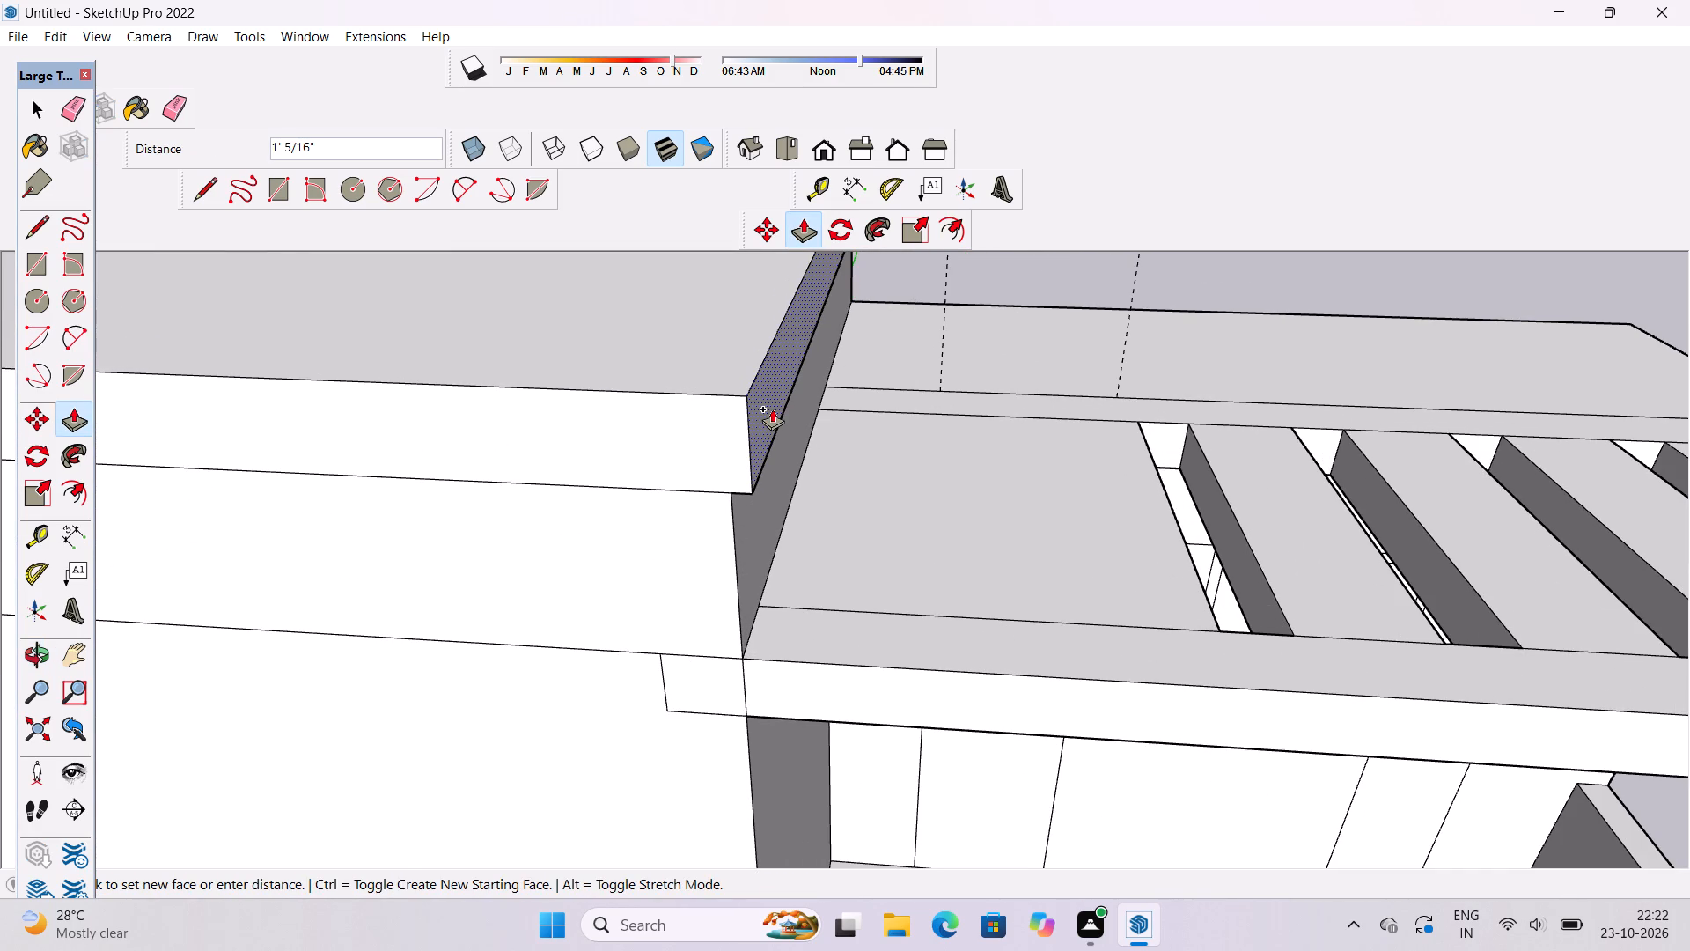
type("1.5'")
key("Return")
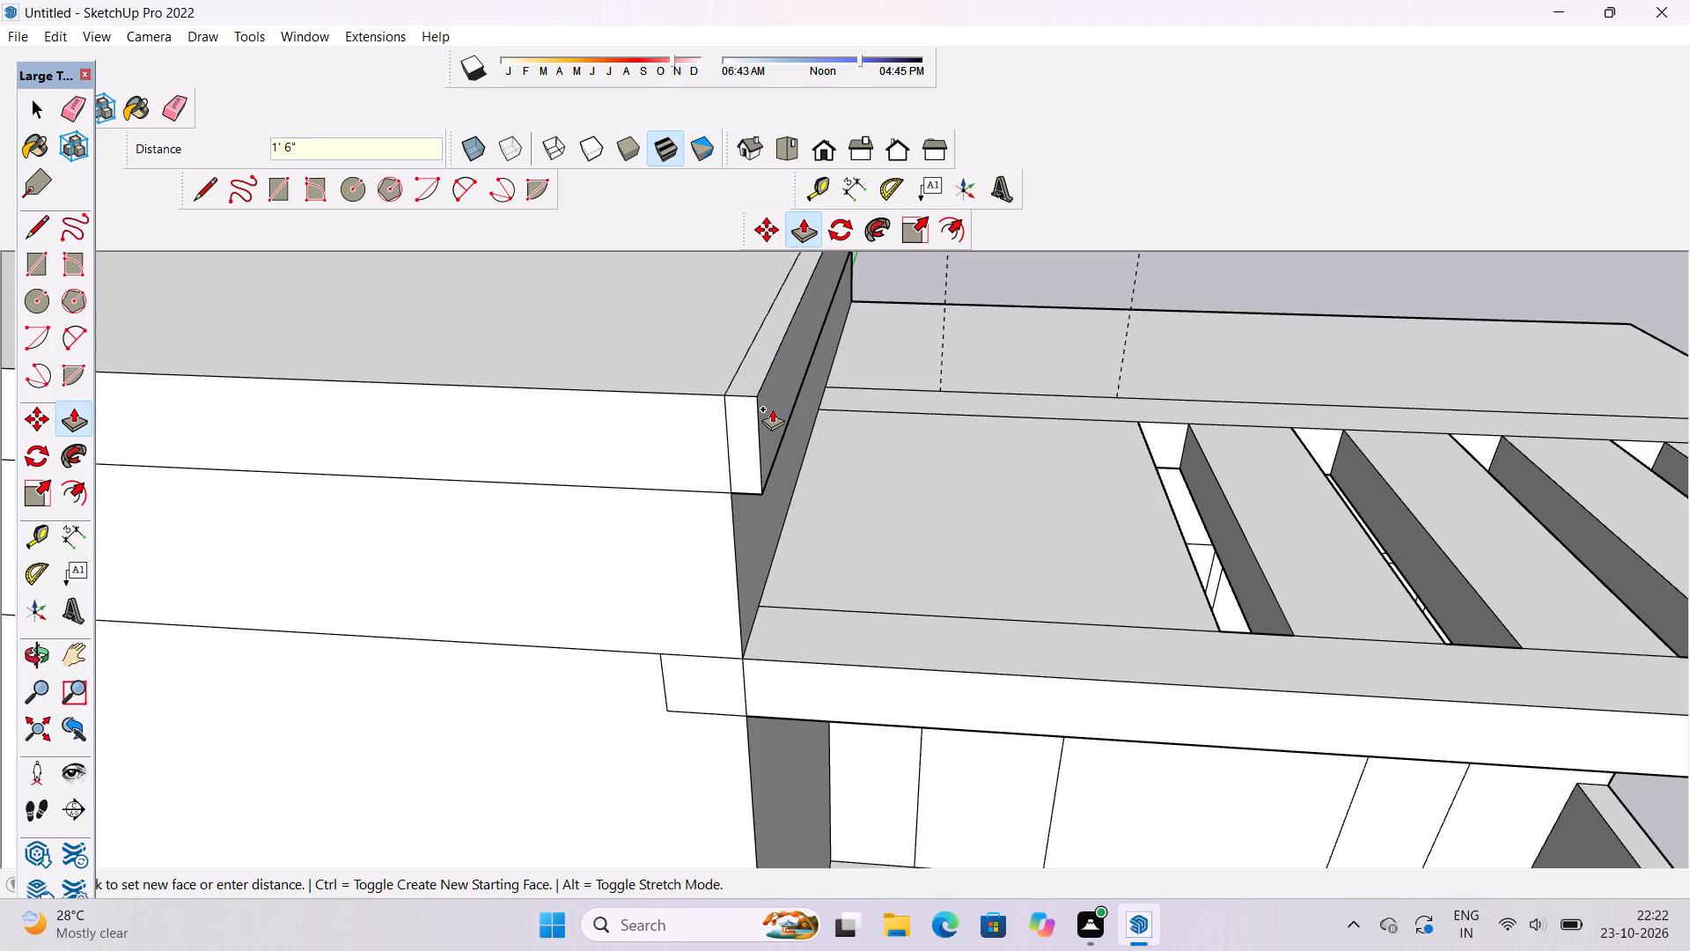
Push/Pull the roof block's upper band on the front face outward 1.5'.
scroll(775, 395, "down", 5)
left_click(701, 416)
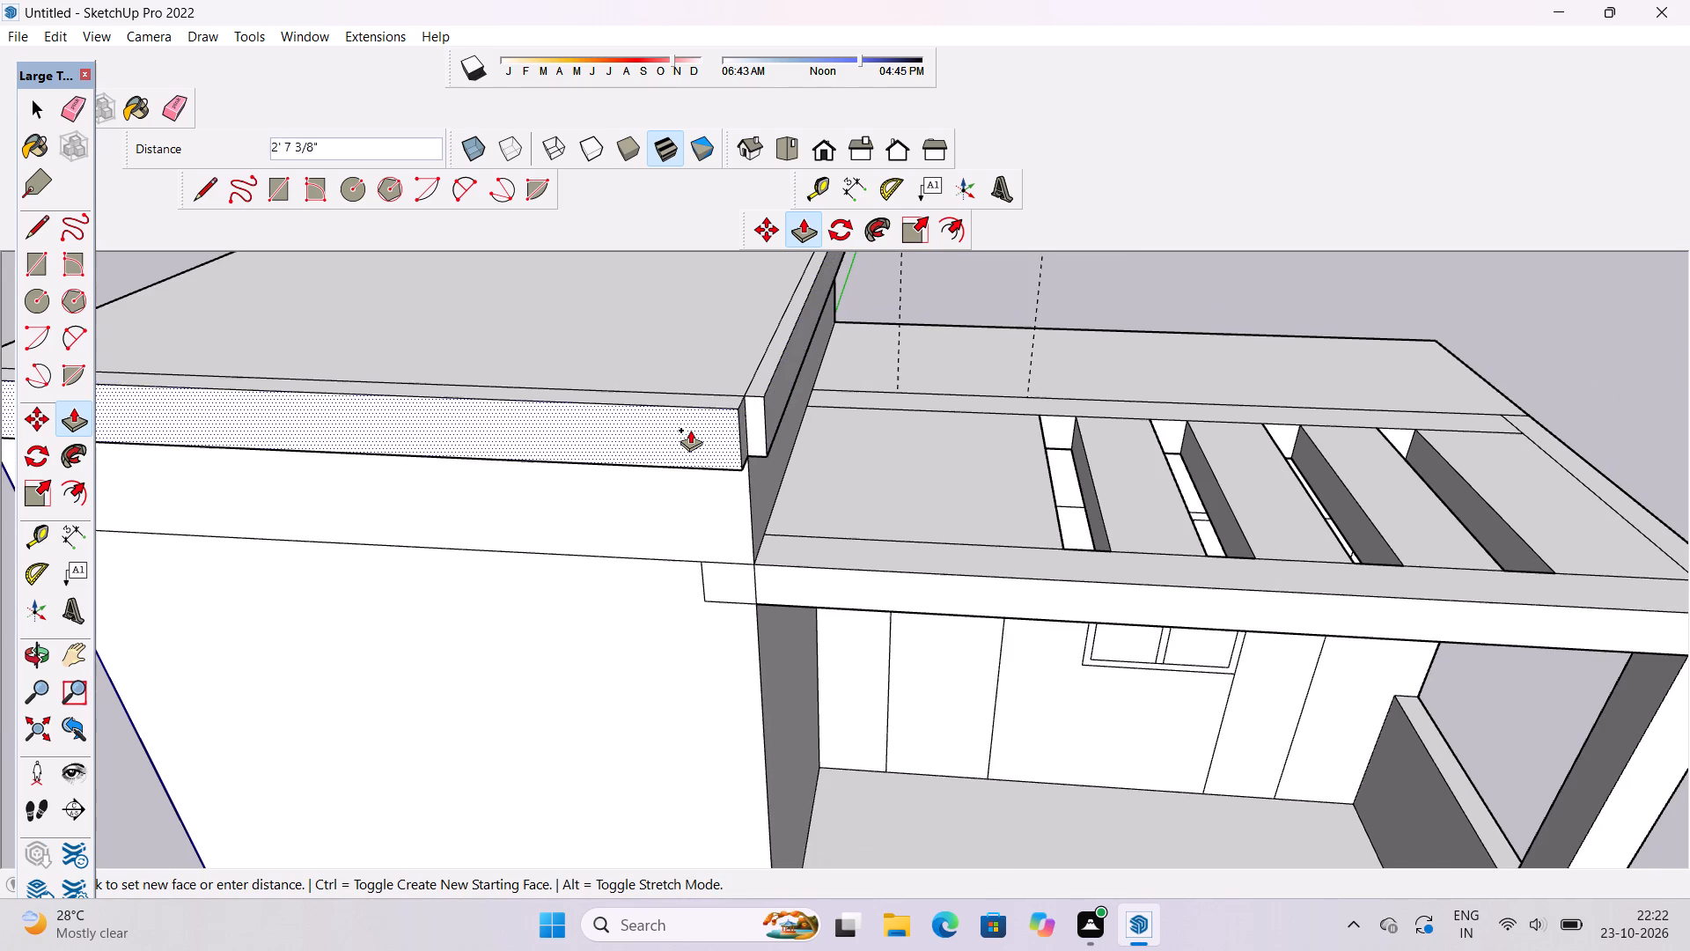
type("1.5'")
key("Return")
Extend the front end of the balcony-side band flush with the front band to close the corner notch.
scroll(760, 399, "up", 2)
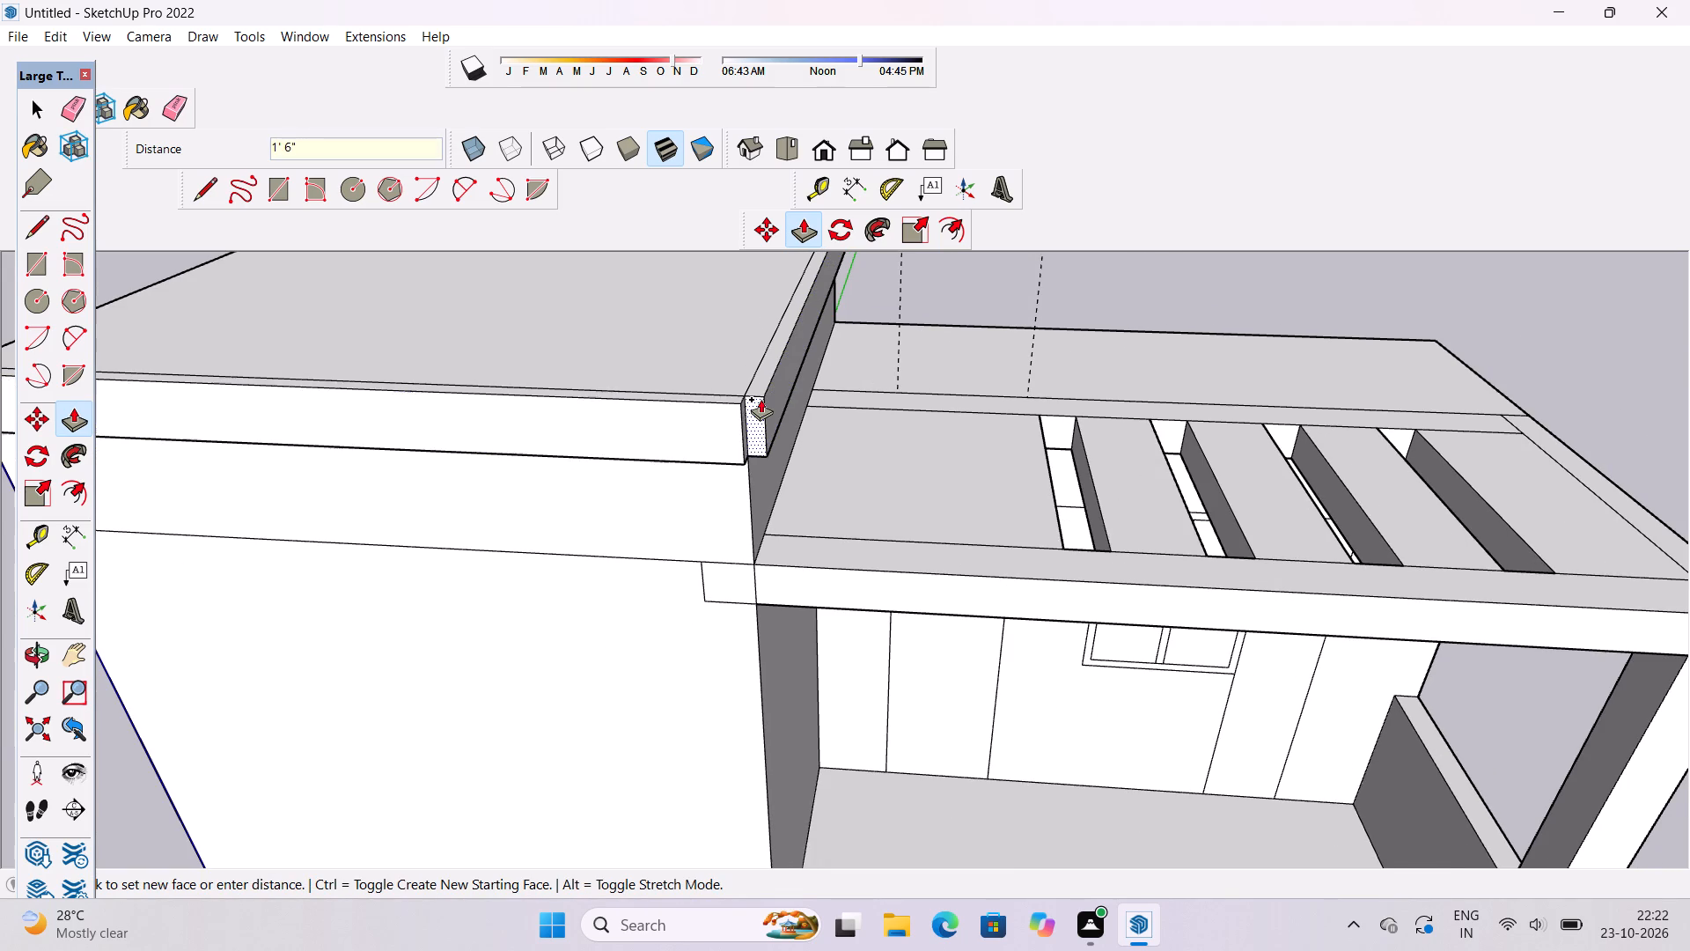
scroll(760, 399, "up", 8)
left_click(760, 399)
left_click(689, 412)
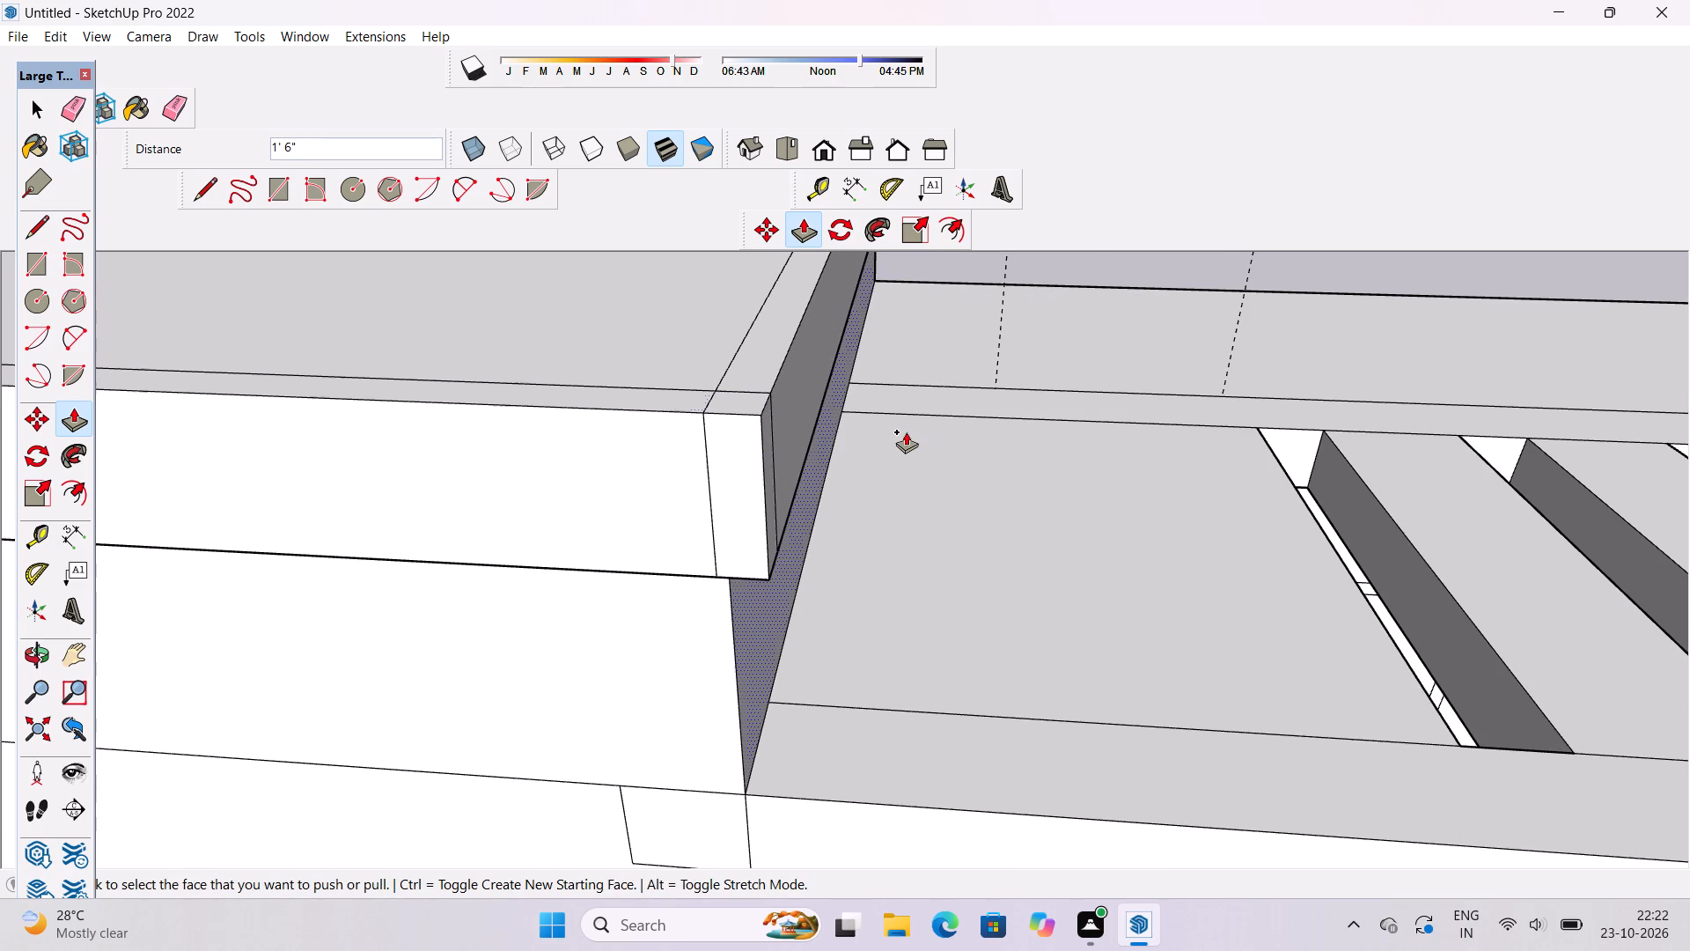
Push/Pull the roof block's upper band on the outer side face outward 1.5'.
key("o")
scroll(1077, 417, "down", 14)
left_click_drag(610, 468, 960, 490)
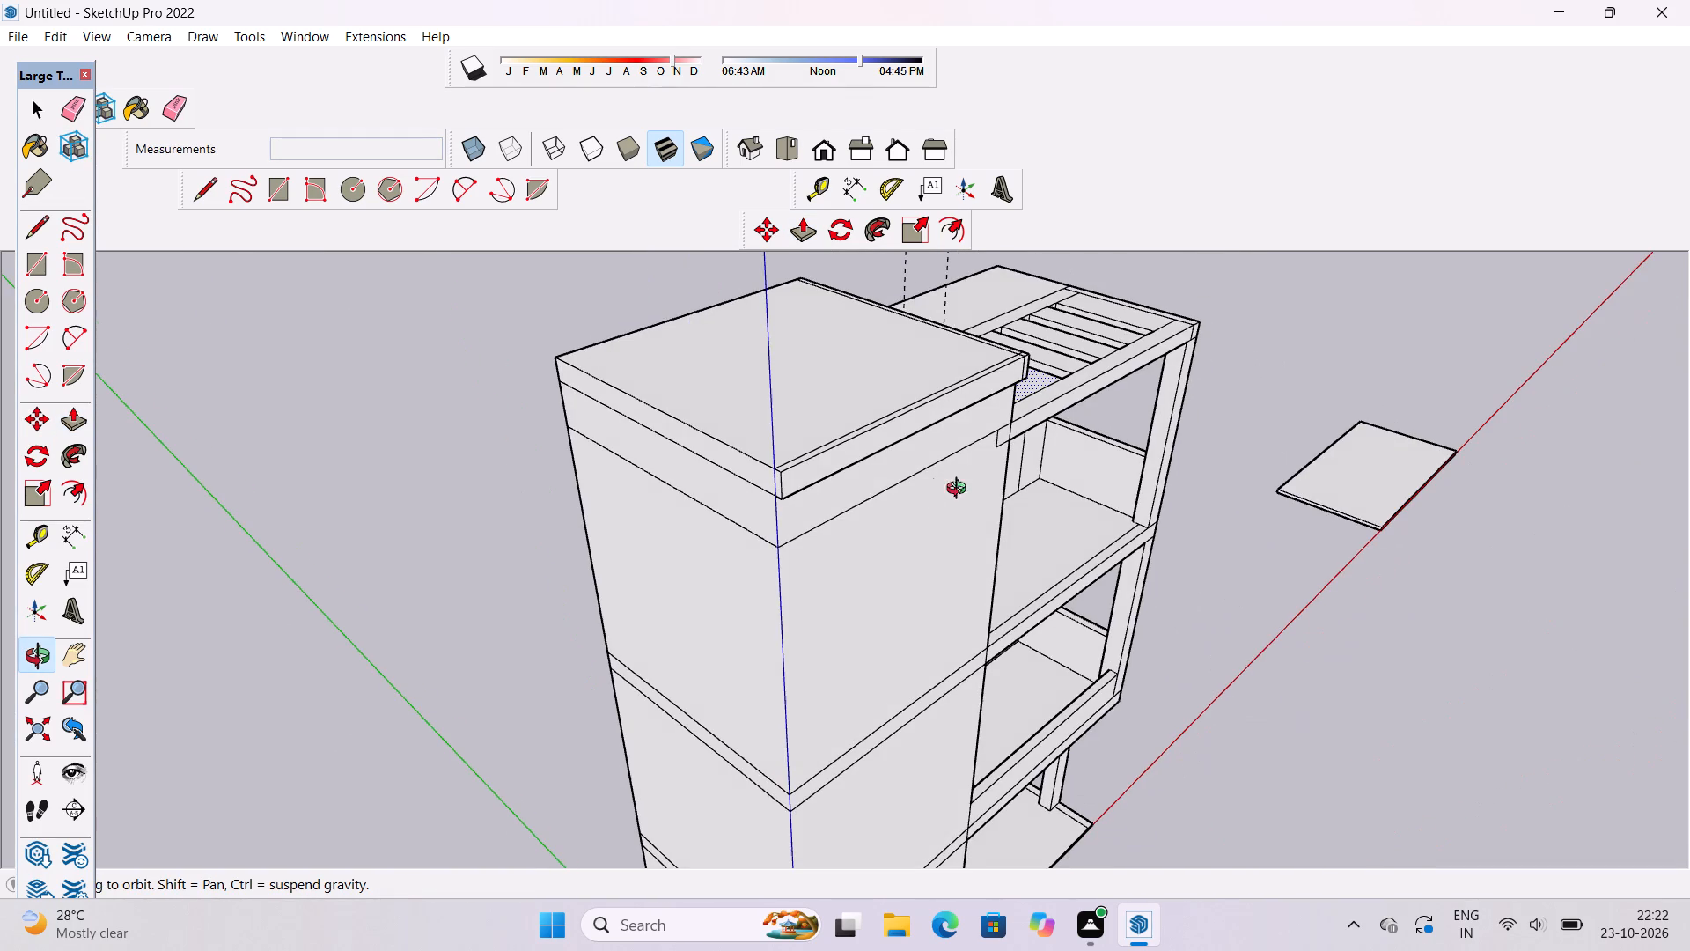
left_click_drag(810, 481, 808, 456, "shift")
scroll(773, 468, "up", 5)
left_click_drag(773, 468, 762, 490, "shift")
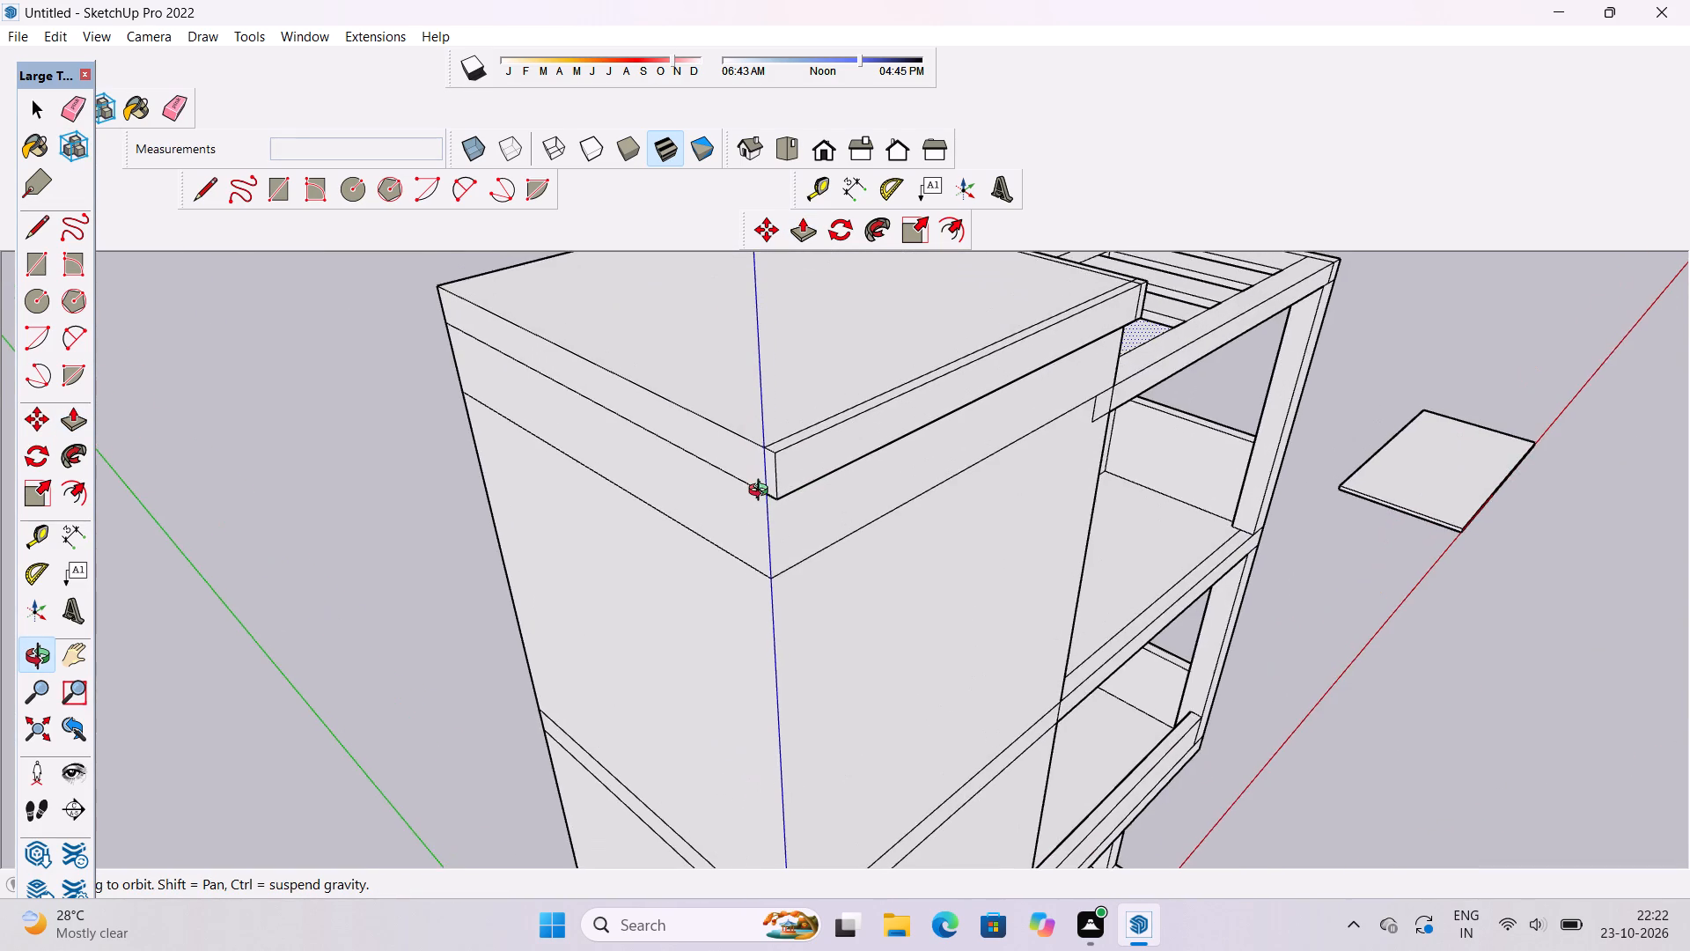
scroll(762, 492, "up", 4)
left_click_drag(762, 492, 757, 507, "shift")
key("p")
left_click(768, 484)
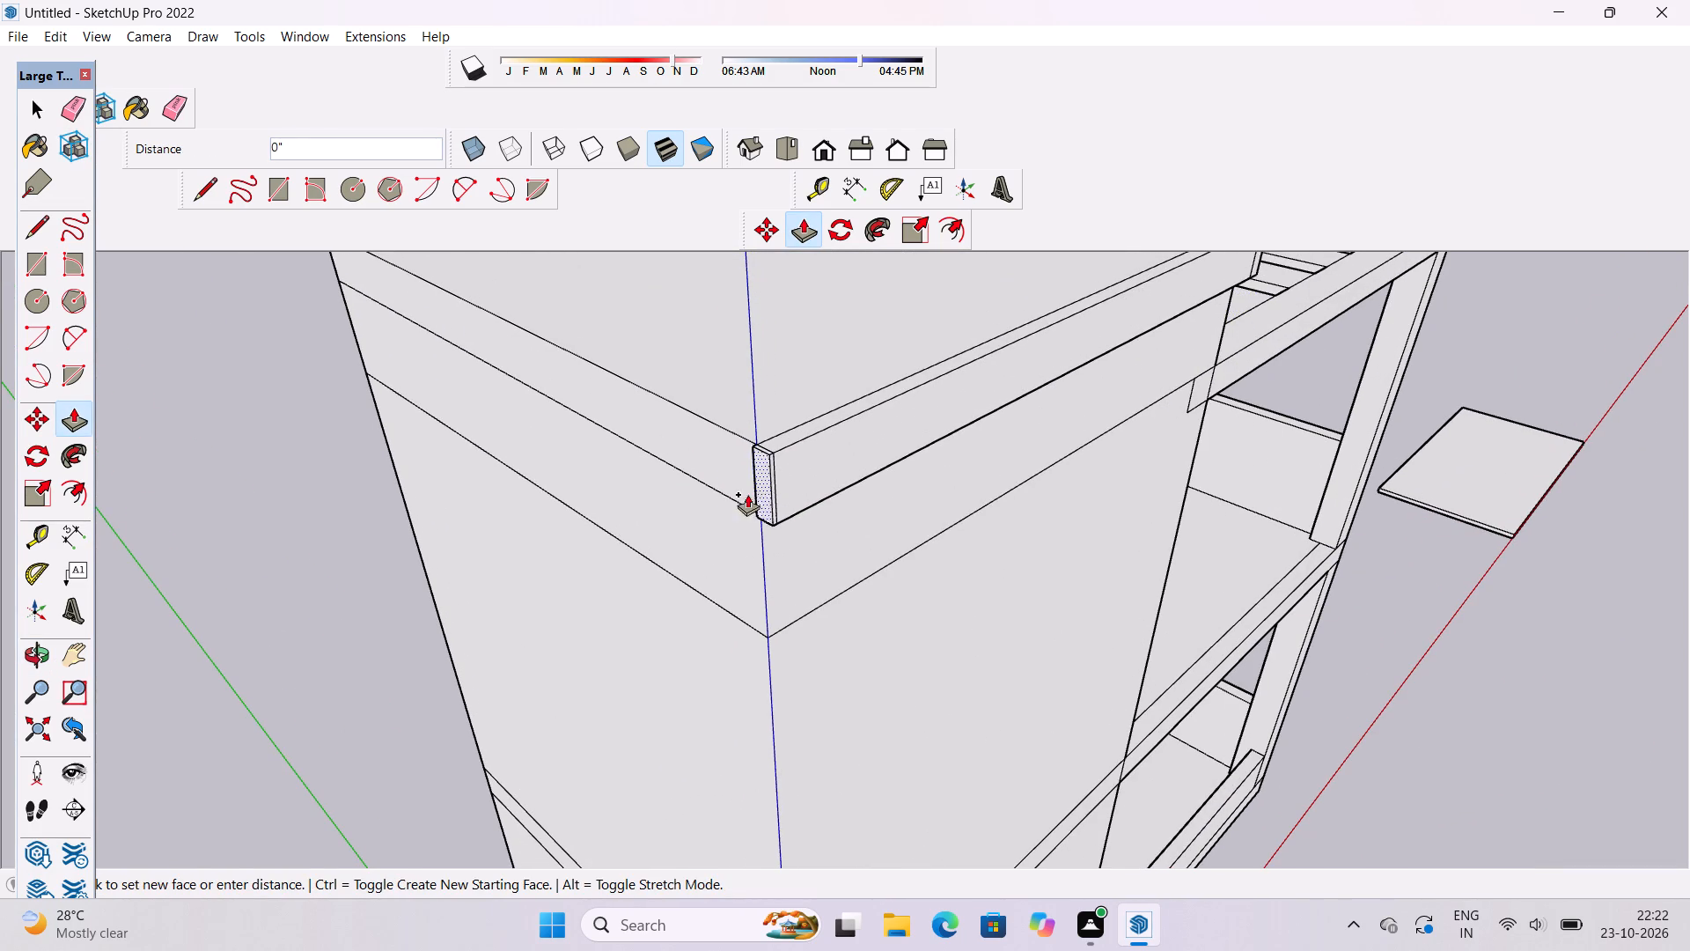
key("space")
left_click(658, 431)
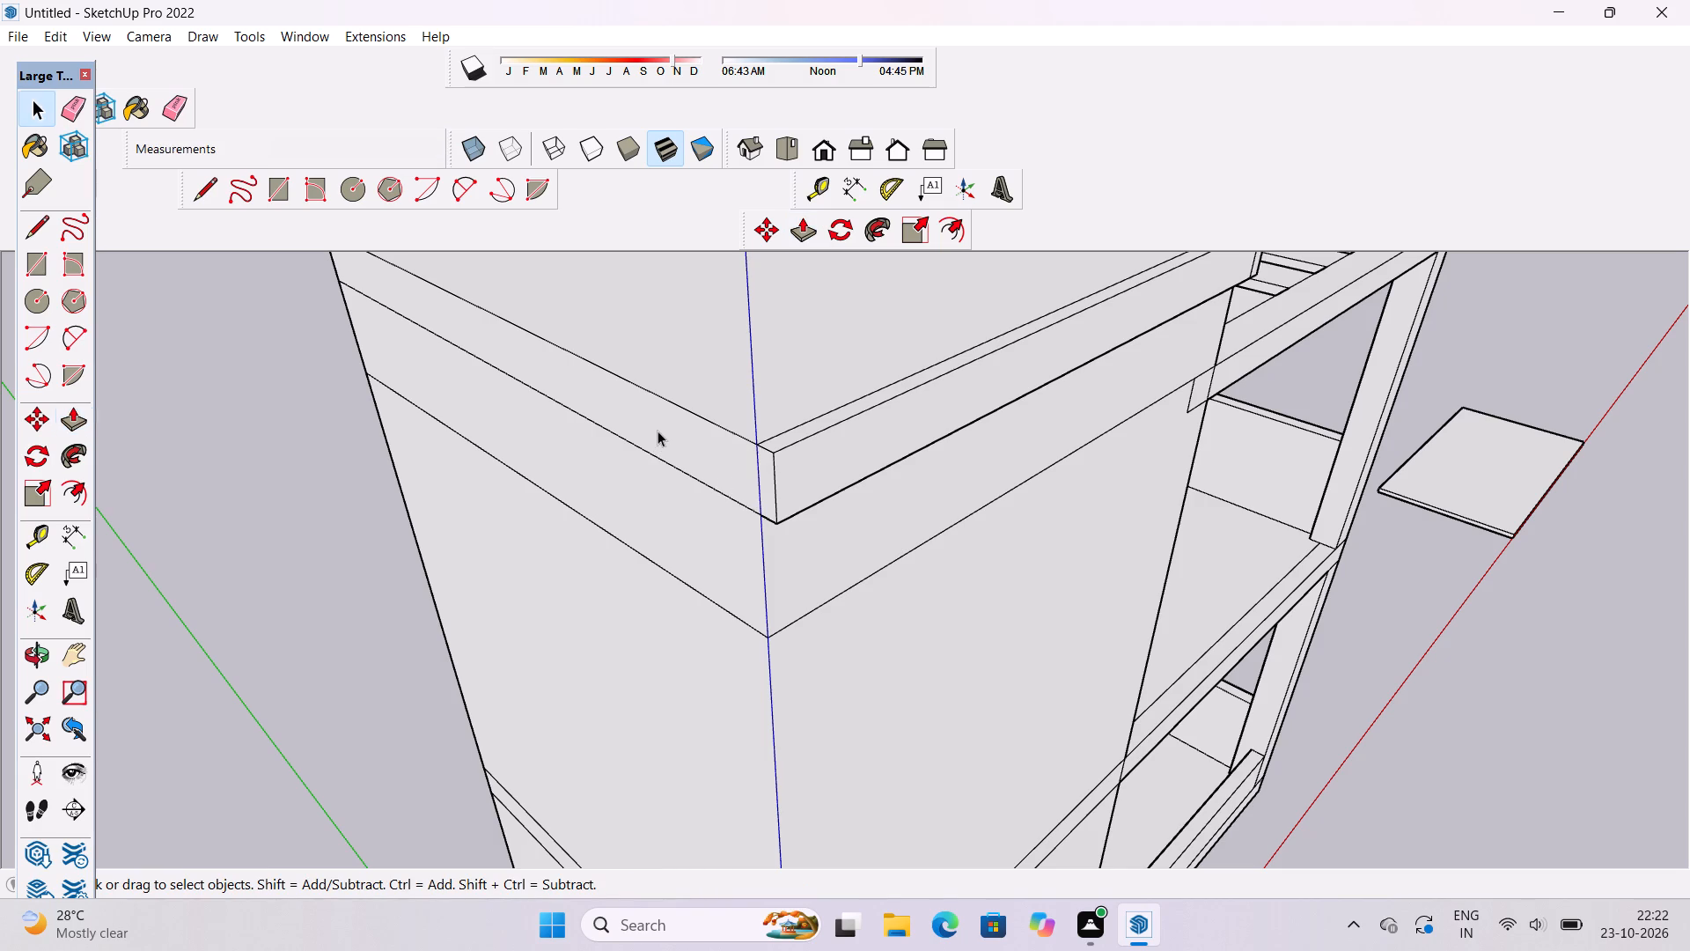
key("p")
left_click(656, 429)
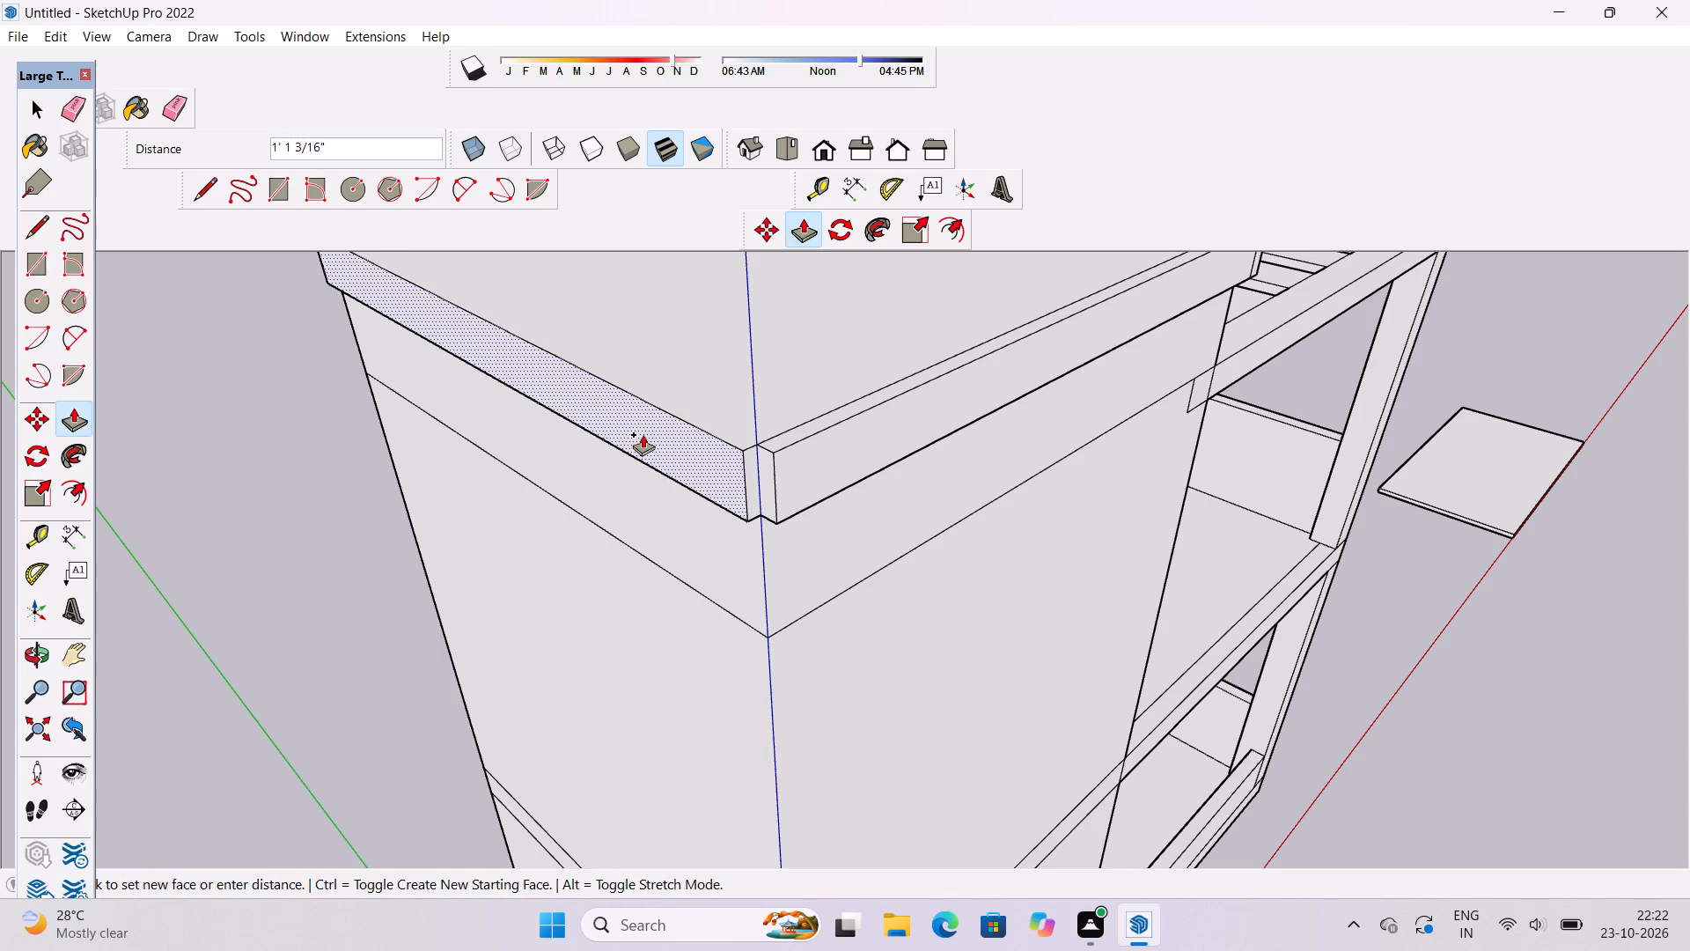
type("1.5'")
key("Return")
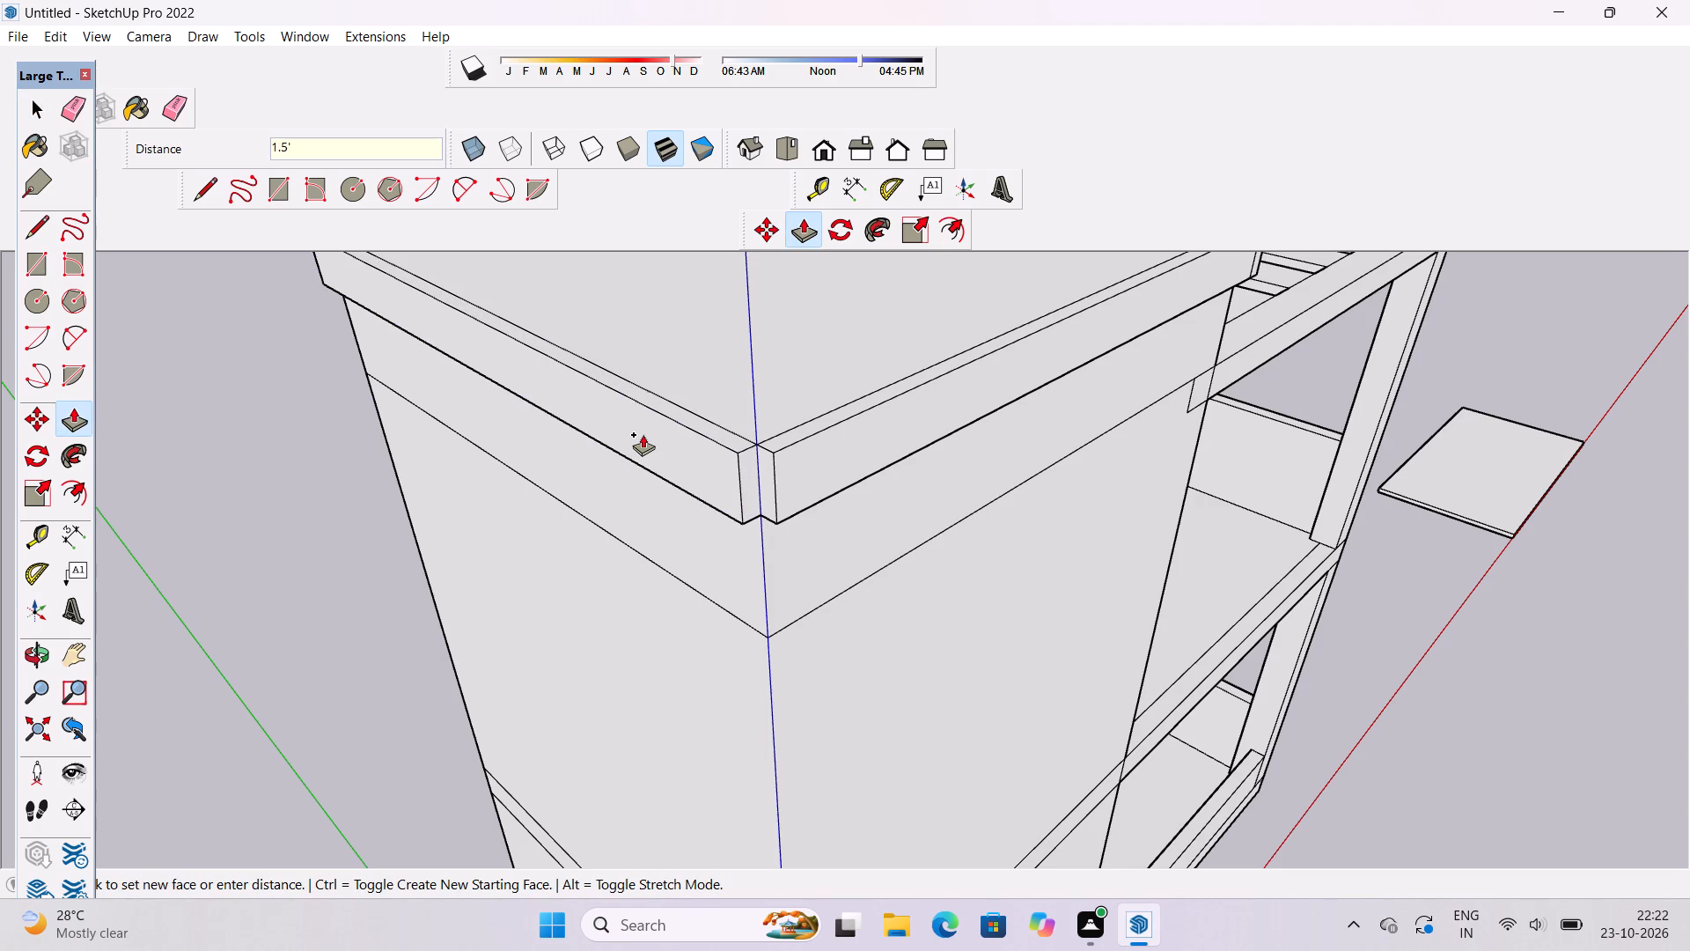
Extend the front end of the outer side band flush with the front band to close the outer corner notch.
scroll(779, 473, "up", 9)
left_click(686, 431)
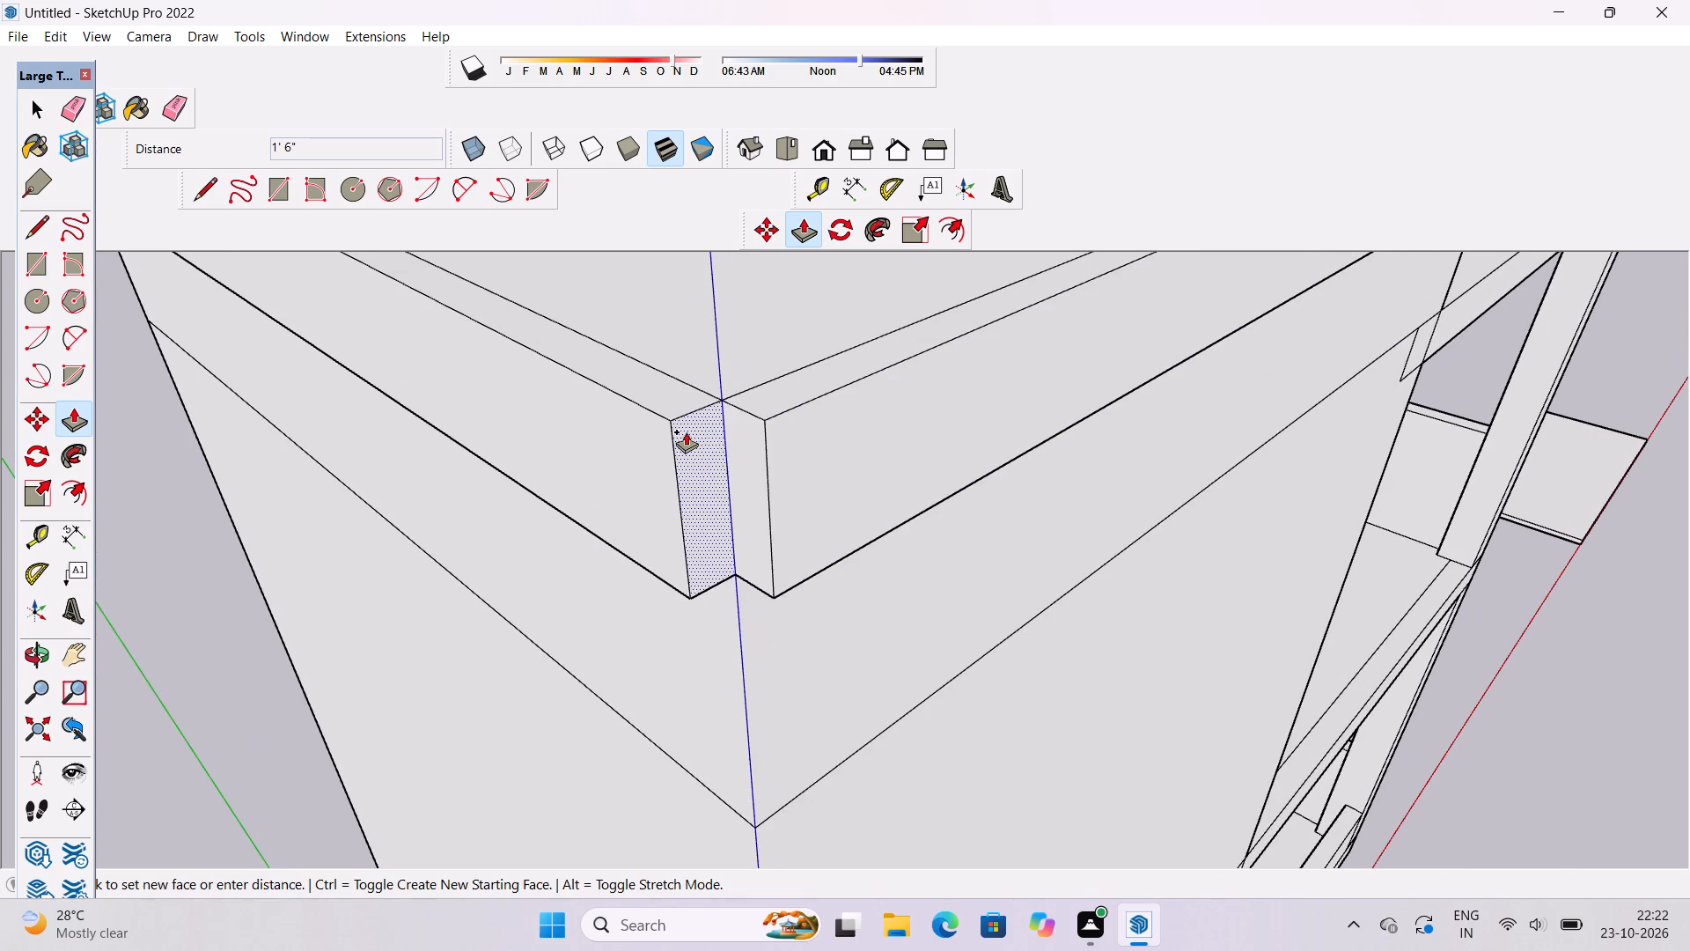
left_click(768, 419)
Erase the horizontal line across the front face just below the projecting roof band.
key("space")
type("e")
scroll(768, 419, "down", 3)
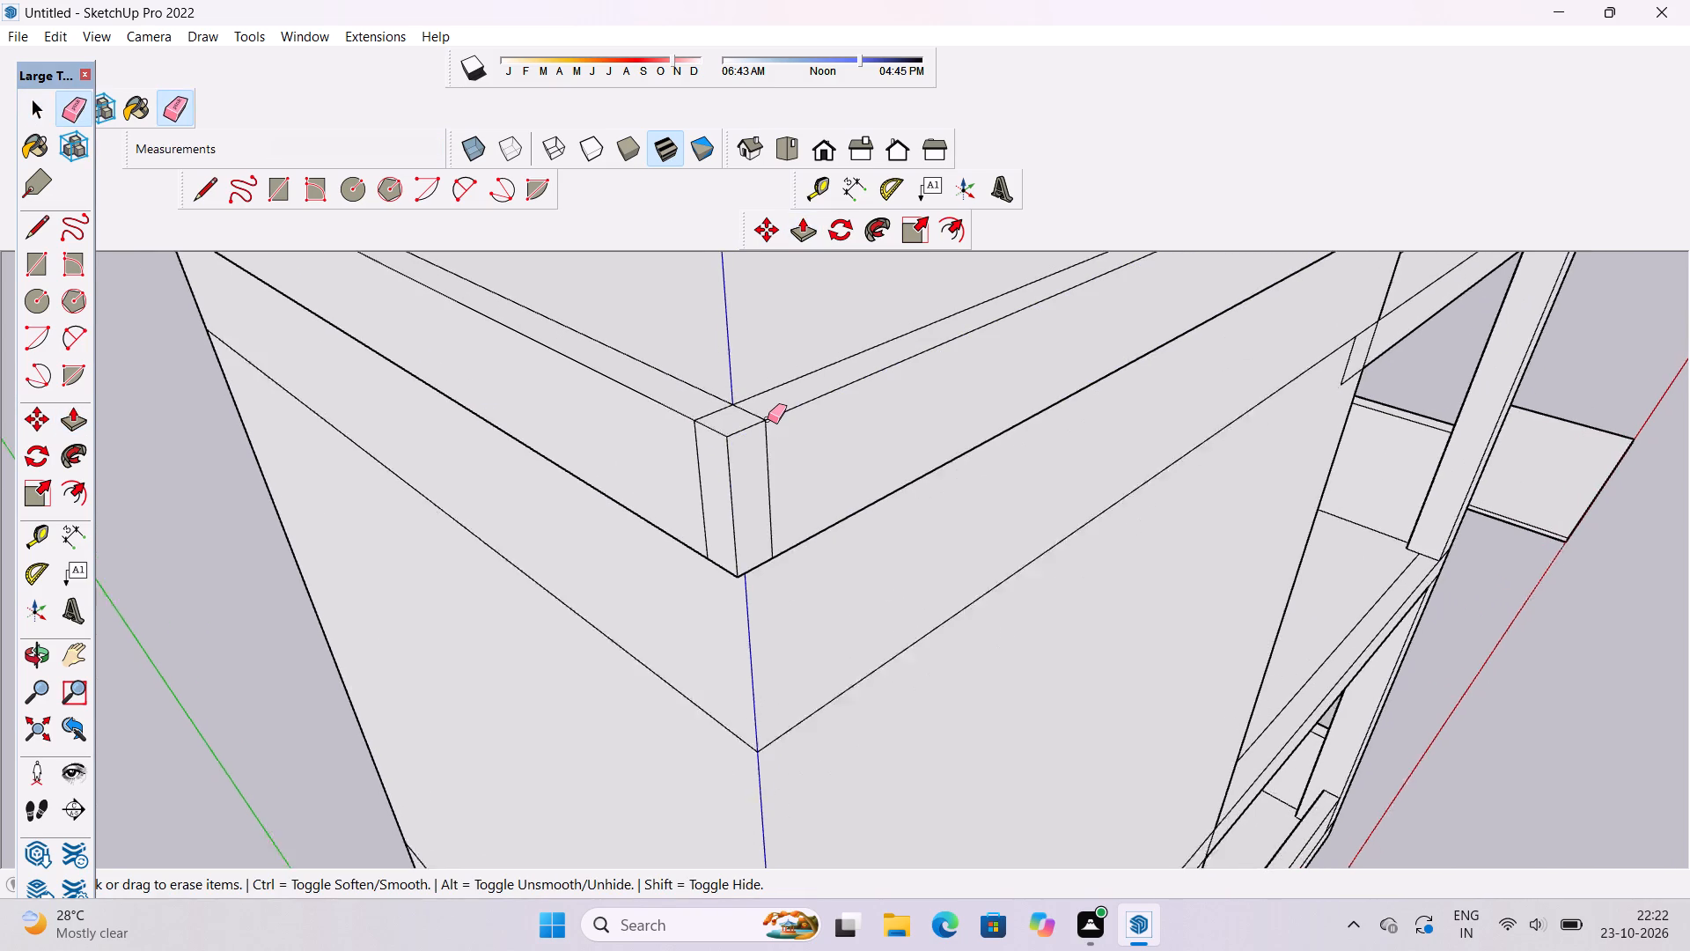
scroll(768, 419, "down", 2)
scroll(734, 420, "up", 1)
scroll(732, 419, "down", 9)
key("o")
left_click_drag(1014, 503, 705, 404)
scroll(705, 404, "down", 5)
left_click_drag(705, 404, 751, 486, "shift")
left_click_drag(743, 475, 720, 398)
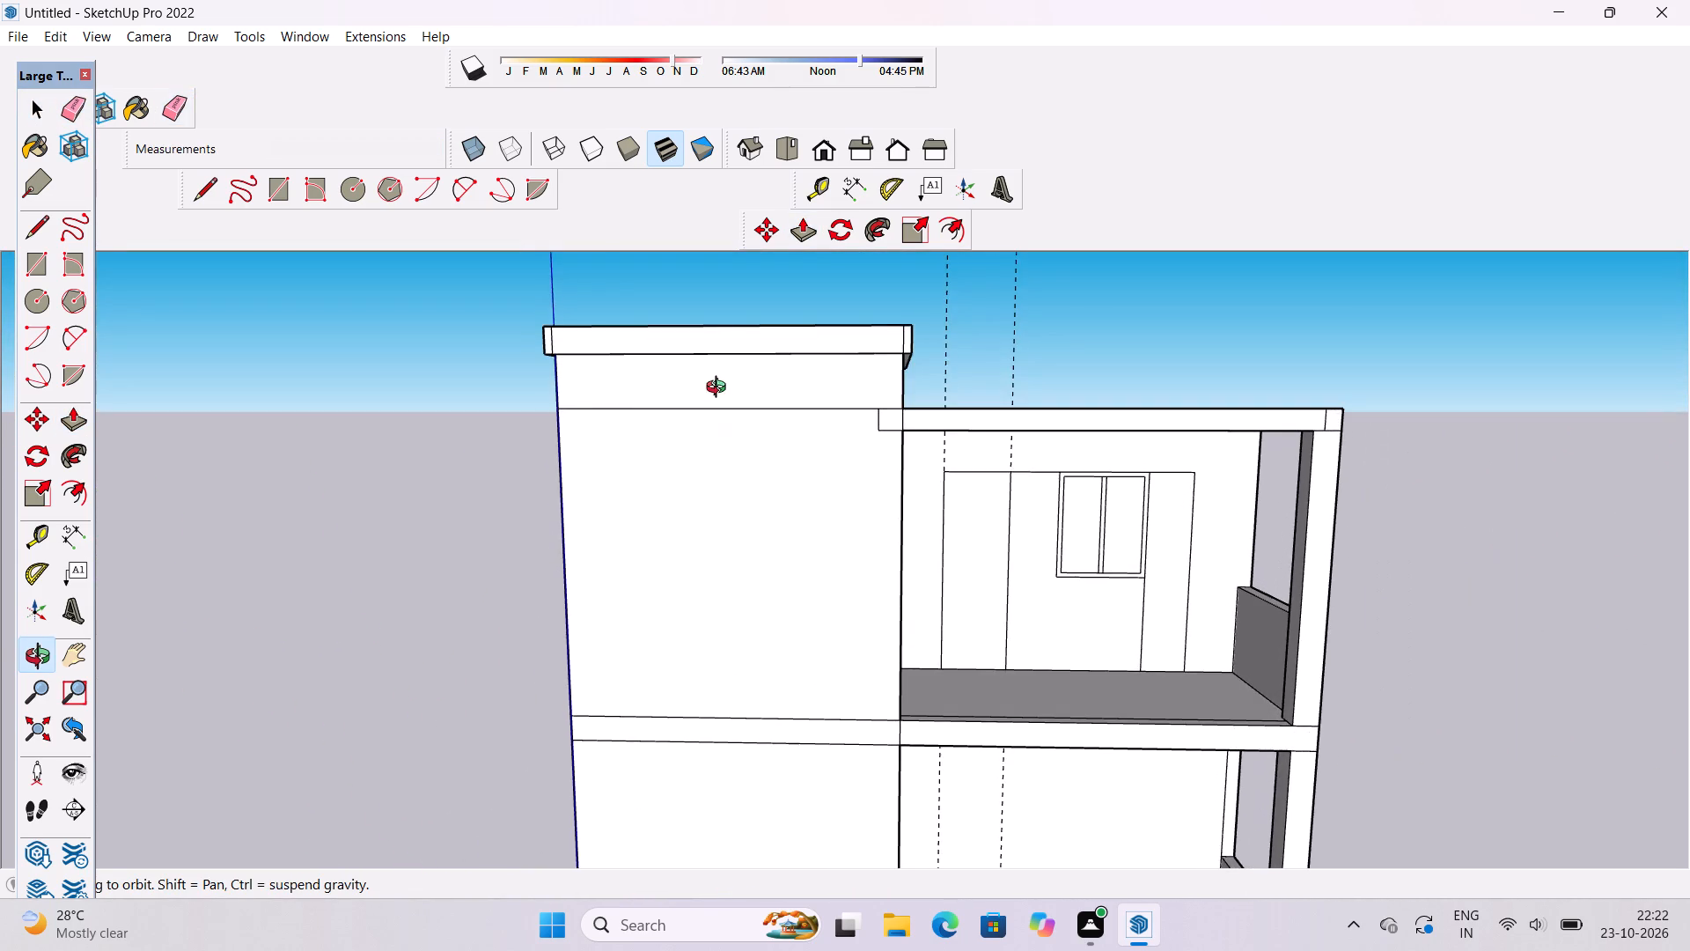
scroll(720, 389, "down", 3)
scroll(707, 440, "up", 2)
left_click_drag(709, 441, 719, 462)
key("e")
left_click_drag(736, 392, 743, 402)
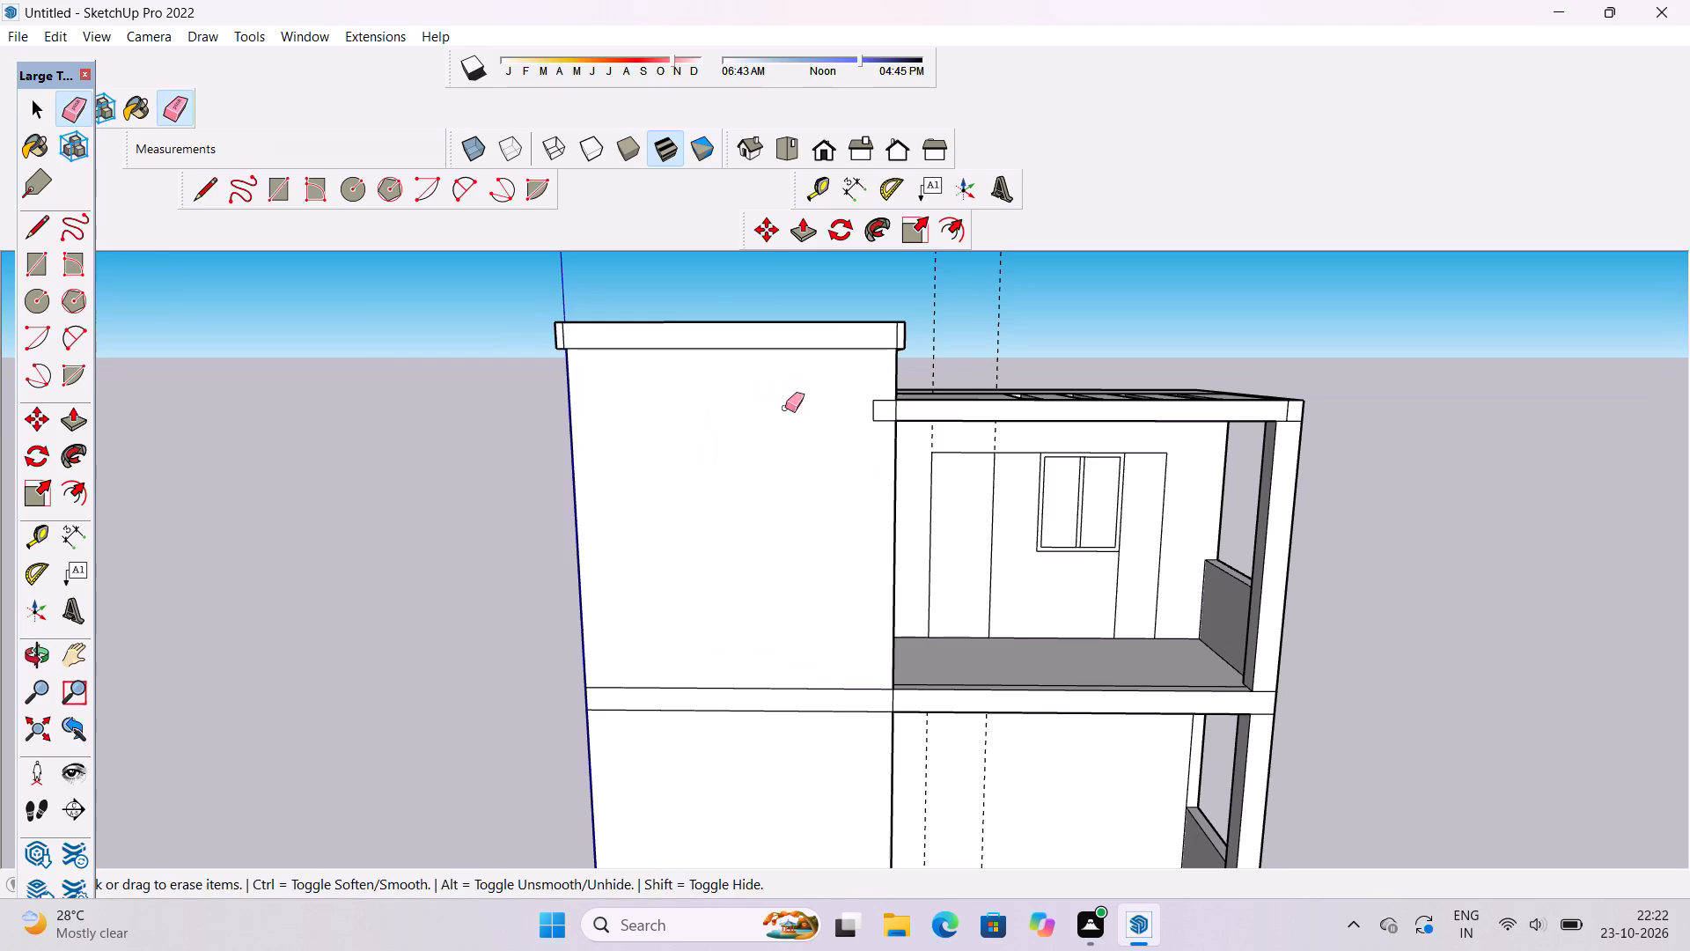
Erase the matching horizontal line below the projecting roof band on the outer side face.
scroll(973, 385, "down", 5)
scroll(676, 425, "up", 14)
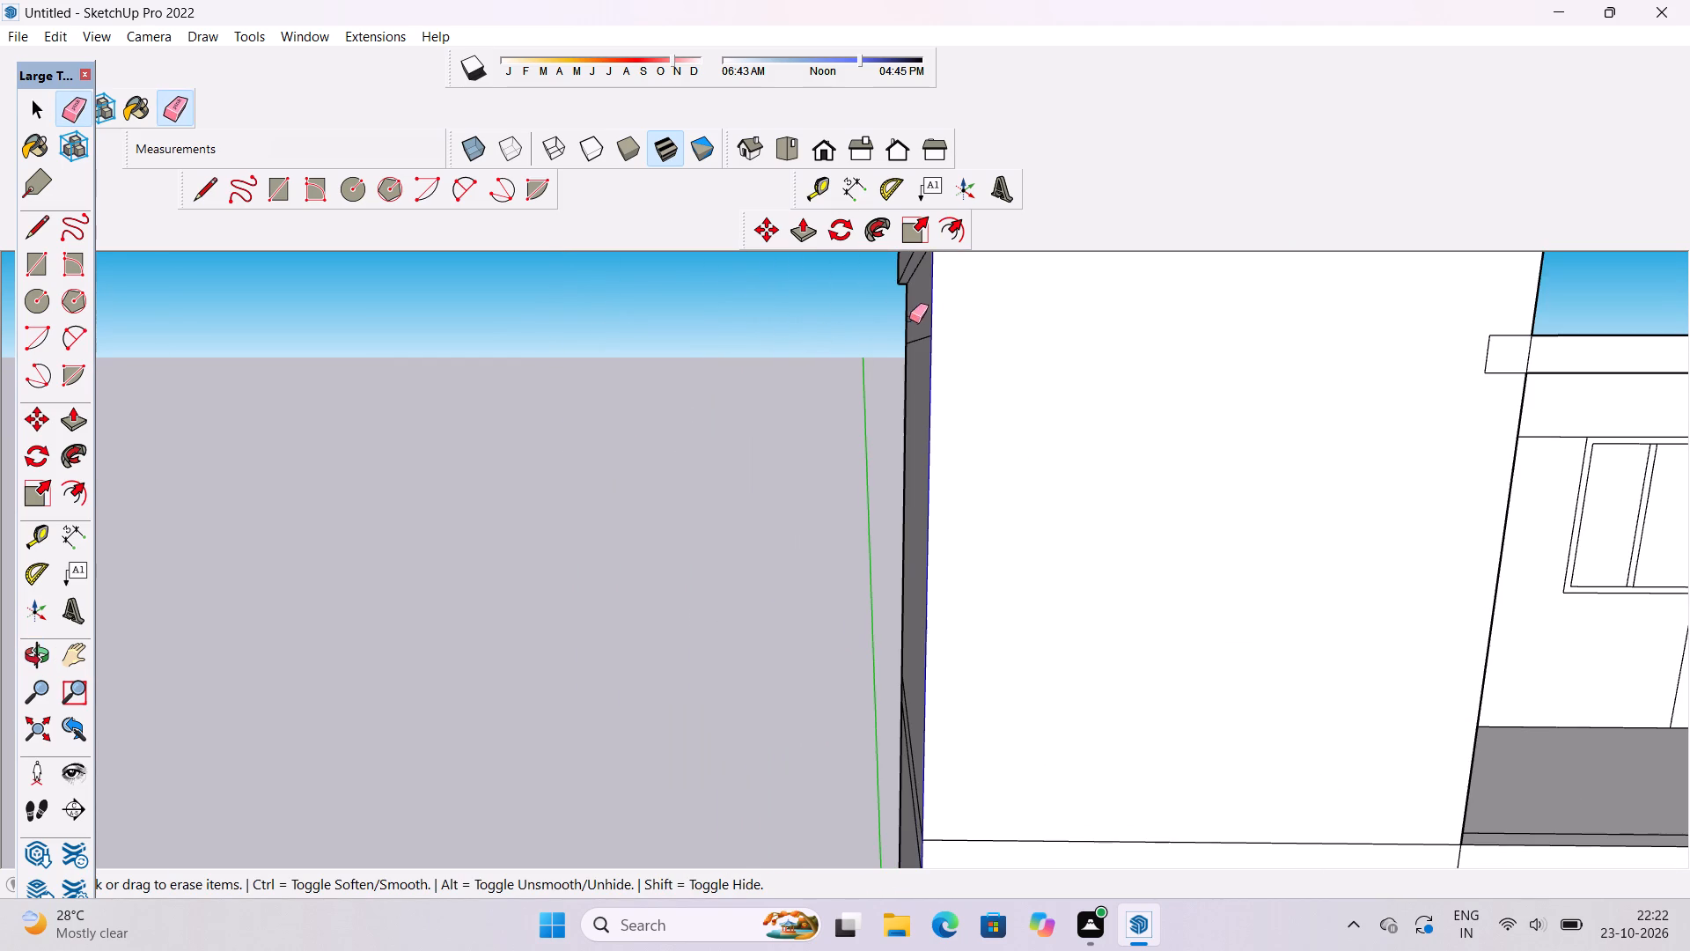
scroll(920, 321, "up", 5)
left_click_drag(940, 324, 949, 354)
scroll(740, 404, "down", 13)
scroll(739, 405, "up", 1)
scroll(739, 405, "down", 5)
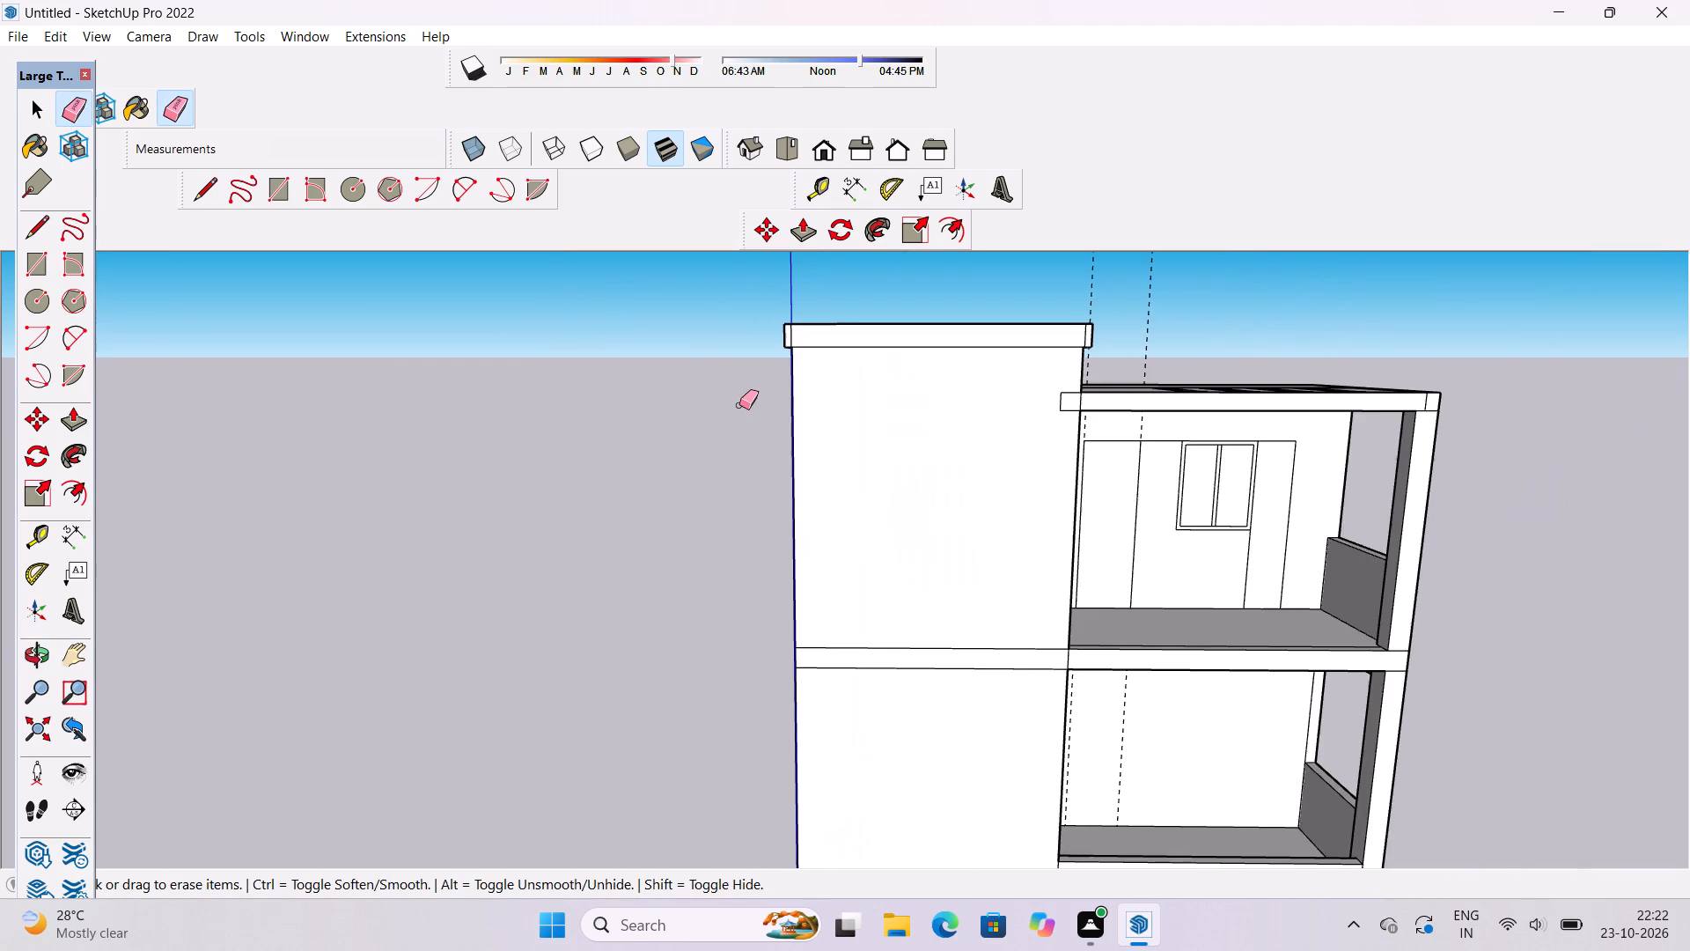
Examine the projecting roof band and the balcony side of the building from several angles.
key("o")
left_click_drag(1047, 376, 640, 388)
scroll(790, 374, "down", 1)
left_click(790, 376, "shift")
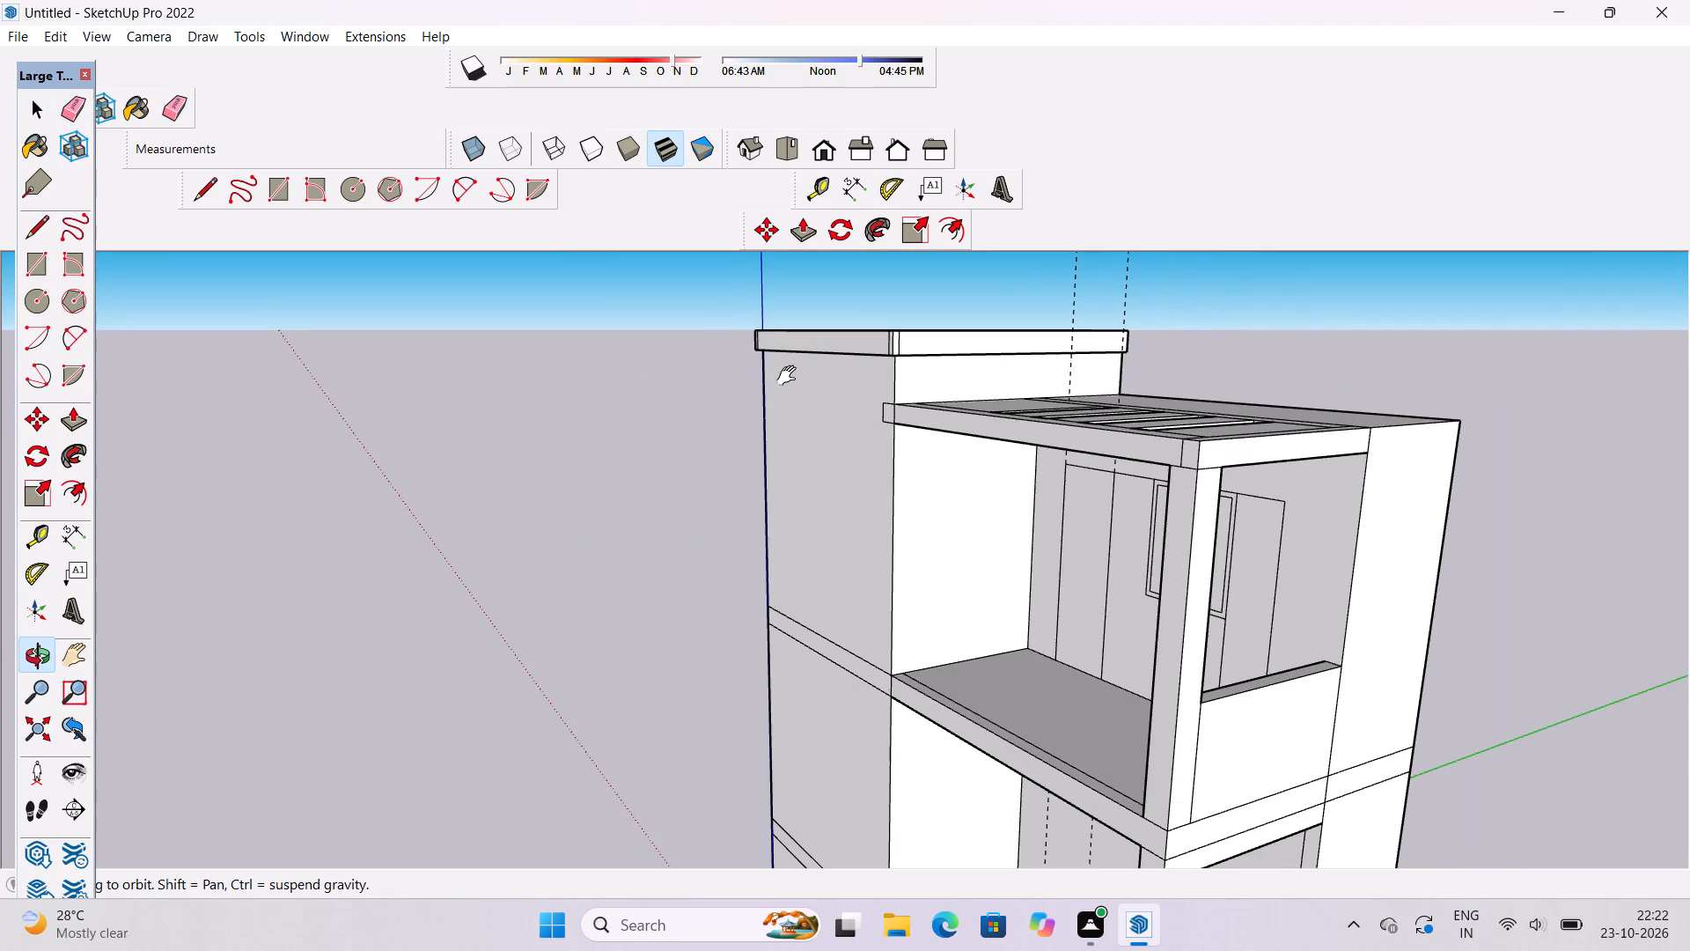
left_click_drag(790, 376, 869, 402)
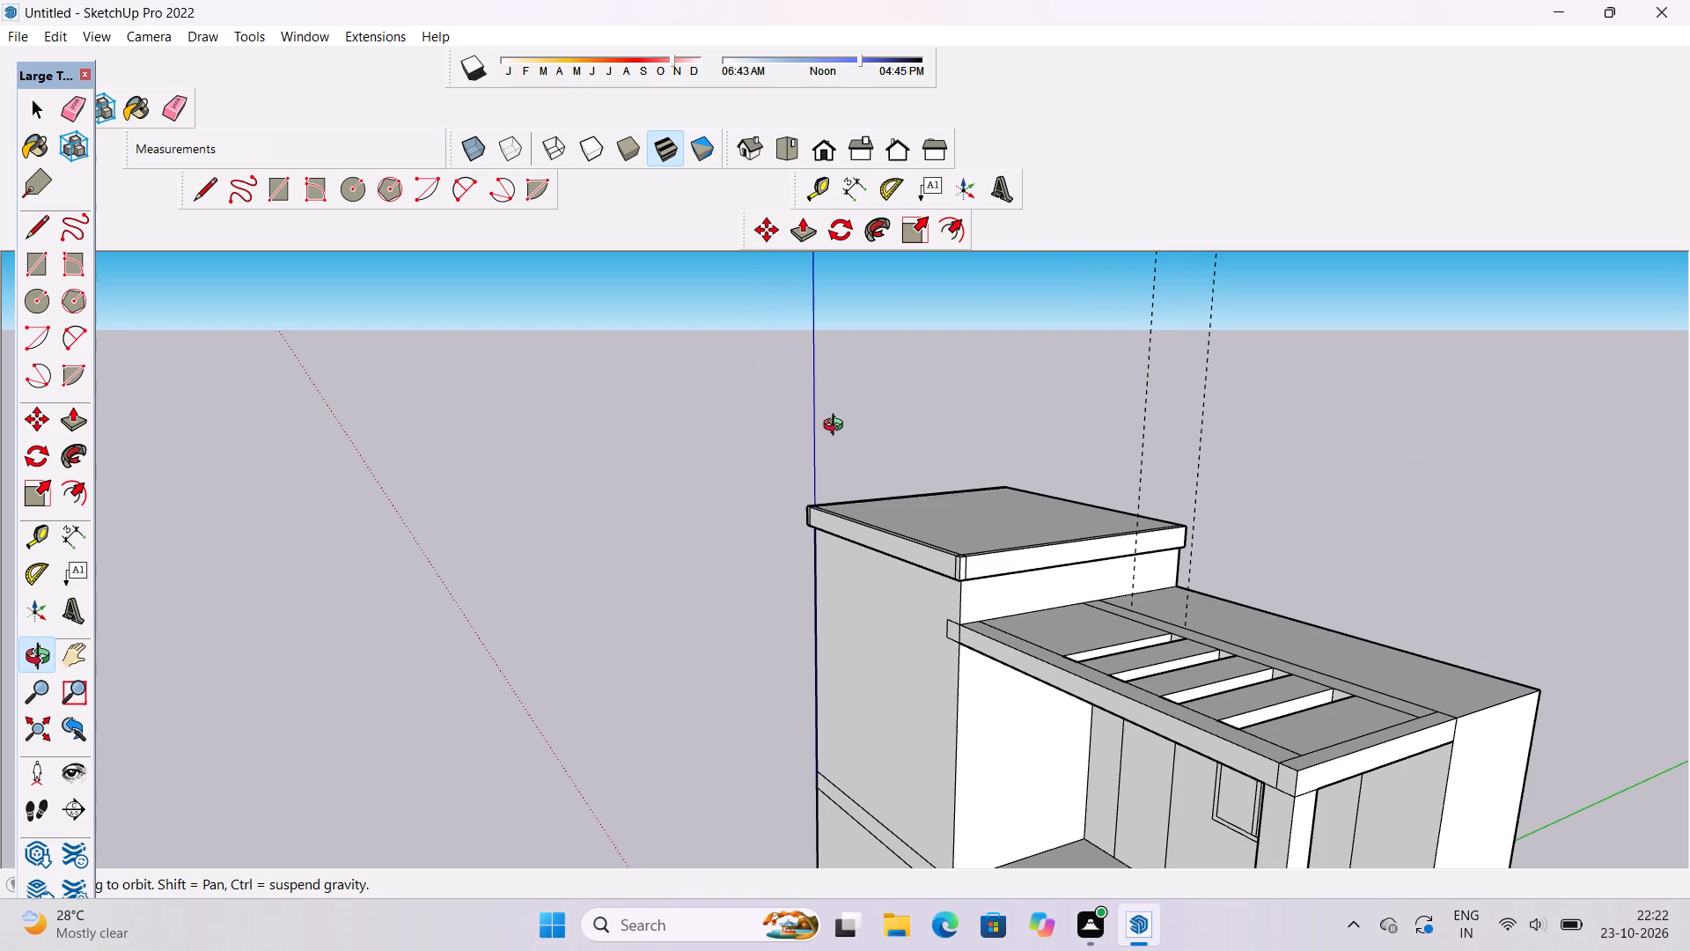
left_click_drag(868, 438, 896, 386, "shift")
left_click_drag(914, 483, 968, 596)
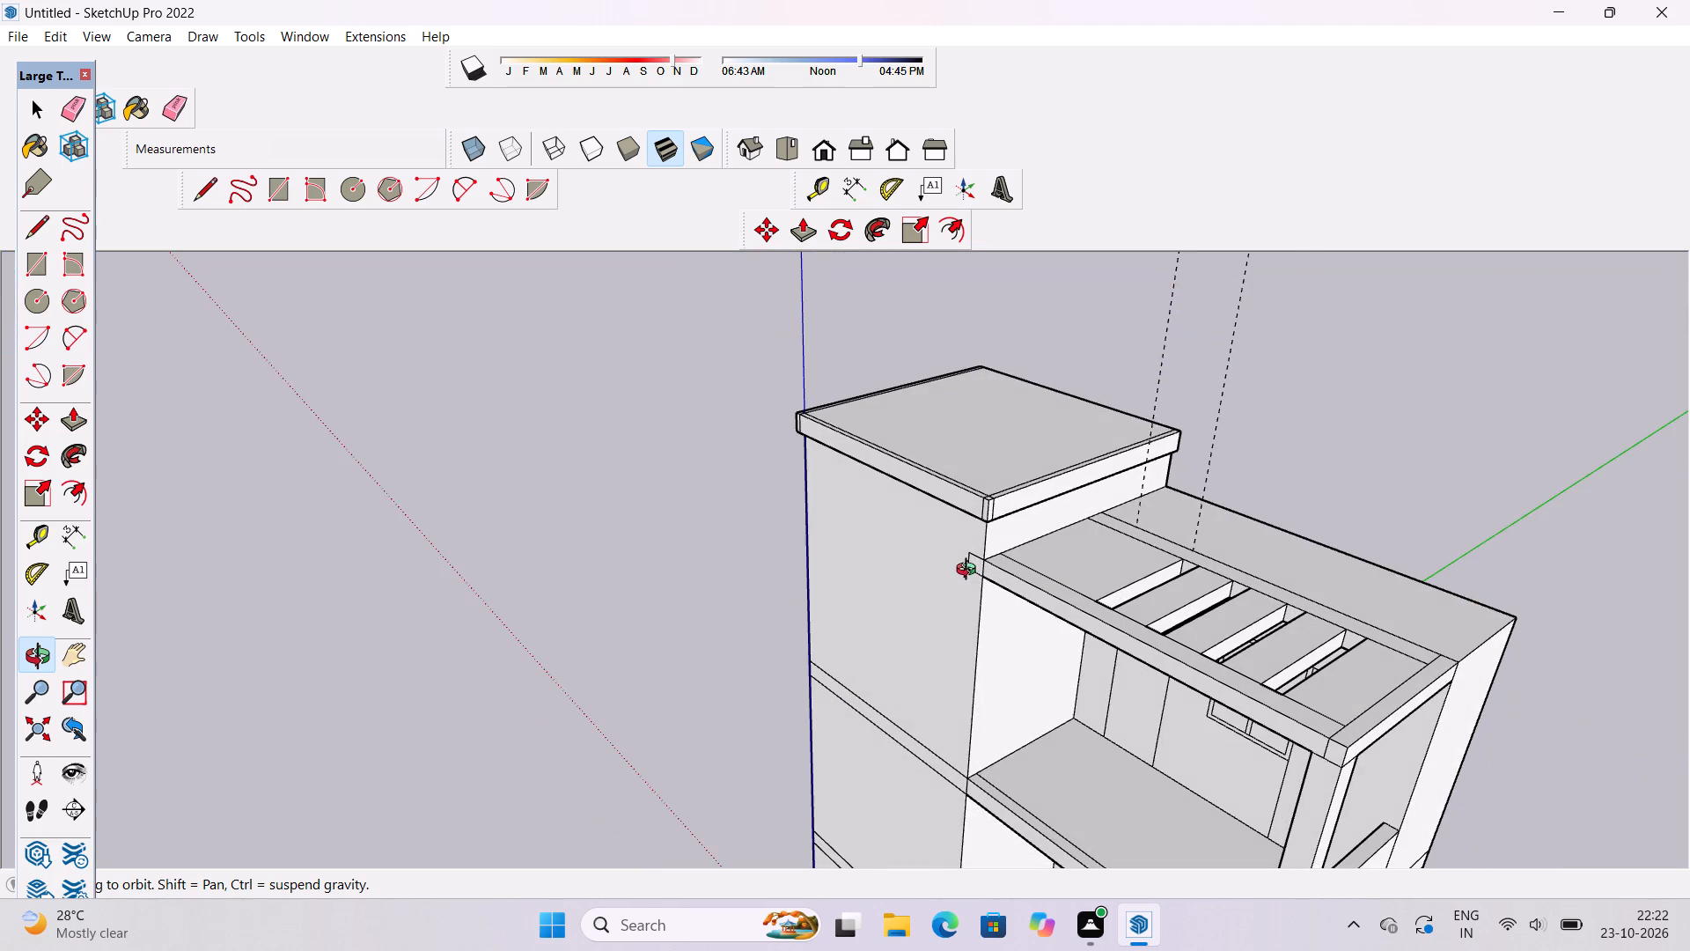
scroll(876, 574, "up", 2)
left_click_drag(867, 577, 1042, 542)
left_click_drag(963, 580, 978, 521, "shift")
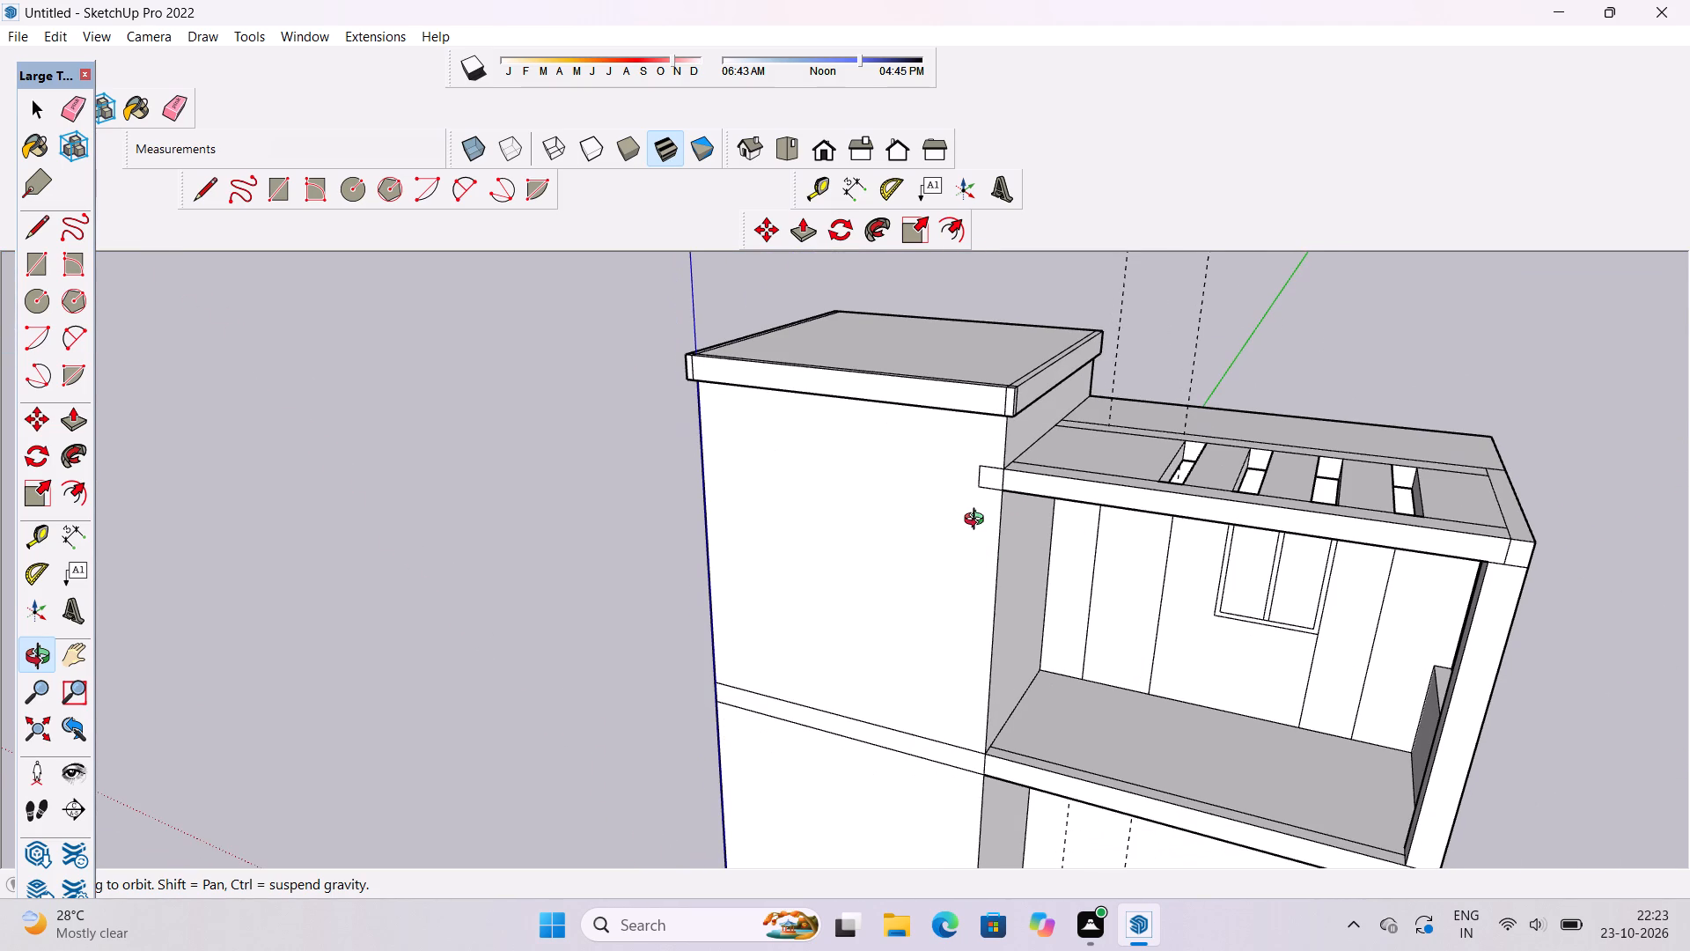
left_click_drag(965, 529, 961, 409, "shift")
scroll(961, 407, "down", 1)
left_click_drag(908, 463, 909, 466)
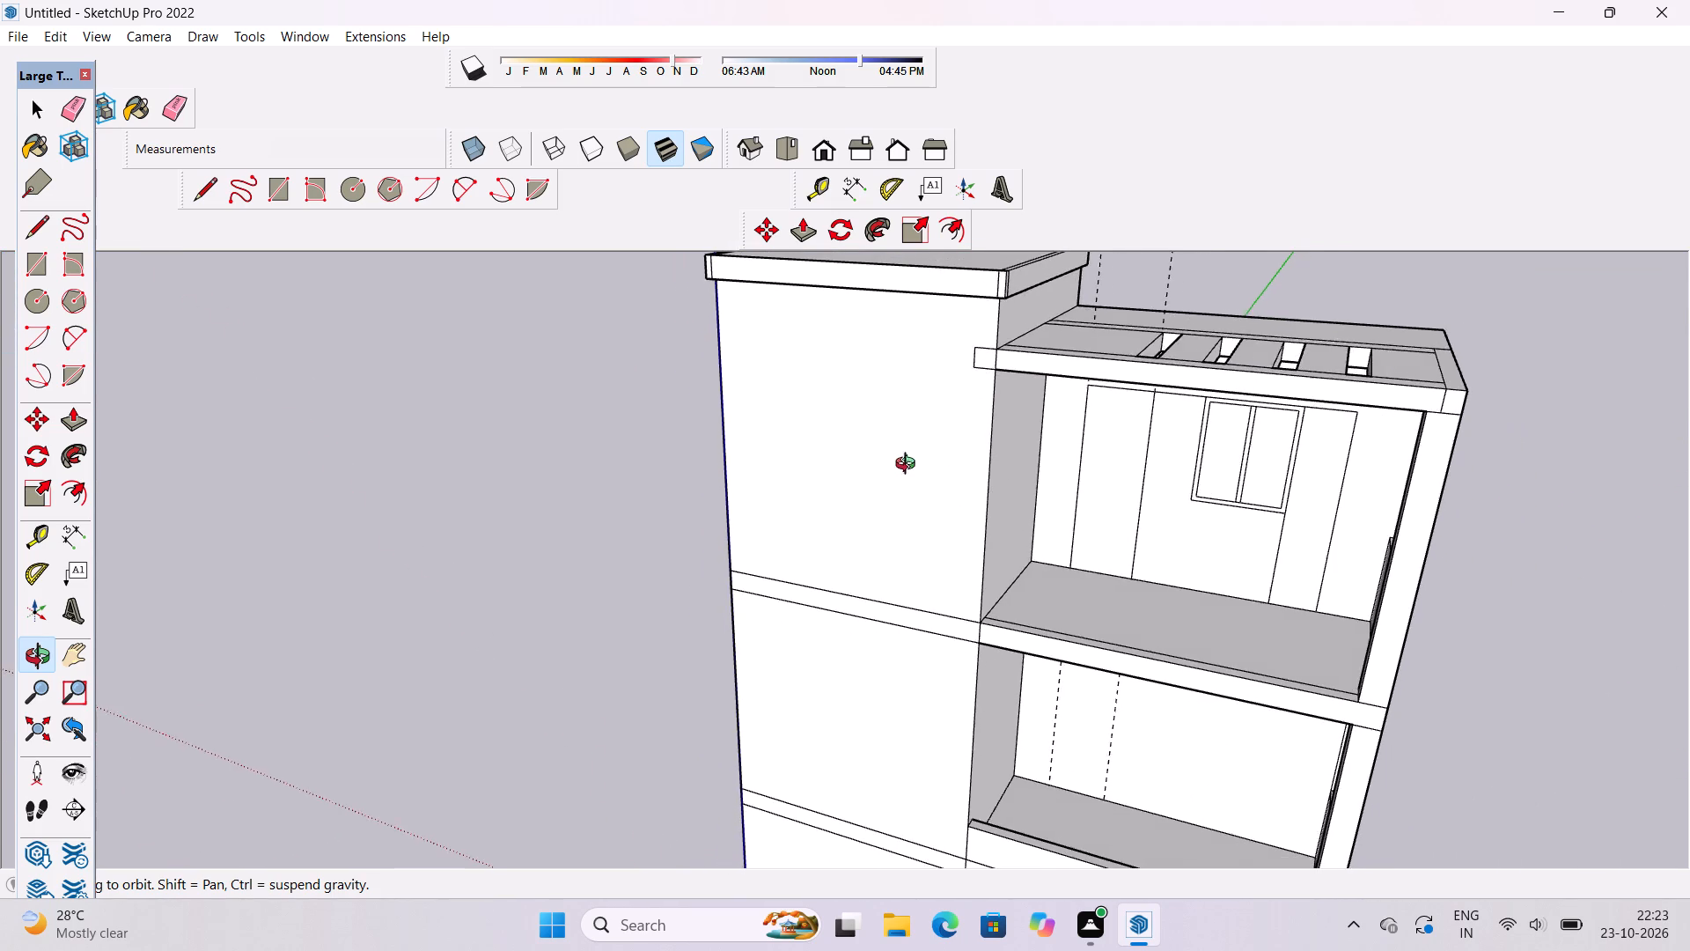
Place a vertical guide on the front wall, offset 2' from the wall's balcony-side edge.
left_click_drag(909, 466, 1039, 528)
scroll(982, 623, "up", 4)
left_click_drag(978, 618, 960, 535, "shift")
scroll(937, 527, "up", 1)
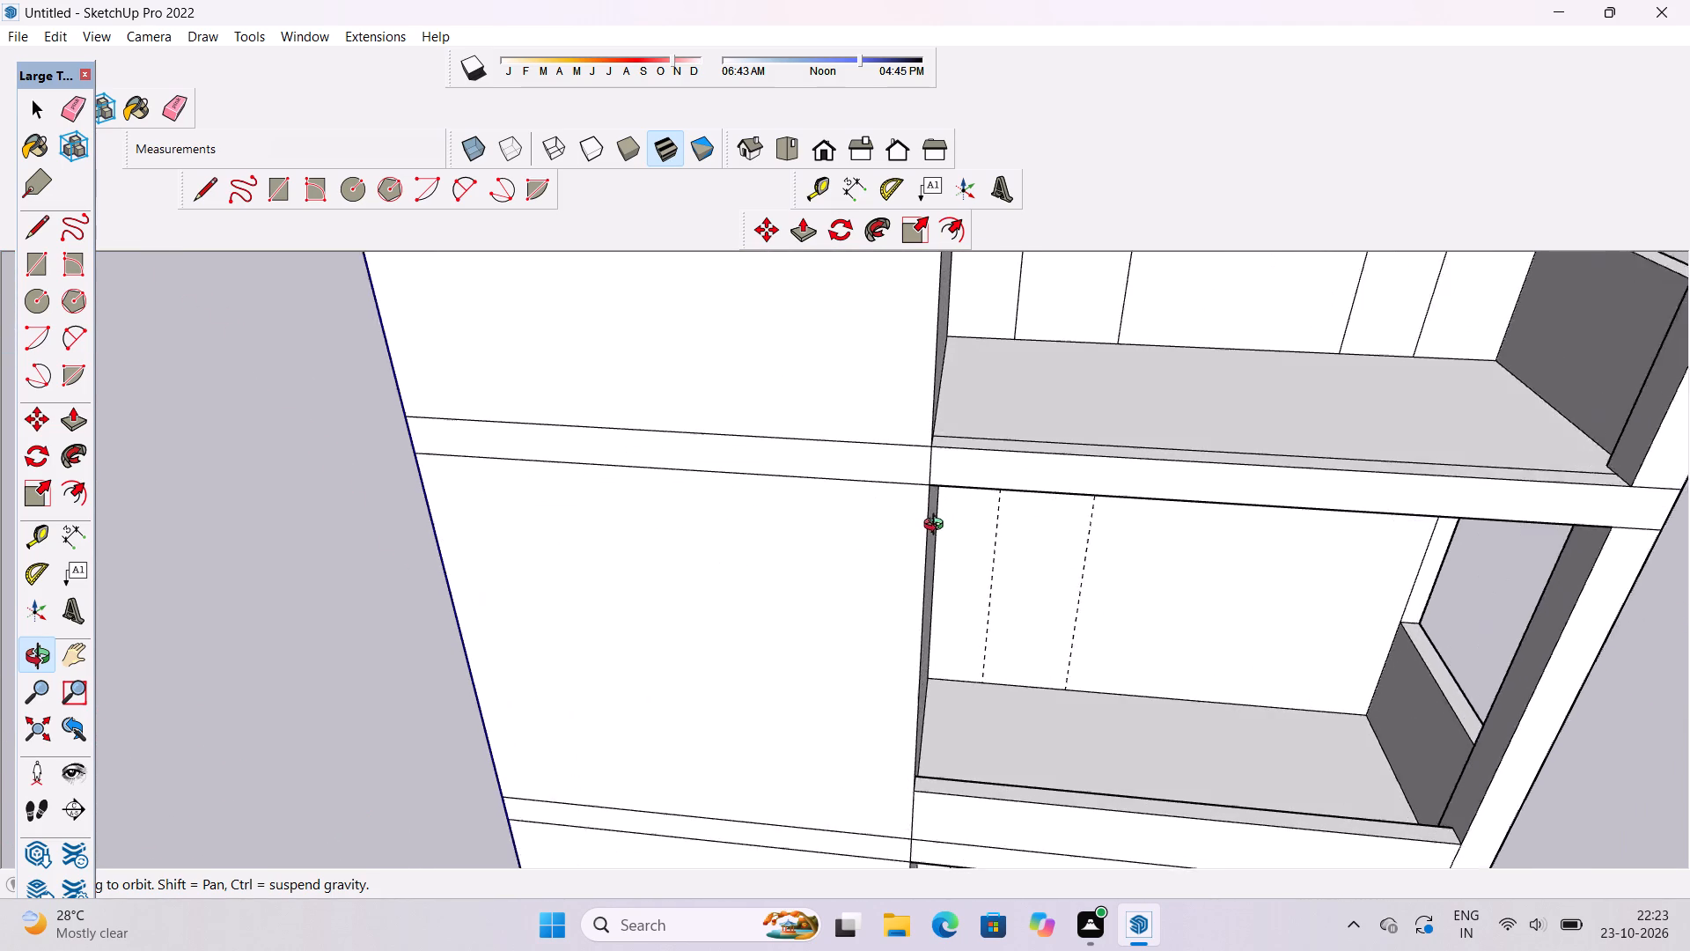
scroll(937, 527, "up", 1)
scroll(931, 512, "down", 2, "shift")
left_click_drag(929, 501, 933, 523, "shift")
left_click_drag(890, 541, 957, 528)
left_click_drag(957, 528, 869, 591, "shift")
scroll(843, 551, "down", 6)
left_click_drag(843, 568, 819, 646, "shift")
left_click_drag(826, 648, 808, 560)
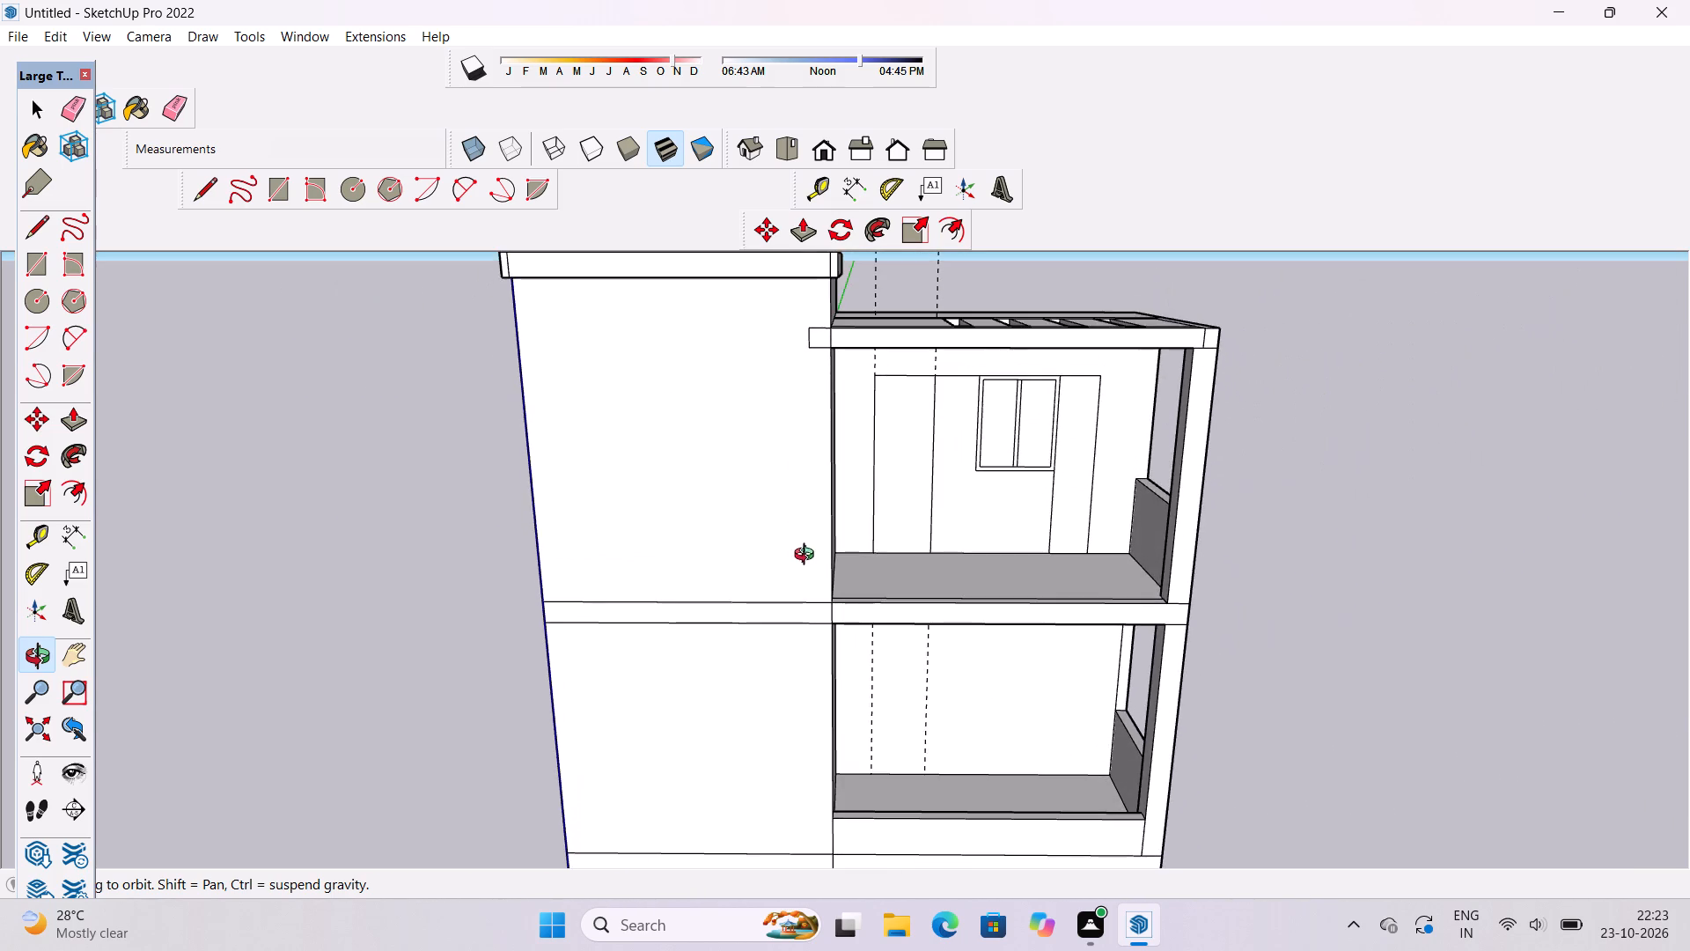
scroll(825, 630, "up", 3)
left_click_drag(825, 628, 818, 579, "shift")
key("t")
scroll(822, 585, "up", 7)
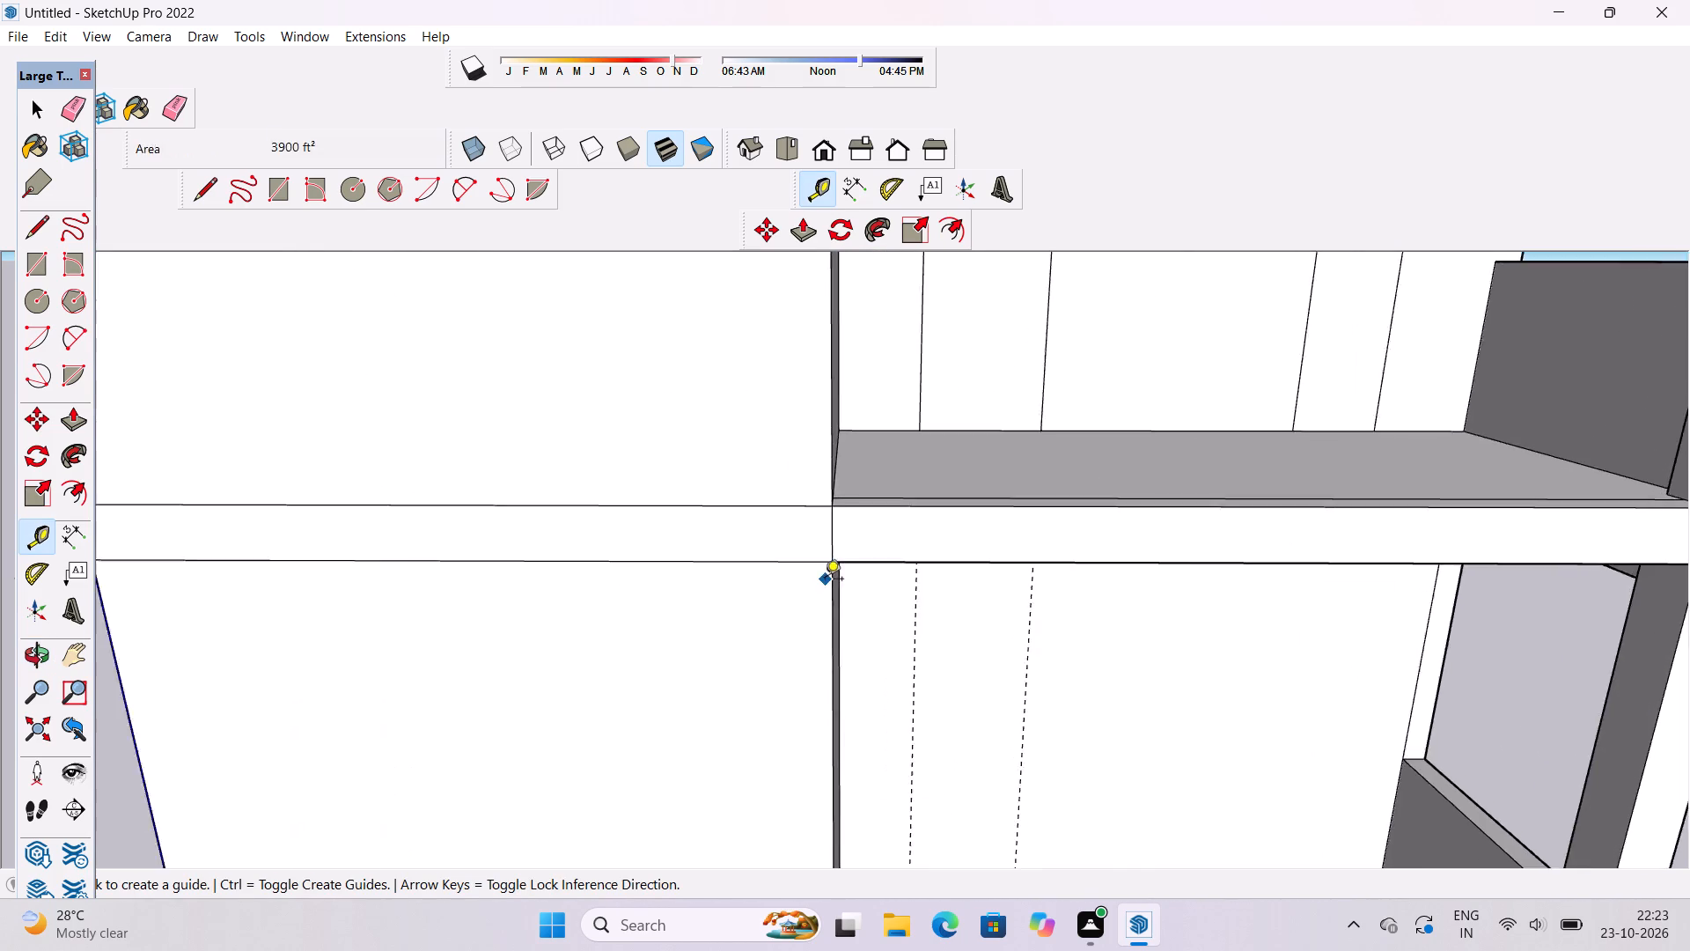
scroll(825, 580, "up", 2)
left_click(836, 517)
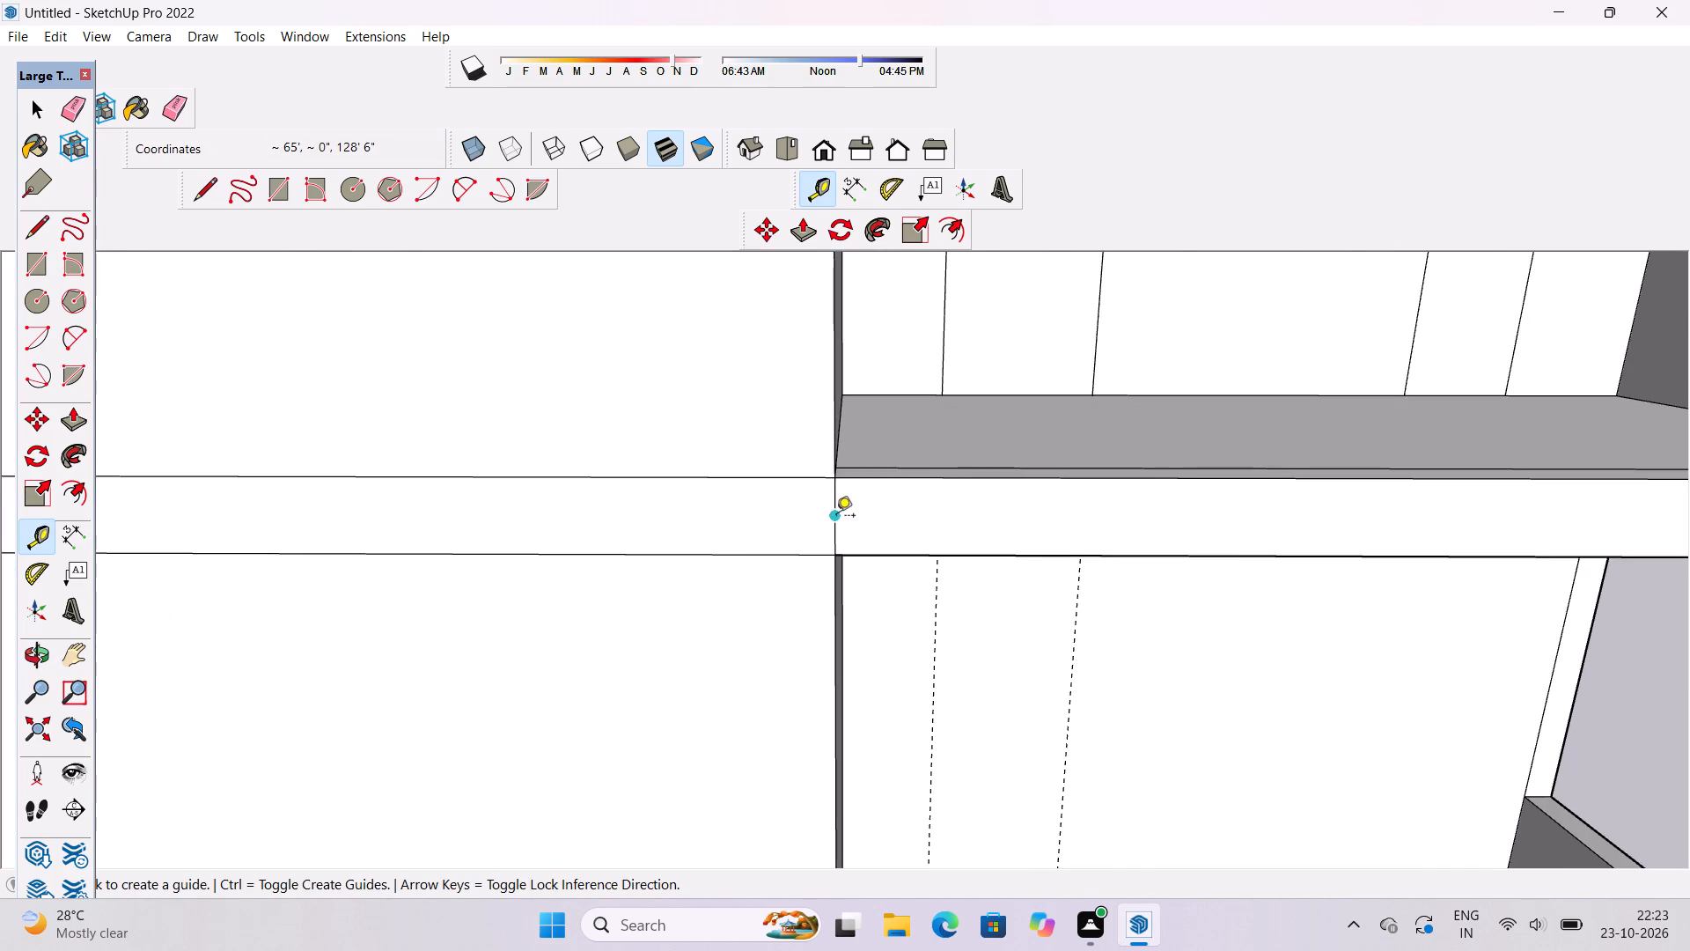
scroll(836, 517, "down", 5)
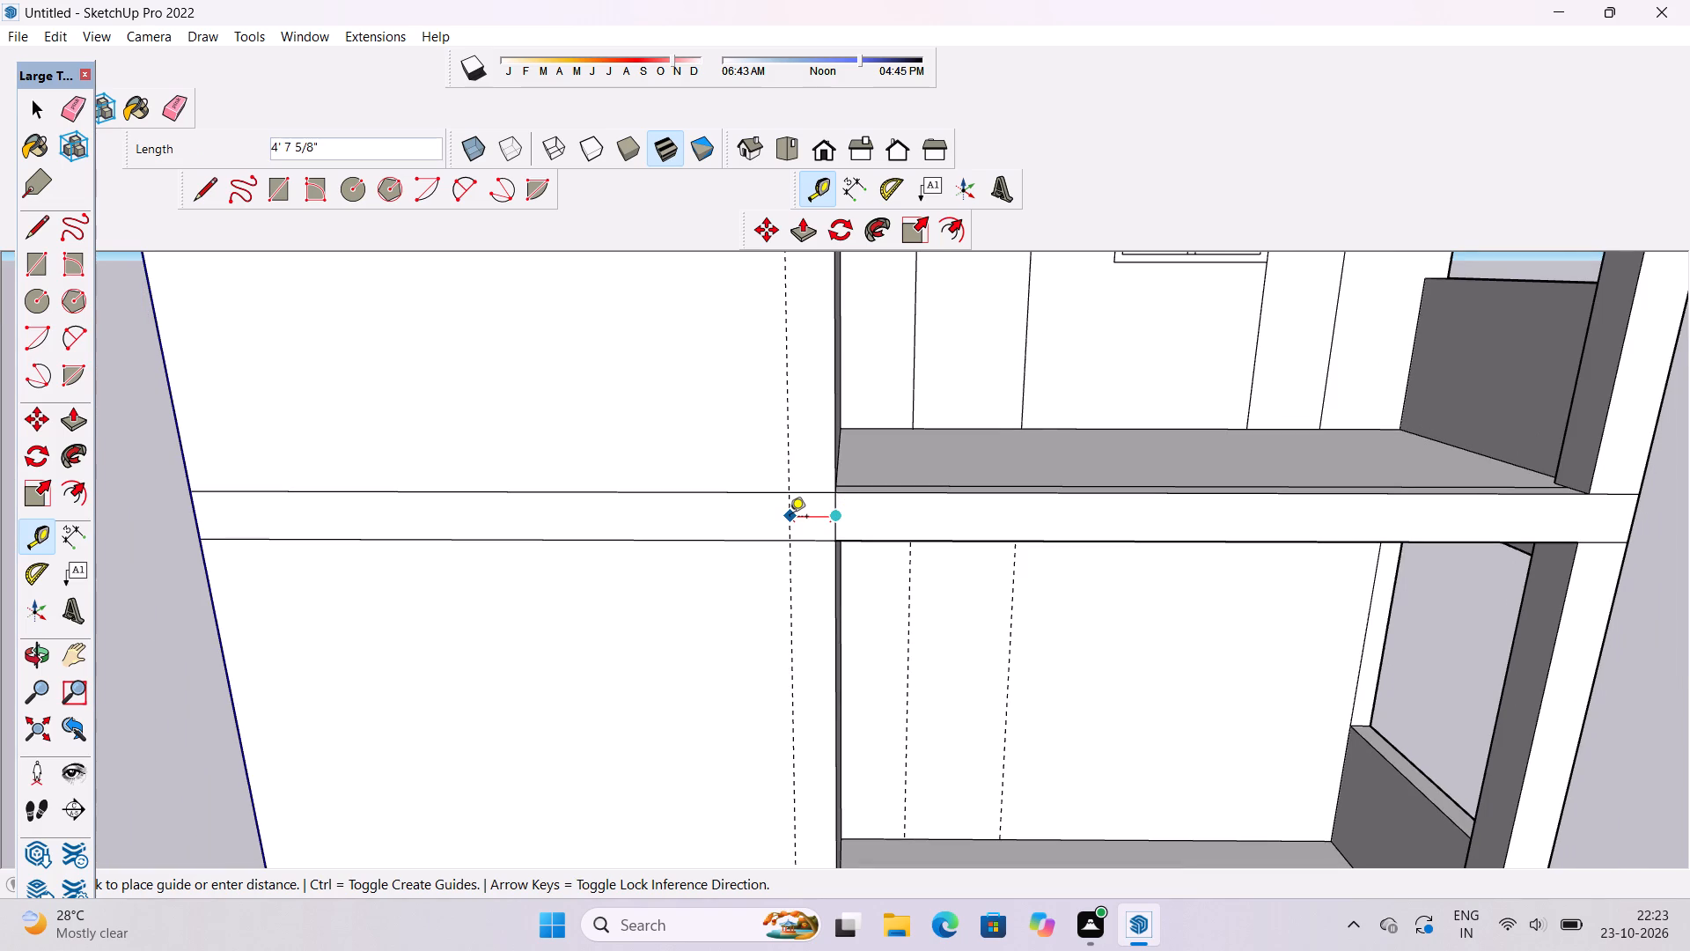
scroll(790, 518, "down", 12)
scroll(790, 518, "up", 4)
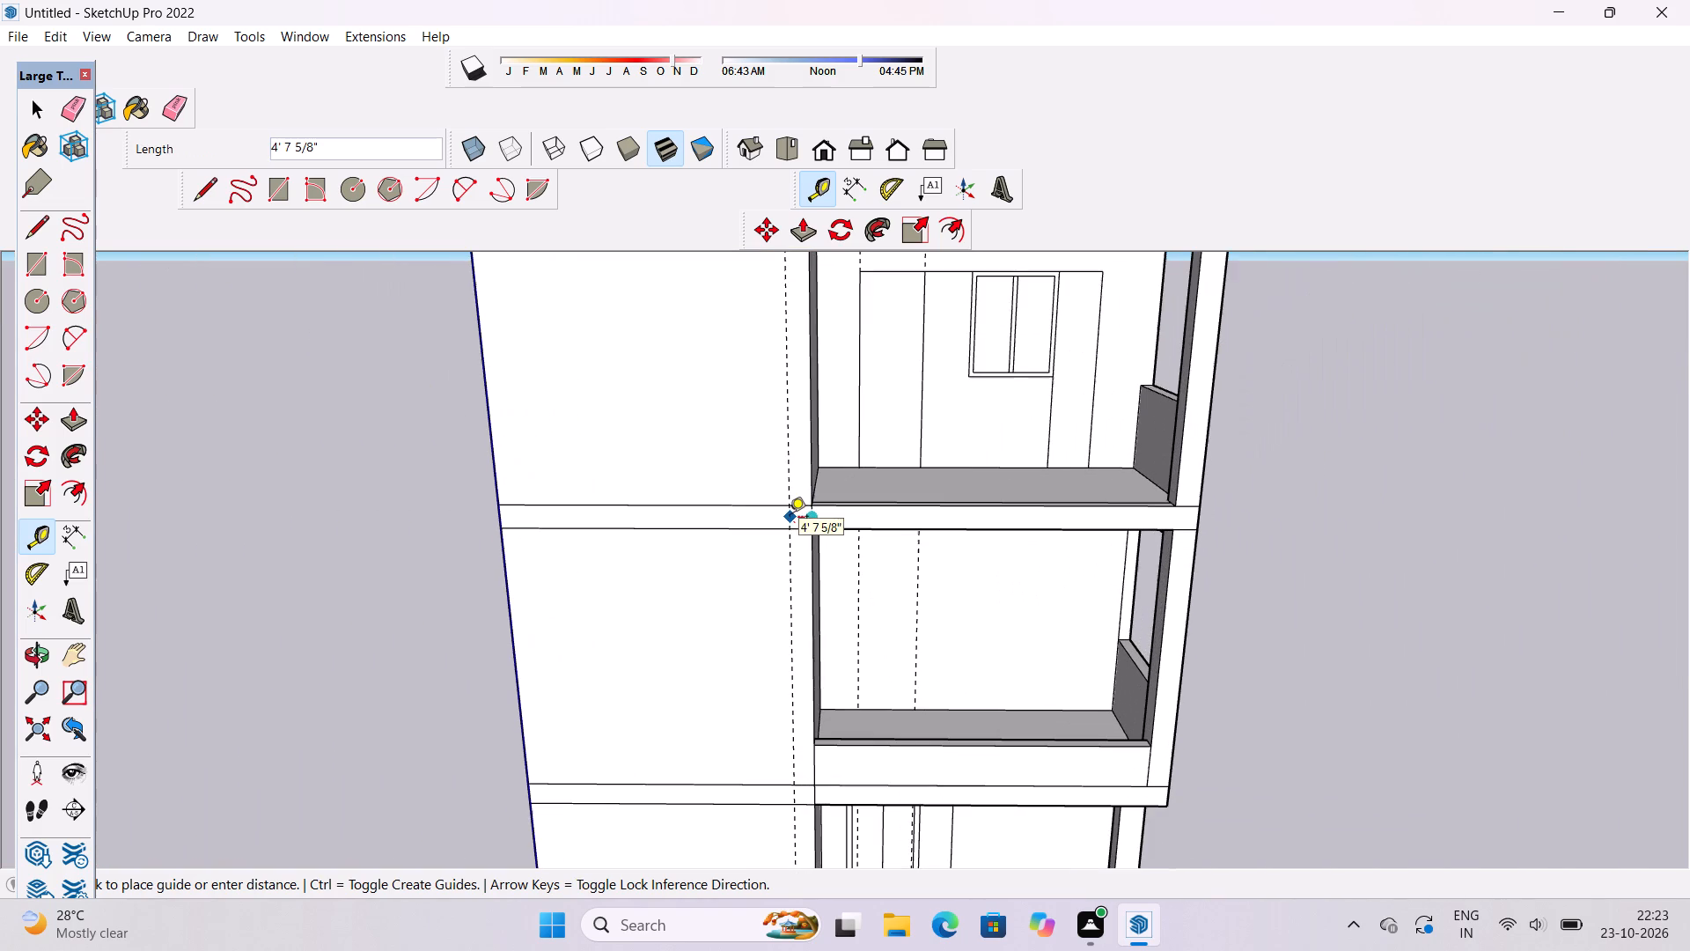
type("2'")
key("Return")
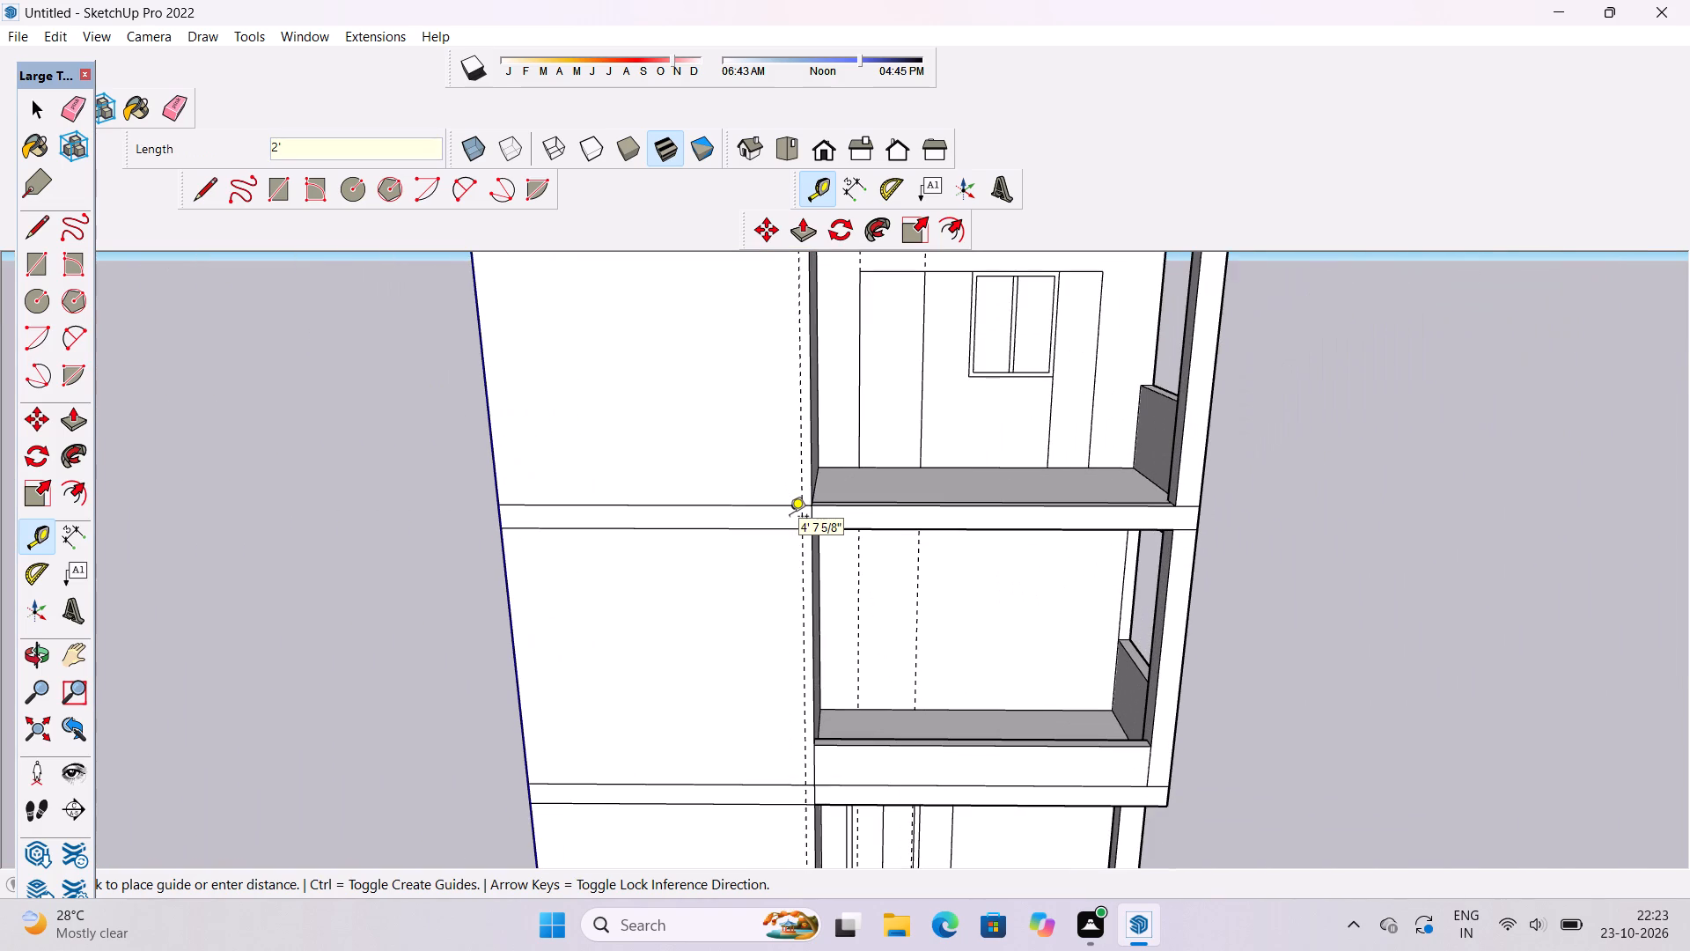
Undo the 2' guide and place a vertical guide on the front wall, 3' from the wall's balcony-side edge.
key("ctrl+z")
scroll(790, 533, "up", 11)
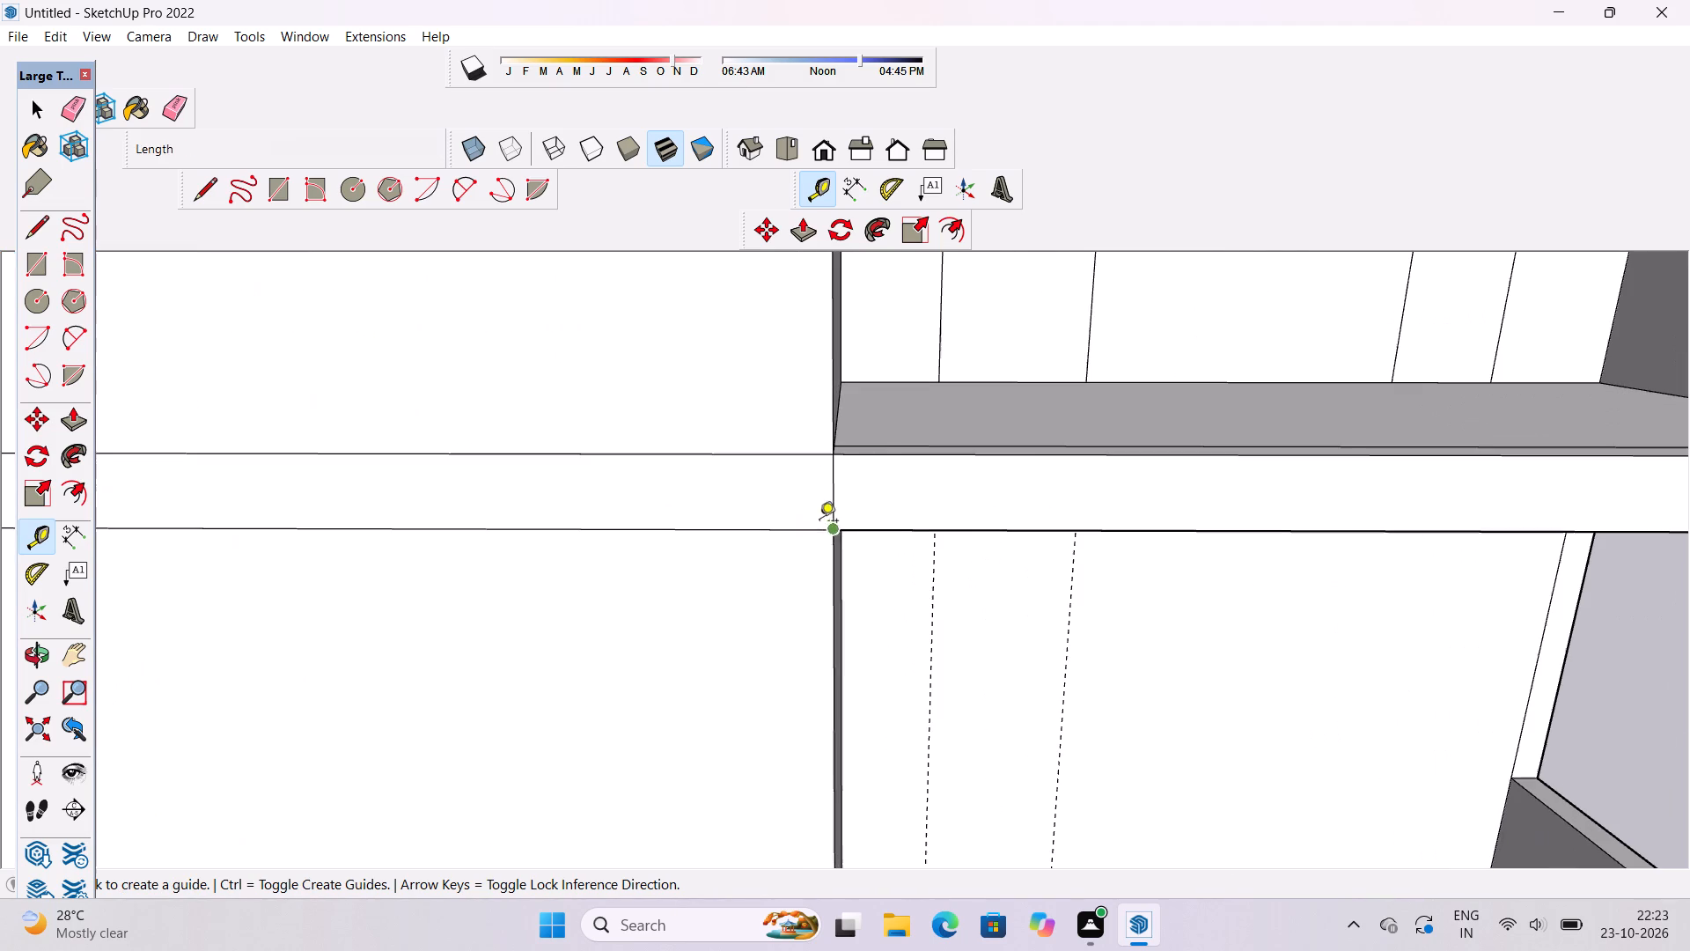
left_click(831, 495)
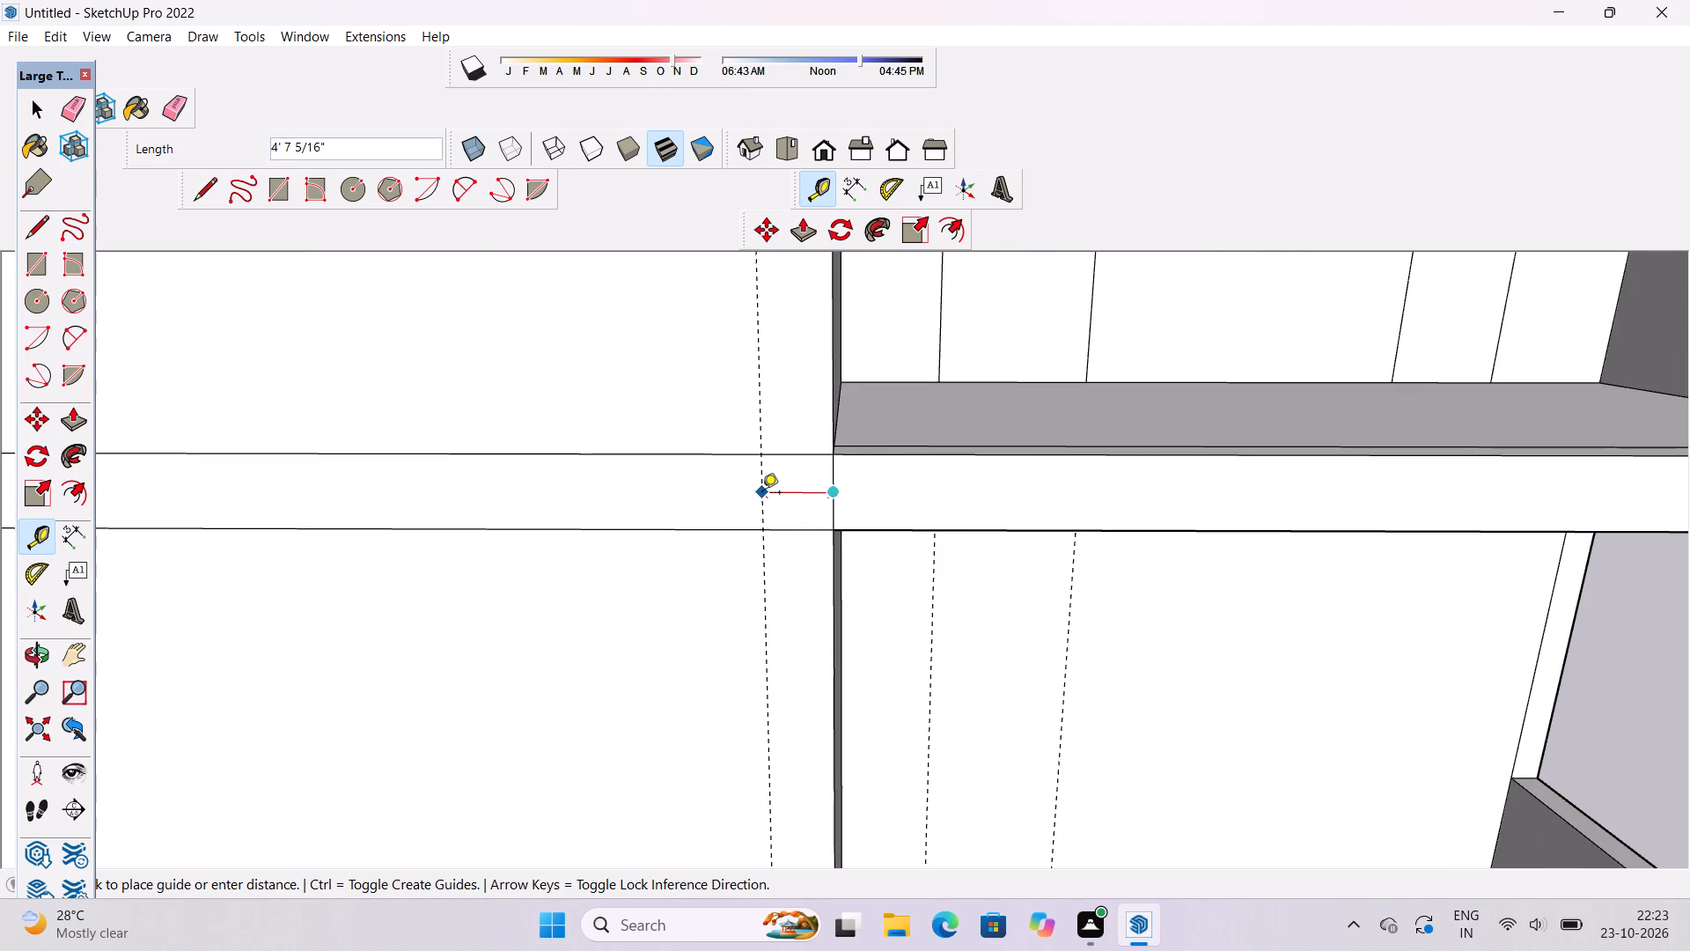
type("3'")
key("Return")
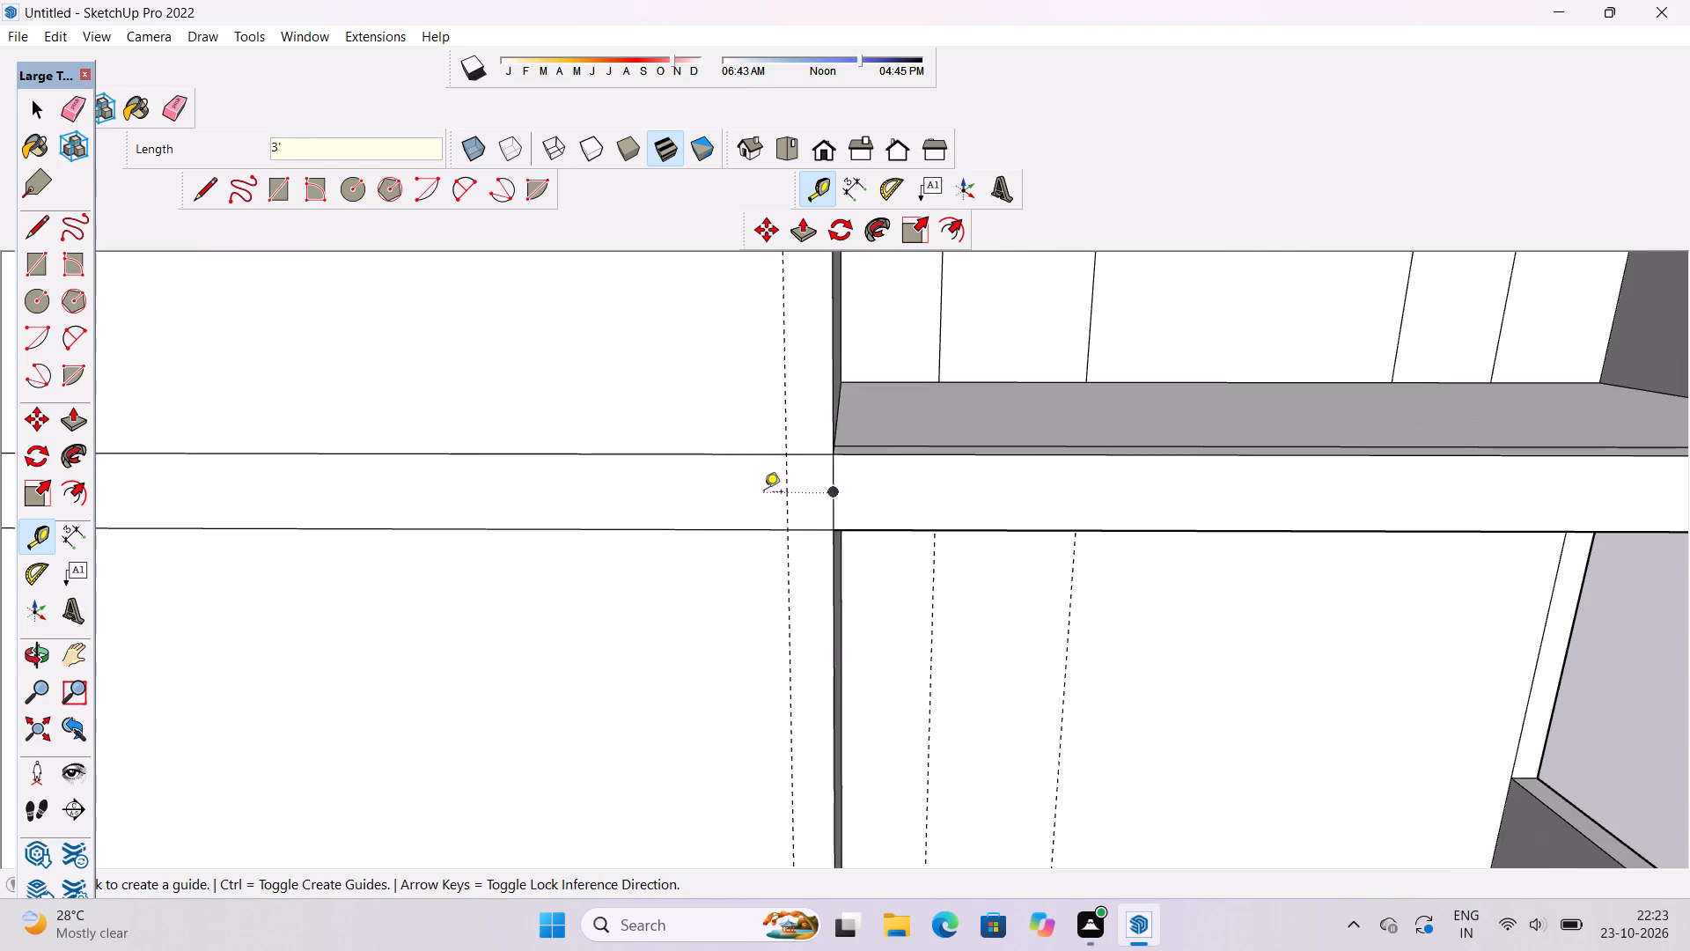
Draw 5' vertical lines along the guide across both horizontal floor bands on the front wall.
scroll(737, 522, "down", 10)
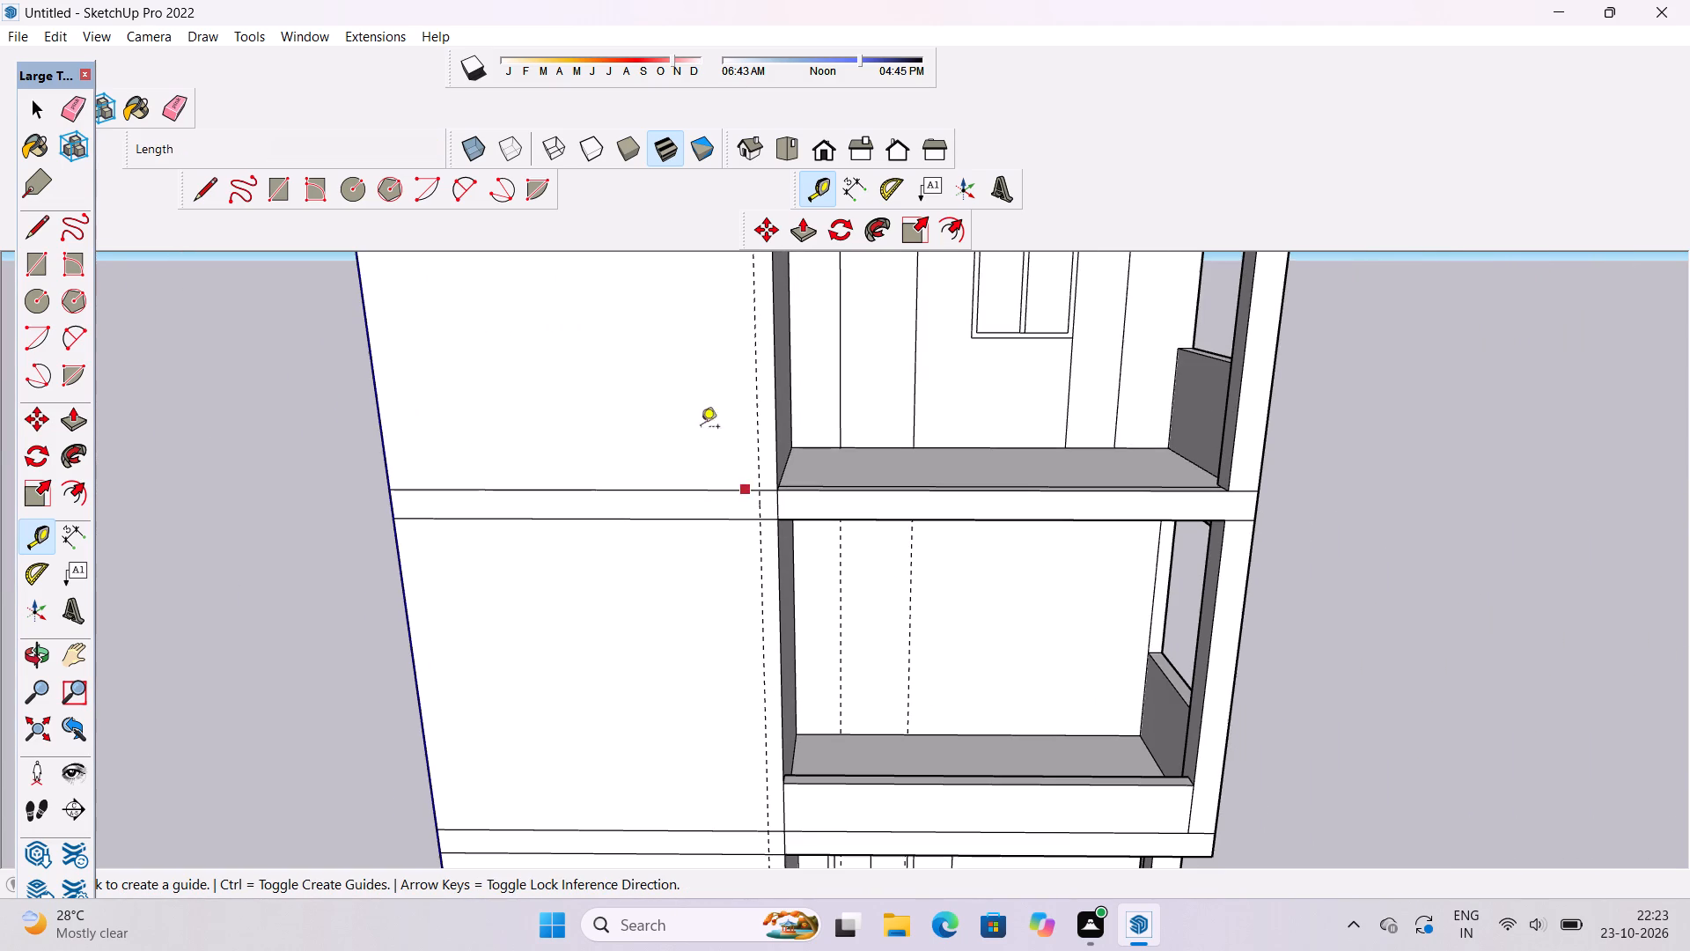
left_click(207, 193)
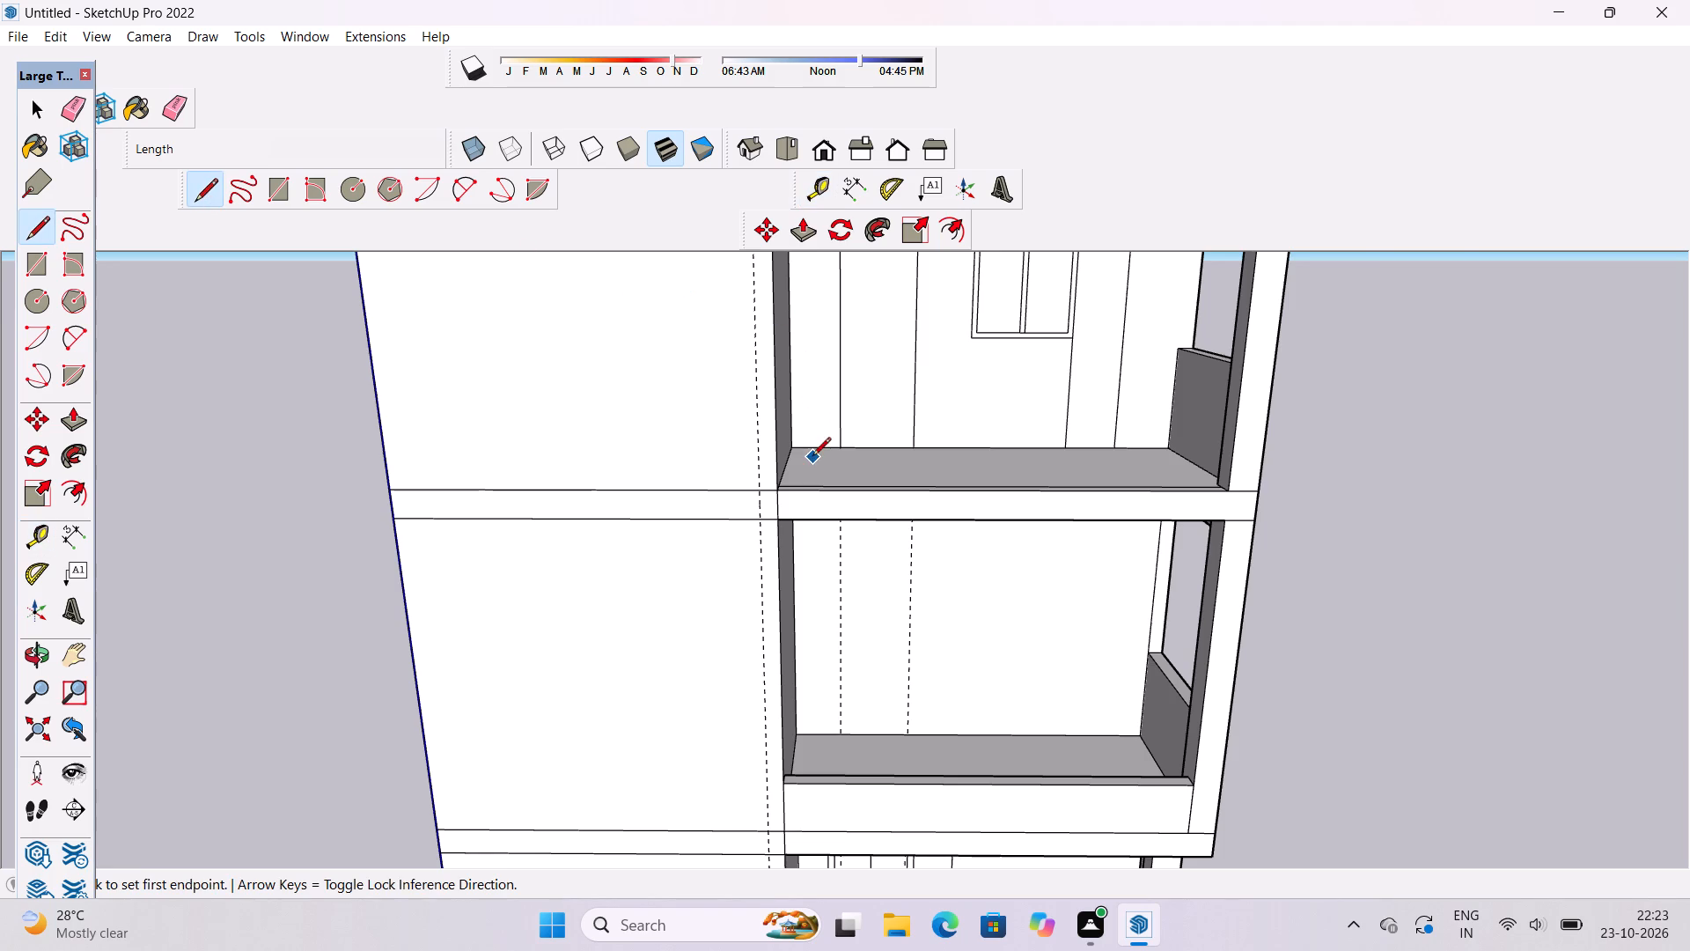
scroll(770, 528, "up", 11)
left_click(741, 503)
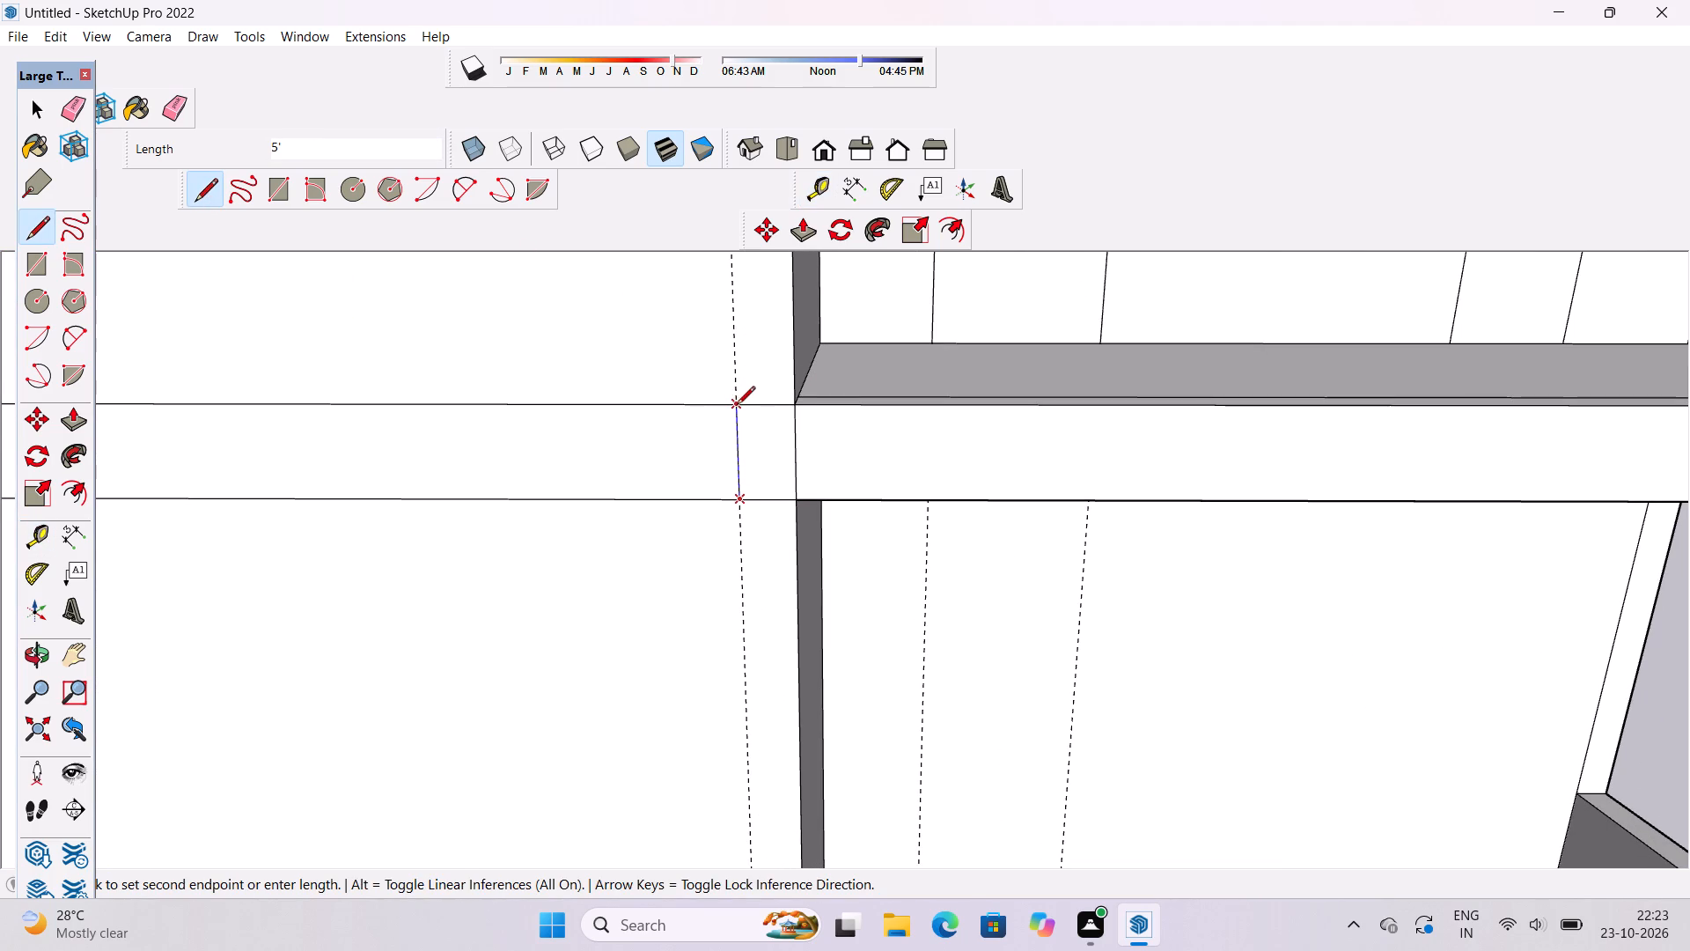
left_click(737, 406)
scroll(737, 389, "down", 13)
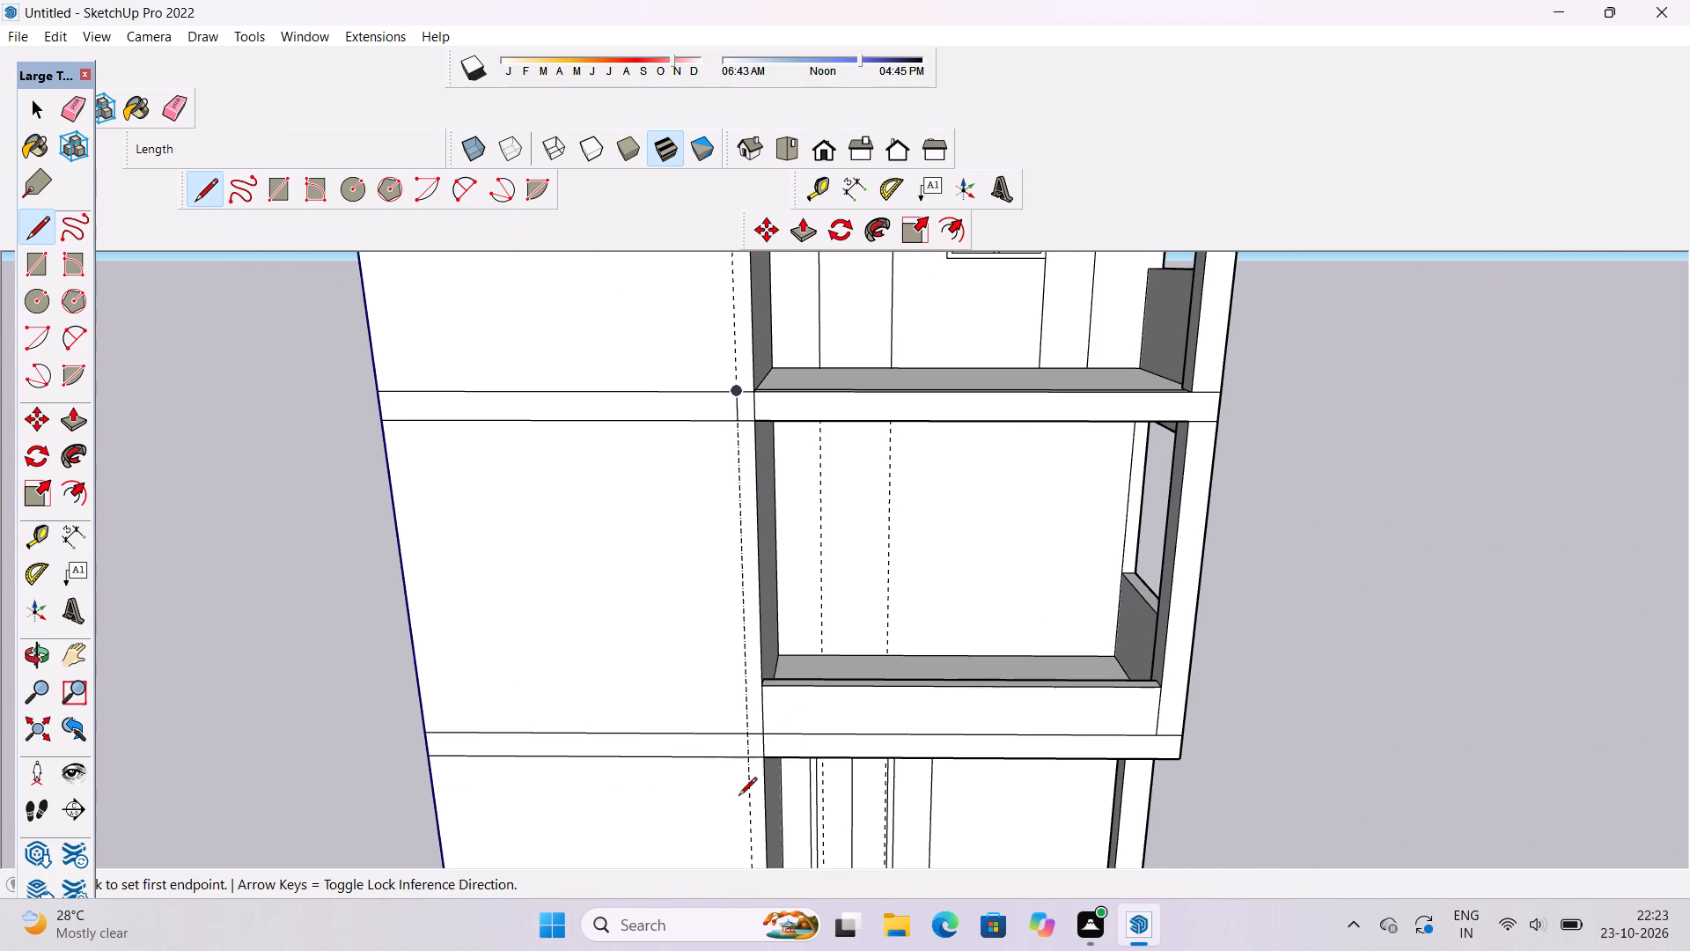
scroll(737, 797, "up", 11)
left_click(759, 632)
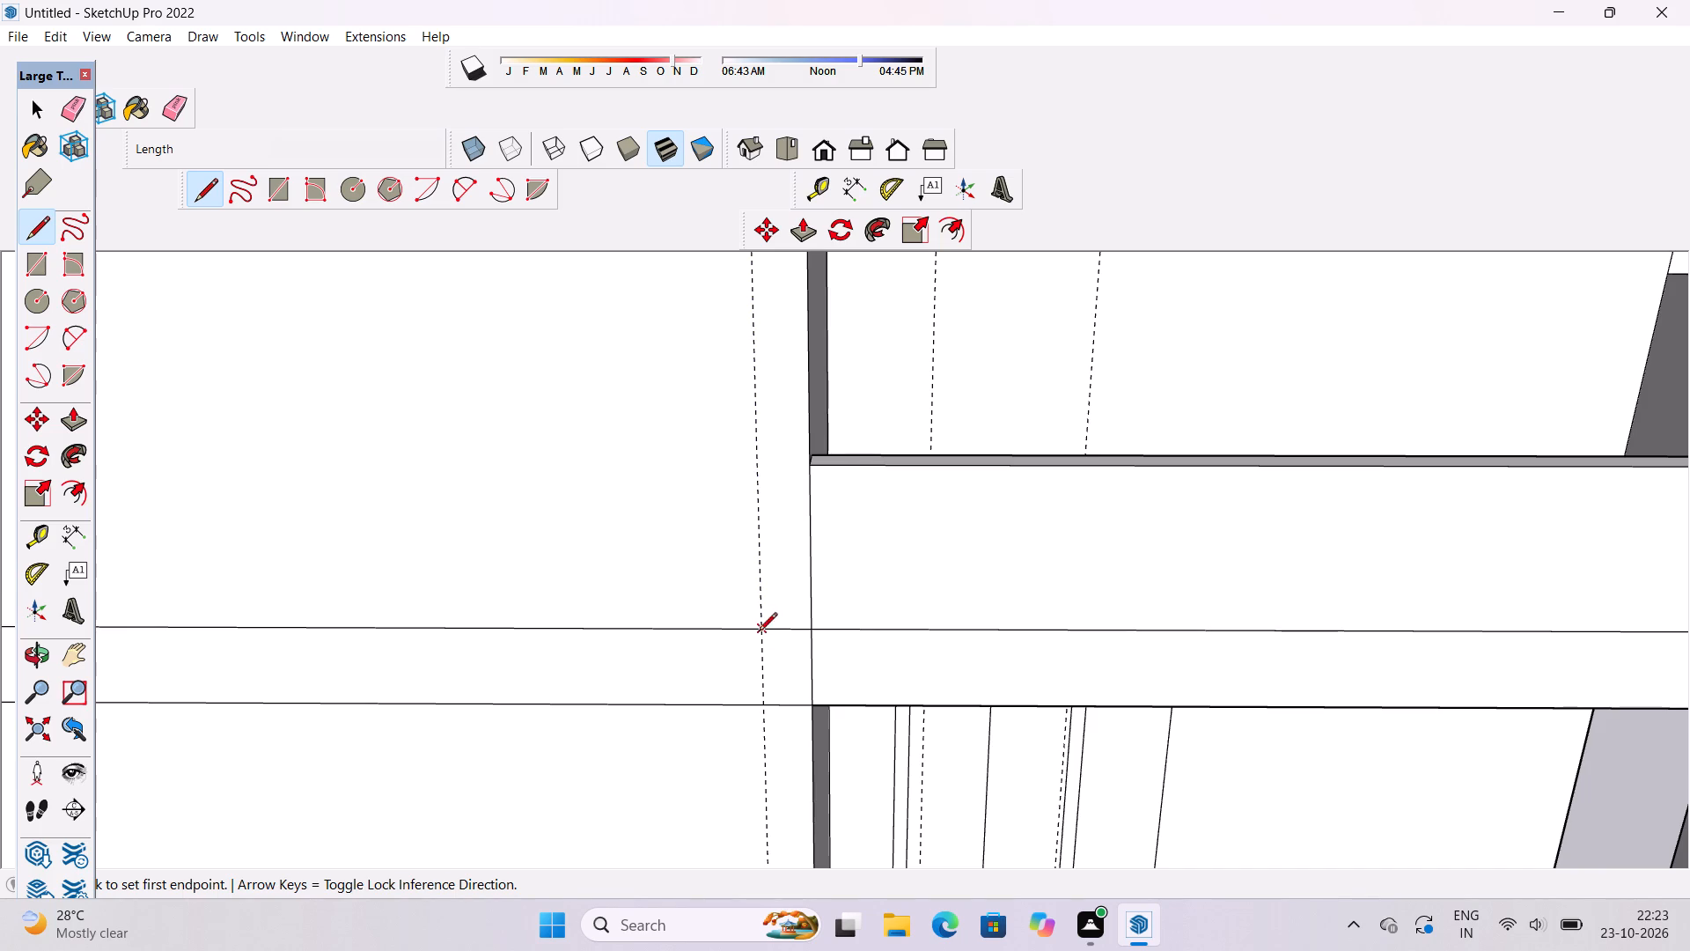
left_click(769, 706)
Erase the vertical guide running along the front wall beside the balconies.
key("e")
left_click_drag(753, 516, 764, 565)
scroll(722, 737, "down", 13)
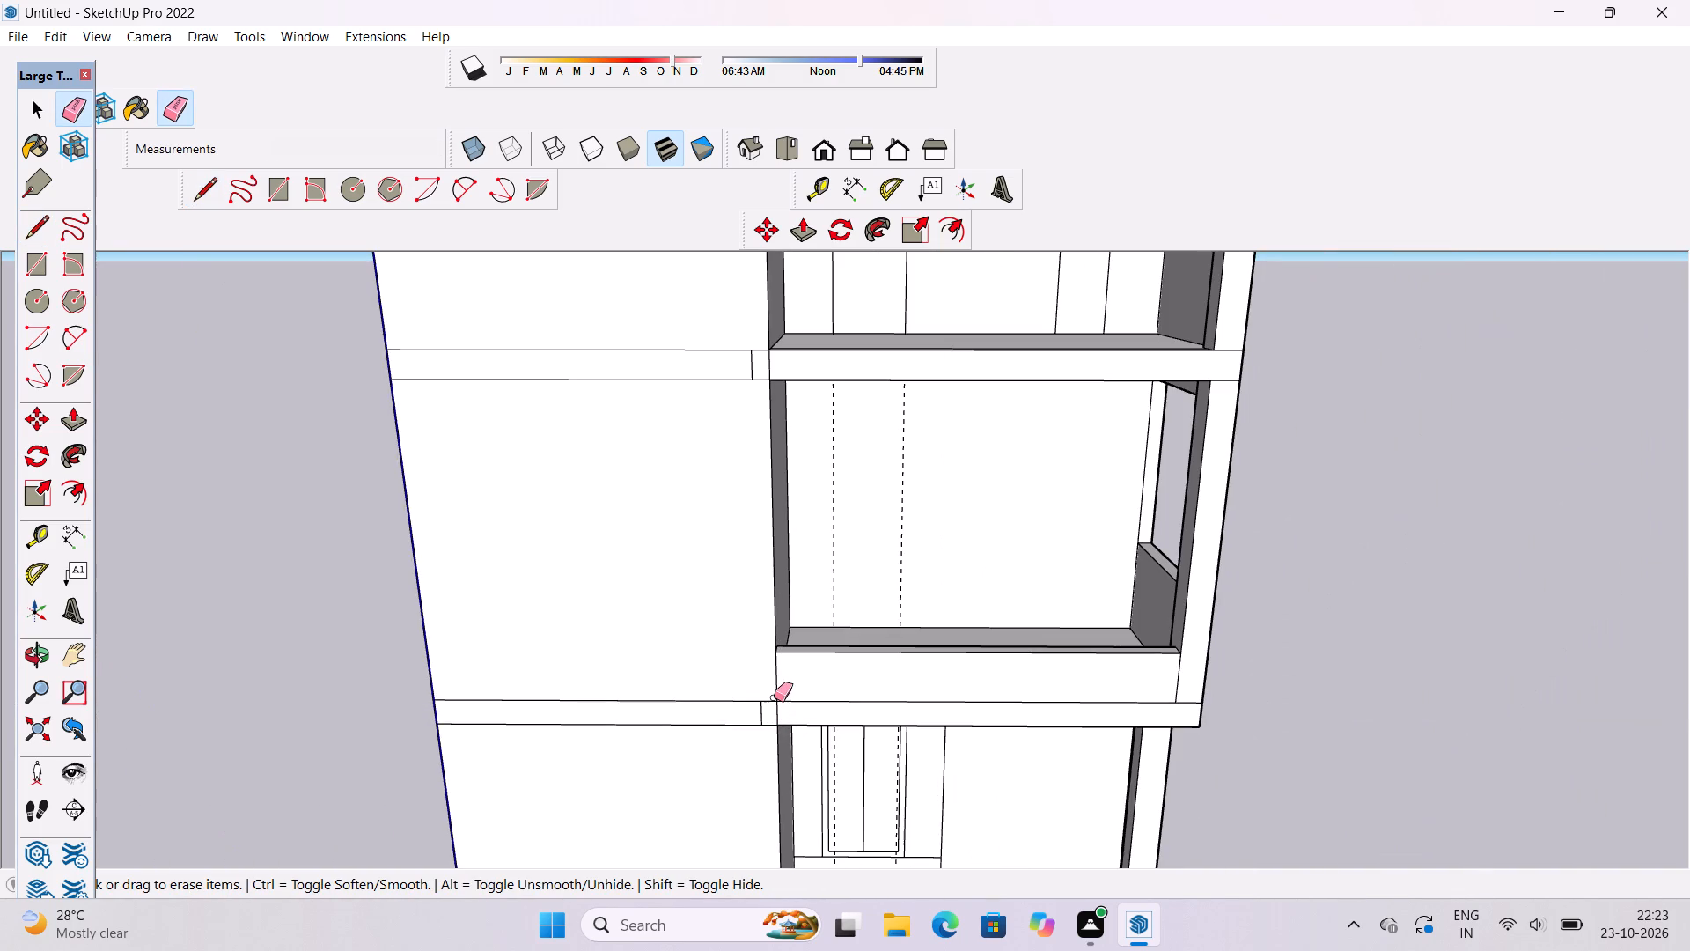
scroll(792, 775, "down", 5)
scroll(826, 735, "up", 3)
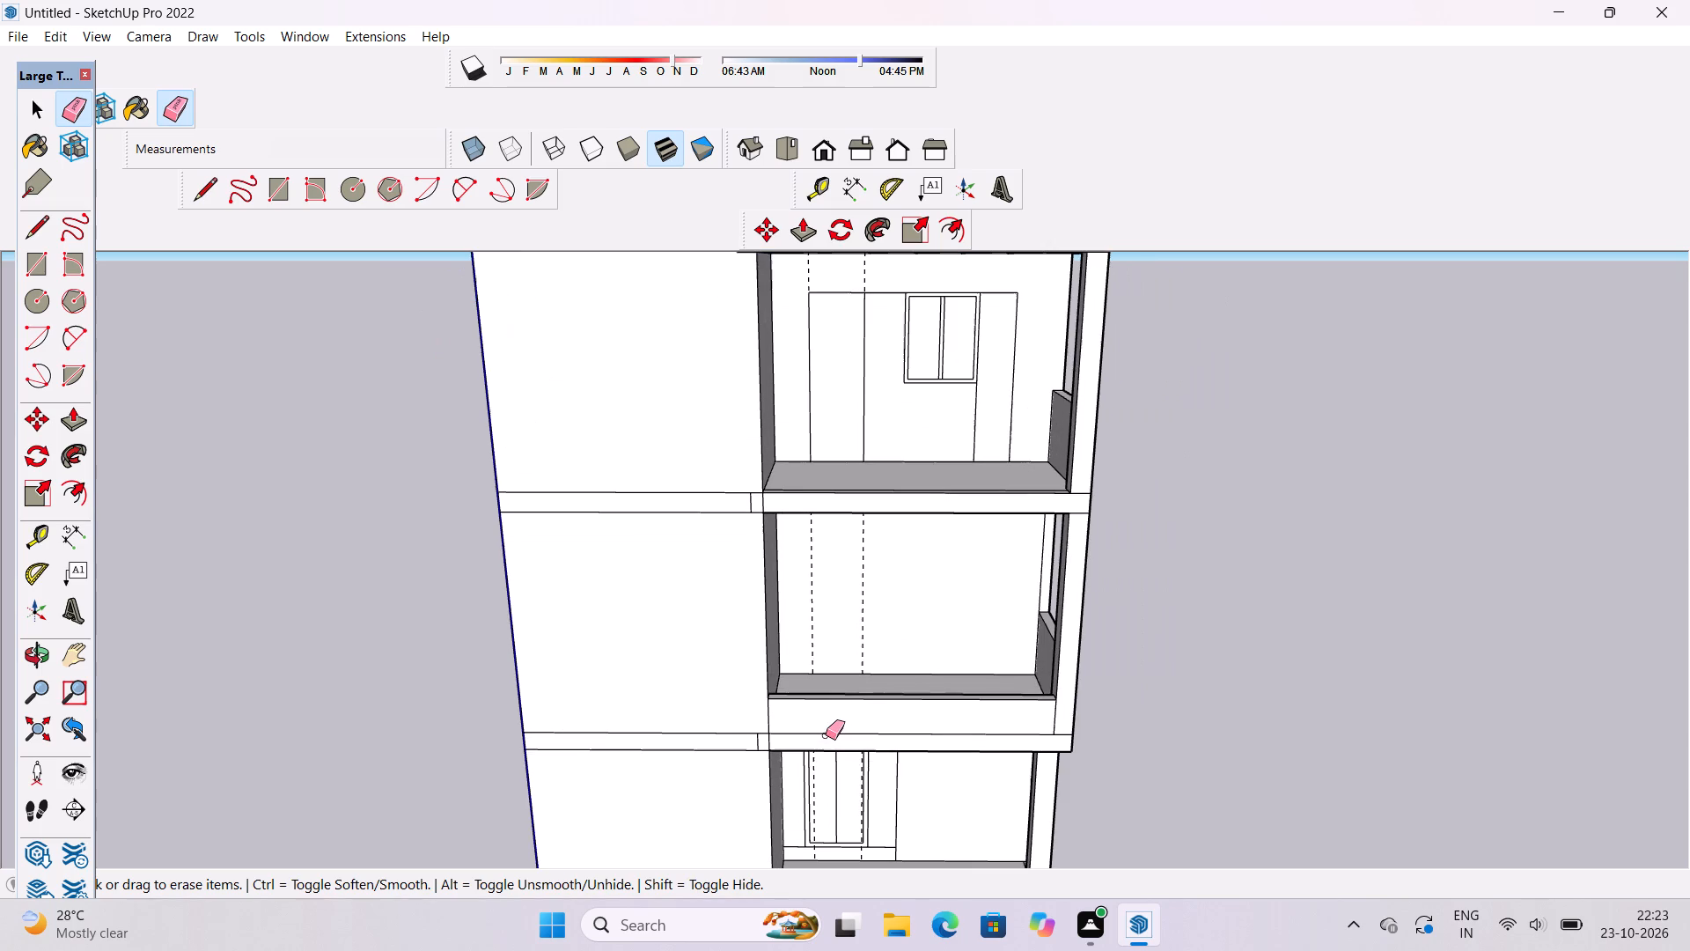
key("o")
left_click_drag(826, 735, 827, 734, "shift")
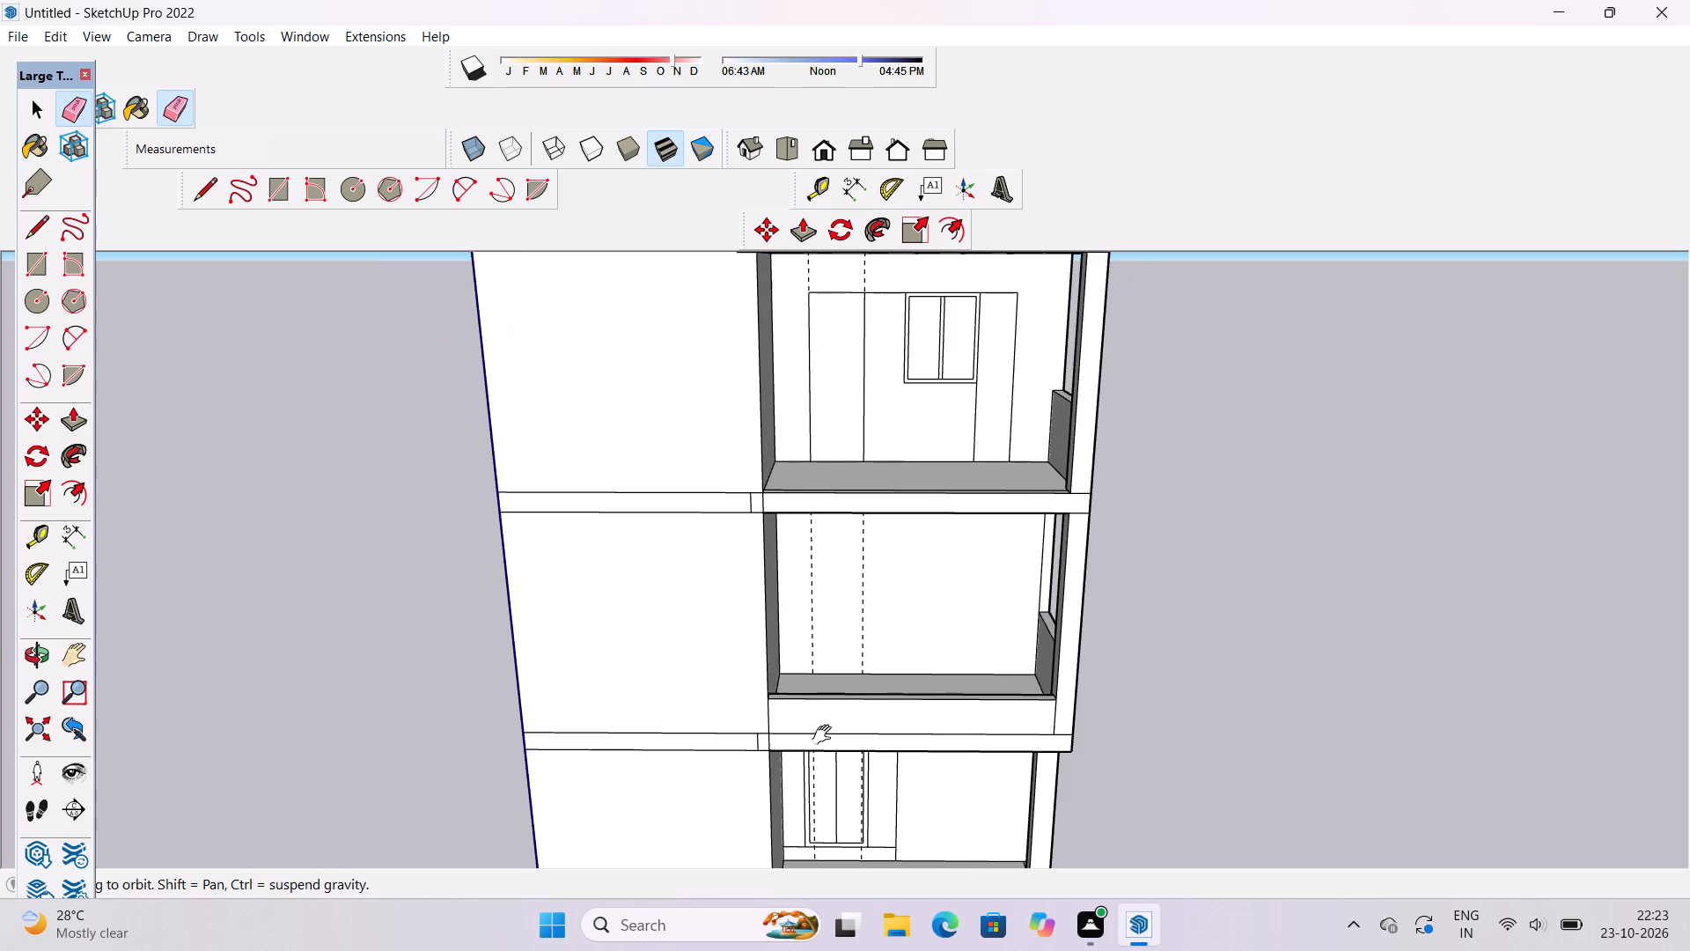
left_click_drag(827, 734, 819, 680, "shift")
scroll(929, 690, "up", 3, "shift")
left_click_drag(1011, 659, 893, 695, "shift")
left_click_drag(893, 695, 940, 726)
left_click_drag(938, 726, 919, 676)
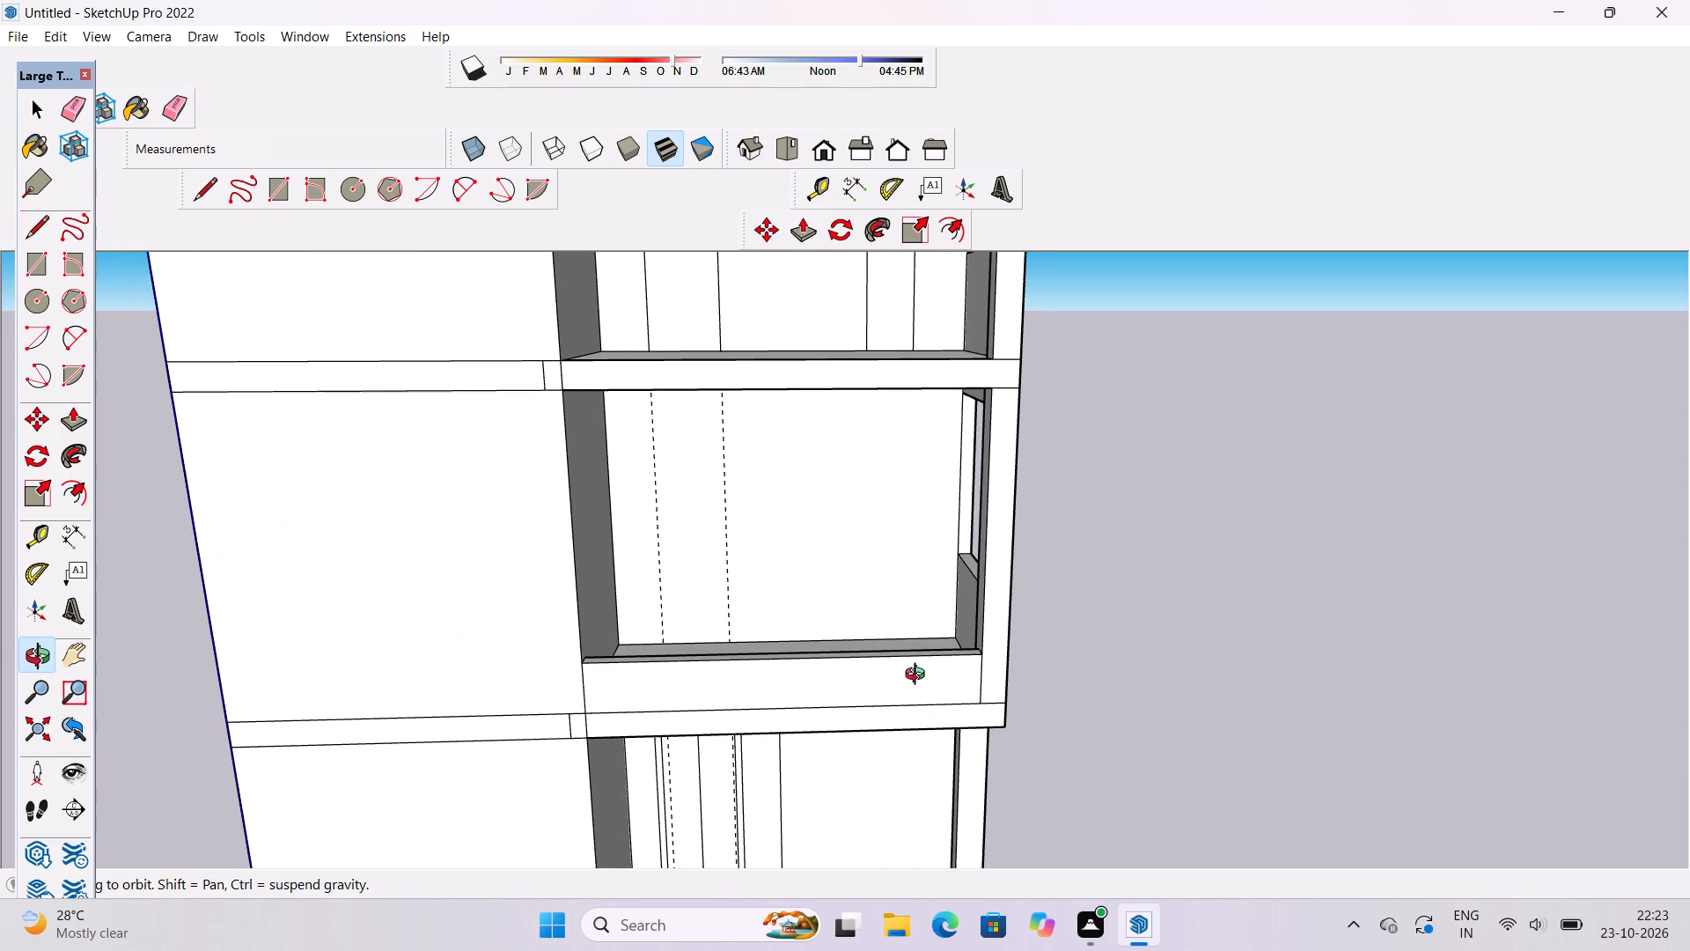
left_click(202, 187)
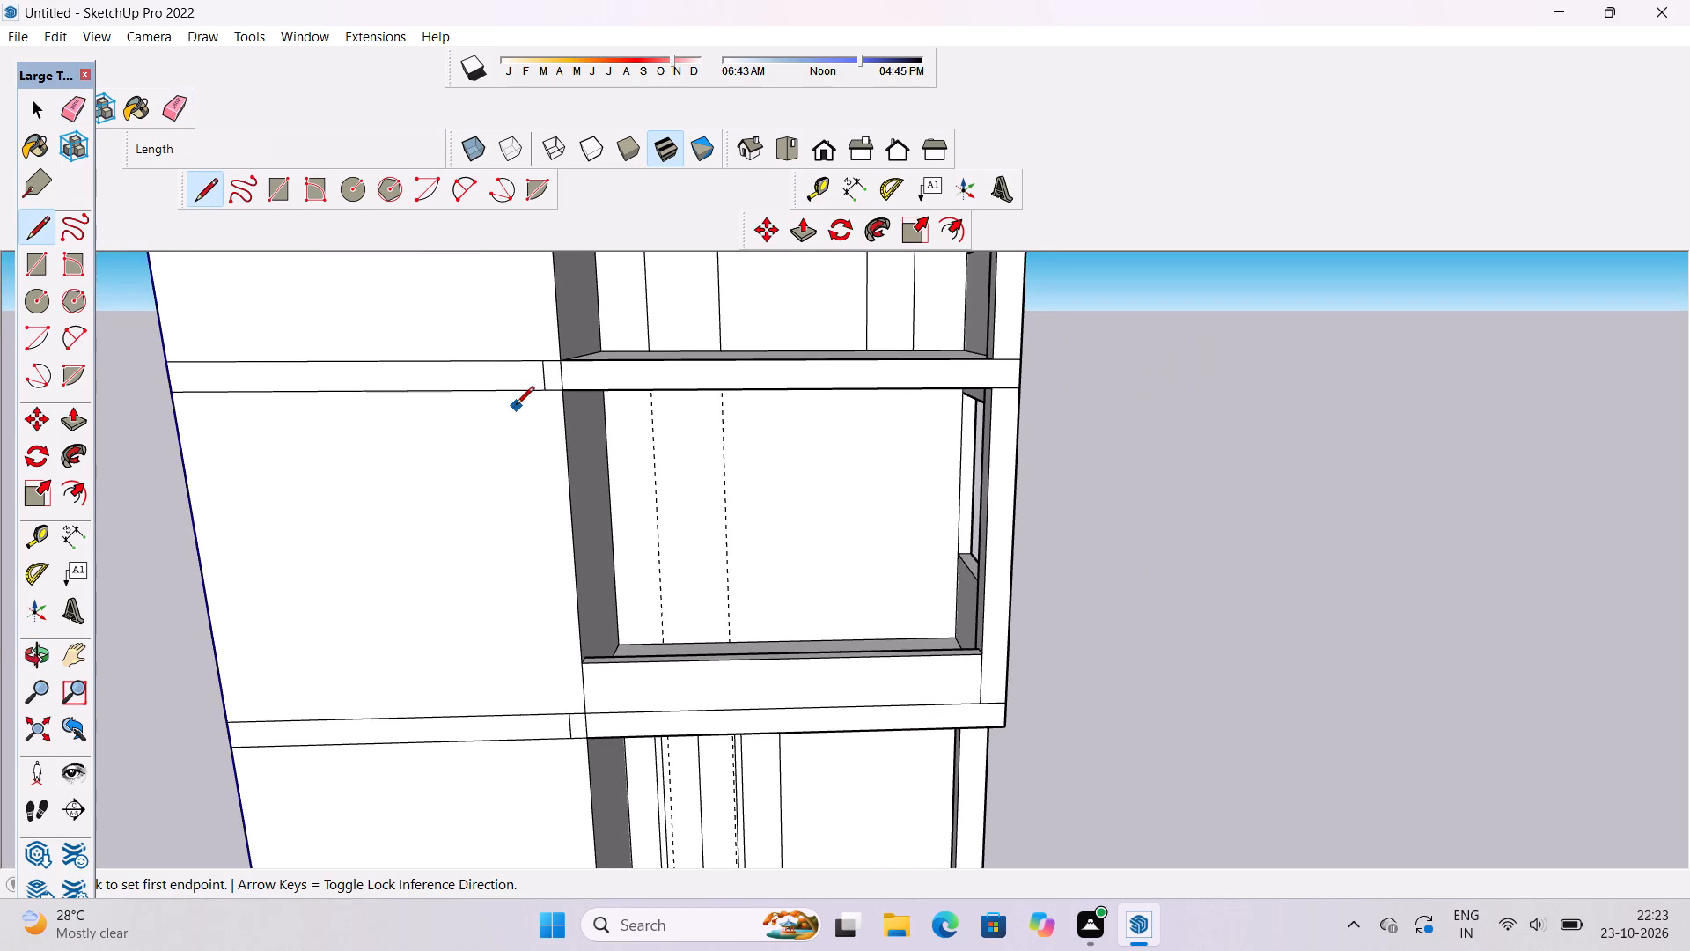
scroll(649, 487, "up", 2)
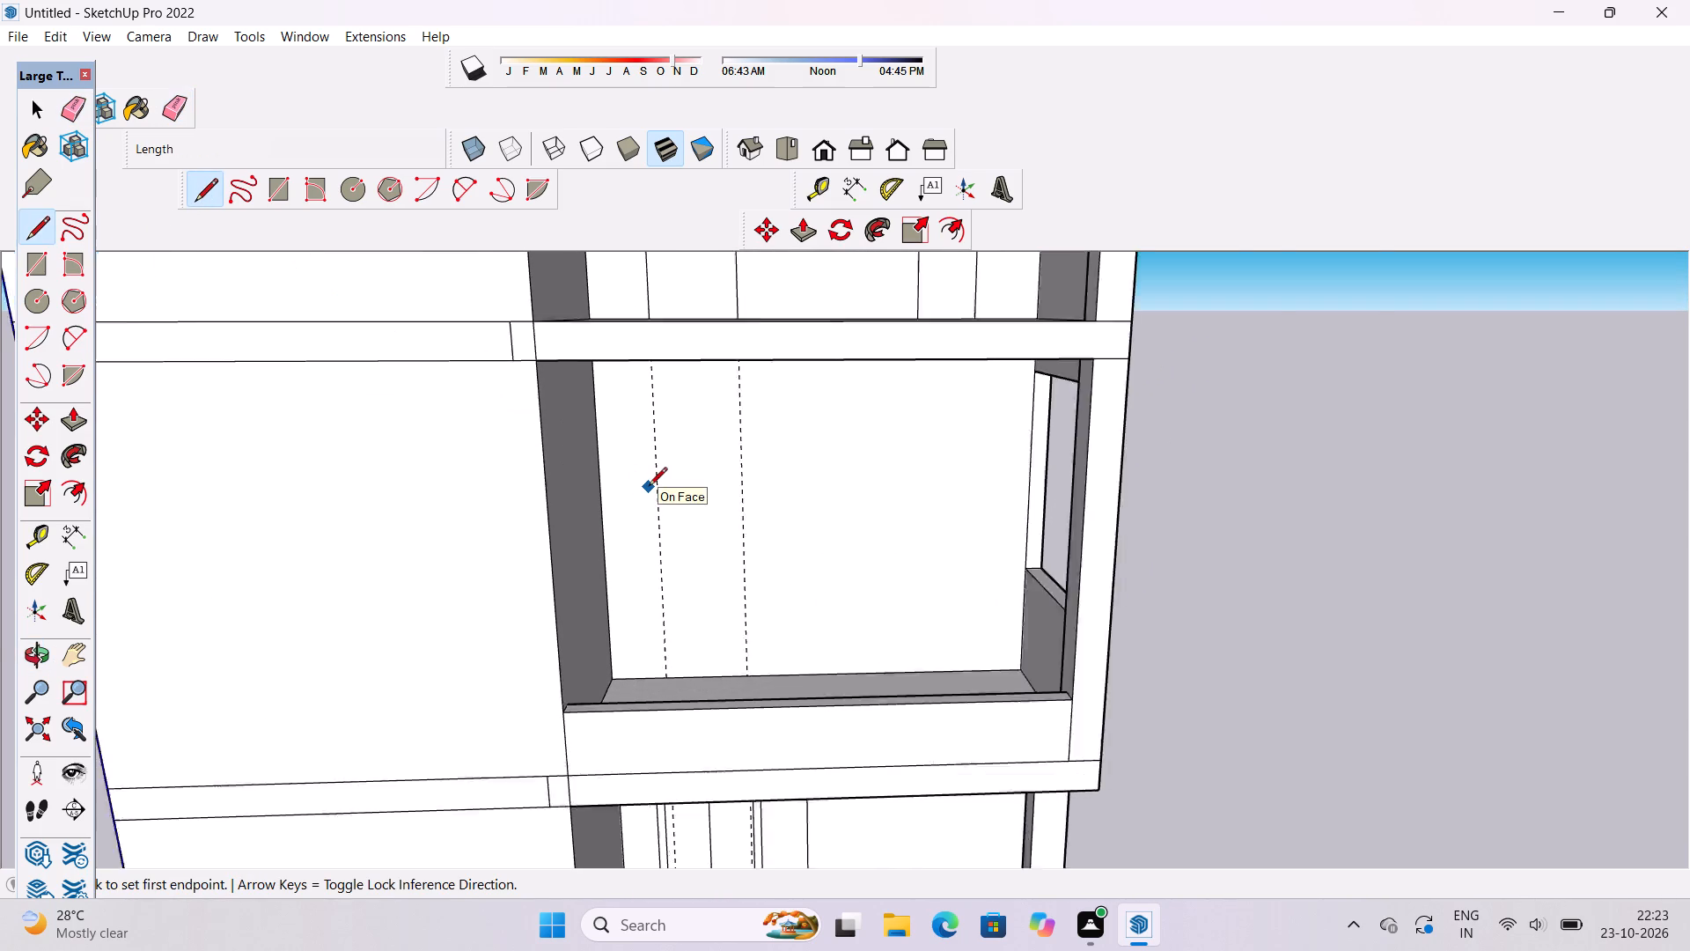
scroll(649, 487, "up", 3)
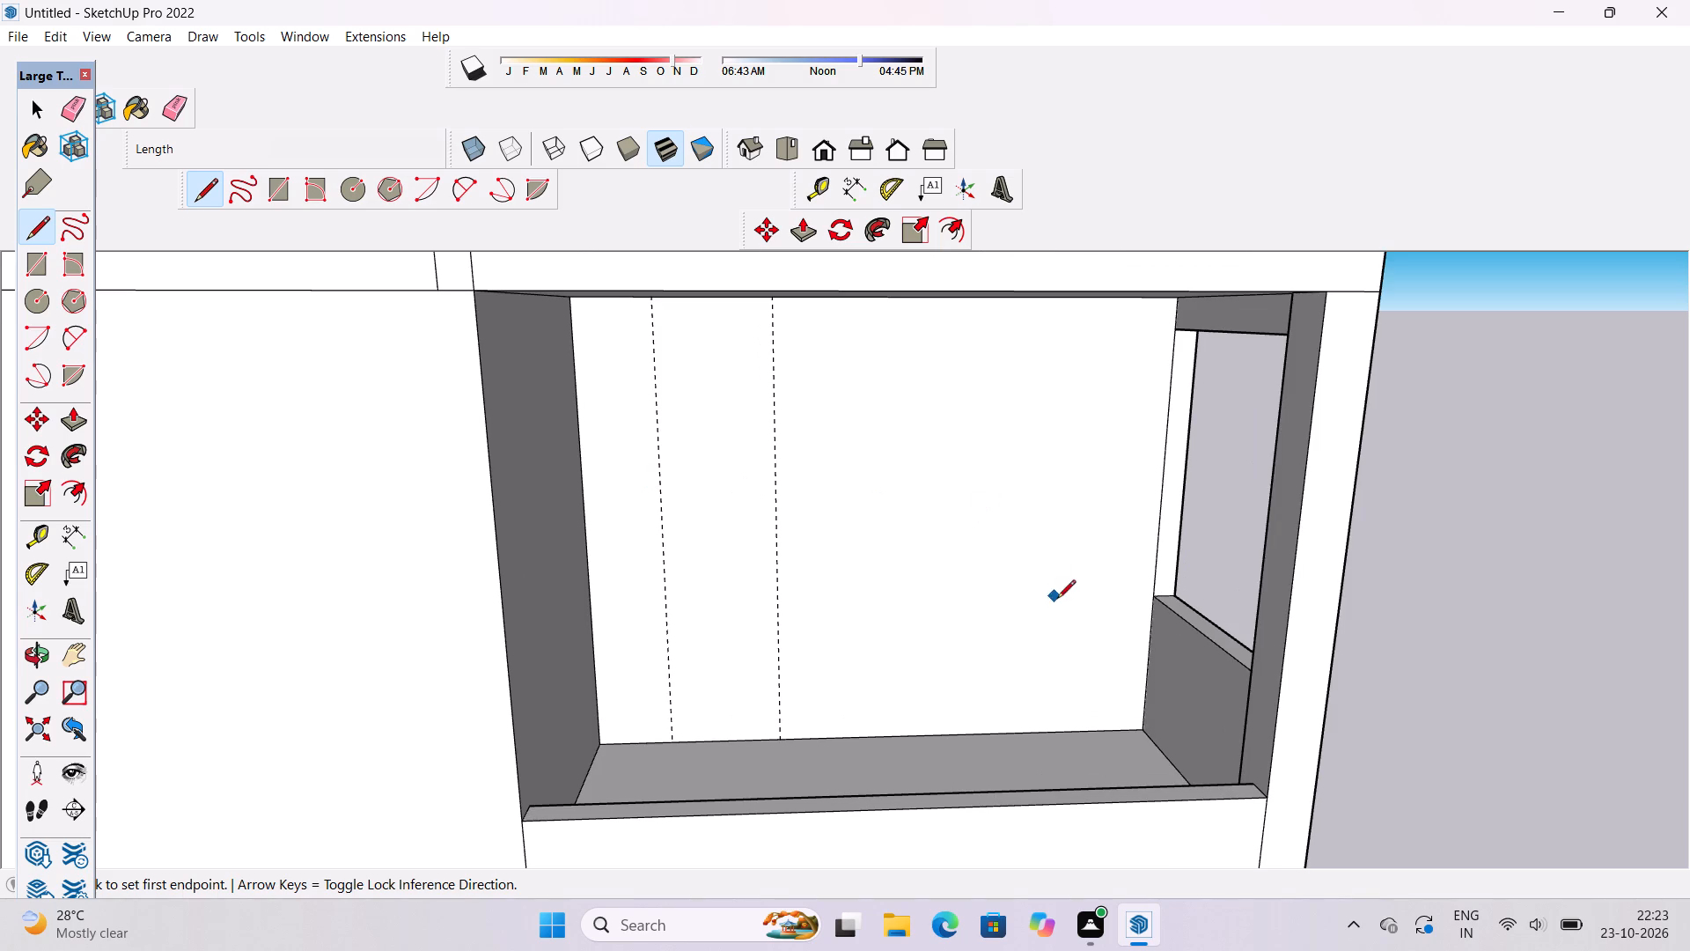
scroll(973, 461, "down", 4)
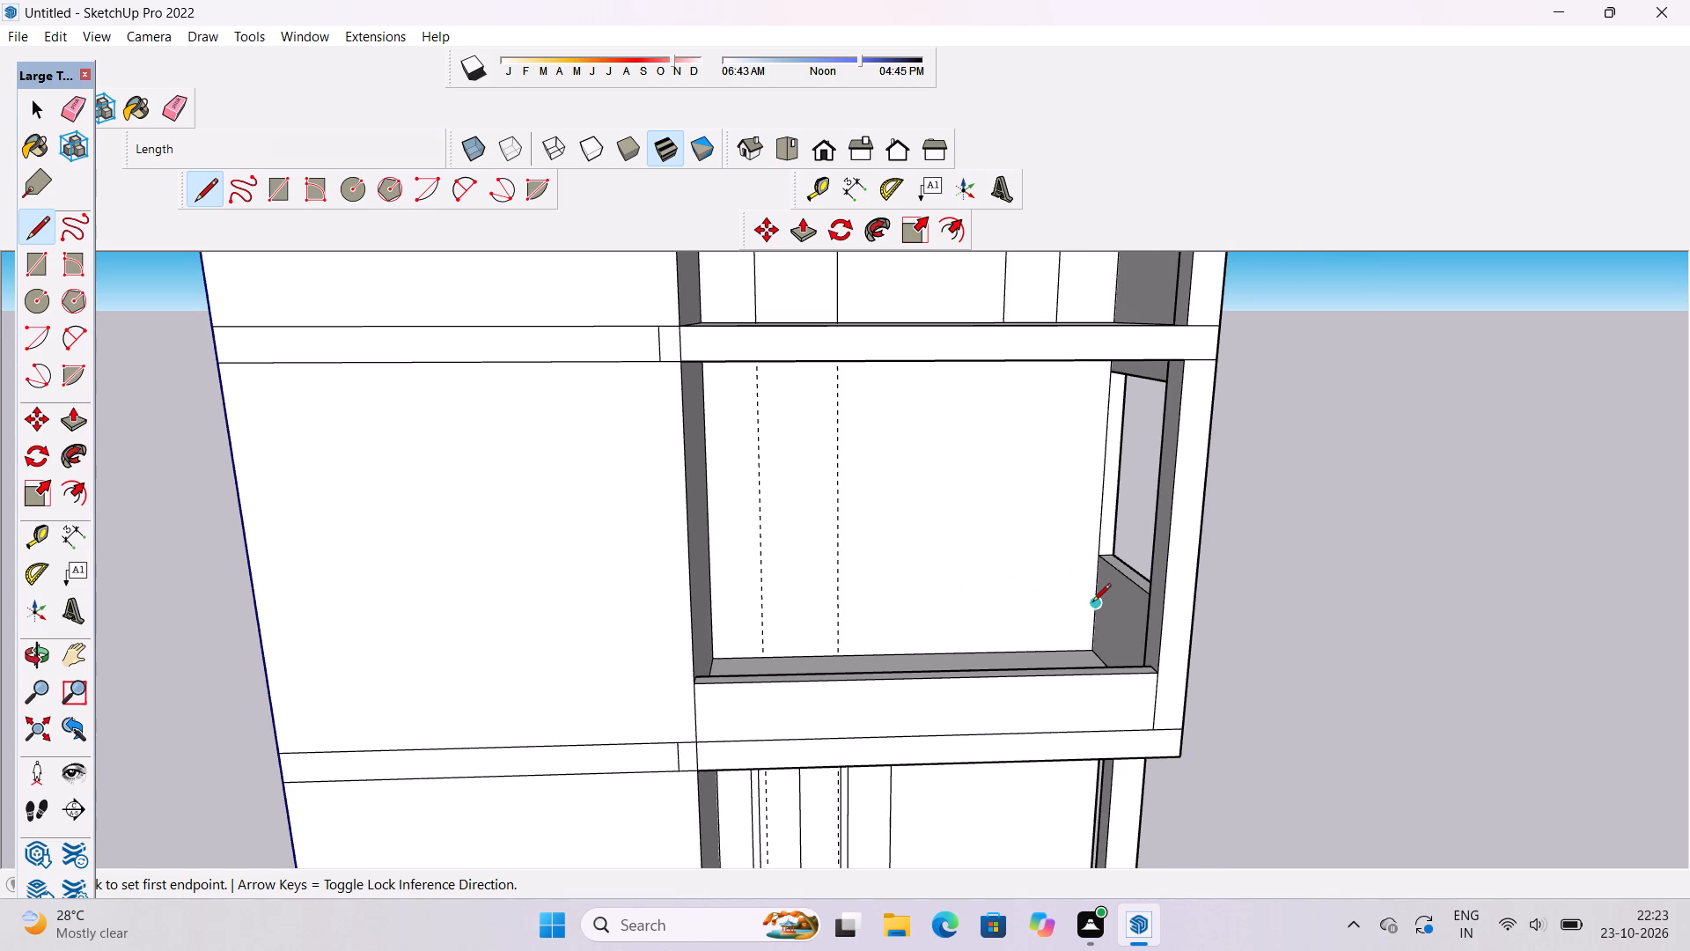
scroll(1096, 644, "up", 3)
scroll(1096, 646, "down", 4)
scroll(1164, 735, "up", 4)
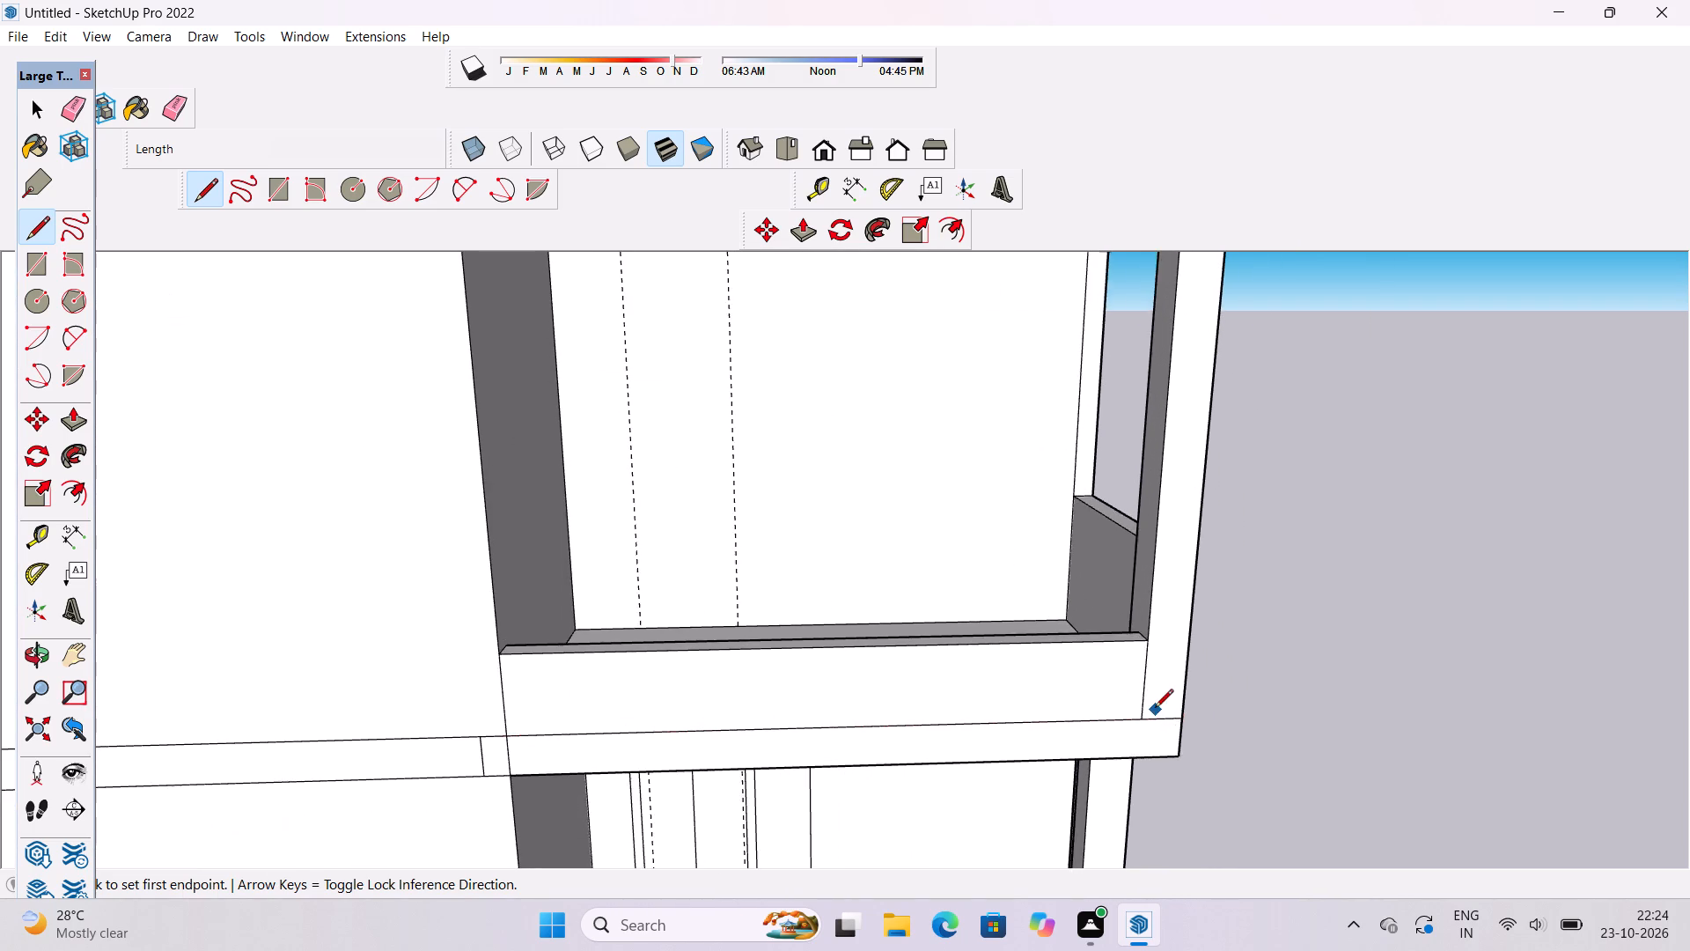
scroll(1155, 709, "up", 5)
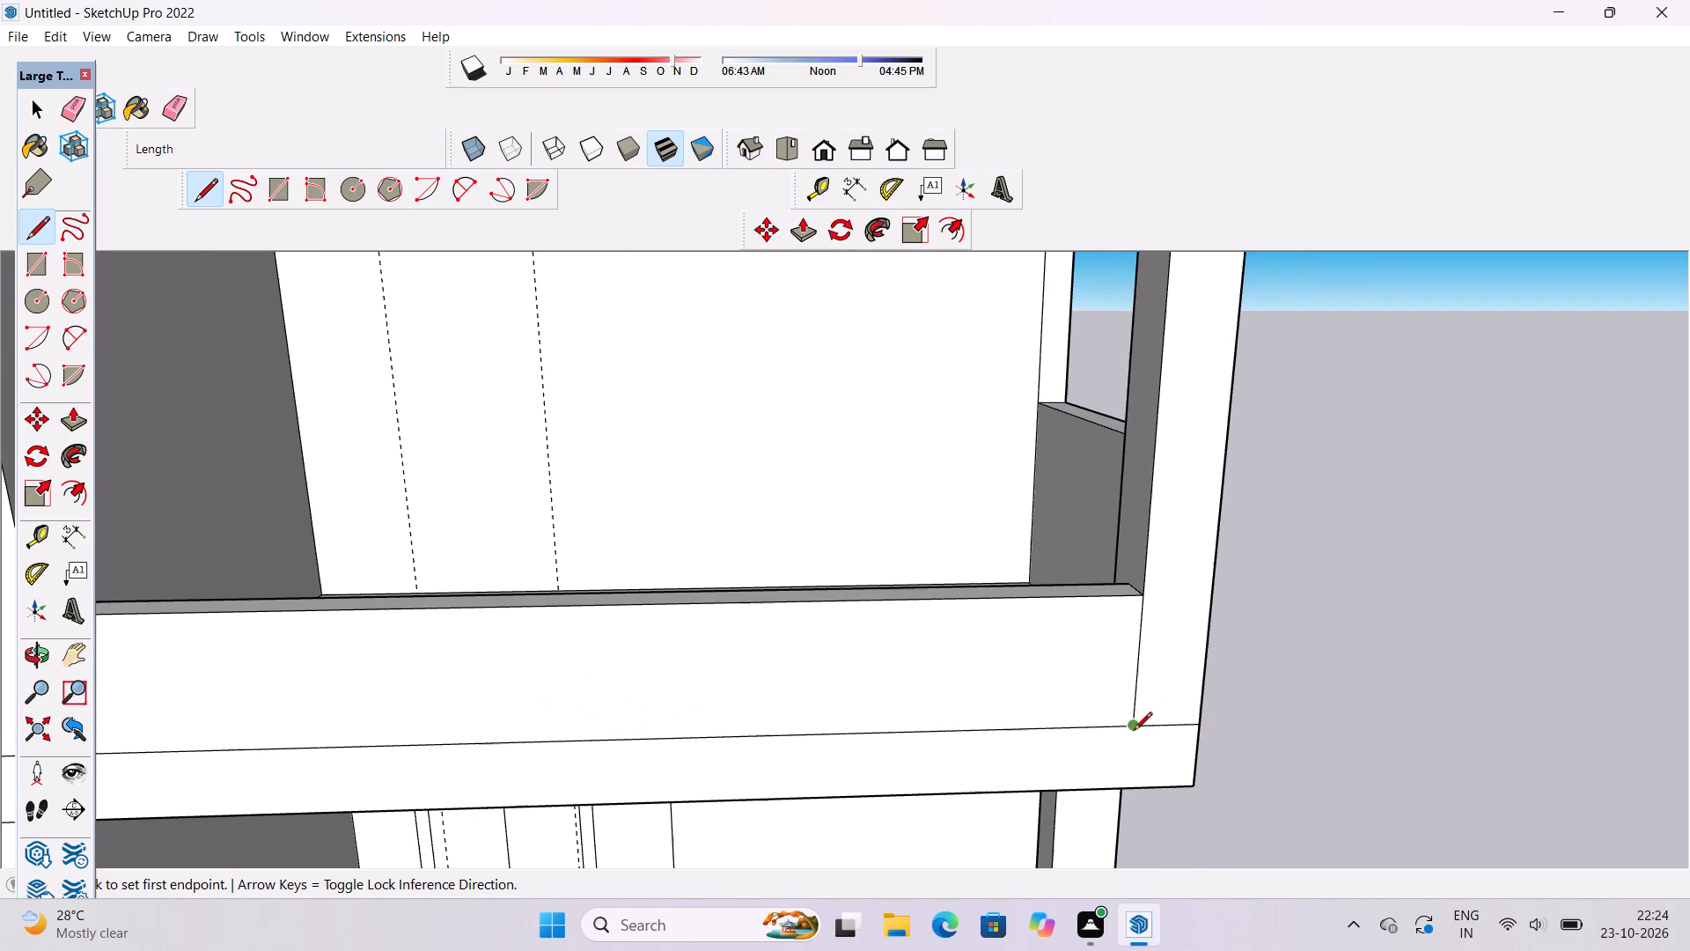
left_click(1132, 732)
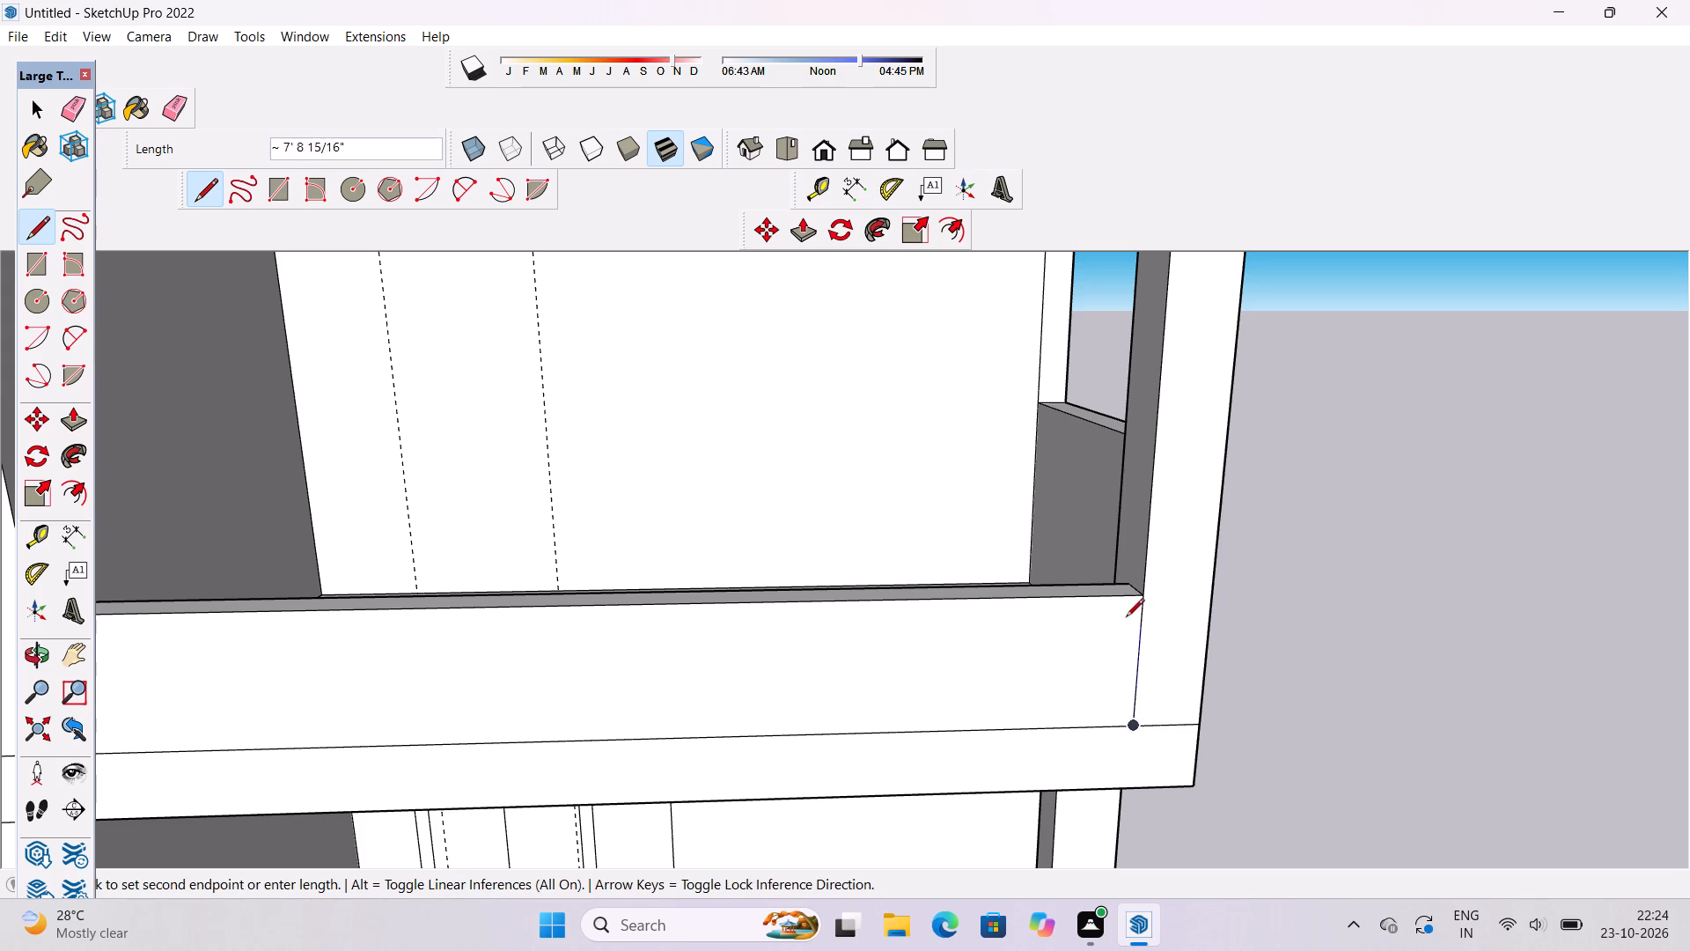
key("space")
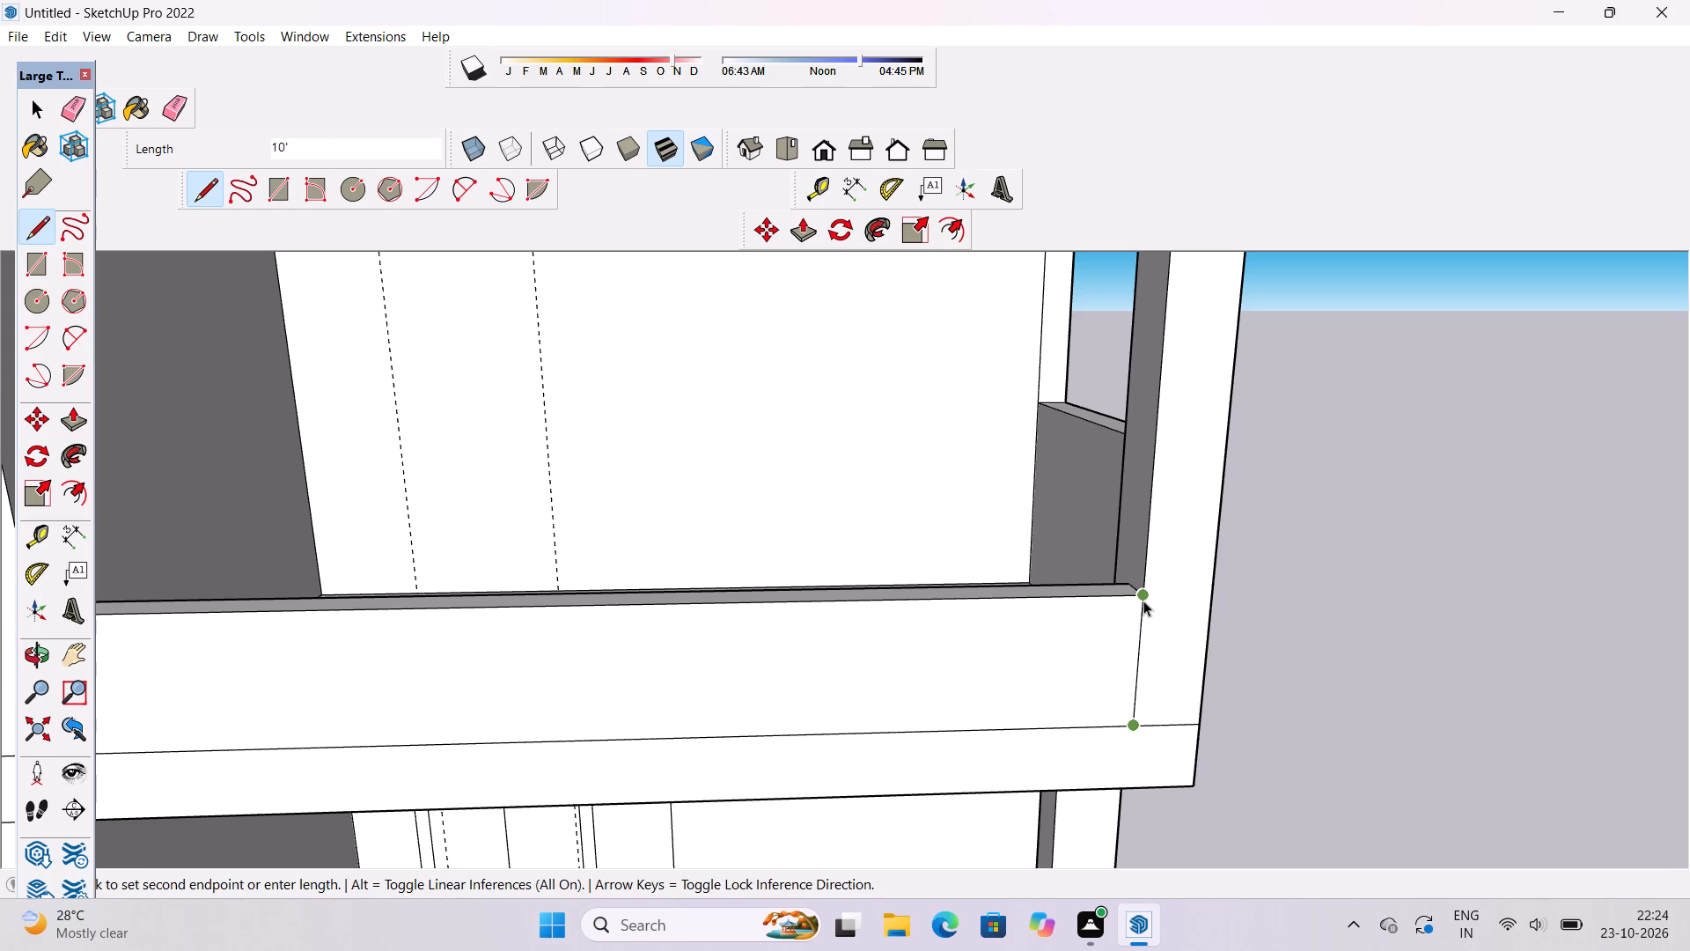
Examine the front floor bands, the balcony openings and the top-storey balcony wall from several angles.
type("o")
scroll(1143, 601, "down", 6)
left_click_drag(1064, 538, 1114, 689, "shift")
scroll(1113, 688, "down", 6)
left_click_drag(810, 634, 931, 734)
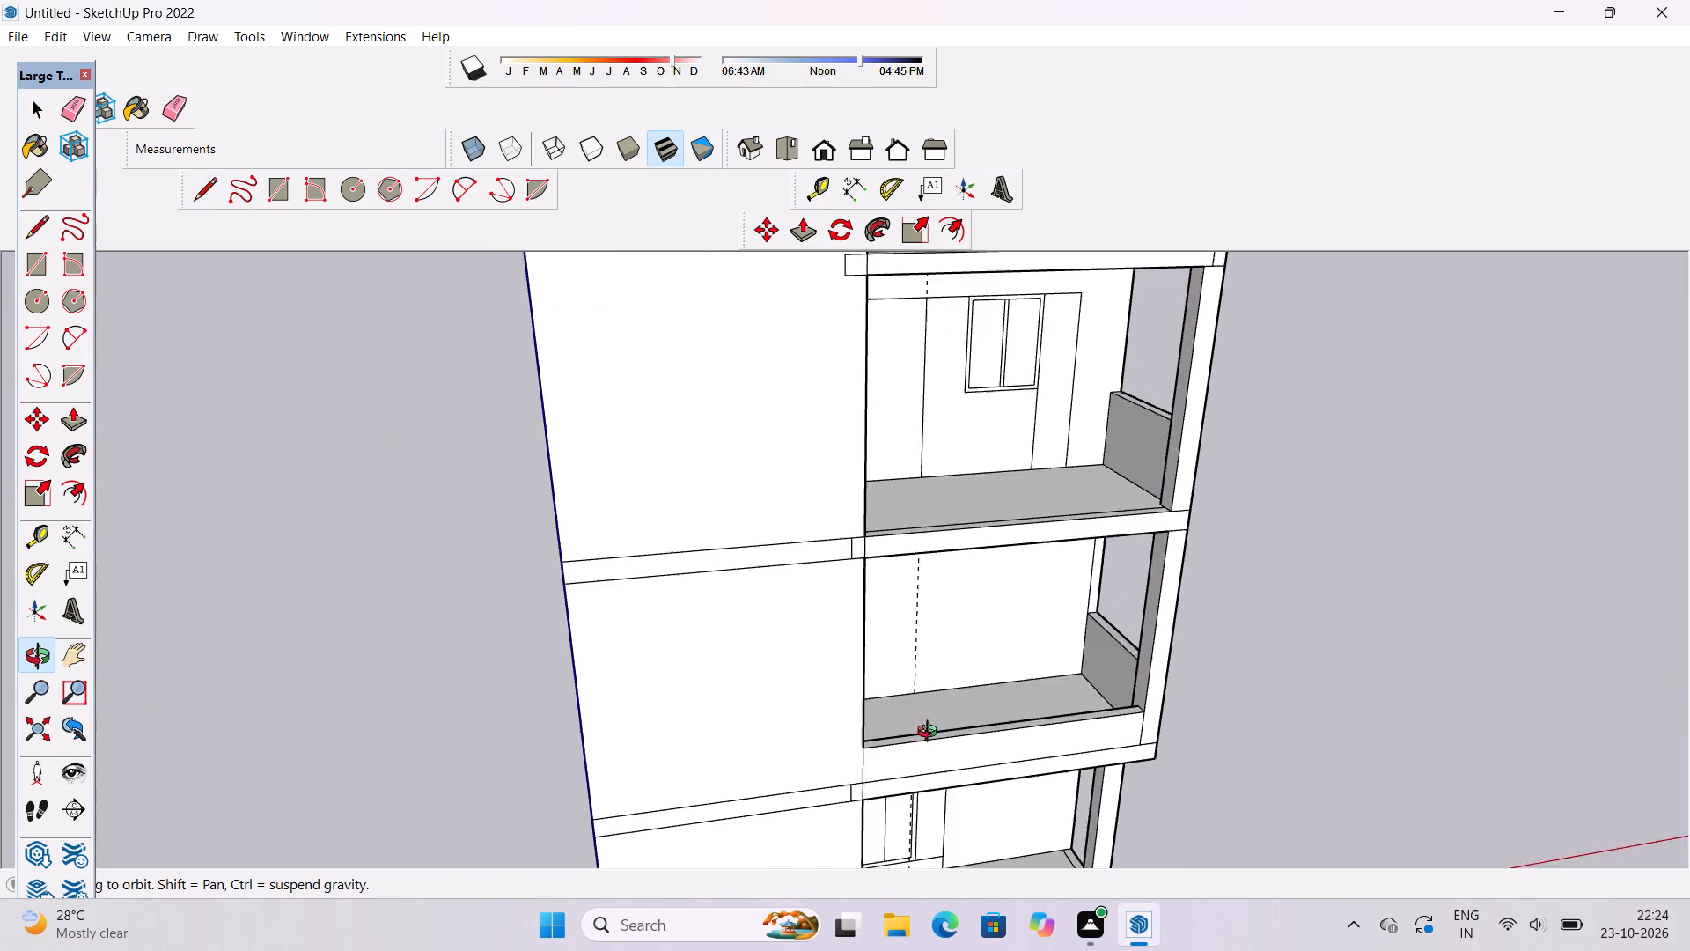
left_click_drag(931, 734, 935, 735)
scroll(1052, 539, "up", 2)
left_click_drag(1058, 534, 965, 641, "shift")
left_click_drag(983, 648, 863, 527)
left_click_drag(819, 529, 849, 608, "shift")
left_click_drag(849, 608, 794, 556)
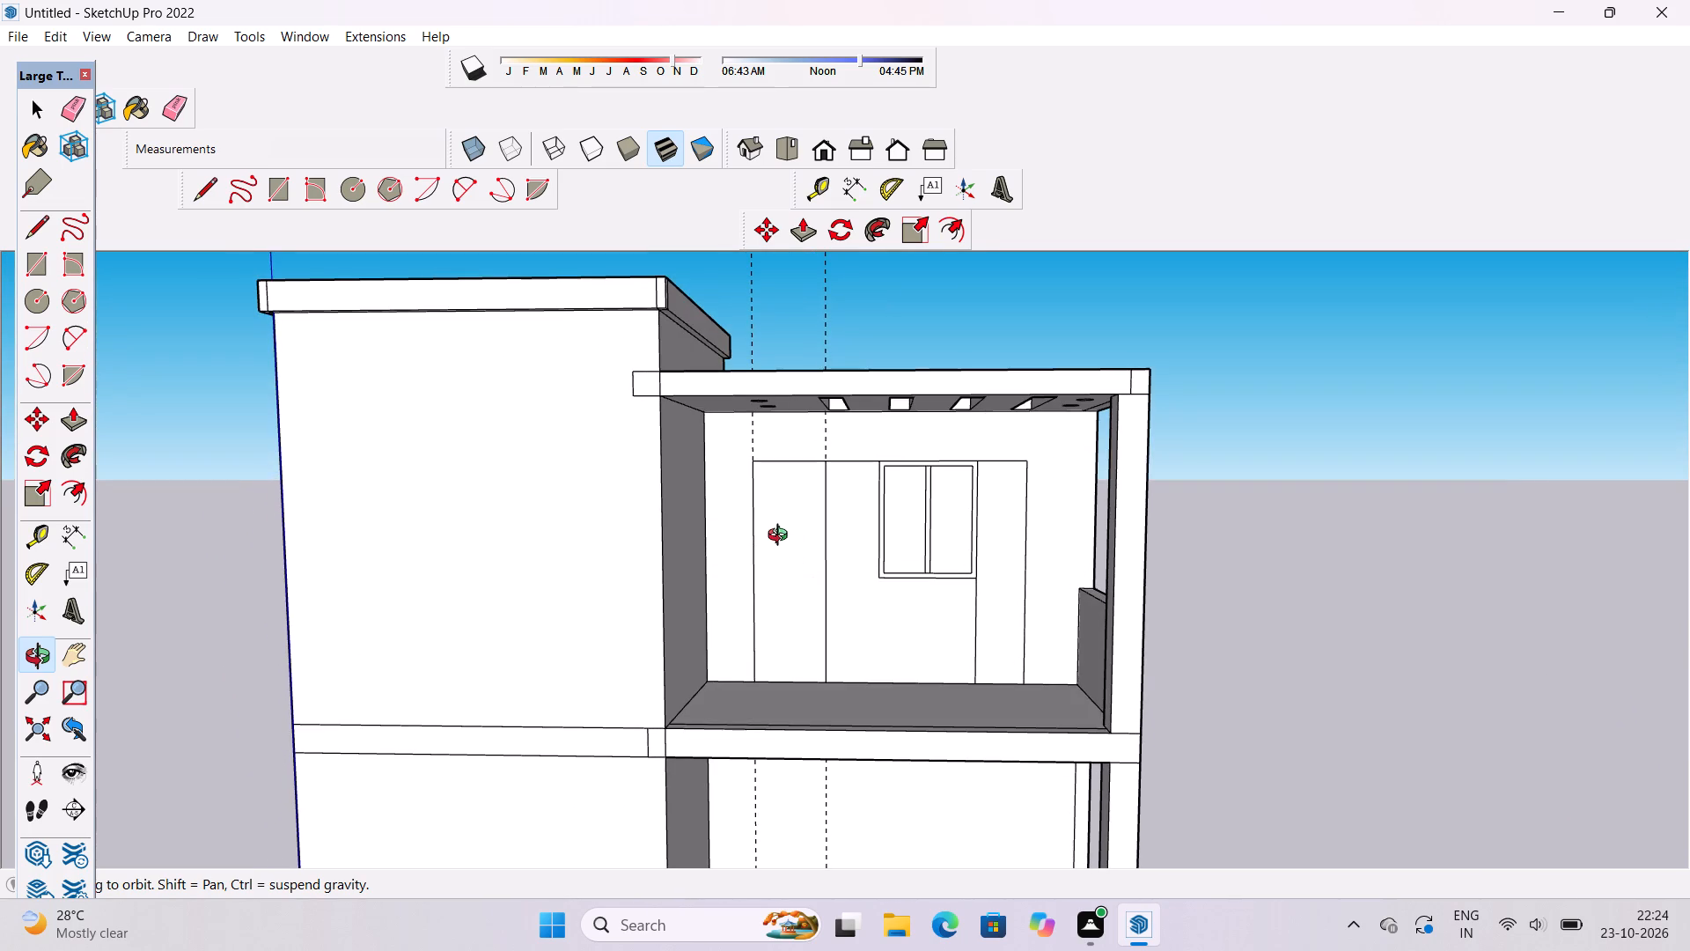
scroll(770, 509, "down", 3)
scroll(775, 483, "up", 4, "shift")
left_click_drag(757, 488, 775, 515)
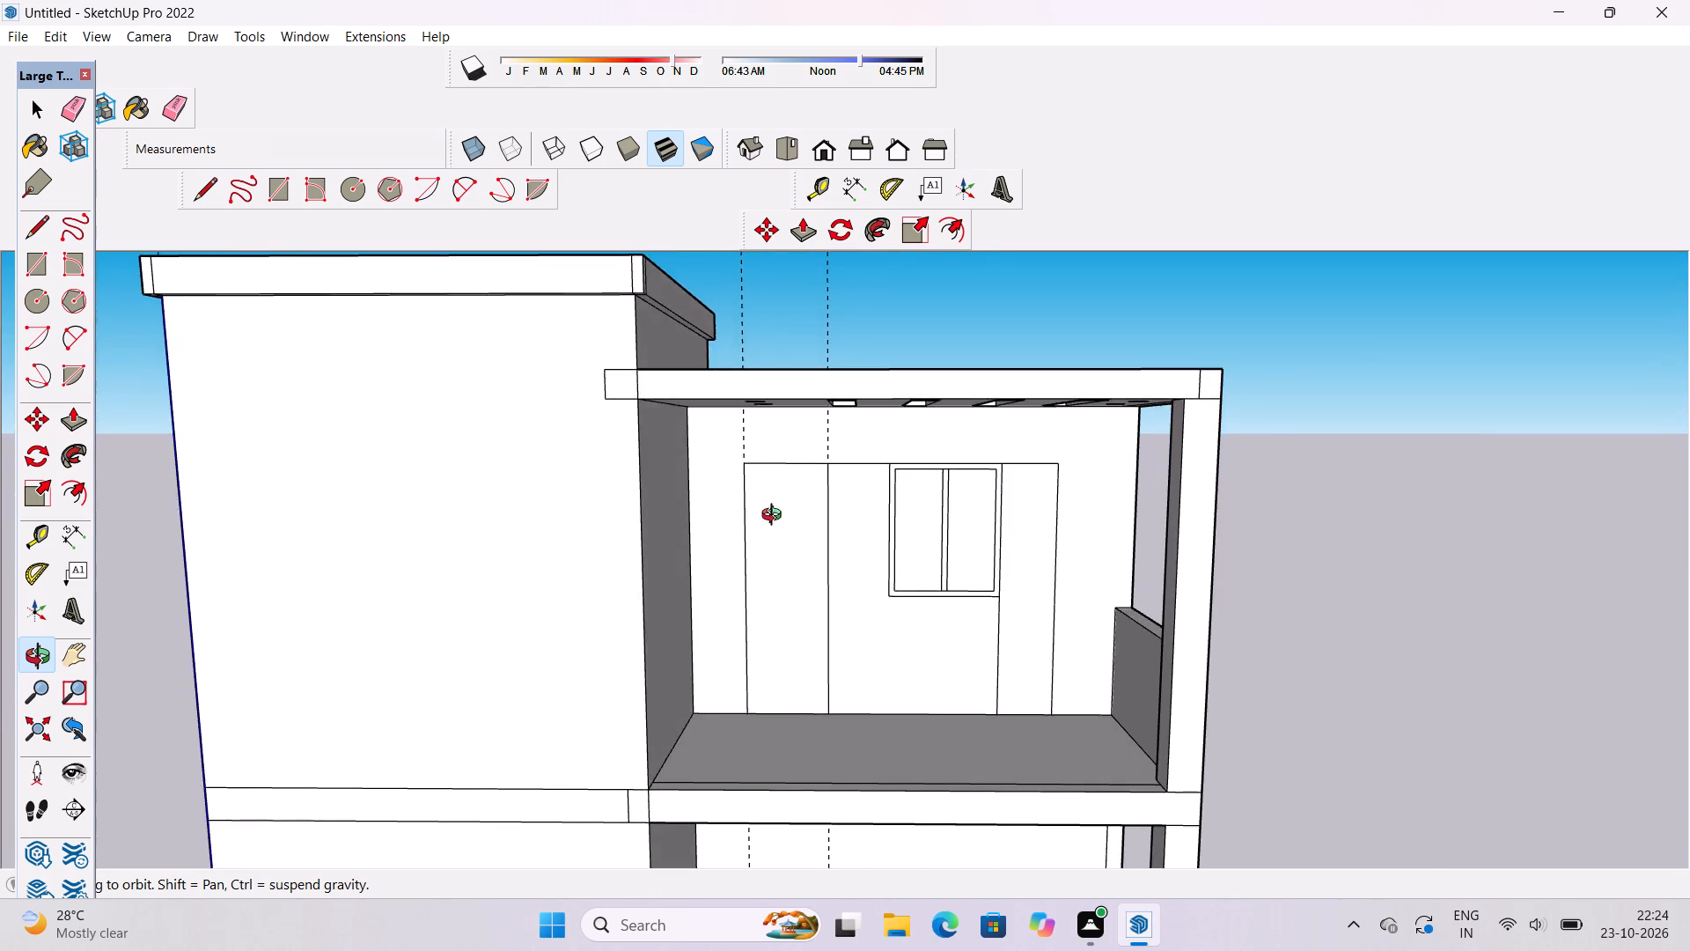
scroll(775, 517, "up", 3)
left_click_drag(775, 520, 774, 544, "shift")
left_click_drag(773, 548, 773, 522)
Erase the door outline's window-side vertical line and the guide along it on the top-storey balcony wall.
key("e")
scroll(788, 544, "up", 3)
left_click_drag(869, 489, 863, 510)
scroll(819, 466, "down", 6)
Place a vertical guide about 17' 5" from the door outline's remaining vertical edge, toward the window on the top-storey wall.
key("space")
type("t")
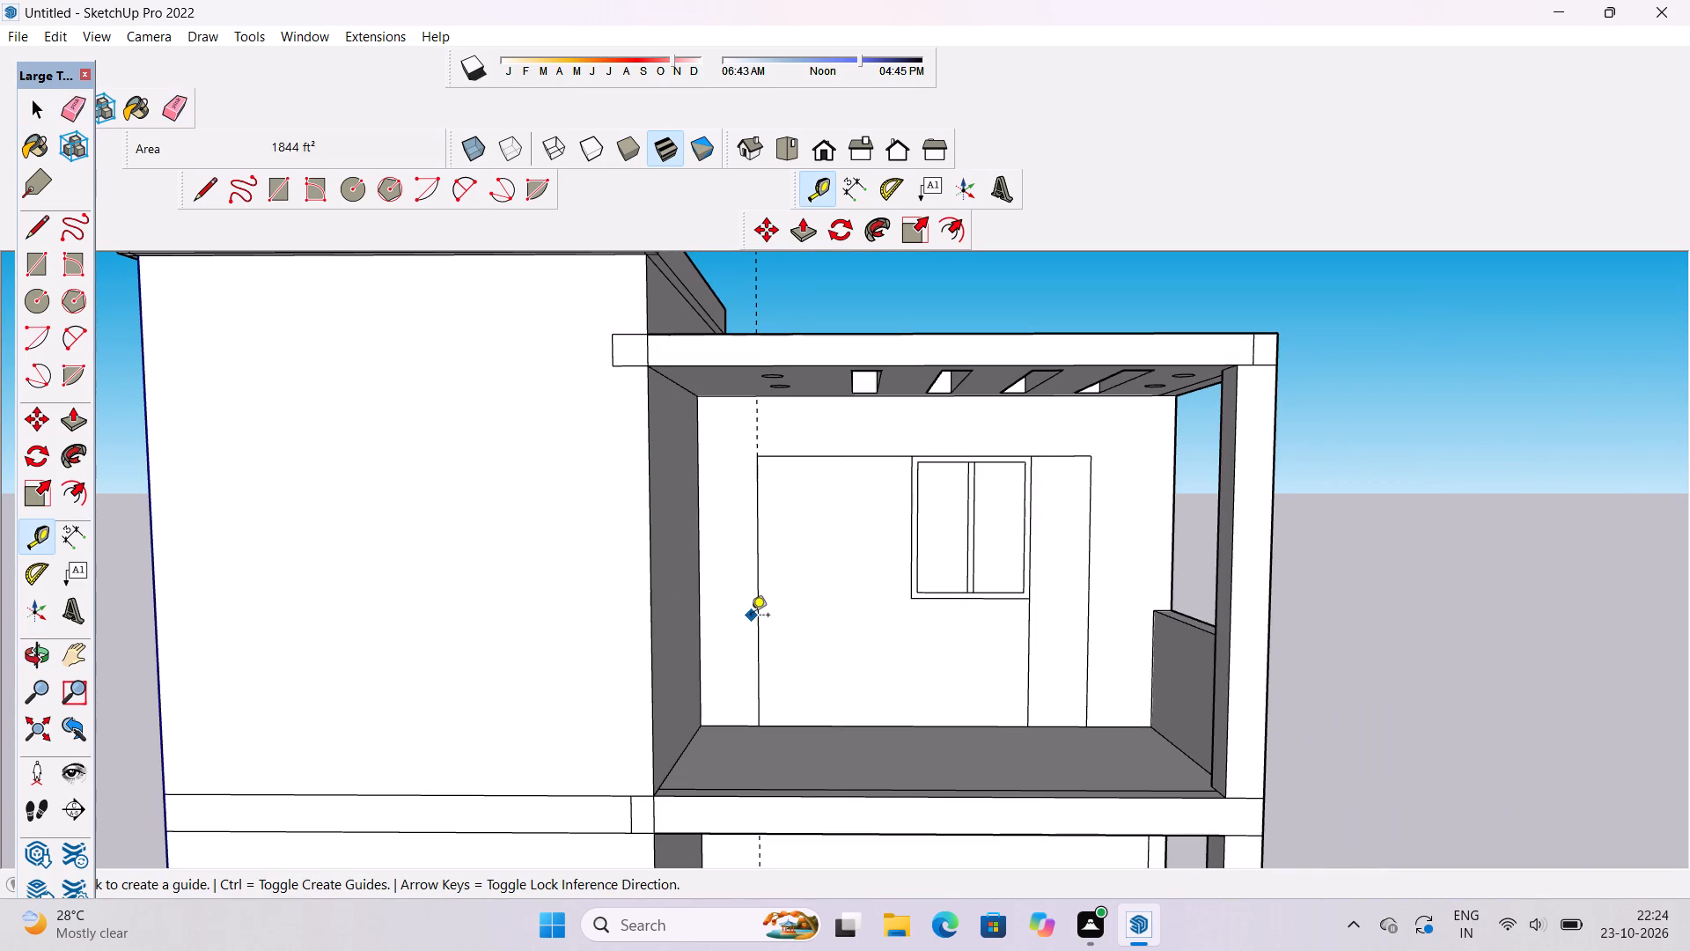
left_click(760, 595)
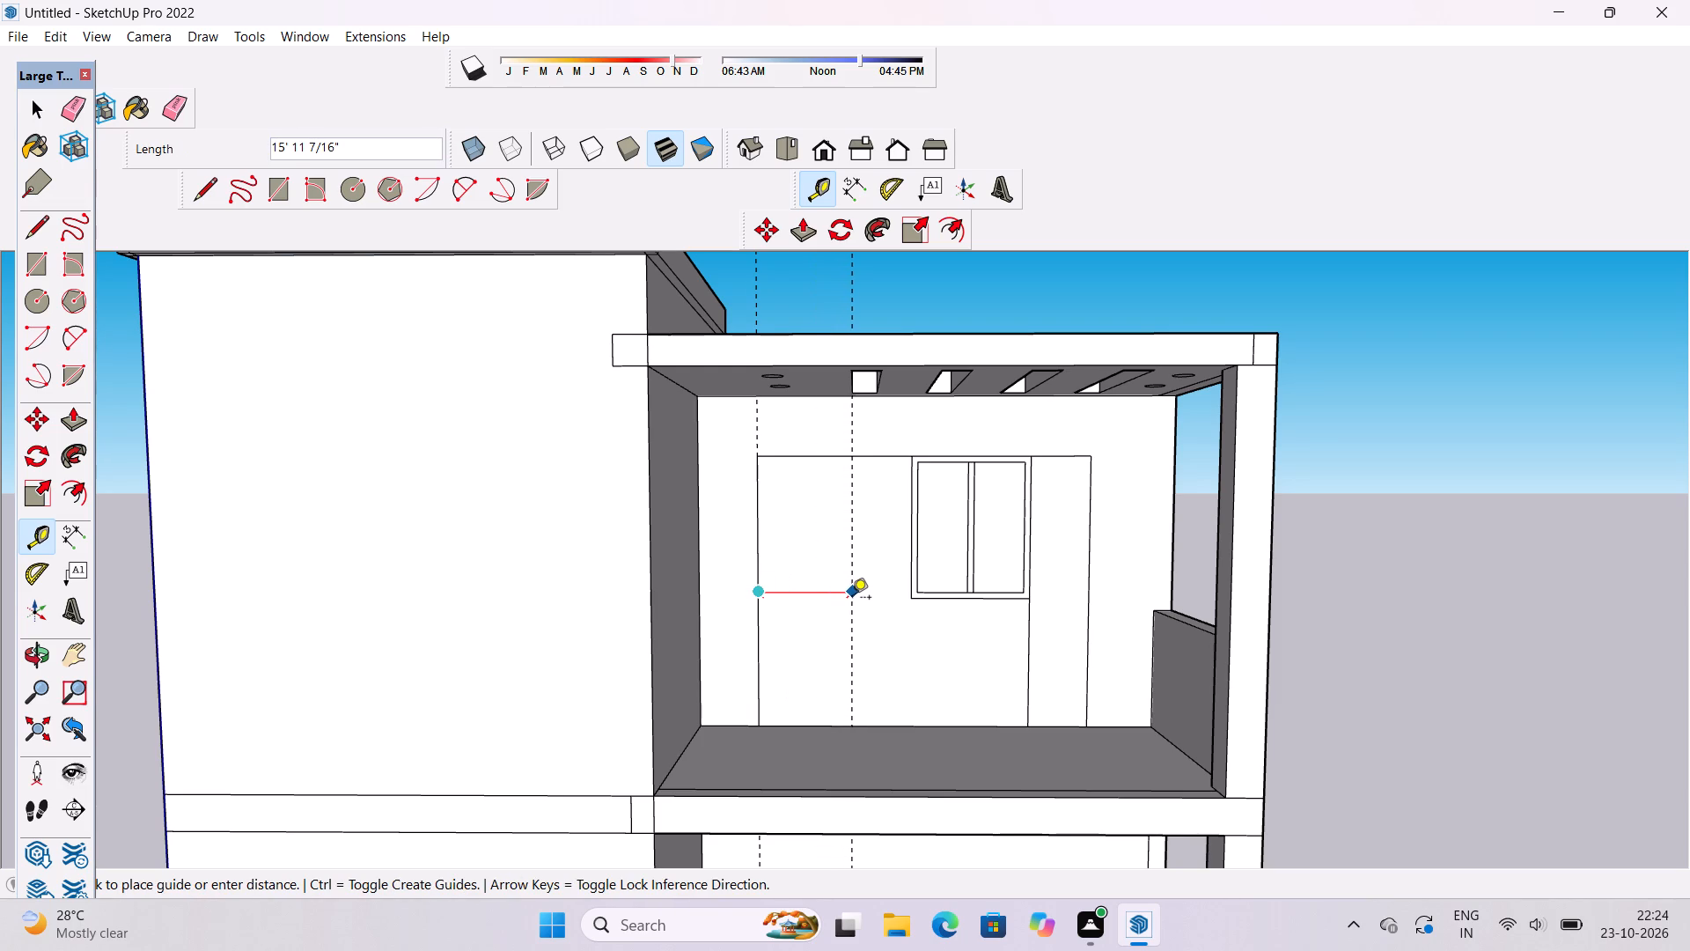
left_click(861, 595)
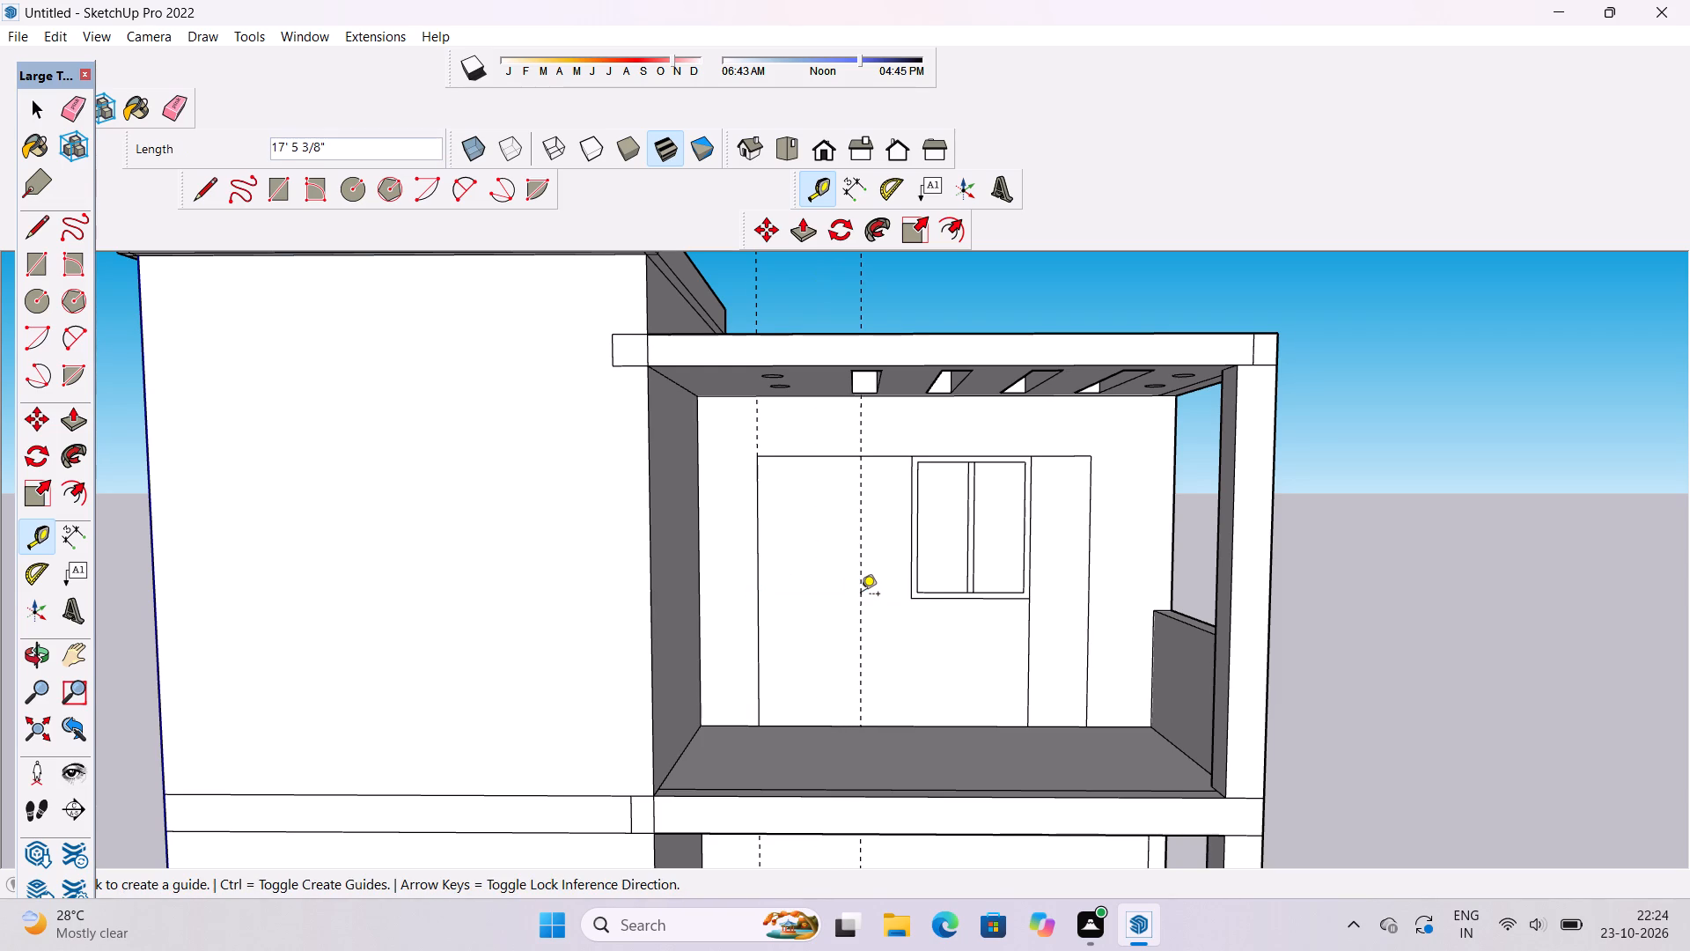
Draw a 46' vertical line along the new guide, from the balcony floor up to the door outline's top edge.
key("space")
type("l")
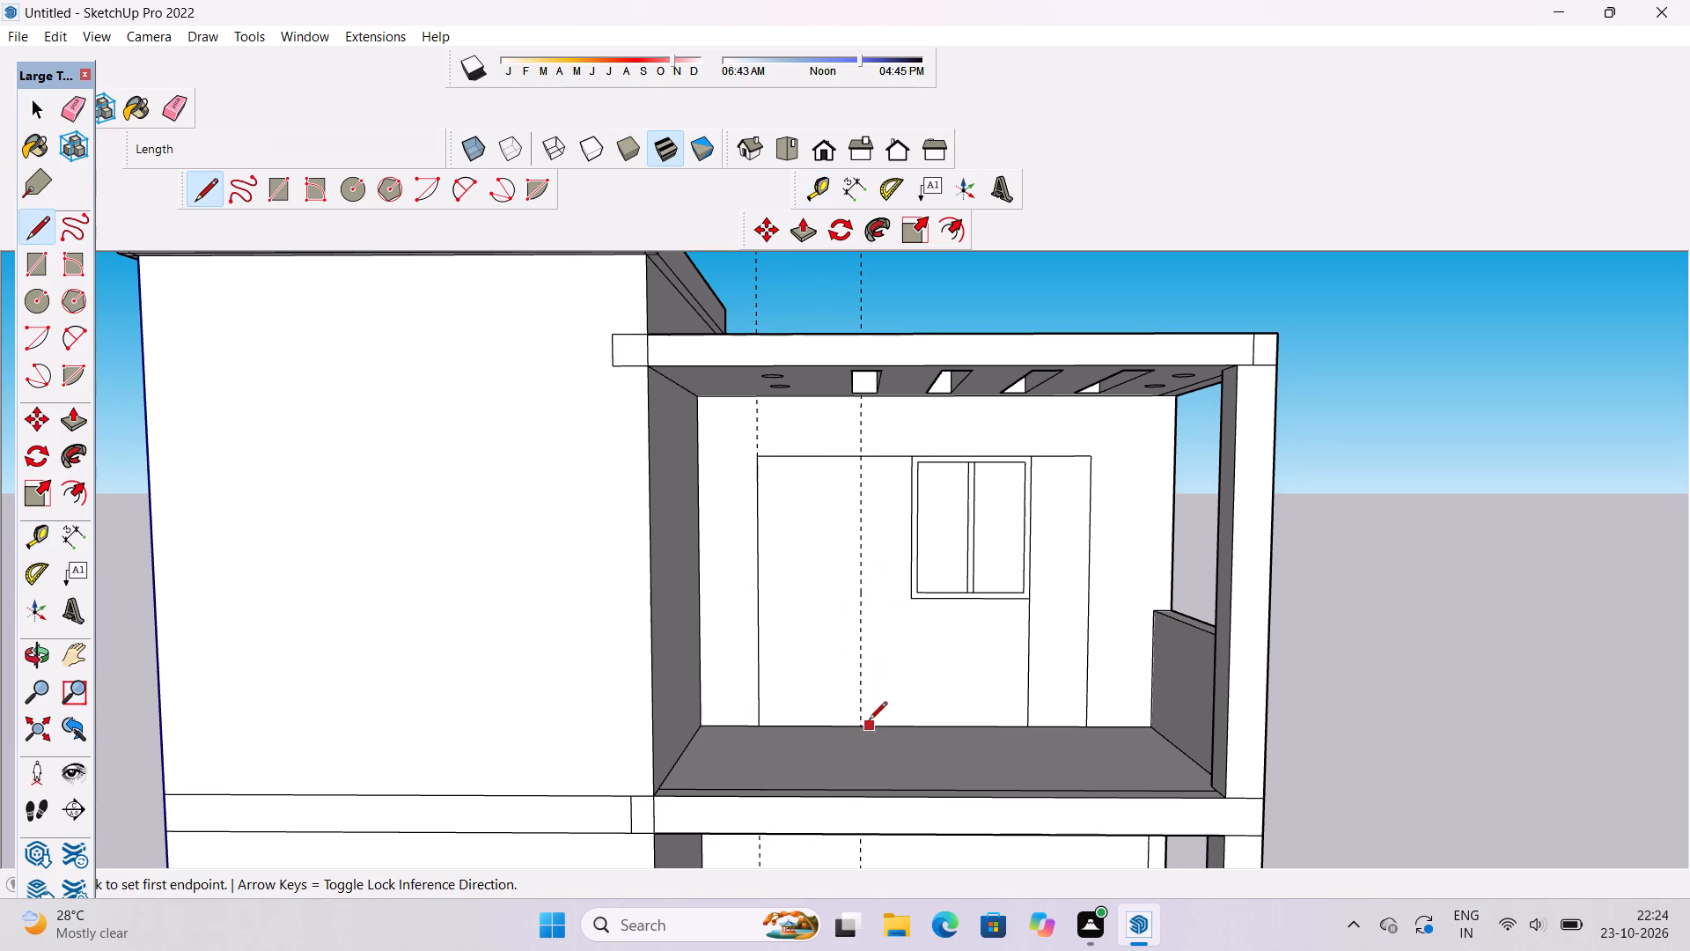
left_click(866, 724)
left_click(863, 458)
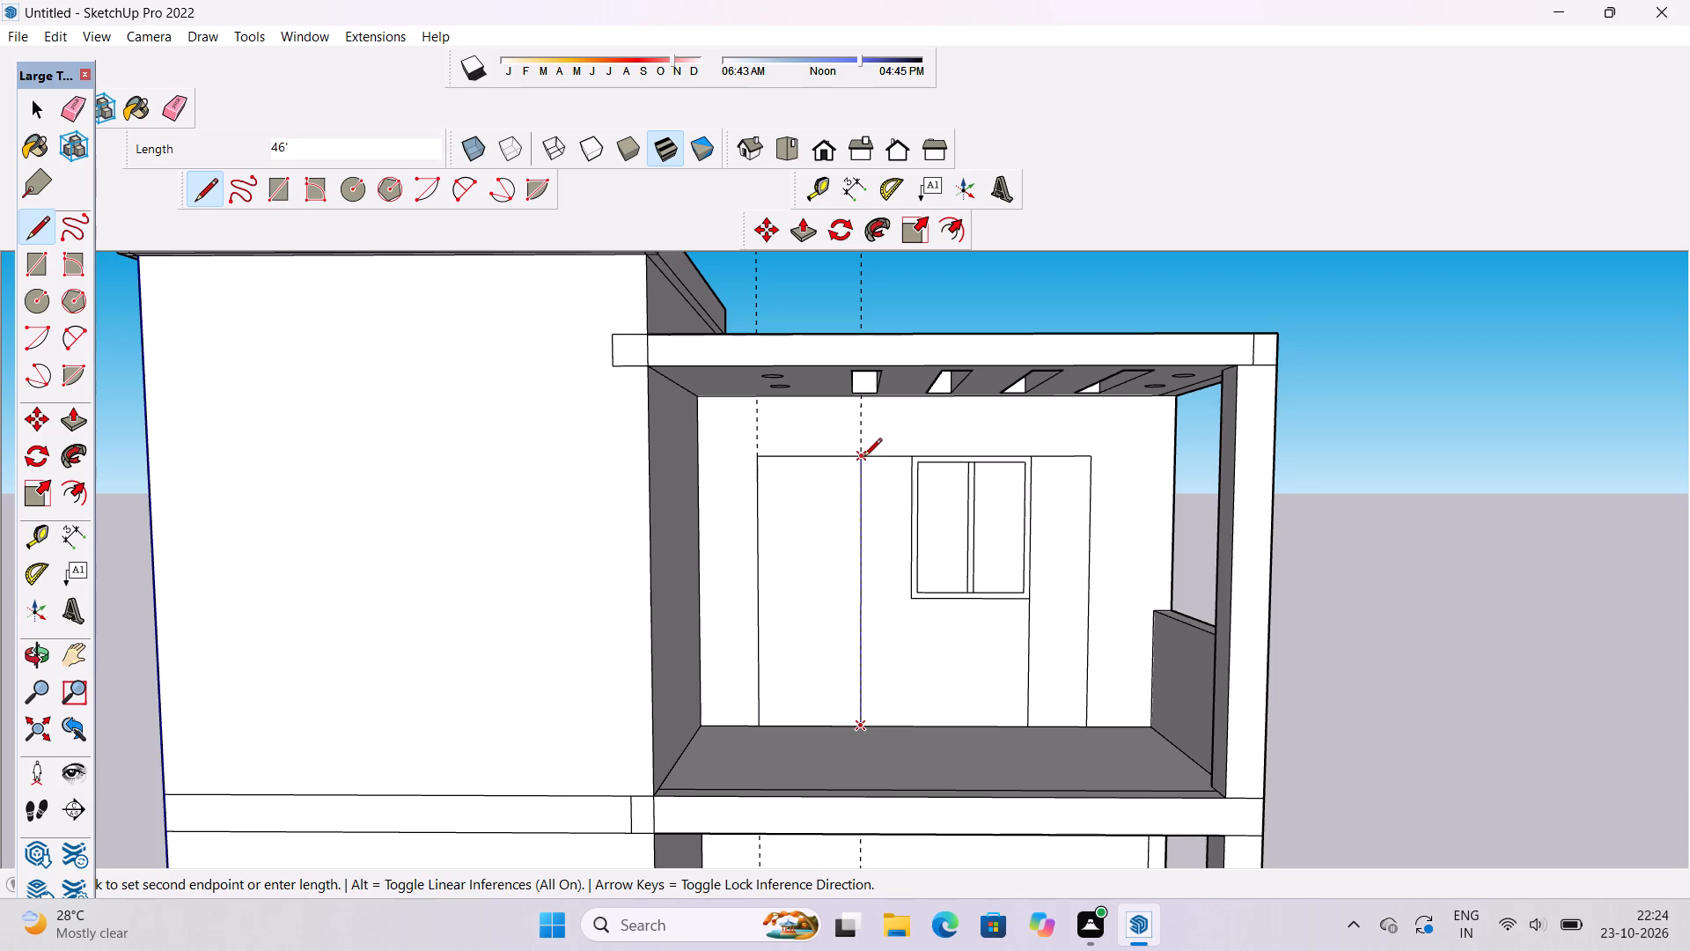
Erase the guide running along the door's new window-side edge.
key("space")
type("e")
left_click(865, 428)
left_click(864, 430)
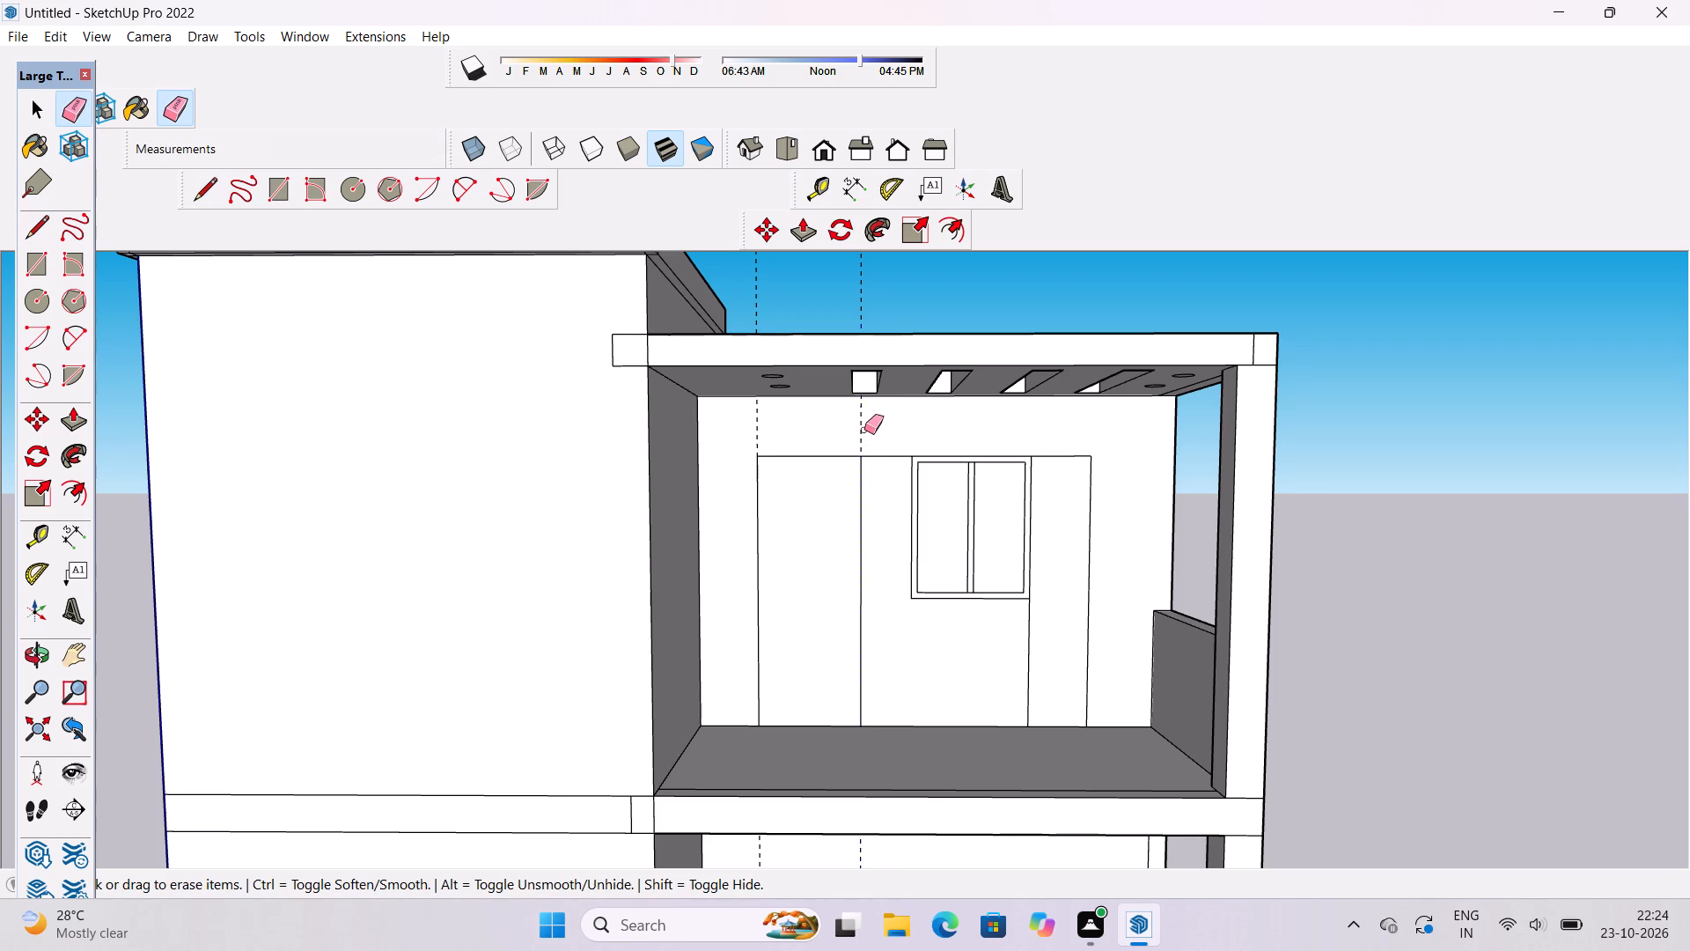
Offset the top-storey door face's outline inward by about 1' 5" to form the door frame.
type("of")
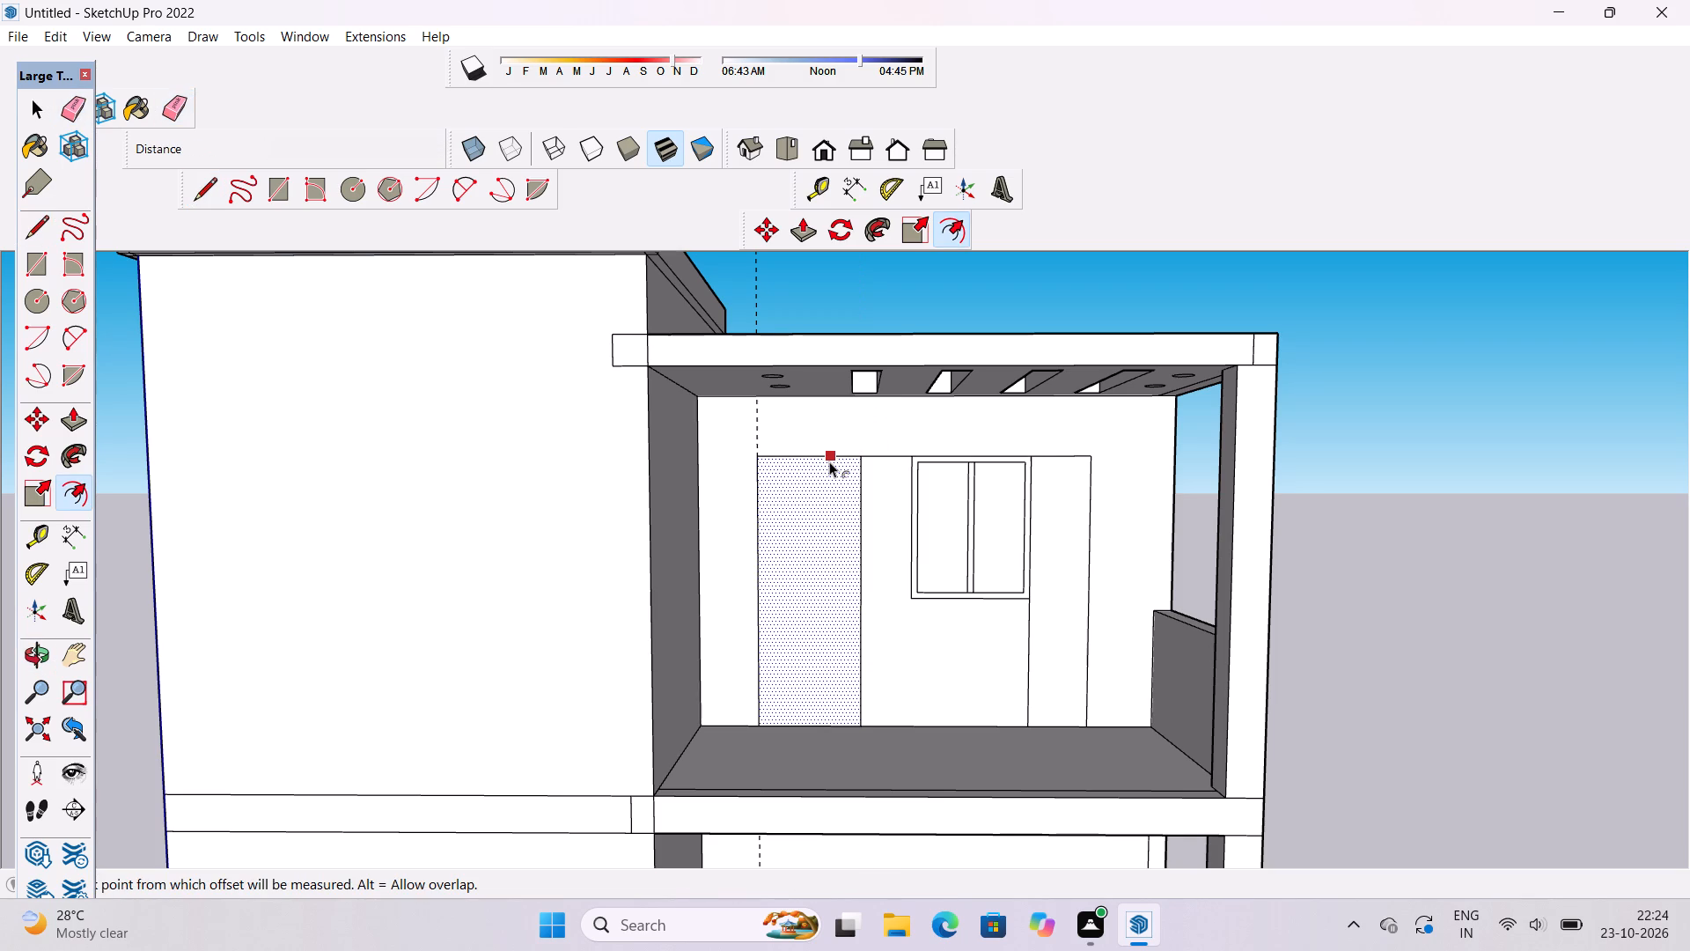
left_click(829, 461)
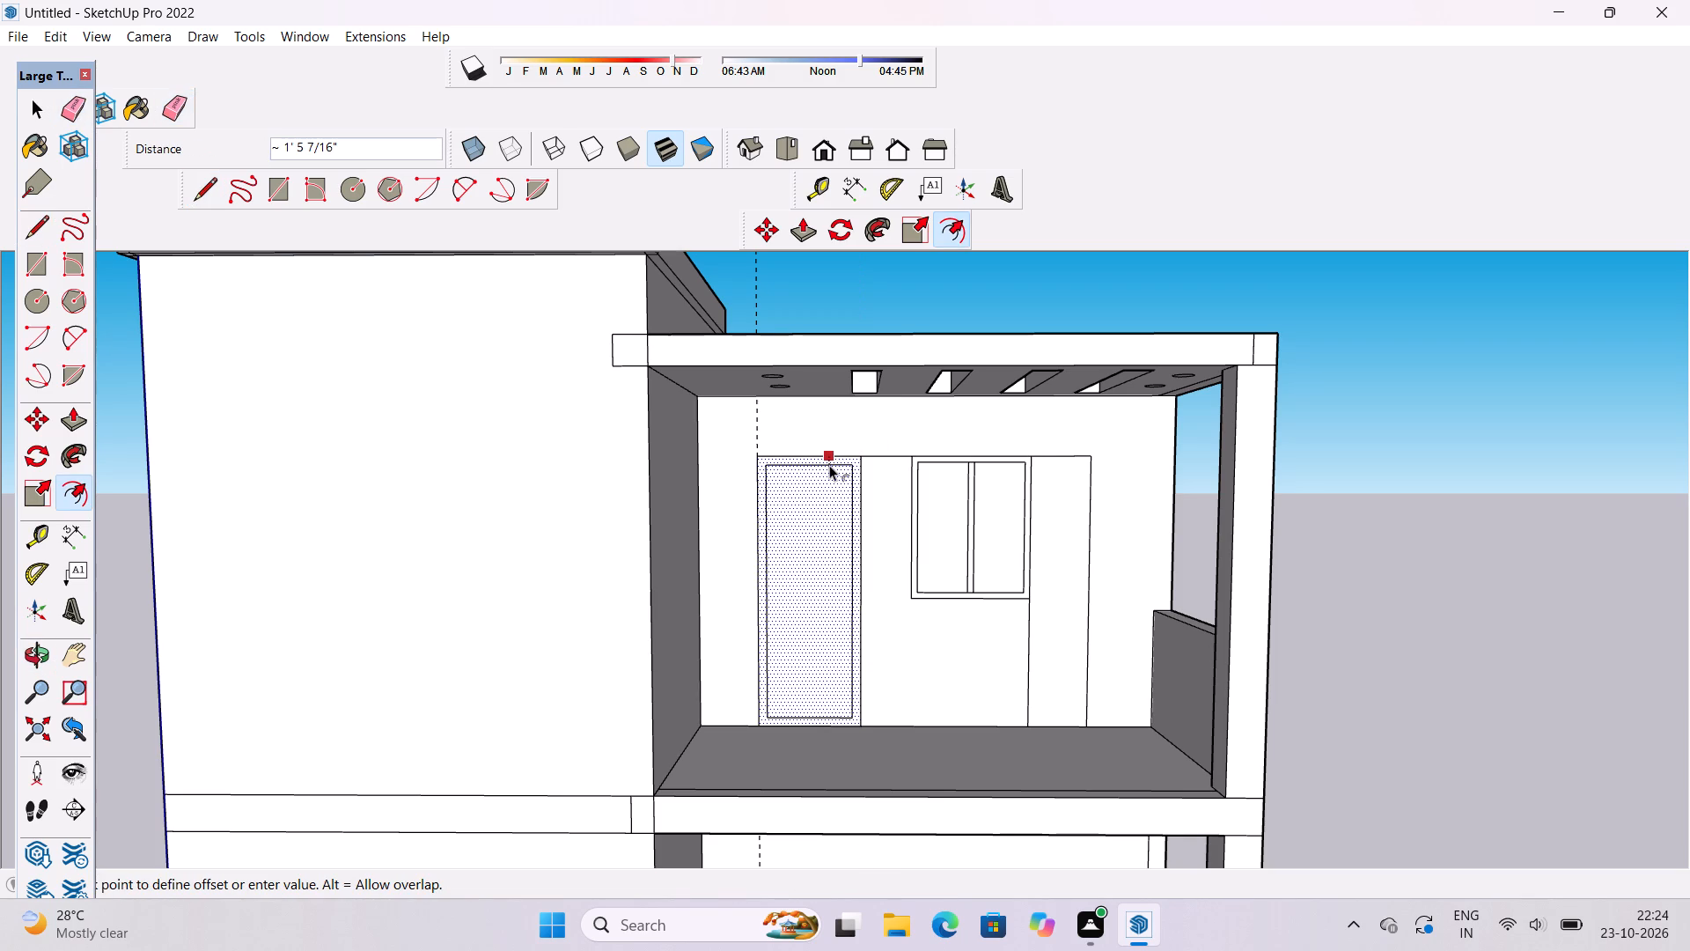
left_click(829, 465)
key("space")
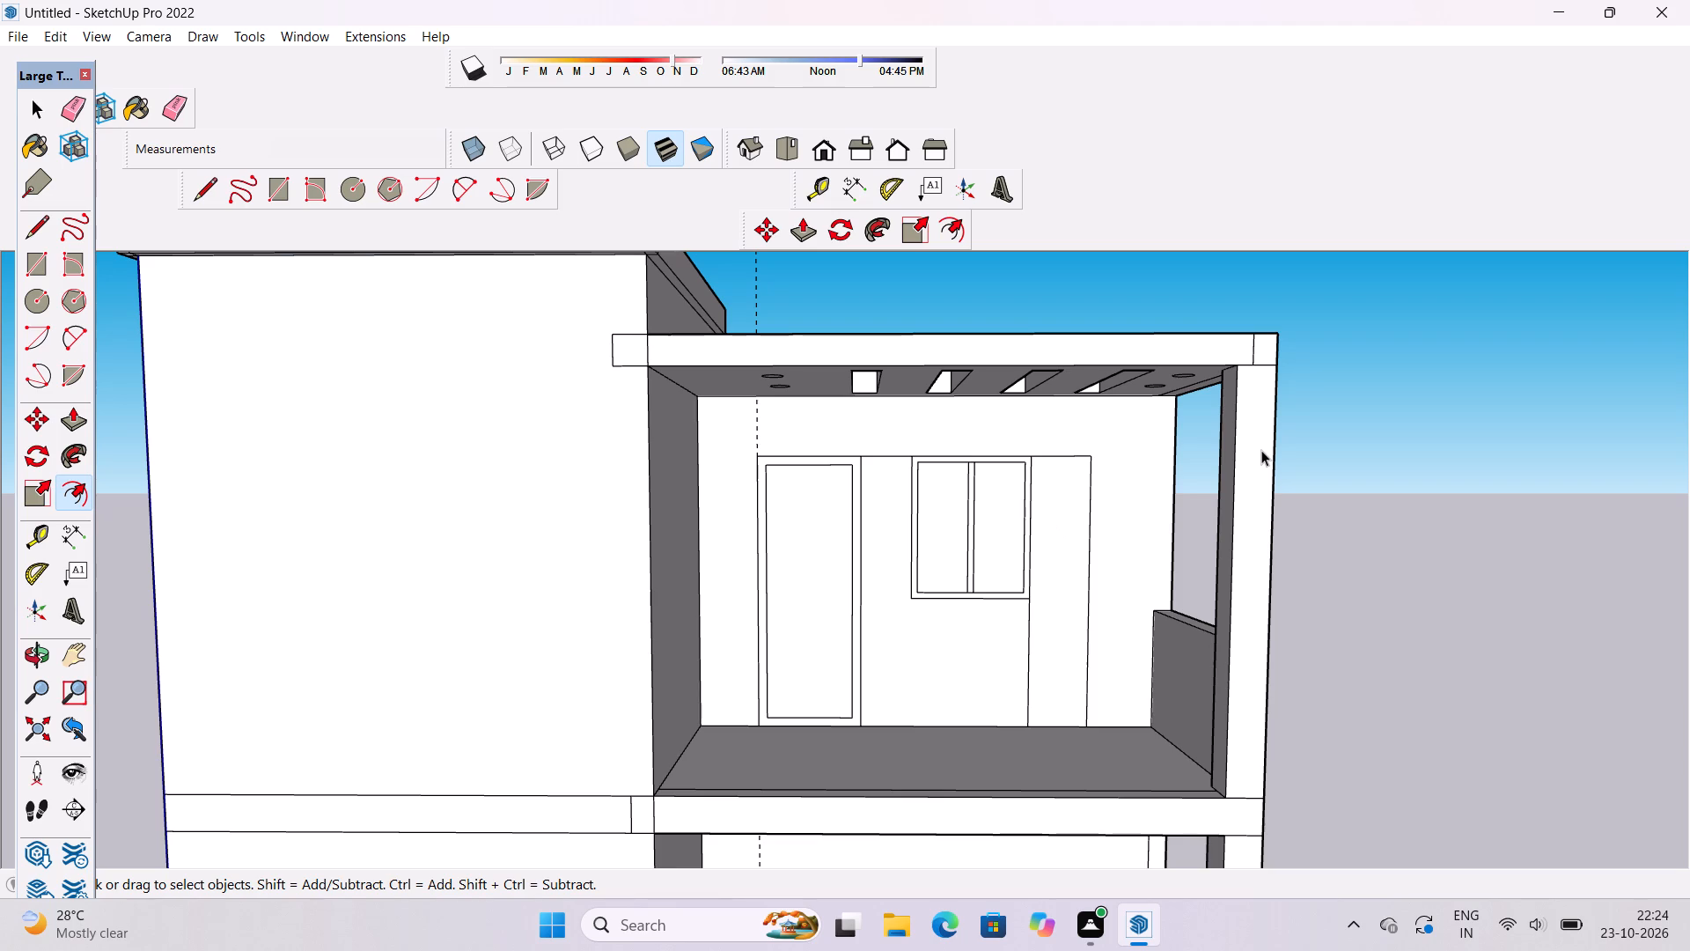
left_click(1320, 427)
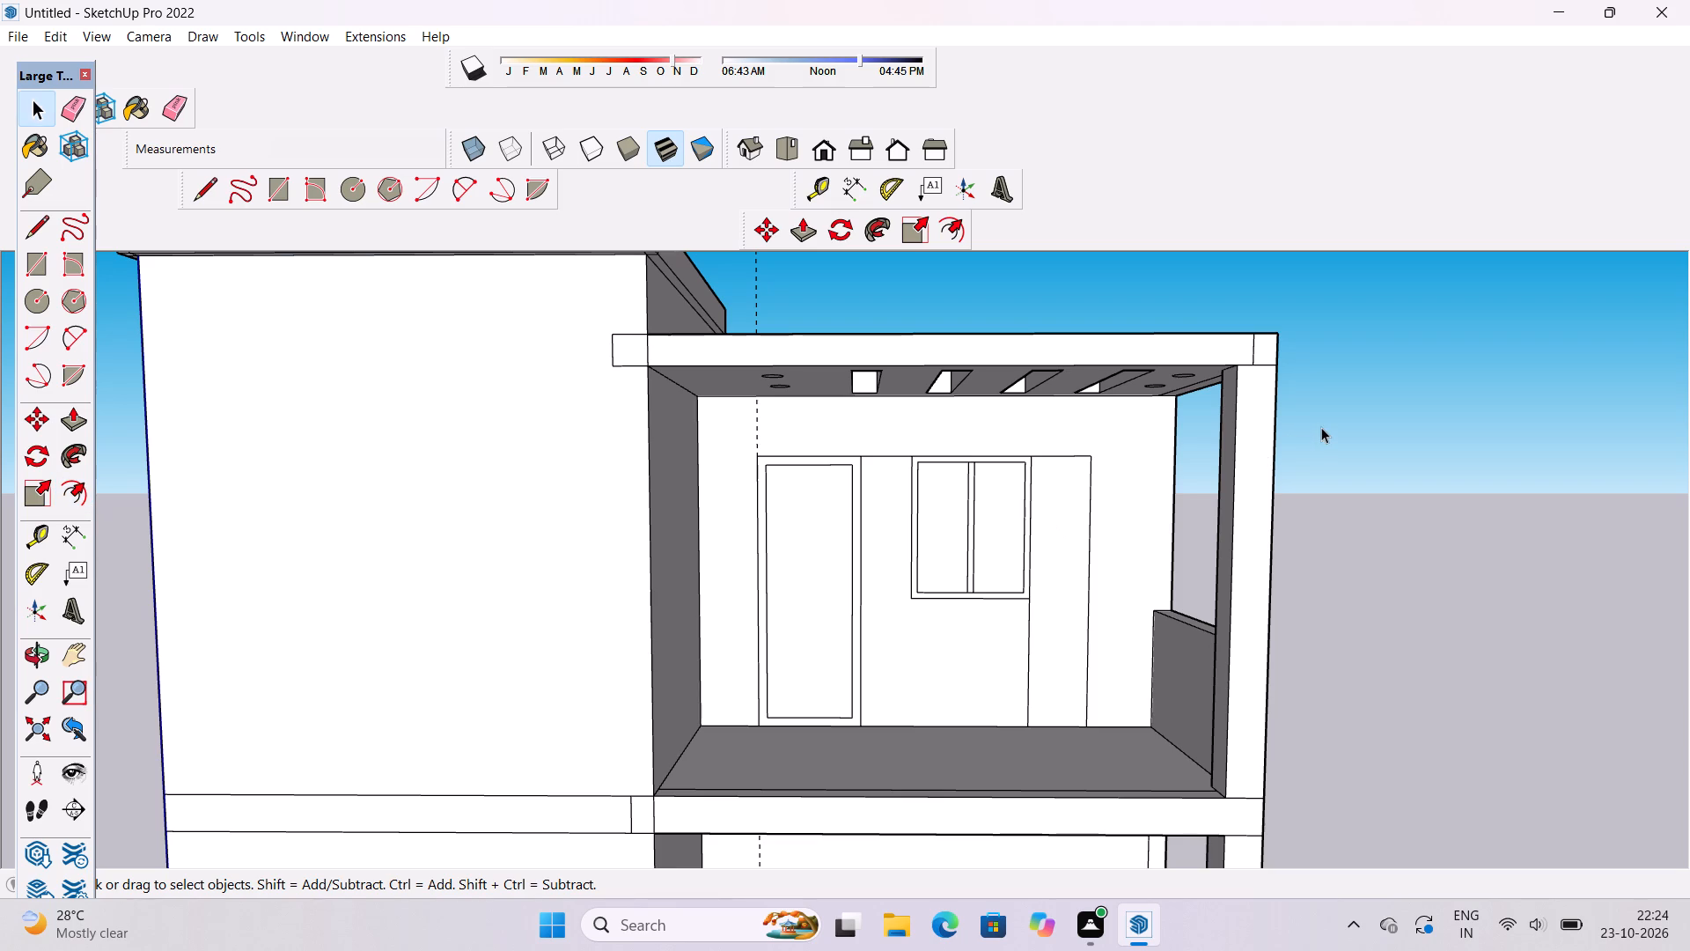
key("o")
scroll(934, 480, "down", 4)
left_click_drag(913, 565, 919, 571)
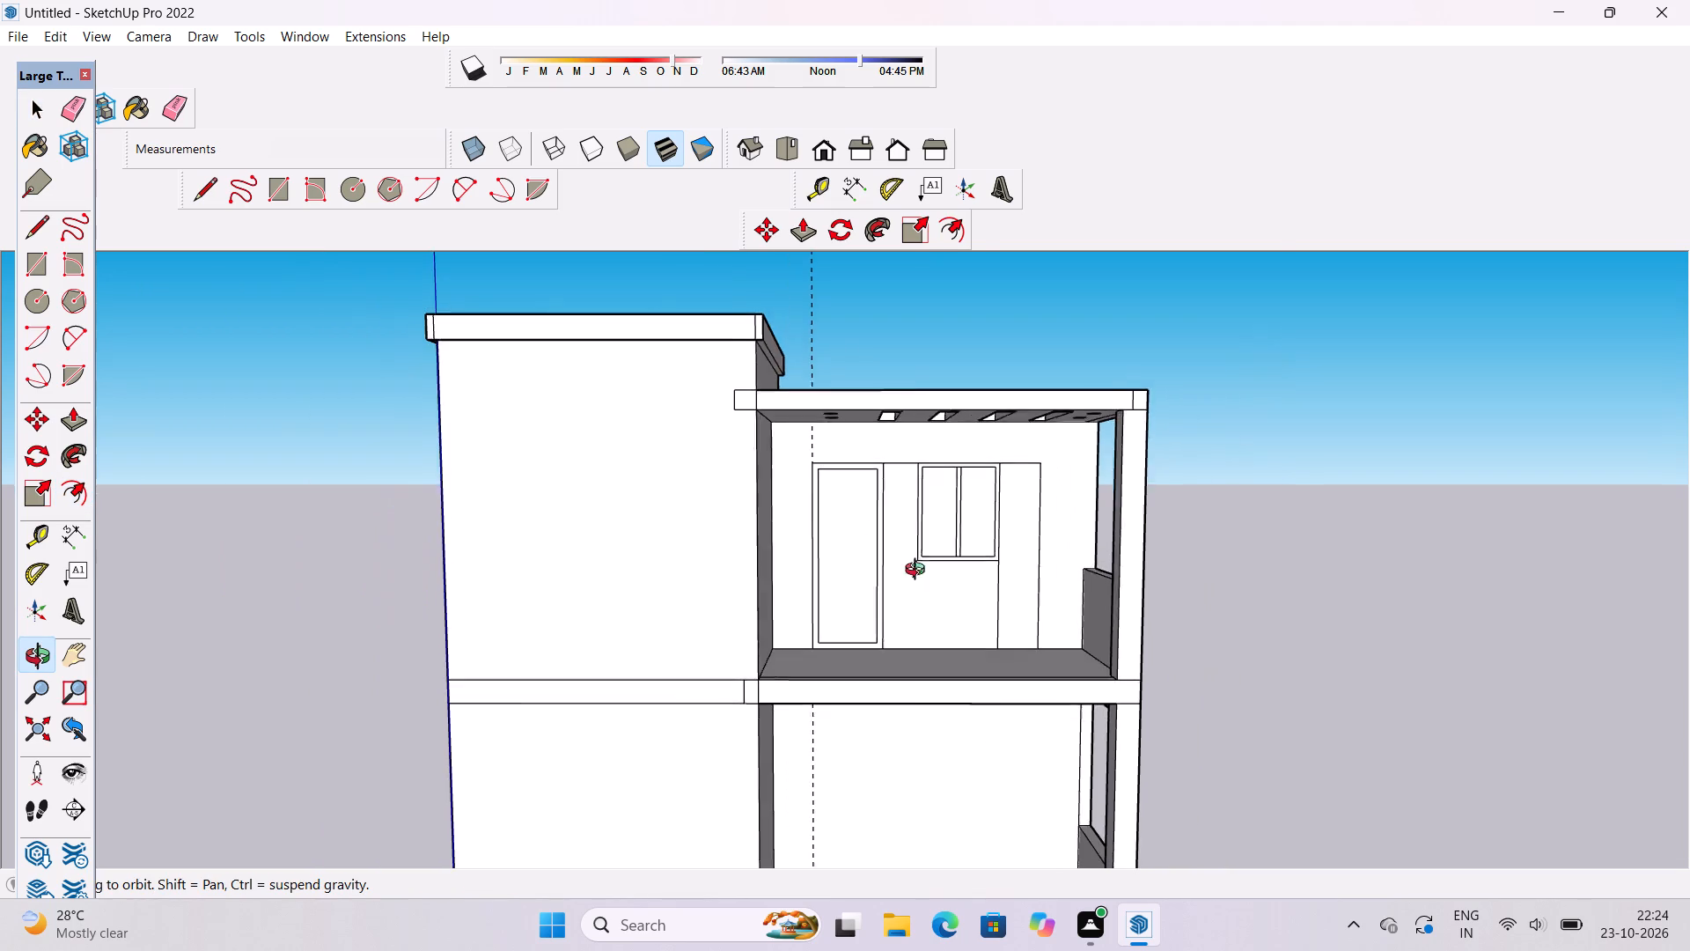
Erase the short inner-frame edges between the two mullion lines at the bottom and top of the top-storey window.
left_click_drag(919, 571, 969, 605)
scroll(966, 506, "up", 9)
left_click_drag(966, 497, 969, 592, "shift")
left_click_drag(950, 552, 926, 496)
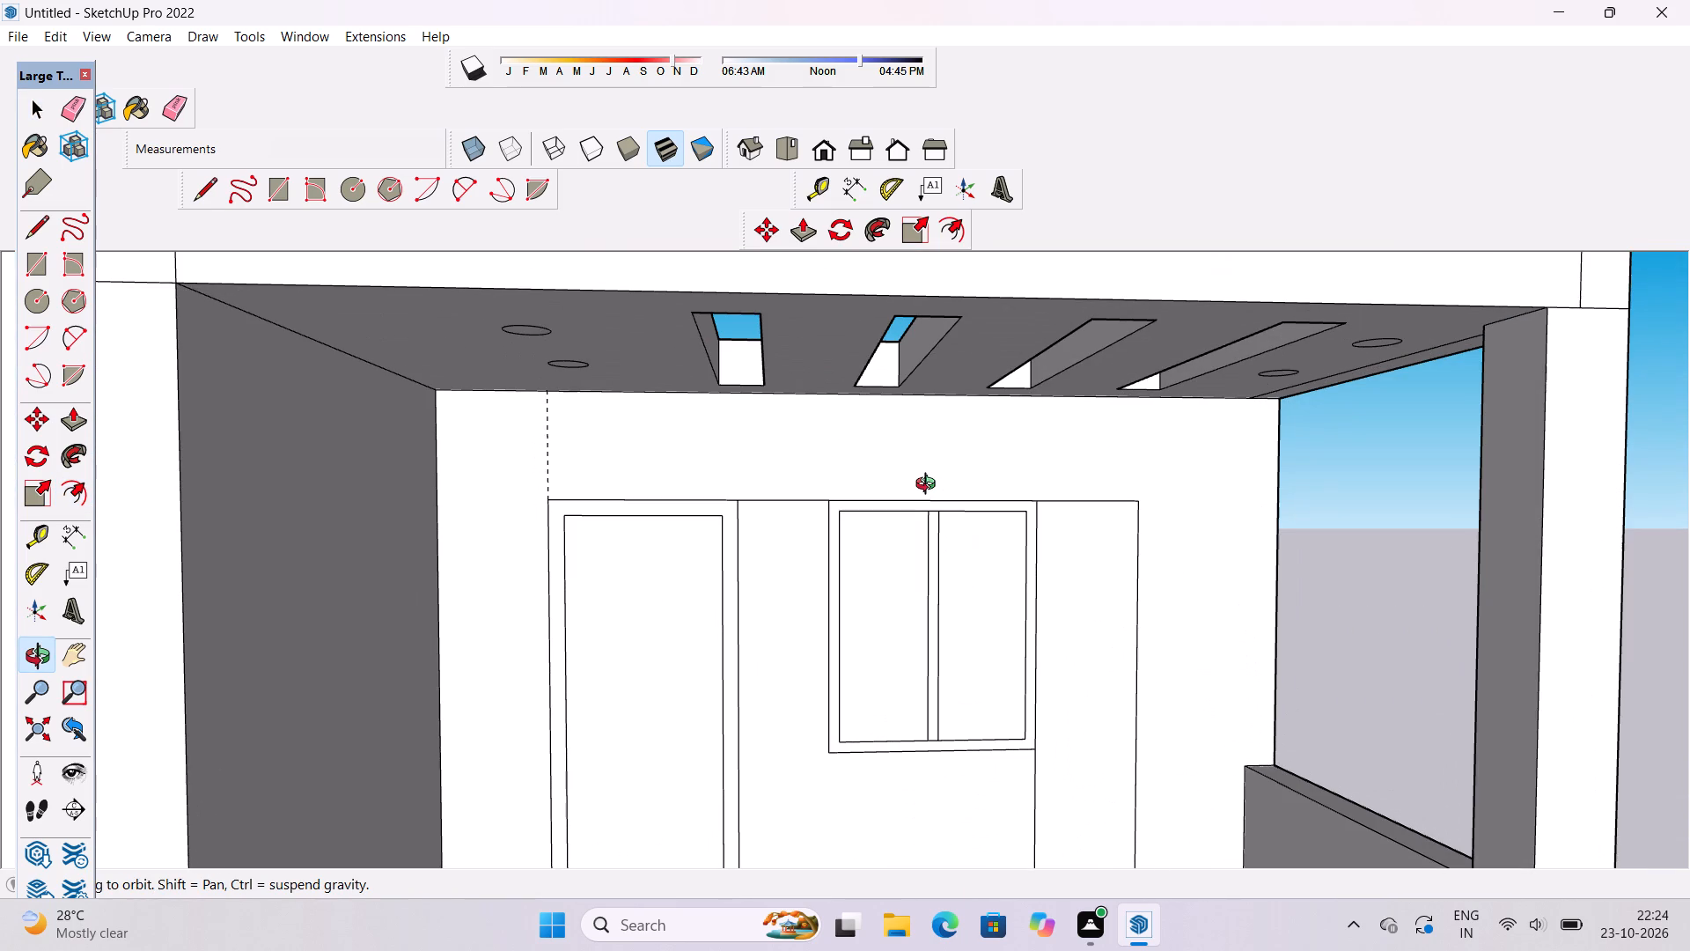
key("e")
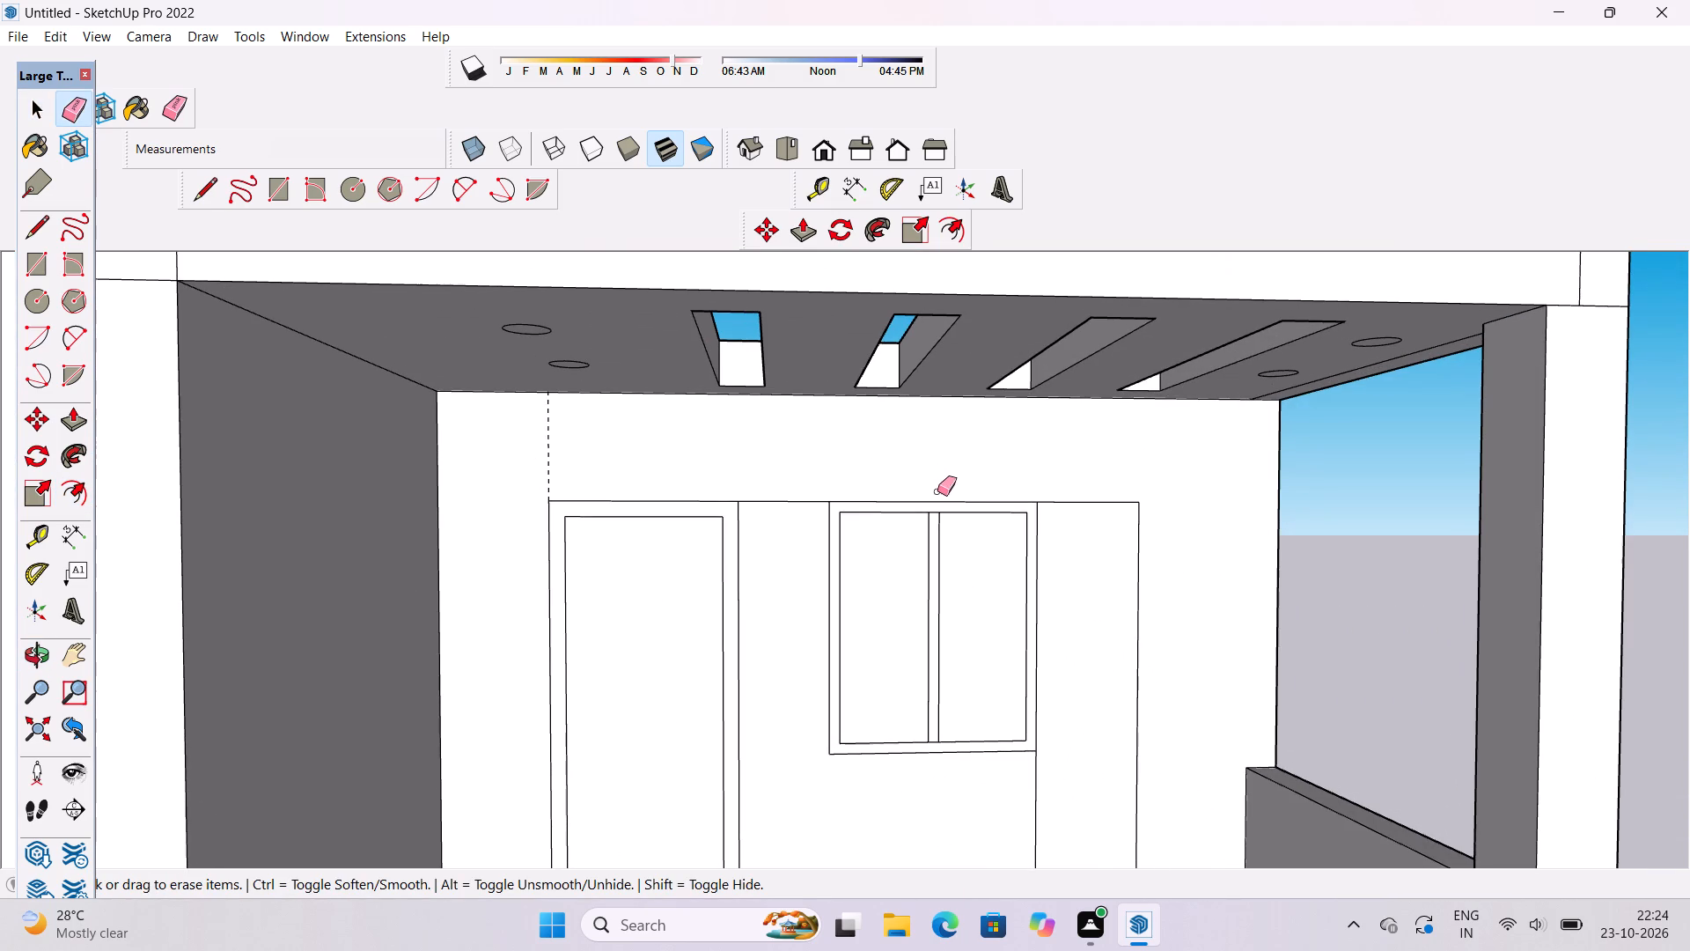
scroll(910, 772, "up", 11)
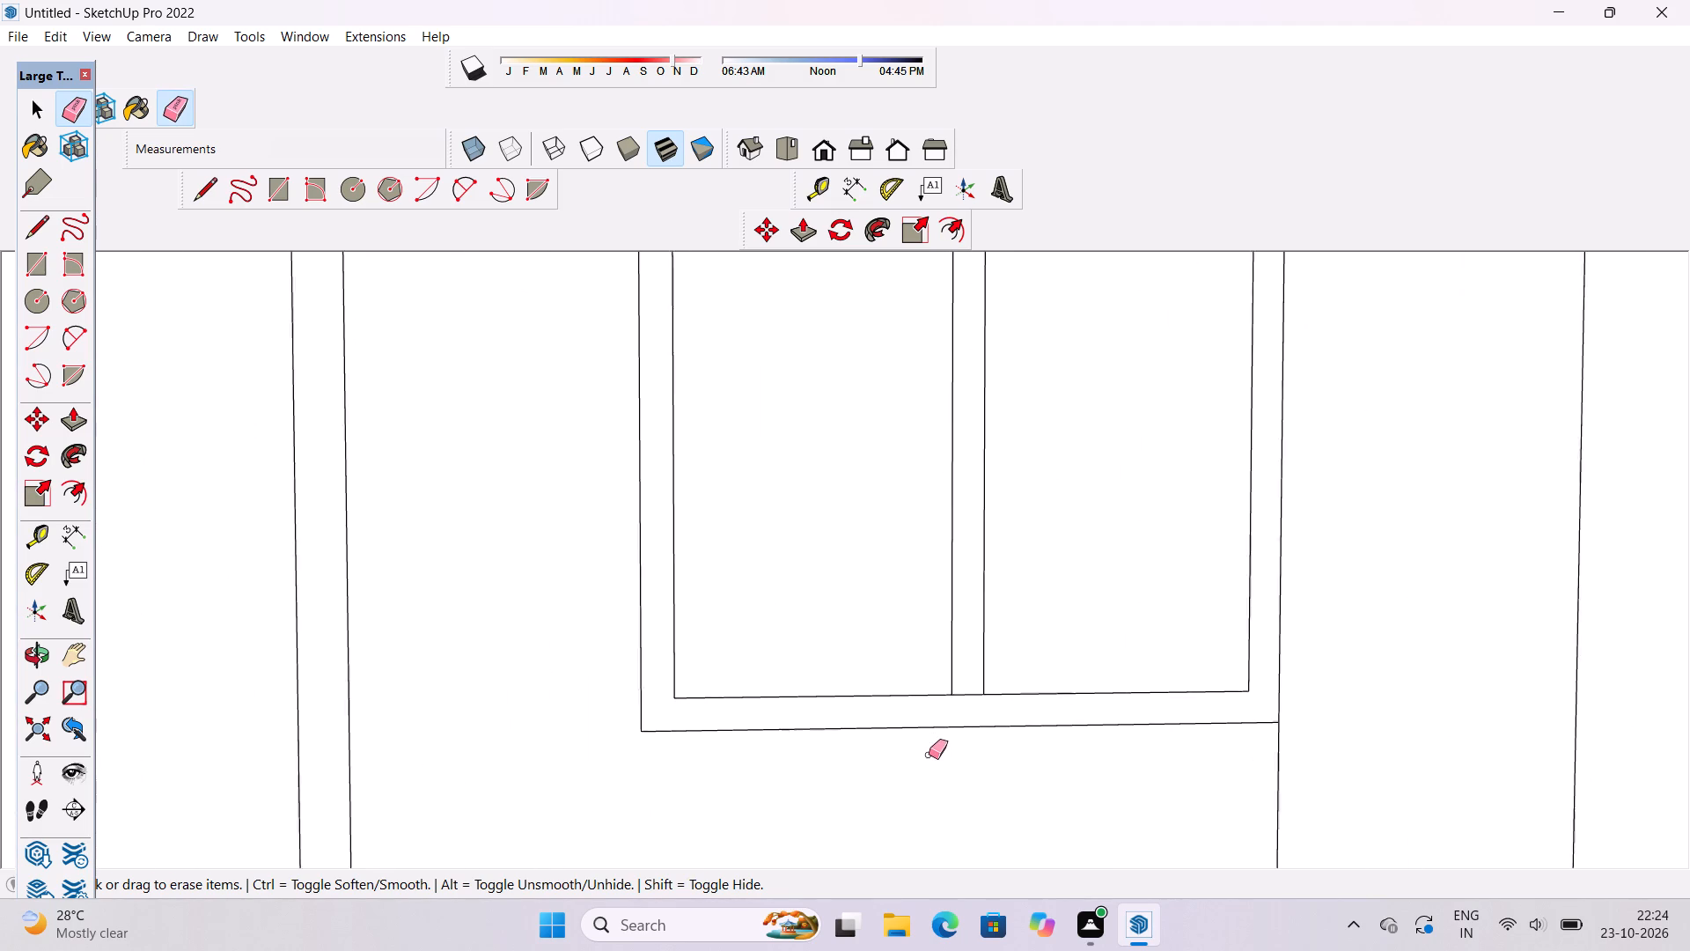
scroll(929, 755, "up", 6)
left_click_drag(996, 596, 1006, 654)
scroll(998, 701, "down", 11)
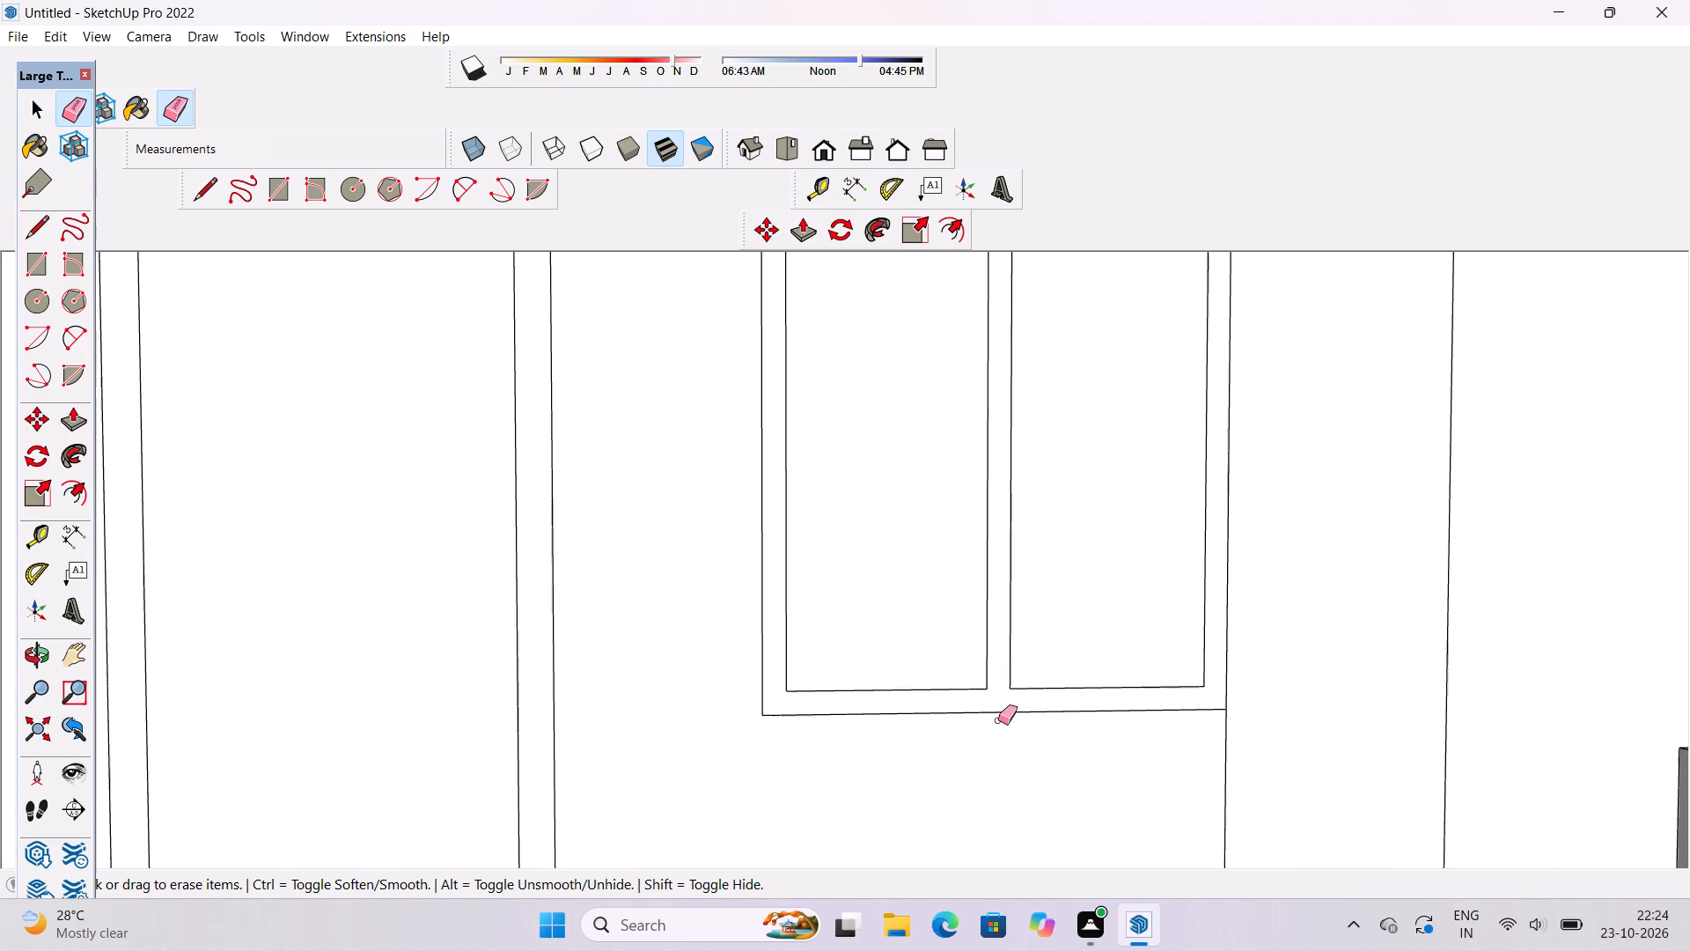
scroll(998, 720, "down", 4)
scroll(1012, 372, "up", 9)
left_click_drag(989, 358, 986, 389)
scroll(986, 389, "down", 20)
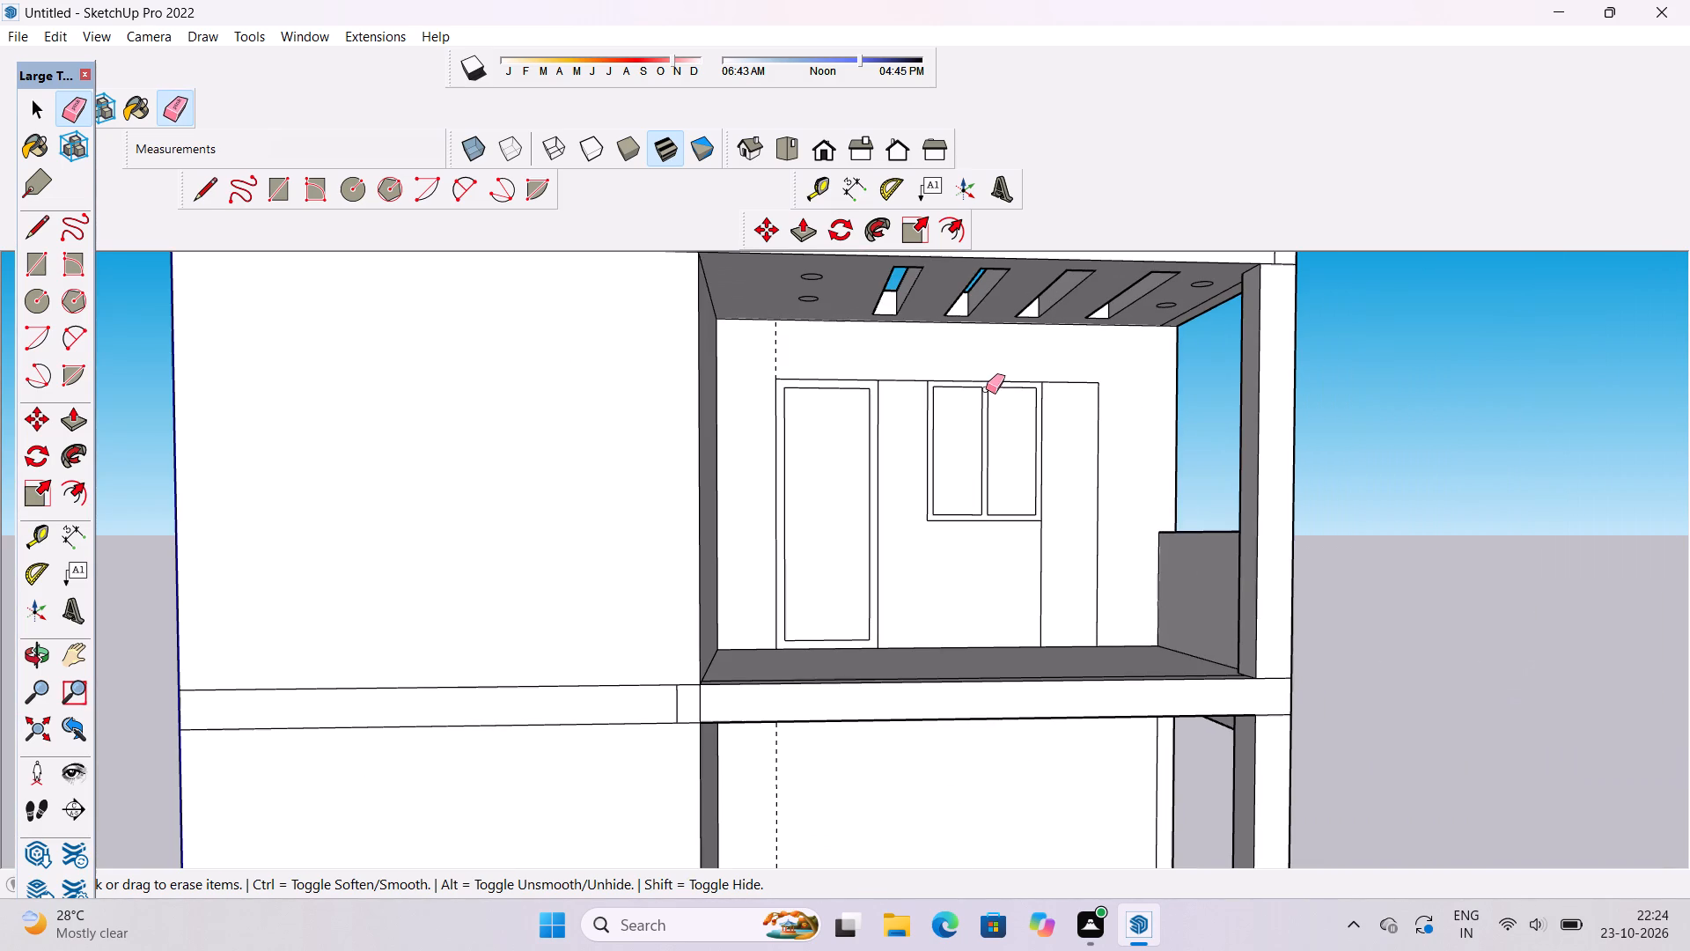
Draw a 10' vertical line from the top corner of the outline beyond the window up to the top-storey ceiling.
key("o")
scroll(986, 389, "down", 2)
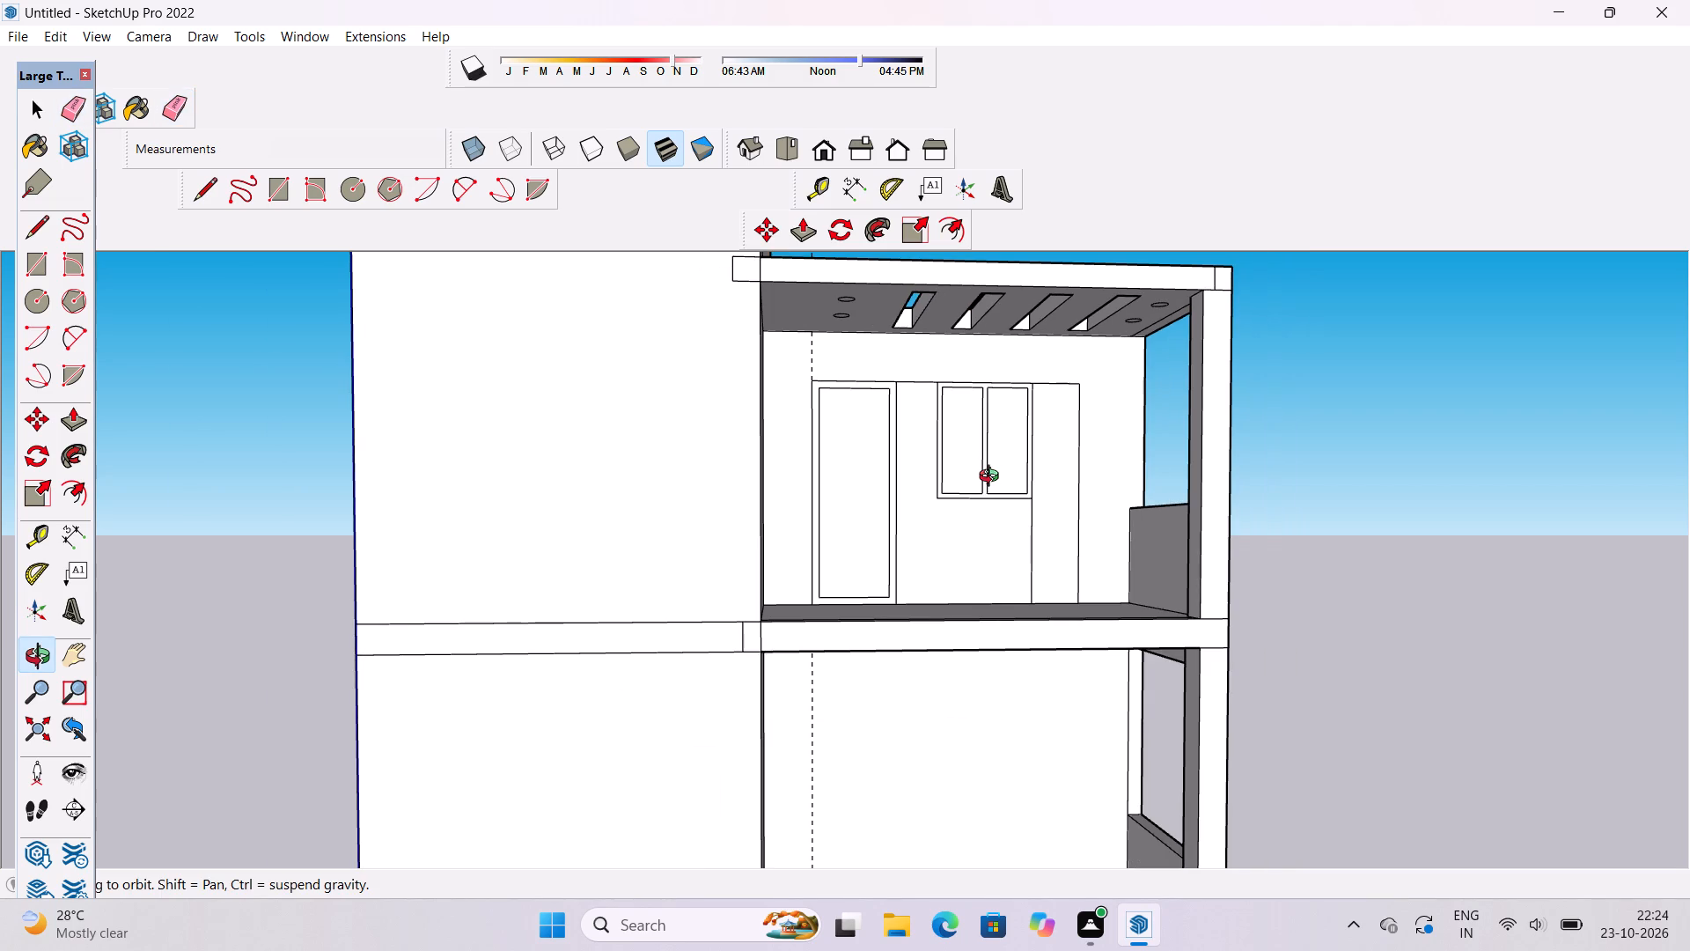
left_click_drag(974, 487, 797, 520, "shift")
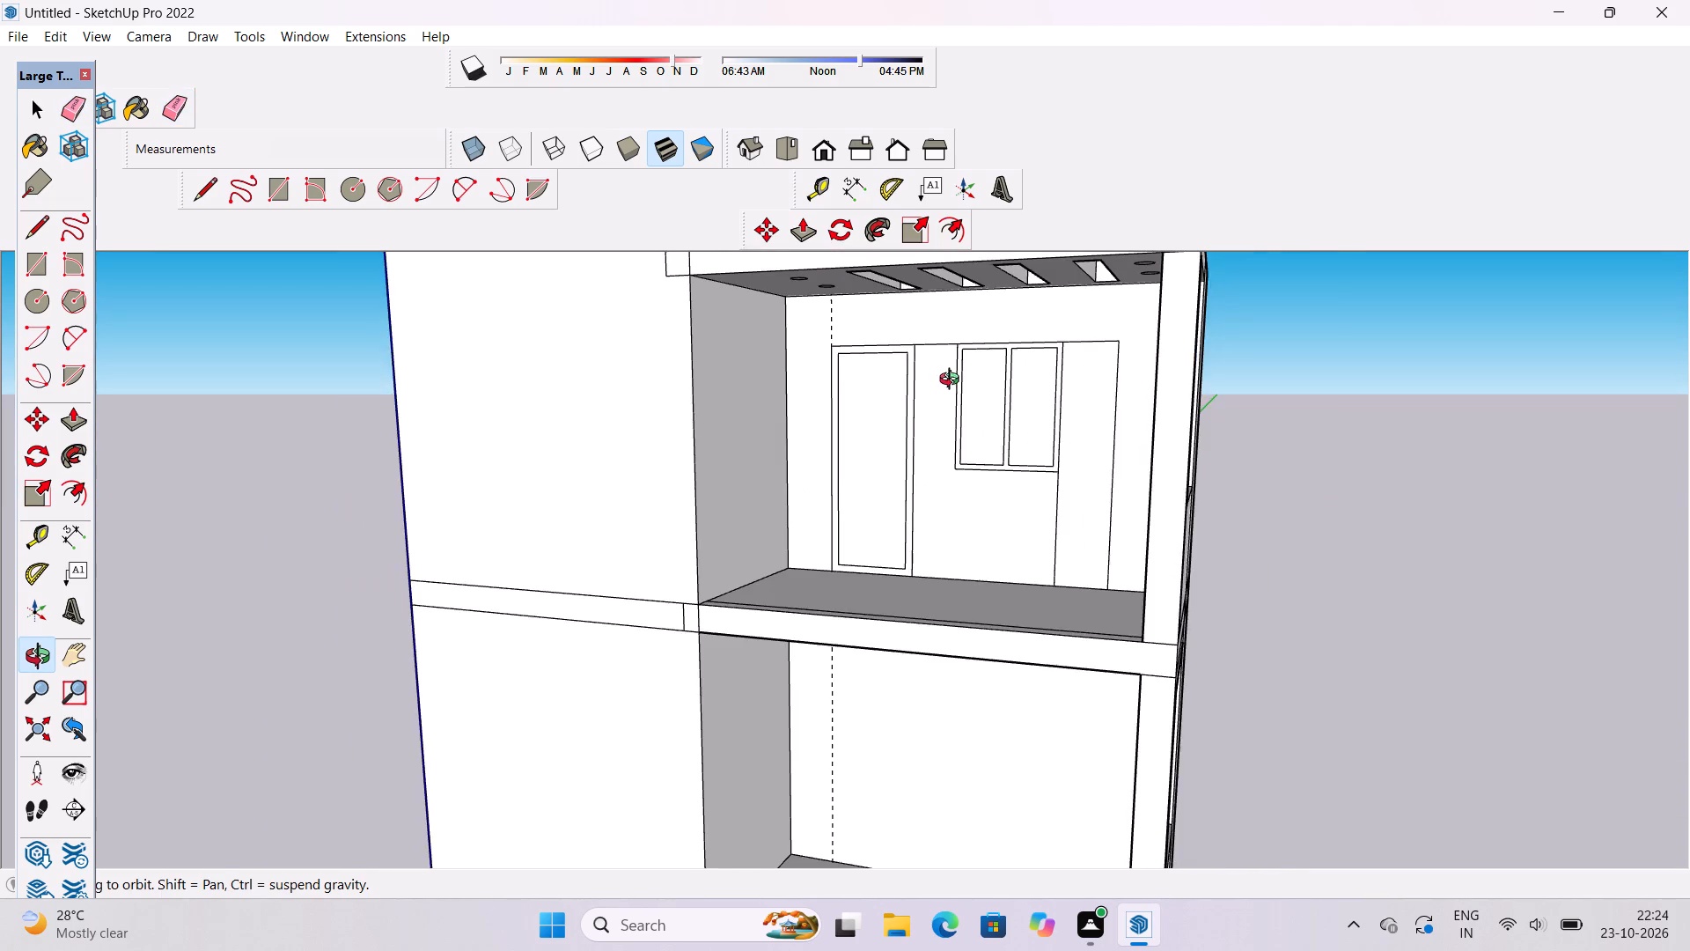
scroll(955, 381, "up", 3)
left_click_drag(953, 386, 905, 430, "shift")
left_click_drag(905, 430, 985, 449)
scroll(1035, 416, "down", 3)
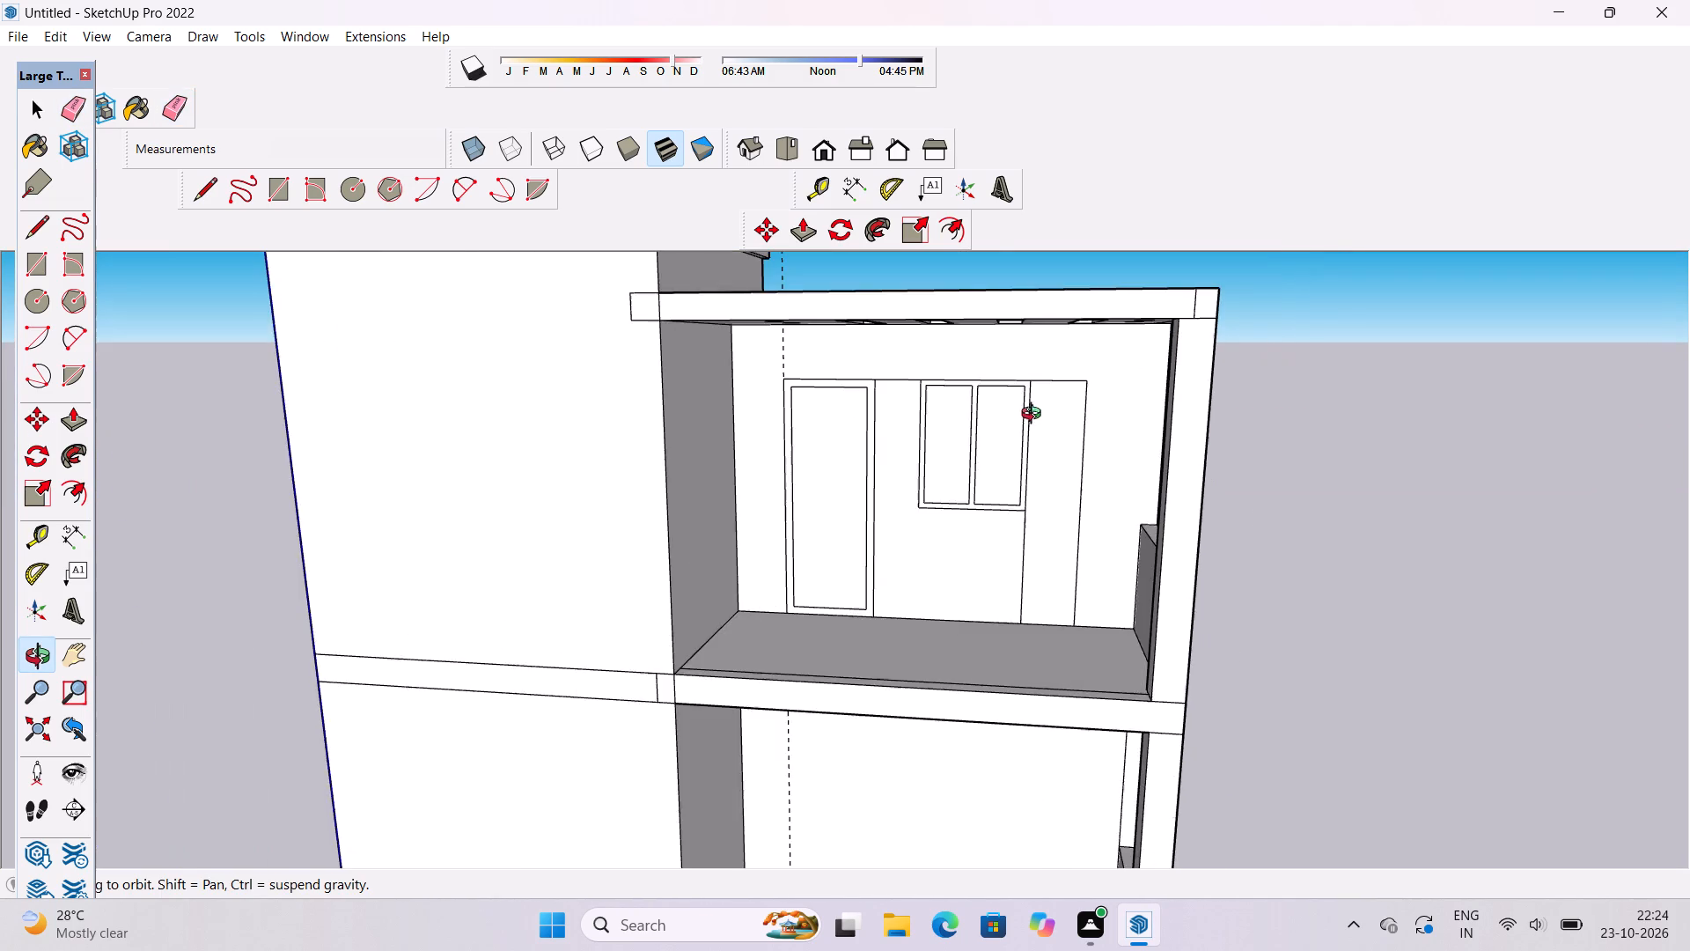
left_click_drag(1035, 416, 957, 487, "shift")
scroll(978, 465, "up", 3)
key("l")
scroll(1009, 483, "up", 9)
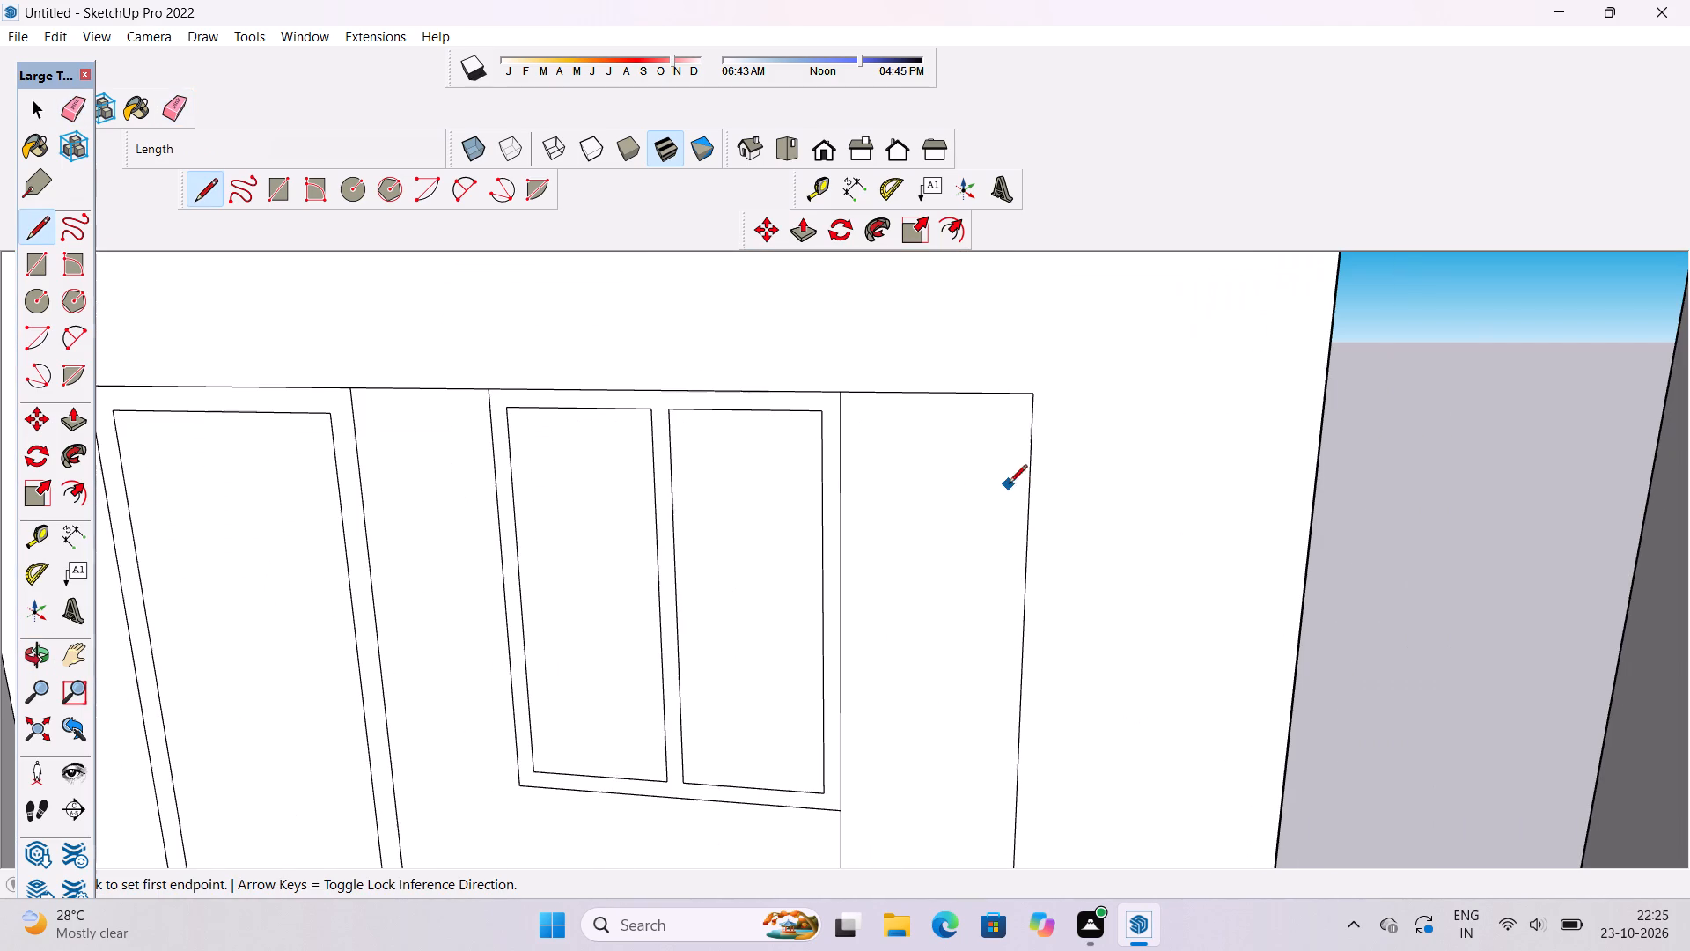
left_click(1032, 397)
scroll(1047, 517, "down", 6)
scroll(1025, 422, "up", 5)
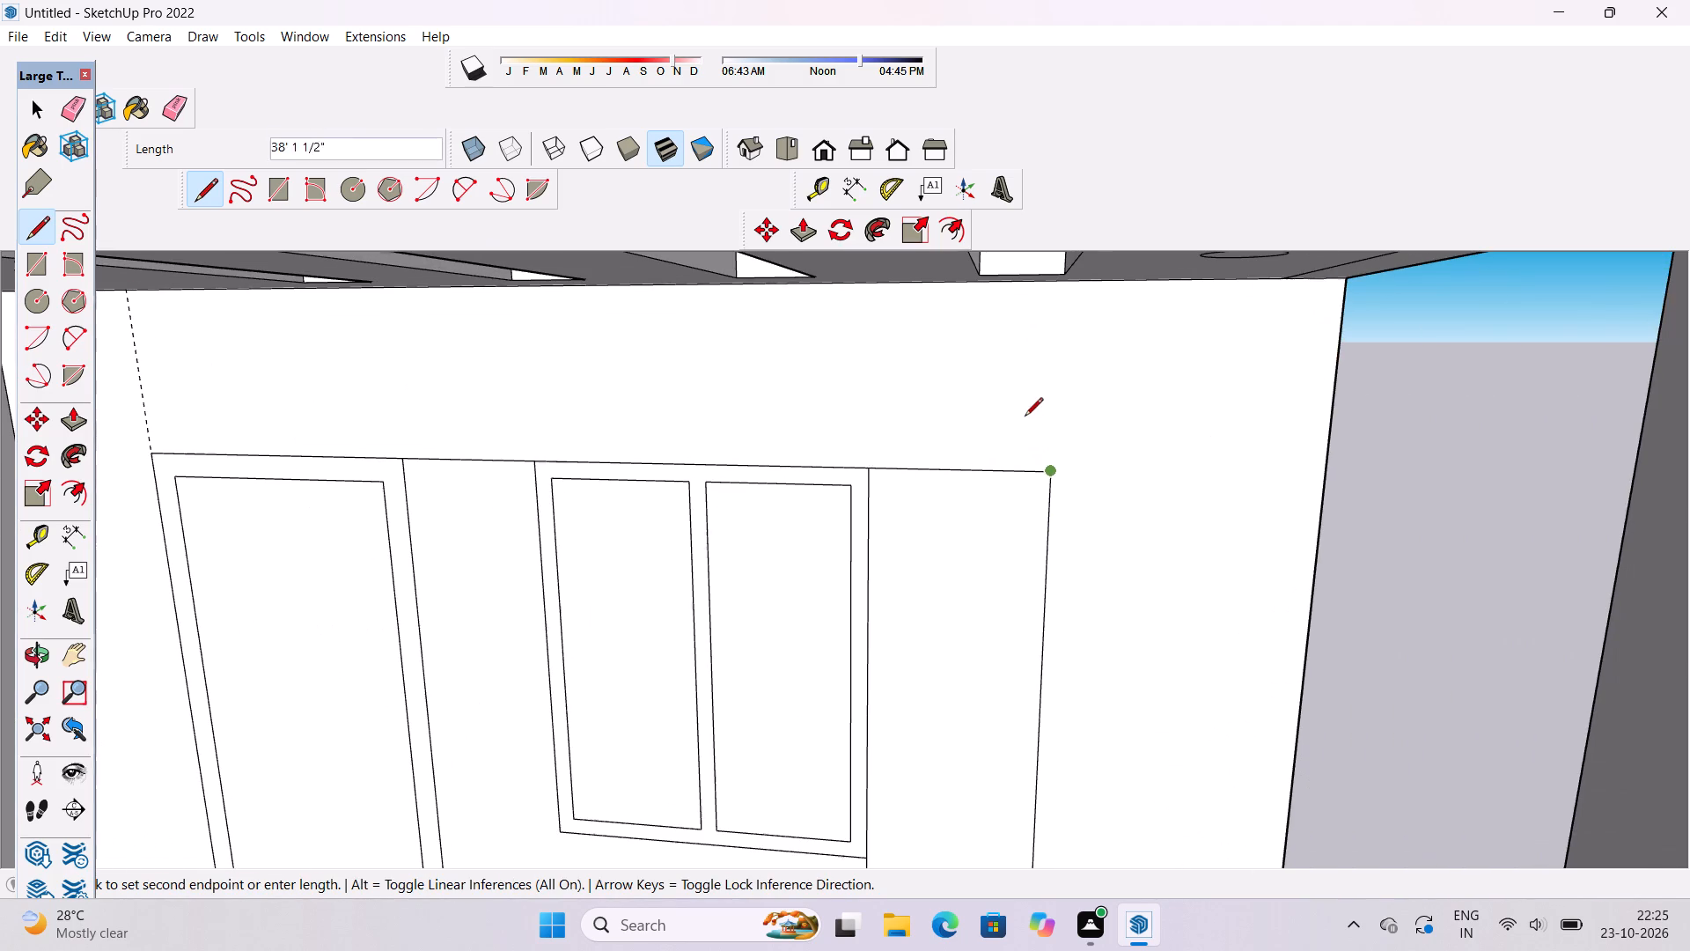
left_click(1058, 283)
Examine the top-storey wall outlines and the blank middle-storey balcony wall below them.
key("o")
scroll(1076, 348, "down", 13)
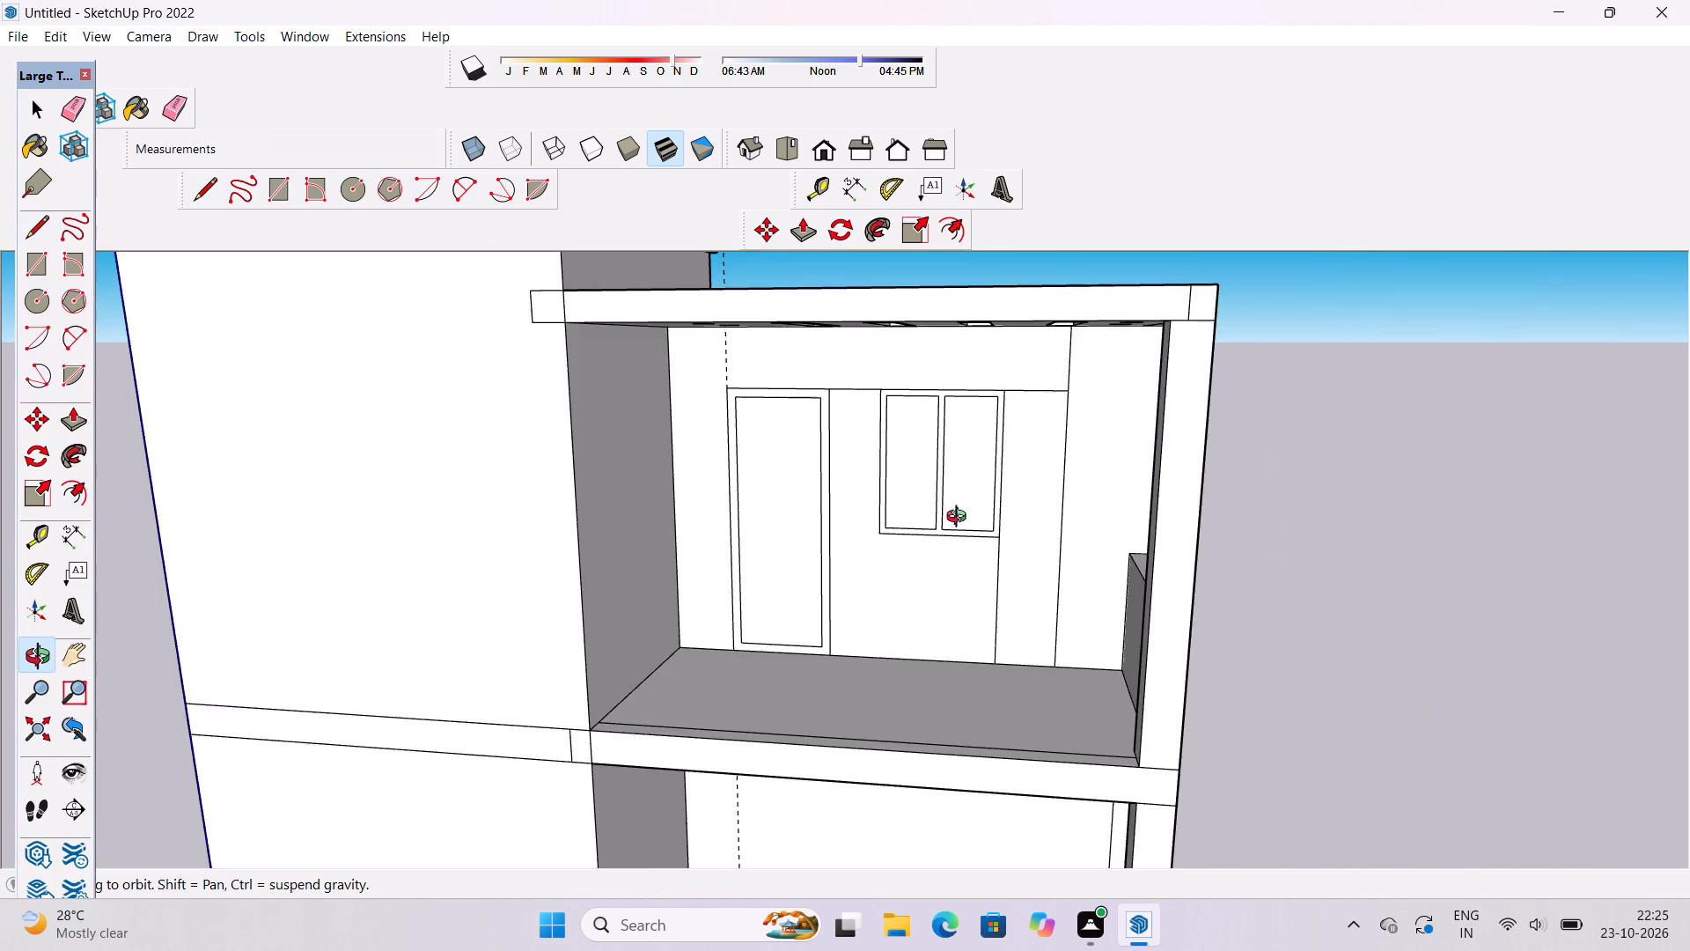
left_click_drag(962, 520, 1003, 411)
left_click_drag(945, 461, 1032, 506)
left_click_drag(992, 543, 970, 446, "shift")
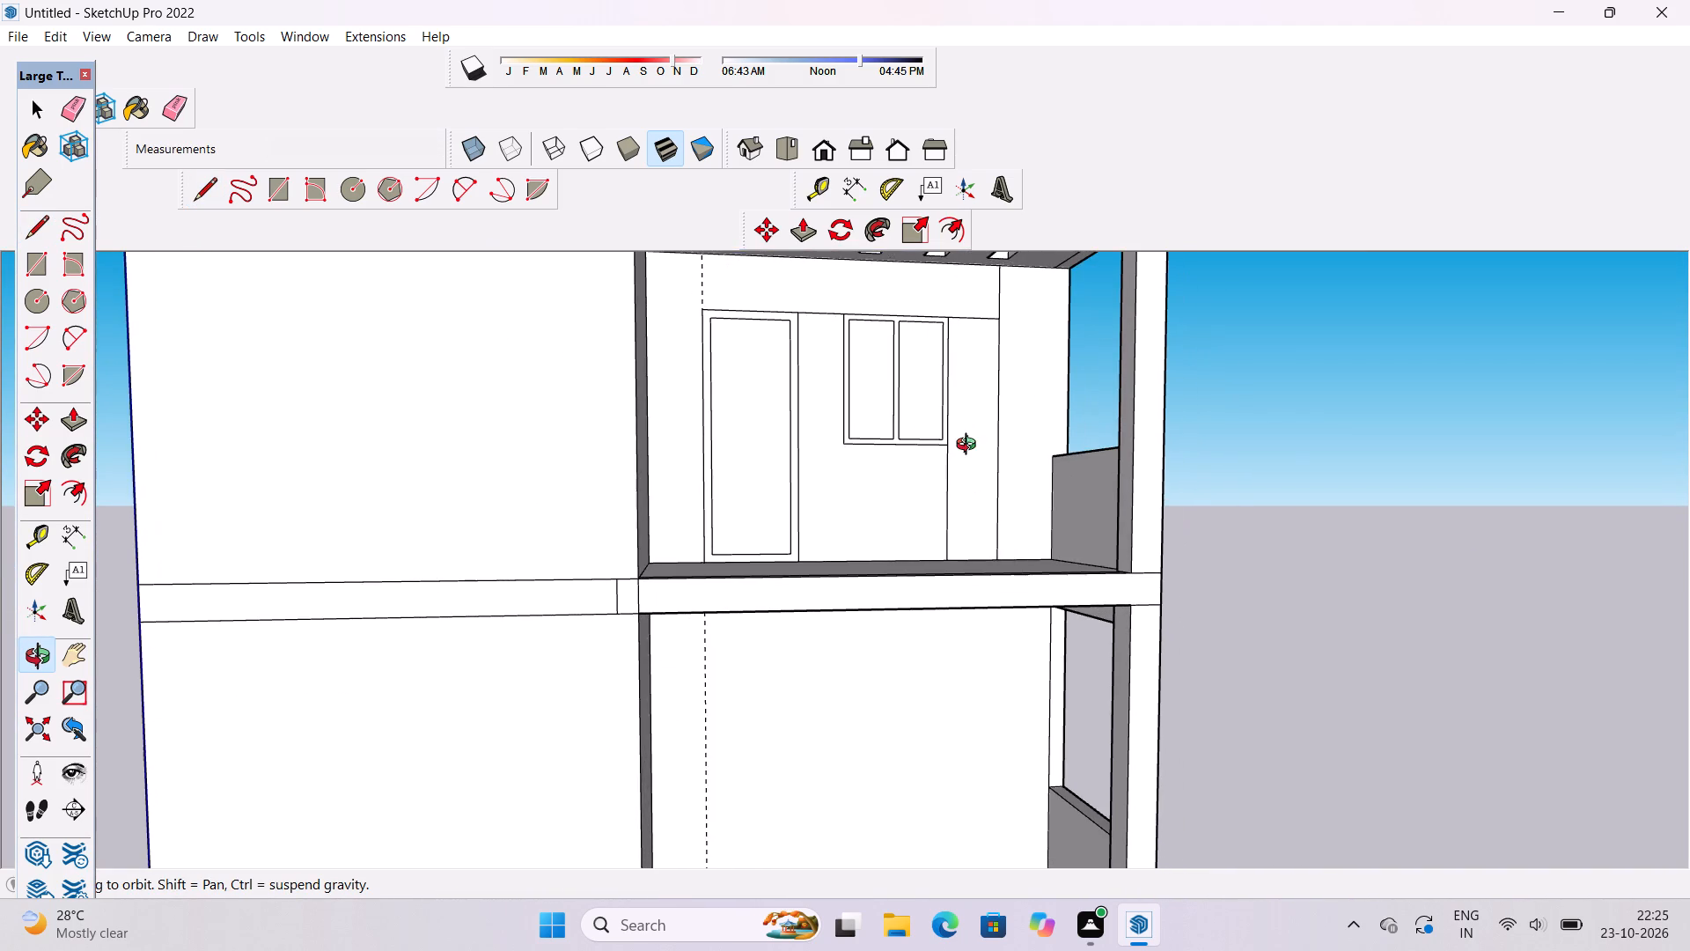
left_click_drag(970, 446, 962, 457)
left_click_drag(918, 496, 909, 382, "shift")
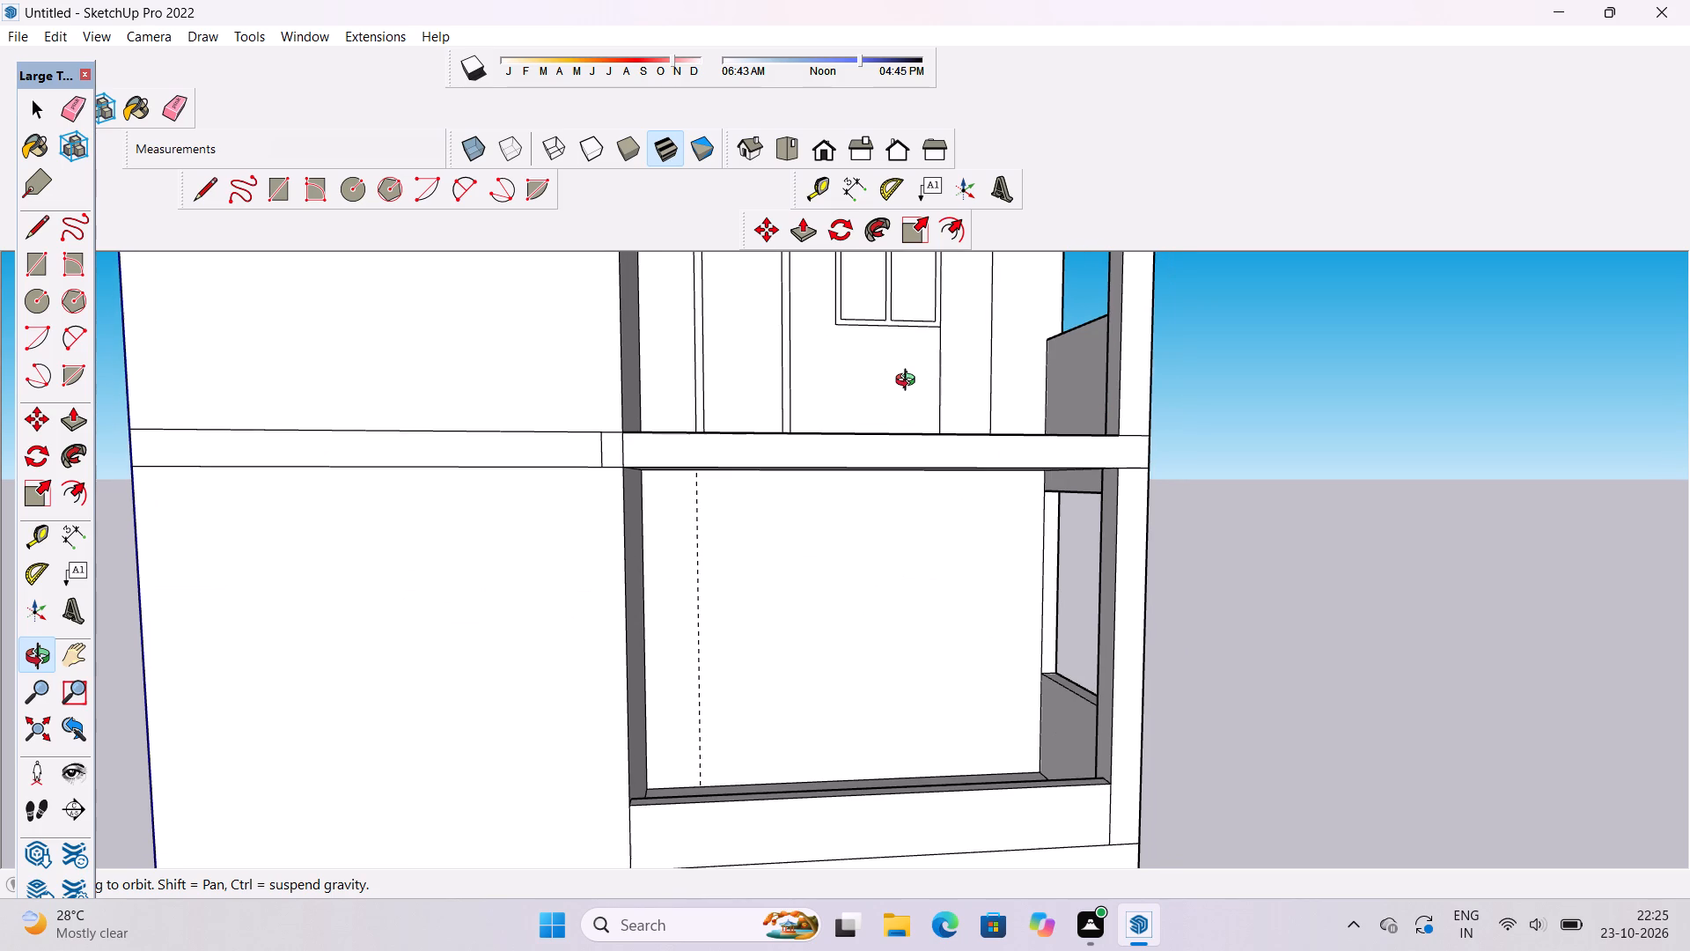
scroll(899, 373, "down", 2)
left_click_drag(860, 461, 849, 507)
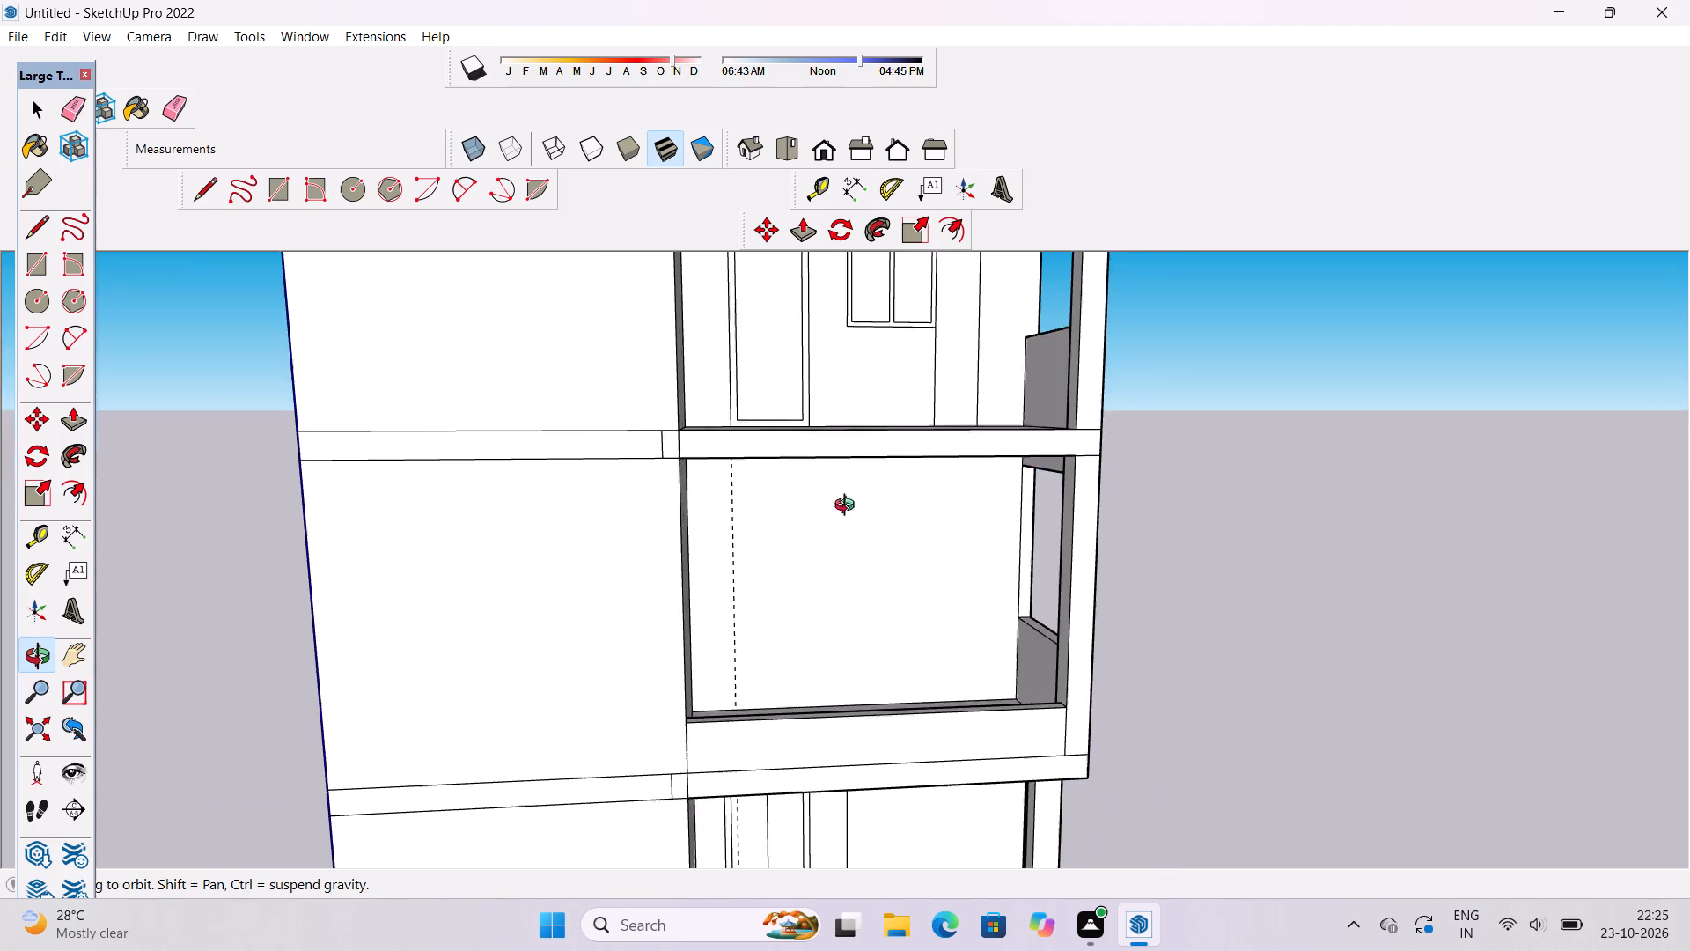
left_click_drag(849, 507, 840, 522)
left_click_drag(791, 608, 788, 590)
left_click_drag(788, 608, 781, 579)
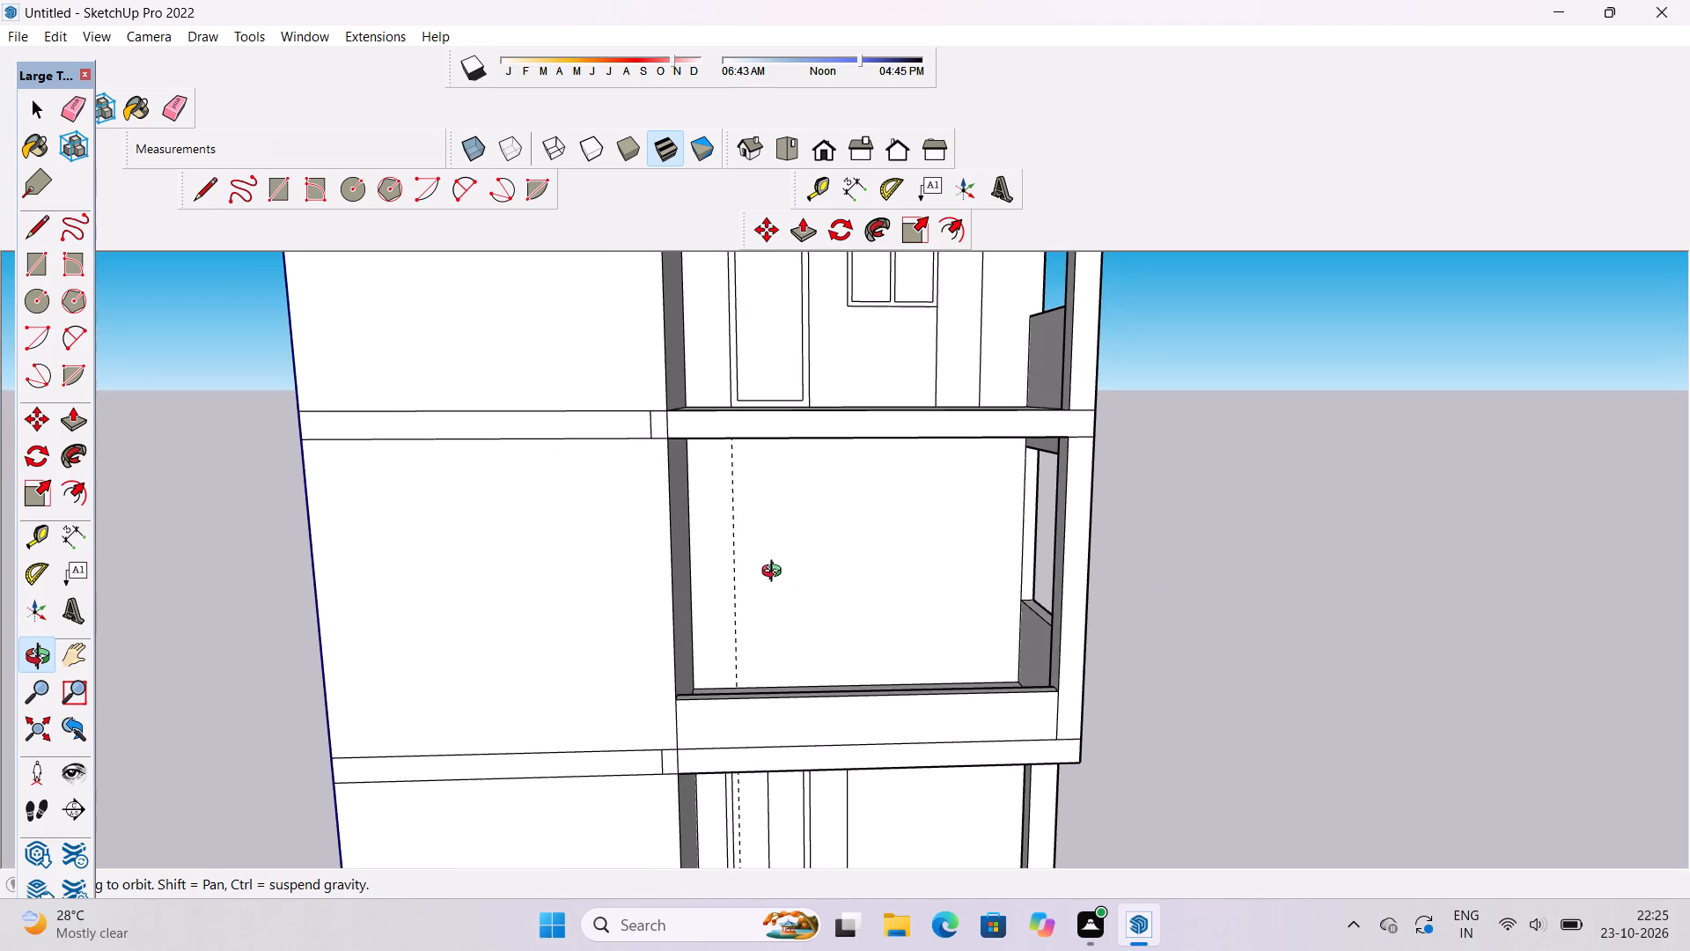
left_click_drag(780, 596, 767, 537, "shift")
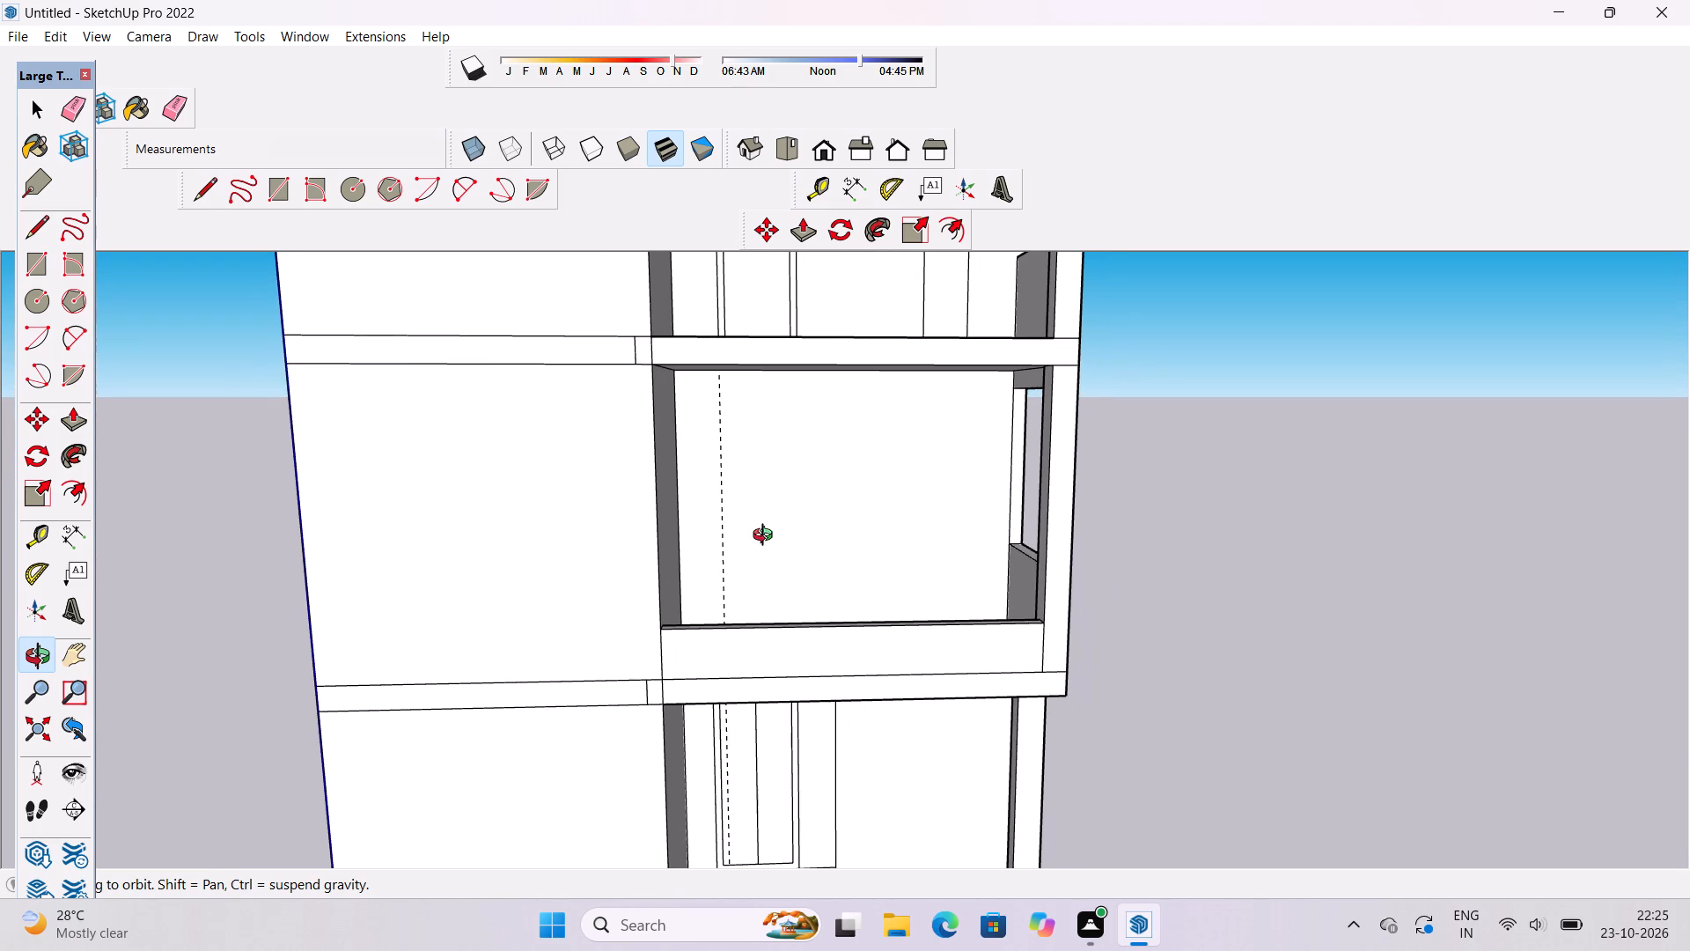
left_click_drag(760, 532, 760, 519)
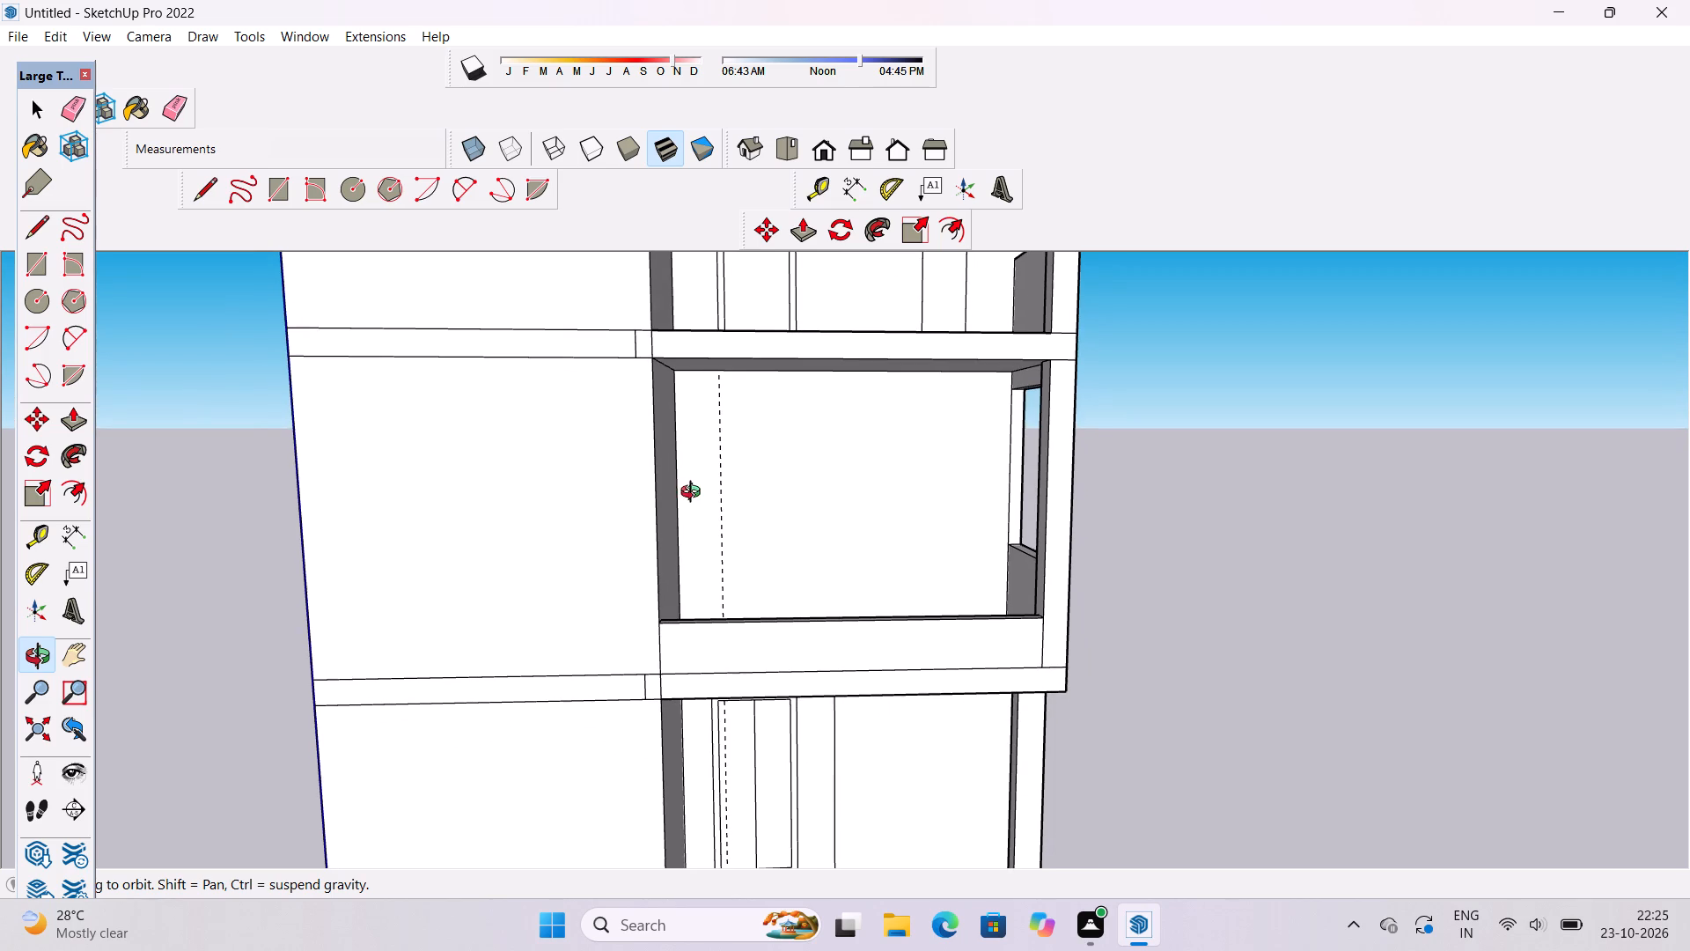
scroll(694, 494, "down", 5)
left_click_drag(722, 505, 716, 594)
scroll(724, 564, "up", 2)
left_click_drag(715, 564, 693, 591, "shift")
left_click_drag(688, 592, 688, 540)
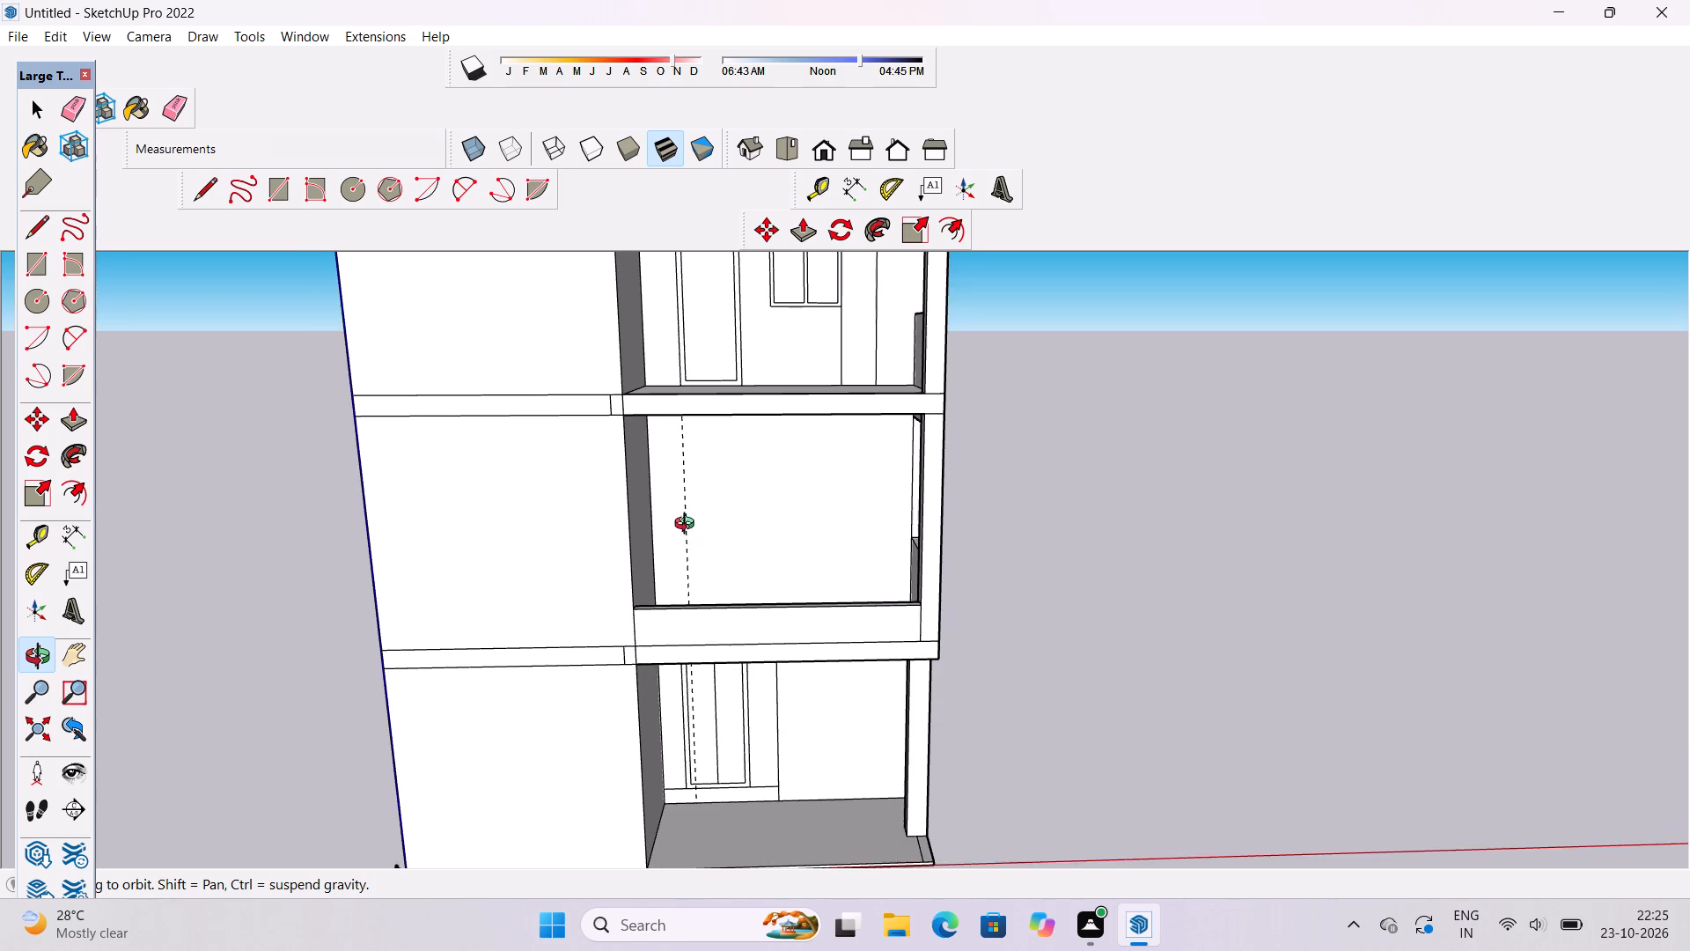
left_click_drag(688, 526, 674, 592, "shift")
left_click_drag(680, 591, 699, 477)
left_click_drag(701, 476, 716, 491, "shift")
left_click_drag(721, 500, 699, 515)
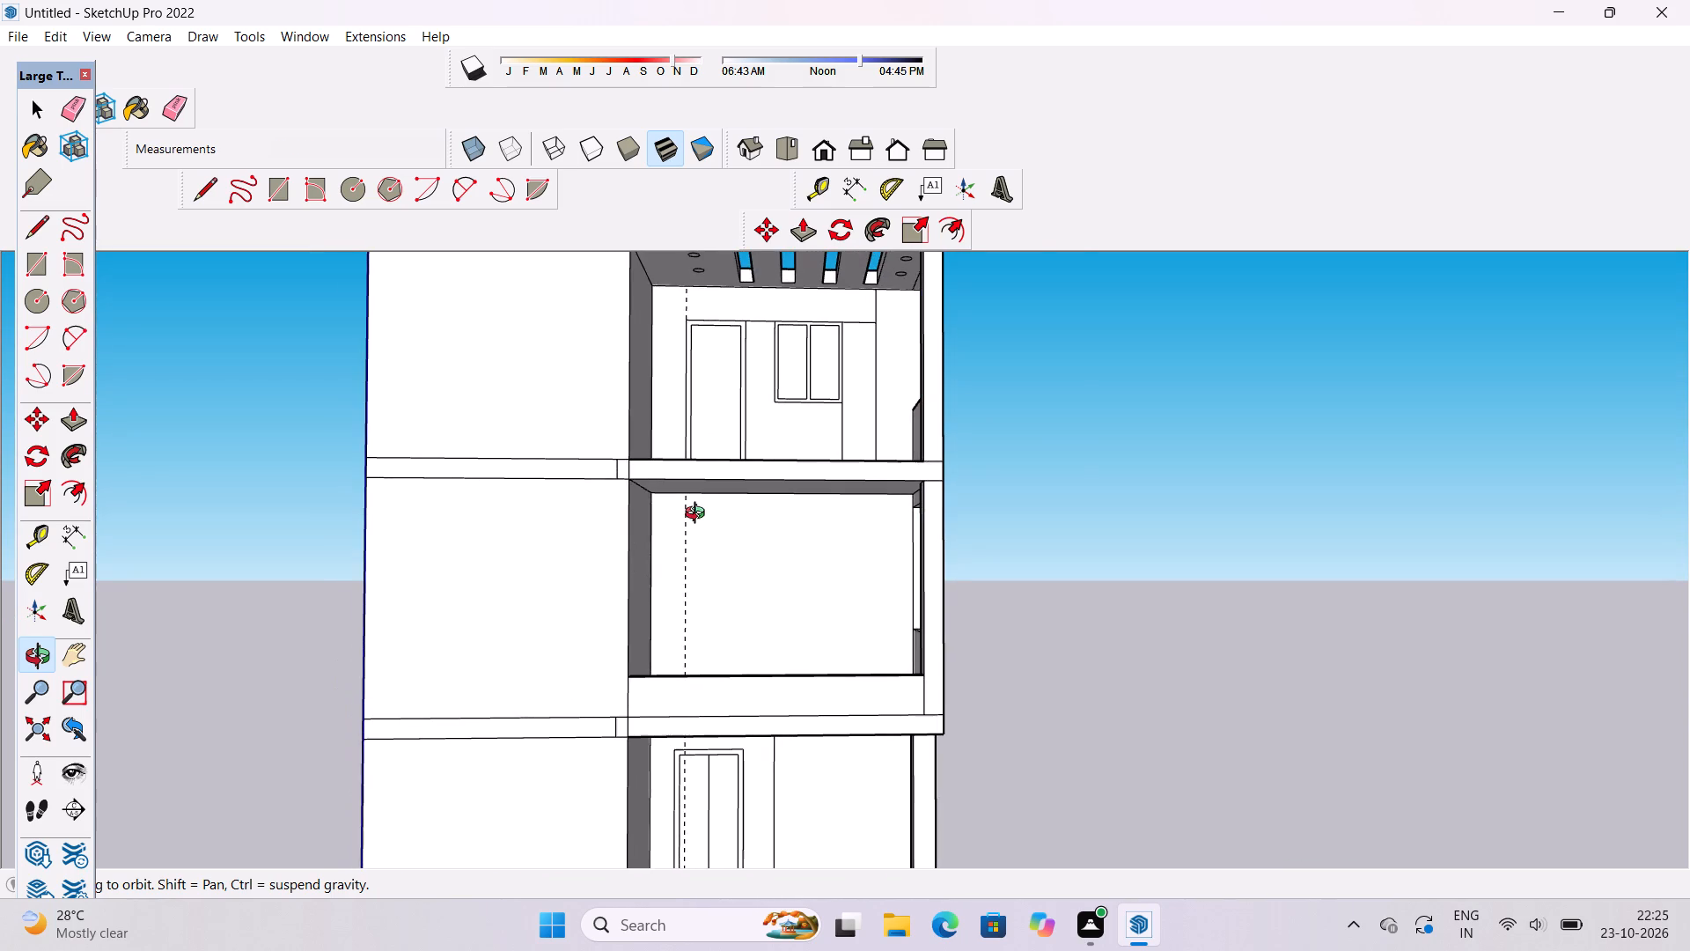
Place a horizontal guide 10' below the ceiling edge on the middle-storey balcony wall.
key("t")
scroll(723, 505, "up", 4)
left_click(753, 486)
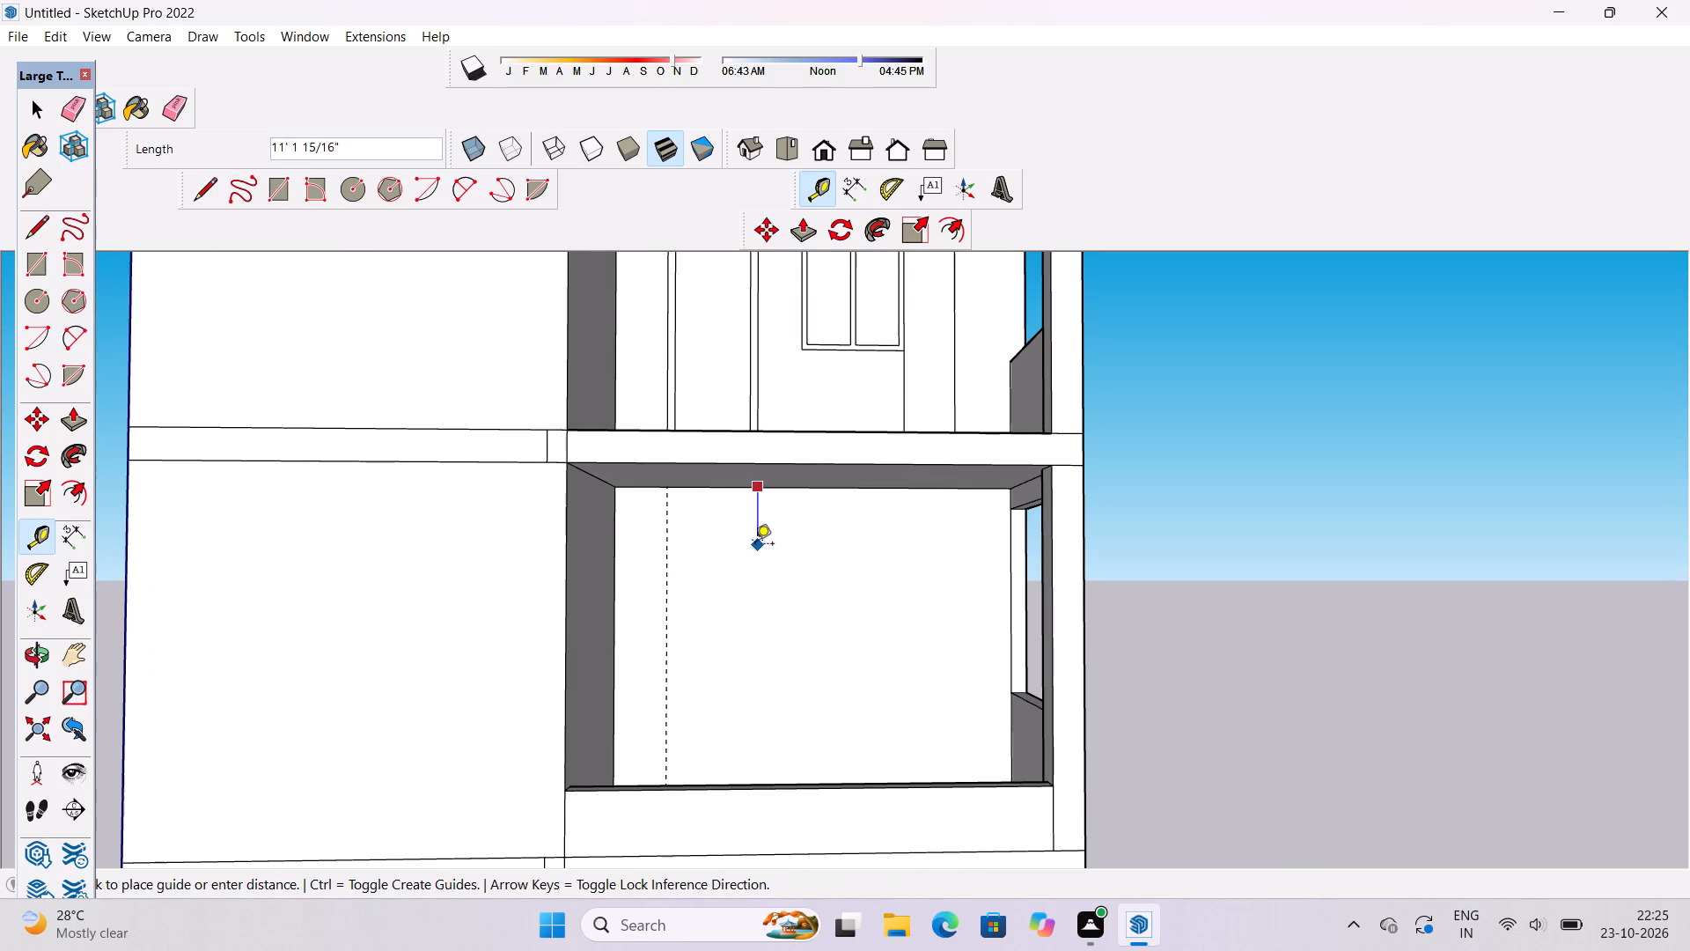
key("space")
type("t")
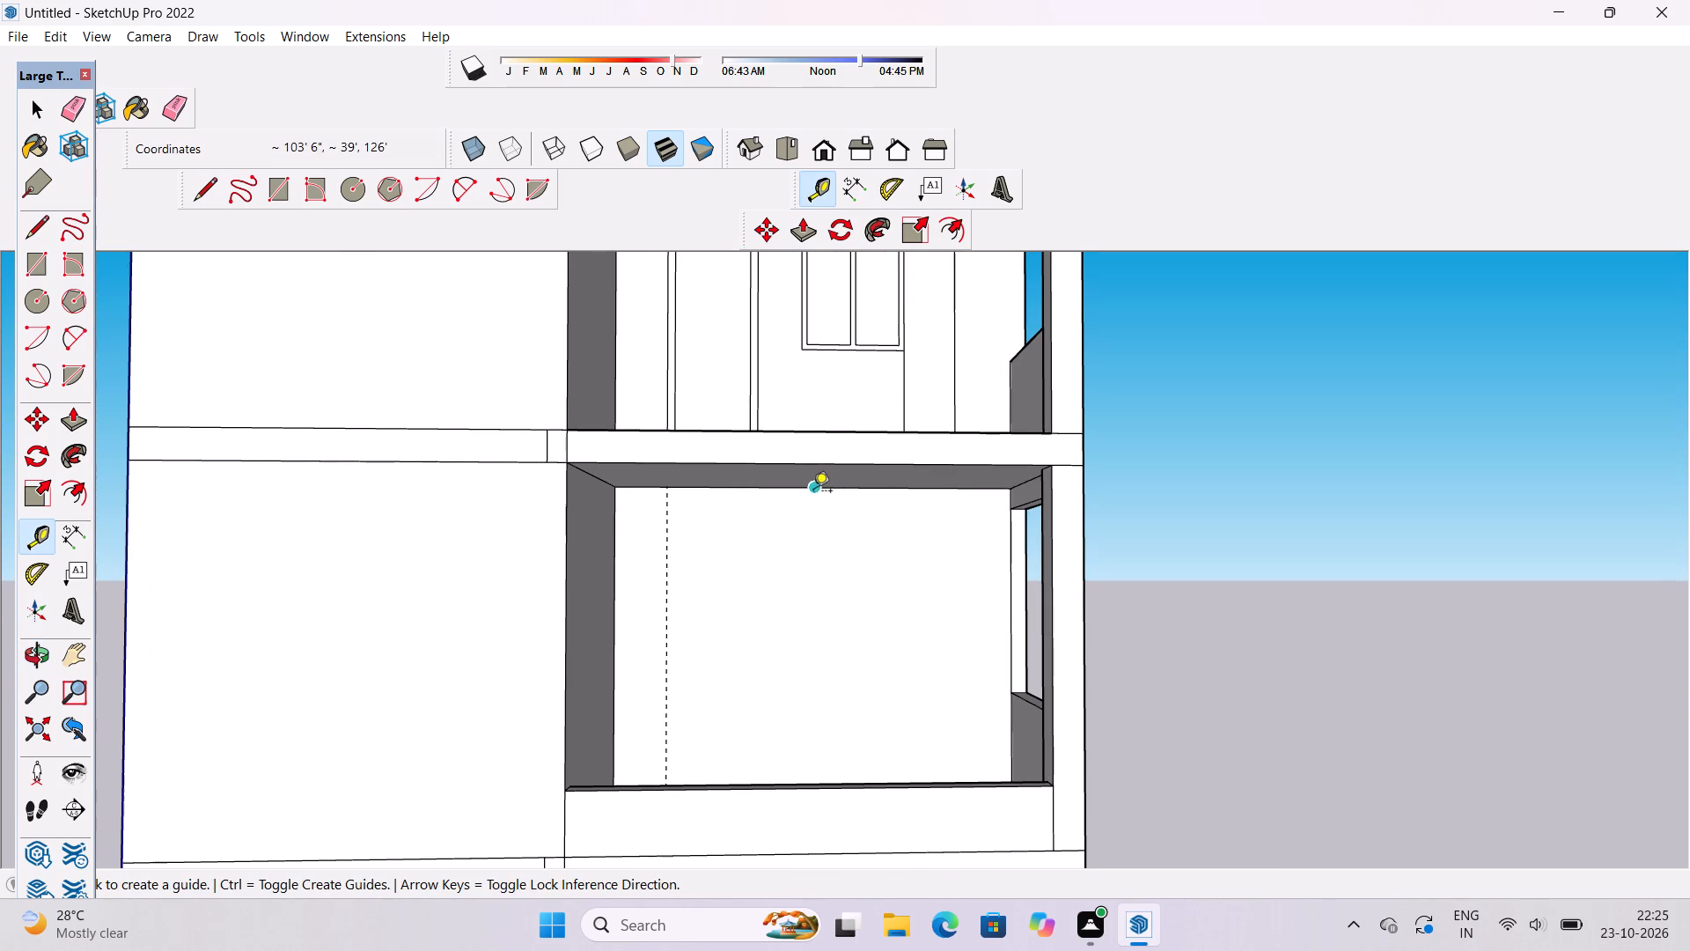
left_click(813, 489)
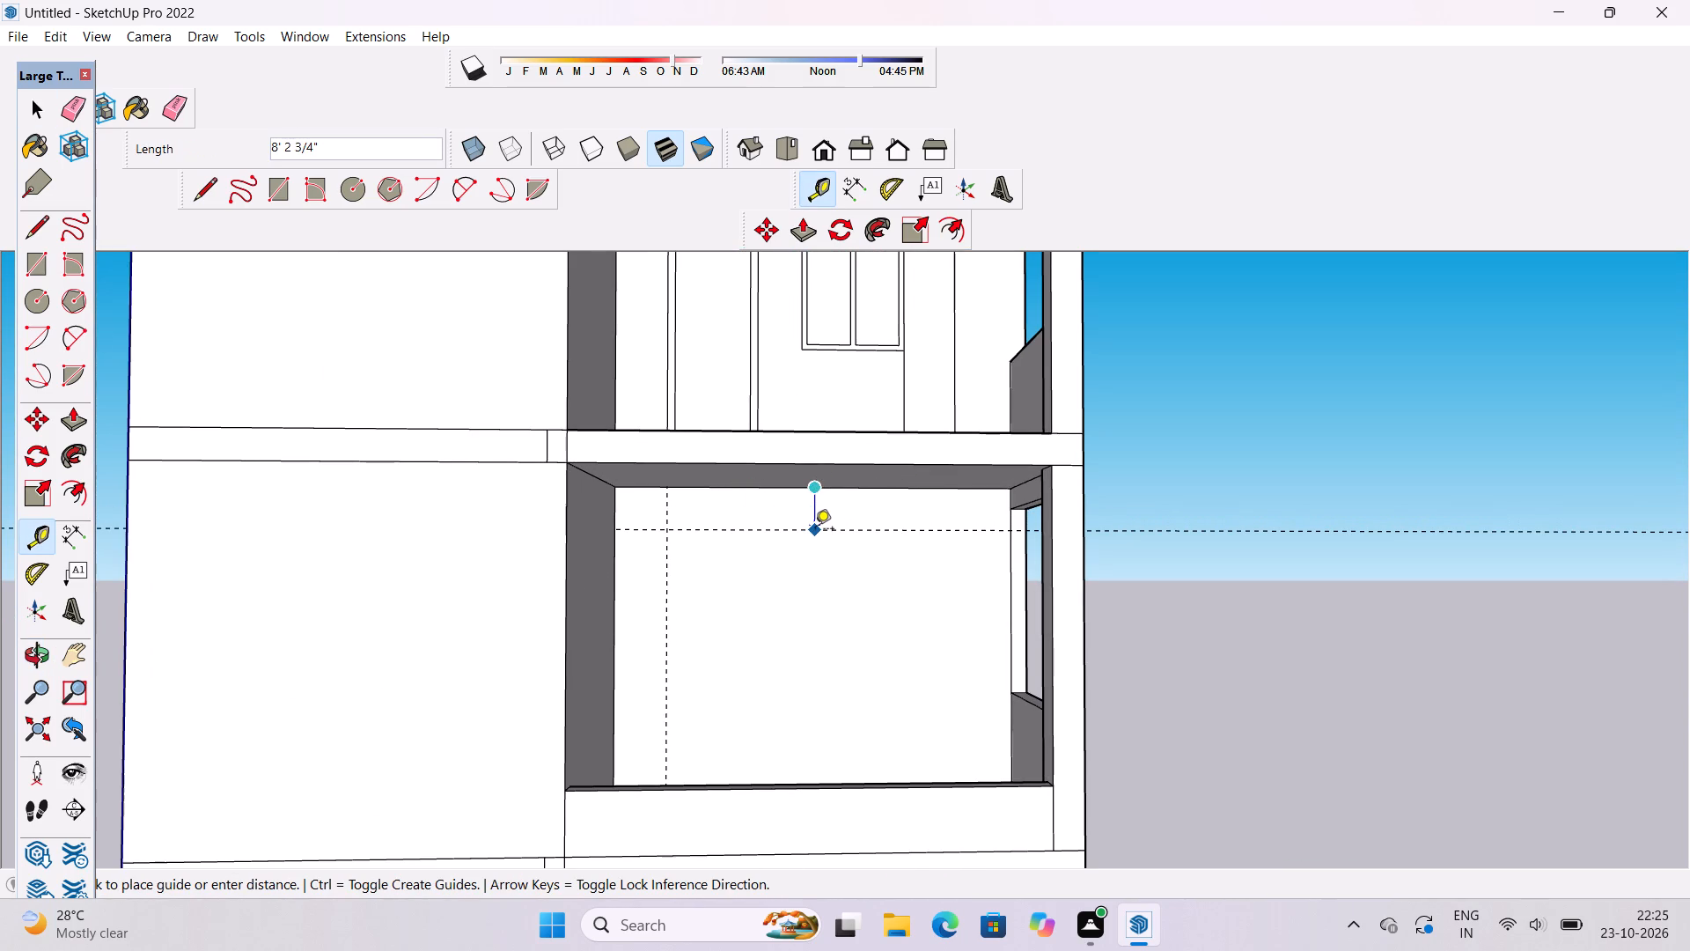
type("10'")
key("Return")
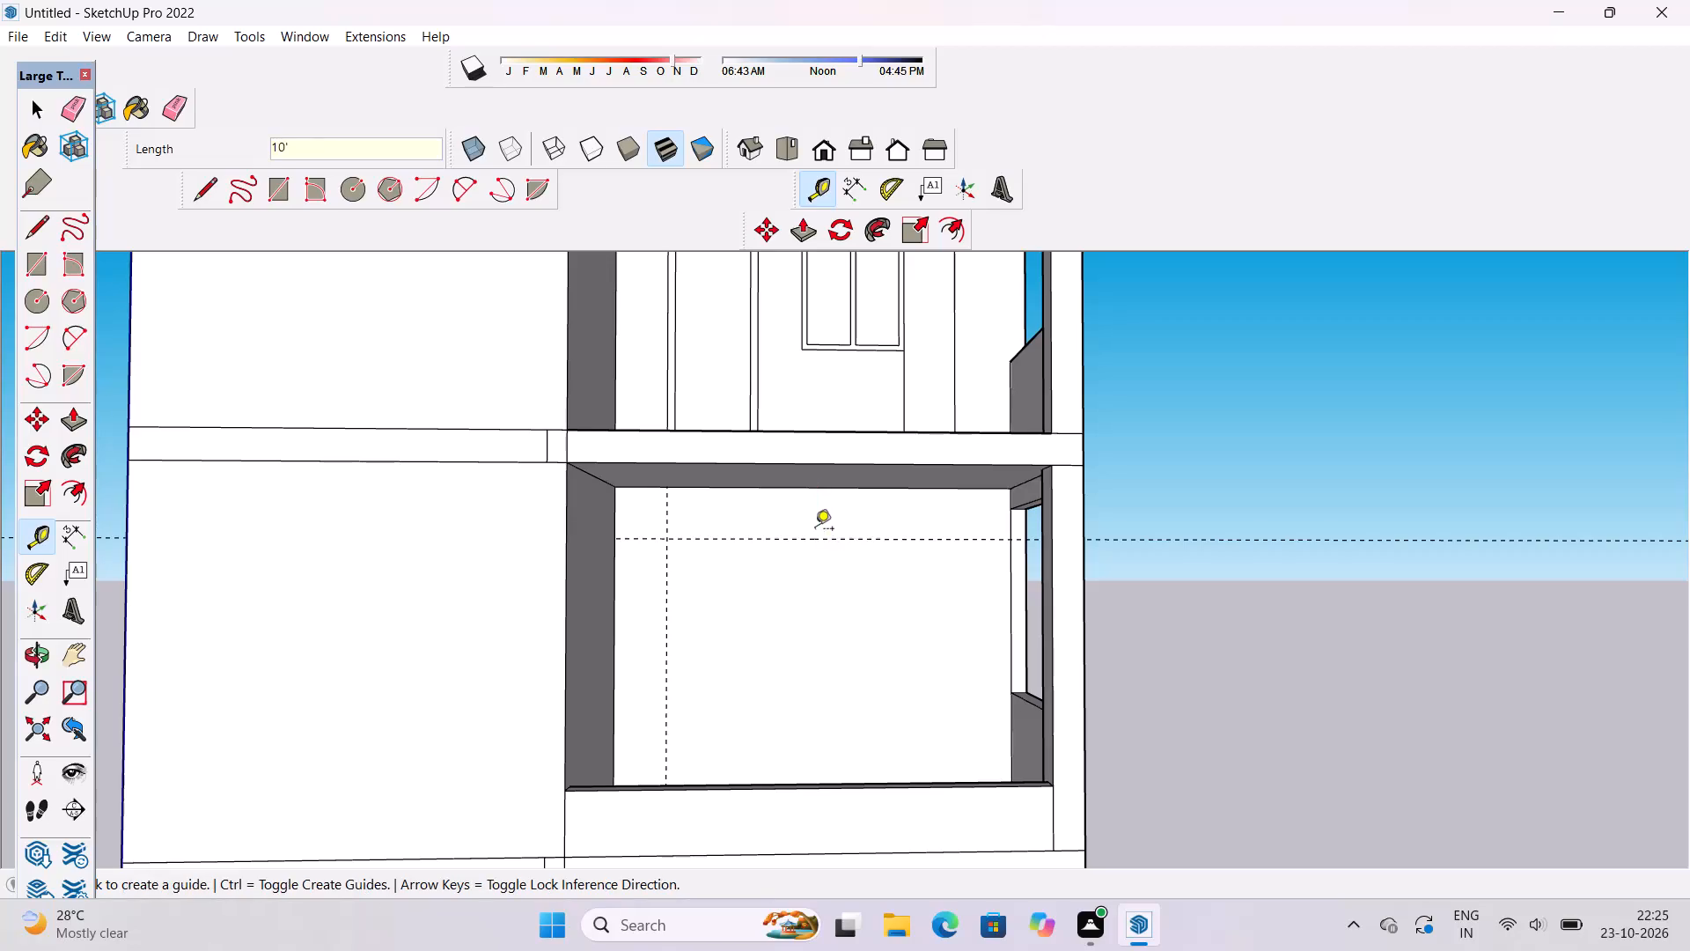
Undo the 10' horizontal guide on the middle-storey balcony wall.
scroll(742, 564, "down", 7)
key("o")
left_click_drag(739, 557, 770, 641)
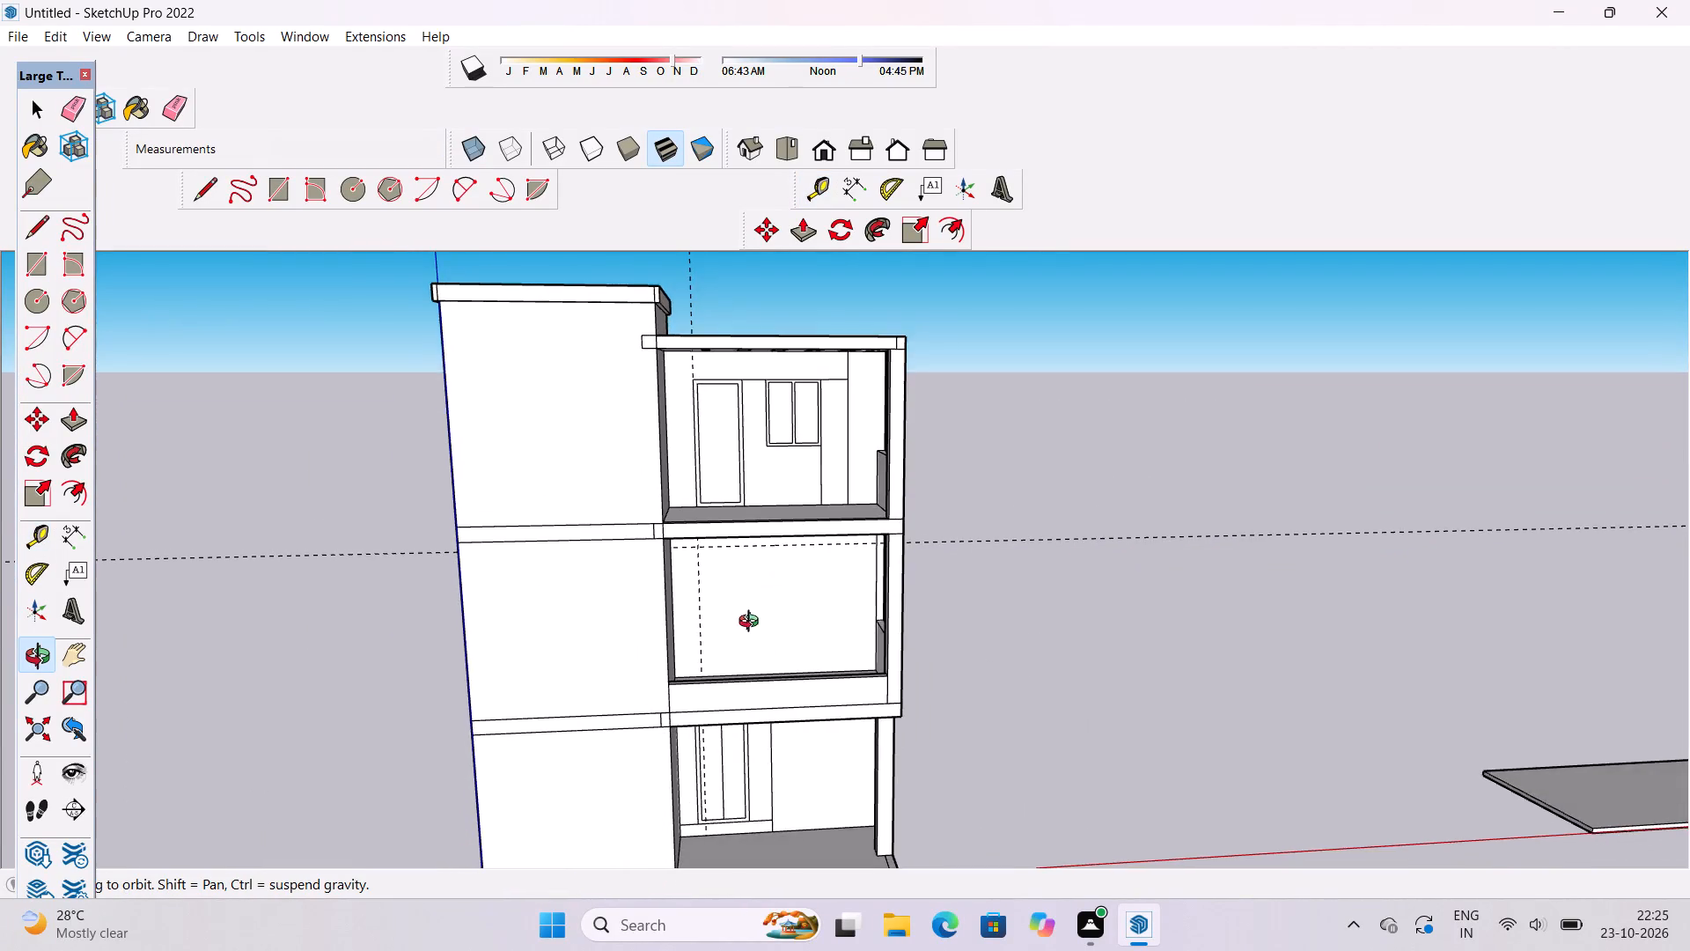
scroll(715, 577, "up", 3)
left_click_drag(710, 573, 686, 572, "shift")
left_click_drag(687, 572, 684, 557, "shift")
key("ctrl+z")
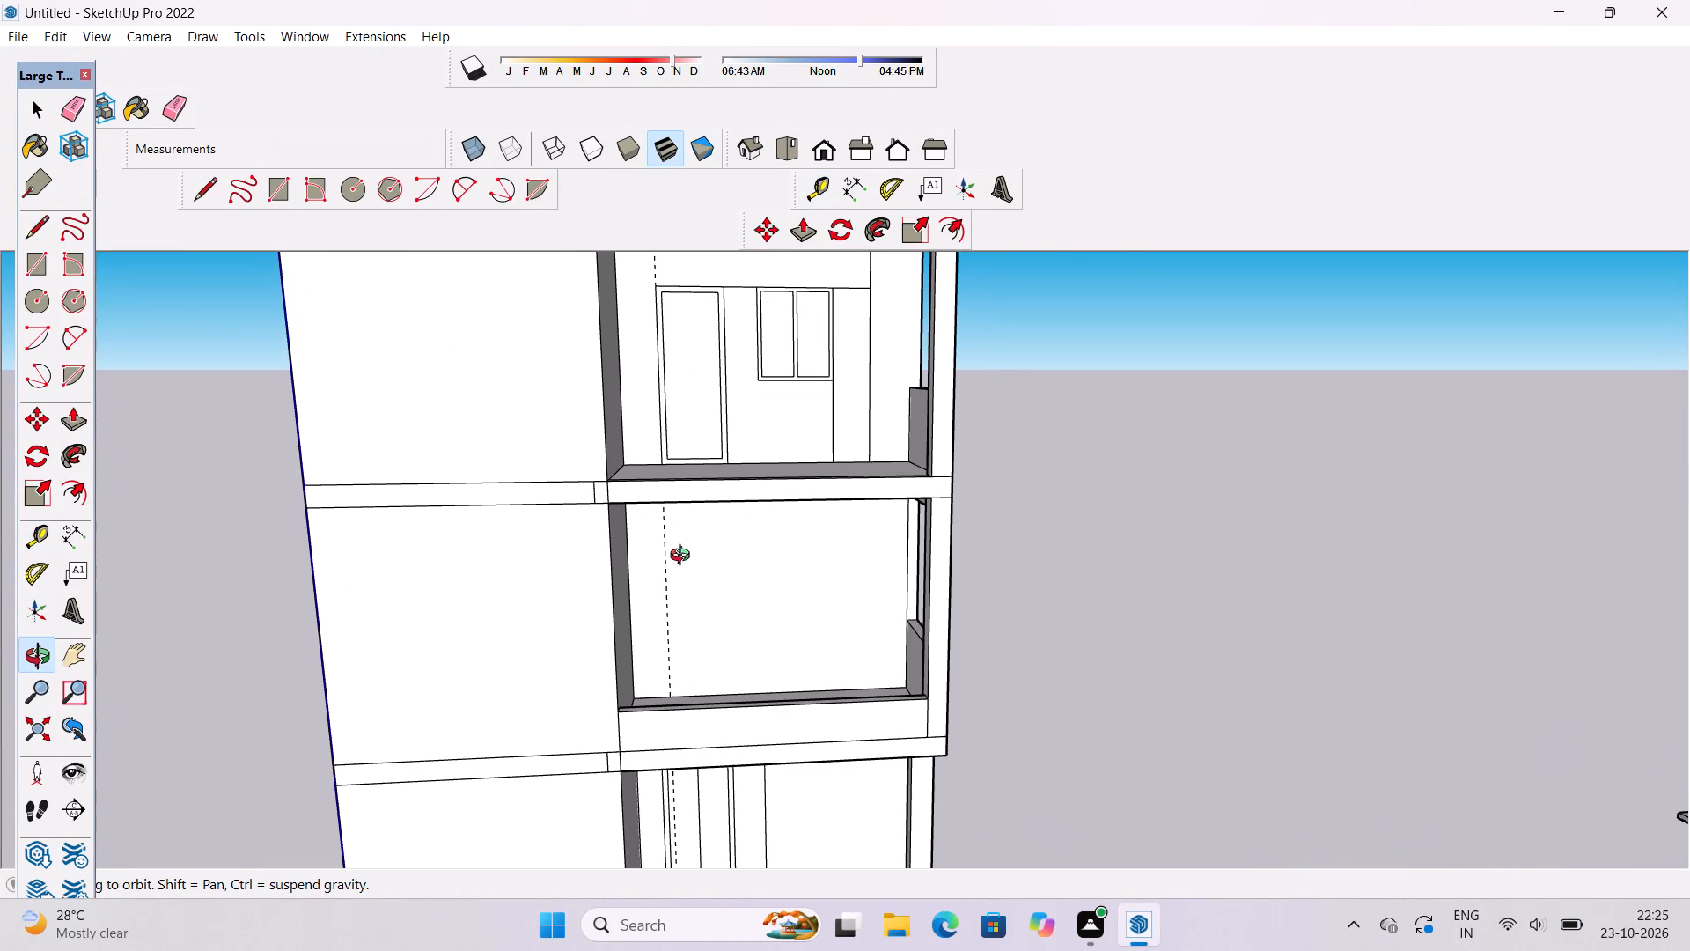
Place a horizontal guide 12' below the ceiling edge on the middle-storey balcony wall.
scroll(684, 557, "up", 4)
left_click_drag(705, 593, 705, 573)
key("t")
scroll(704, 571, "down", 5)
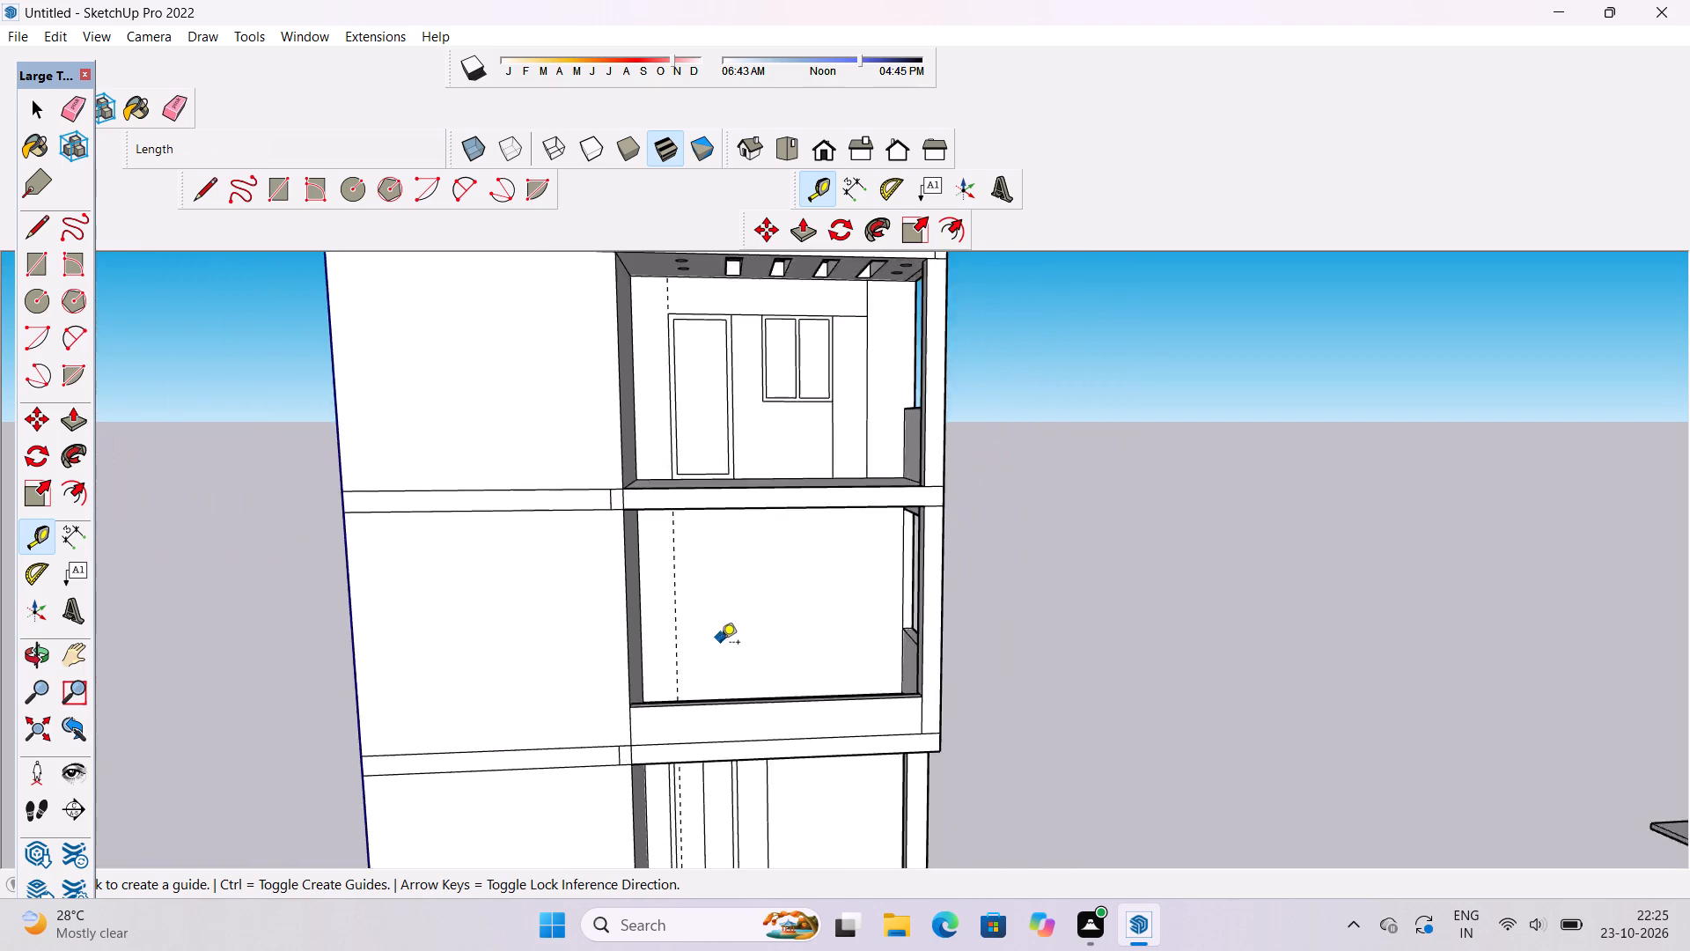
scroll(722, 645, "up", 8)
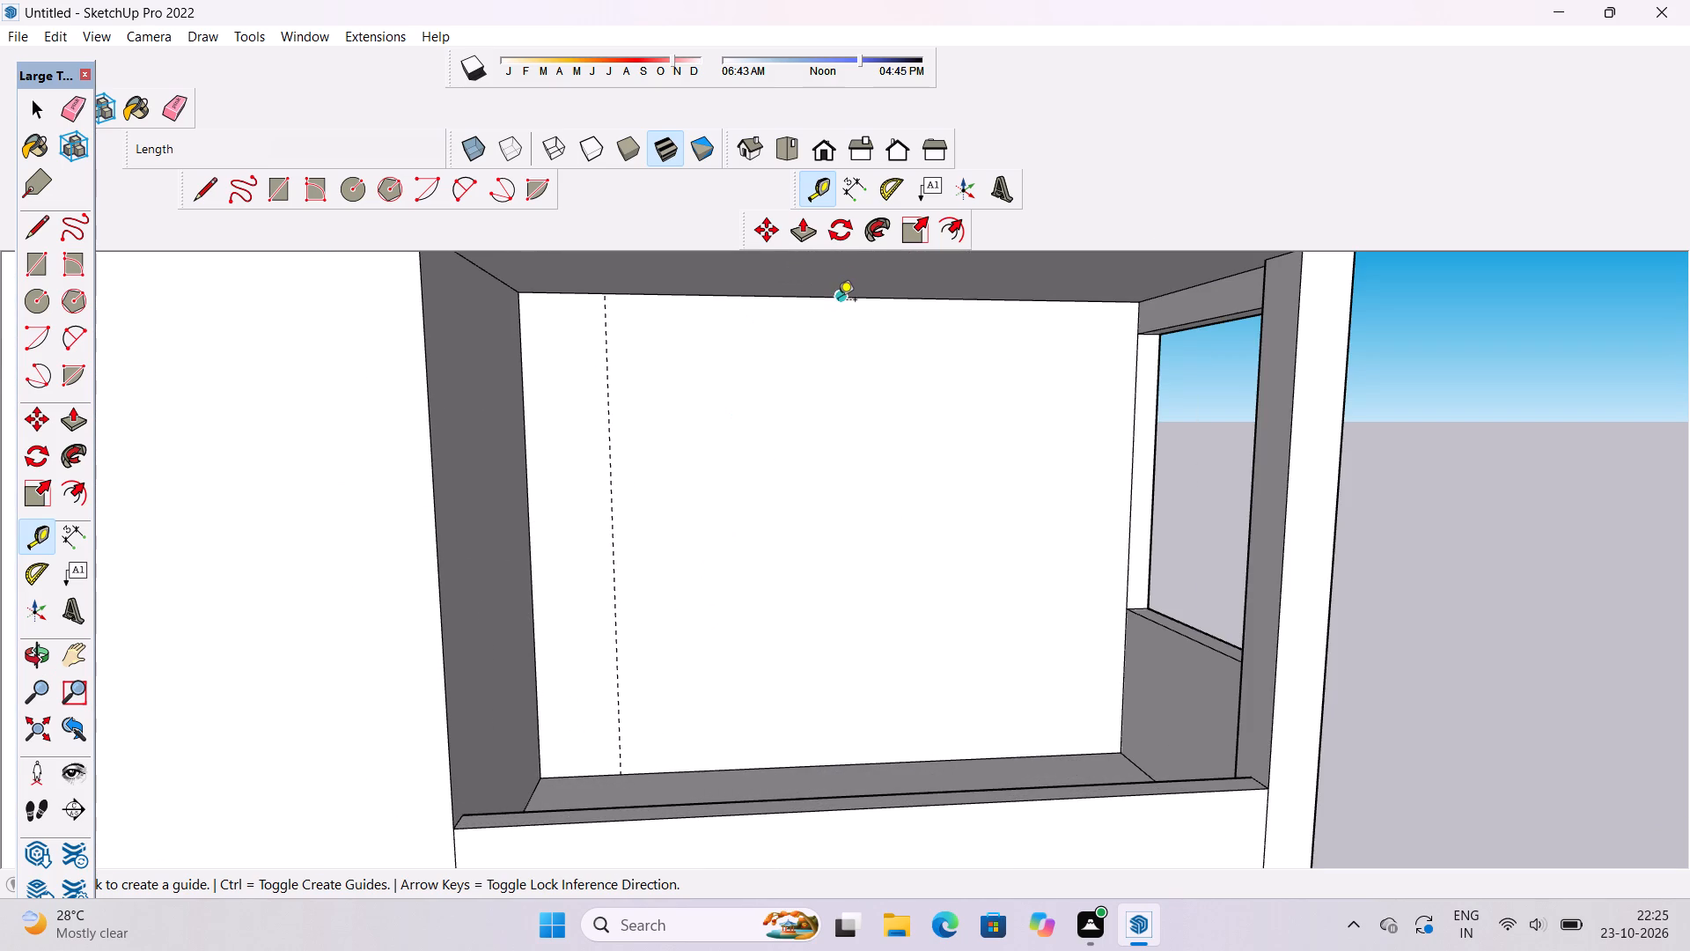
left_click(841, 299)
scroll(841, 299, "down", 4)
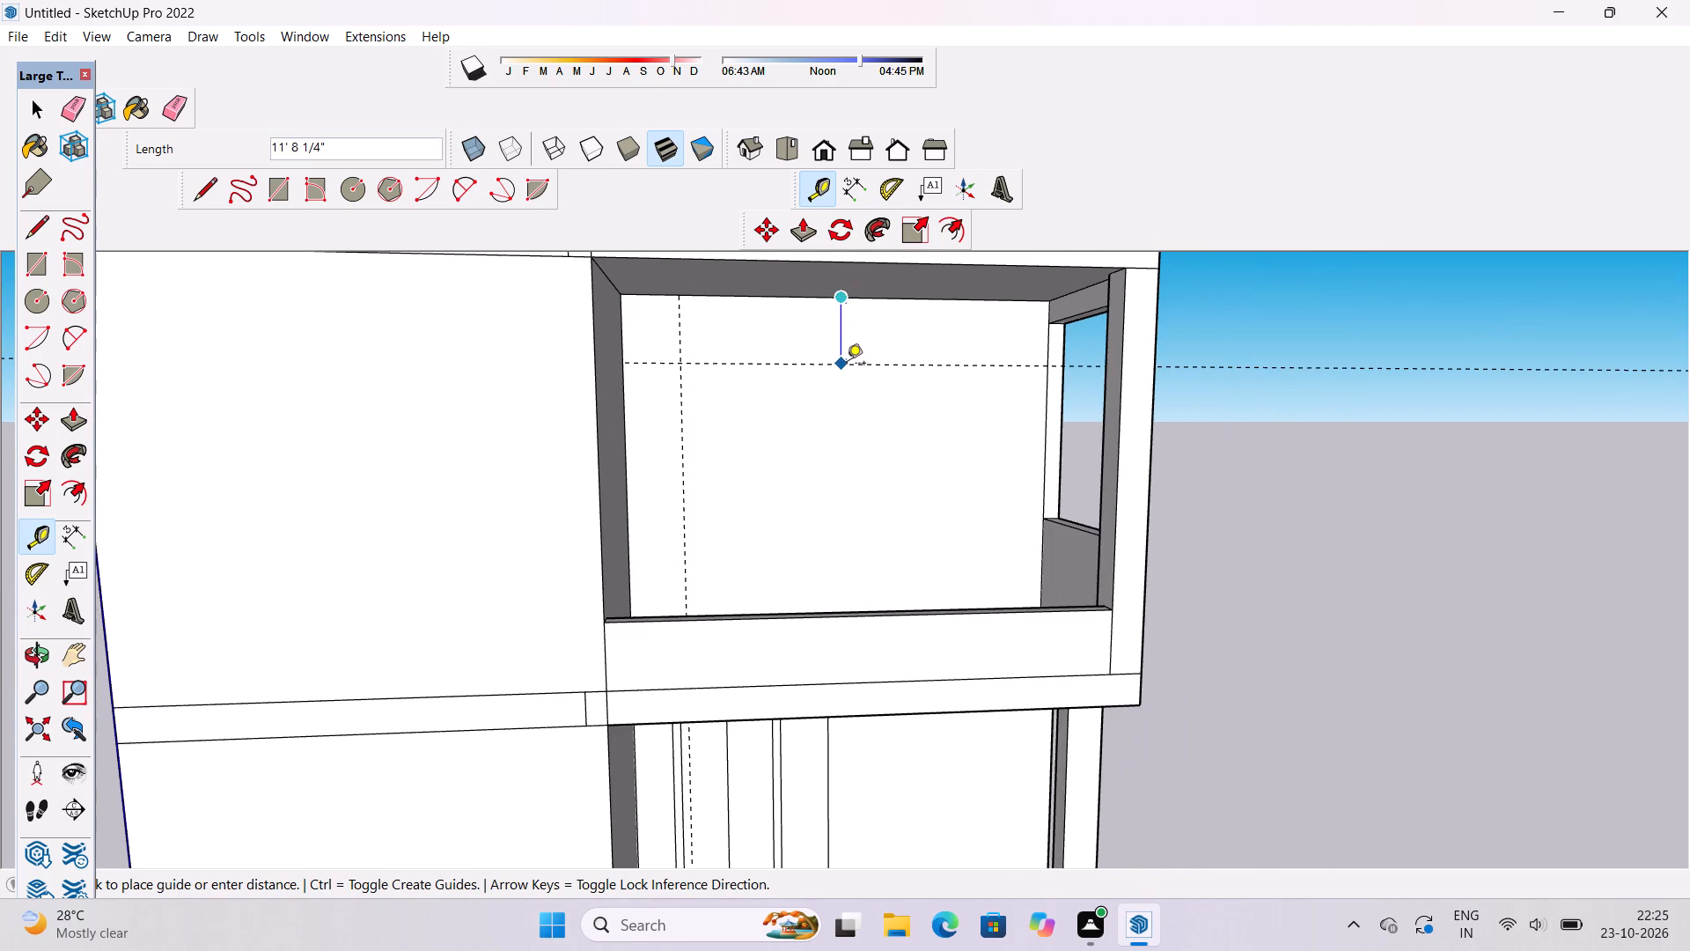
type("12'")
key("Return")
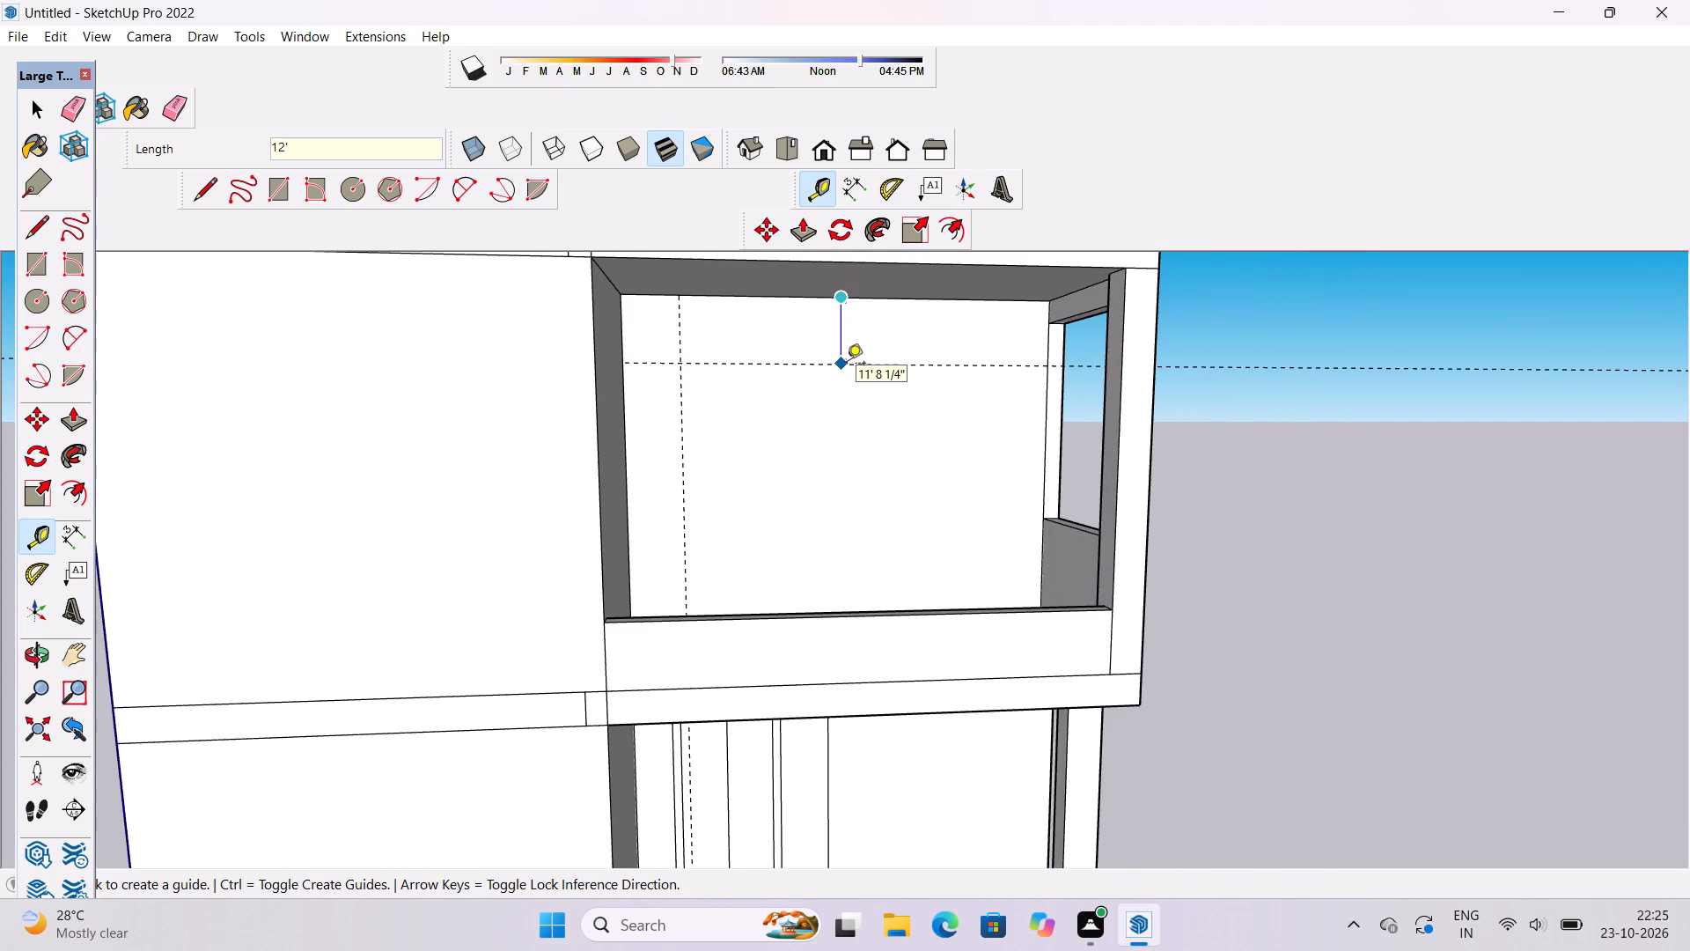
Examine the middle-storey balcony wall and its guides against the door and window layouts on the storeys above and below.
key("o")
scroll(849, 380, "down", 3)
left_click_drag(931, 402, 819, 422, "shift")
left_click_drag(723, 471, 722, 537)
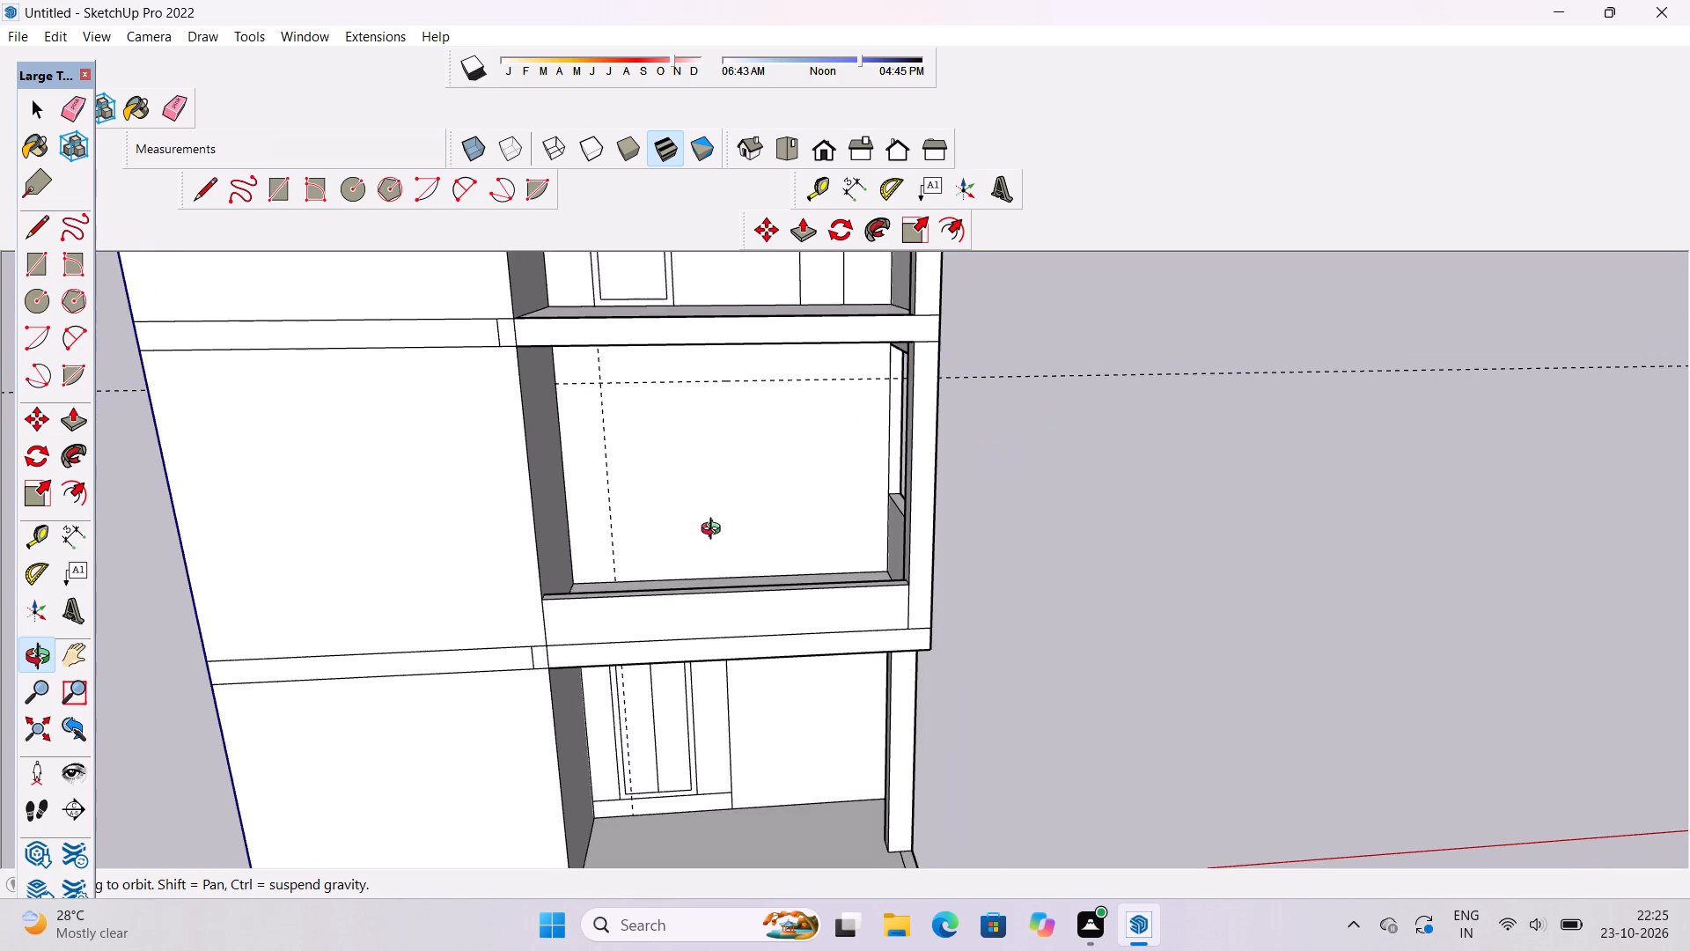
left_click_drag(705, 512, 715, 534, "shift")
scroll(715, 542, "up", 1)
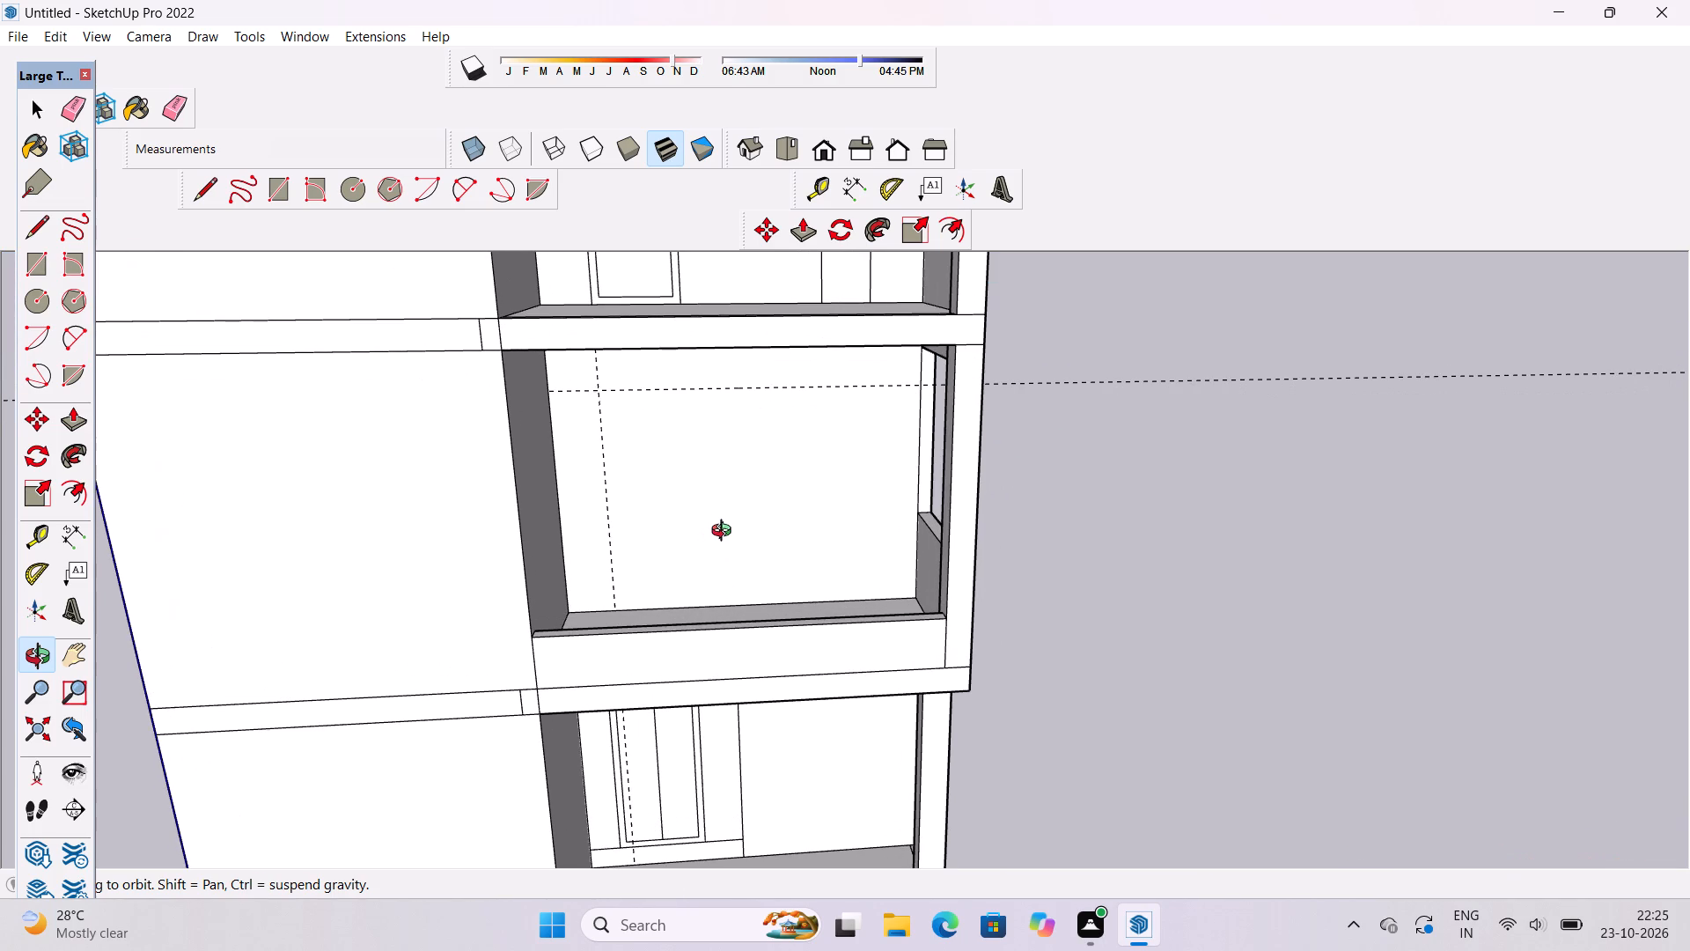
scroll(726, 533, "down", 5)
left_click_drag(726, 533, 731, 601, "shift")
left_click(733, 595, "shift")
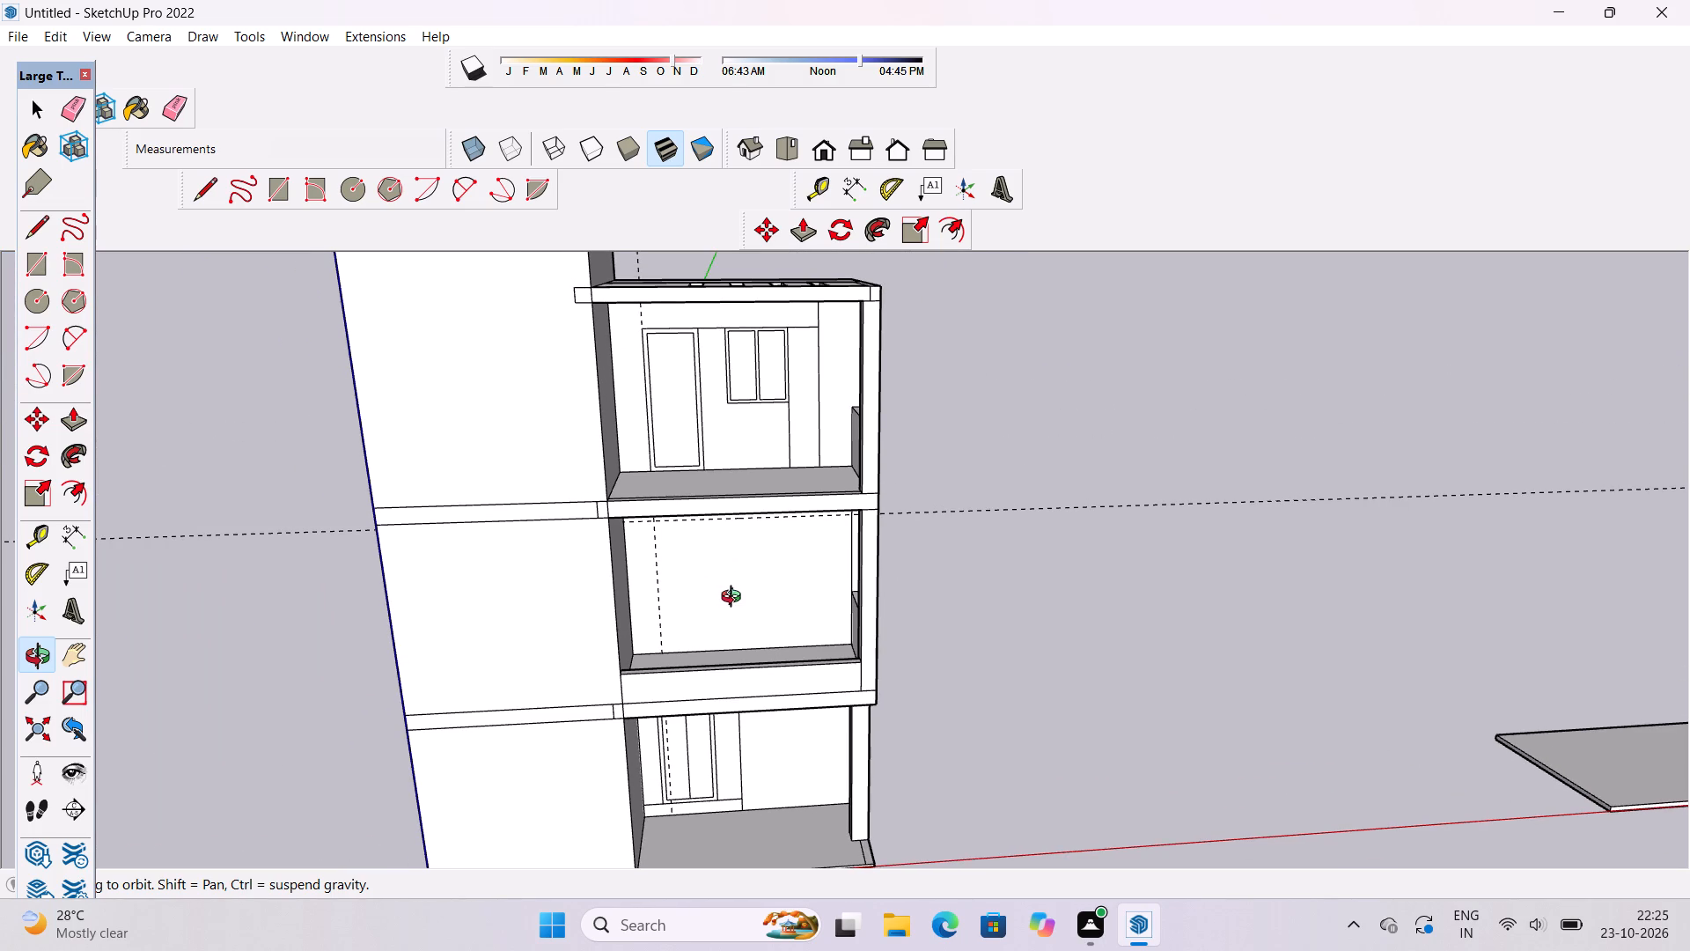
scroll(735, 599, "down", 4)
left_click_drag(733, 598, 720, 527, "shift")
scroll(694, 582, "up", 6)
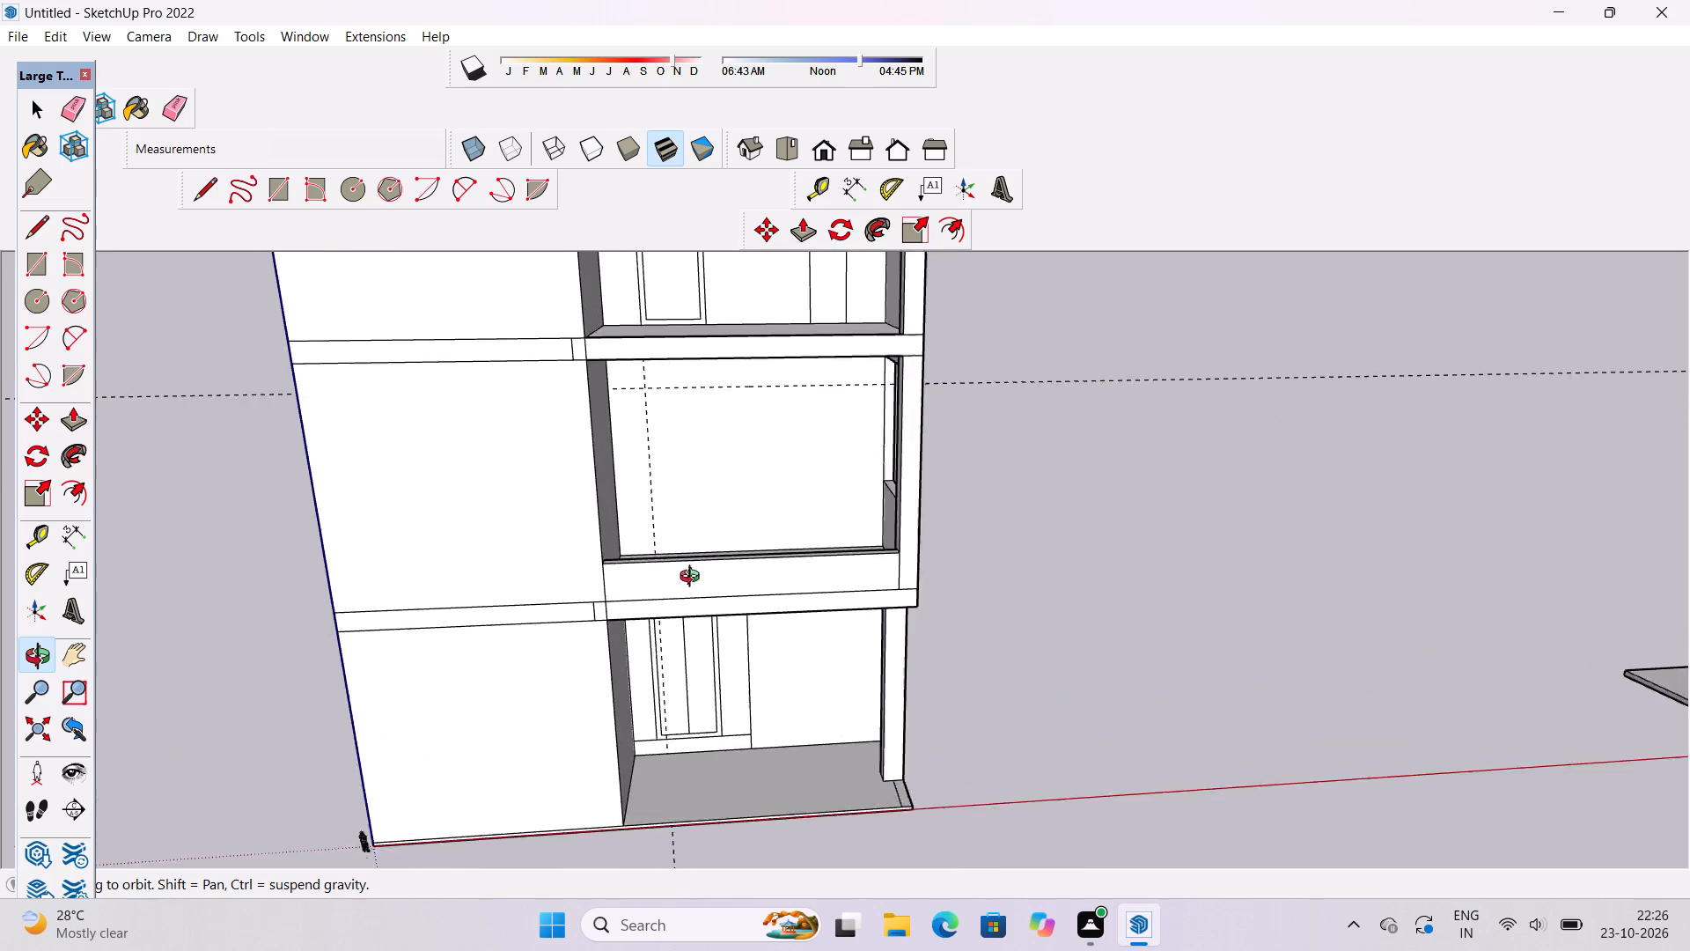
scroll(694, 579, "up", 2)
left_click_drag(702, 495, 710, 548, "shift")
scroll(680, 512, "up", 1)
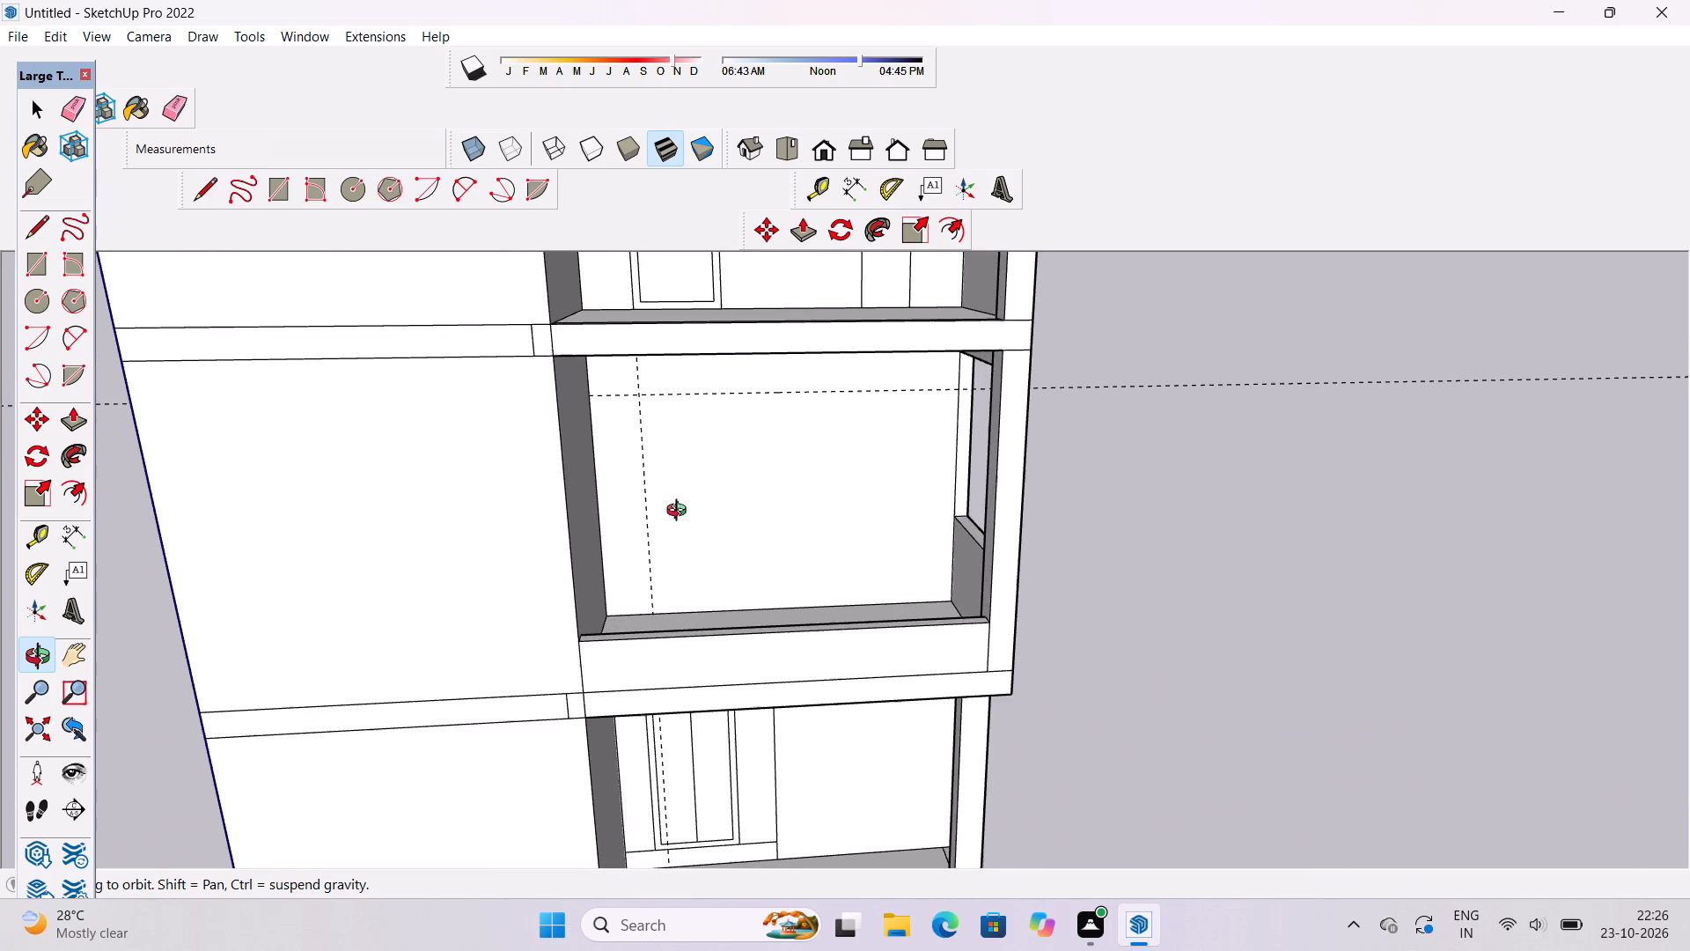
left_click_drag(680, 512, 629, 542, "shift")
left_click_drag(634, 537, 636, 550, "shift")
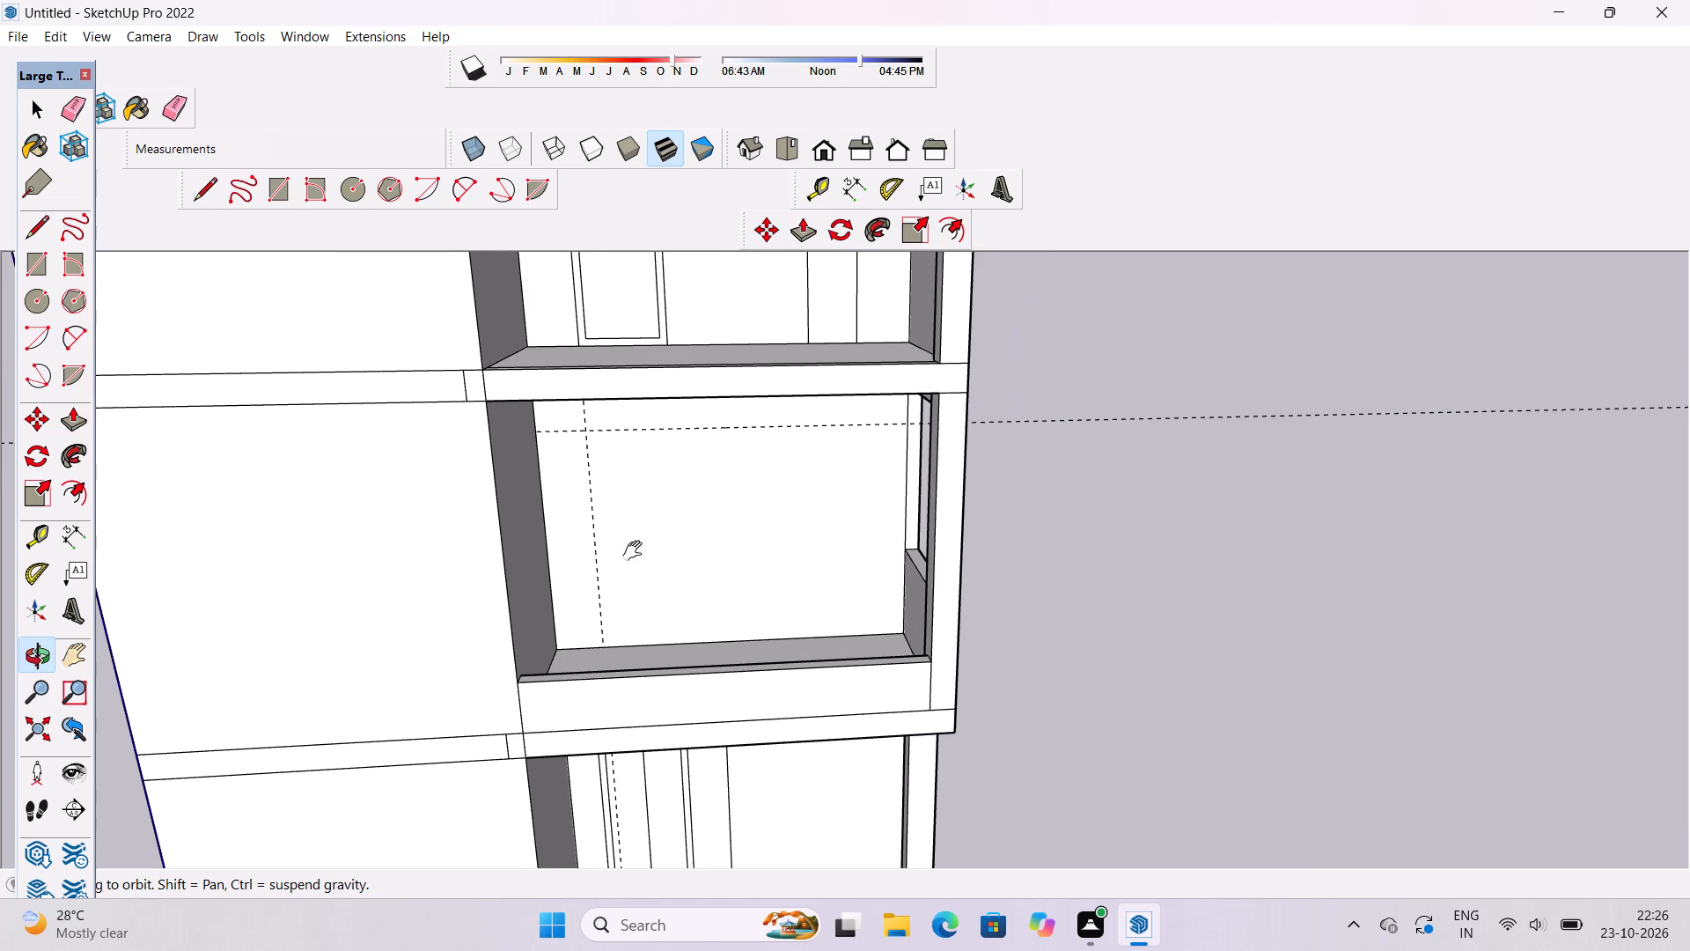
Erase the vertical edge beside the side opening on the middle-storey balcony wall.
left_click_drag(636, 551, 646, 565, "shift")
scroll(654, 564, "up", 1)
scroll(654, 559, "down", 5)
left_click_drag(652, 579, 656, 549, "shift")
key("t")
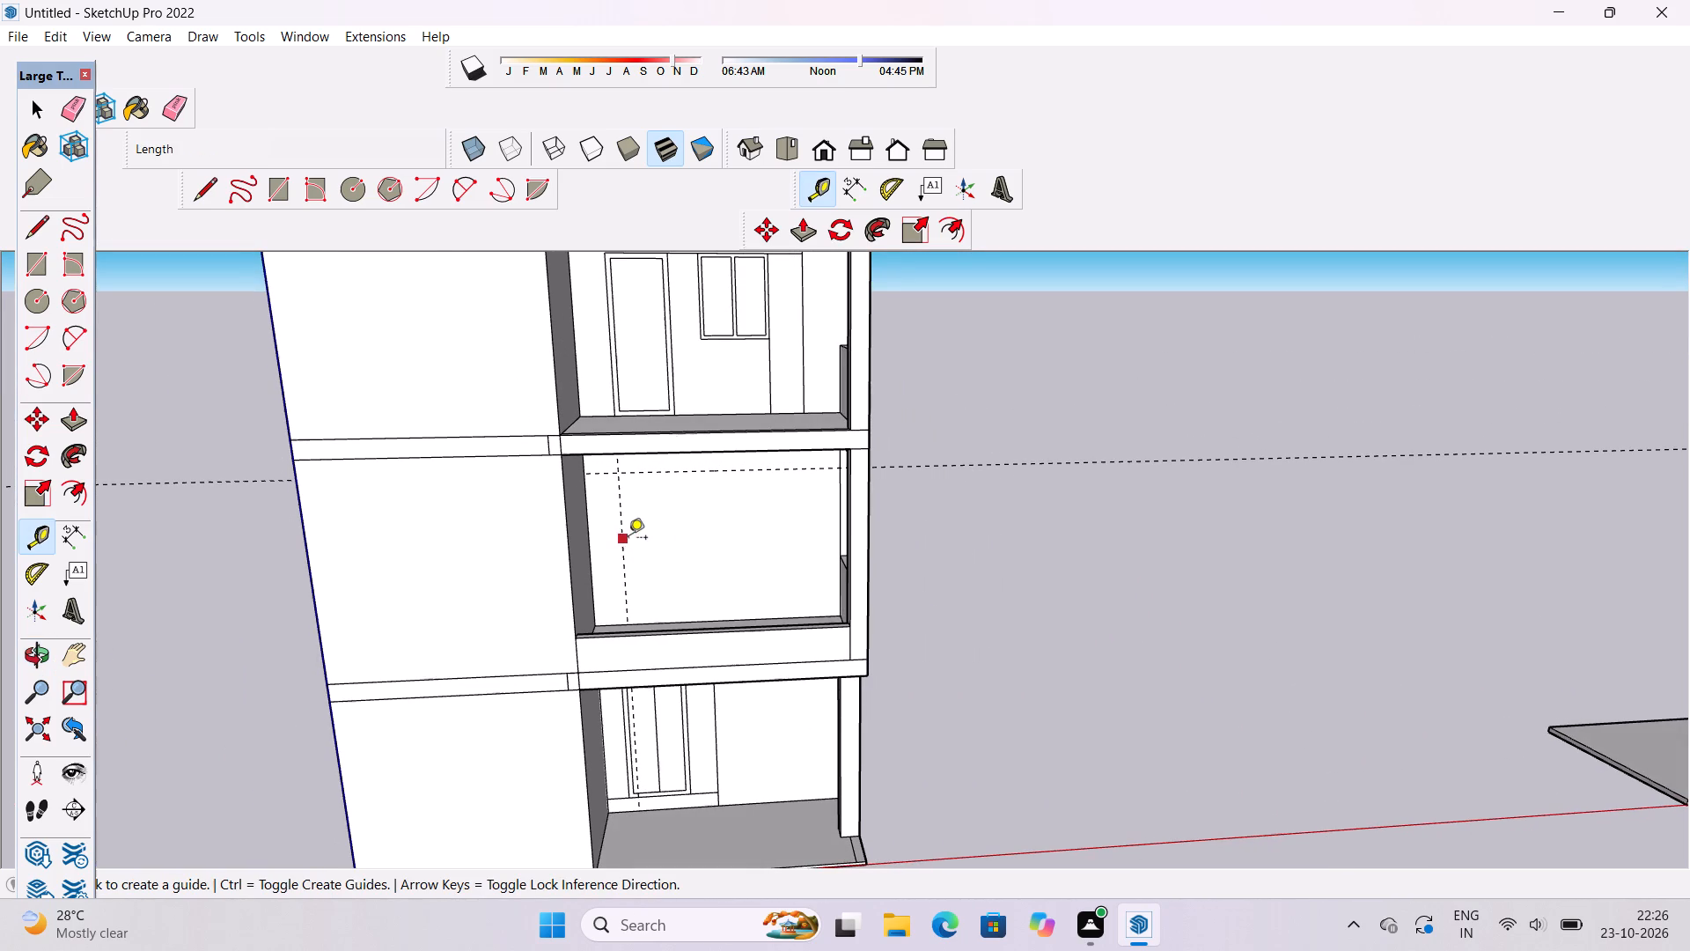
scroll(540, 538, "up", 3)
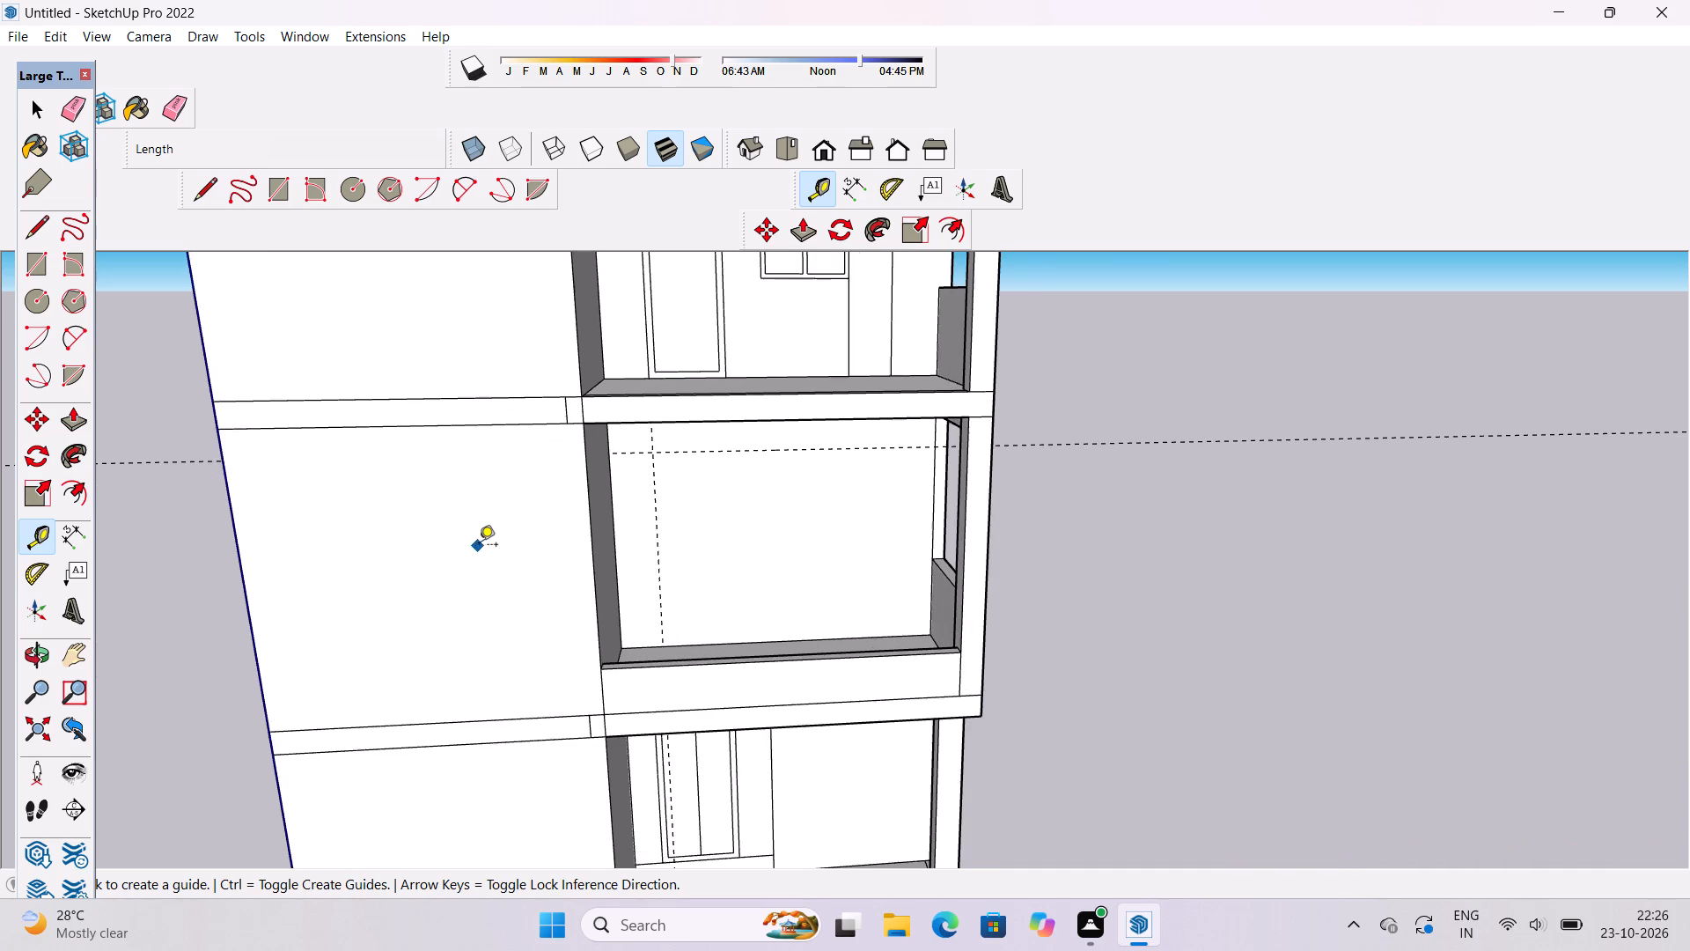
scroll(799, 498, "up", 3)
scroll(943, 496, "up", 3)
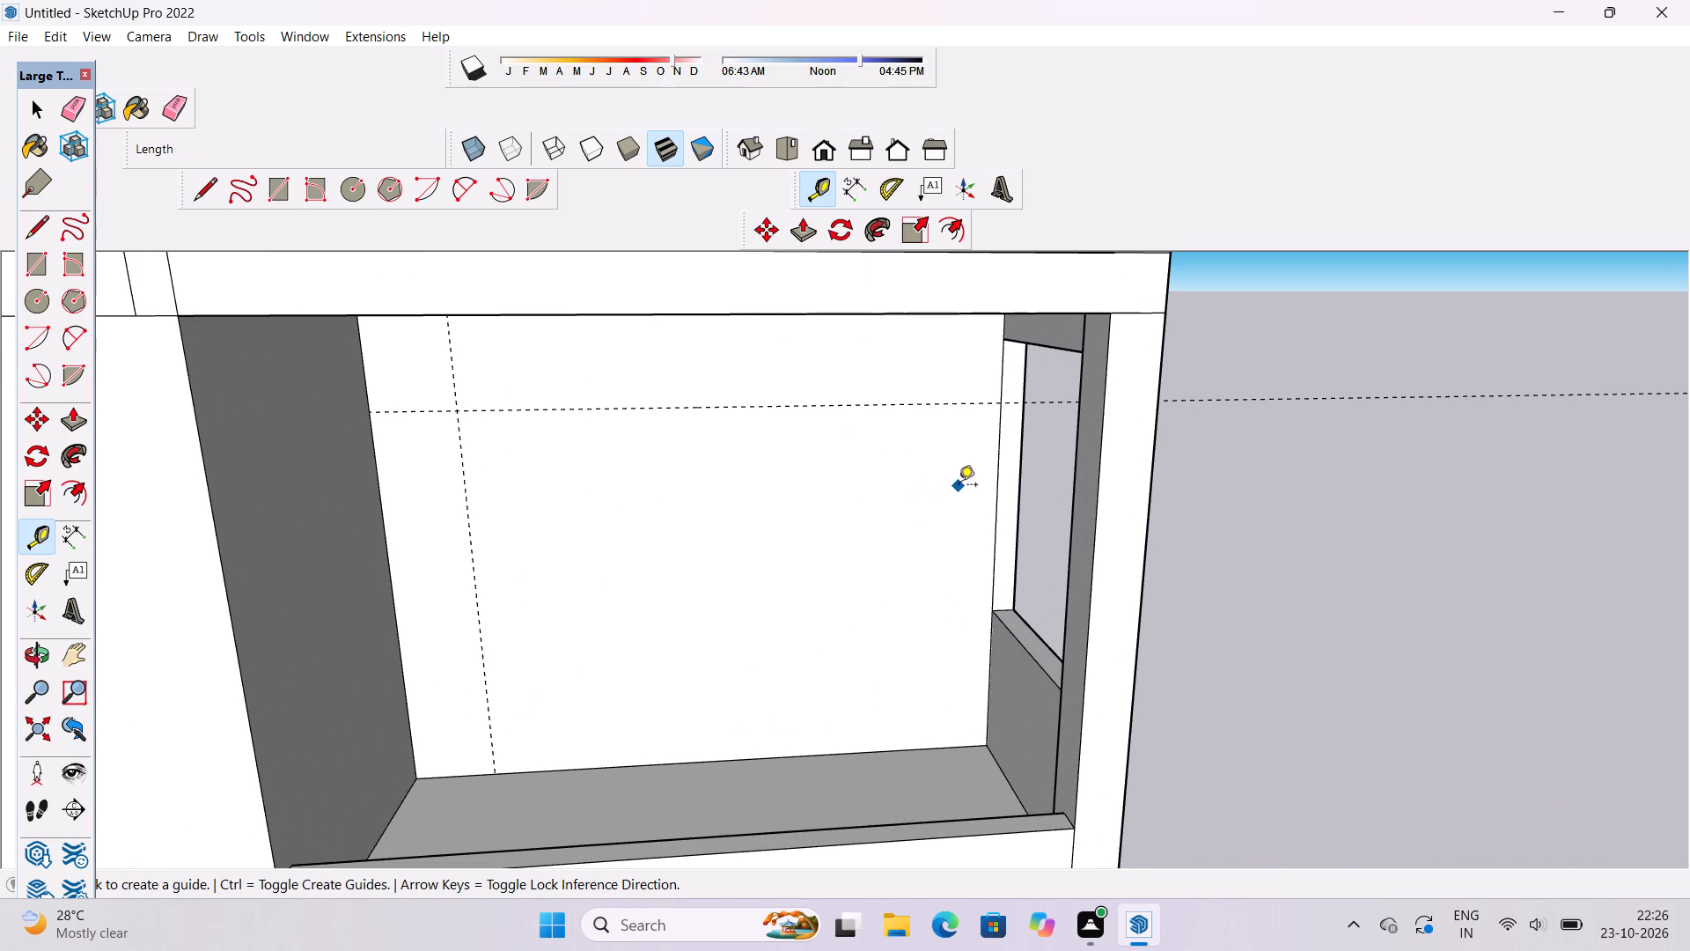
key("e")
left_click_drag(1003, 458, 974, 502)
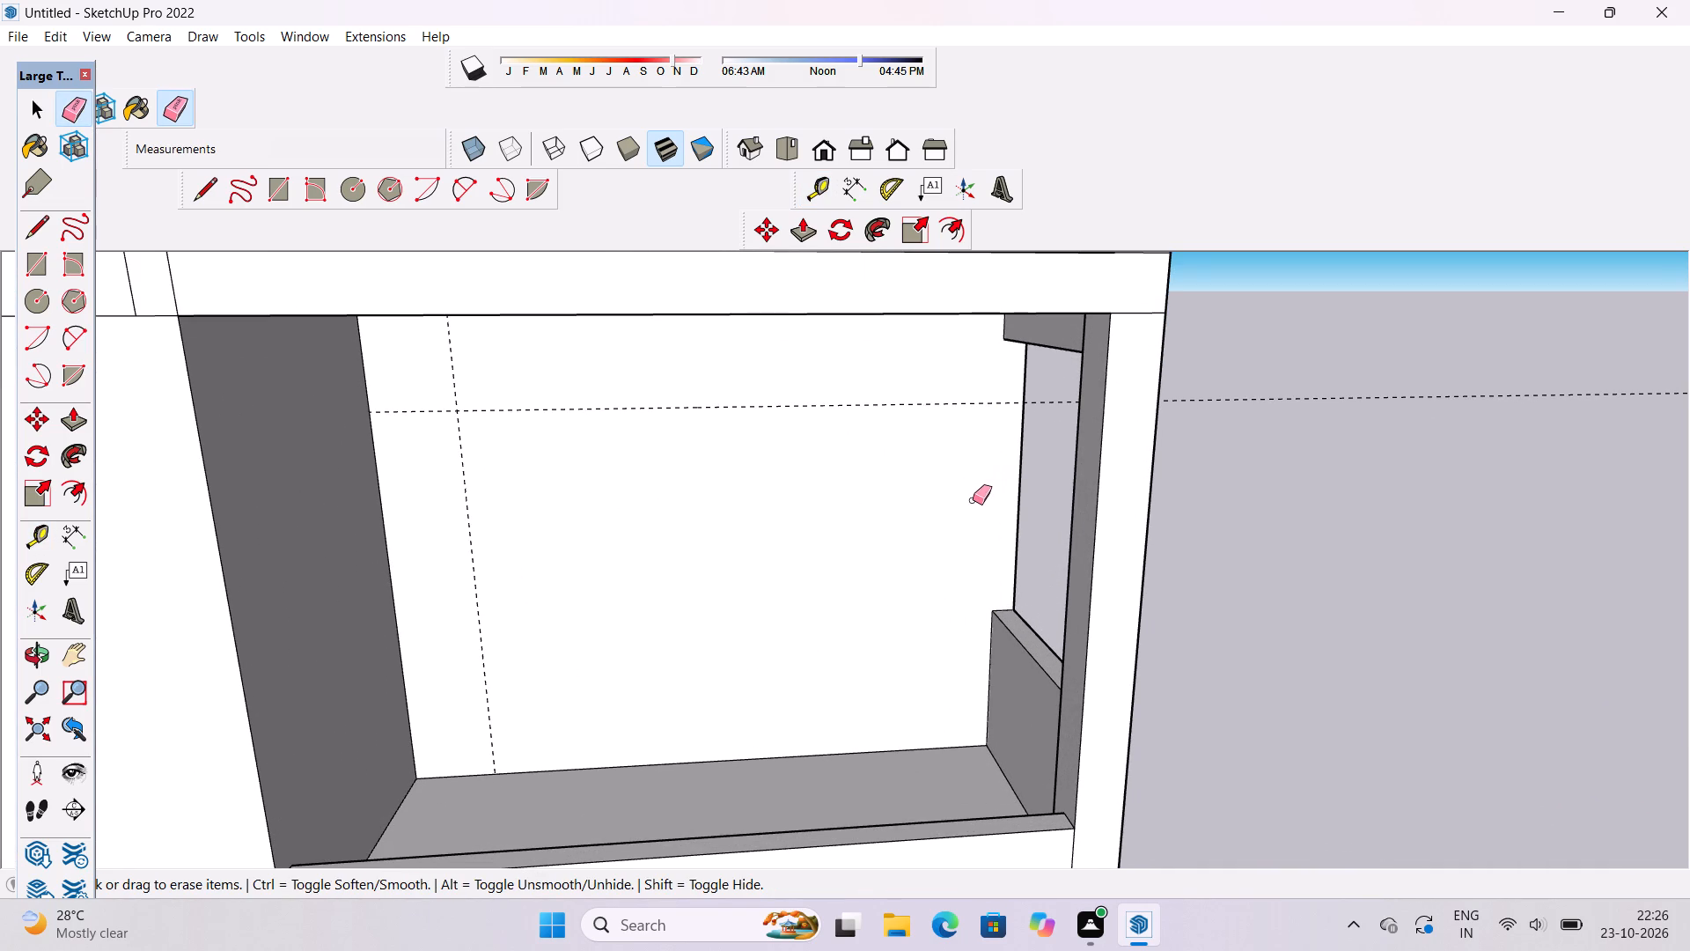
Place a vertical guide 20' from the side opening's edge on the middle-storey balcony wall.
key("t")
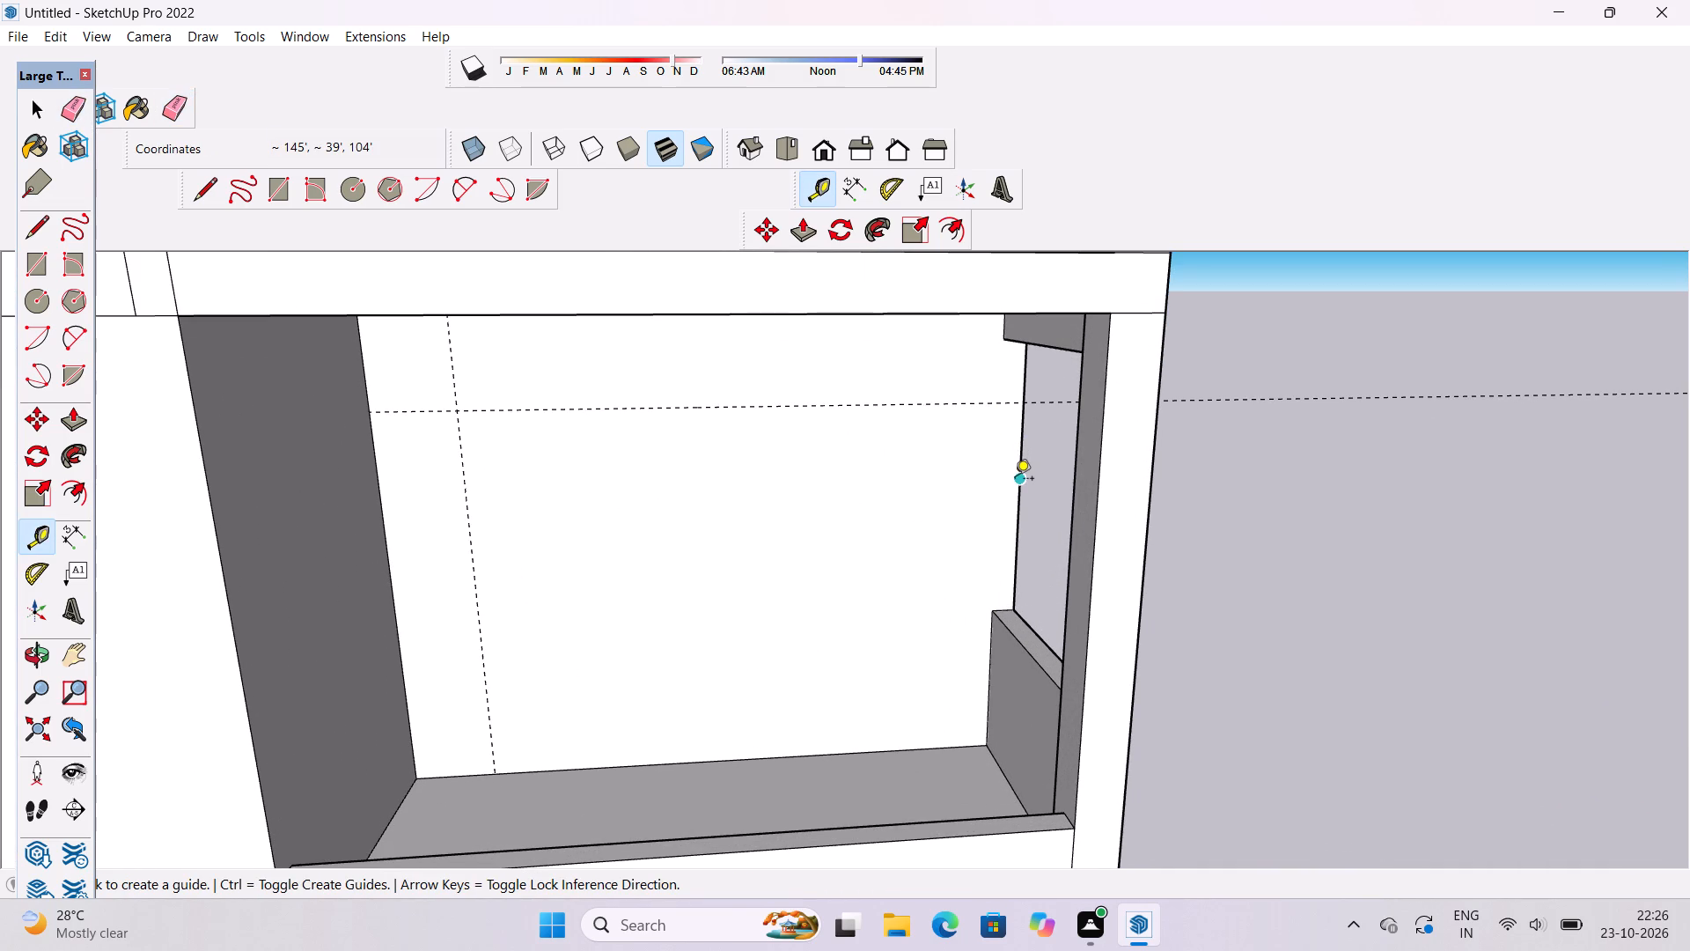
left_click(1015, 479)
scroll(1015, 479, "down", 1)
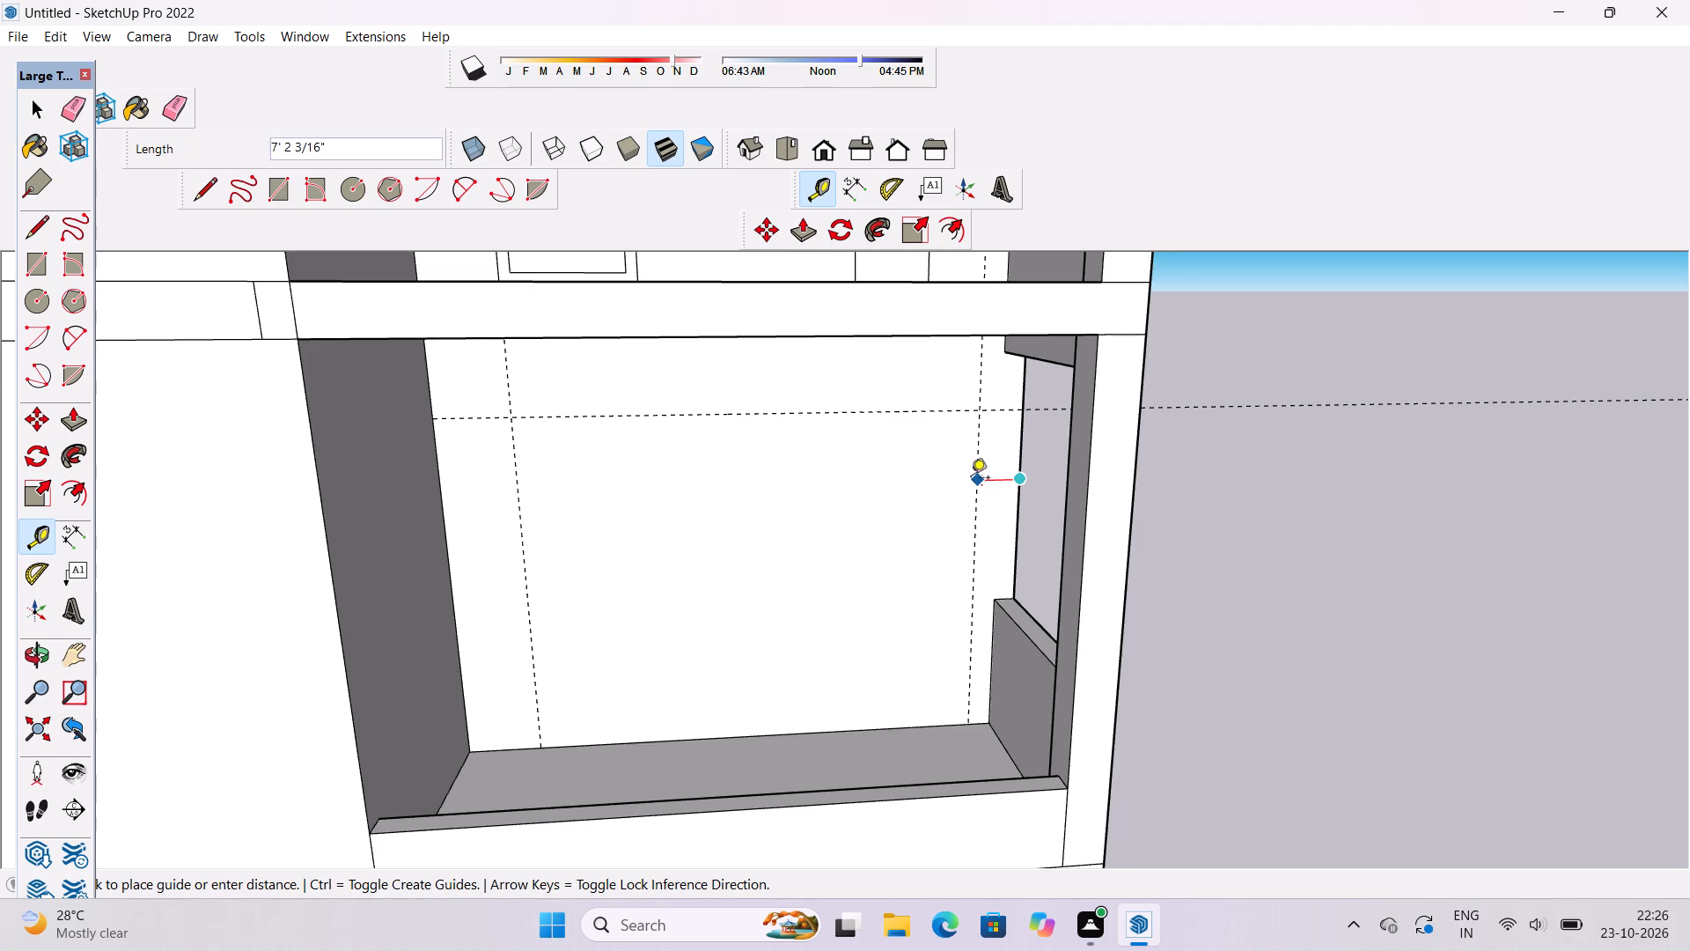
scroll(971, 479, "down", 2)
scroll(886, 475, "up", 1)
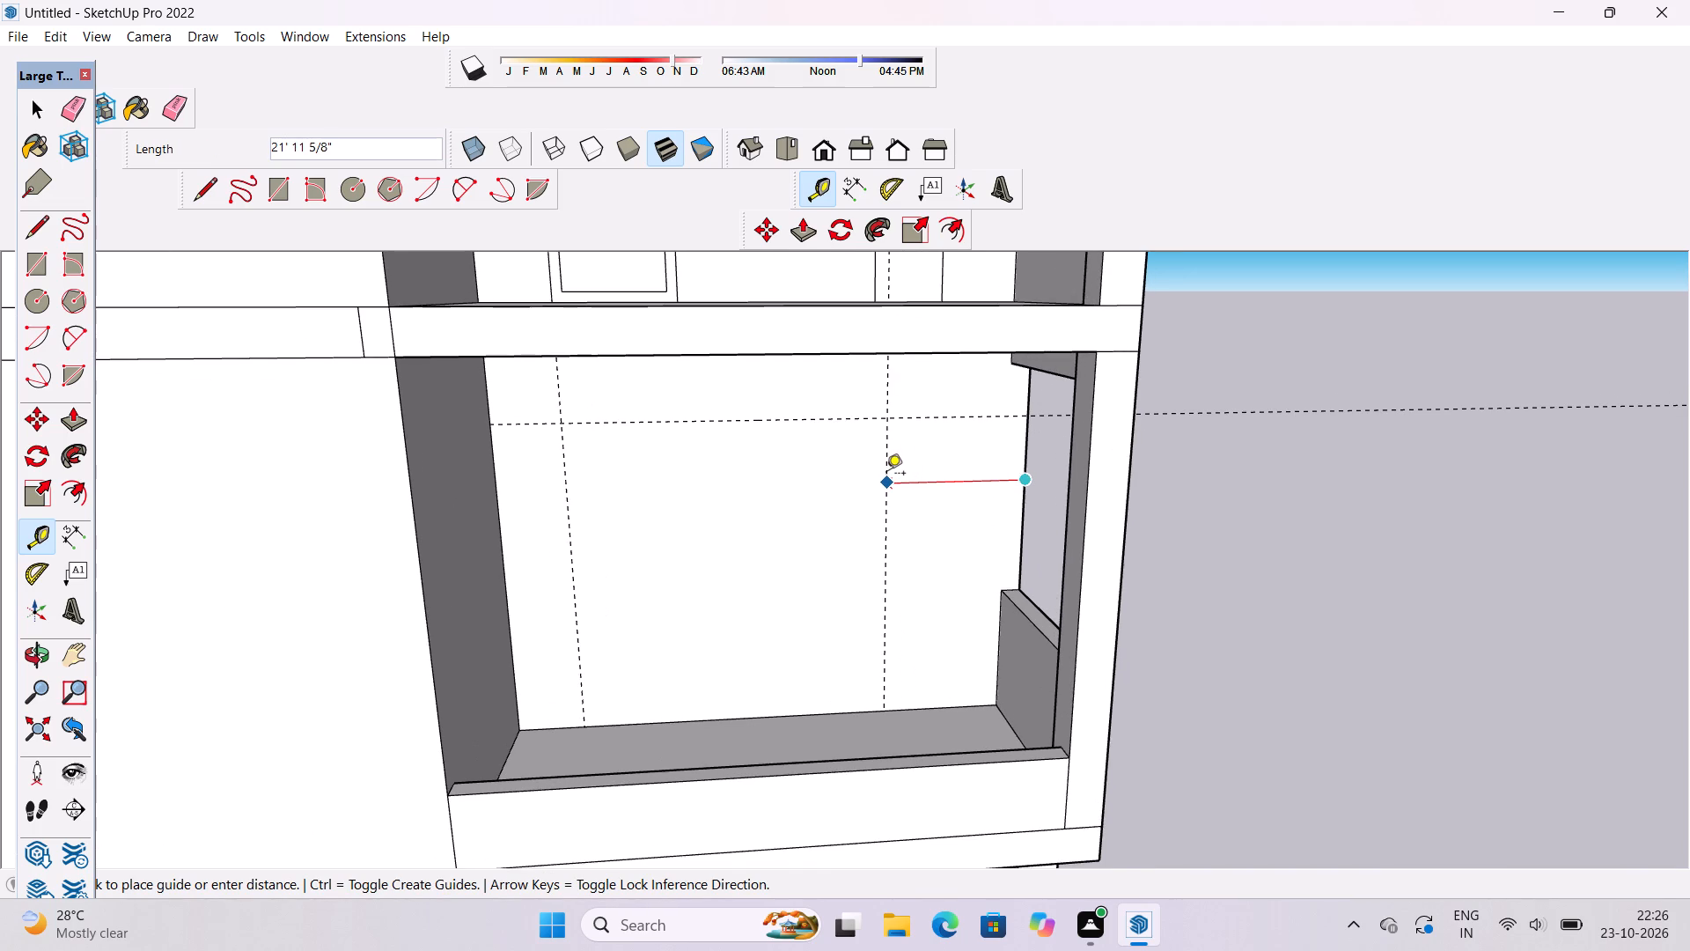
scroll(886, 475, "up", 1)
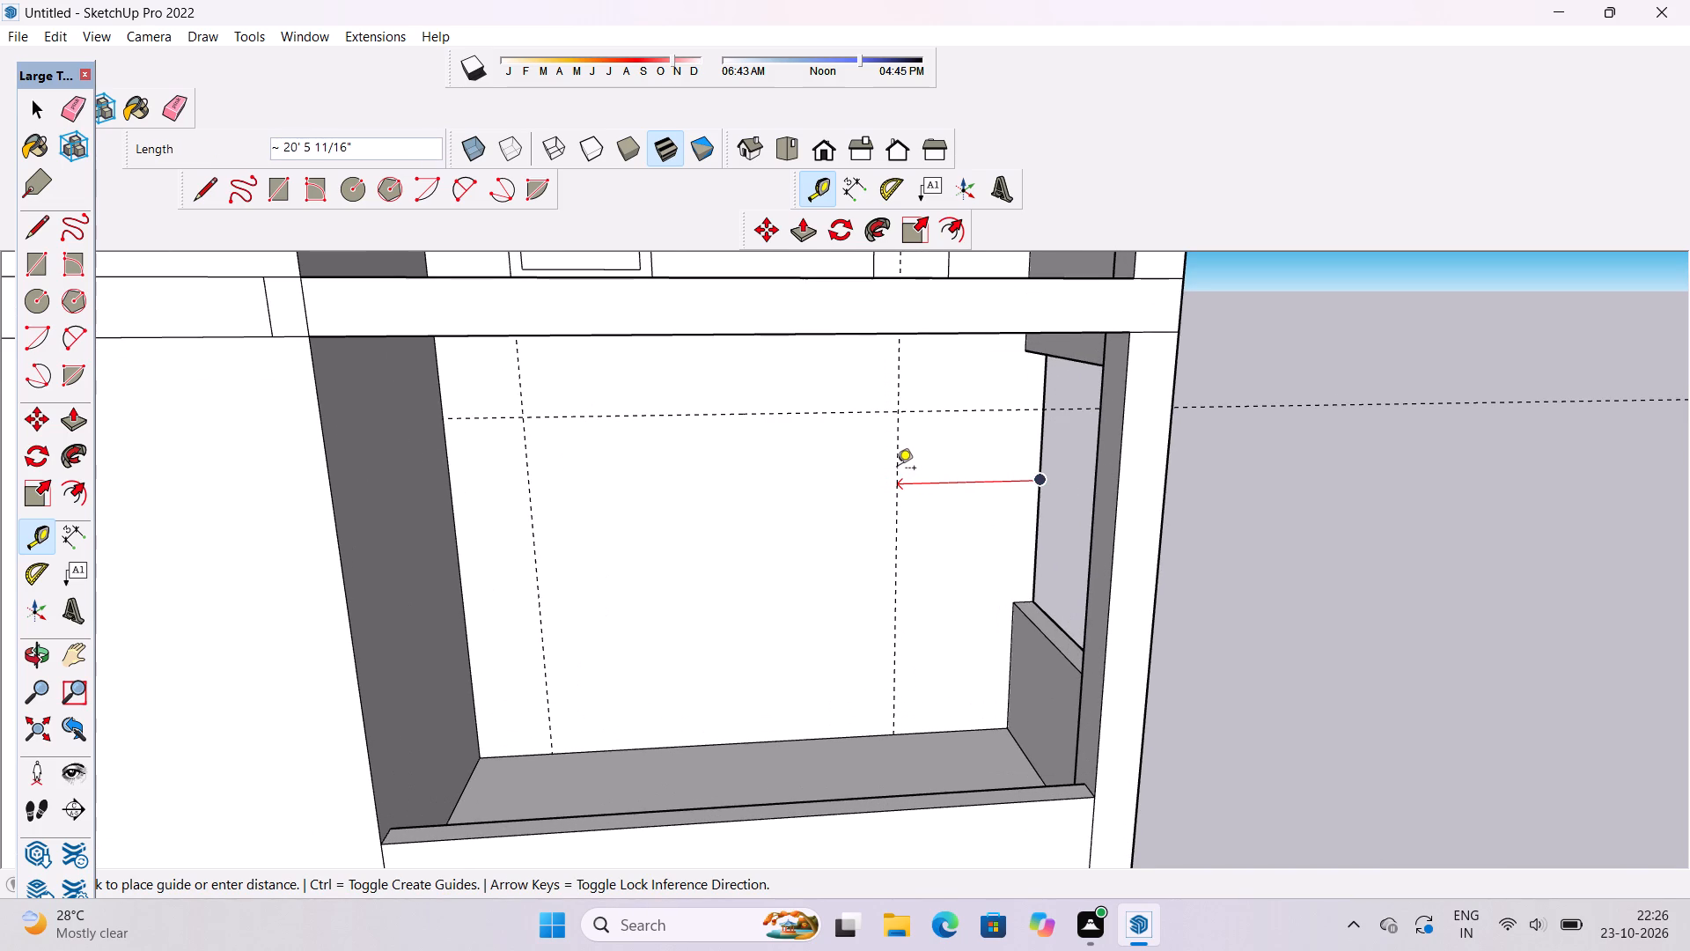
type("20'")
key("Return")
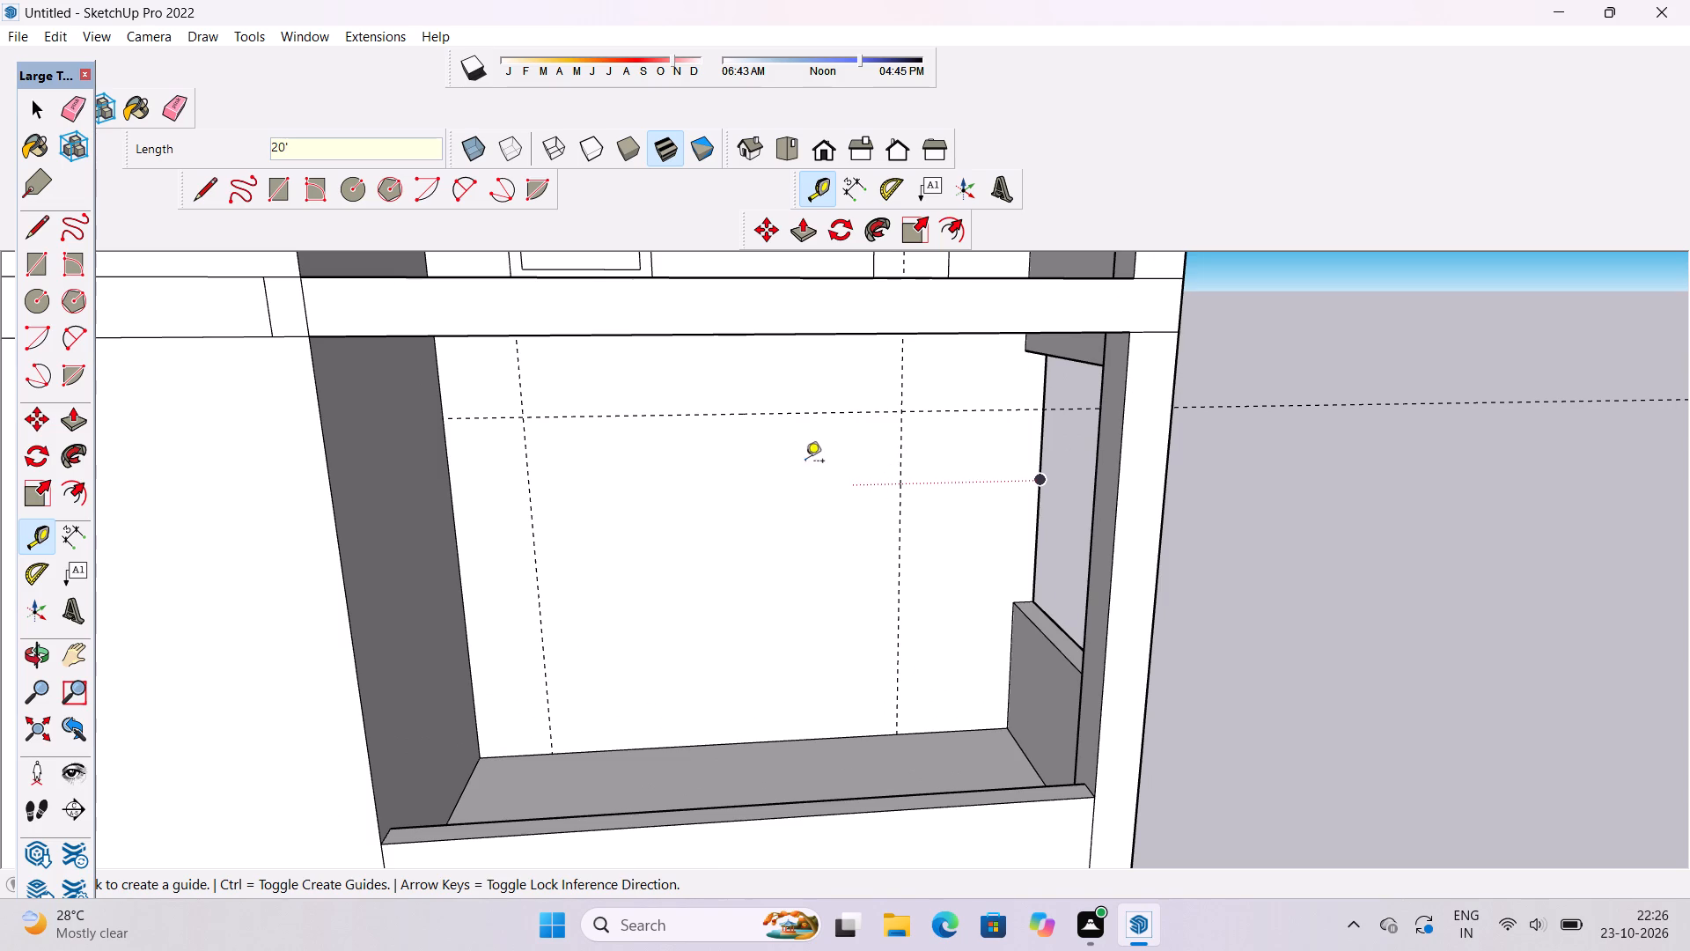
Place a horizontal guide 2' below the existing horizontal guide on the middle-storey balcony wall.
left_click(819, 417)
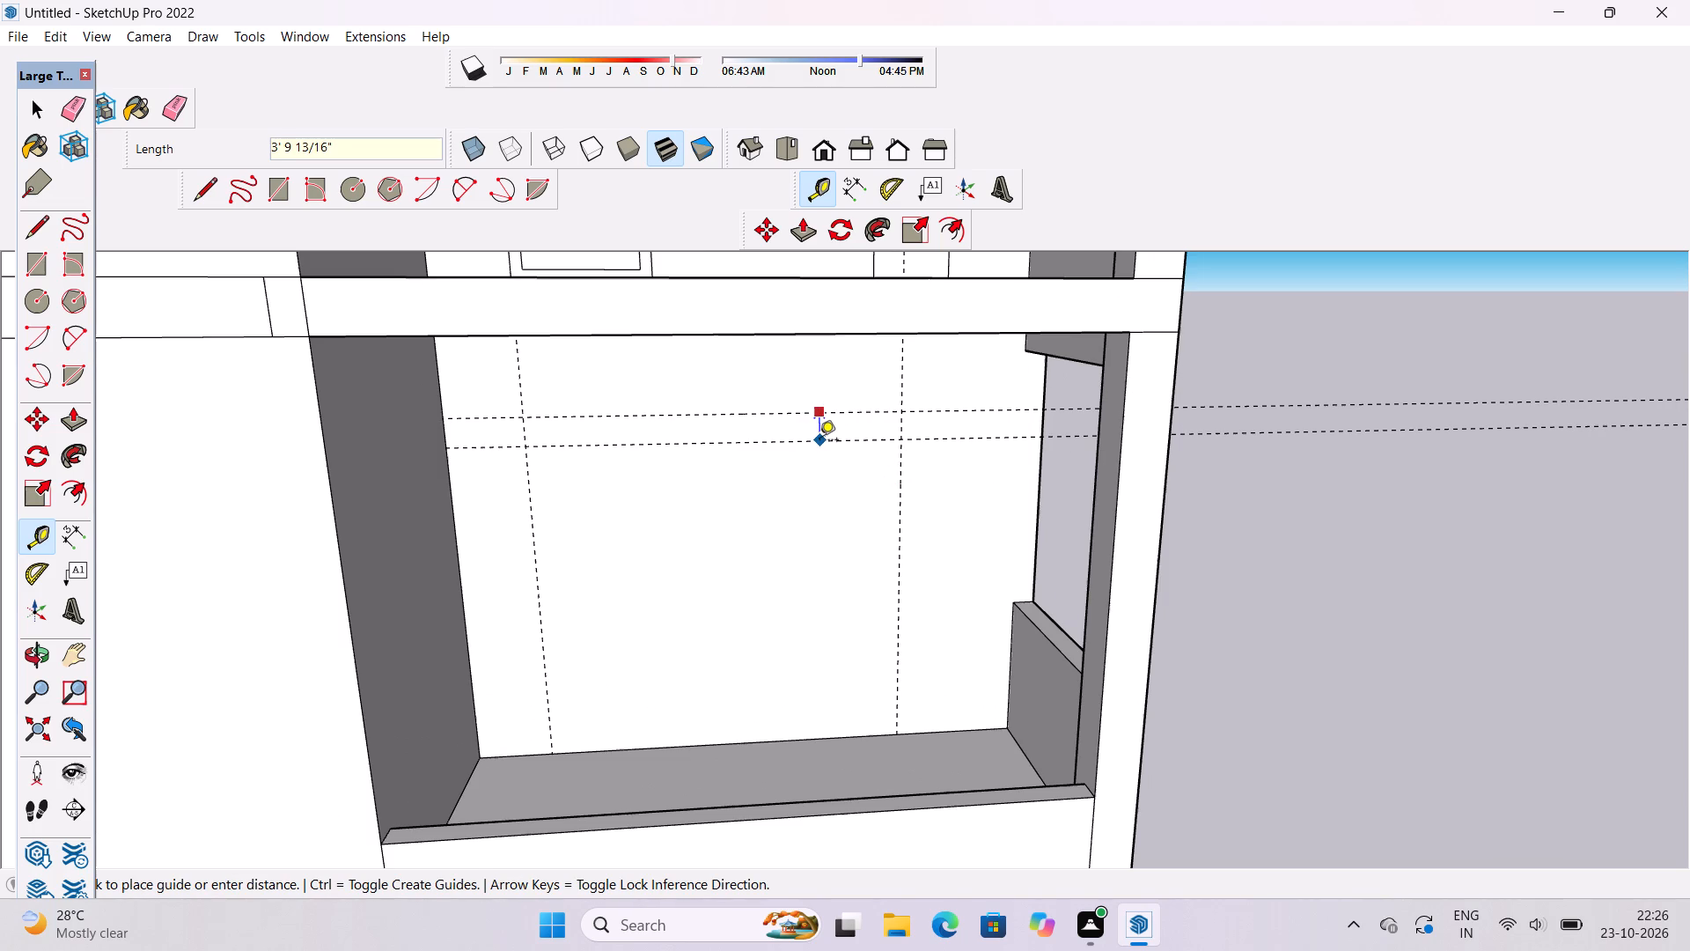
type("2'")
key("Return")
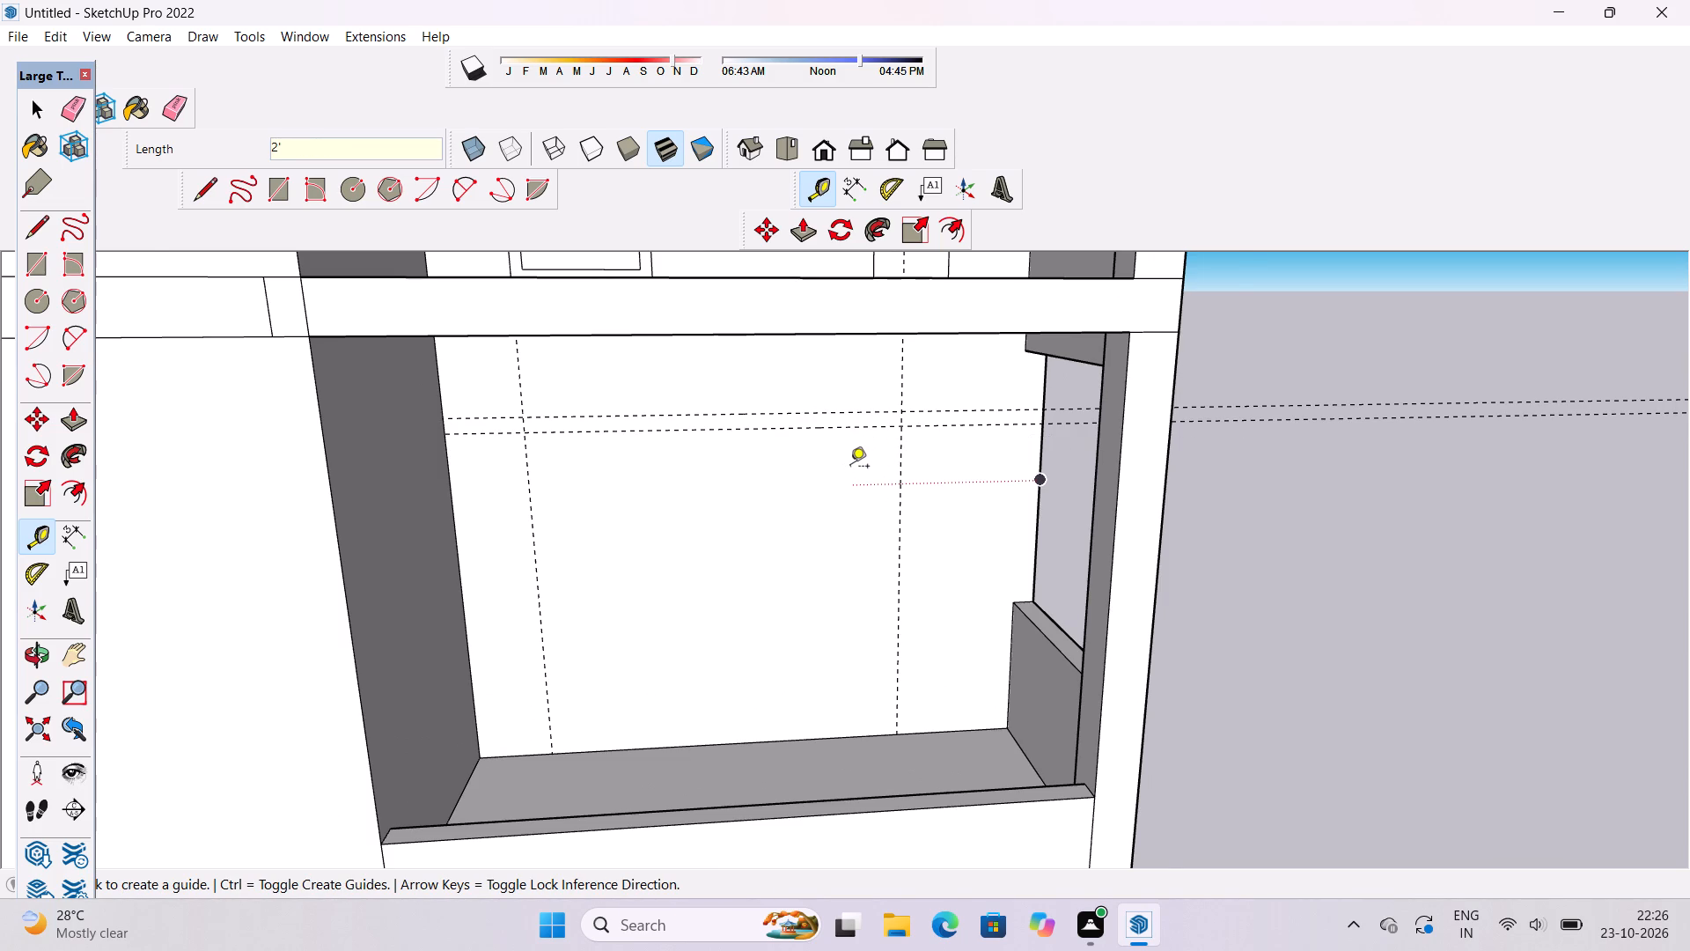
Place a vertical guide about 28' 6" from the existing left vertical guide, towards the middle of the balcony wall.
scroll(850, 468, "up", 1)
scroll(698, 471, "down", 4)
scroll(849, 460, "up", 3)
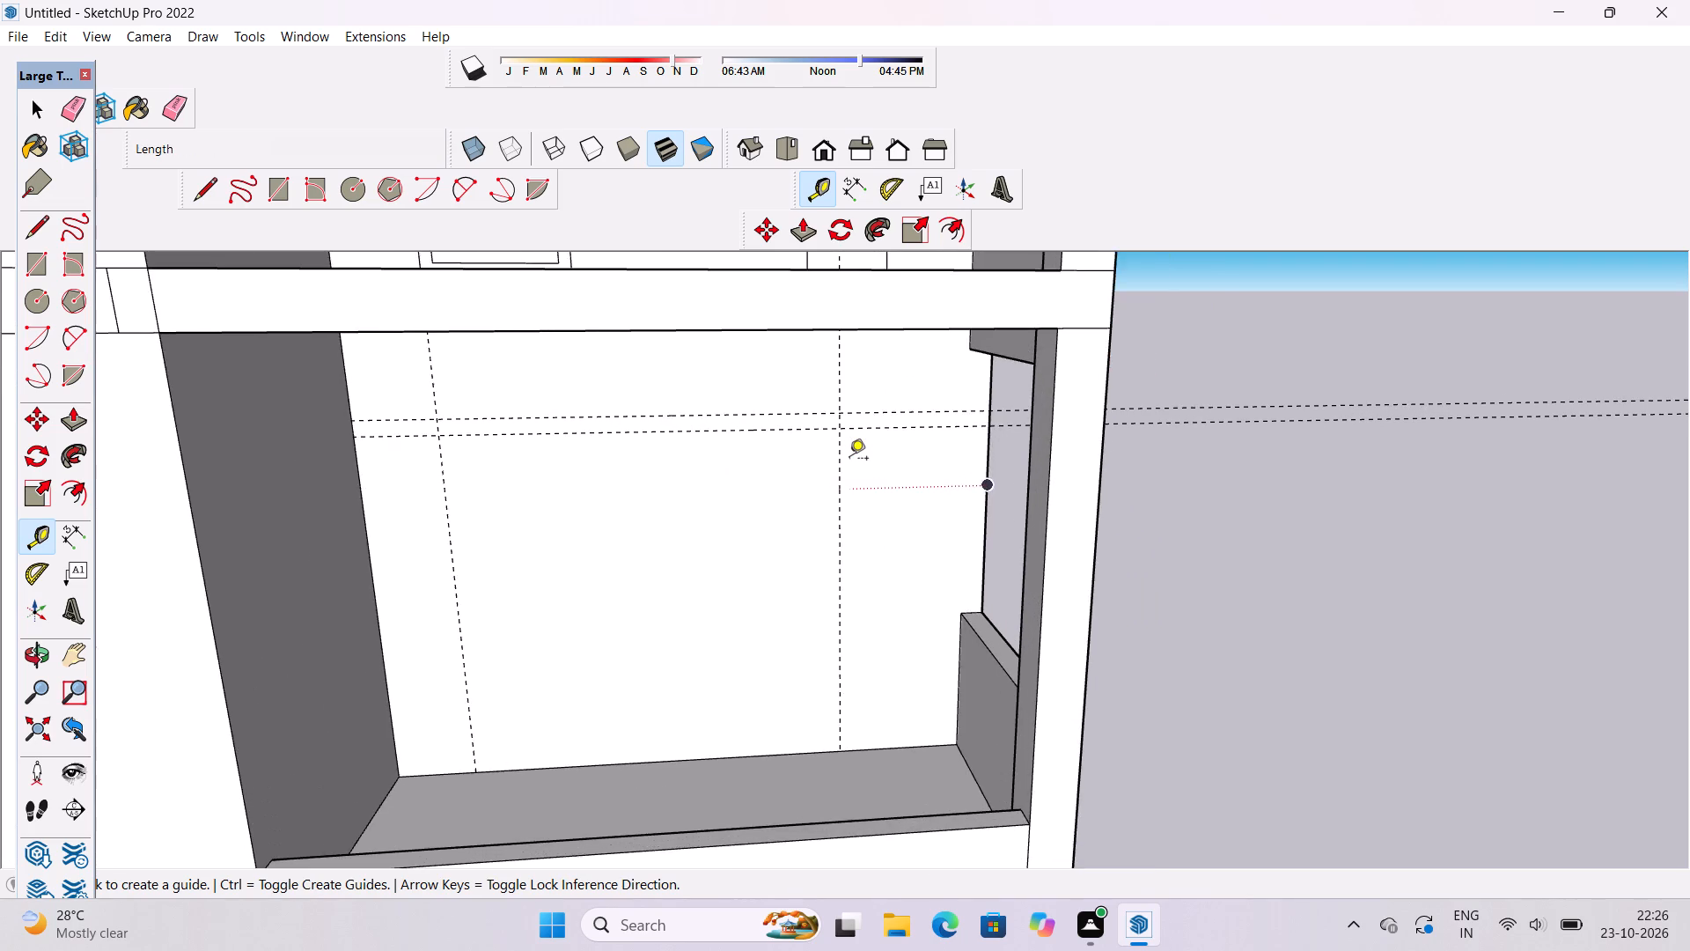
scroll(849, 460, "up", 2)
scroll(817, 460, "down", 4)
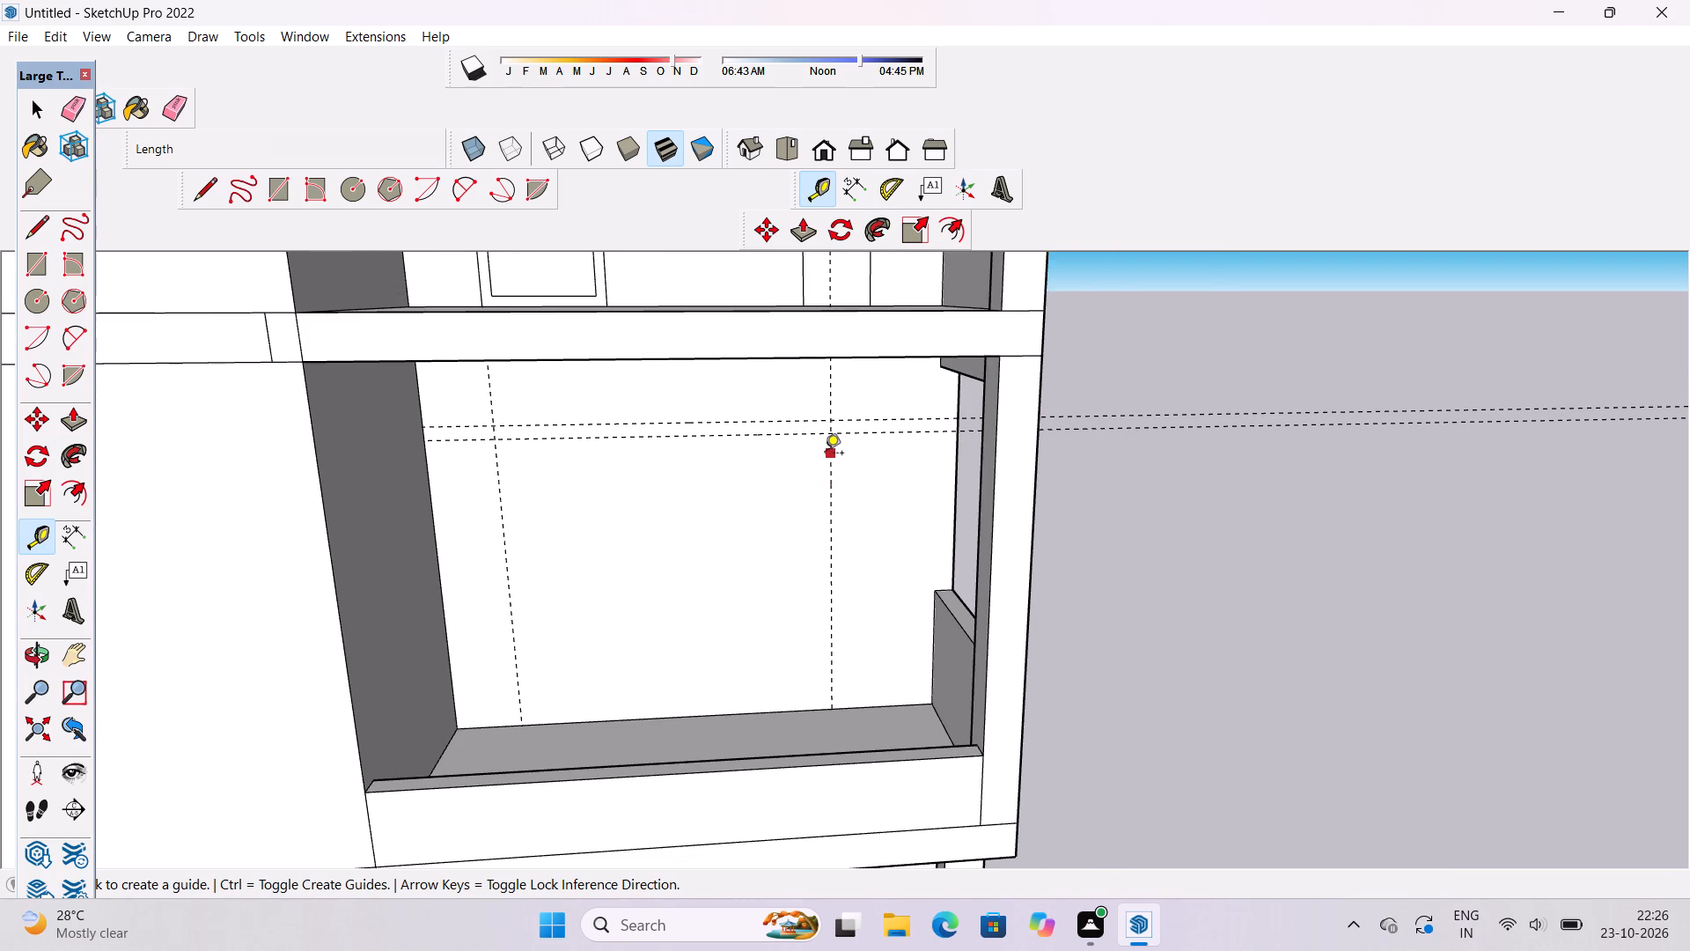
scroll(503, 511, "up", 3)
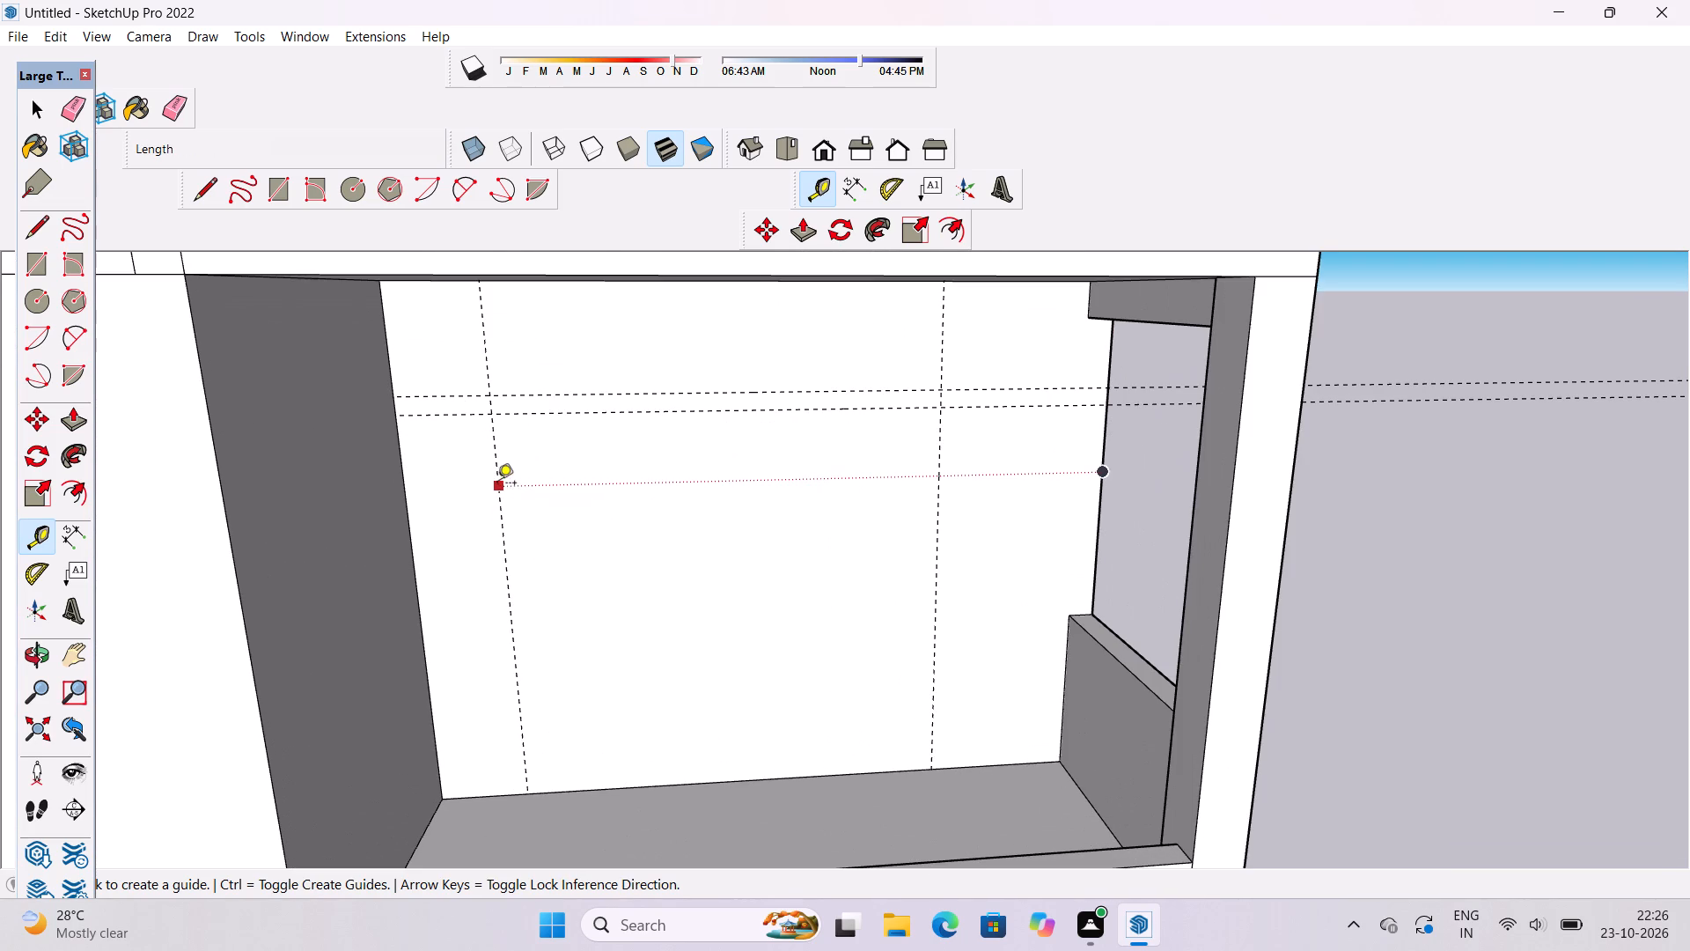
left_click(498, 462)
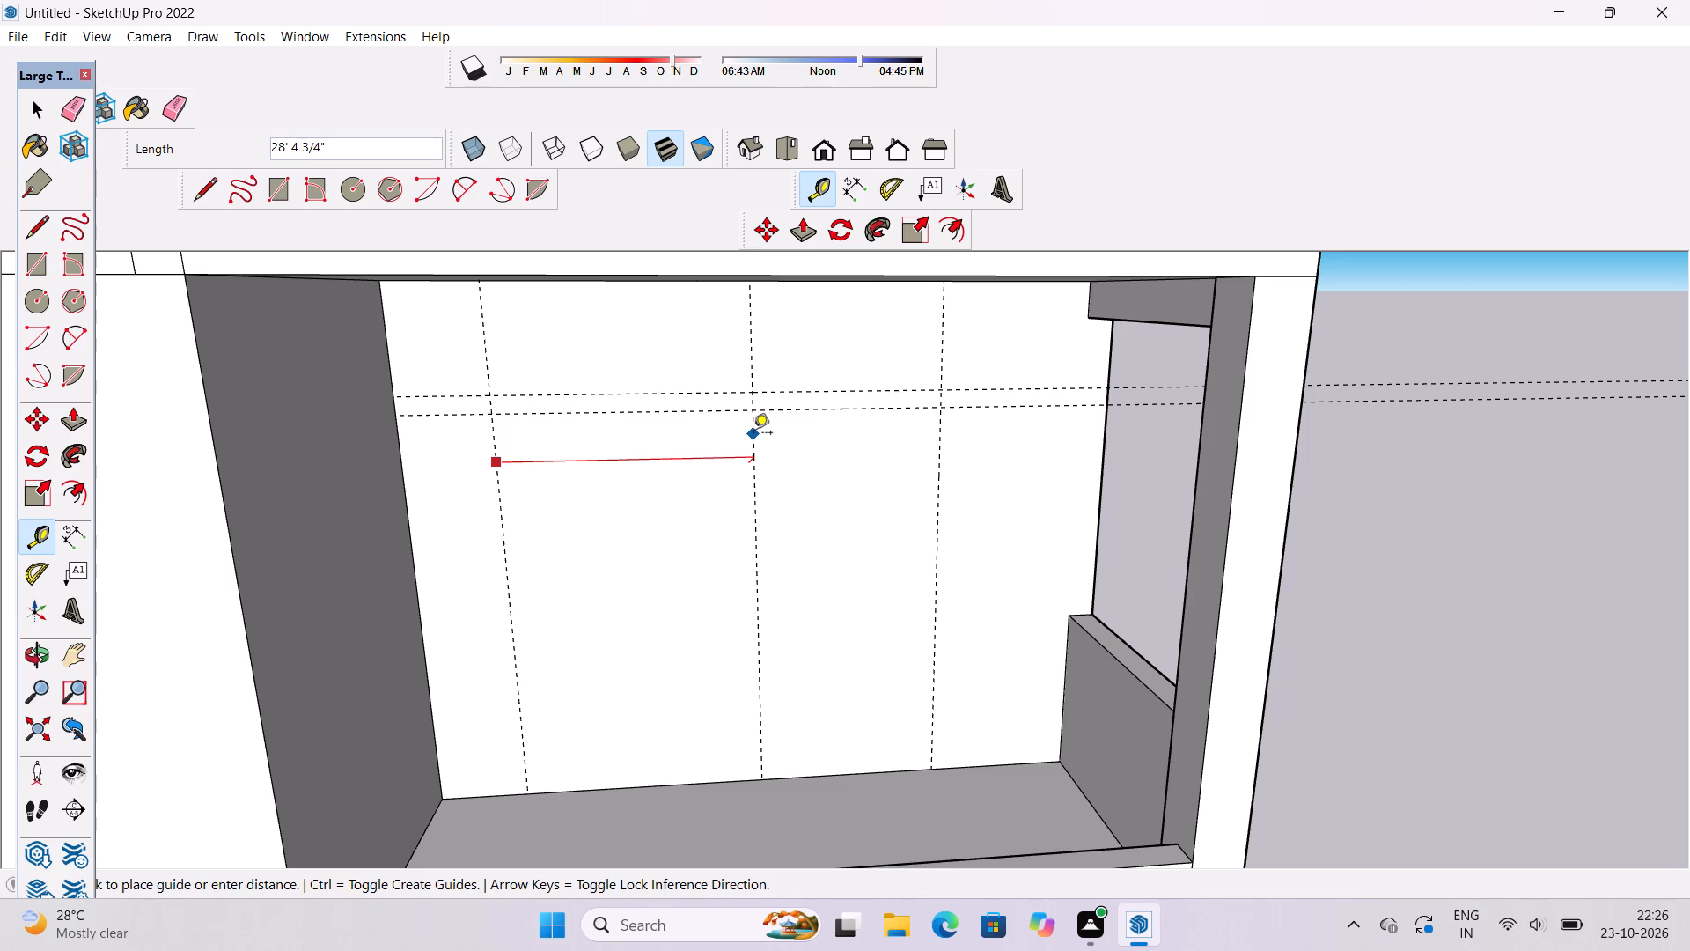
left_click(754, 433)
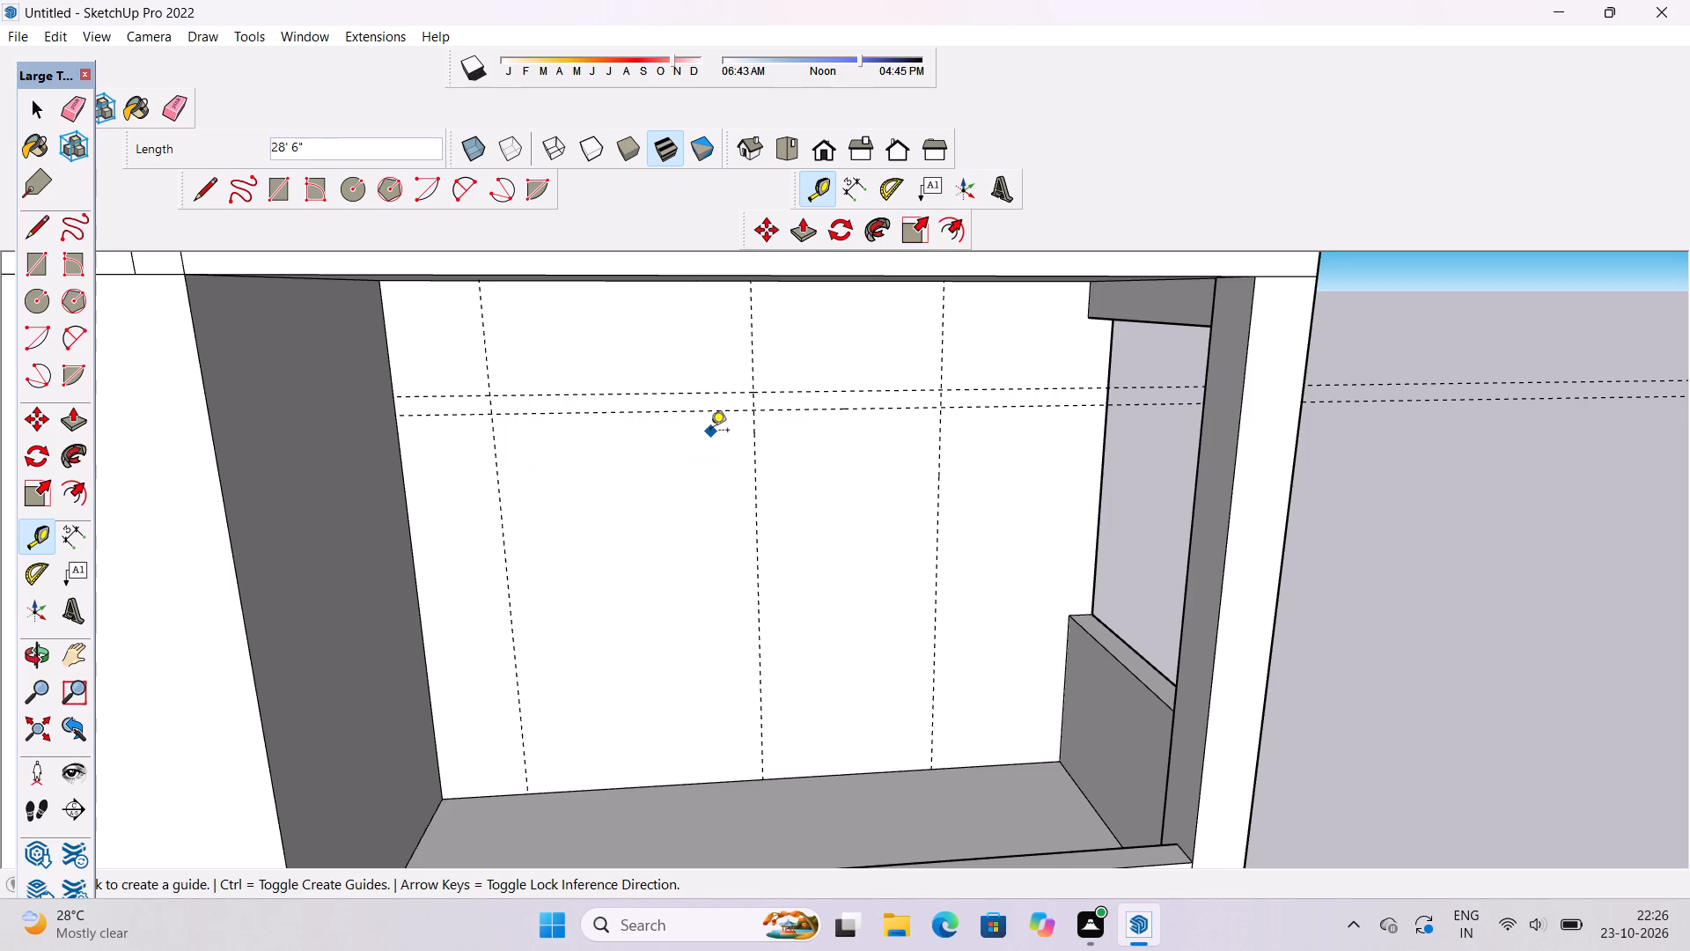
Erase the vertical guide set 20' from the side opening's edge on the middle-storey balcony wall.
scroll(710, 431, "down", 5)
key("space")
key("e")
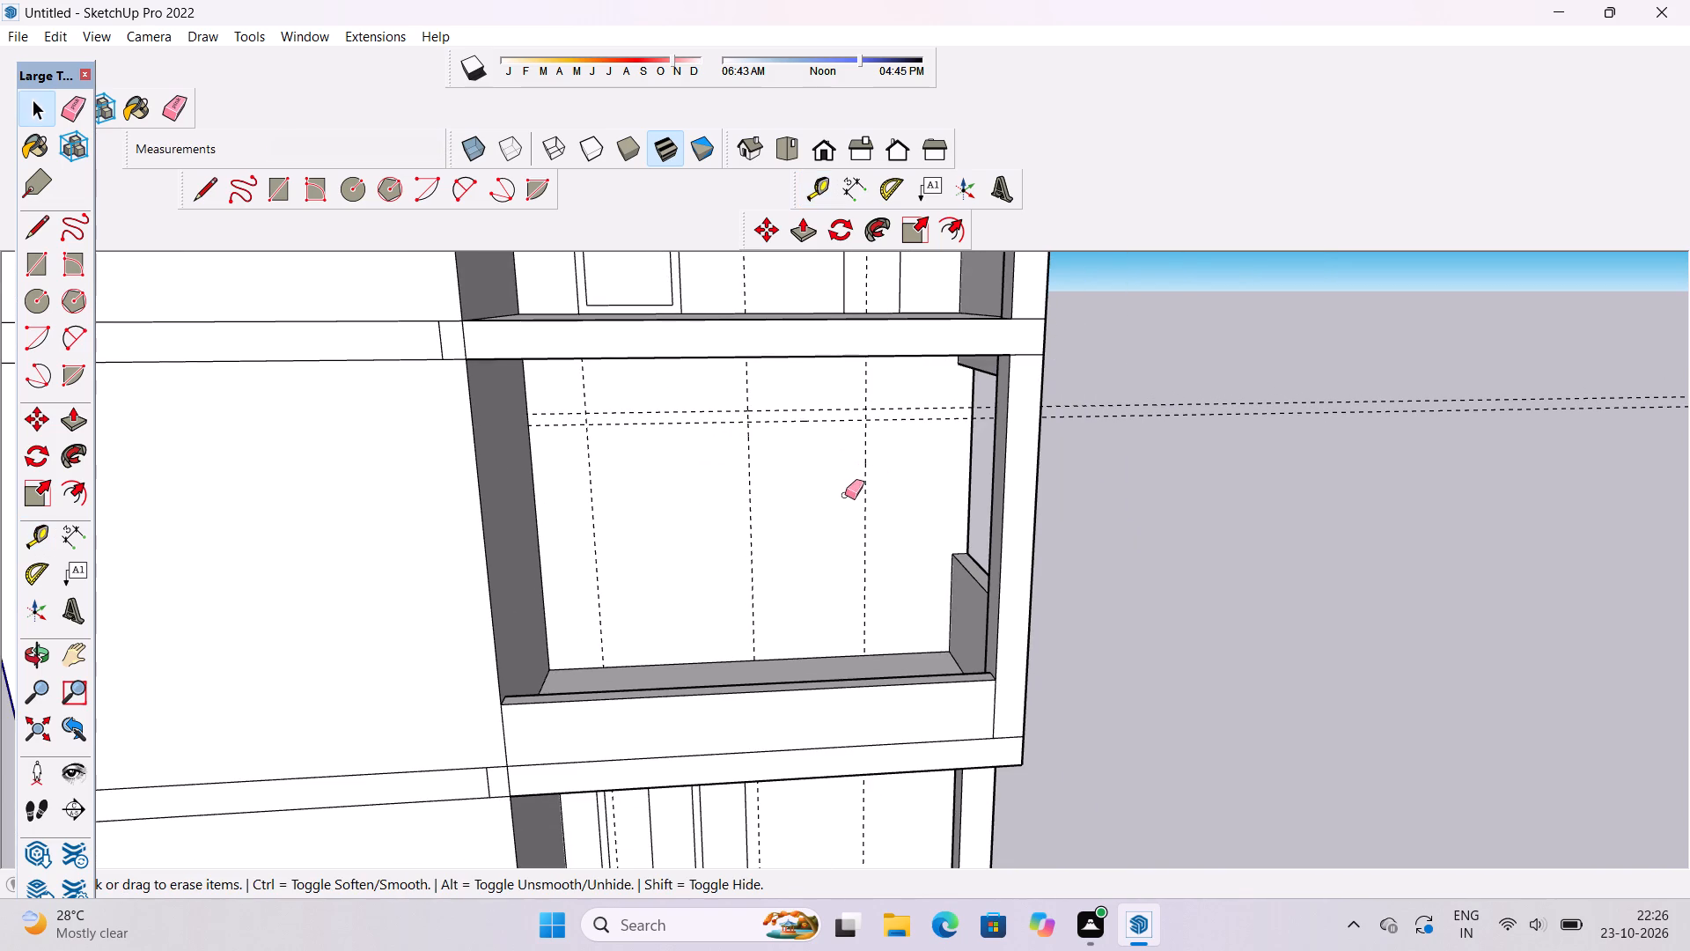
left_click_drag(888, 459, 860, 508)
Place a vertical guide about 28' from the middle vertical guide, towards the side opening of the balcony wall.
scroll(856, 511, "up", 2)
key("t")
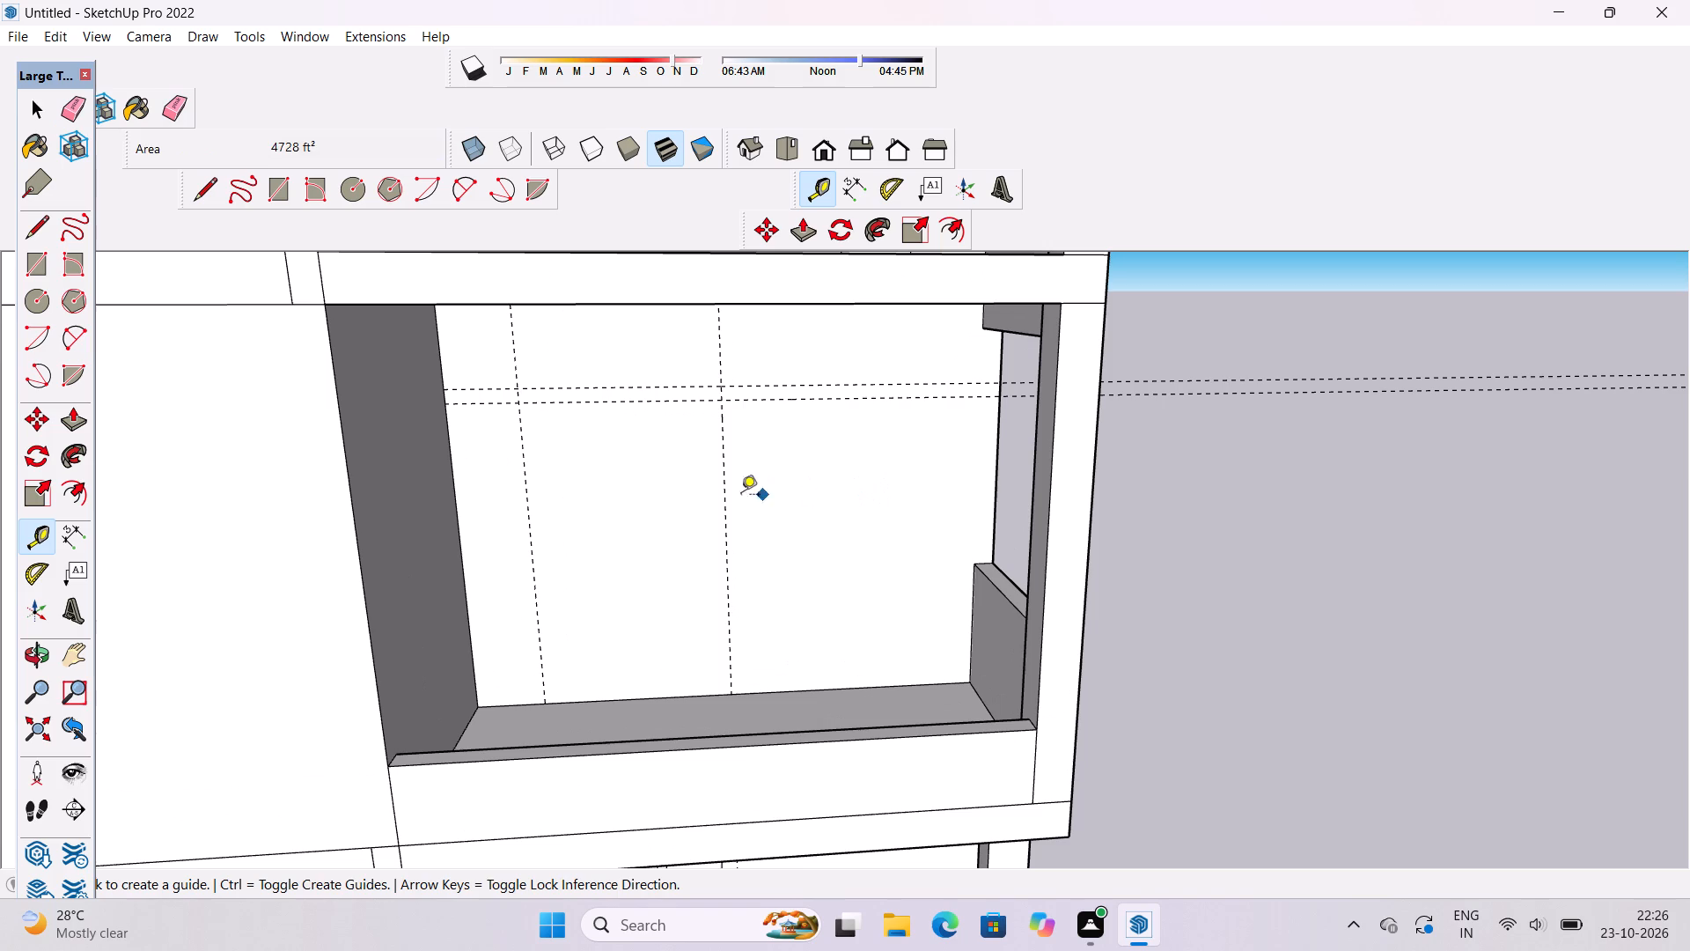
left_click(717, 435)
scroll(730, 431, "down", 5)
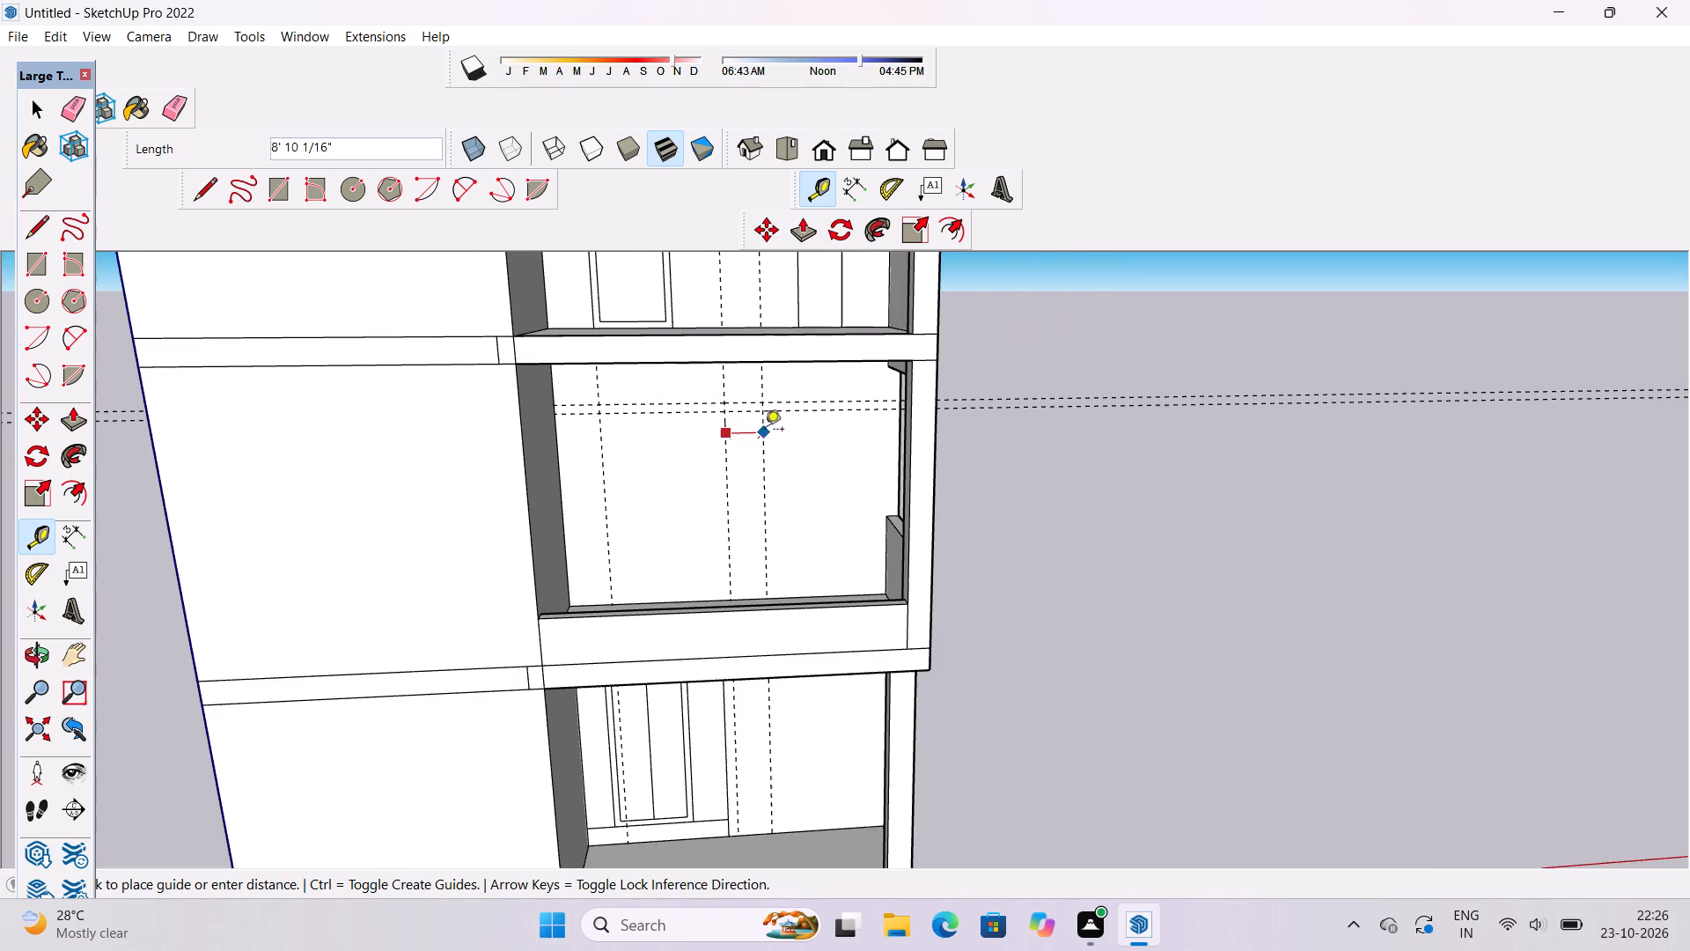
scroll(797, 424, "up", 3)
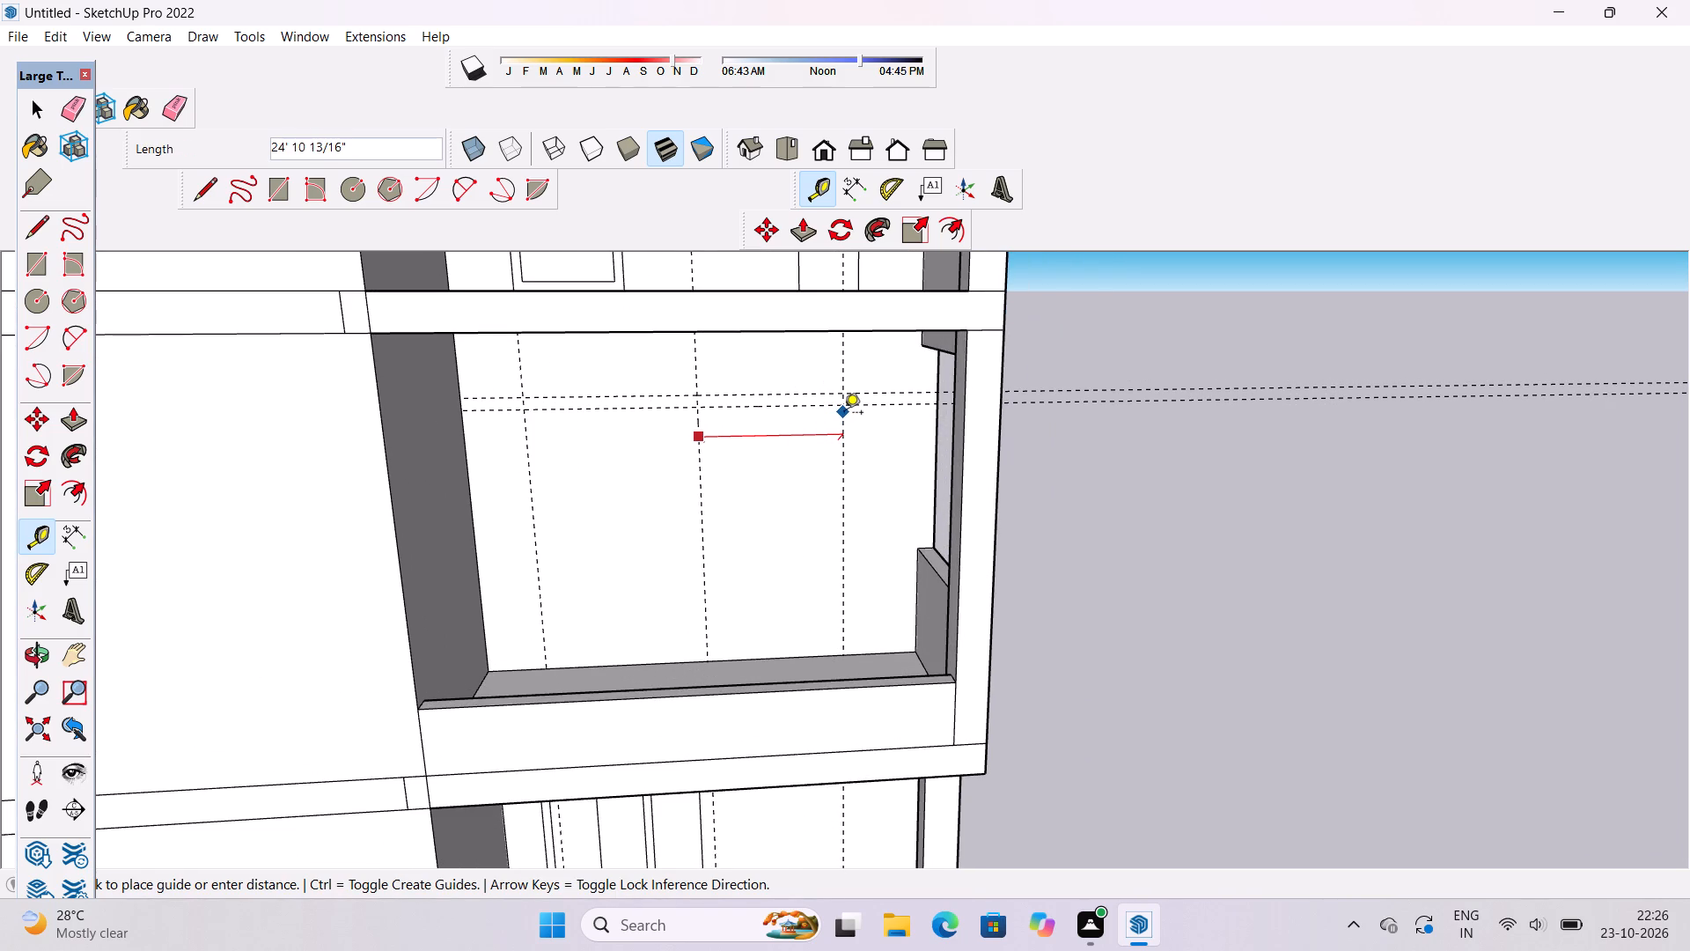
left_click(861, 419)
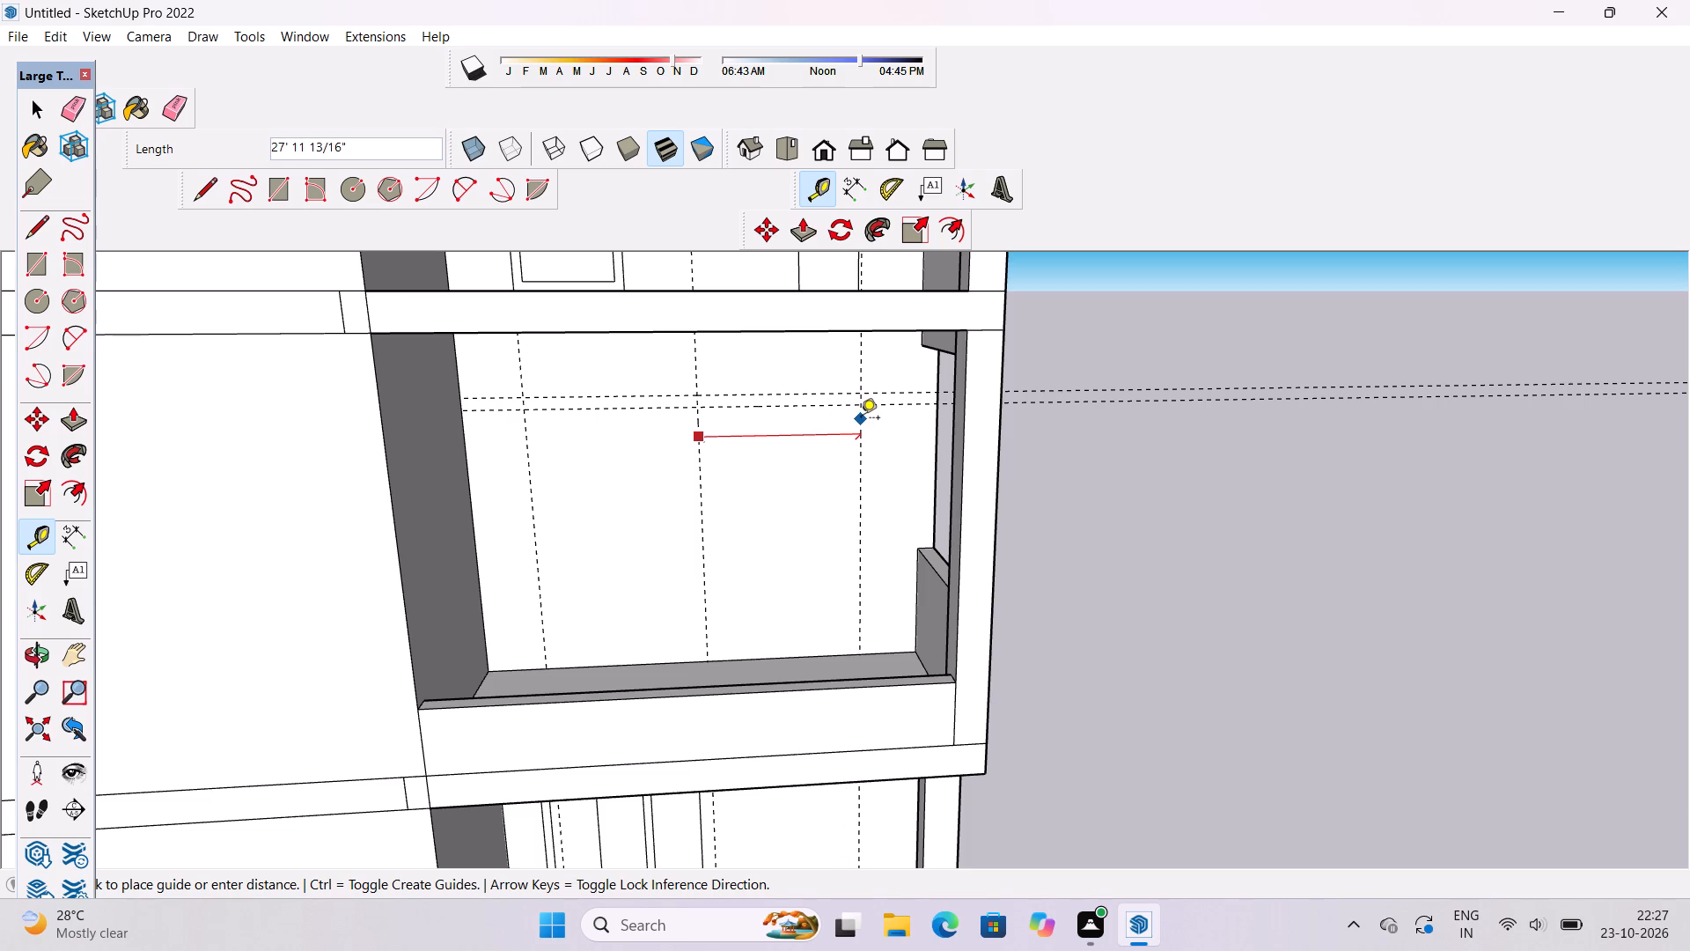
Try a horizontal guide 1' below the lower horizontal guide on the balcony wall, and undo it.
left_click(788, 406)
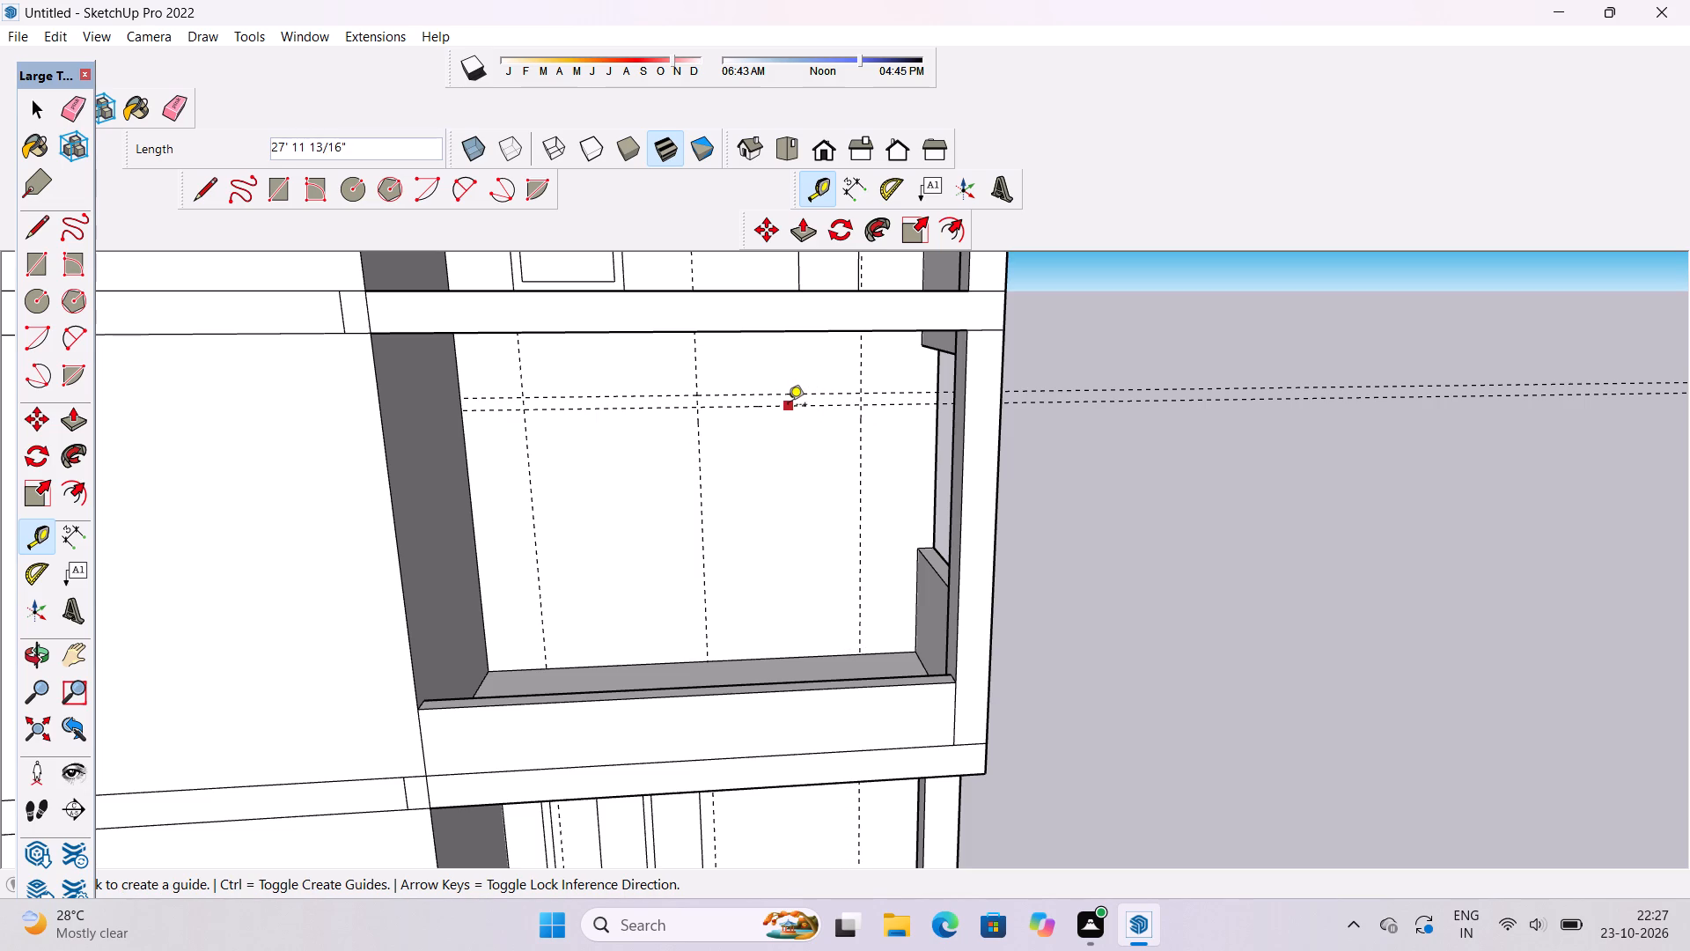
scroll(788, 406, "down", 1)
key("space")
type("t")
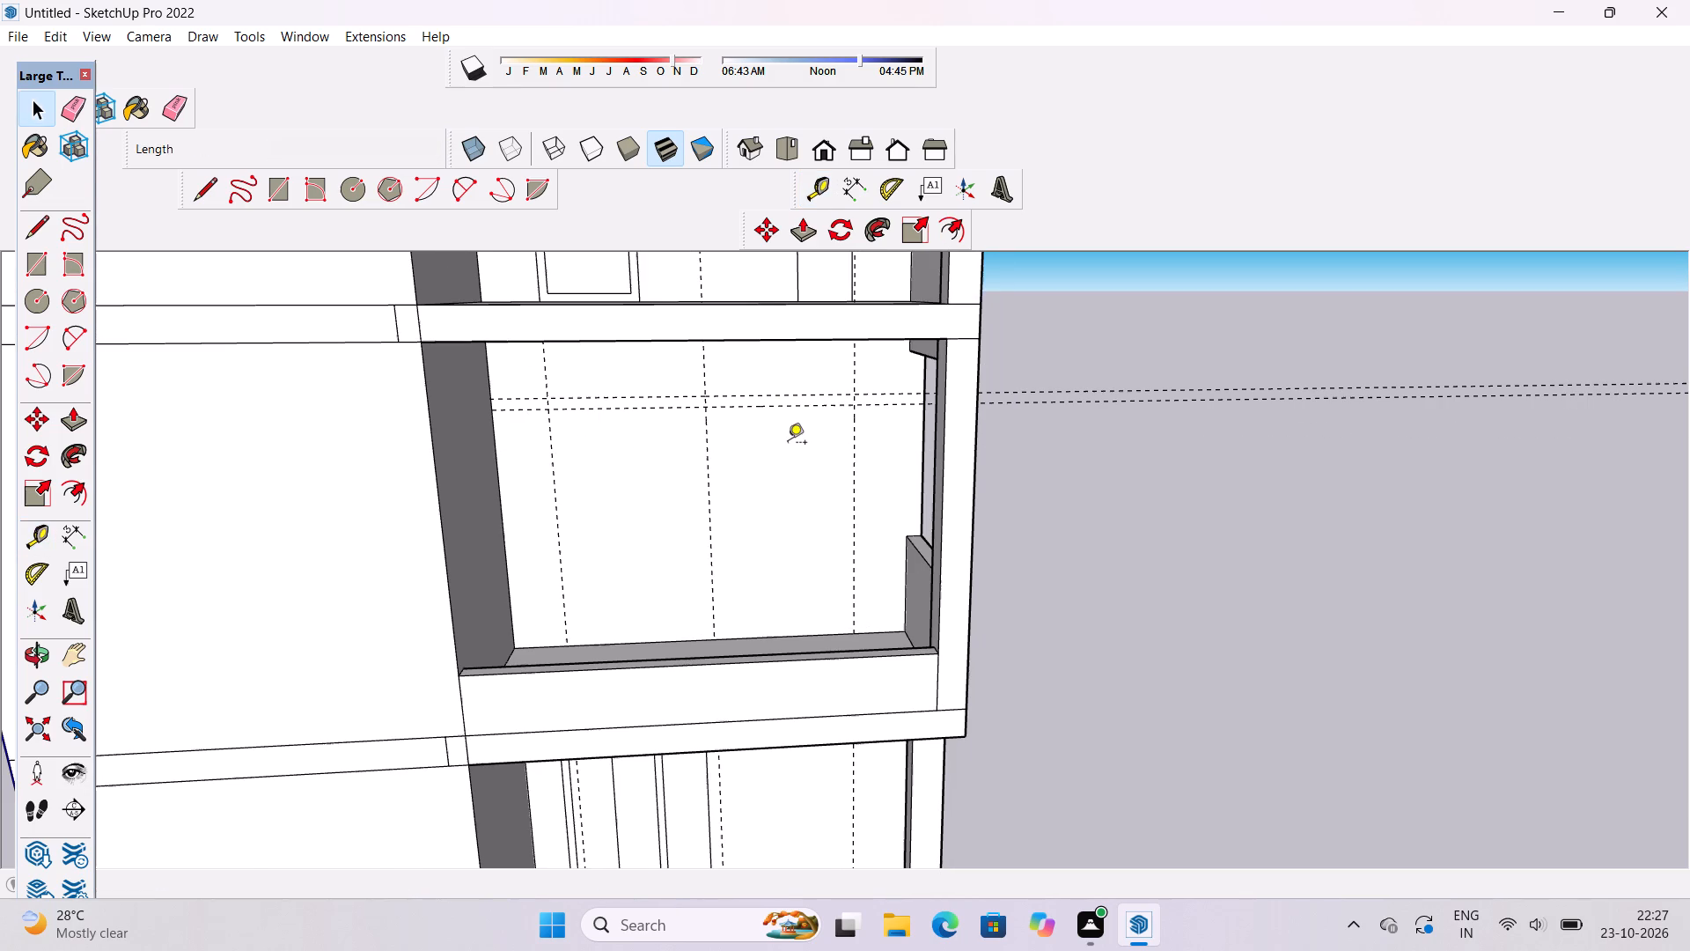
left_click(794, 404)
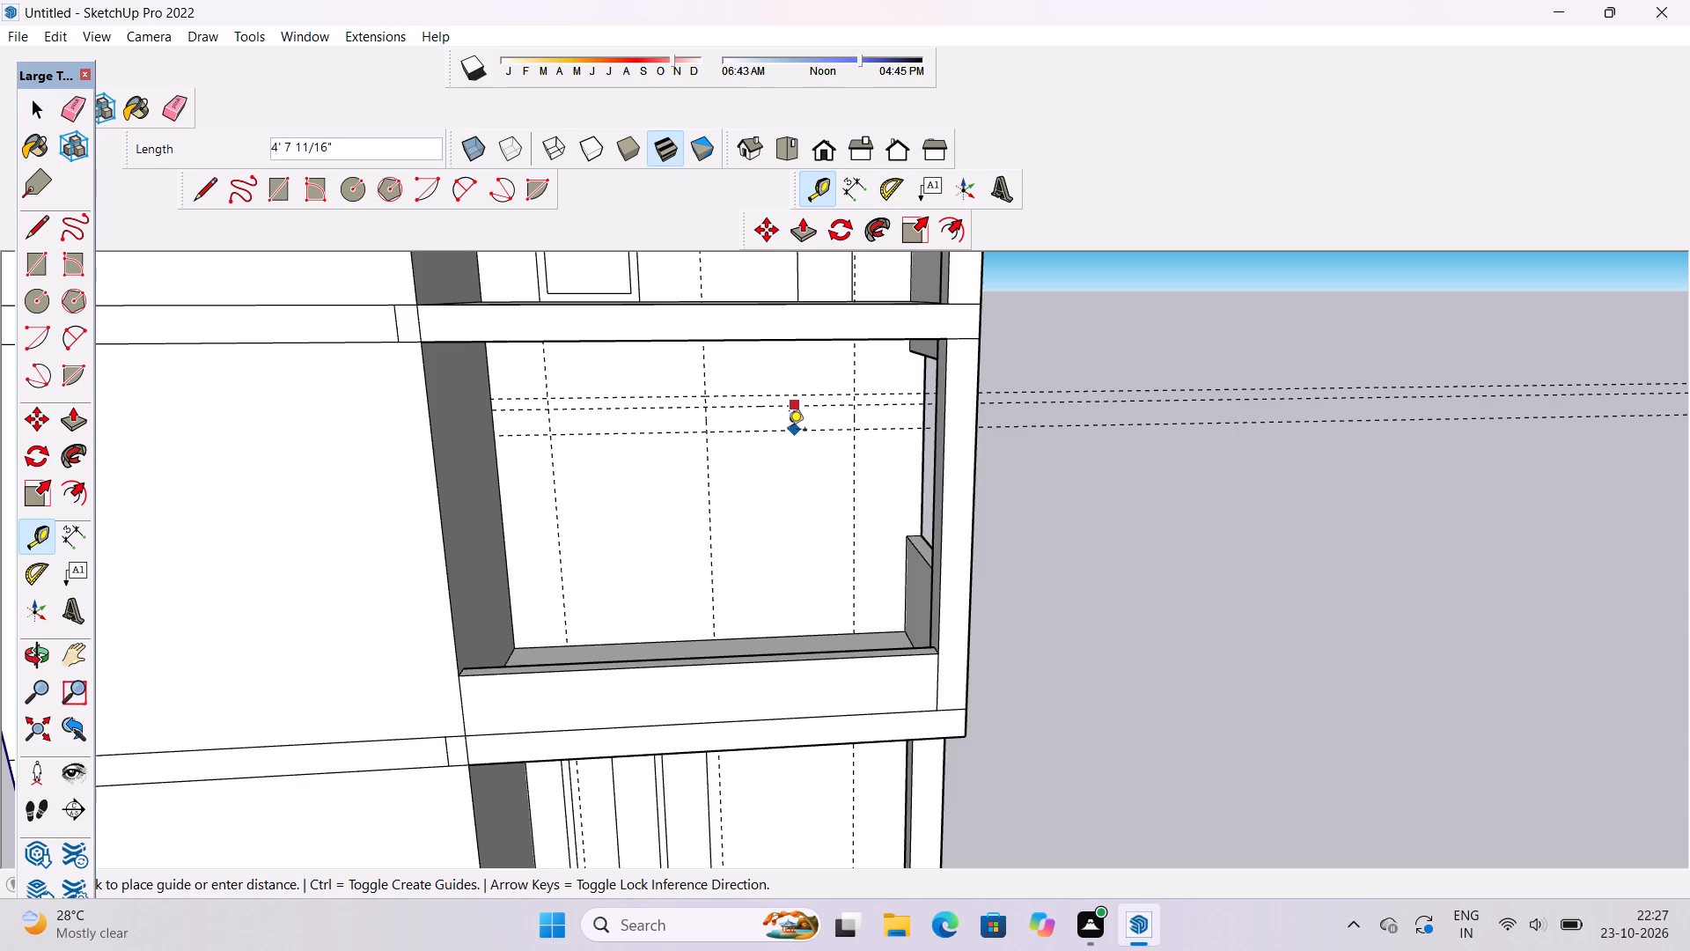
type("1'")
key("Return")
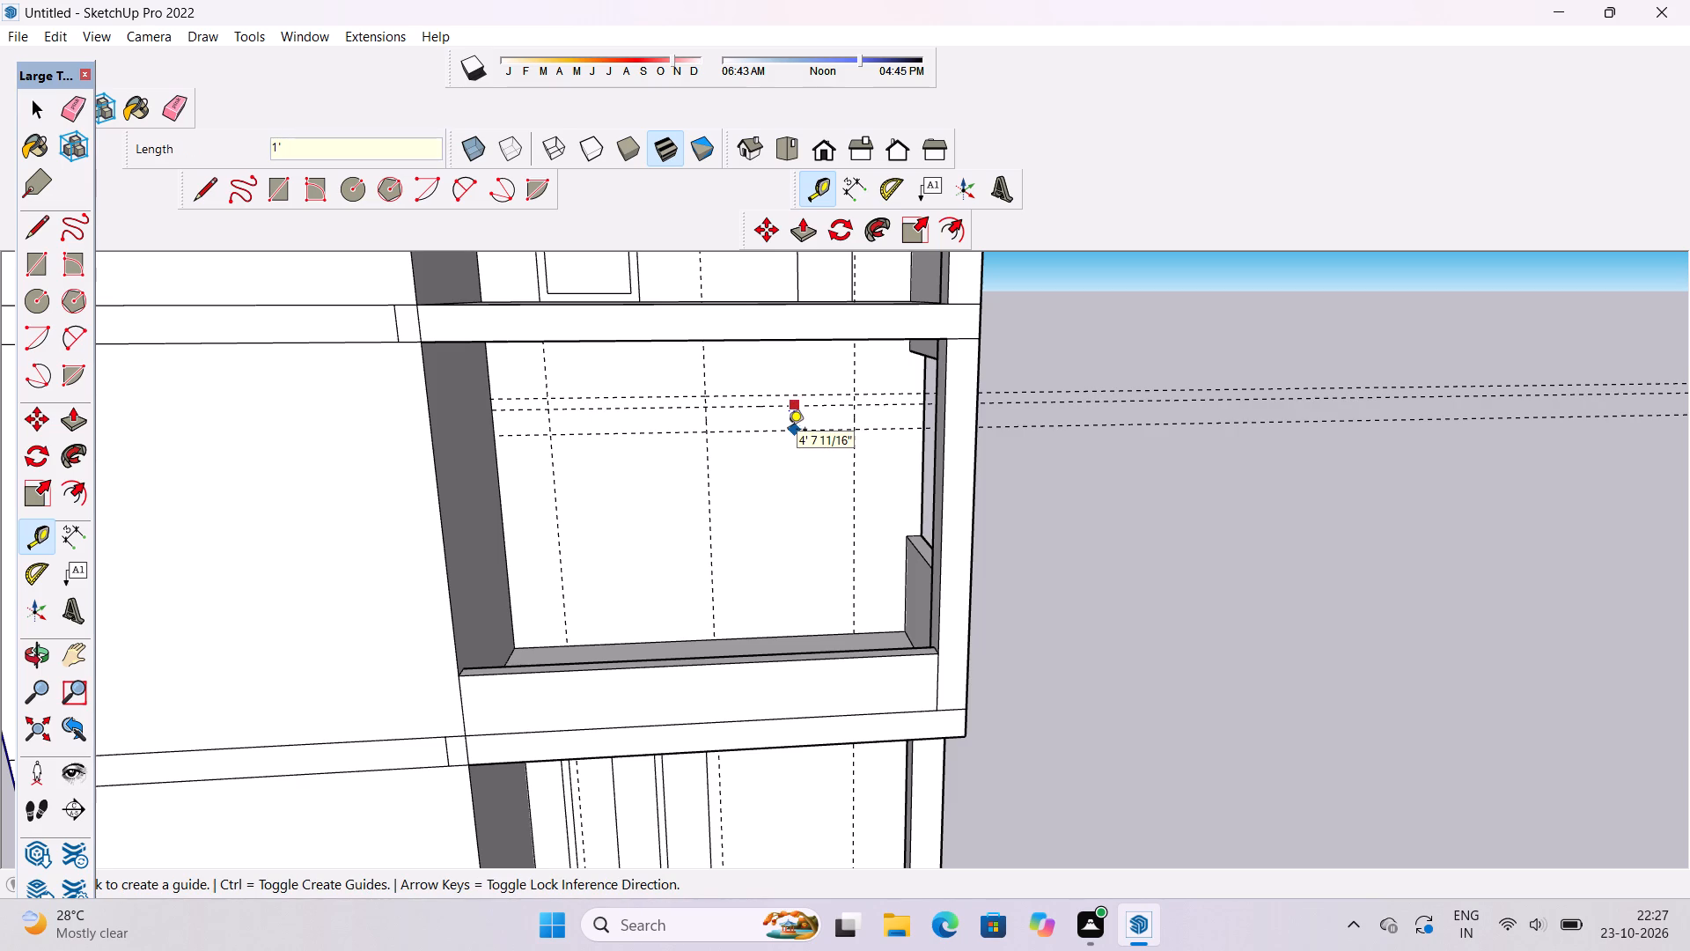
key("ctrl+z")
Place a horizontal guide 25' below the lower of the two close horizontal guides on the middle-storey balcony wall.
left_click(786, 409)
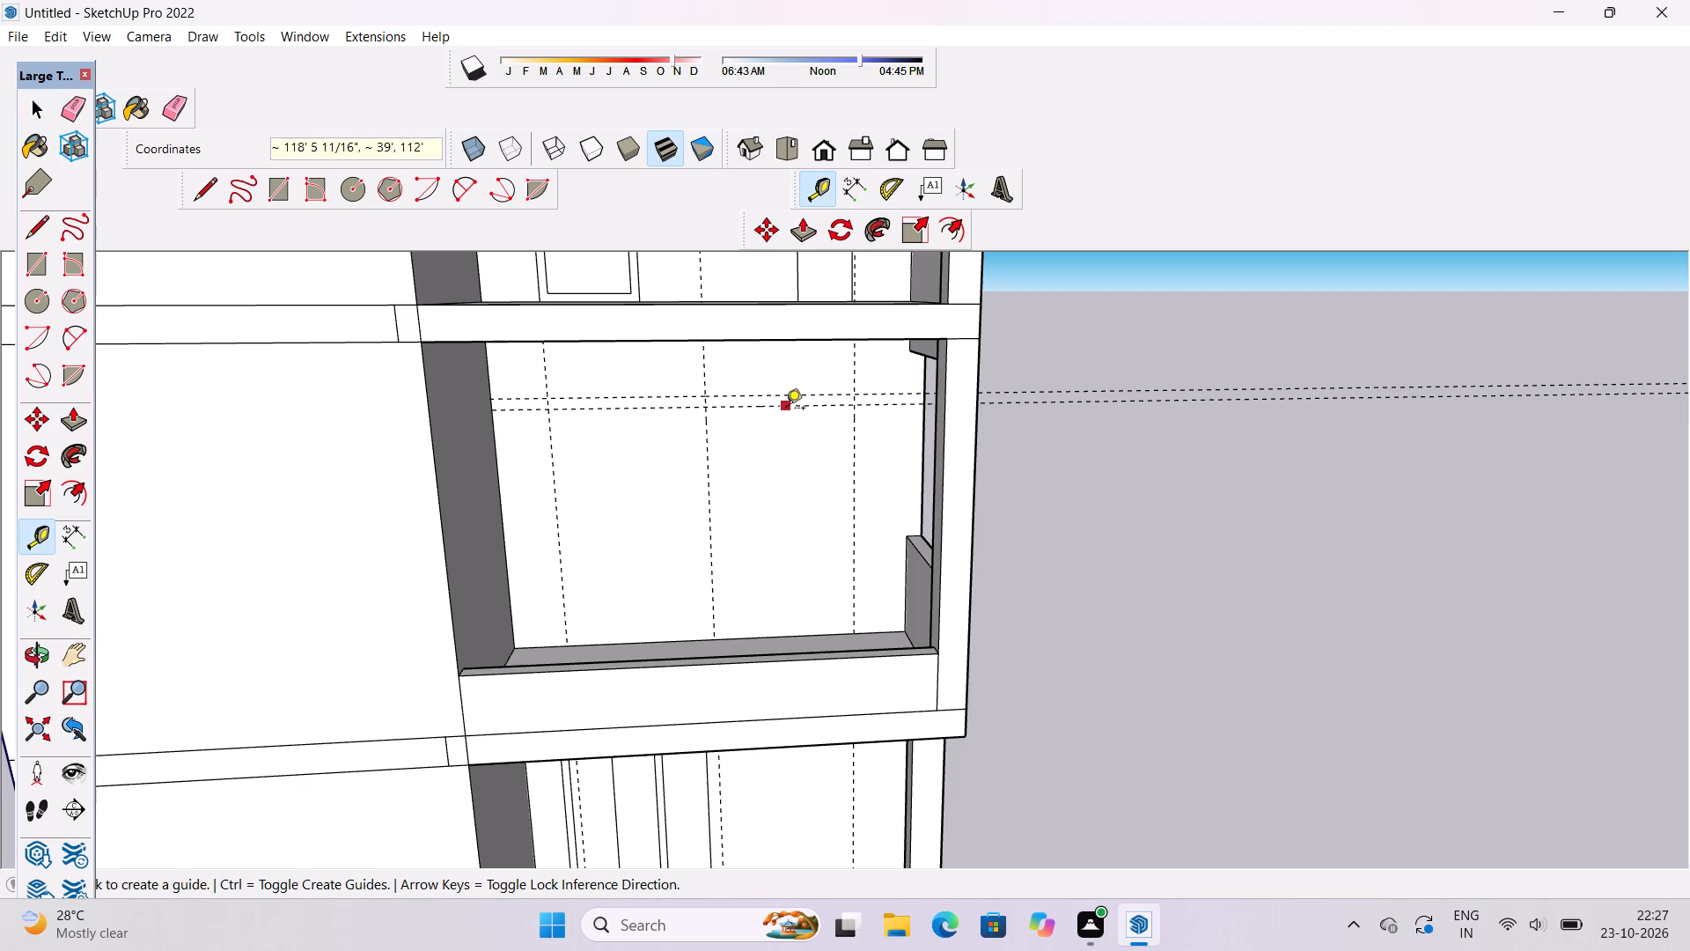
scroll(786, 409, "down", 2)
scroll(800, 483, "up", 1)
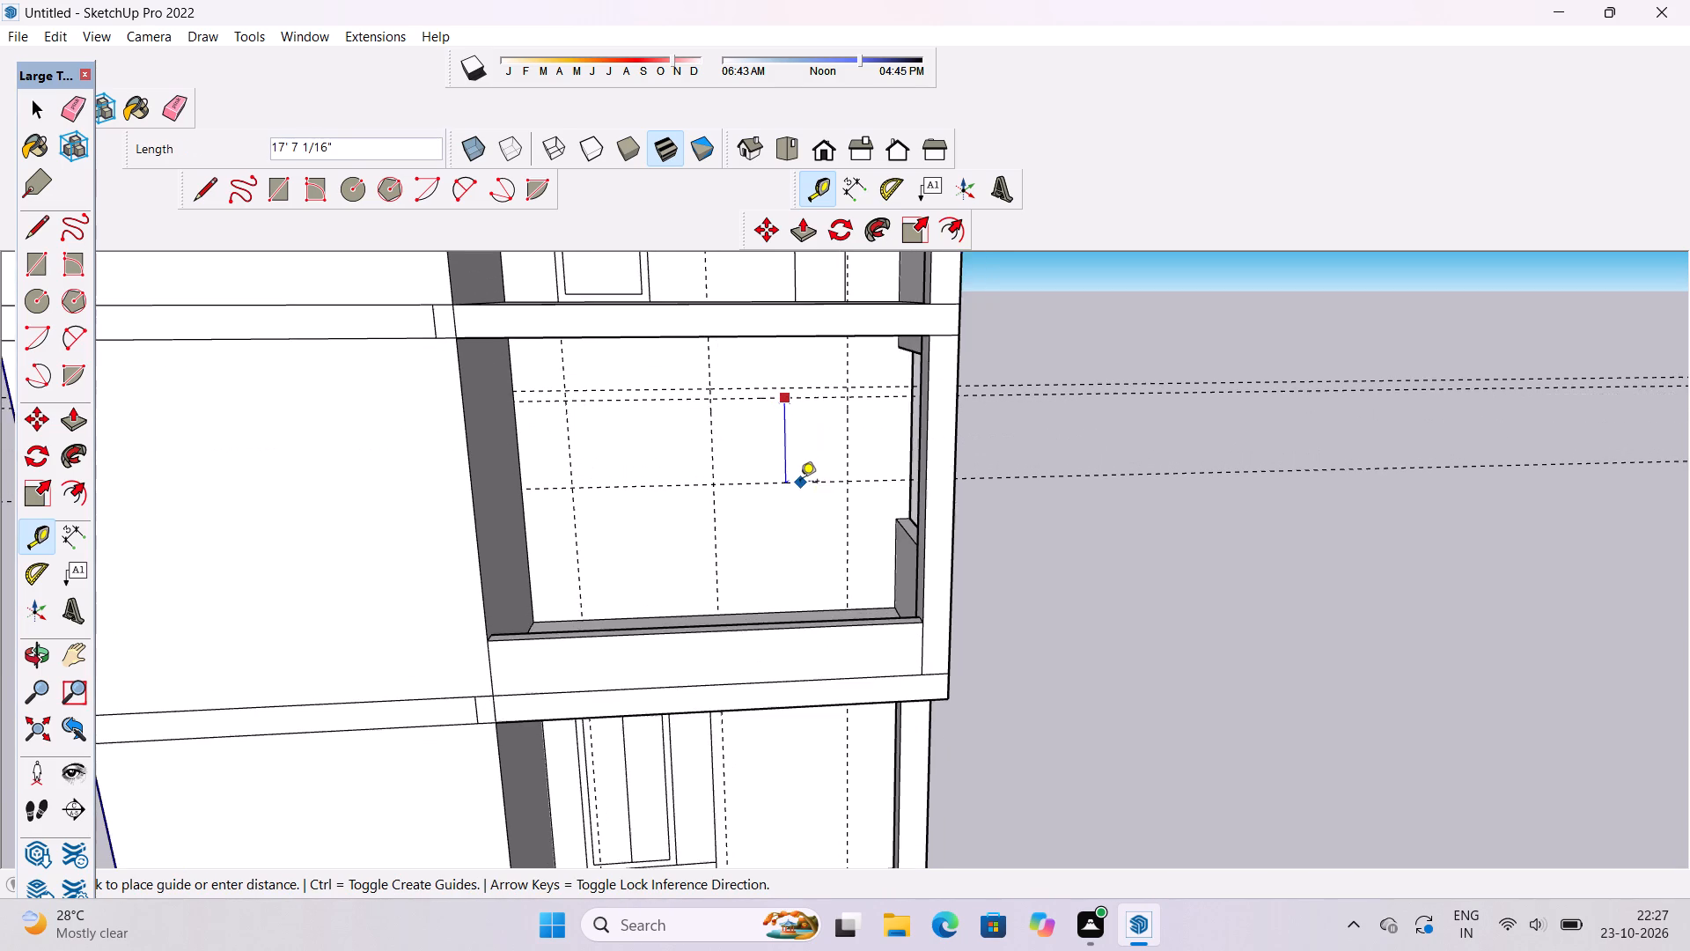
scroll(800, 483, "up", 1)
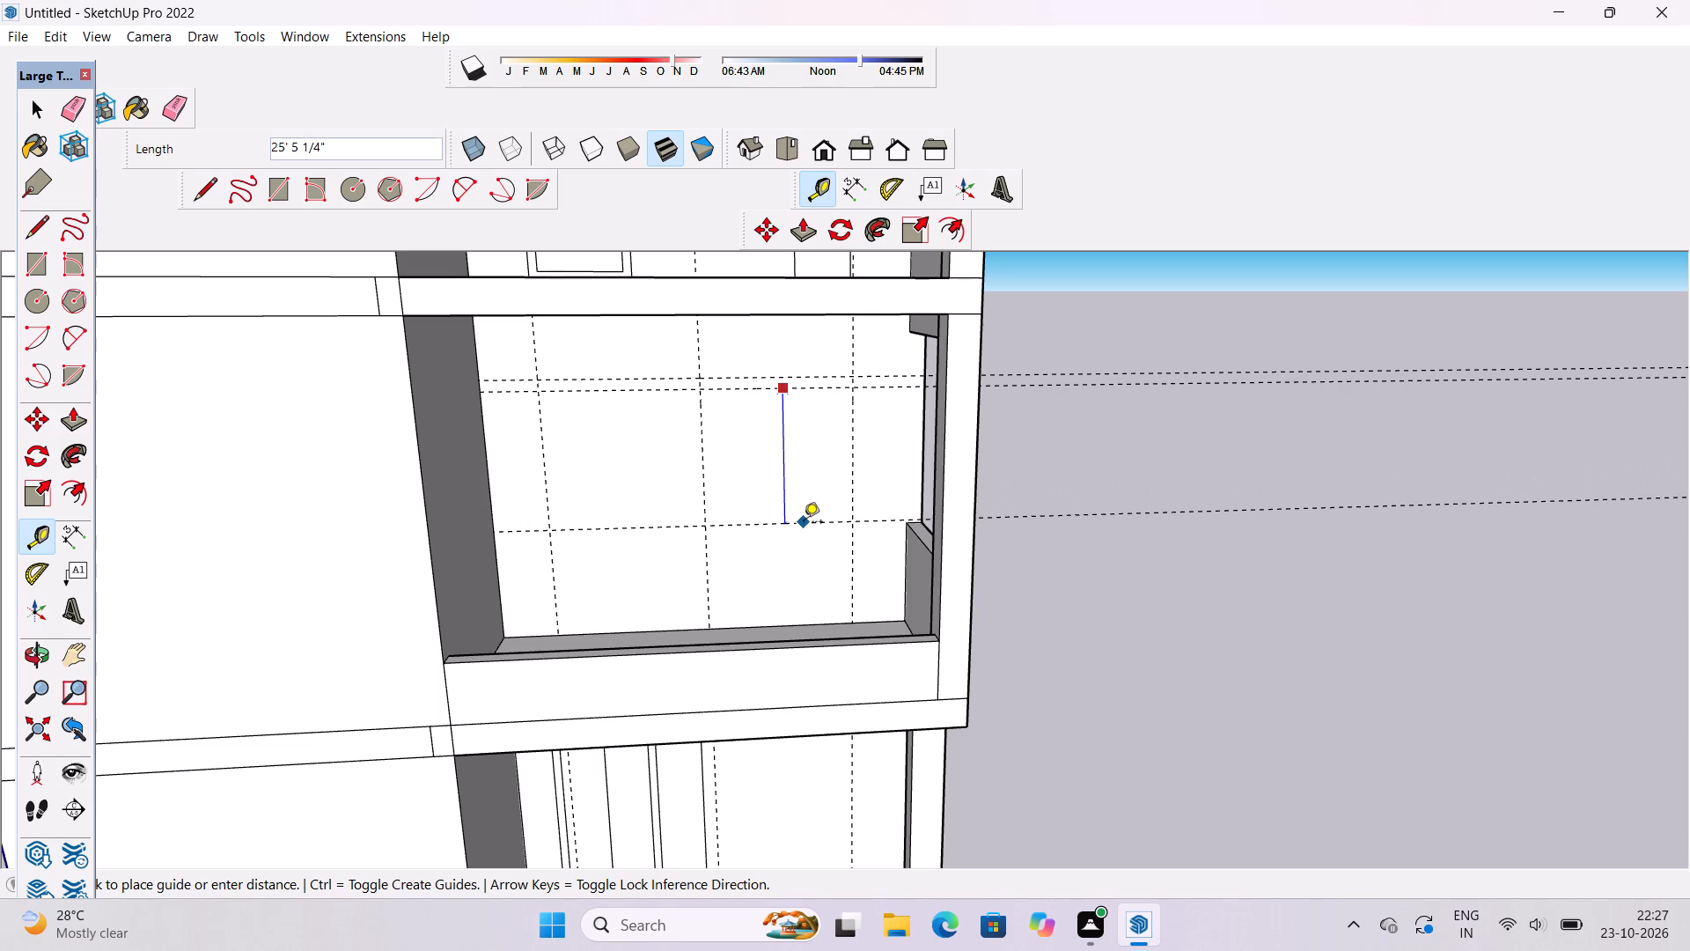
type("25'")
key("Return")
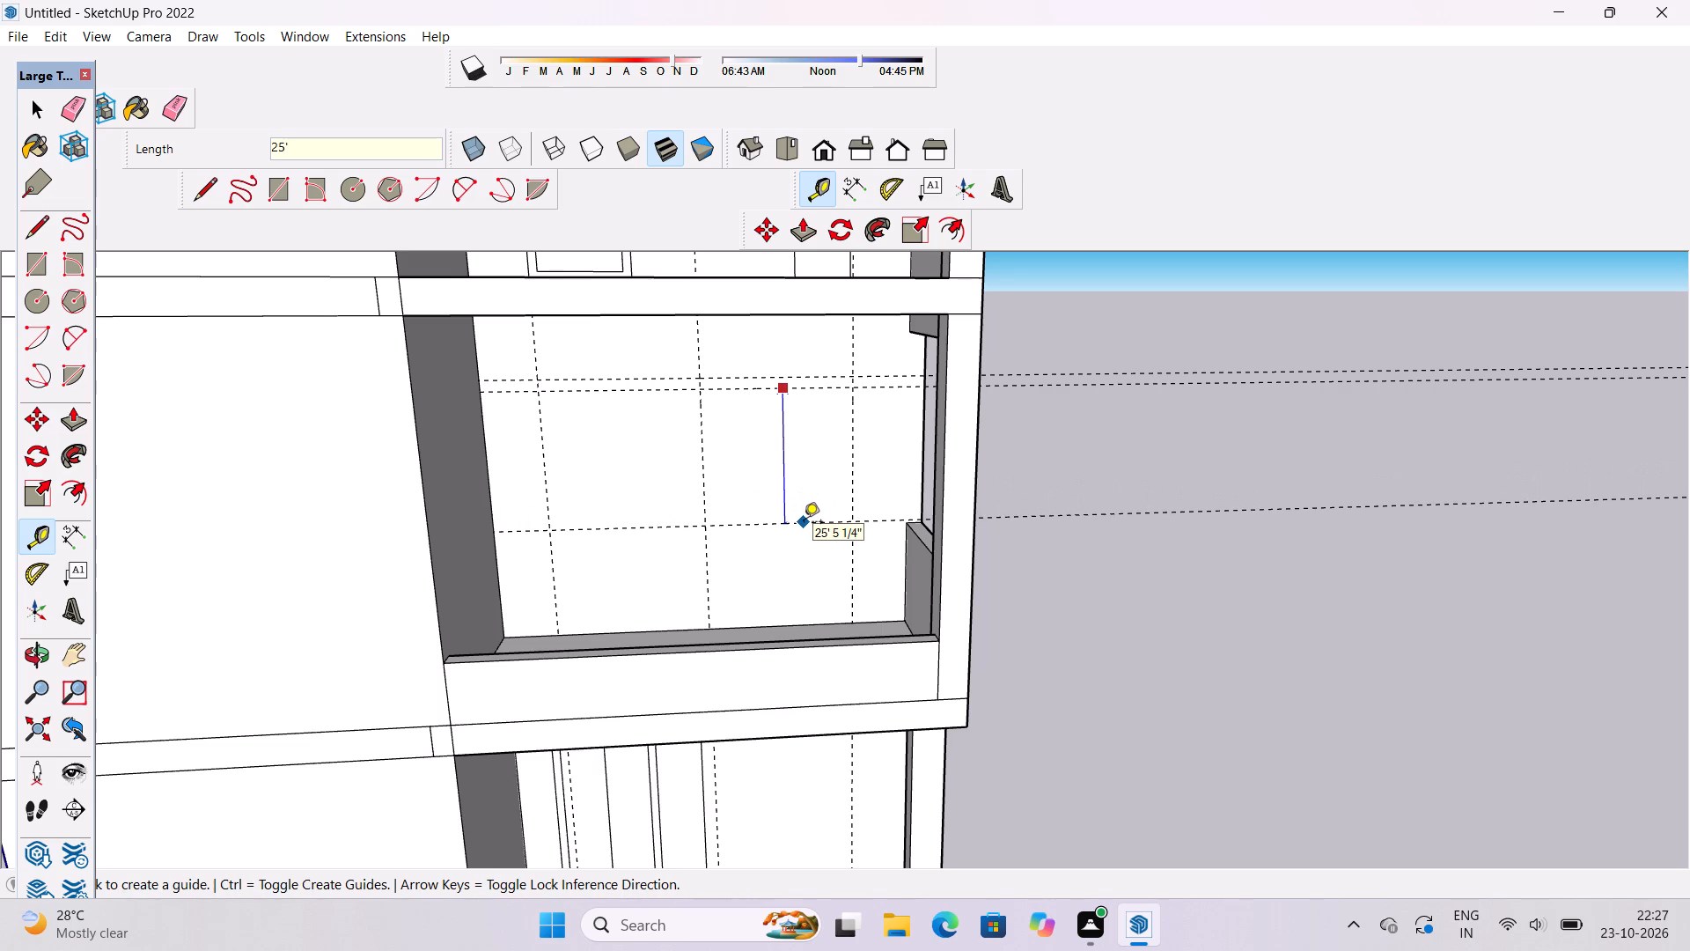
Place a vertical guide 6' from the middle vertical guide, on the side nearer the balcony's side opening.
left_click(702, 455)
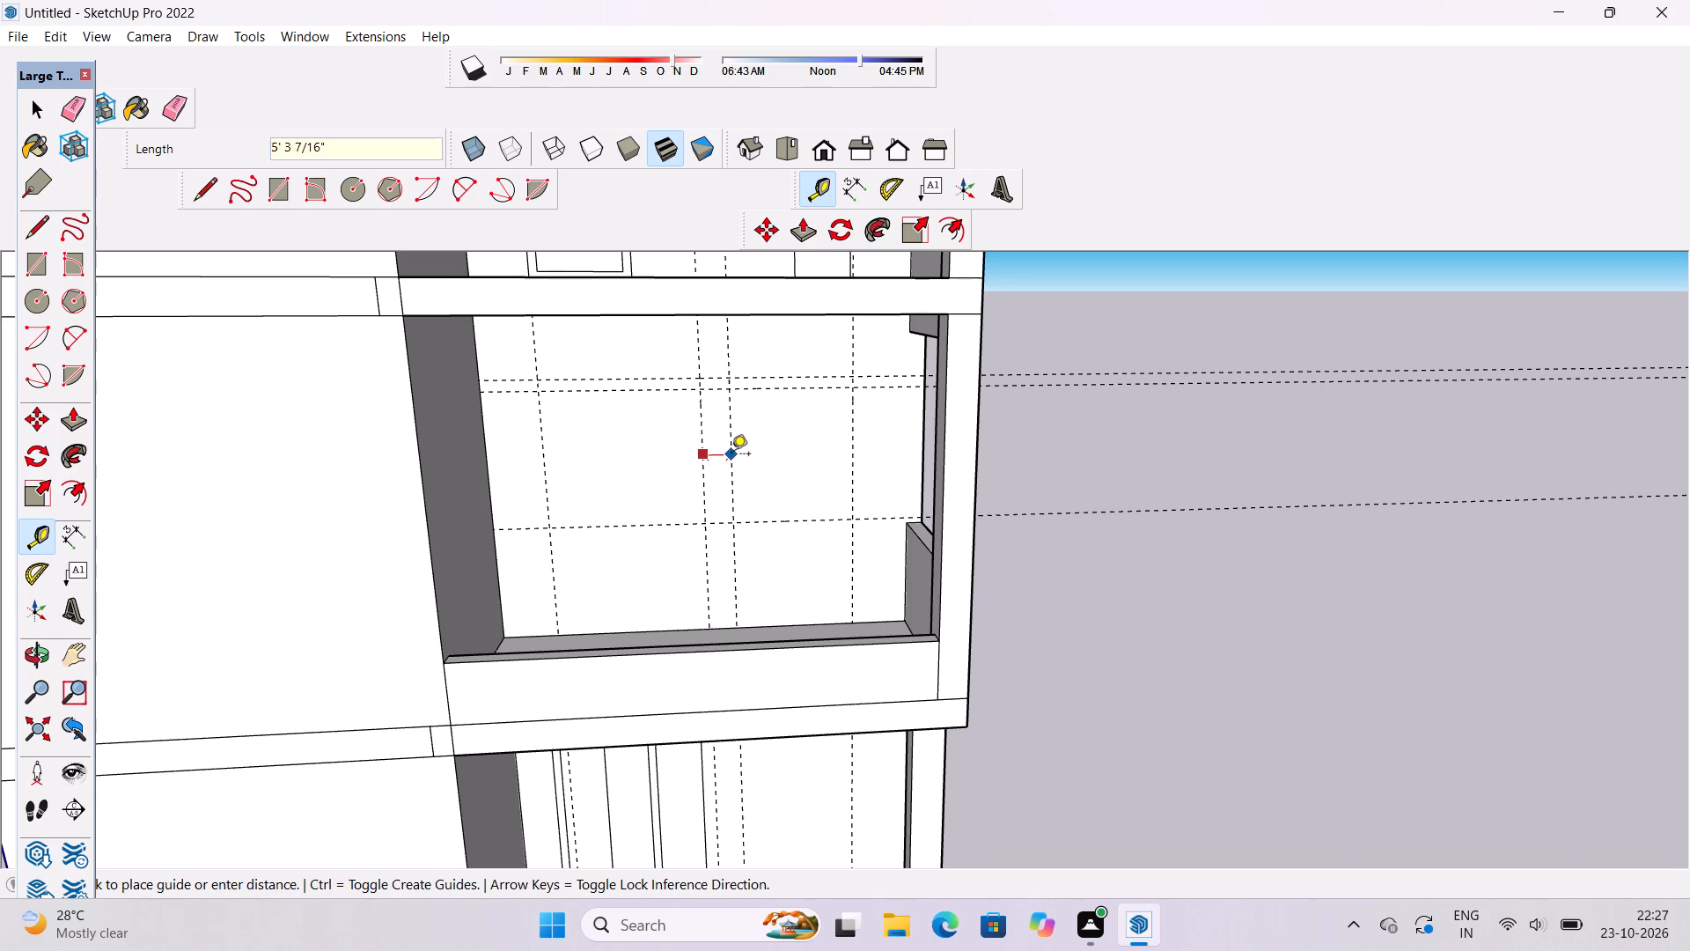
type("6'")
key("Return")
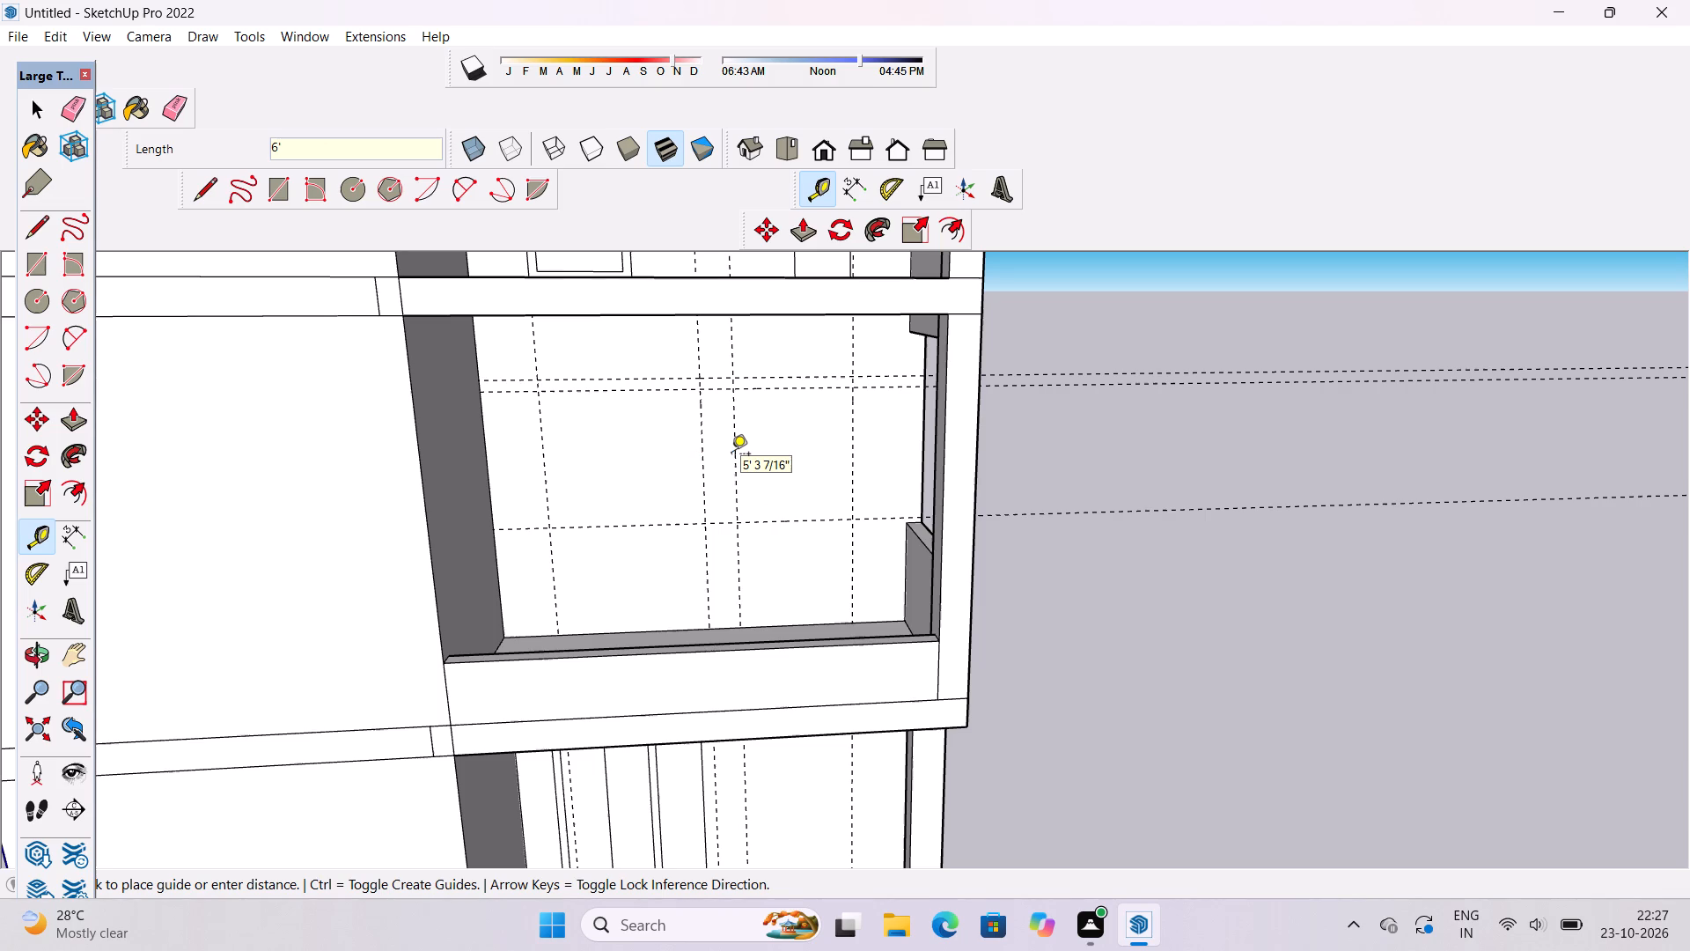
Draw a rectangle about 56' 6" by 2' between the two close horizontal guides, spanning the outer vertical guides.
key("r")
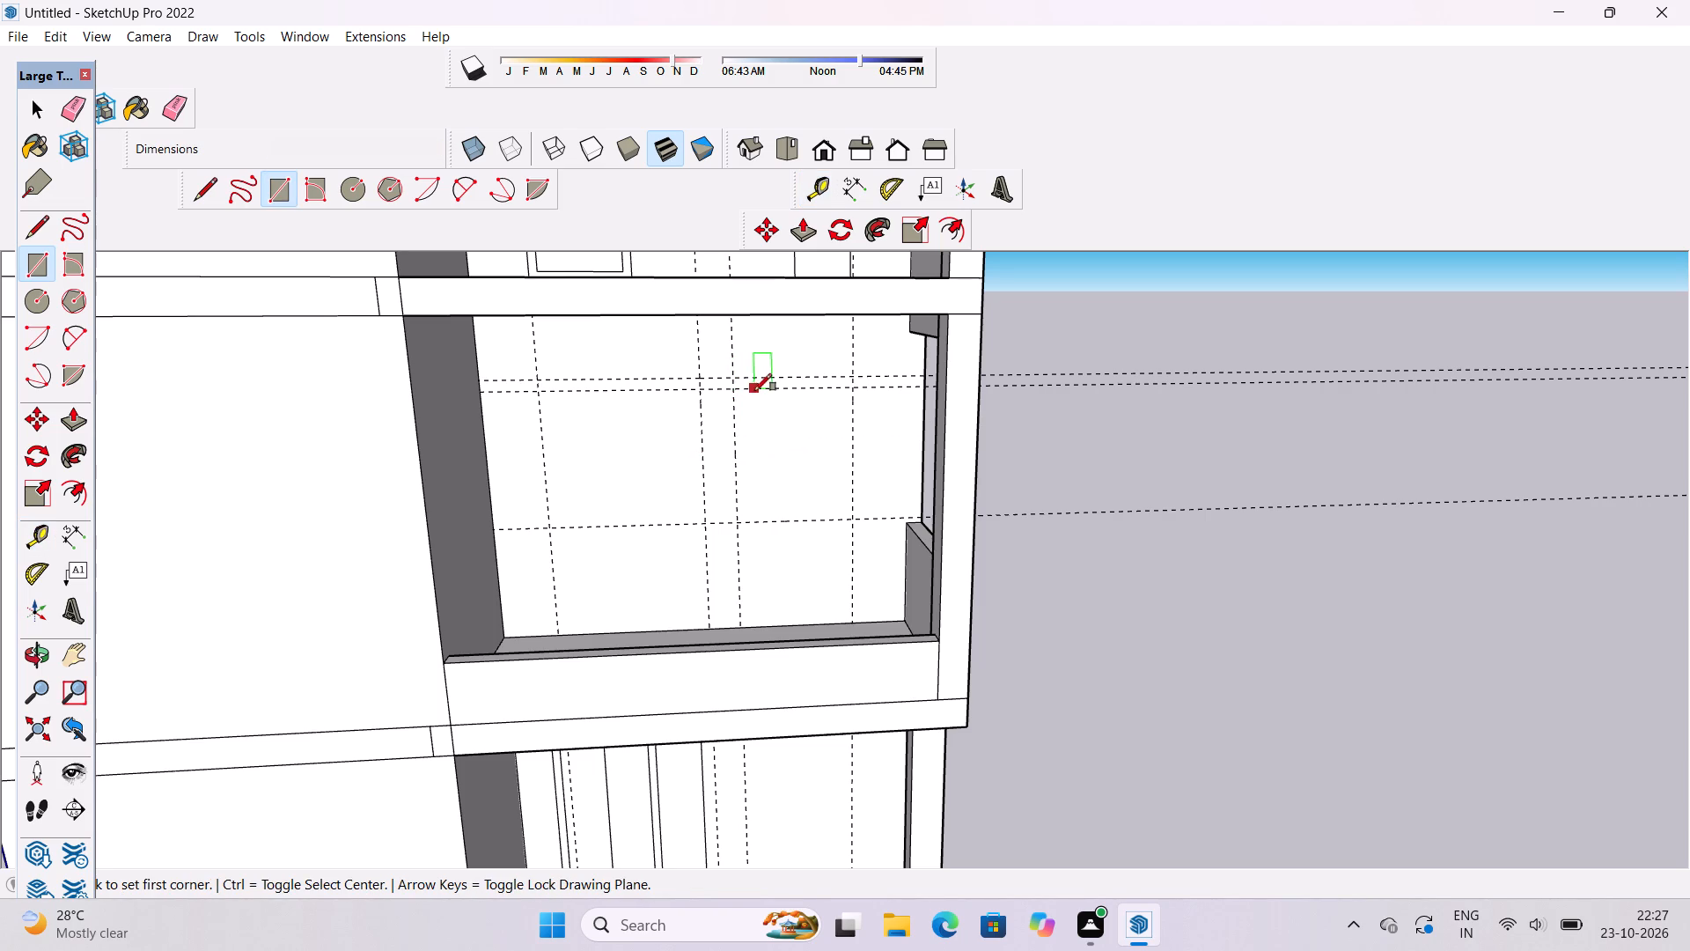
left_click(538, 380)
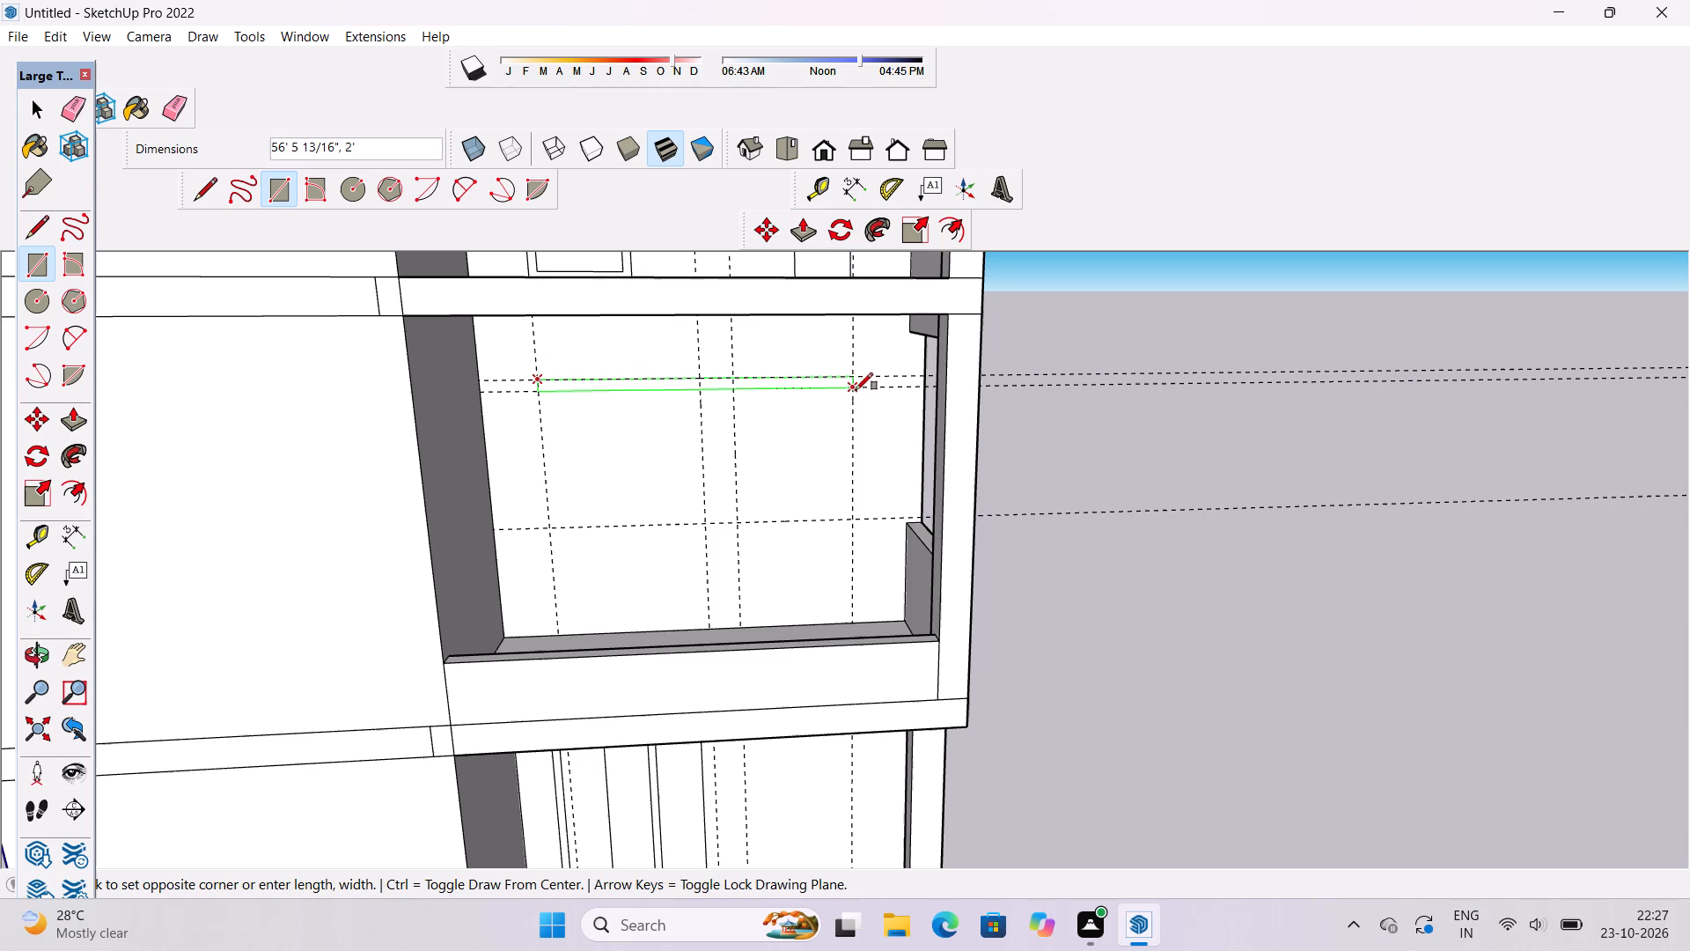
left_click(849, 391)
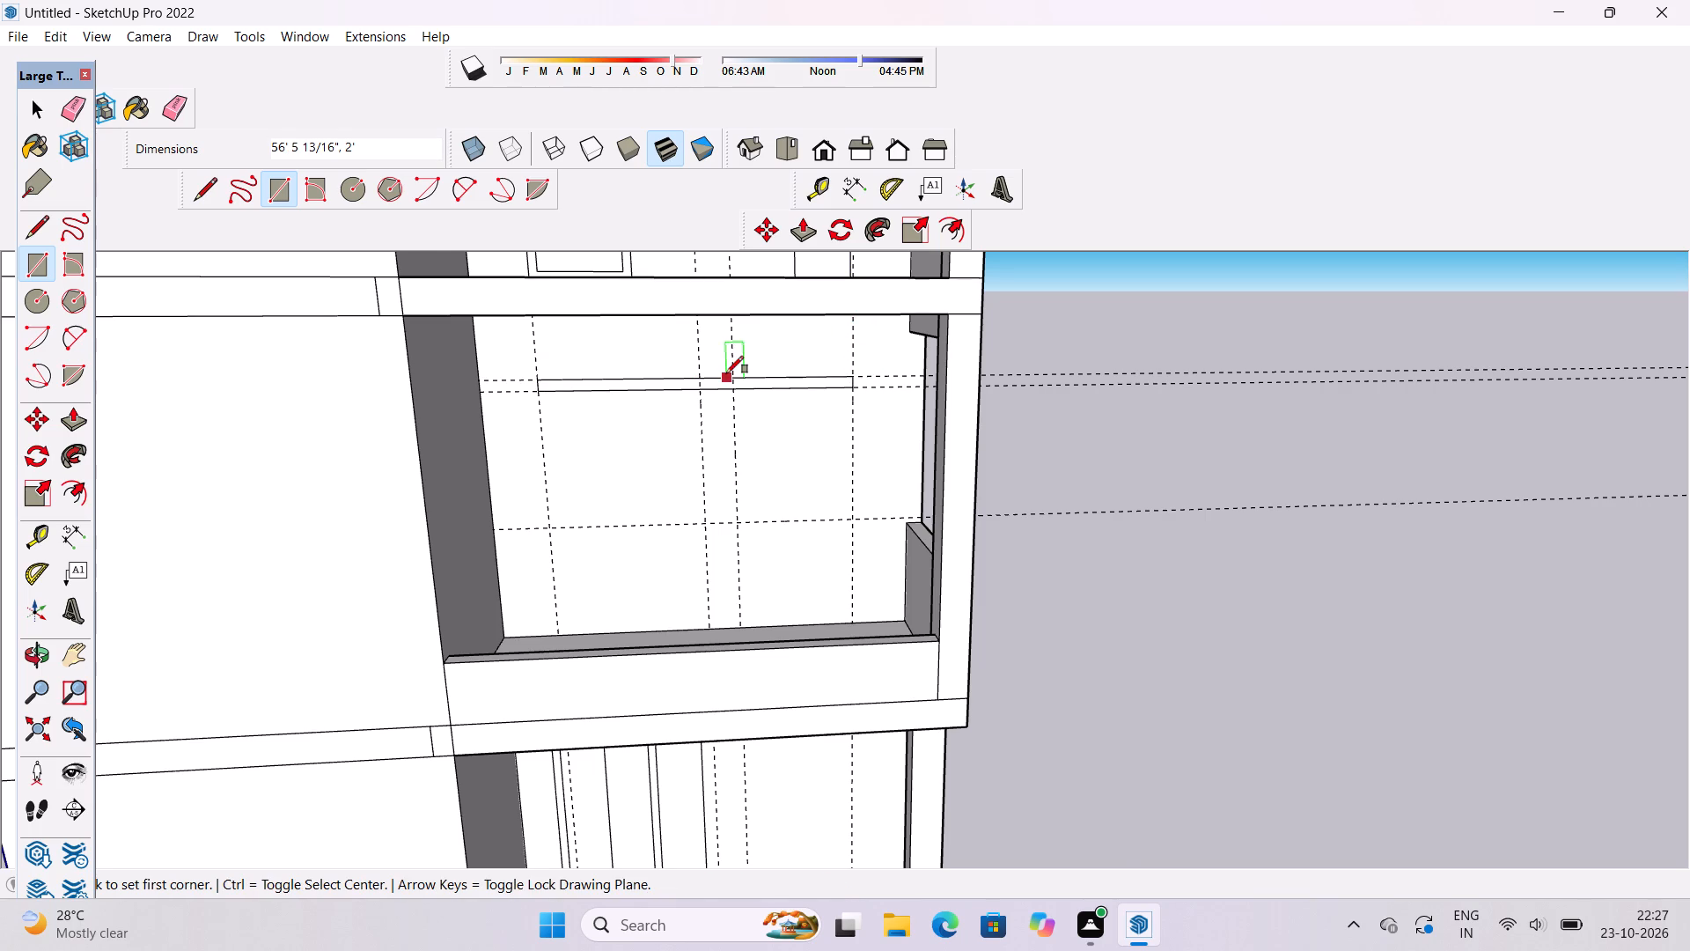
Draw the window rectangle, about 22' by 25', below the lintel strip, between the 6' offset vertical guide and the side-opening vertical guide.
scroll(725, 373, "down", 3)
key("l")
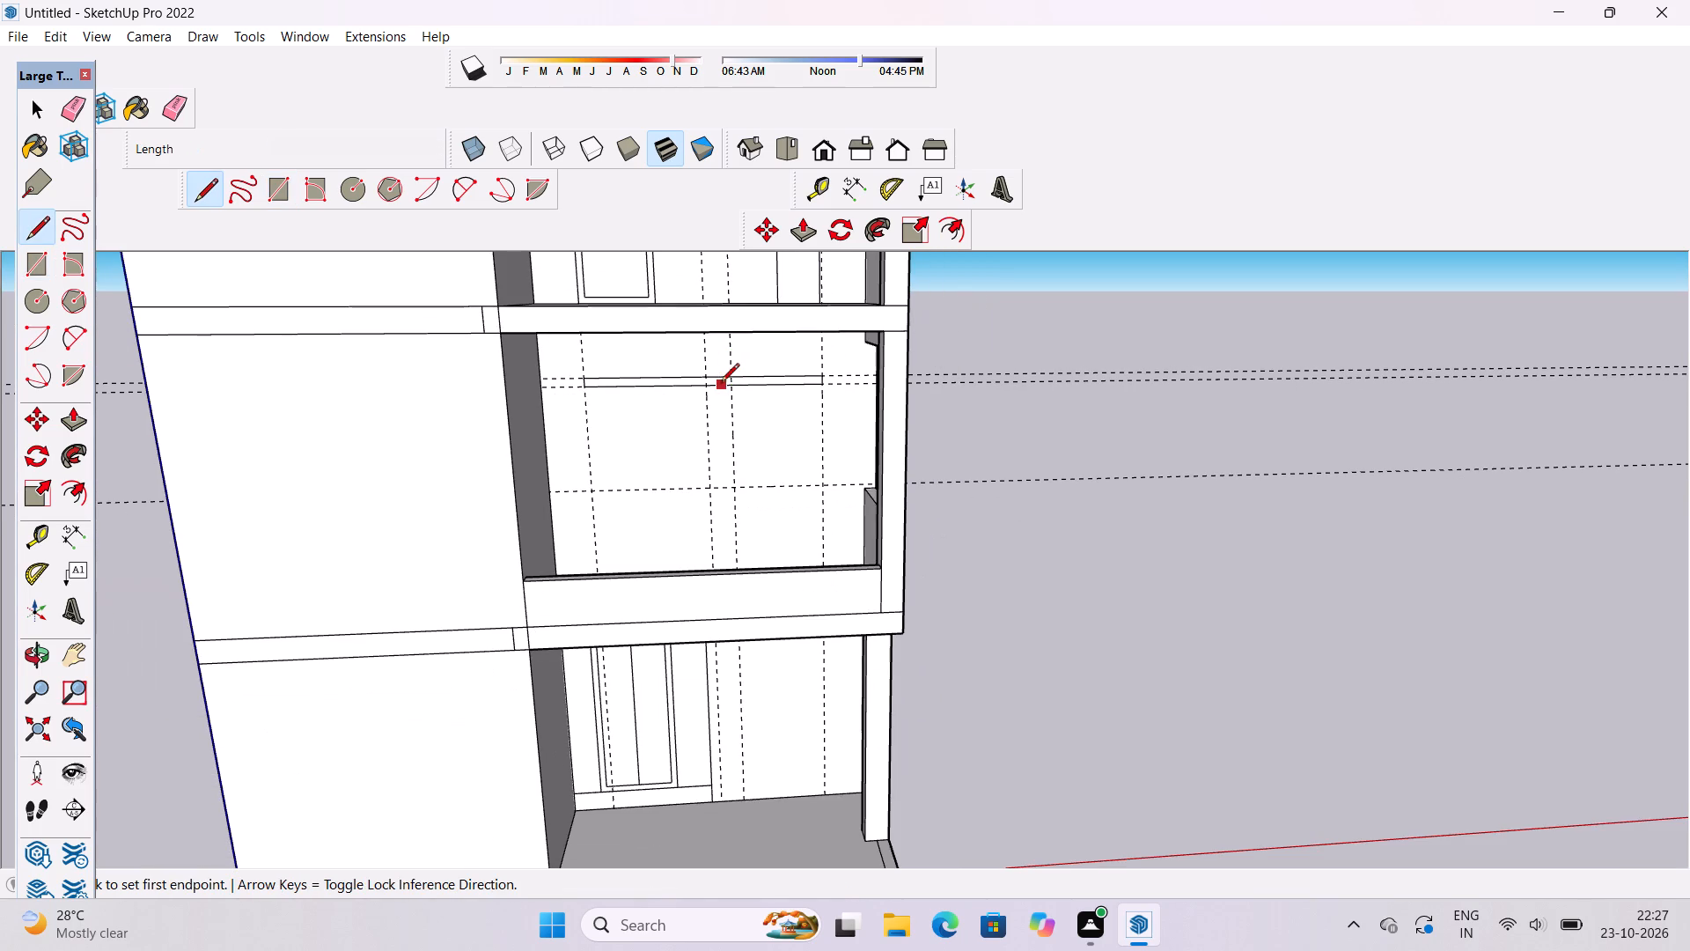
key("space")
key("r")
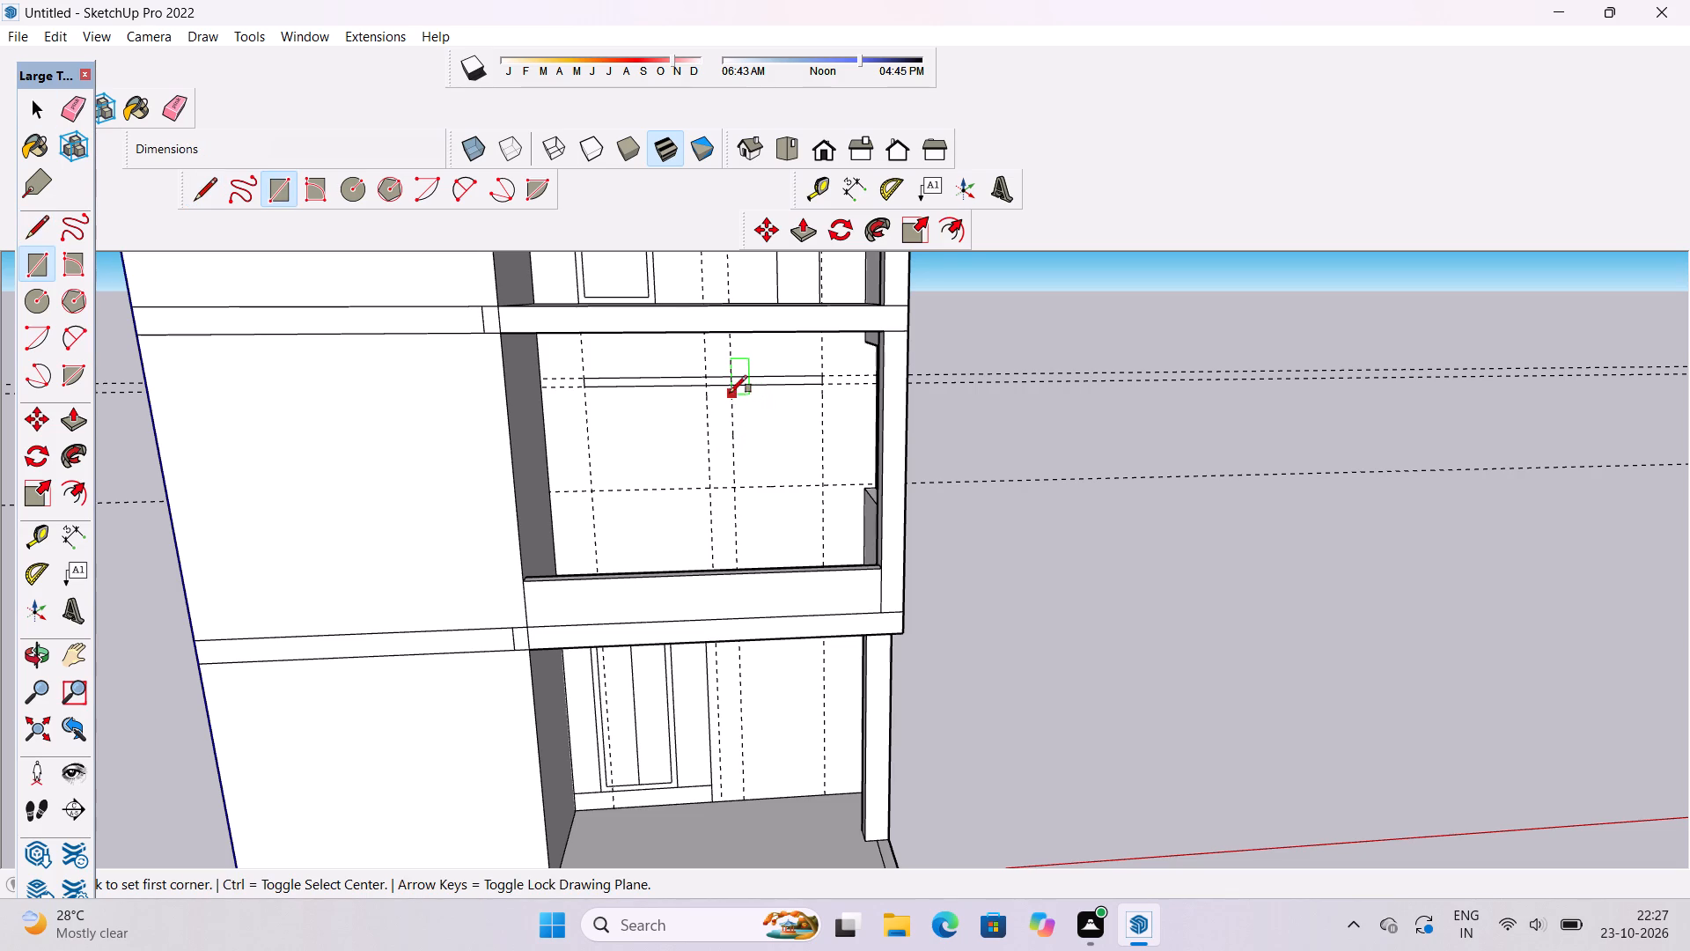
left_click(730, 387)
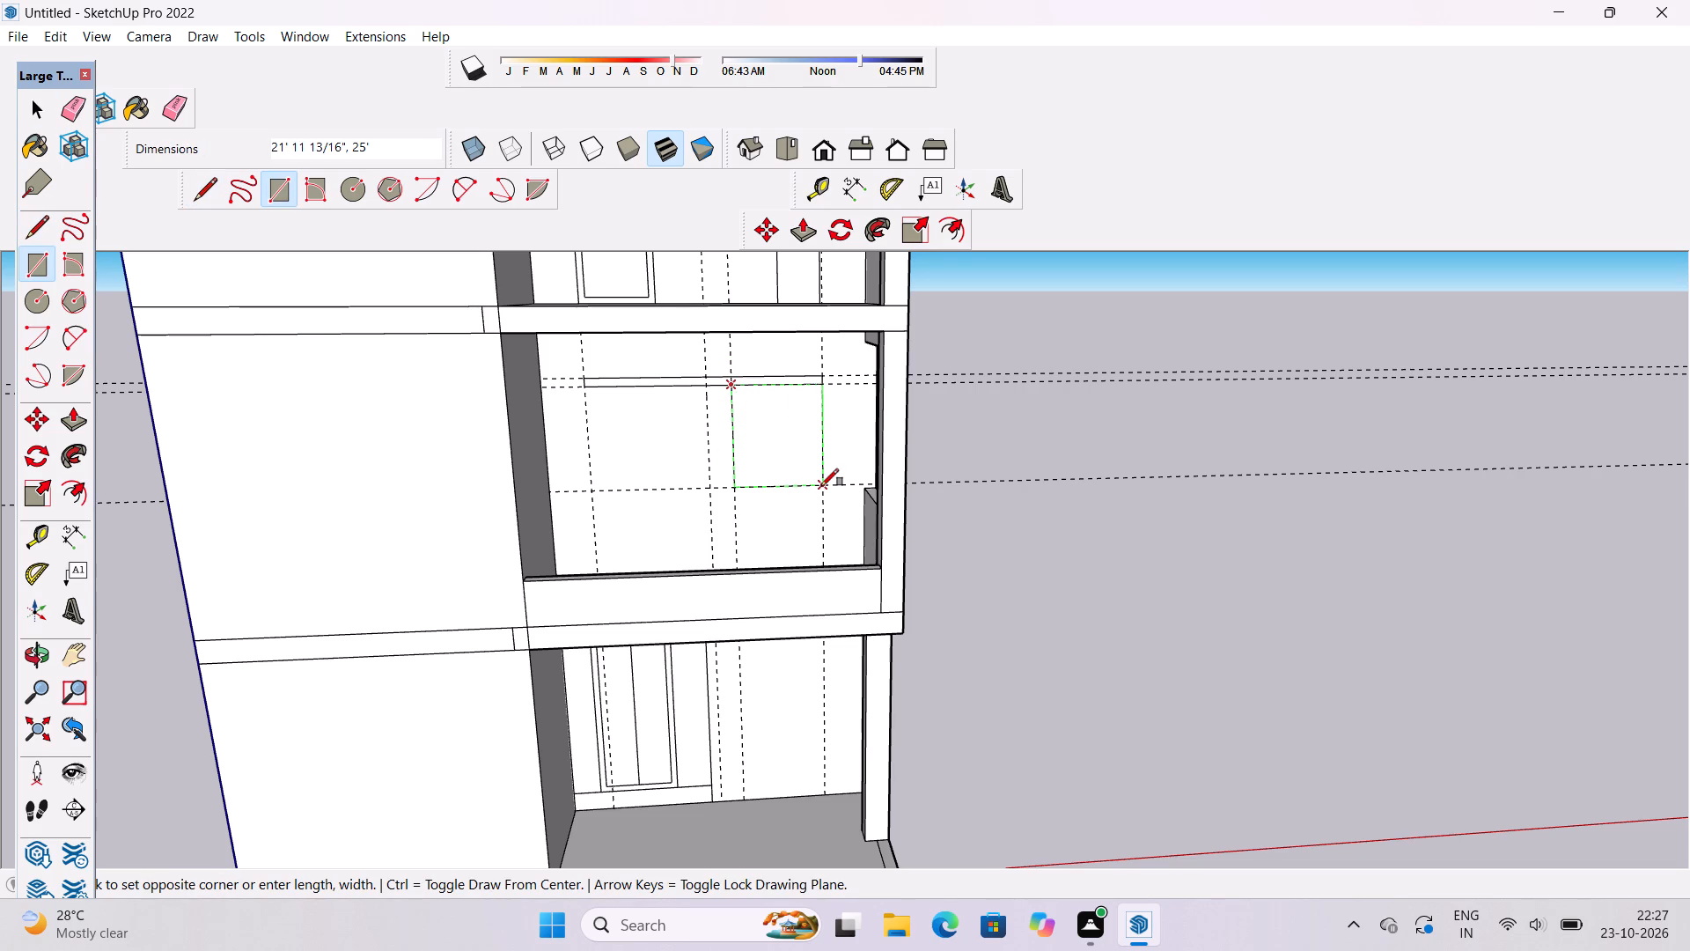
left_click(821, 486)
key("space")
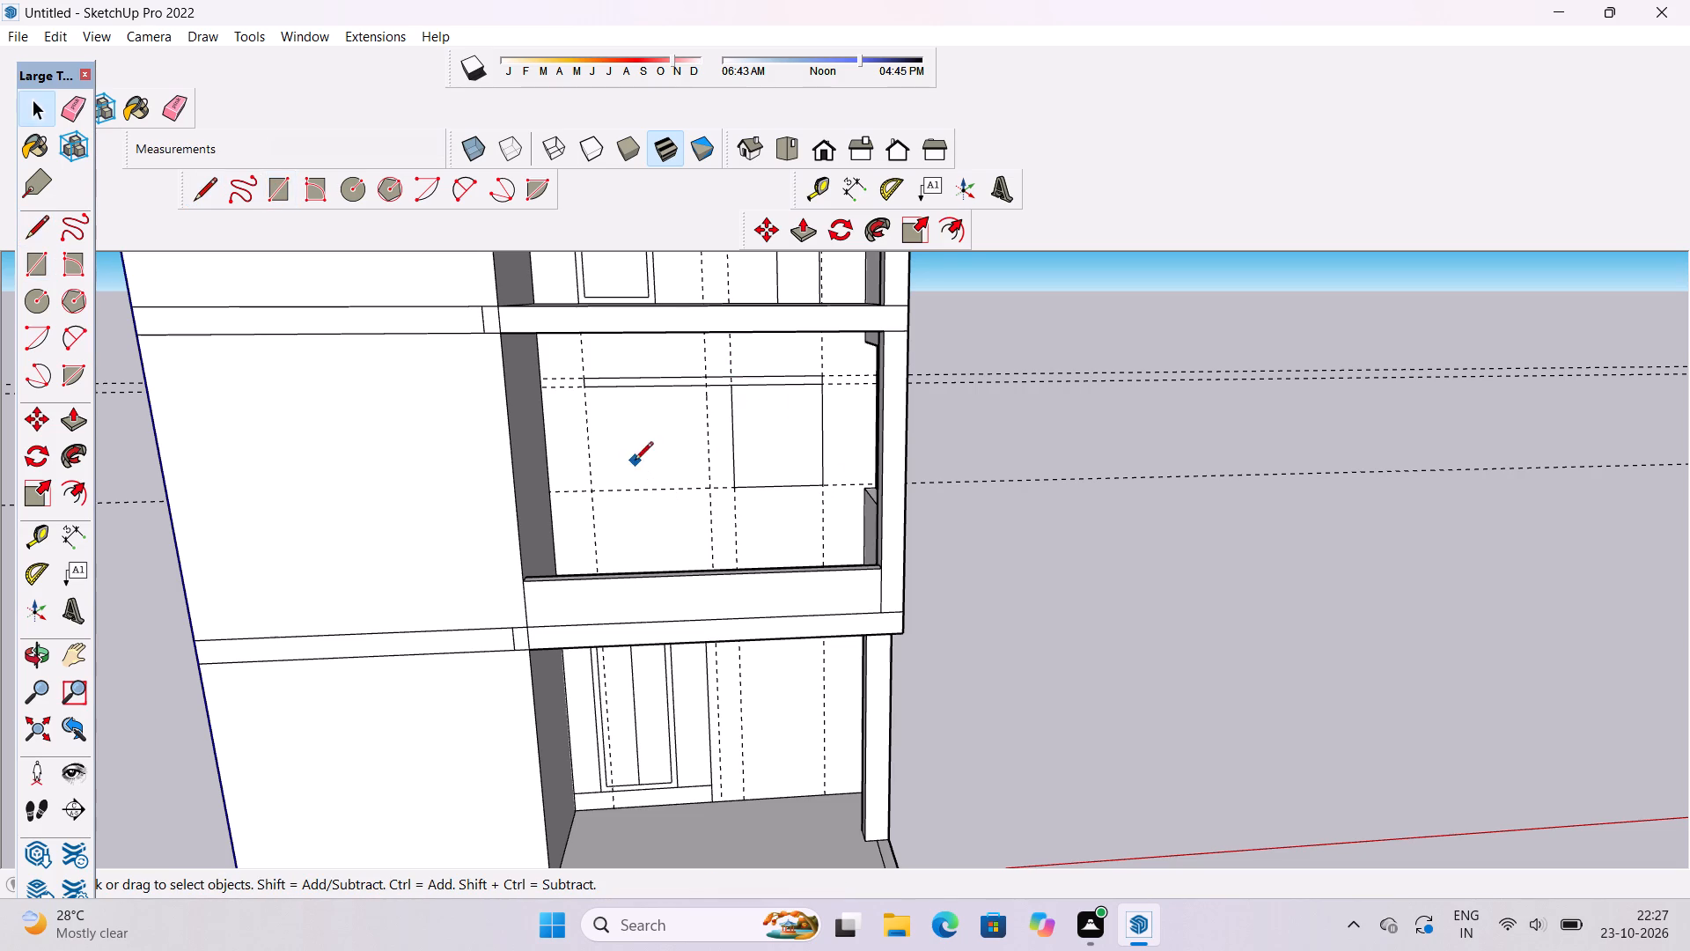
Draw the door's outer side line along the vertical guide nearest the dark side wall, from the balcony floor up to the lintel strip.
key("l")
scroll(616, 501, "up", 3)
key("o")
left_click_drag(816, 489, 733, 564)
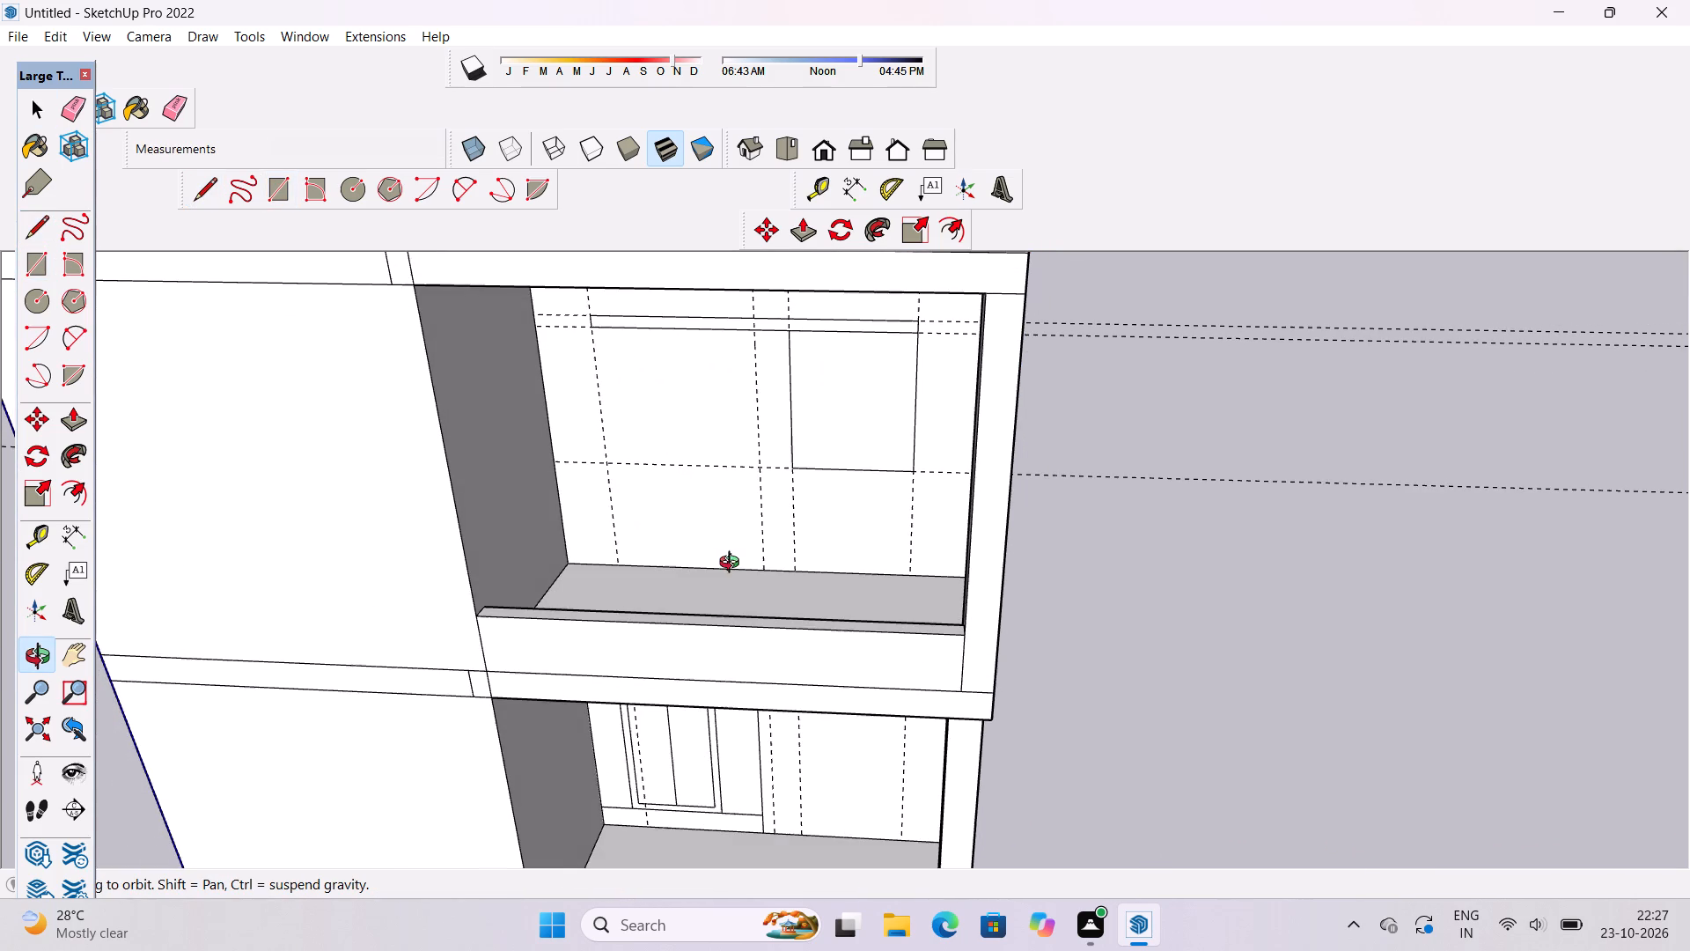
left_click_drag(715, 553, 728, 601, "shift")
left_click_drag(731, 597, 738, 579)
key("l")
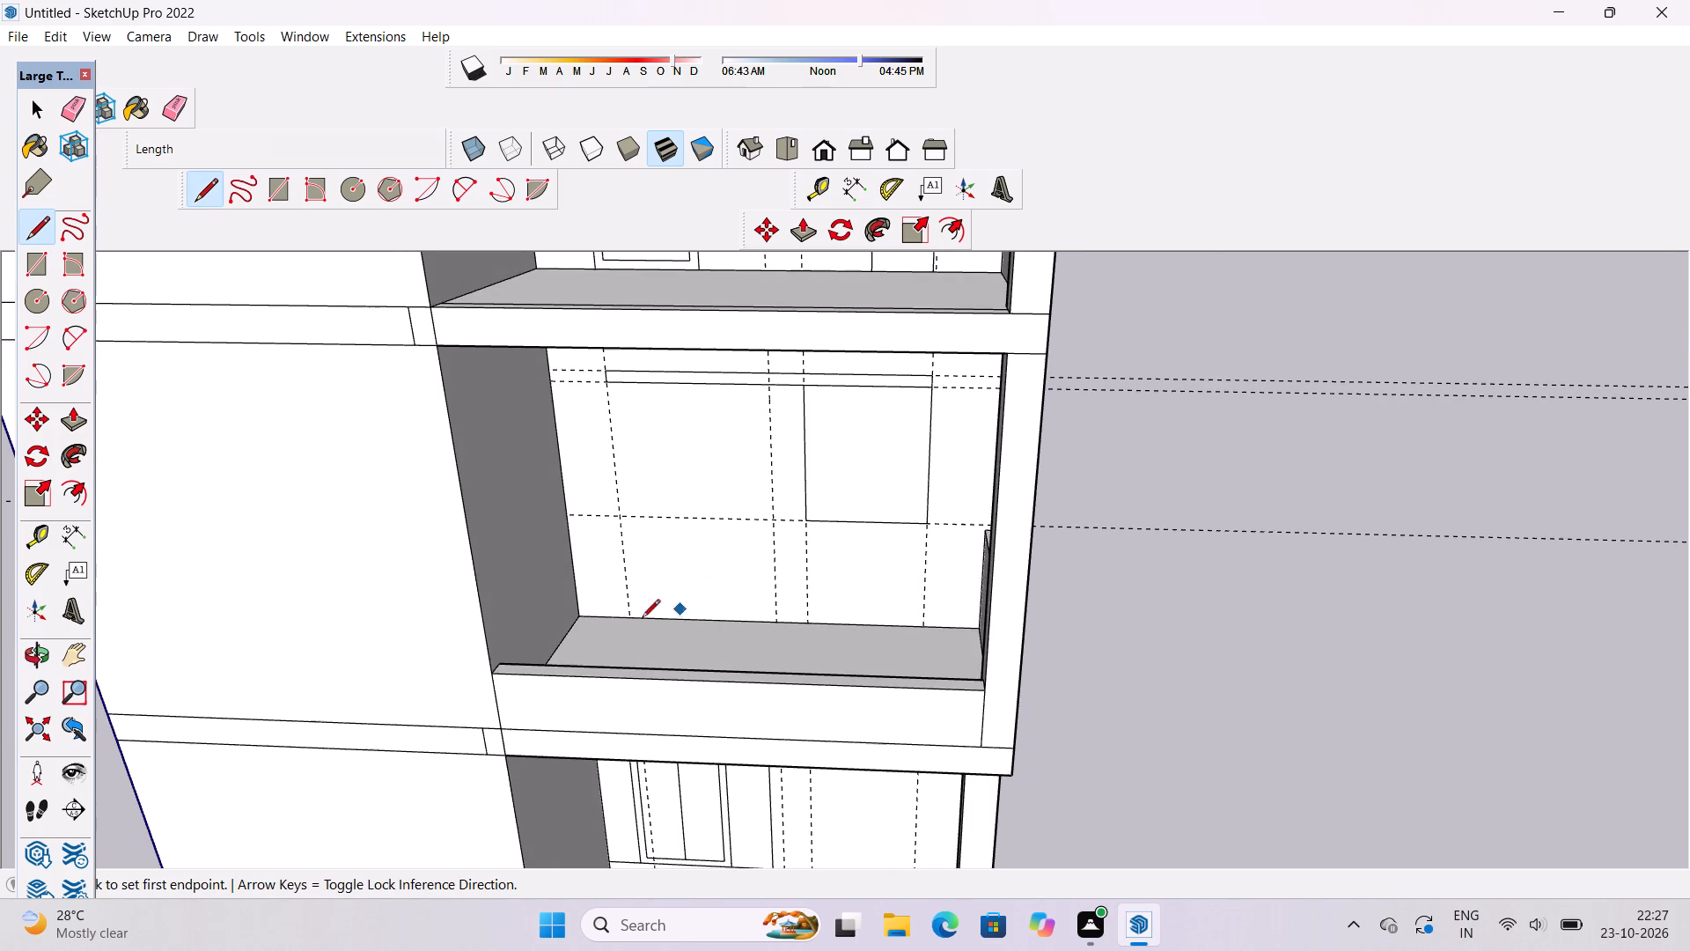
scroll(608, 622, "up", 4)
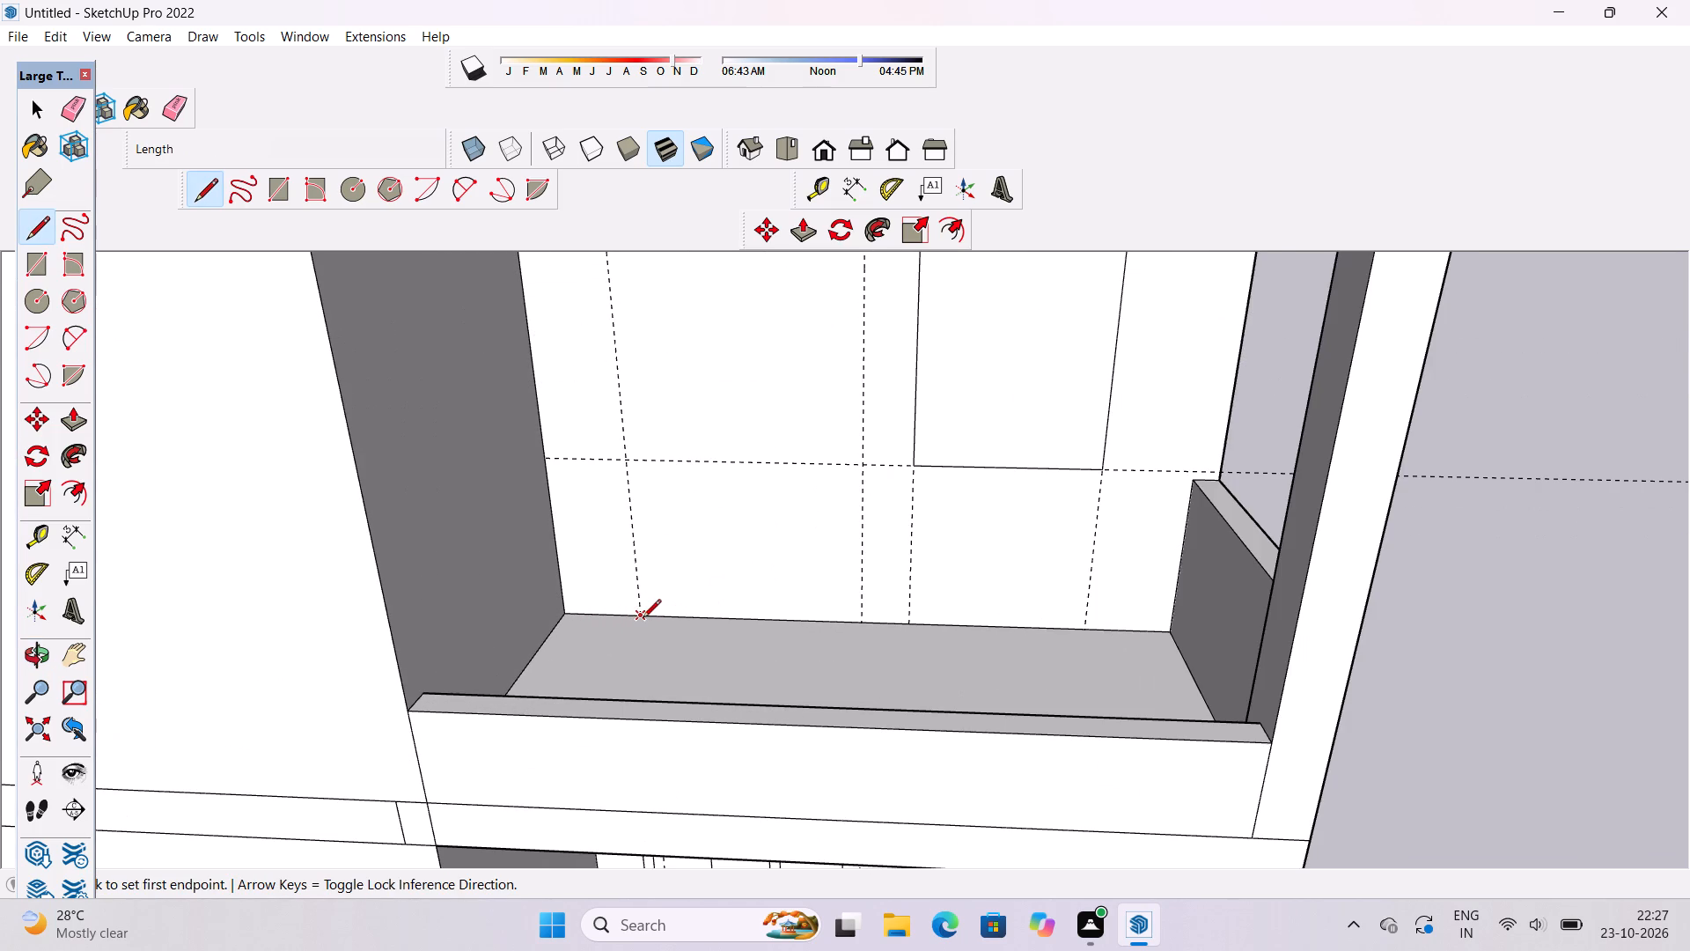
scroll(645, 628, "down", 4)
scroll(646, 625, "up", 4)
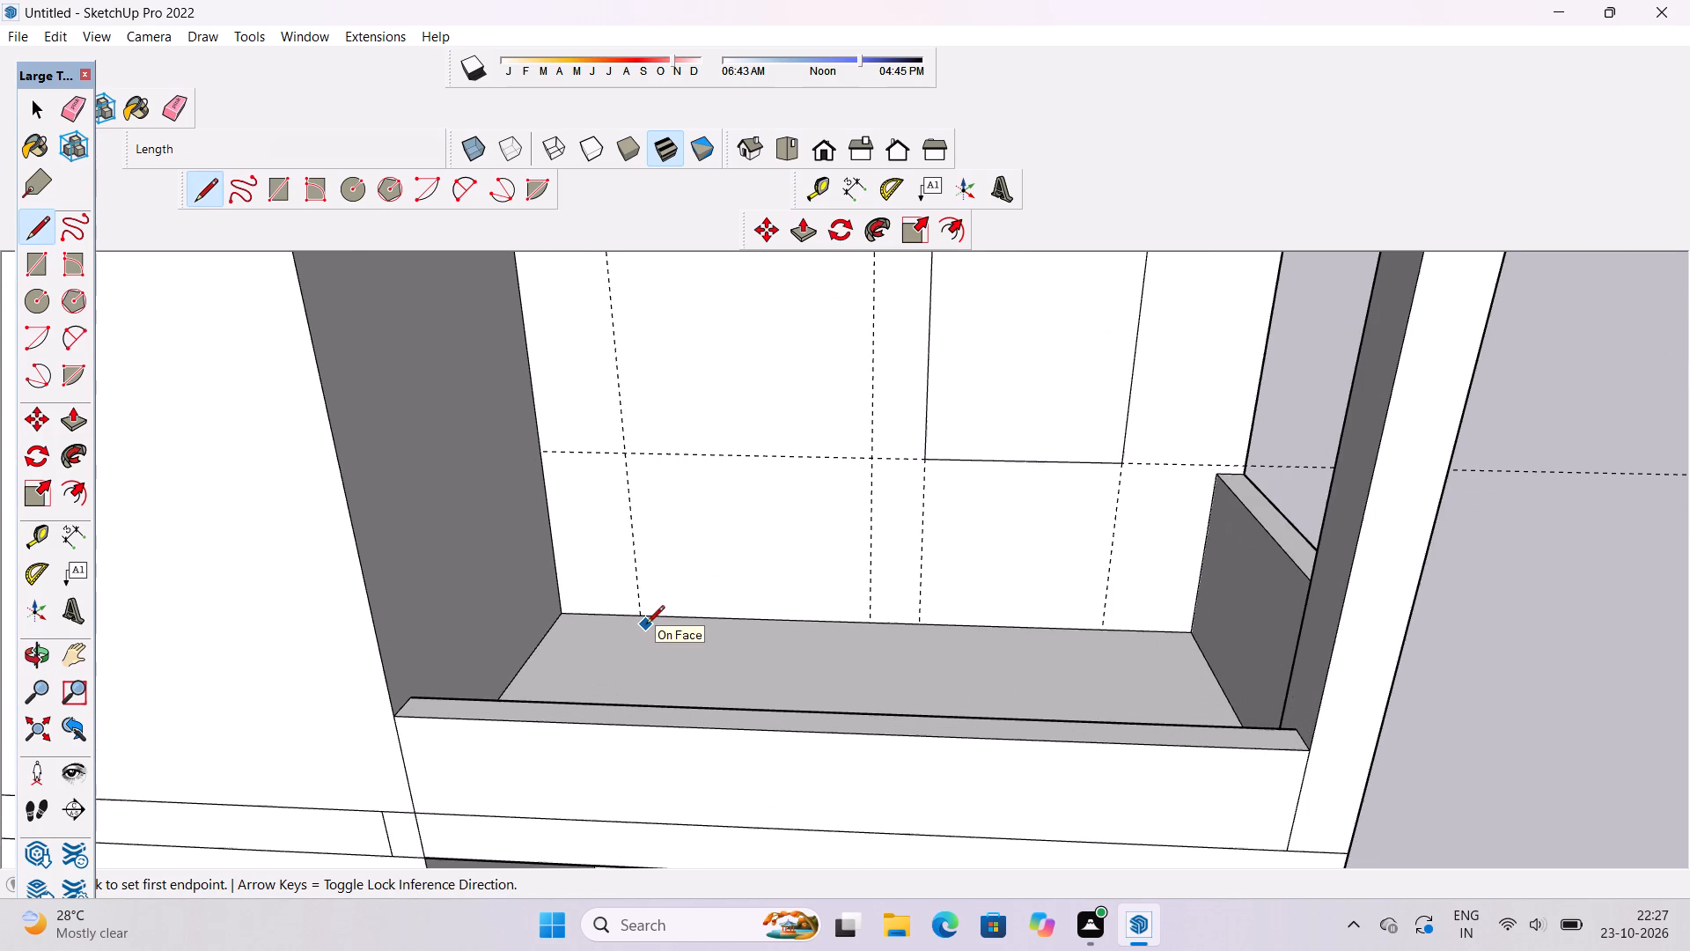
left_click(638, 617)
scroll(697, 637, "down", 4)
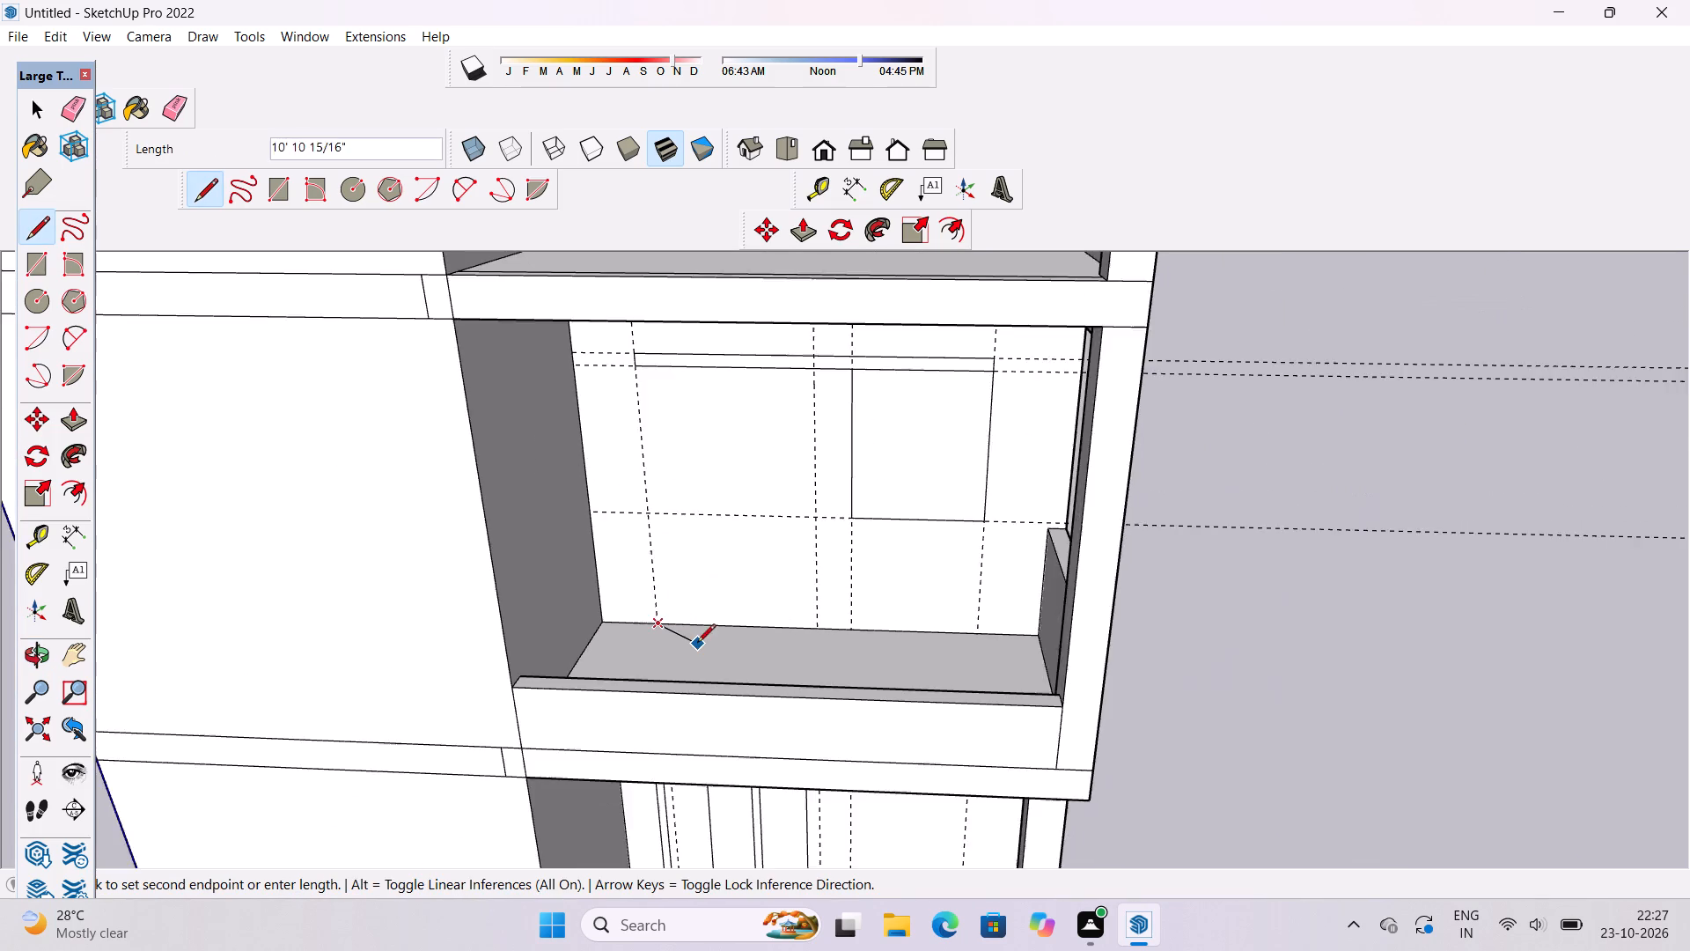
scroll(697, 644, "down", 2)
scroll(638, 494, "up", 5)
scroll(650, 410, "up", 3)
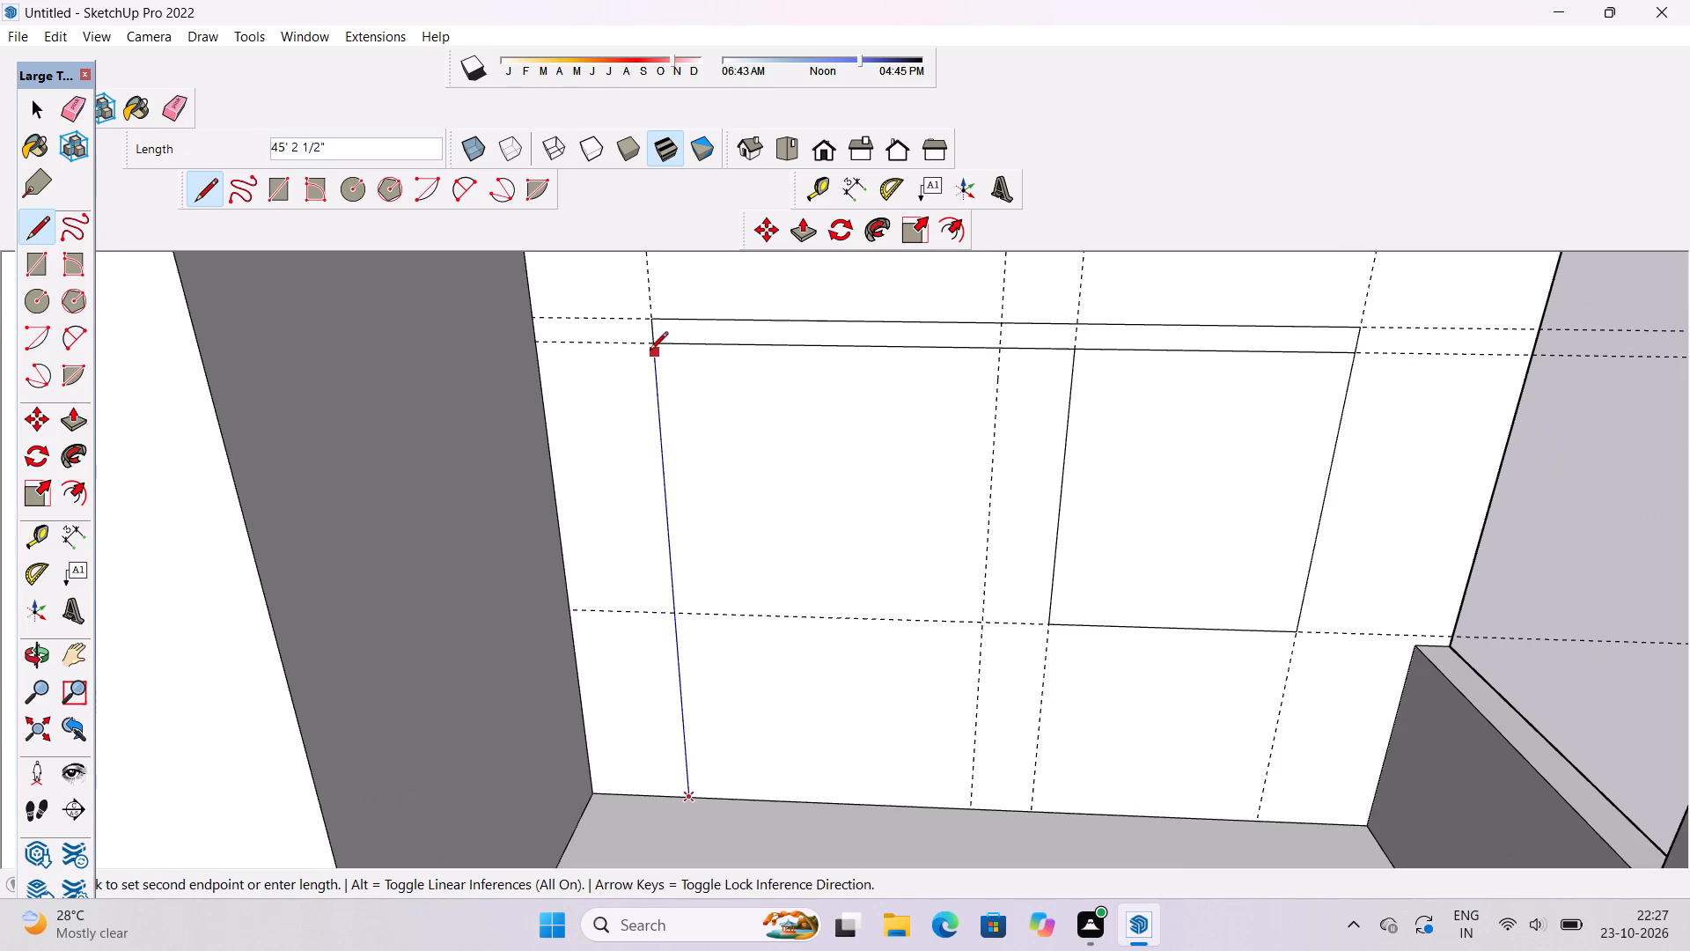
left_click(650, 339)
Draw the door's other side line, about 46' long, along the middle vertical guide from the lintel strip's lower edge to the balcony floor.
scroll(591, 374, "down", 6)
scroll(770, 404, "up", 3)
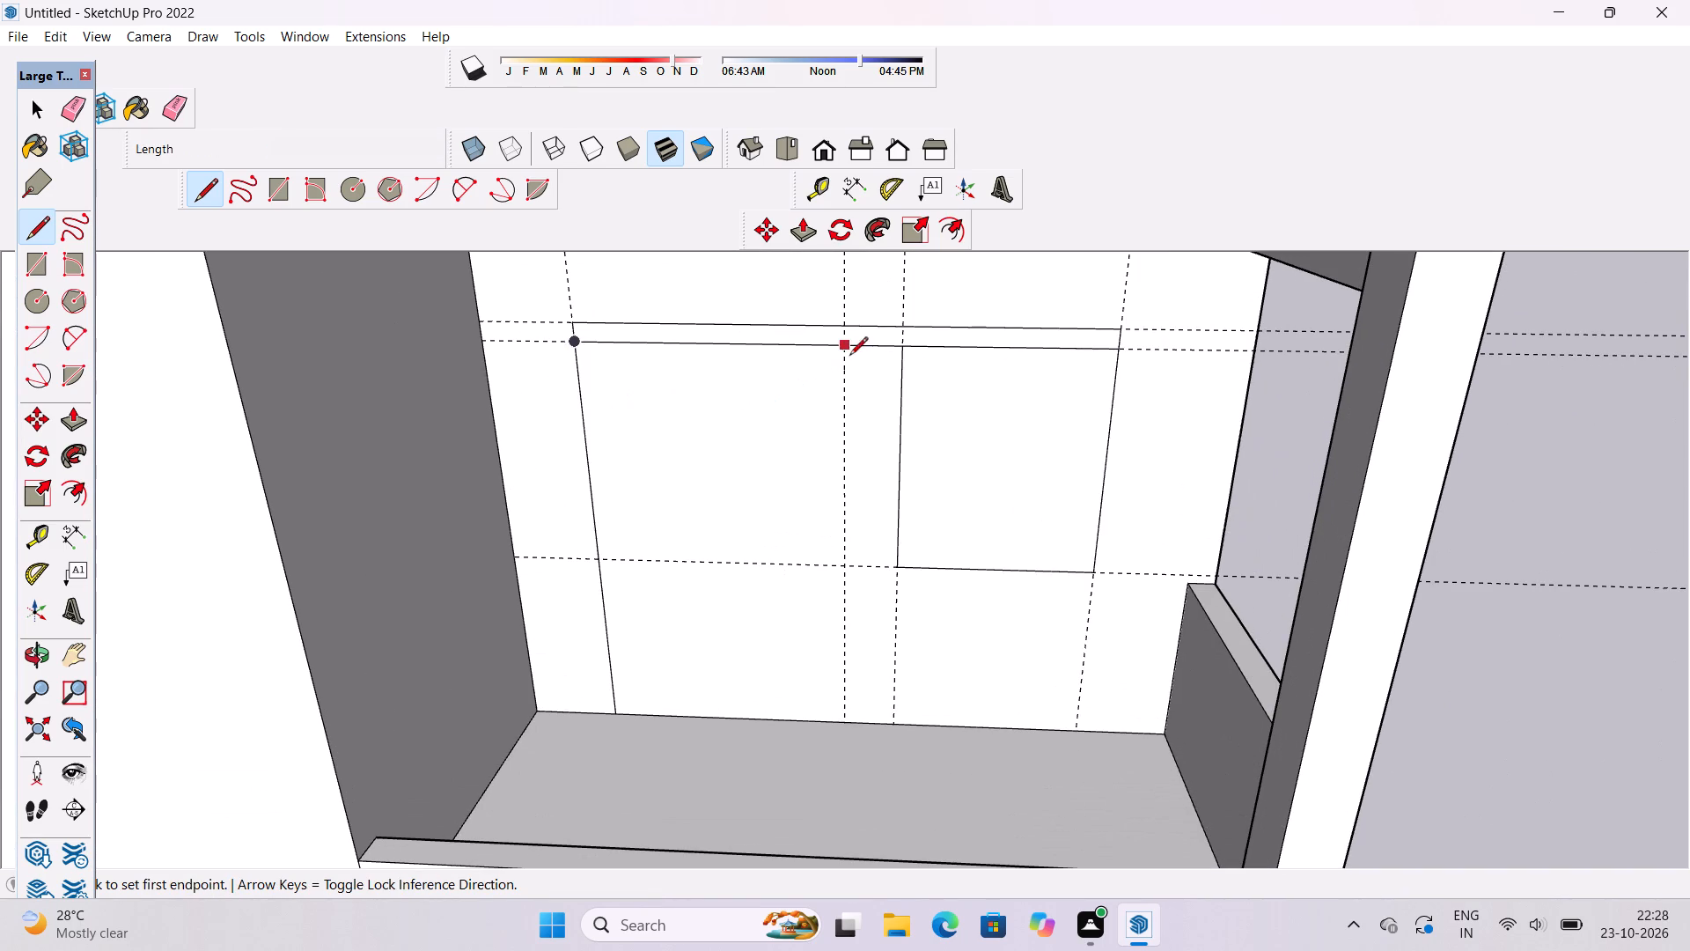
left_click(841, 346)
scroll(841, 346, "down", 5)
scroll(822, 542, "up", 3)
left_click(851, 618)
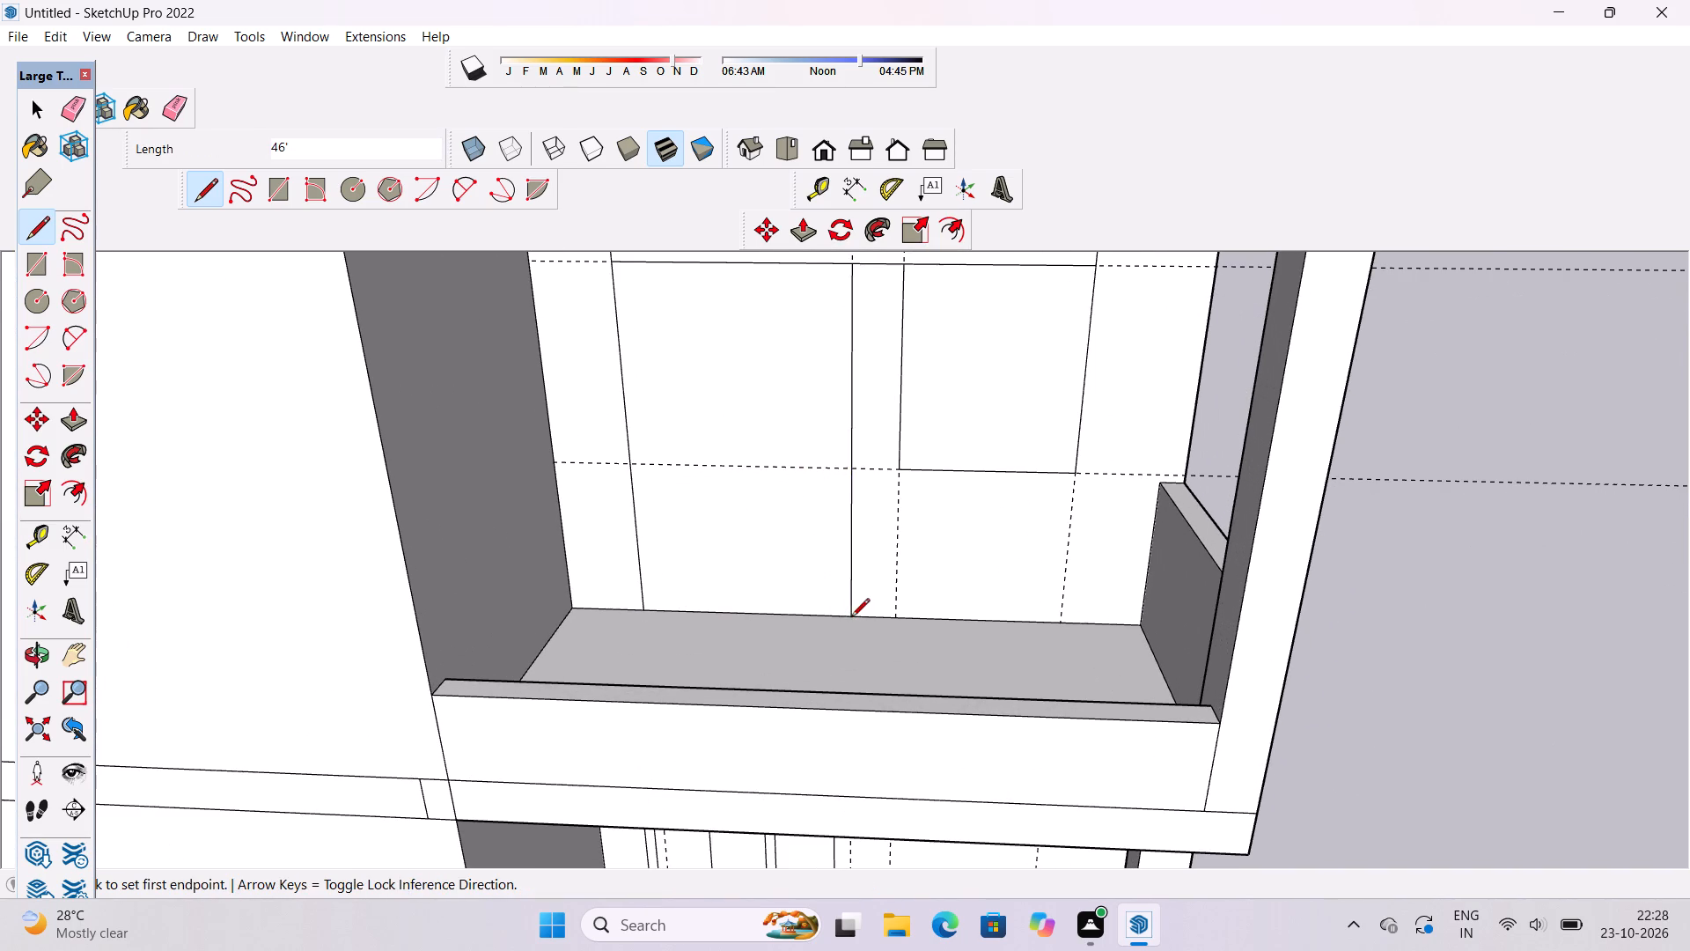
scroll(797, 634, "down", 4)
key("space")
Examine the door and window outlines on the middle-storey balcony wall alongside those on the storeys above and below.
key("o")
scroll(792, 586, "down", 5)
left_click_drag(768, 610, 792, 574)
scroll(792, 571, "down", 4)
left_click_drag(814, 564, 777, 596, "shift")
scroll(775, 596, "up", 5)
left_click_drag(748, 601, 747, 547, "shift")
scroll(747, 547, "up", 7)
scroll(750, 538, "down", 3)
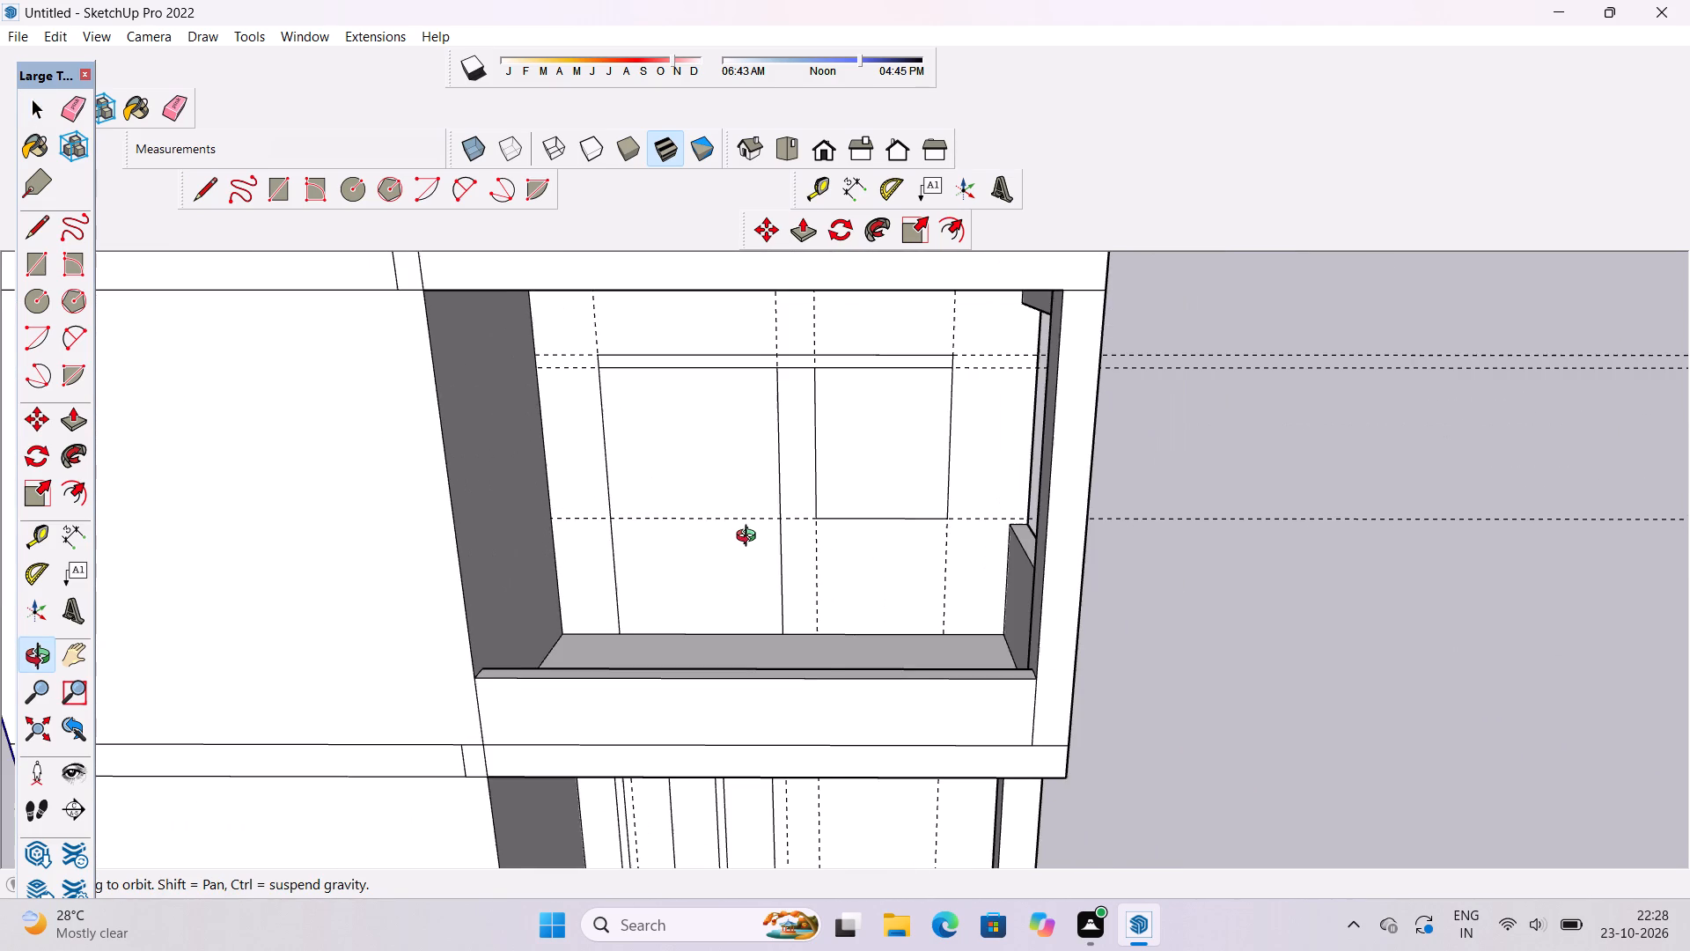
scroll(750, 538, "up", 3)
scroll(750, 538, "down", 2)
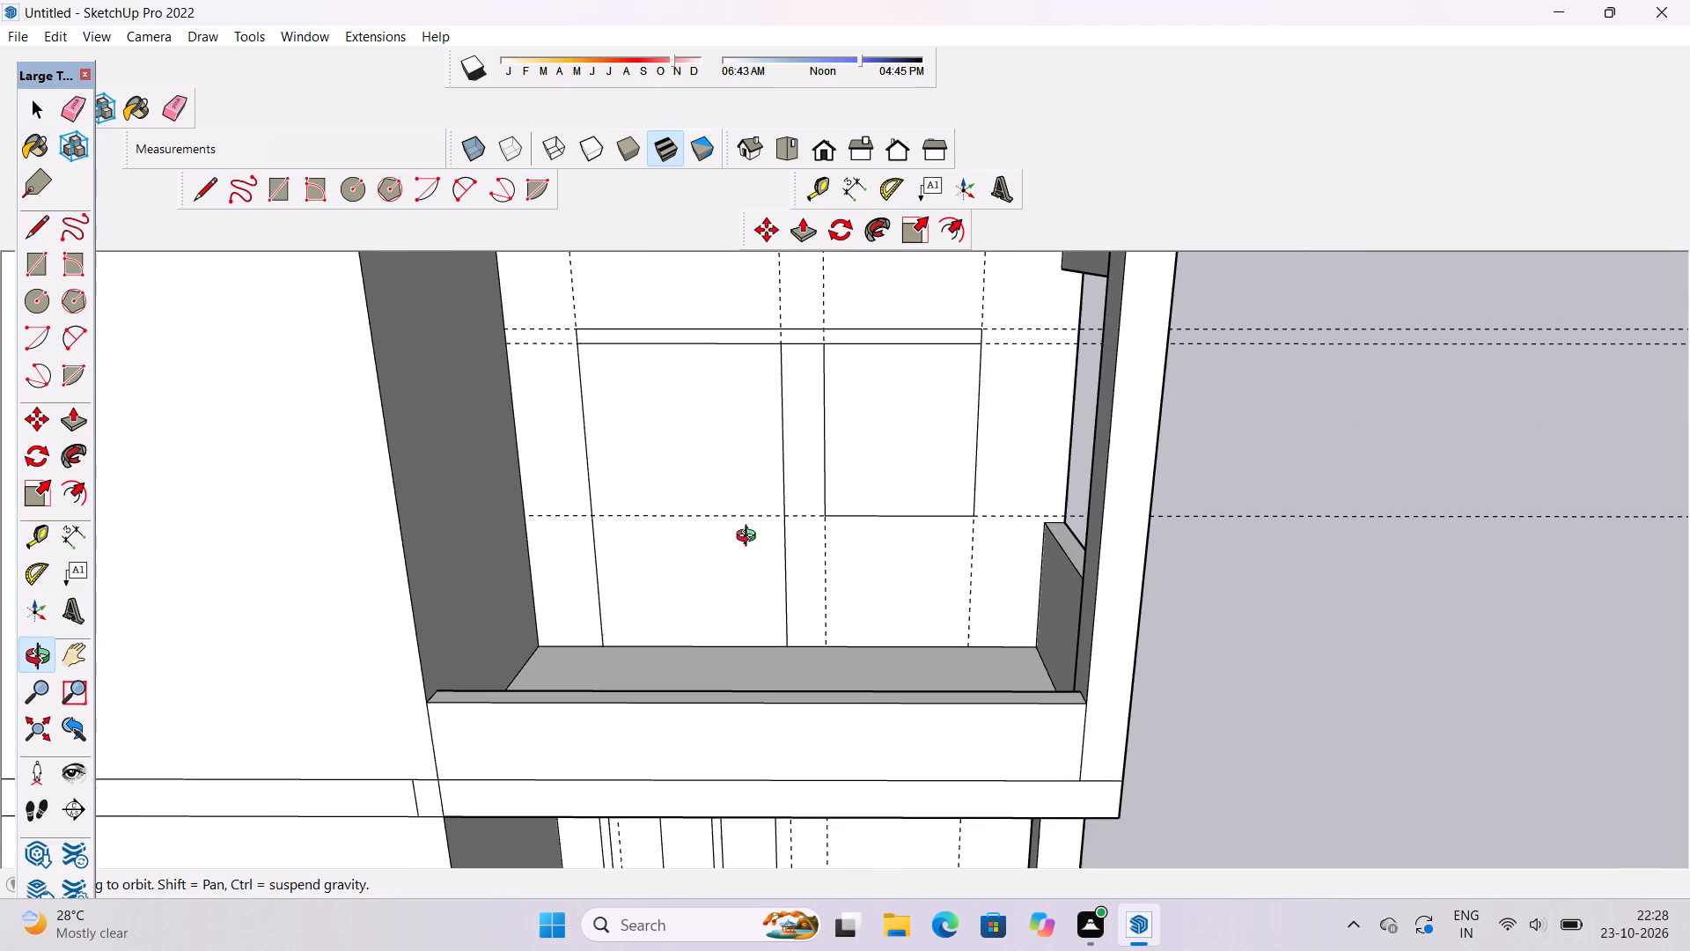
scroll(750, 538, "down", 1)
scroll(750, 538, "up", 1)
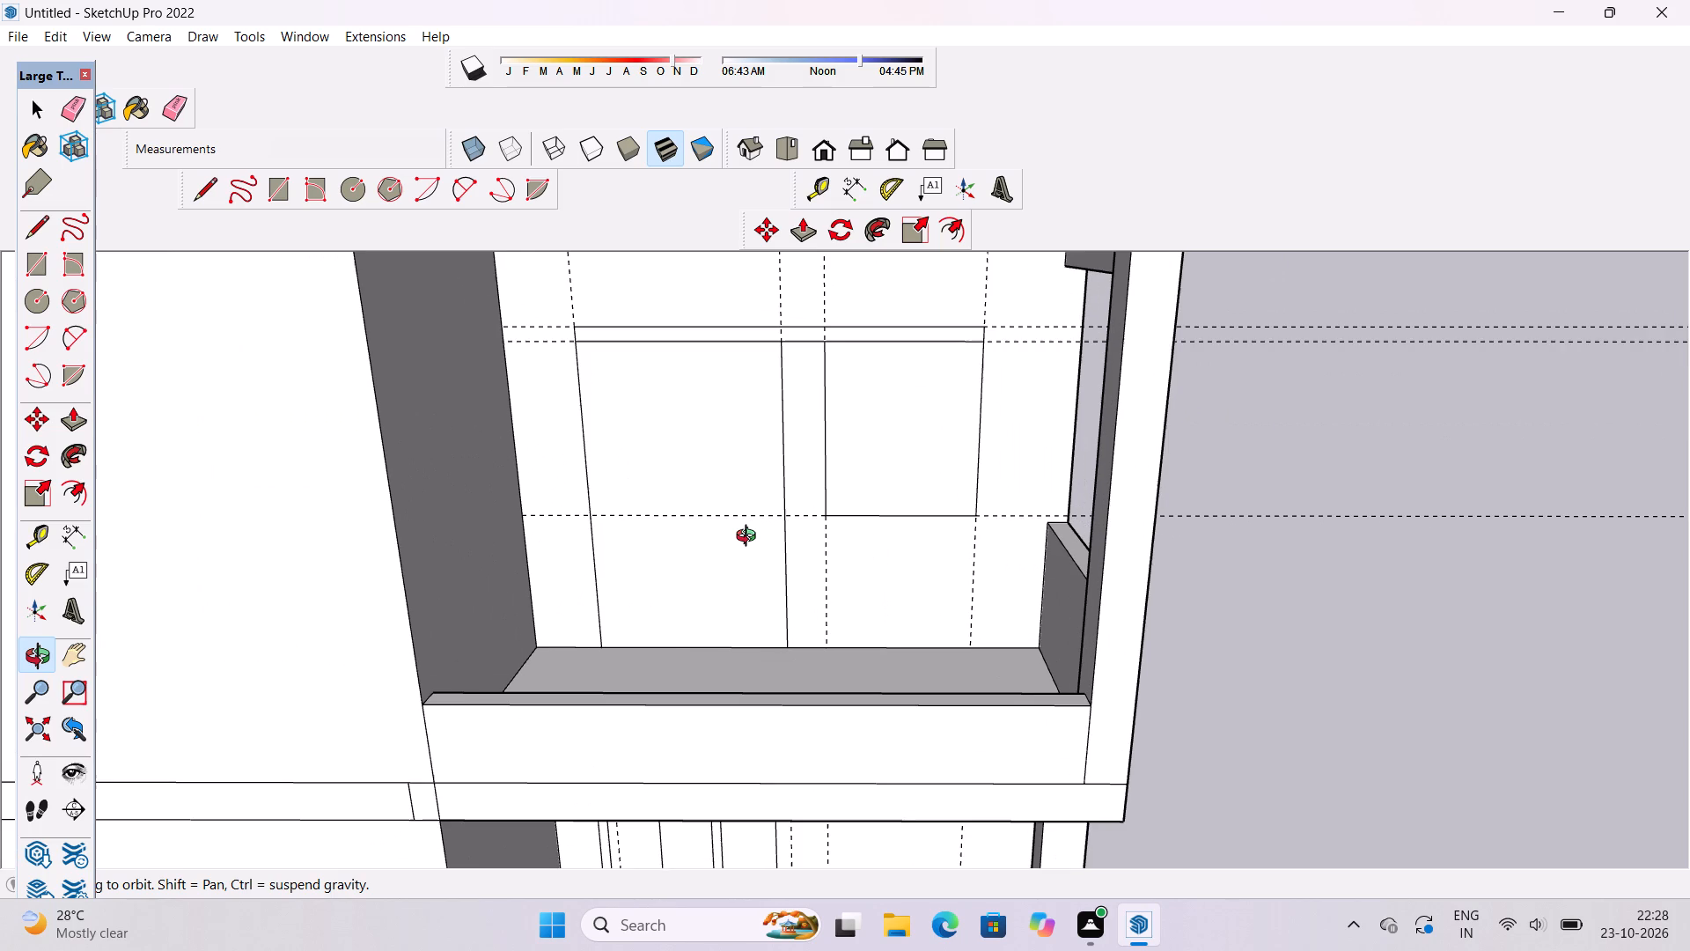
scroll(750, 538, "down", 1)
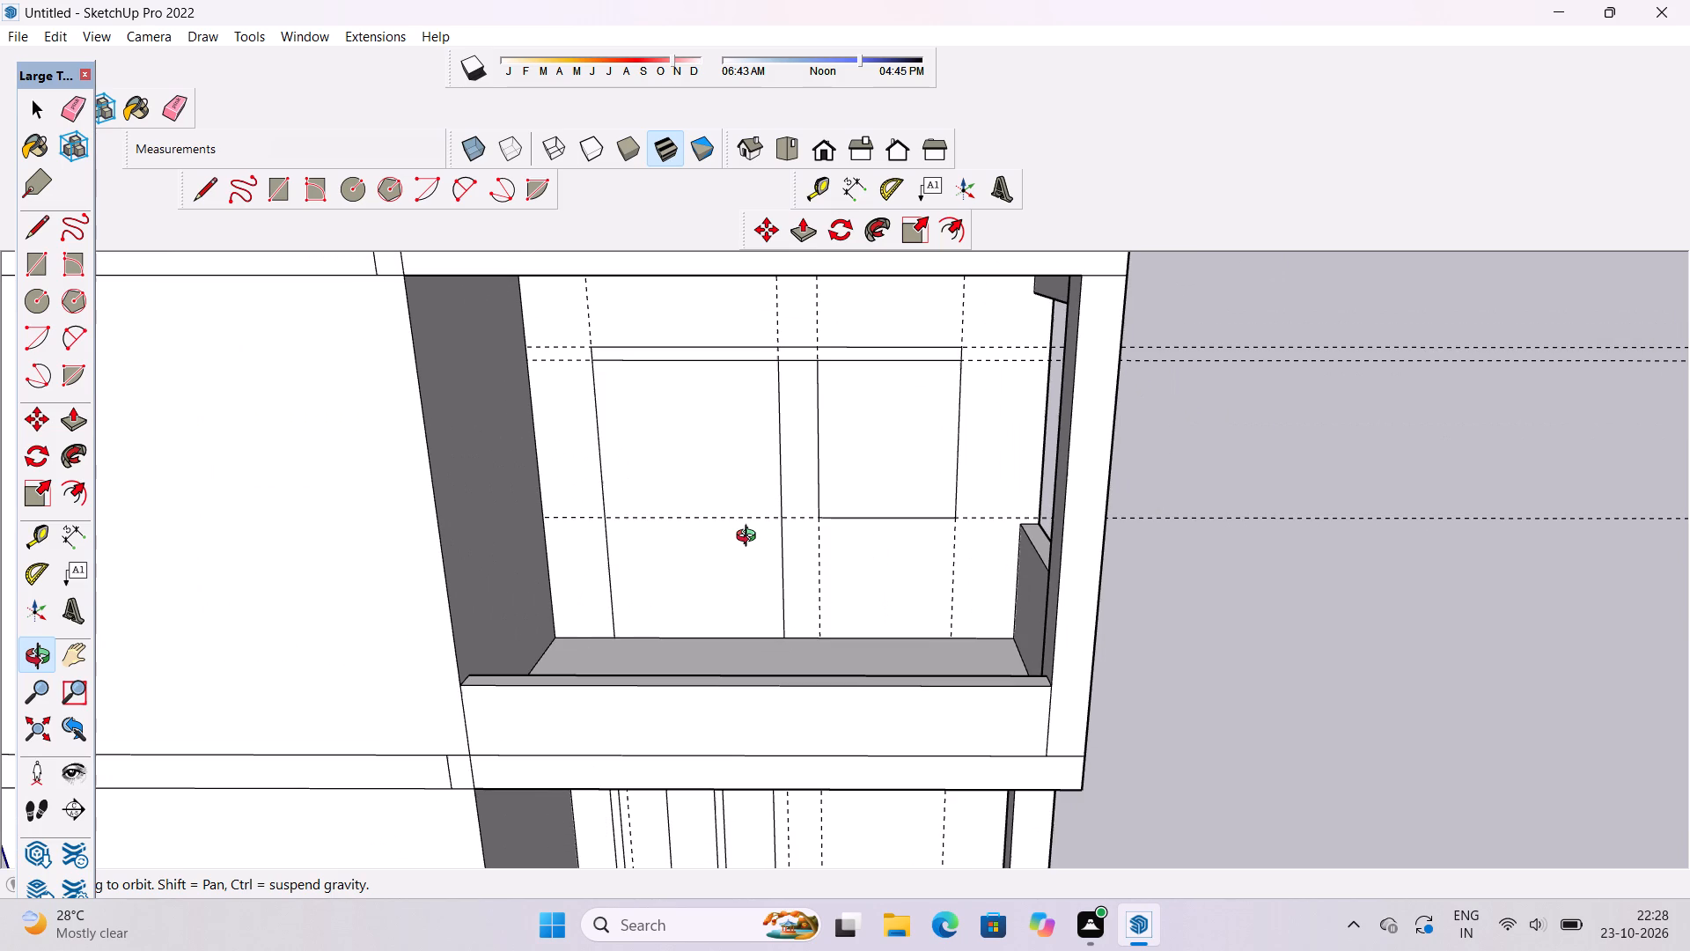
scroll(750, 531, "down", 3)
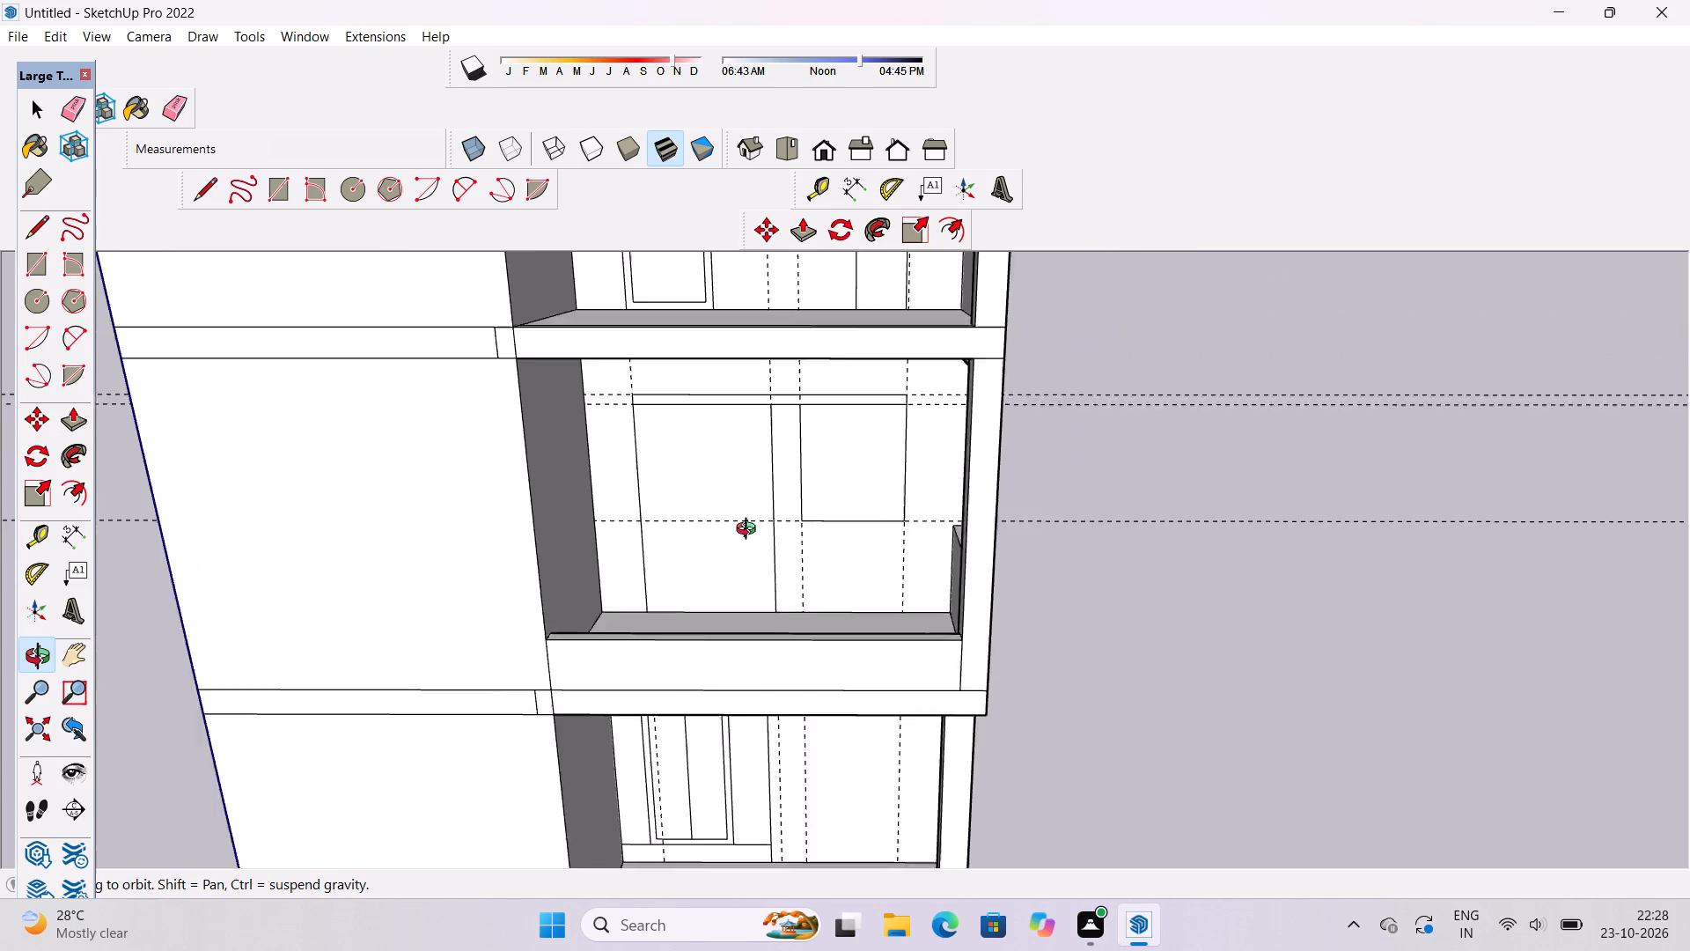
scroll(750, 531, "down", 6)
left_click_drag(746, 540, 746, 566, "shift")
scroll(719, 579, "up", 3)
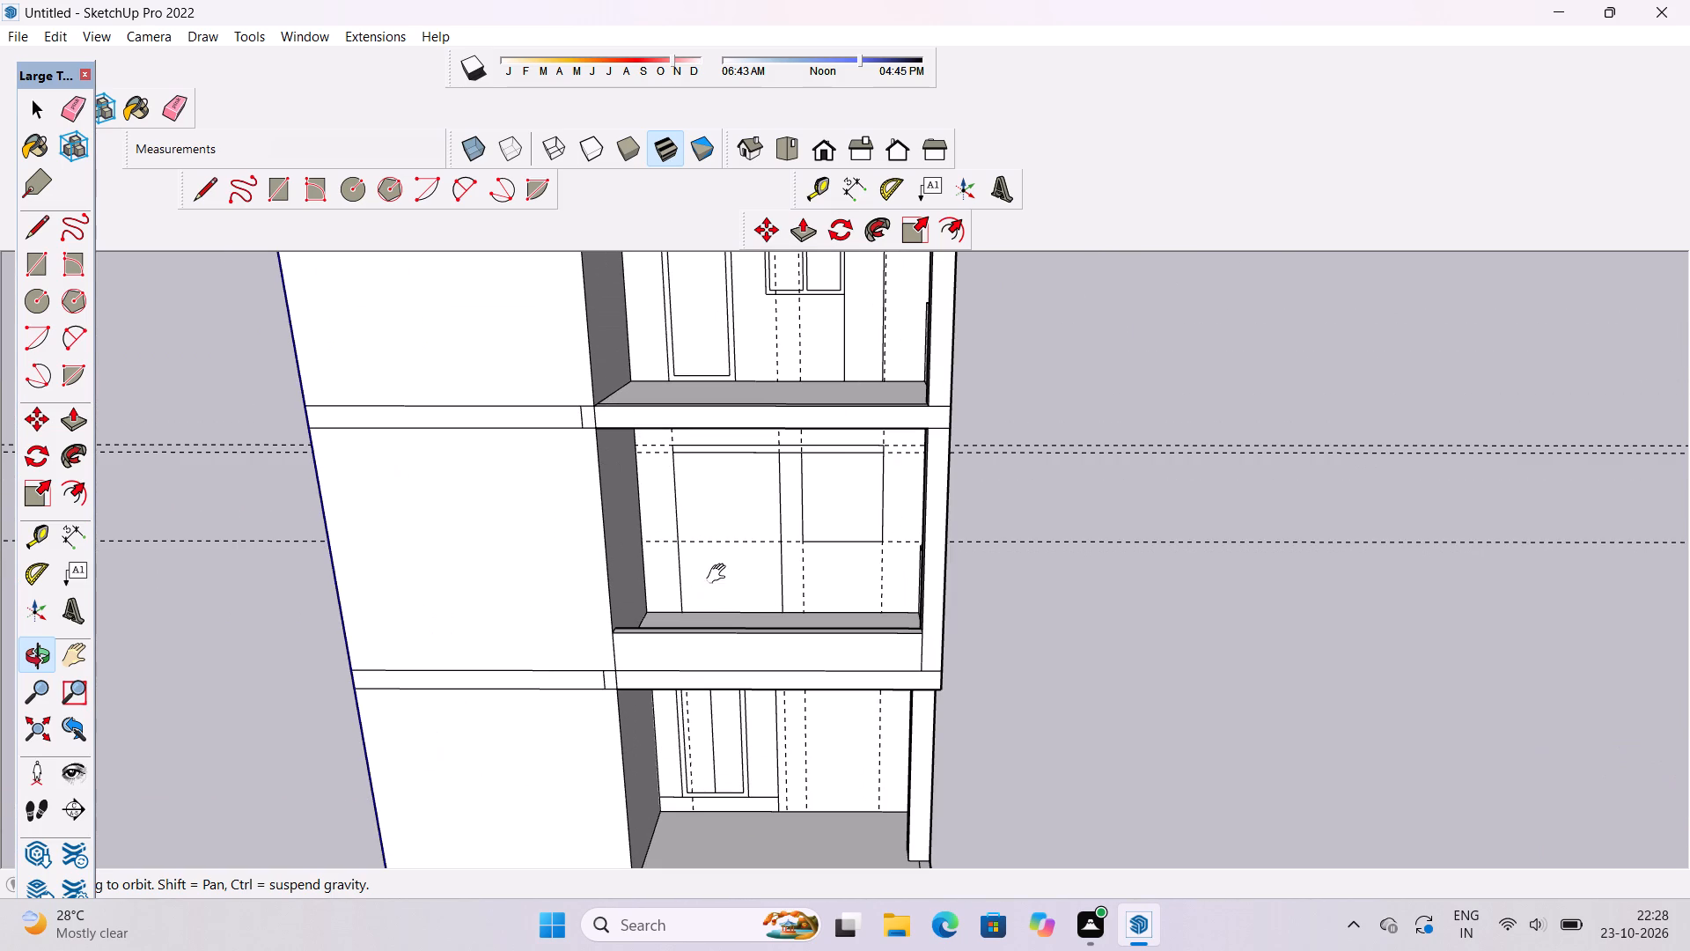
scroll(724, 559, "down", 1)
left_click_drag(724, 557, 740, 571, "shift")
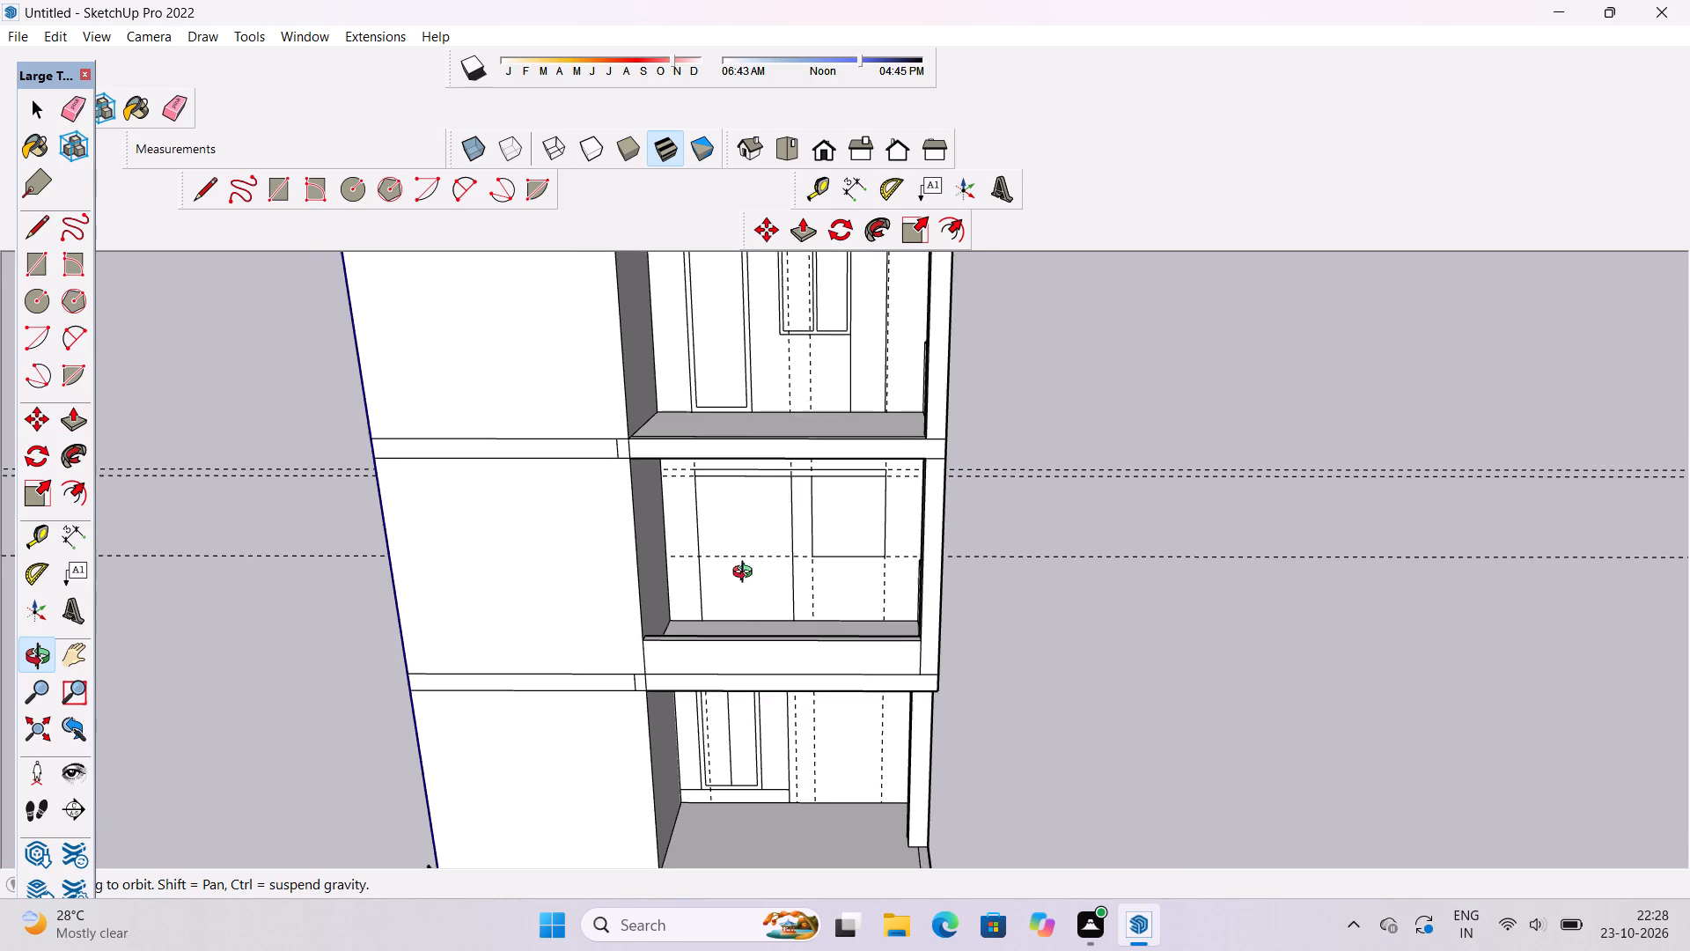
left_click_drag(748, 574, 786, 575)
scroll(750, 575, "up", 3)
left_click_drag(749, 571, 788, 623, "shift")
left_click_drag(788, 623, 767, 580)
Erase the horizontal guide along the window outline's bottom edge on the middle-storey balcony wall.
key("e")
left_click_drag(777, 563, 771, 620)
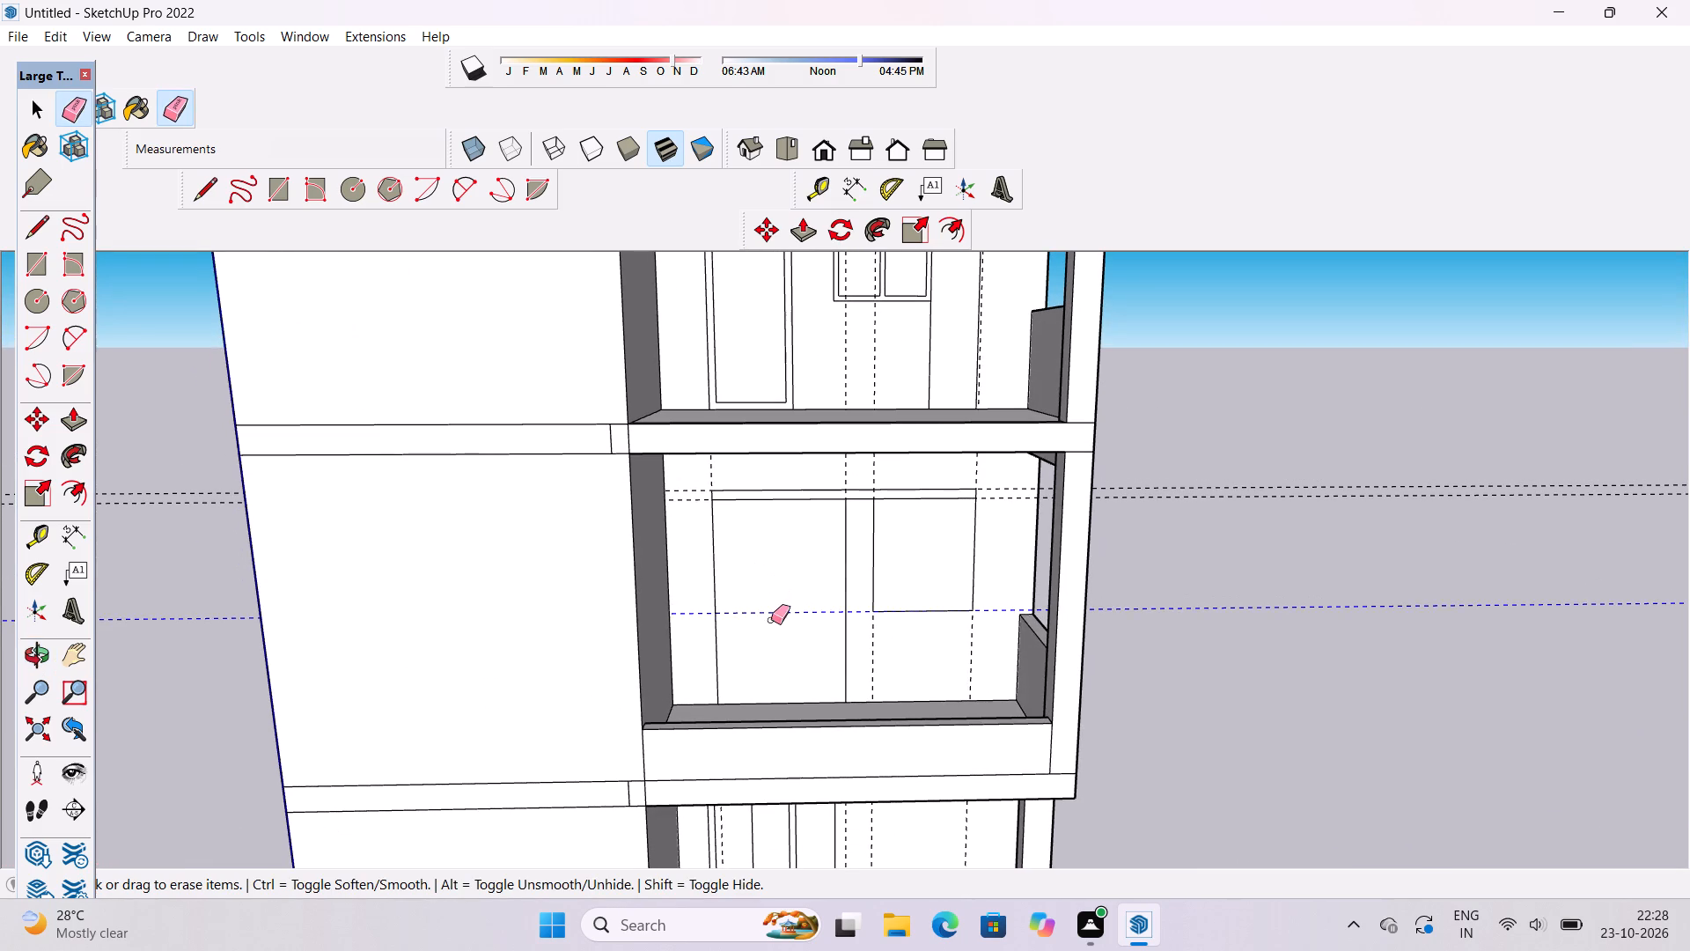
left_click_drag(771, 620, 771, 628)
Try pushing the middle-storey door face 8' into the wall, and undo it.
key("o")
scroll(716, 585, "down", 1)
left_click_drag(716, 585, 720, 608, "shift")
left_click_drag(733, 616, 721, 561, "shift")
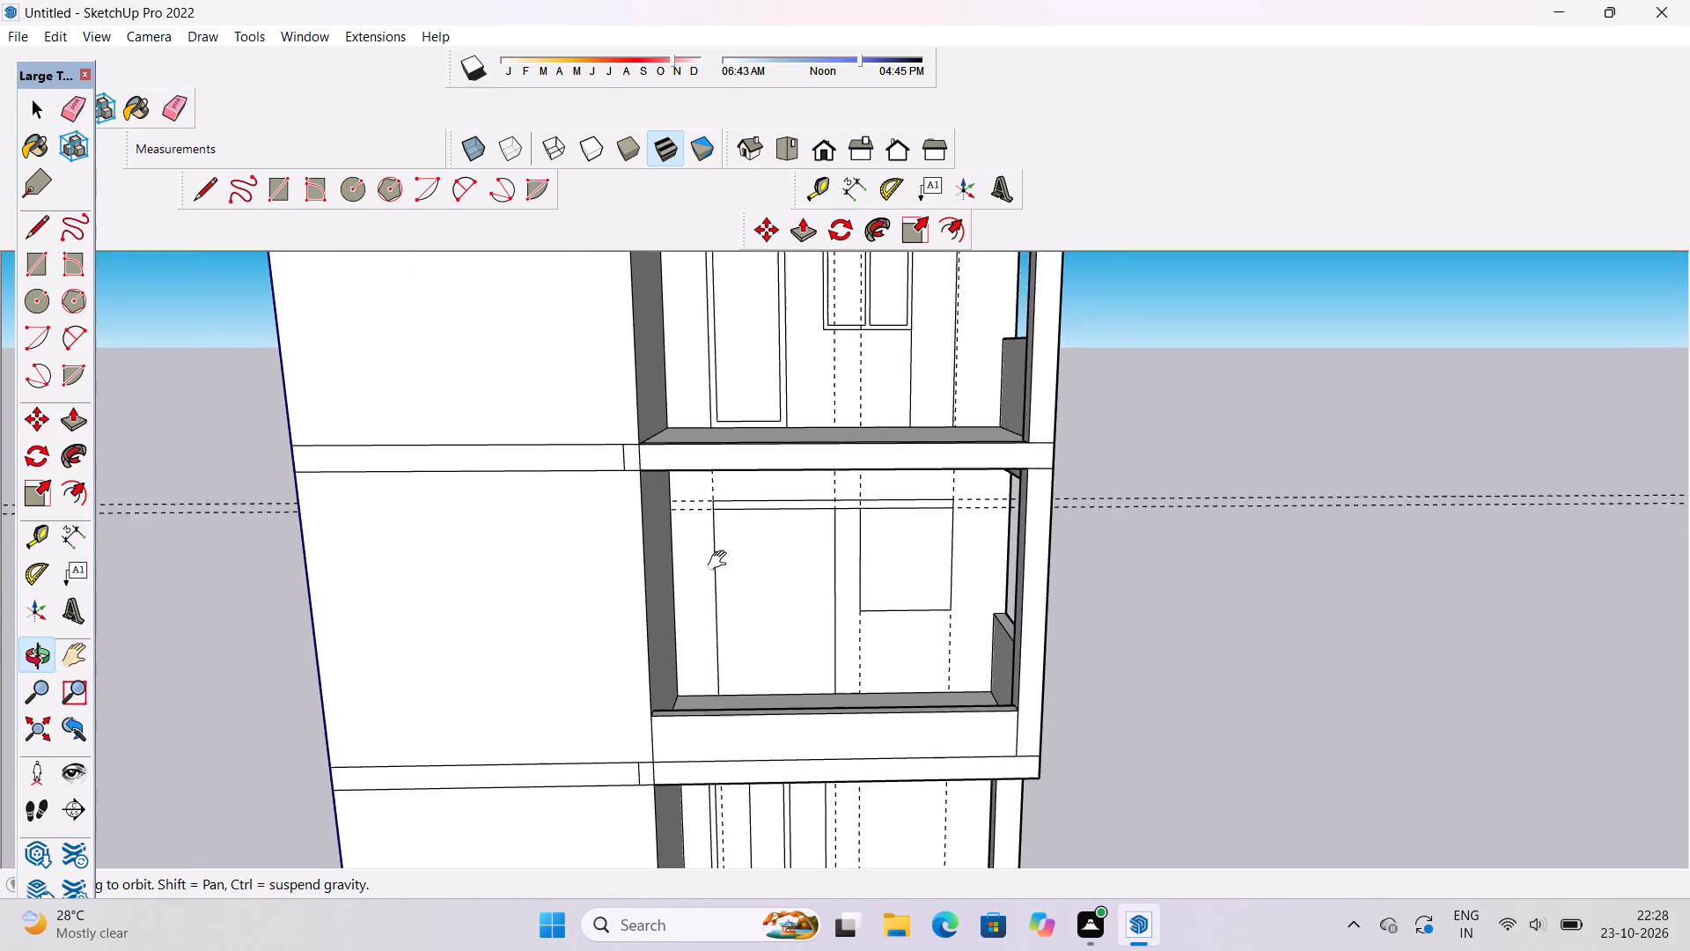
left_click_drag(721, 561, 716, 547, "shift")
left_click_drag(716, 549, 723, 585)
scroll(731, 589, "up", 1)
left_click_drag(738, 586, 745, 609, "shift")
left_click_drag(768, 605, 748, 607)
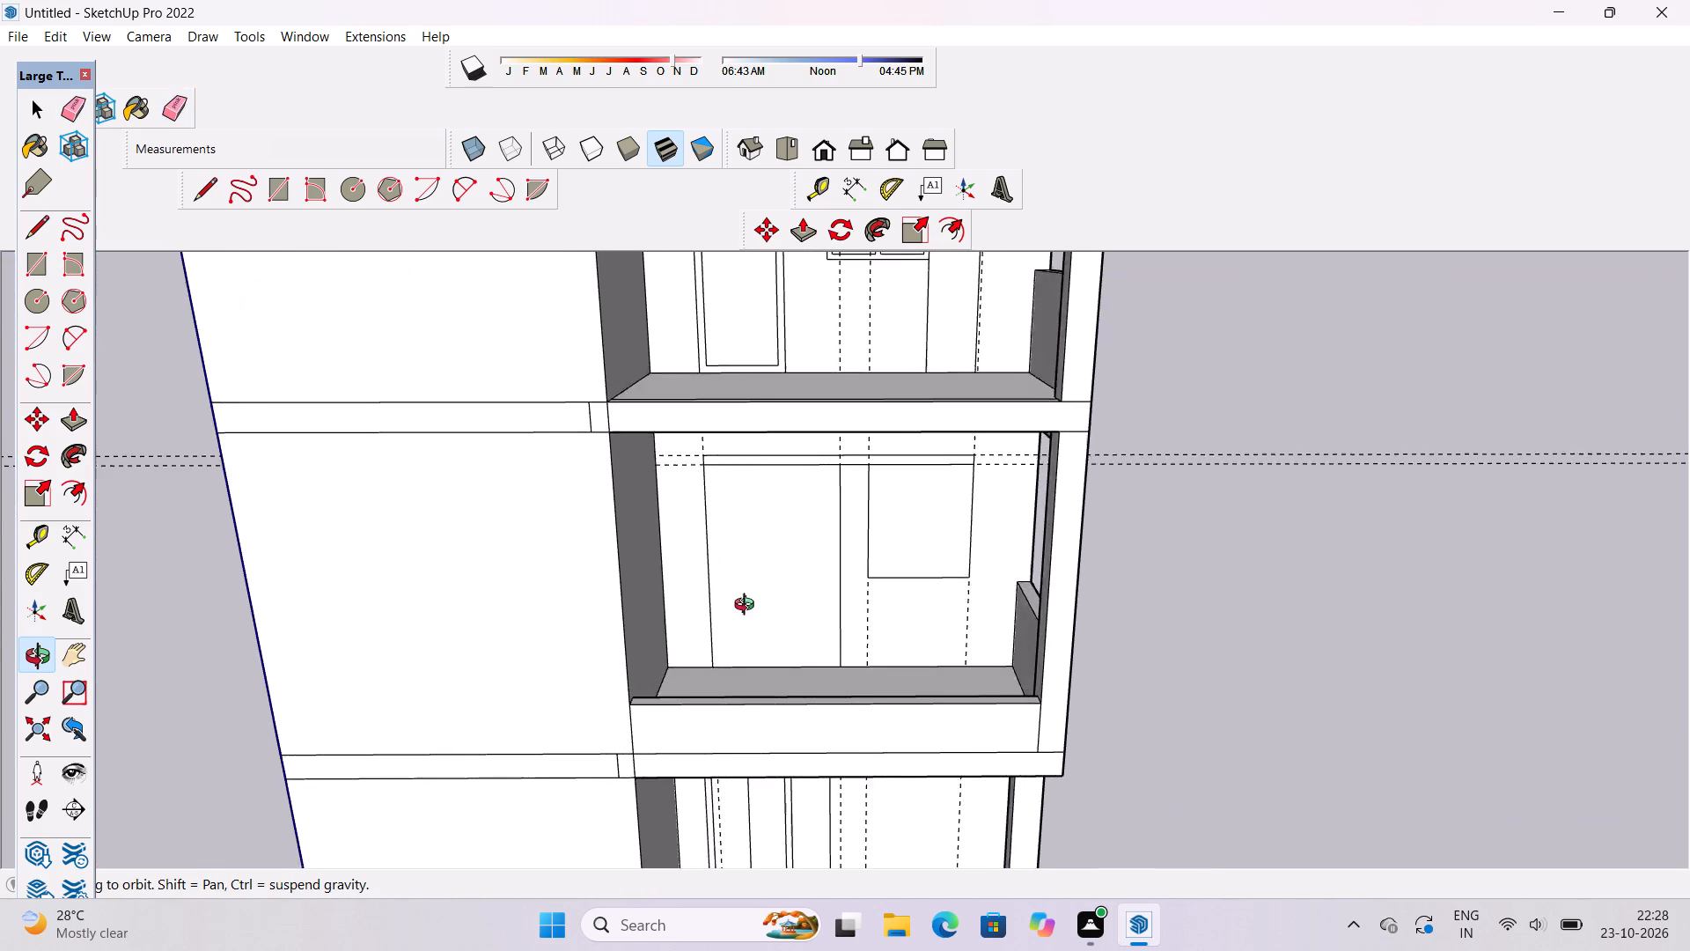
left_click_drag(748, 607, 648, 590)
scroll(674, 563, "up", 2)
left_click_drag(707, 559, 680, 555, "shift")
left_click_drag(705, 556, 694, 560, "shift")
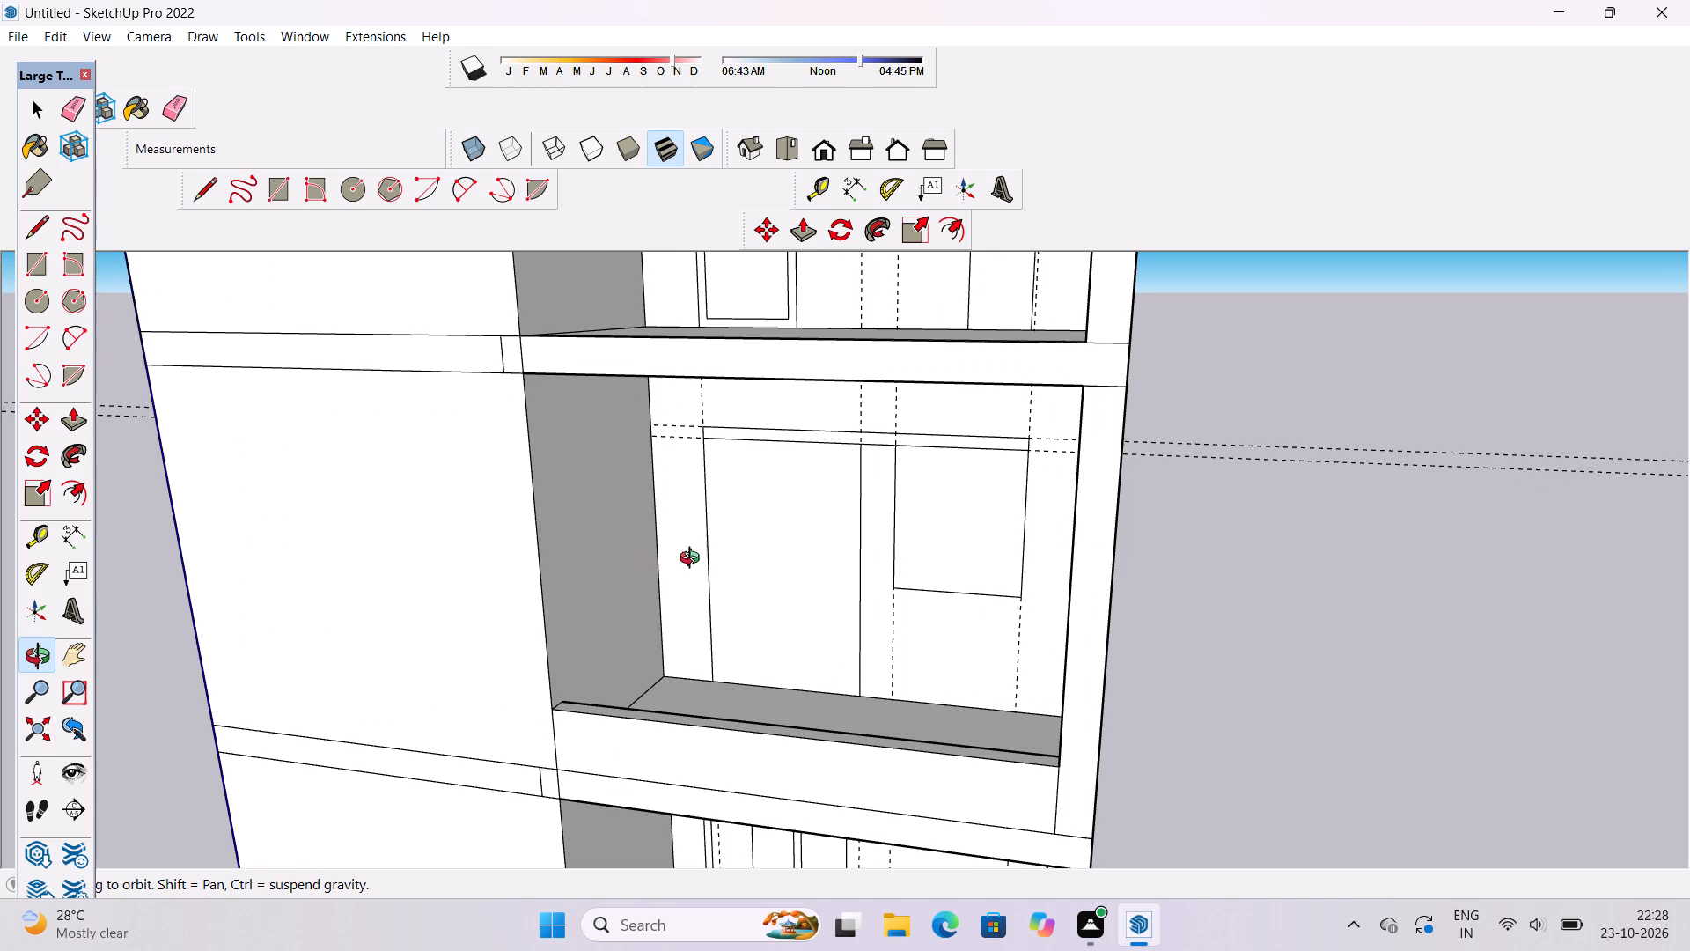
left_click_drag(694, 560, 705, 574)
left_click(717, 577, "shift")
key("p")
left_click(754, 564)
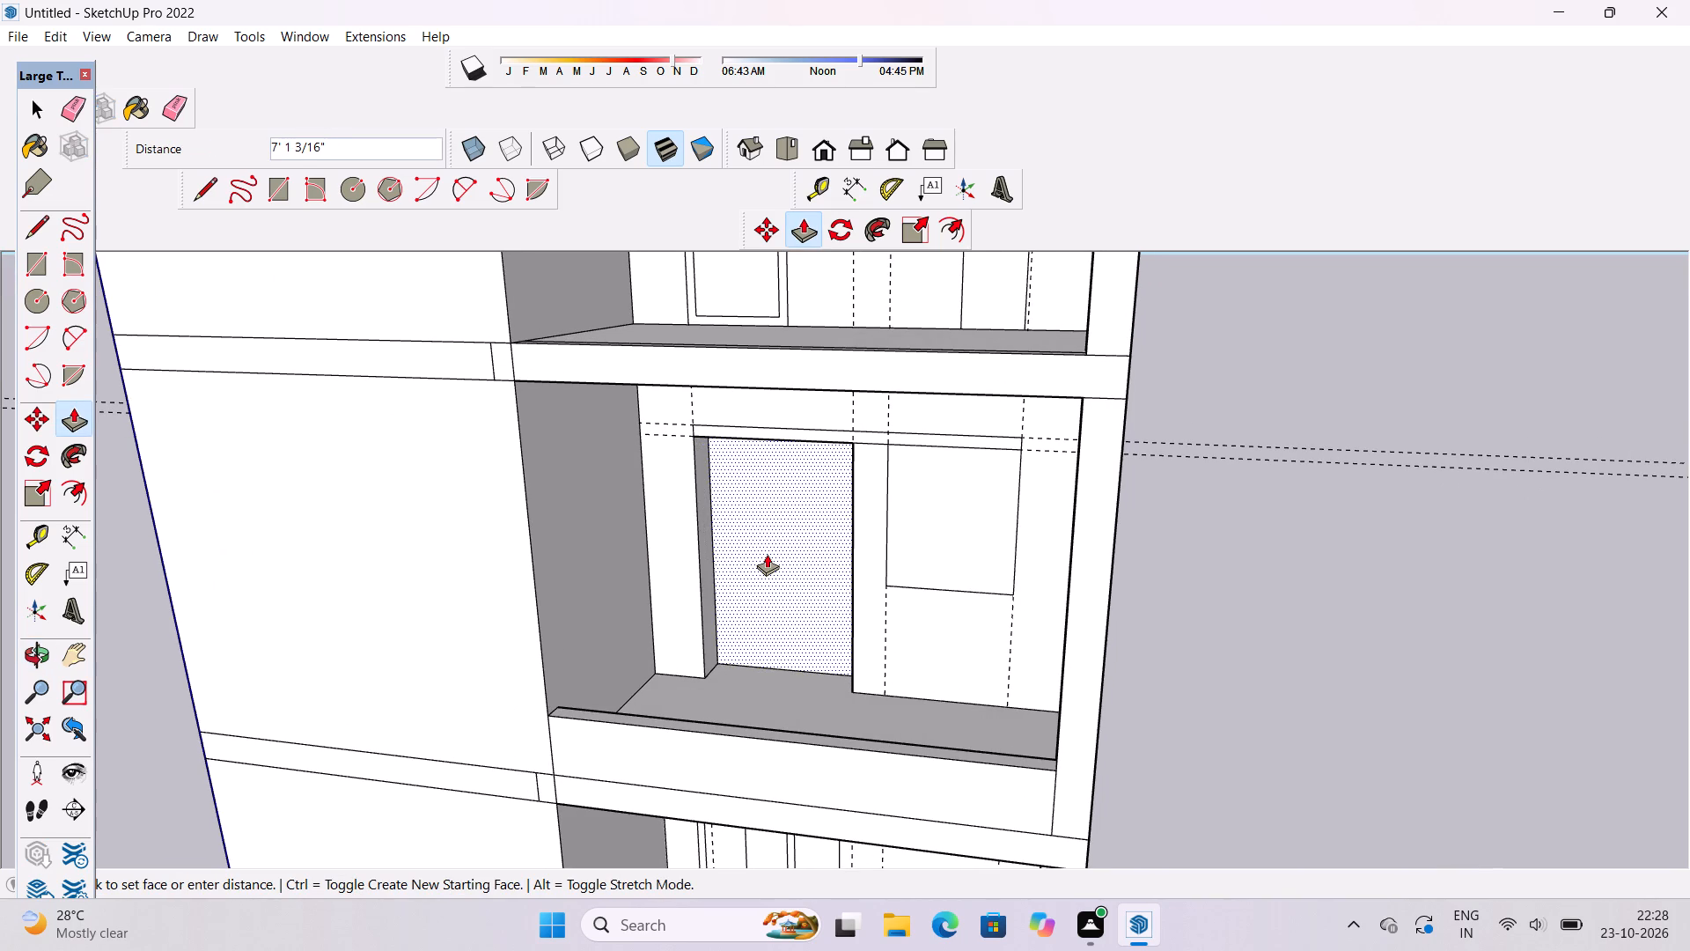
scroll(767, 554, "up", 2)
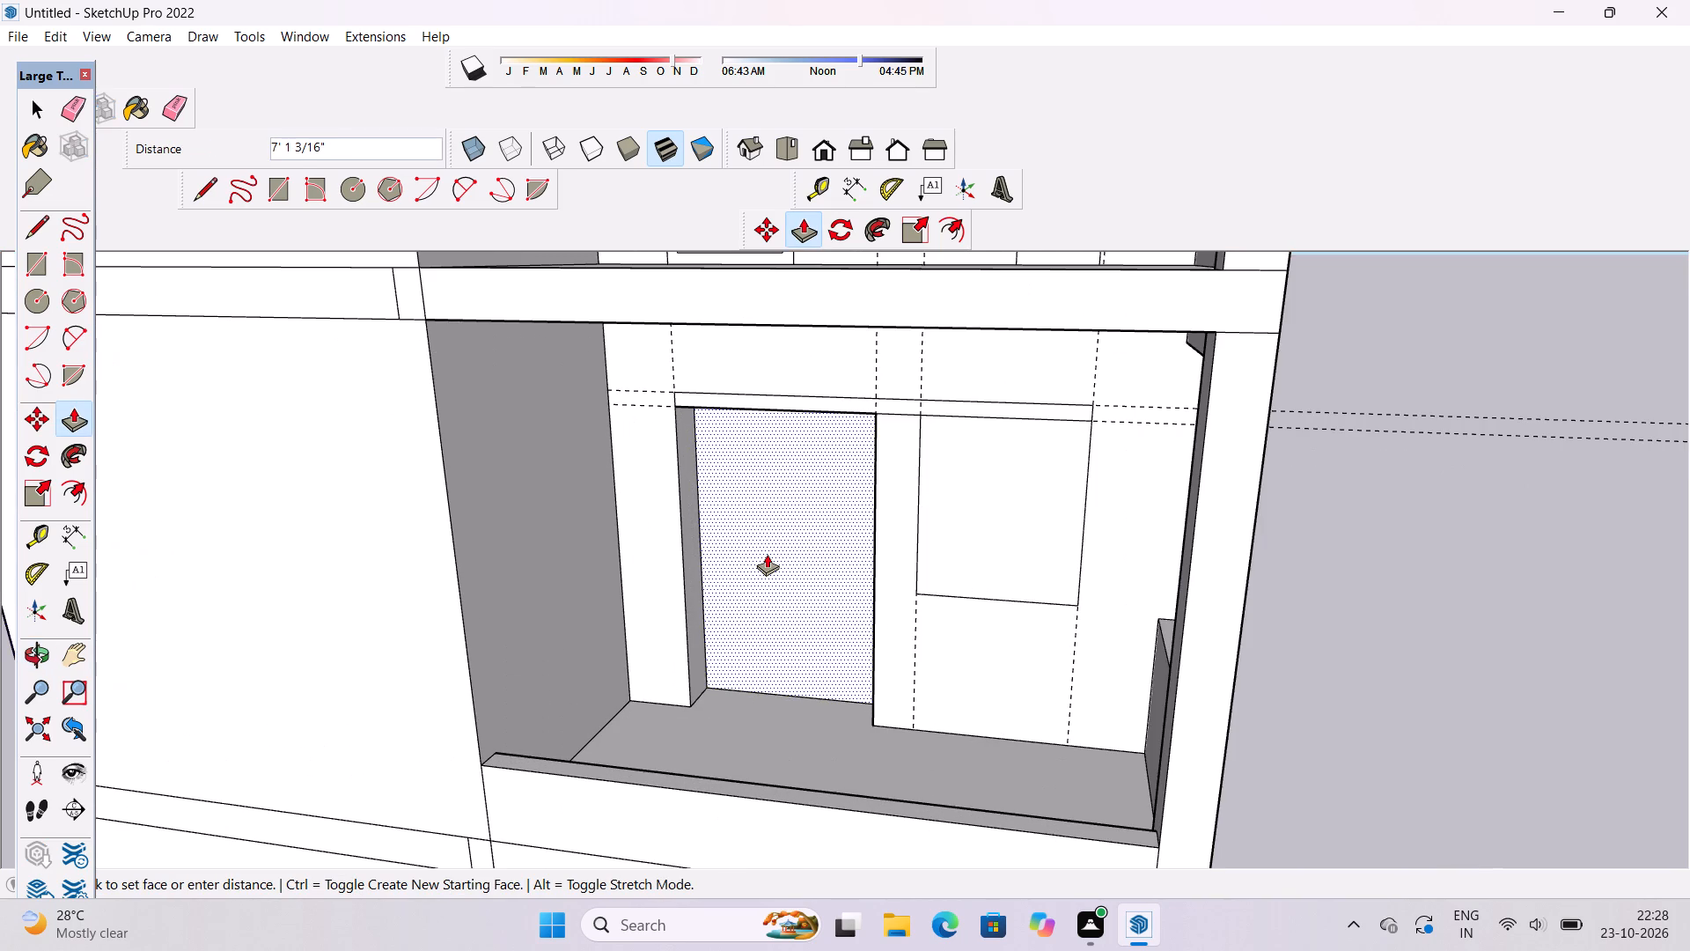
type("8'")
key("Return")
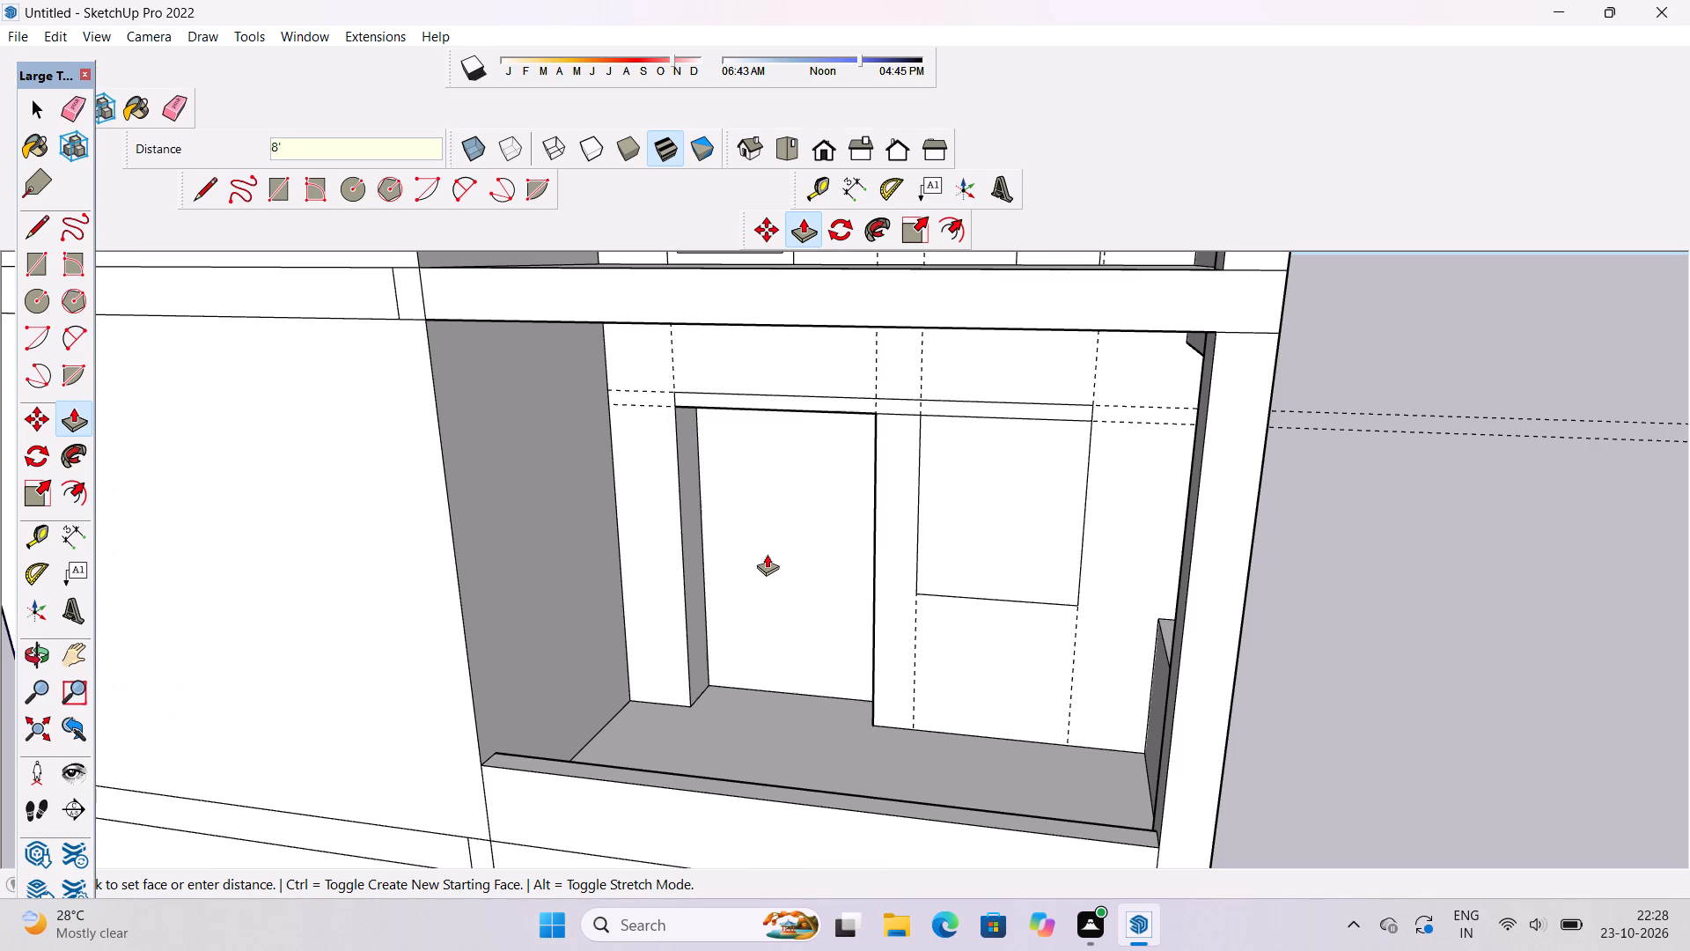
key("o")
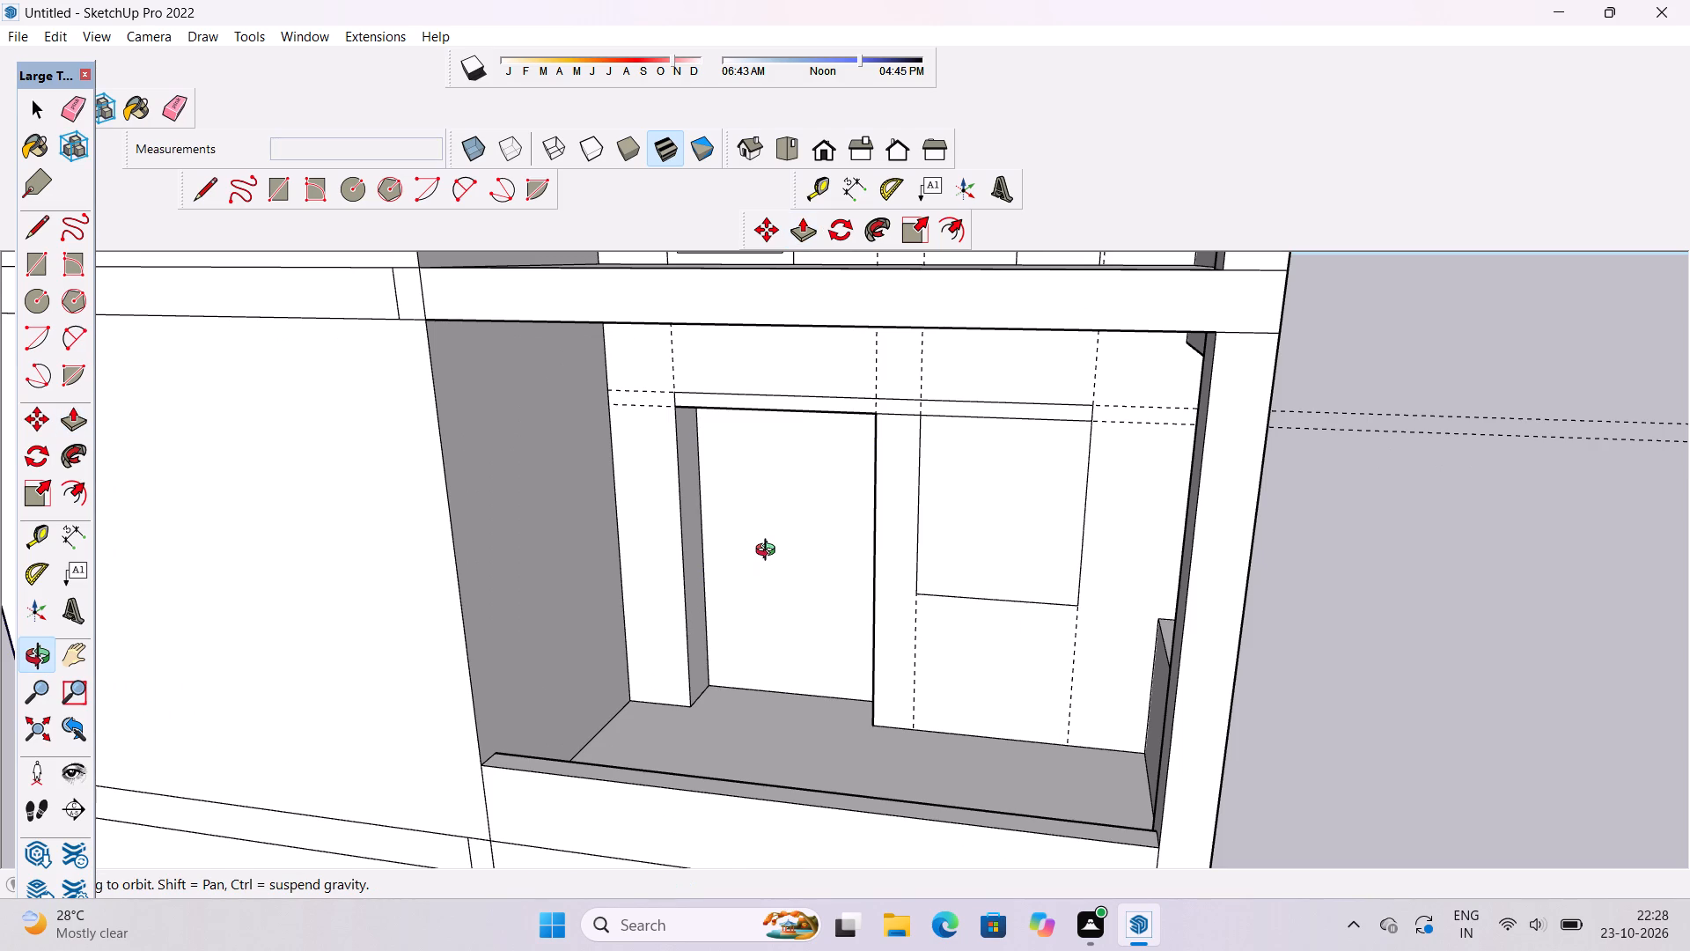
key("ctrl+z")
Push the middle-storey door face 7' into the balcony wall.
key("p")
left_click(751, 564)
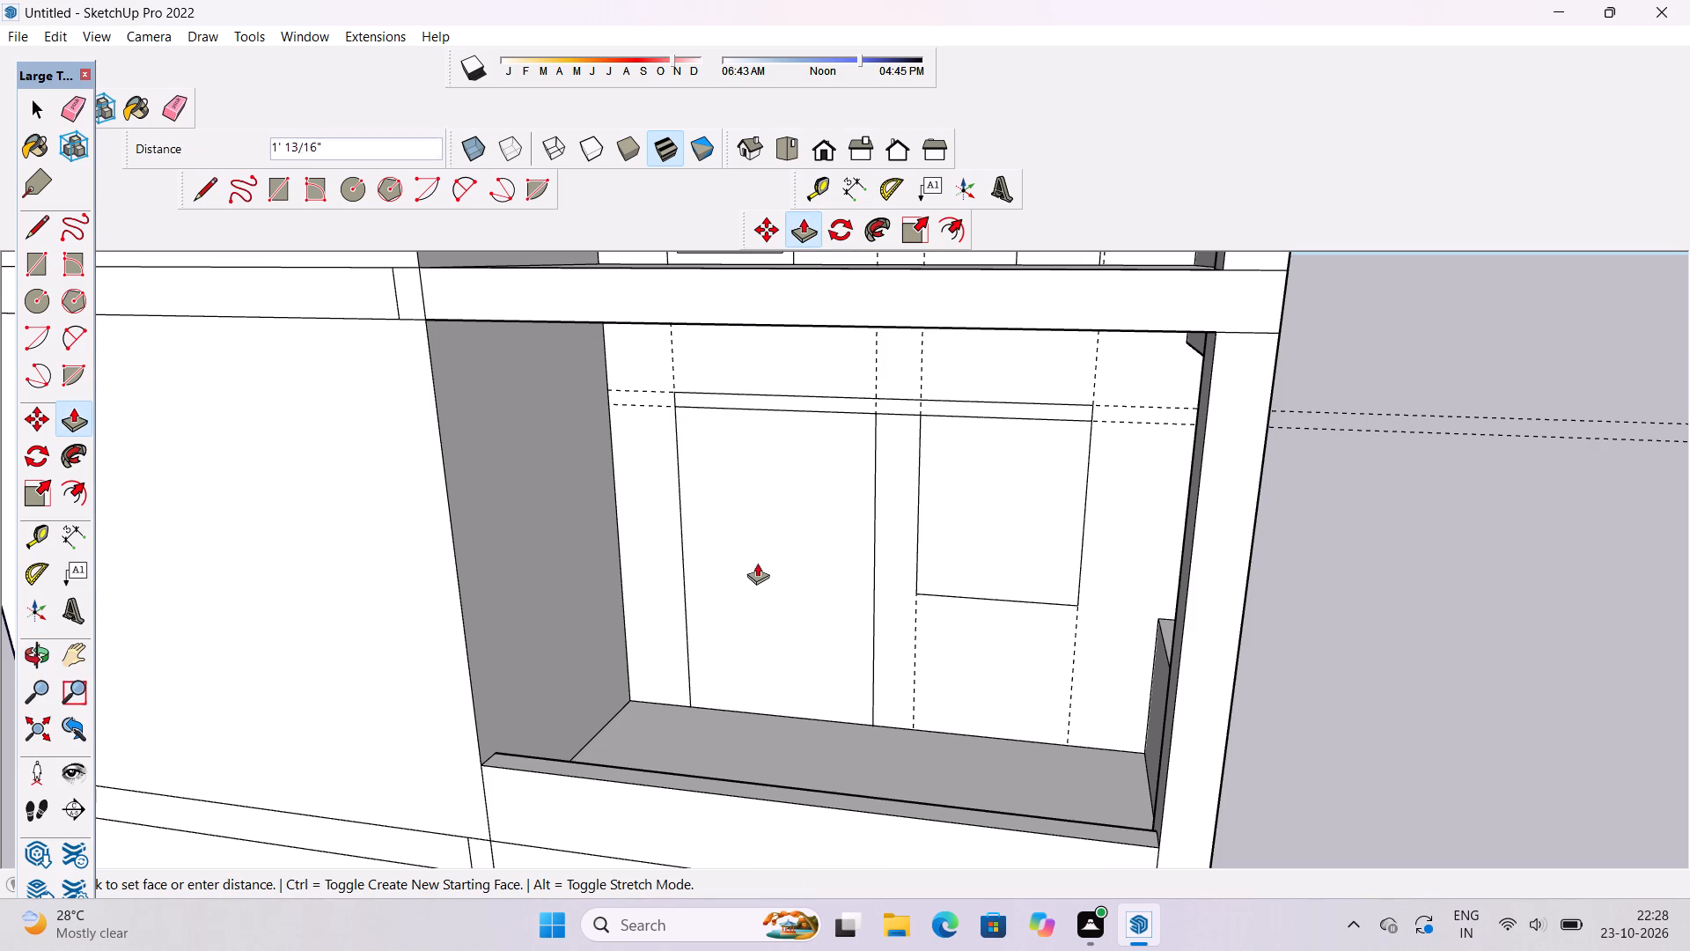
type("7'")
key("Return")
Examine the recessed door opening up close and in relation to the whole balcony facade.
scroll(760, 562, "up", 1)
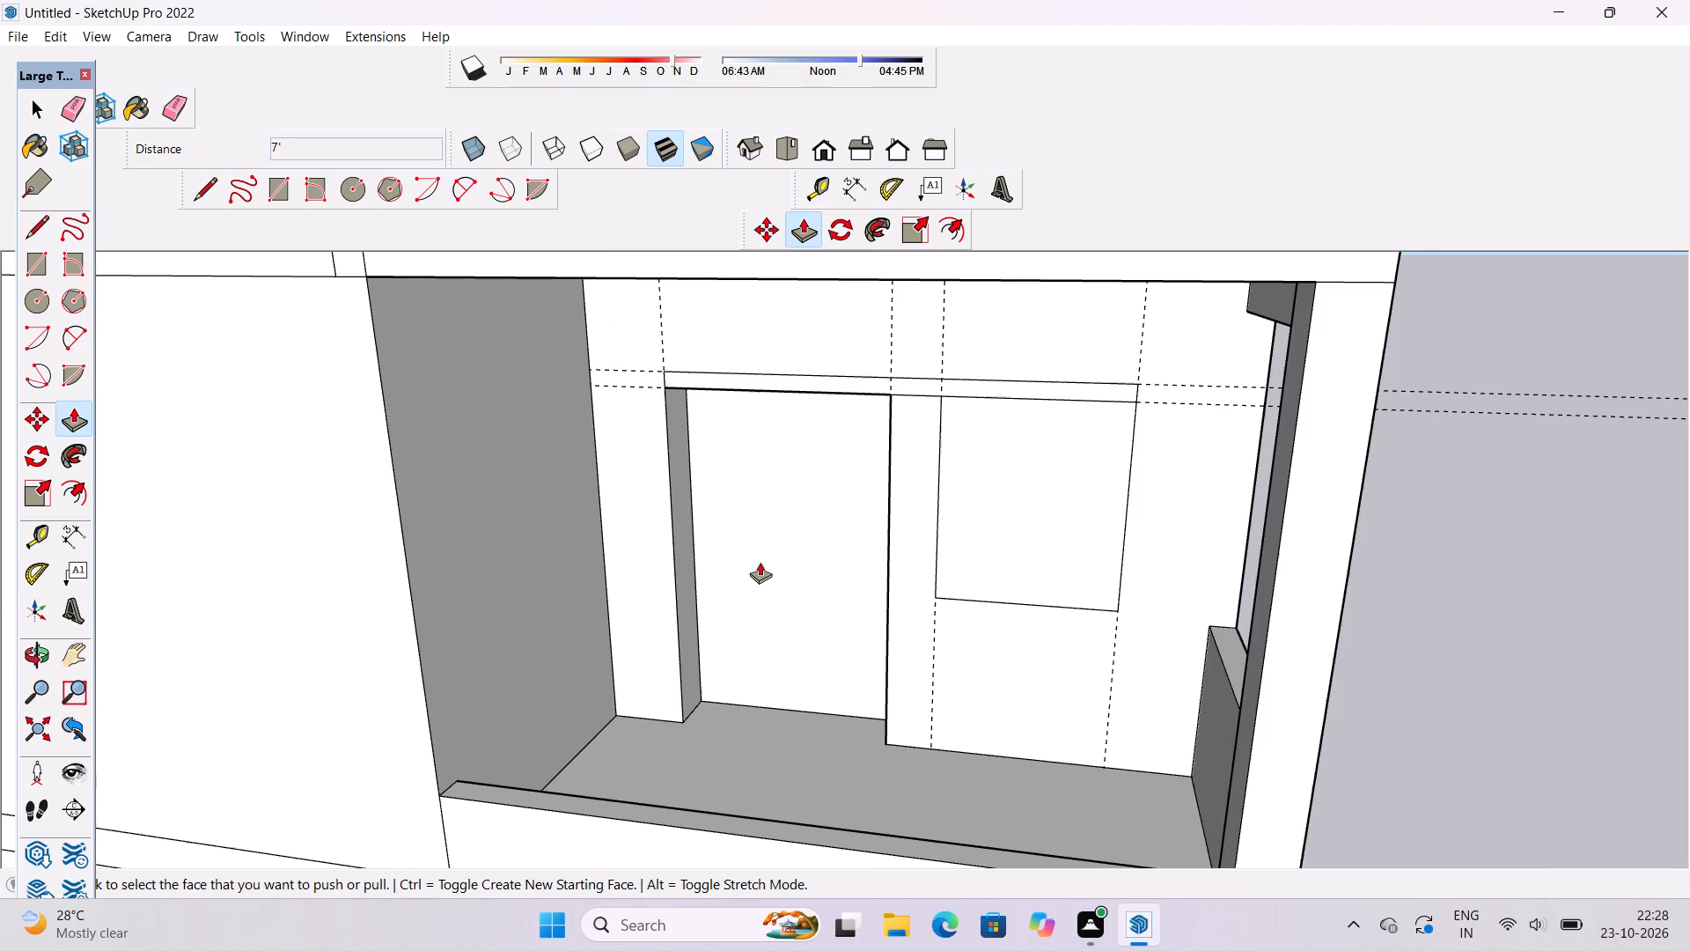
scroll(760, 562, "up", 4)
scroll(760, 562, "down", 4)
scroll(760, 562, "up", 3)
scroll(760, 562, "down", 2)
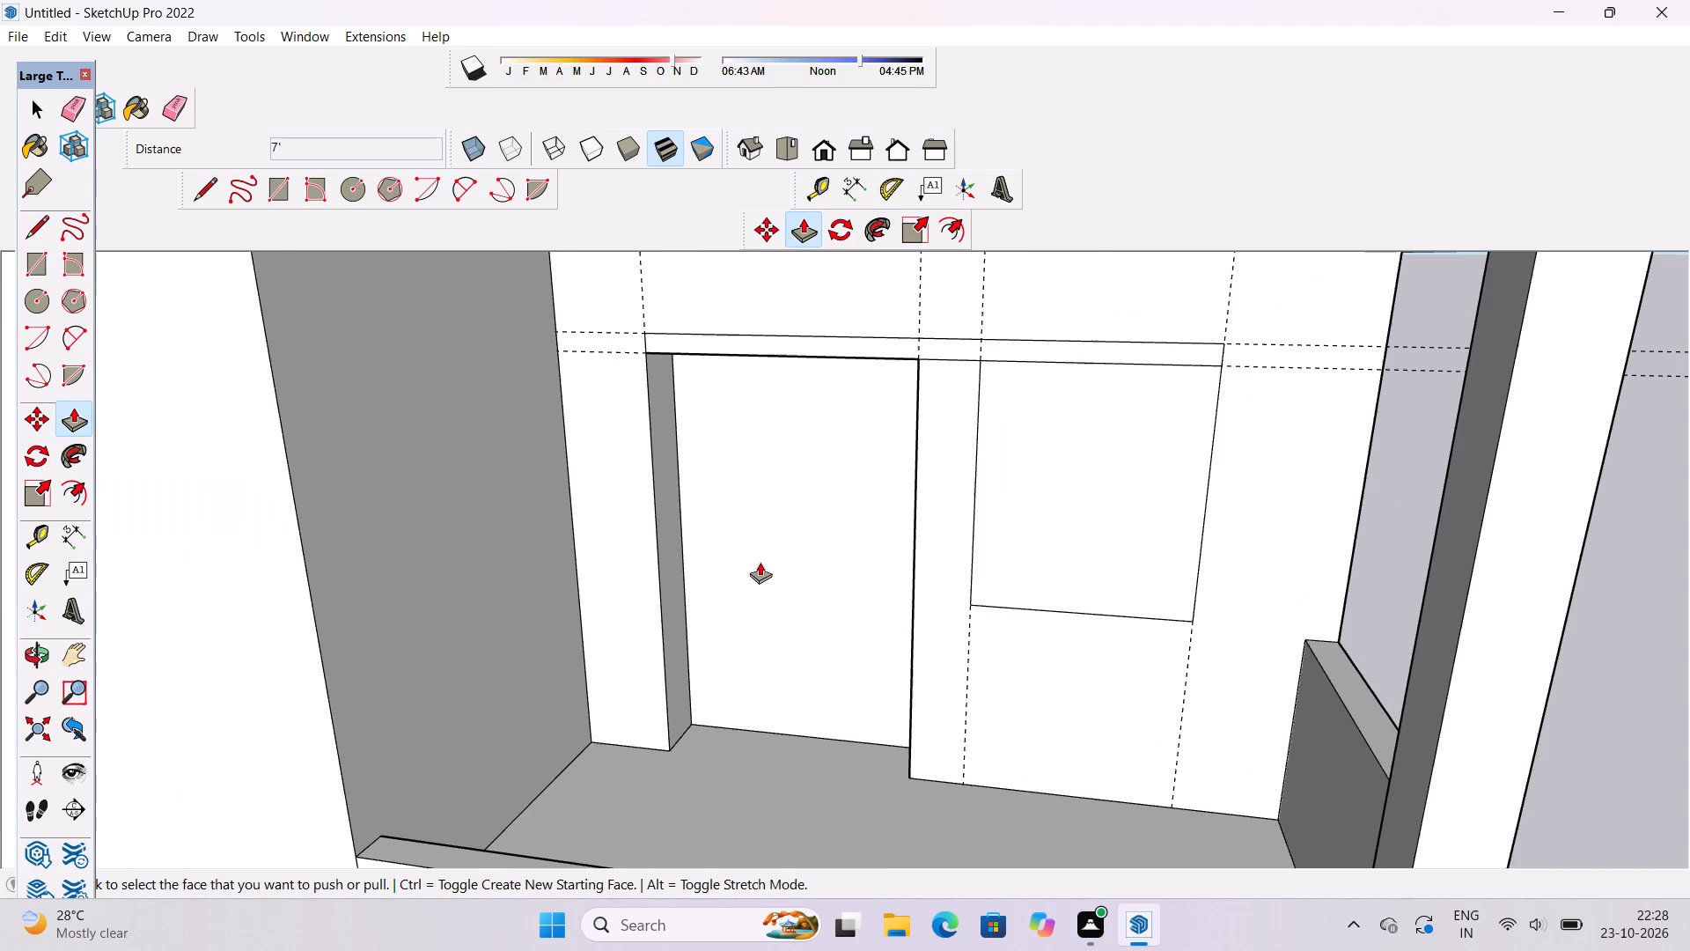
scroll(760, 562, "down", 1)
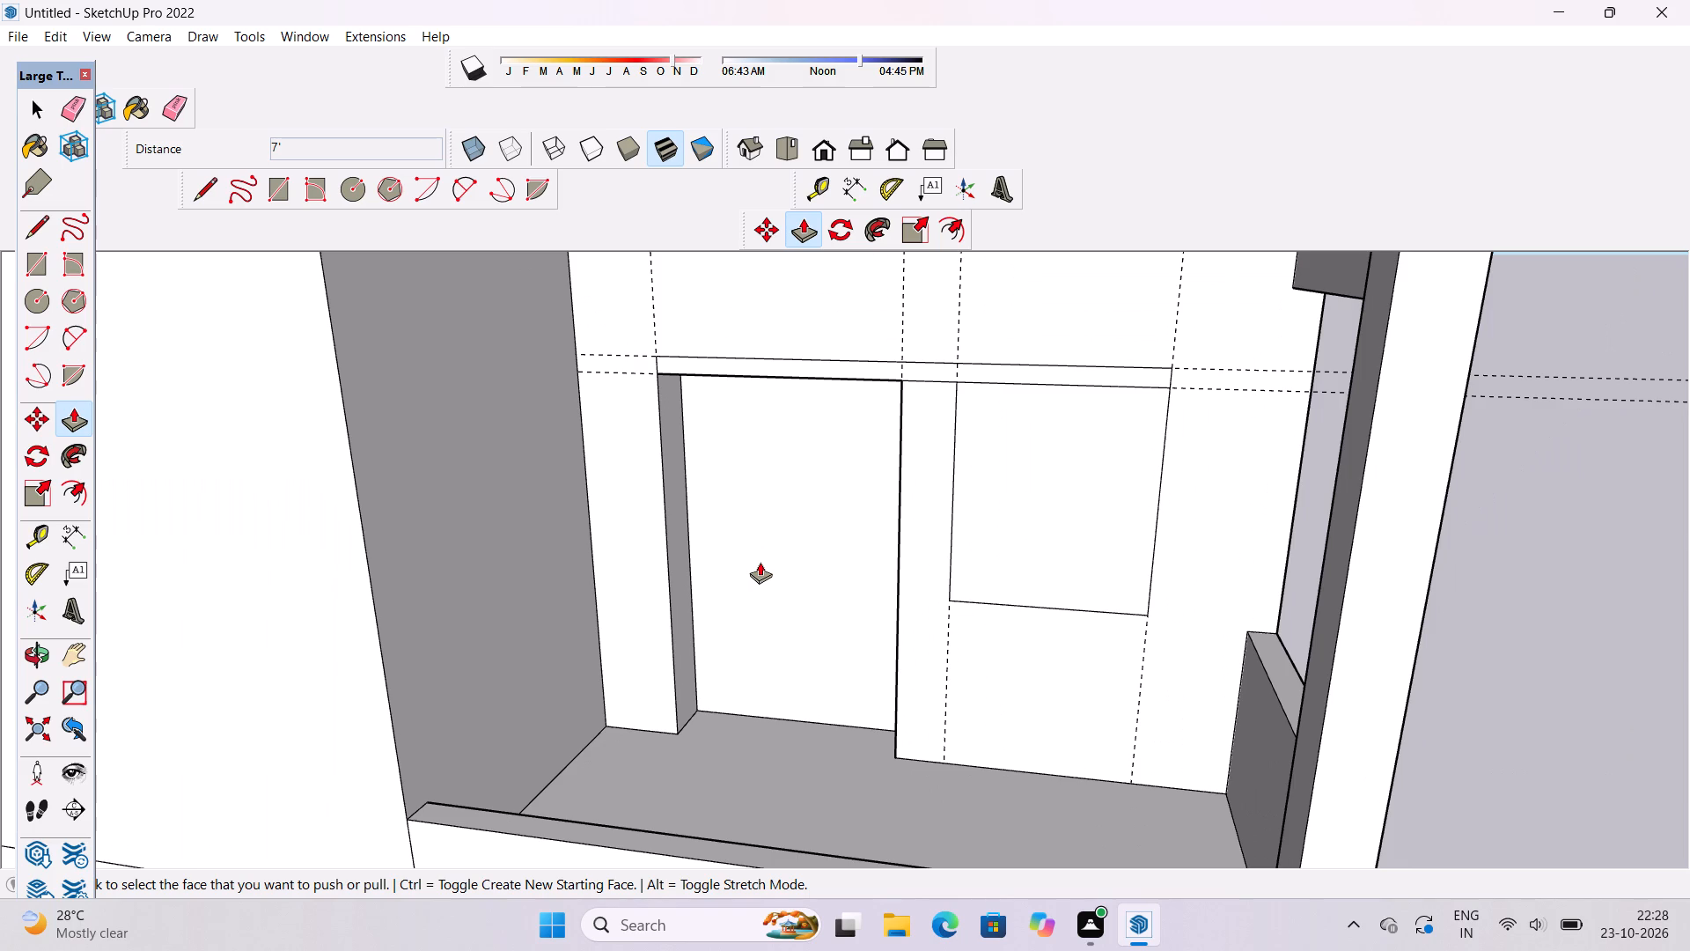
scroll(760, 562, "down", 2)
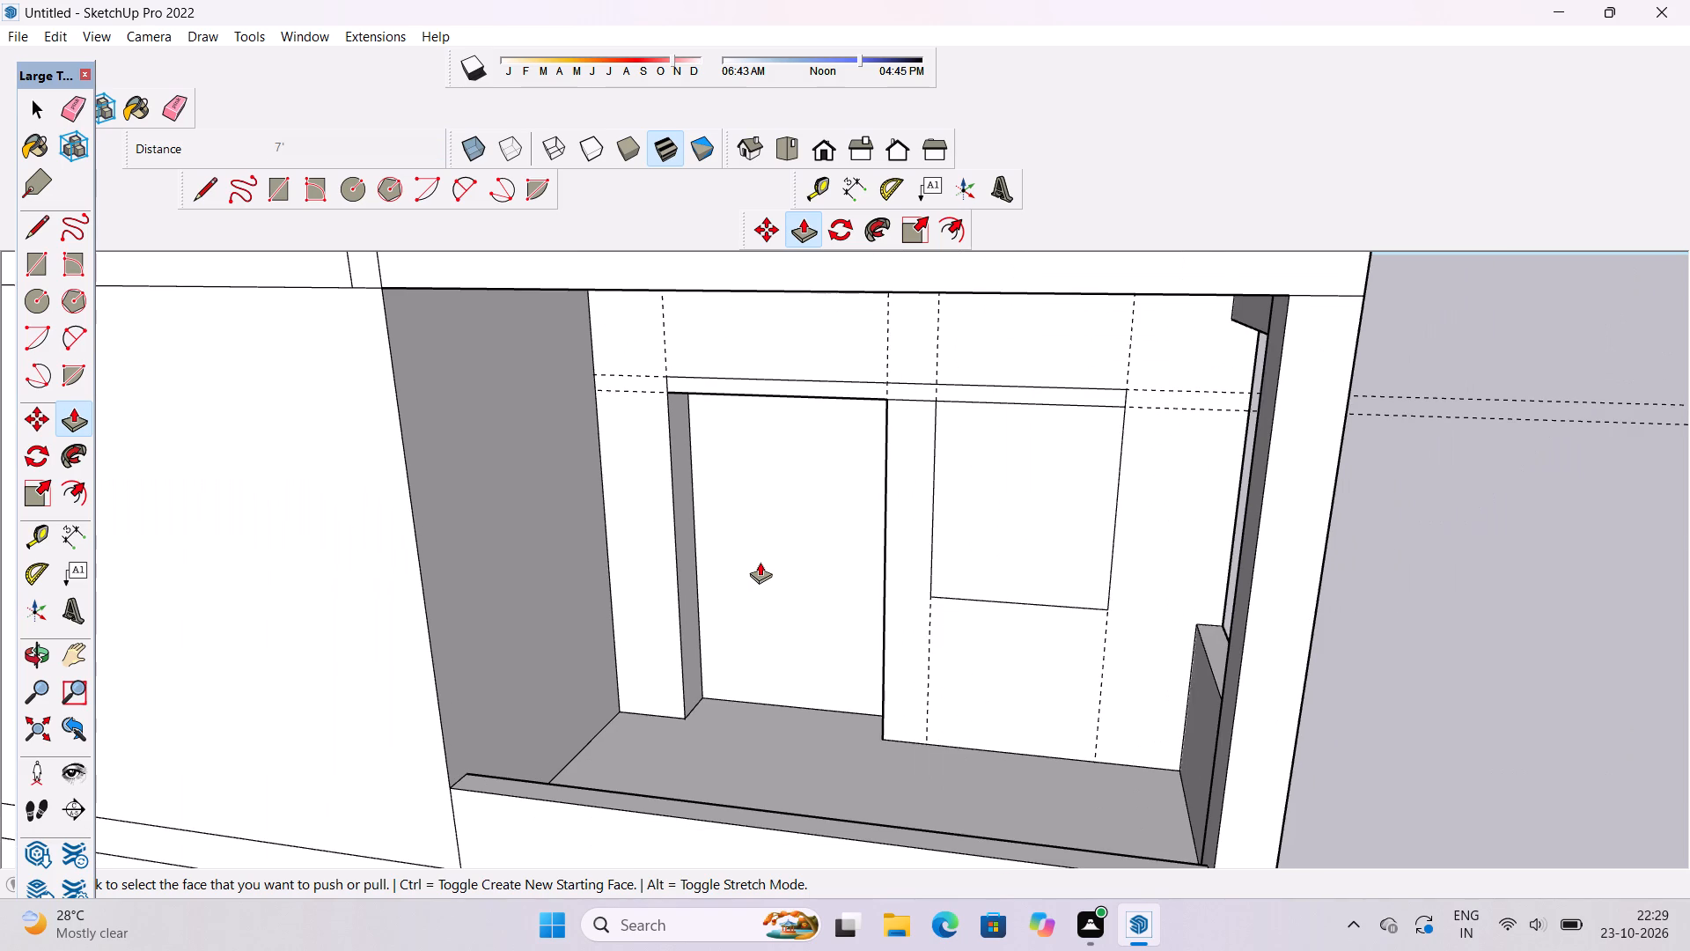
key("o")
scroll(766, 542, "down", 5)
left_click_drag(714, 557, 797, 589)
scroll(910, 576, "down", 4)
left_click_drag(872, 651, 882, 719, "shift")
left_click_drag(836, 719, 860, 538)
left_click_drag(837, 546, 837, 621)
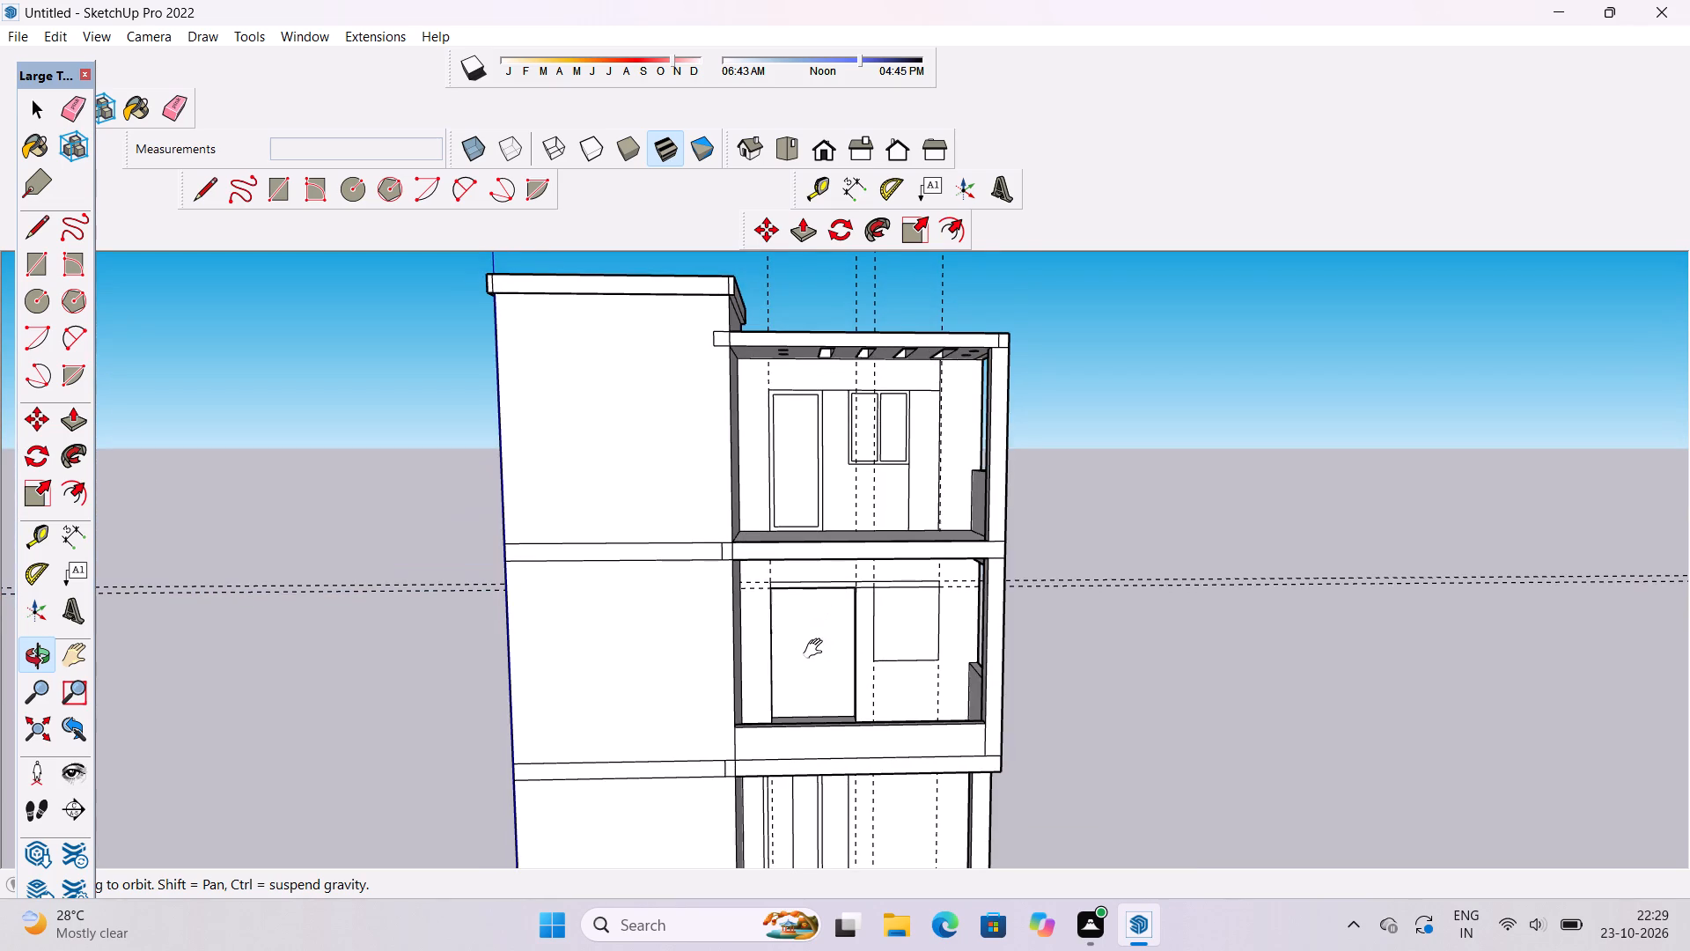
Examine the recessed middle-storey door opening from several angles, comparing it with the window outline and the storeys above and below.
left_click_drag(817, 649, 828, 603, "shift")
scroll(828, 603, "down", 3)
left_click_drag(836, 586, 844, 625, "shift")
scroll(879, 620, "up", 4)
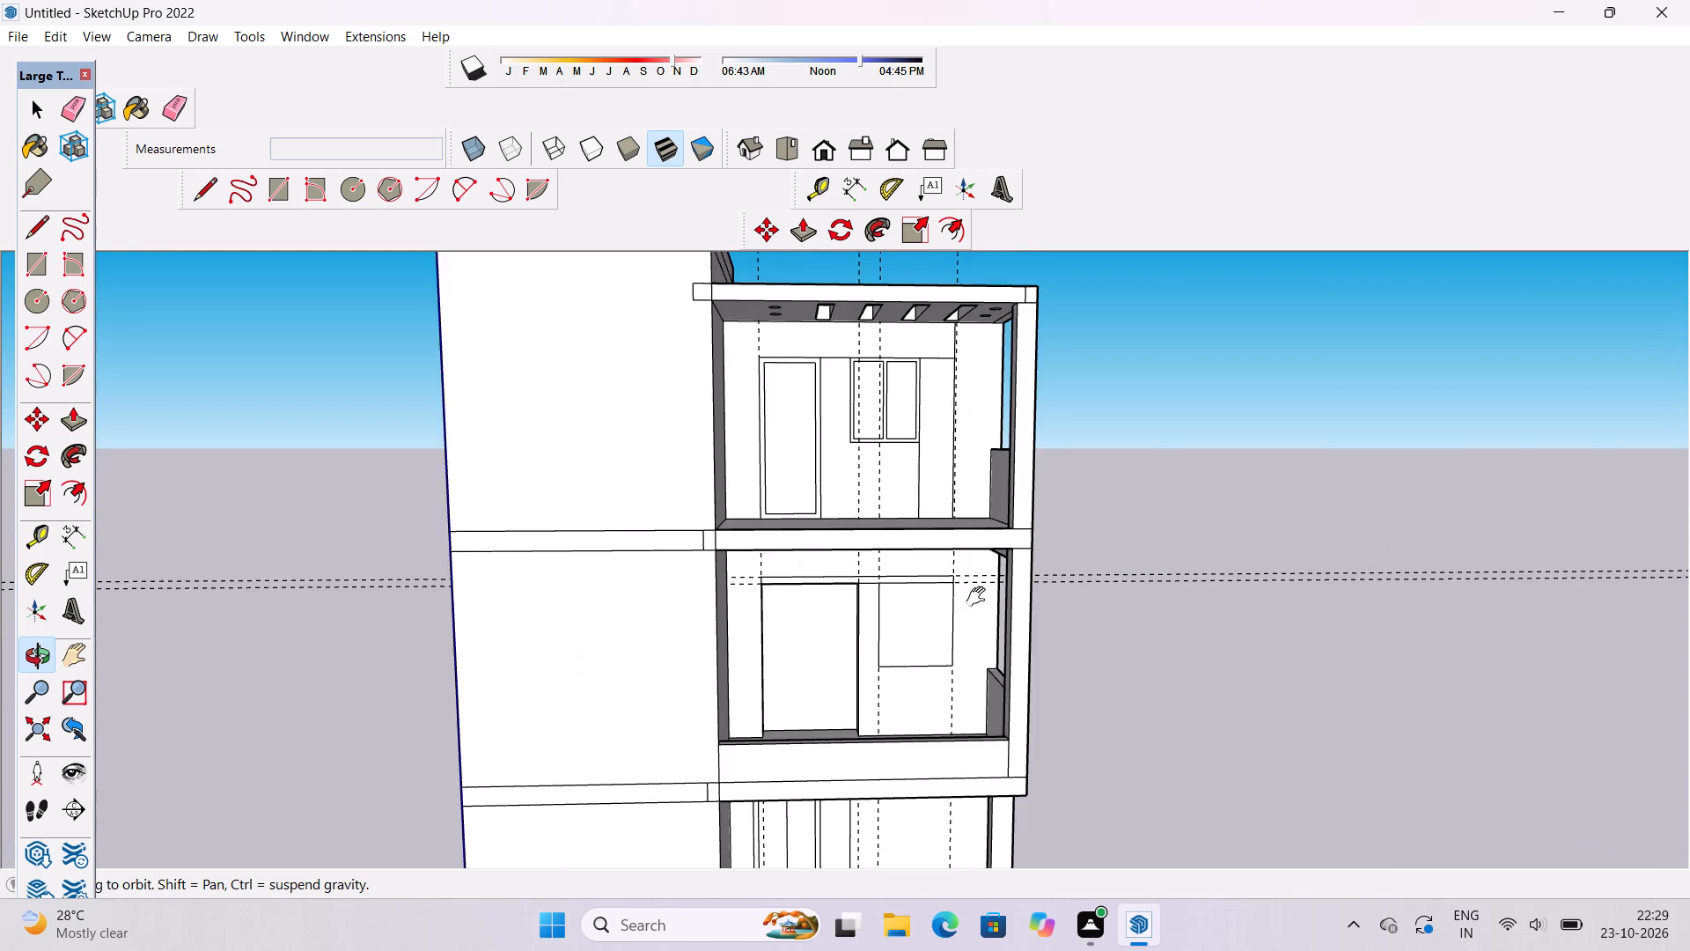
left_click_drag(980, 597, 885, 597, "shift")
left_click_drag(865, 605, 575, 657)
left_click_drag(644, 622, 824, 631)
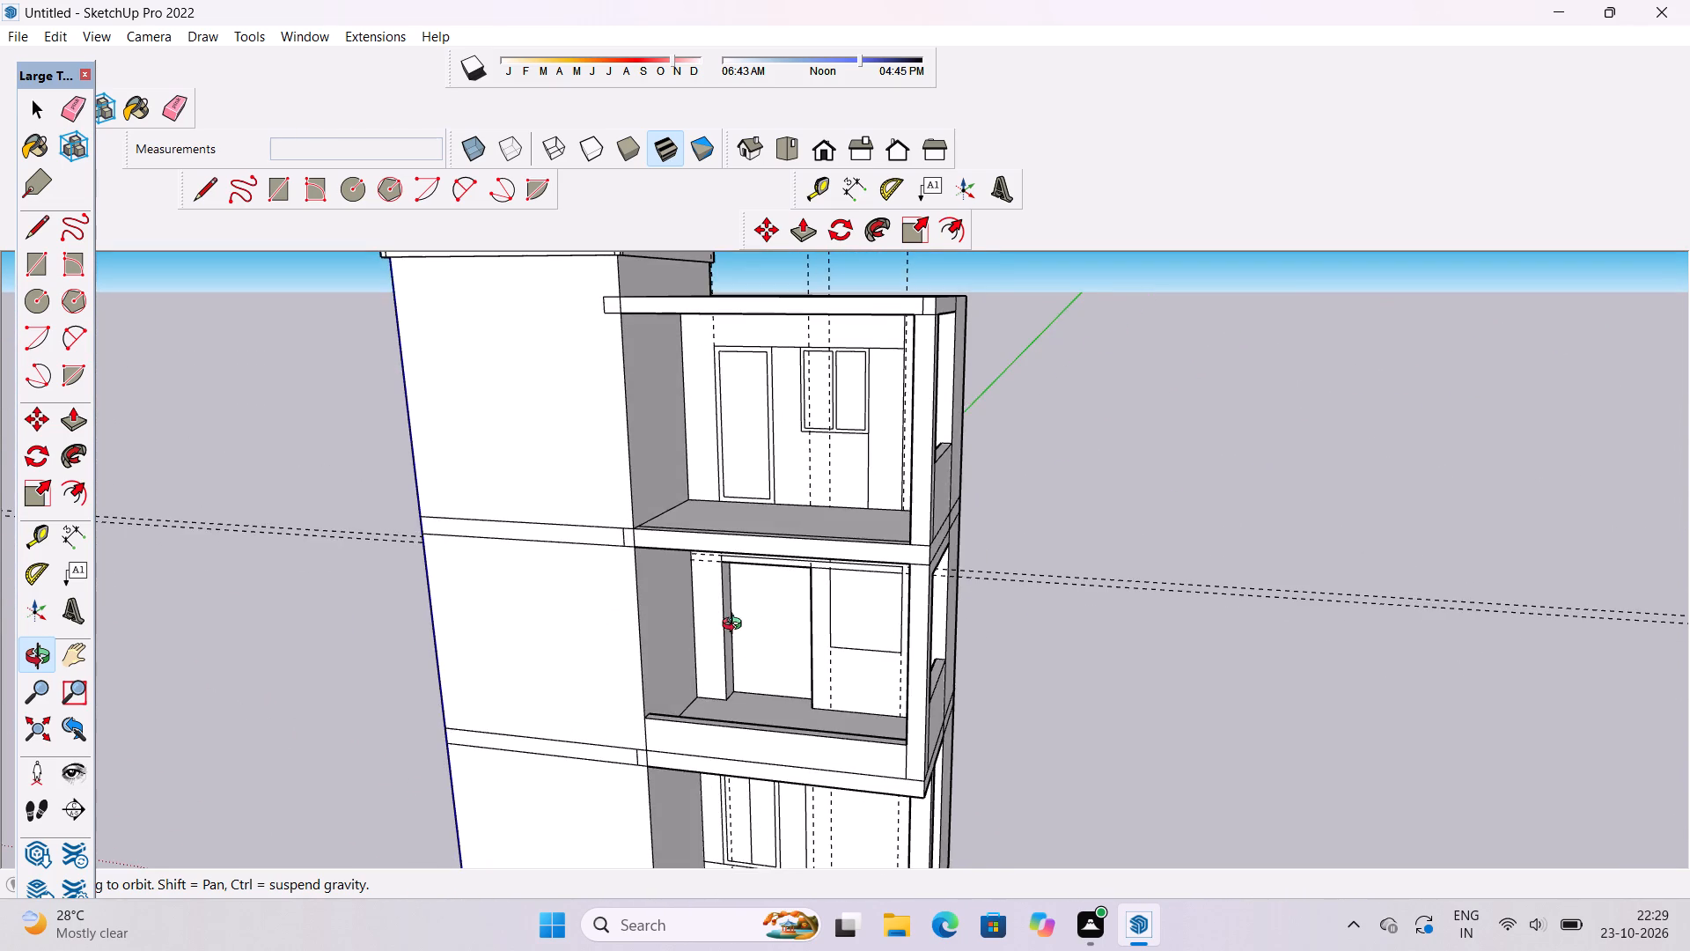
scroll(736, 626, "up", 2)
left_click_drag(733, 619, 746, 651, "shift")
left_click_drag(752, 667, 920, 572)
left_click_drag(859, 641, 846, 604, "shift")
left_click_drag(847, 597, 812, 645)
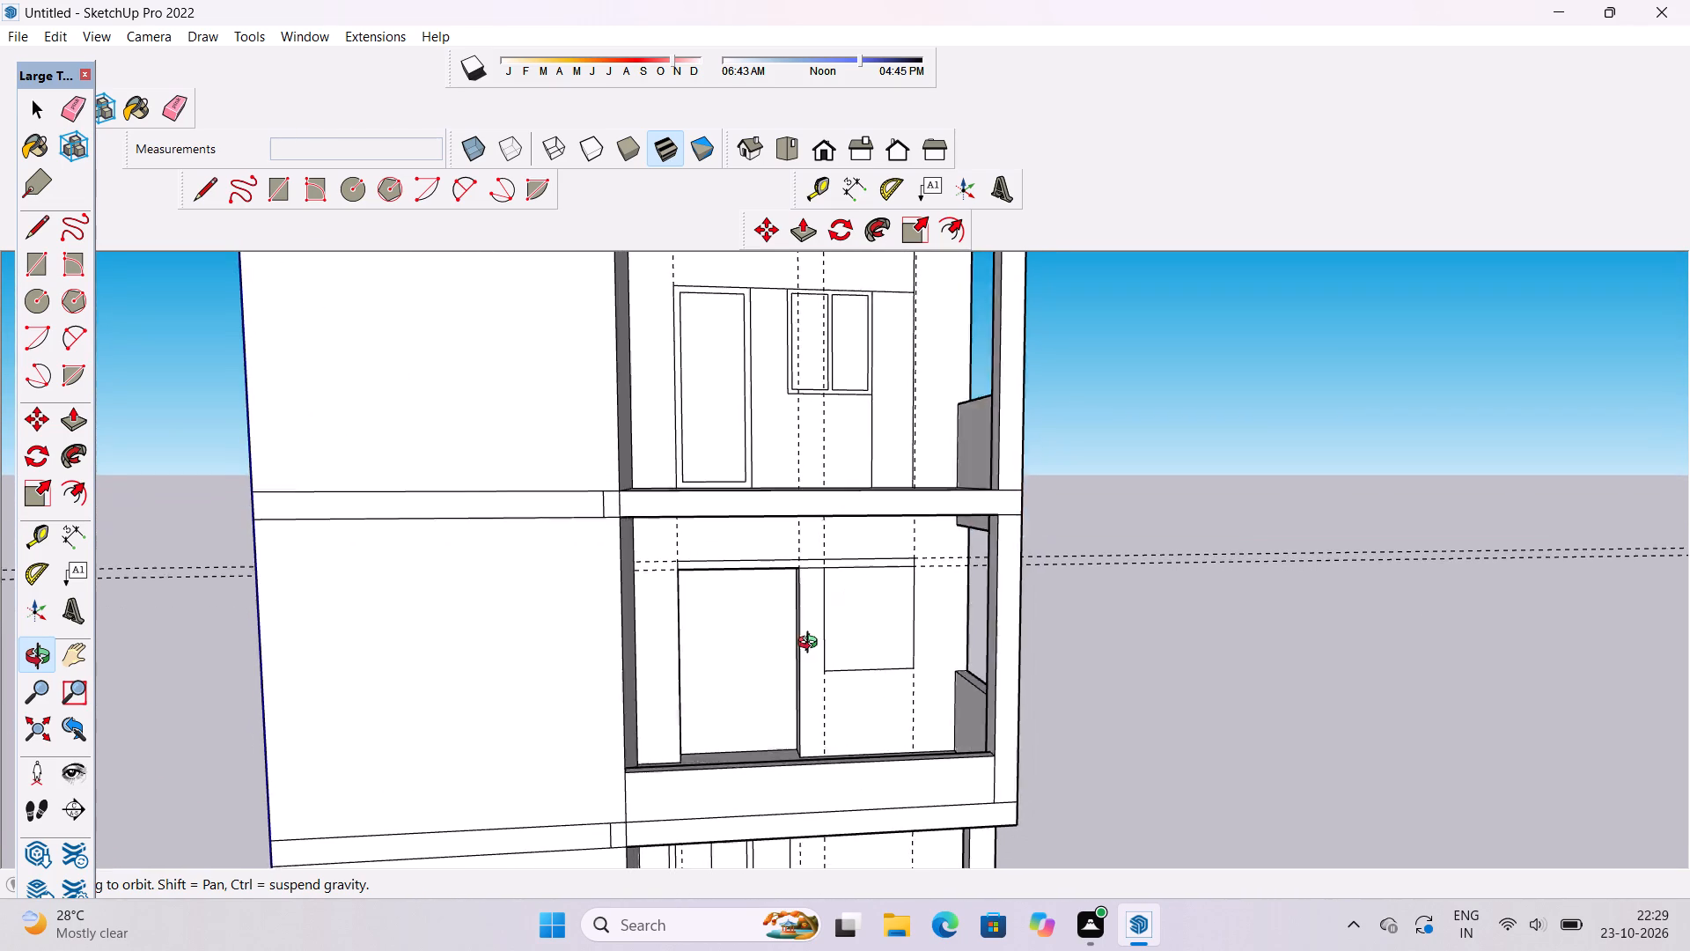
left_click_drag(812, 645, 809, 646)
left_click_drag(770, 652, 781, 625, "shift")
scroll(781, 625, "up", 1)
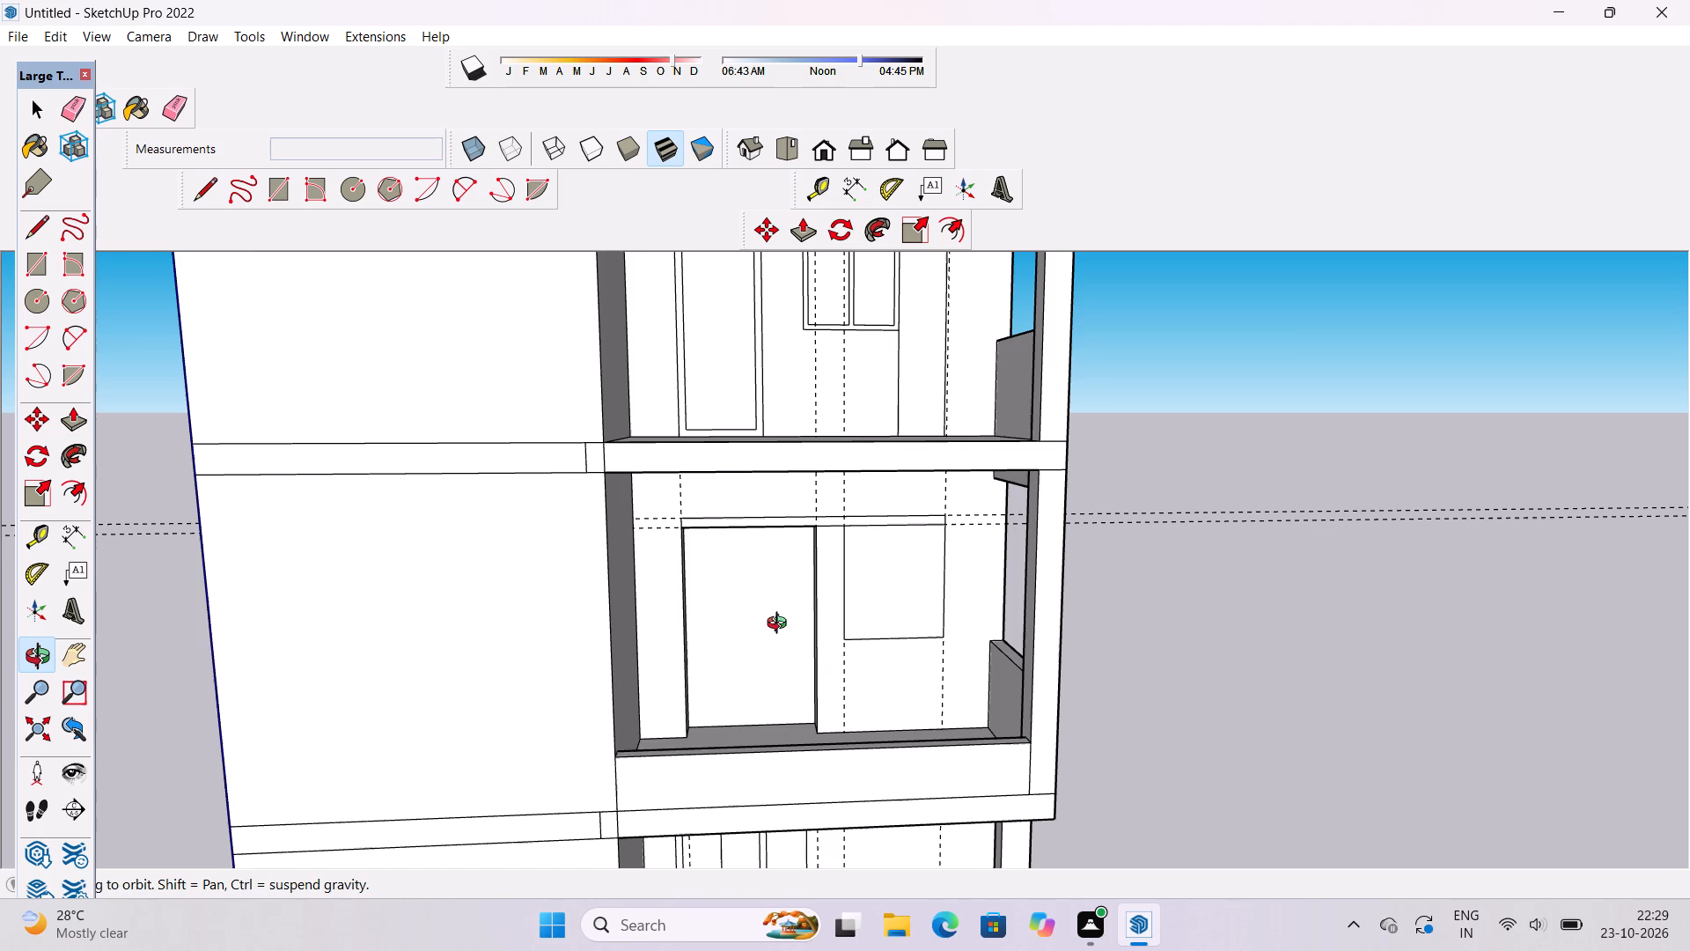
scroll(781, 625, "down", 1)
scroll(781, 625, "up", 3)
scroll(781, 625, "down", 2)
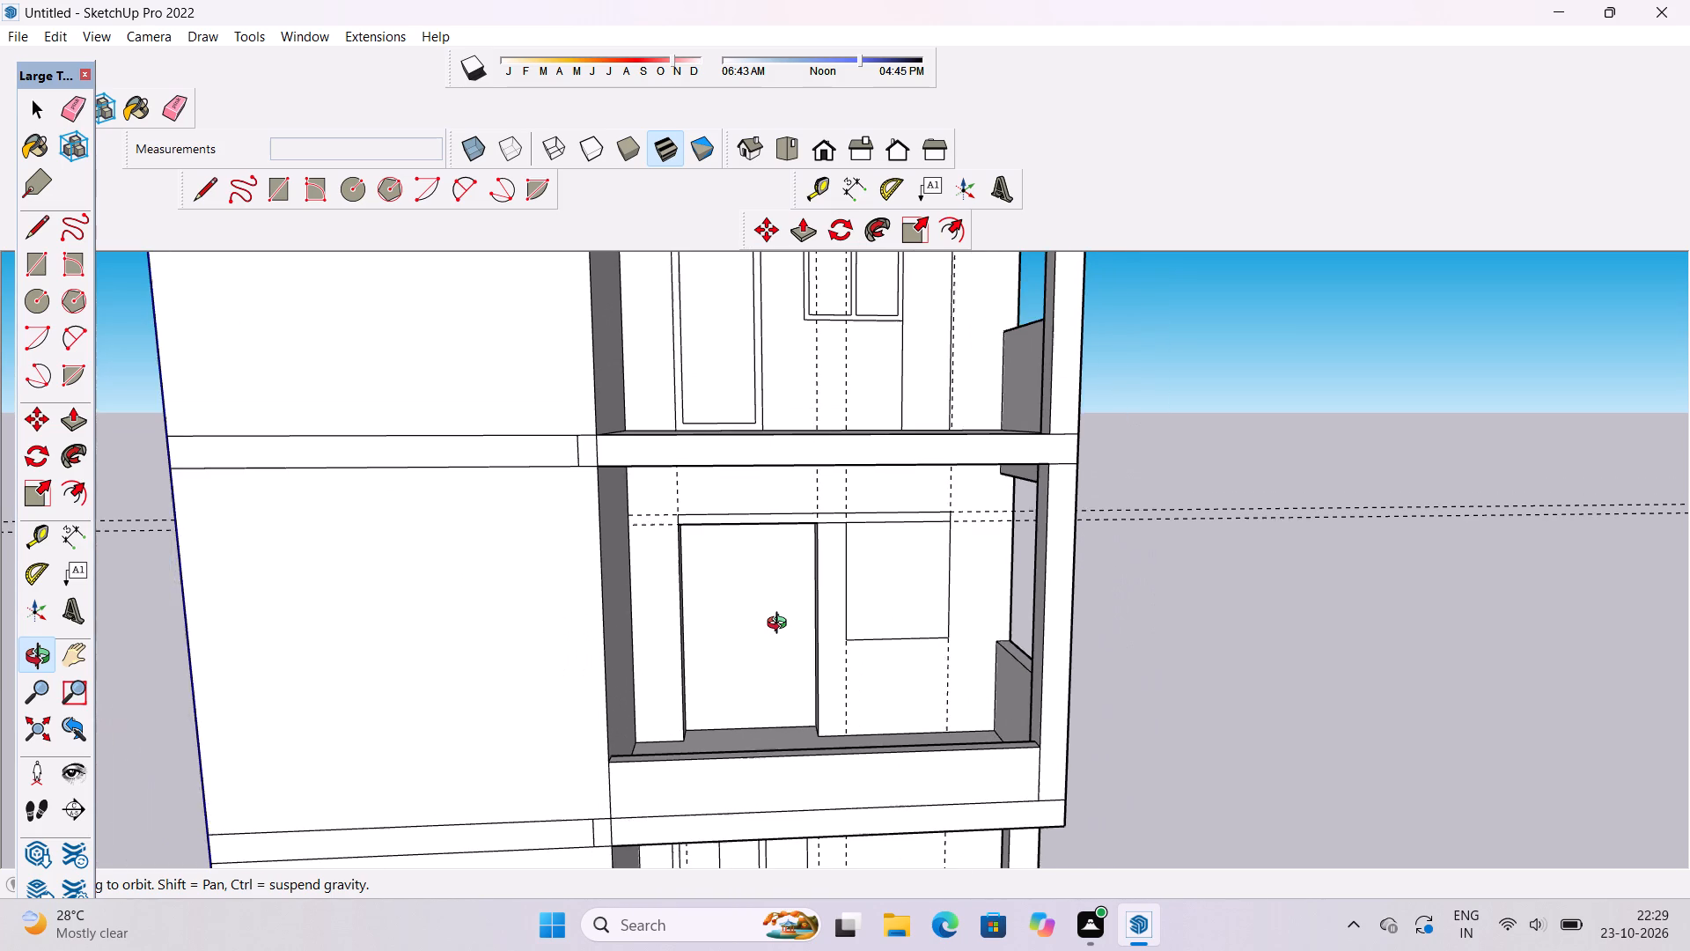
scroll(781, 625, "up", 2)
scroll(781, 625, "down", 3)
left_click_drag(814, 594, 791, 613)
scroll(791, 613, "down", 2)
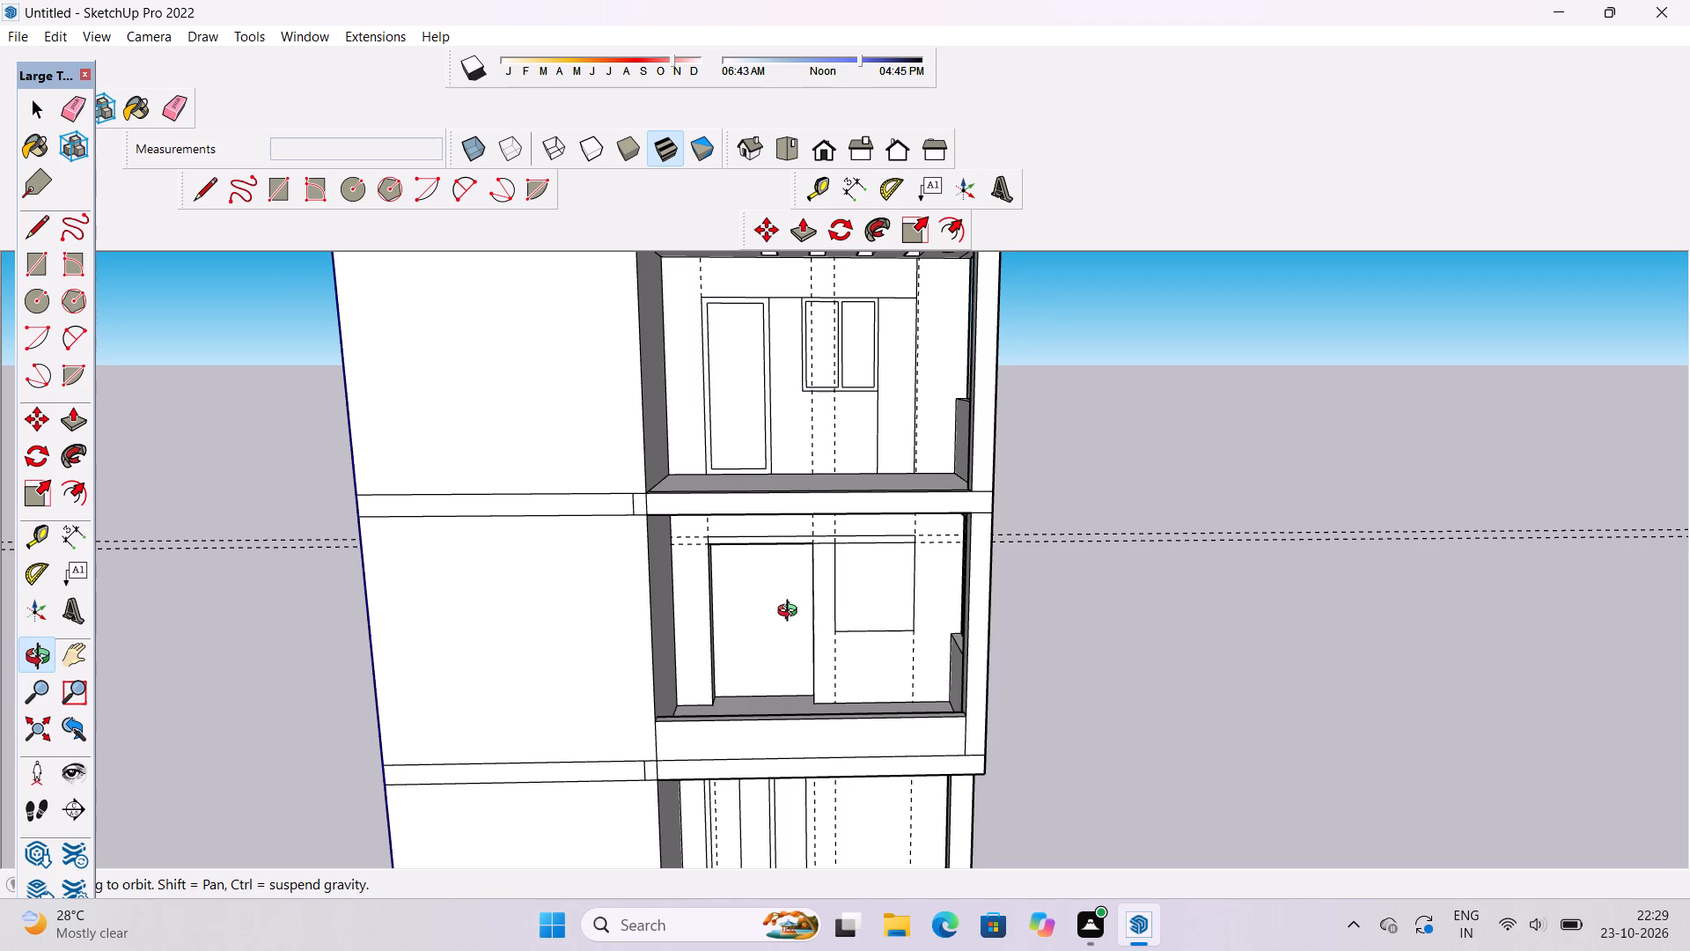
scroll(791, 613, "down", 1)
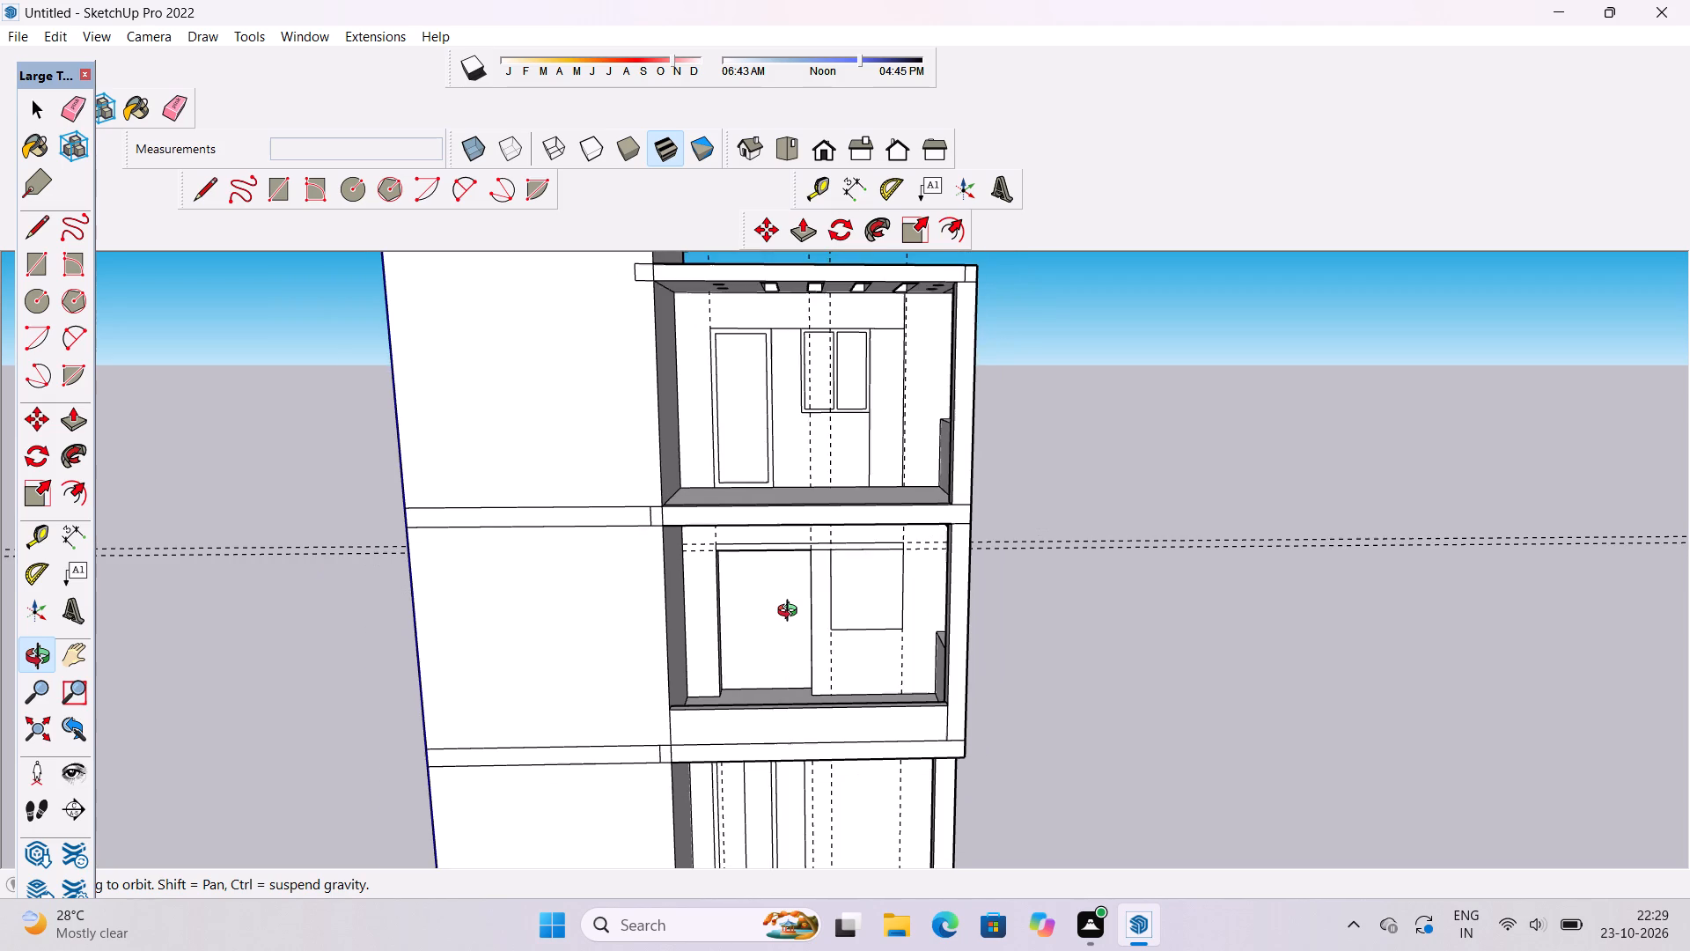
scroll(791, 613, "down", 2)
left_click_drag(782, 616, 808, 586, "shift")
scroll(808, 586, "down", 1, "shift")
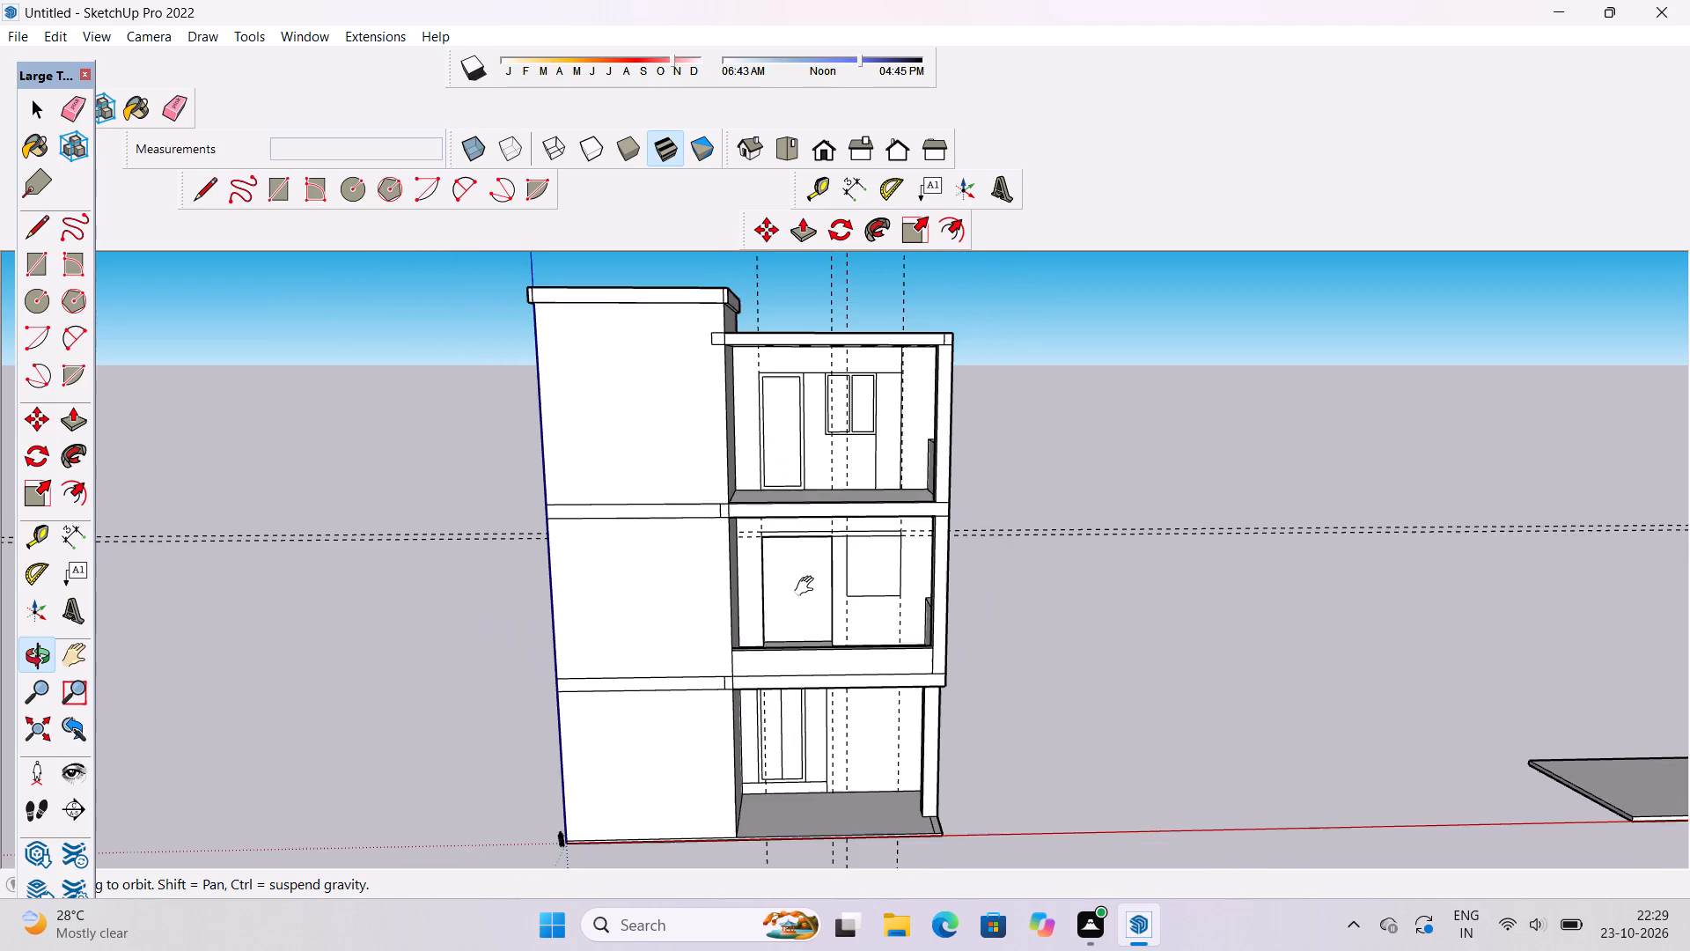
left_click_drag(812, 583, 810, 549, "shift")
left_click_drag(810, 549, 802, 575, "shift")
scroll(802, 575, "up", 2)
left_click_drag(806, 577, 781, 595, "shift")
scroll(783, 595, "up", 3, "shift")
left_click_drag(788, 592, 777, 592, "shift")
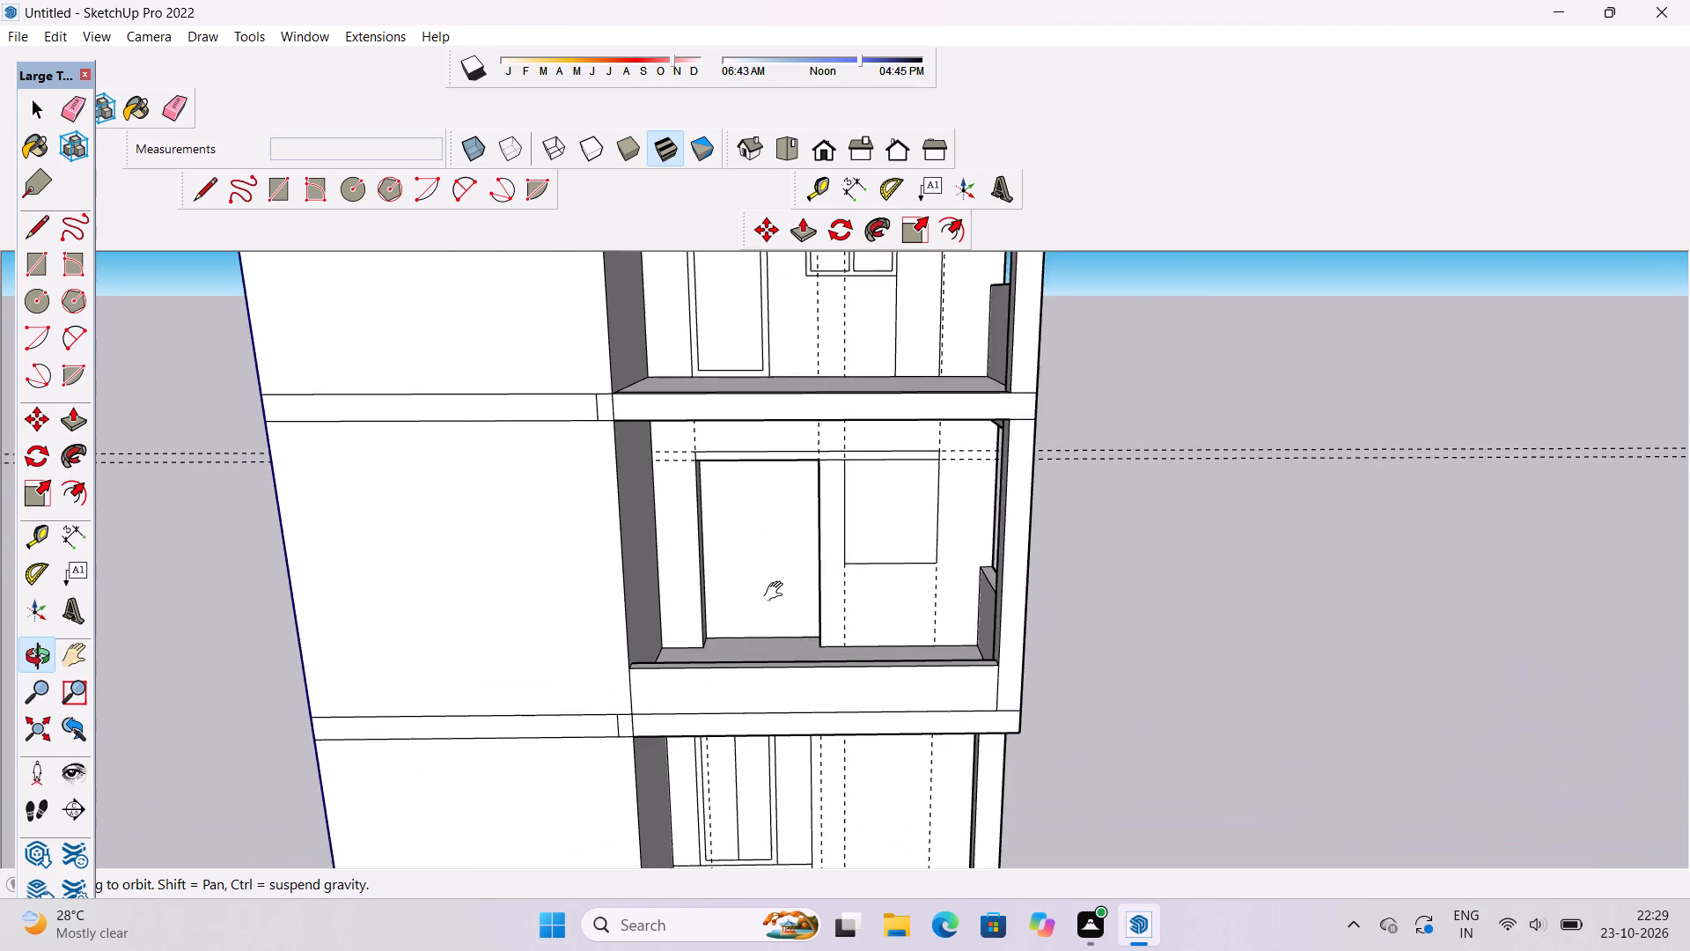
left_click_drag(777, 592, 739, 607, "shift")
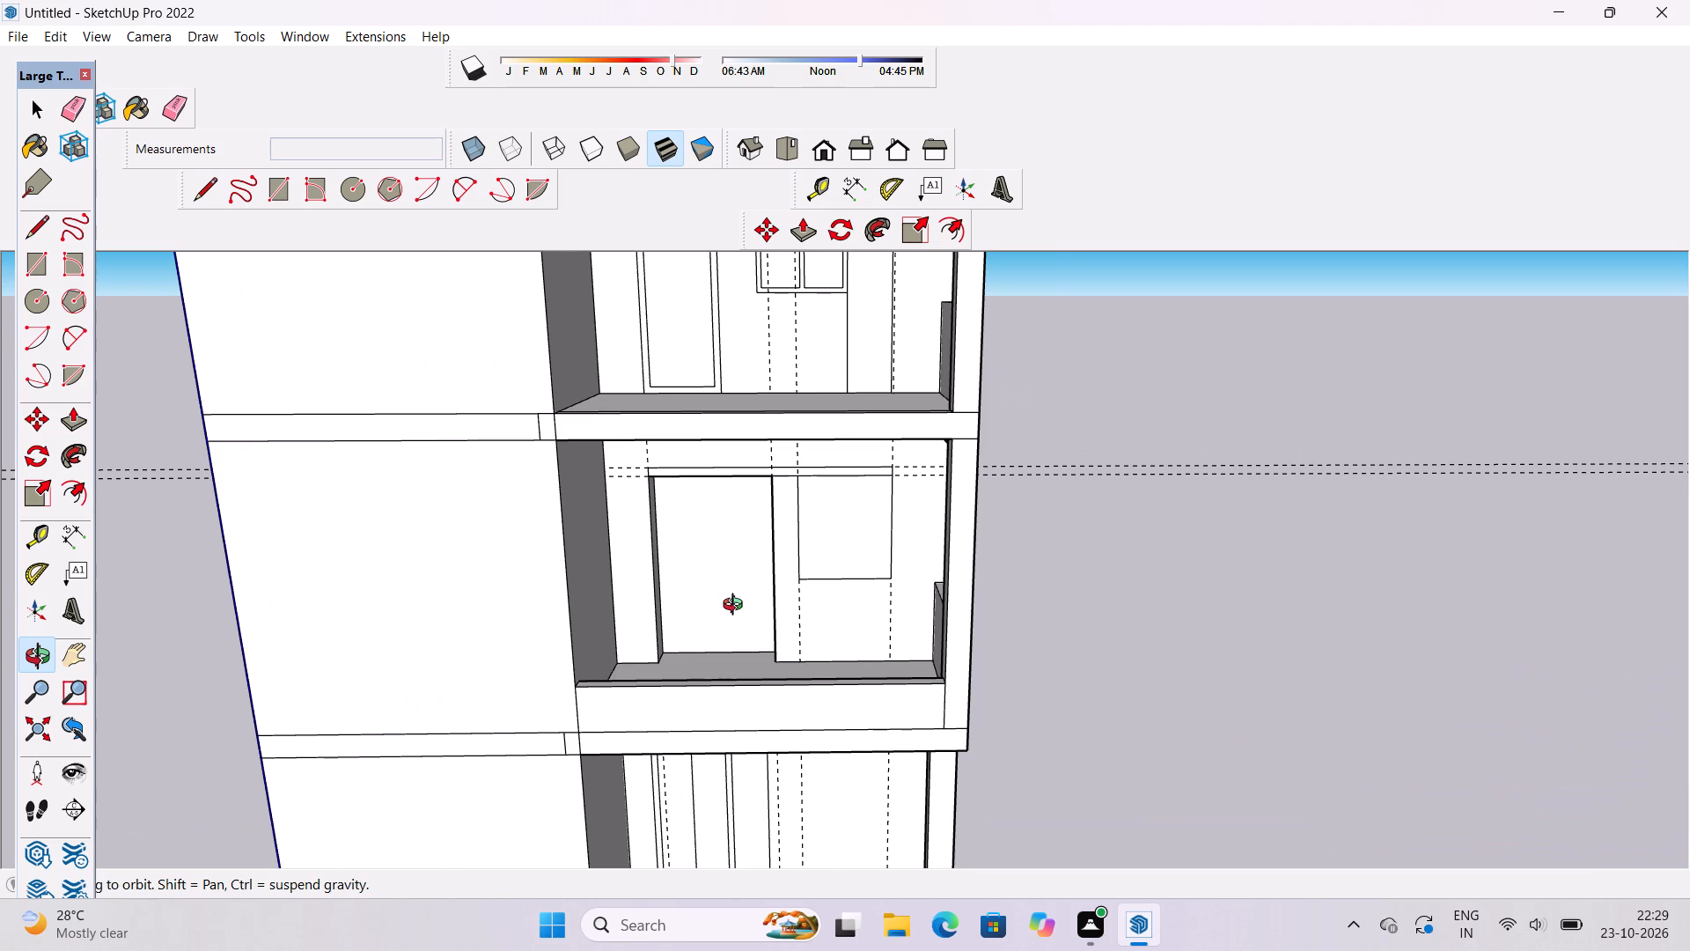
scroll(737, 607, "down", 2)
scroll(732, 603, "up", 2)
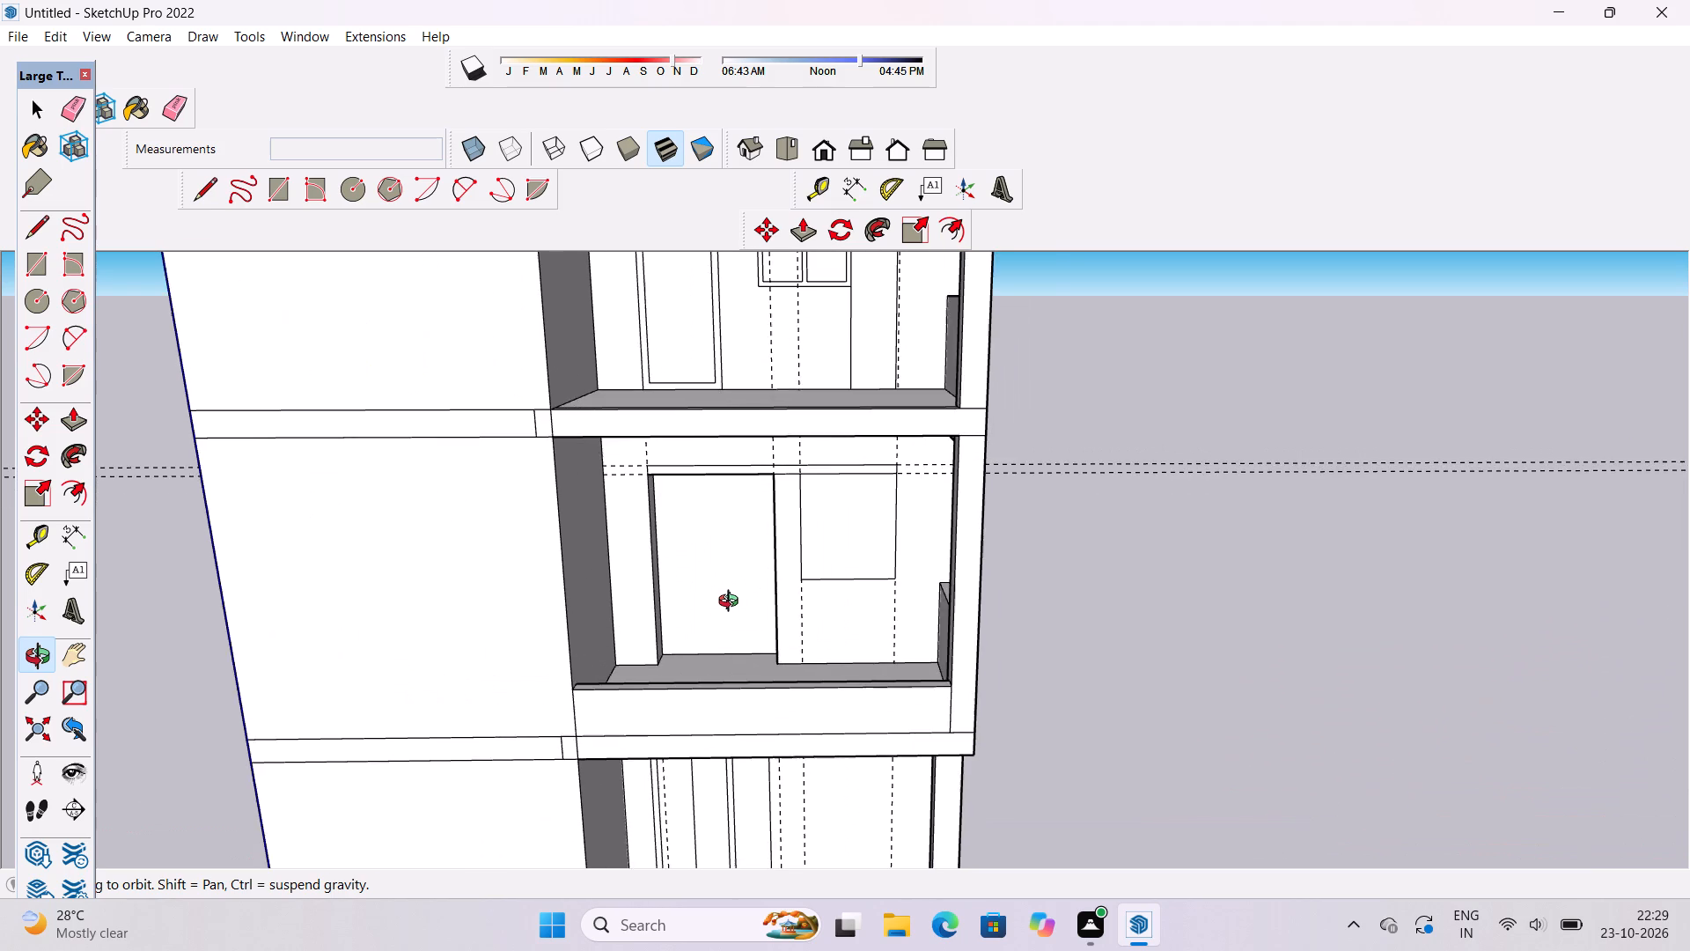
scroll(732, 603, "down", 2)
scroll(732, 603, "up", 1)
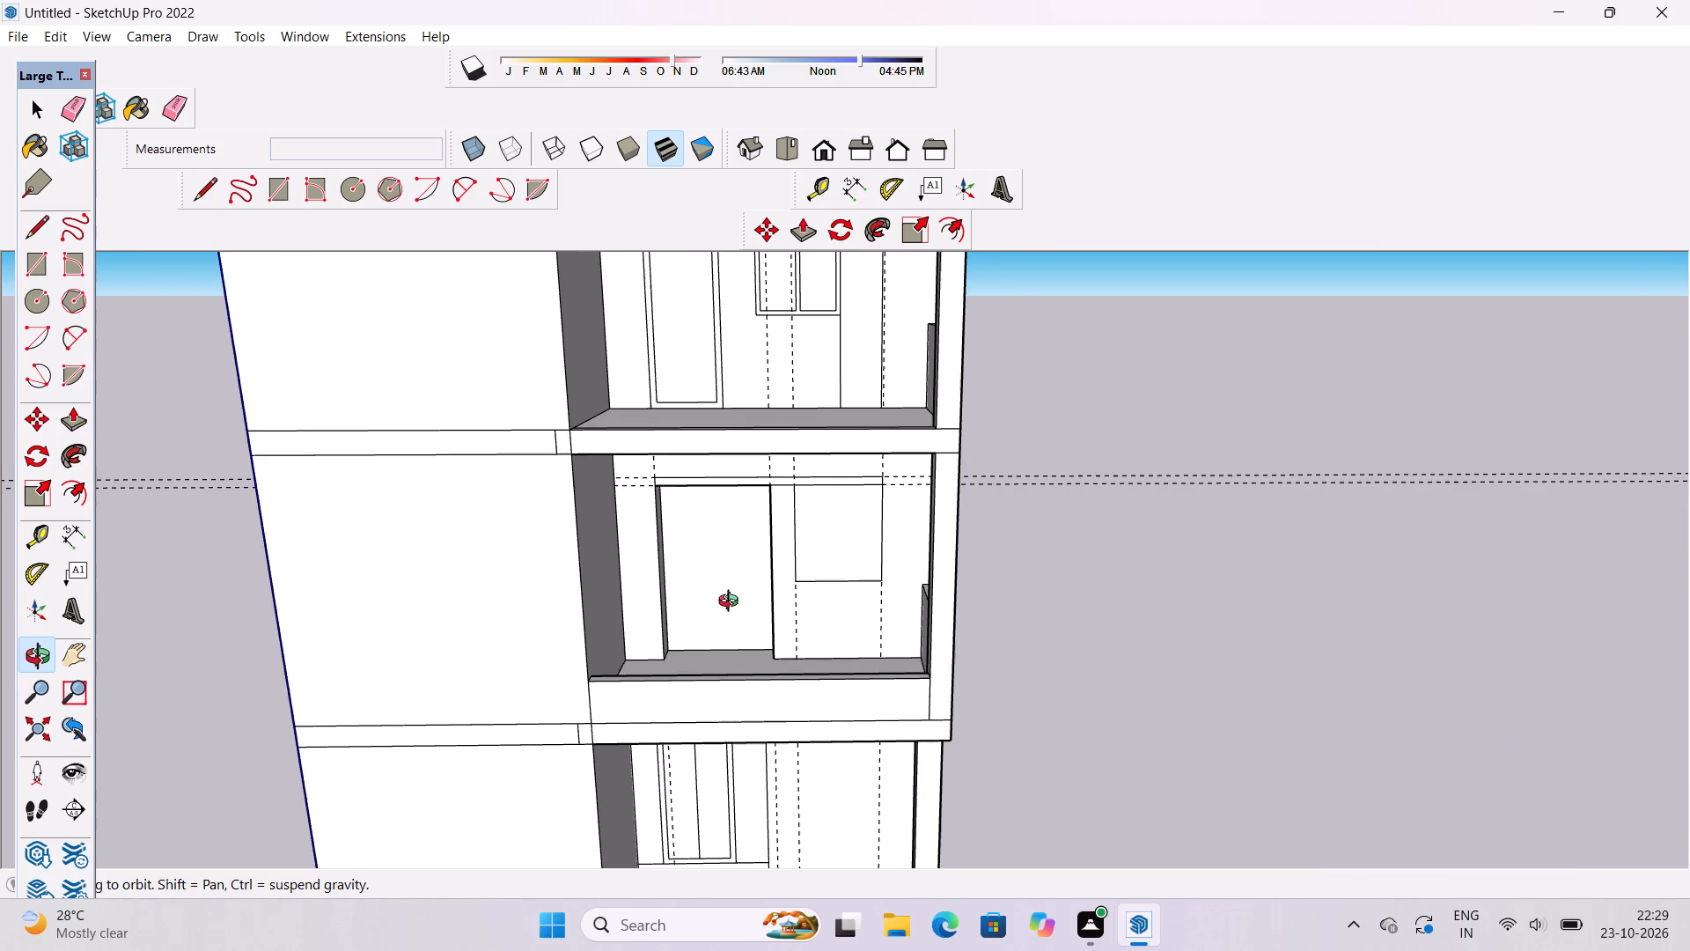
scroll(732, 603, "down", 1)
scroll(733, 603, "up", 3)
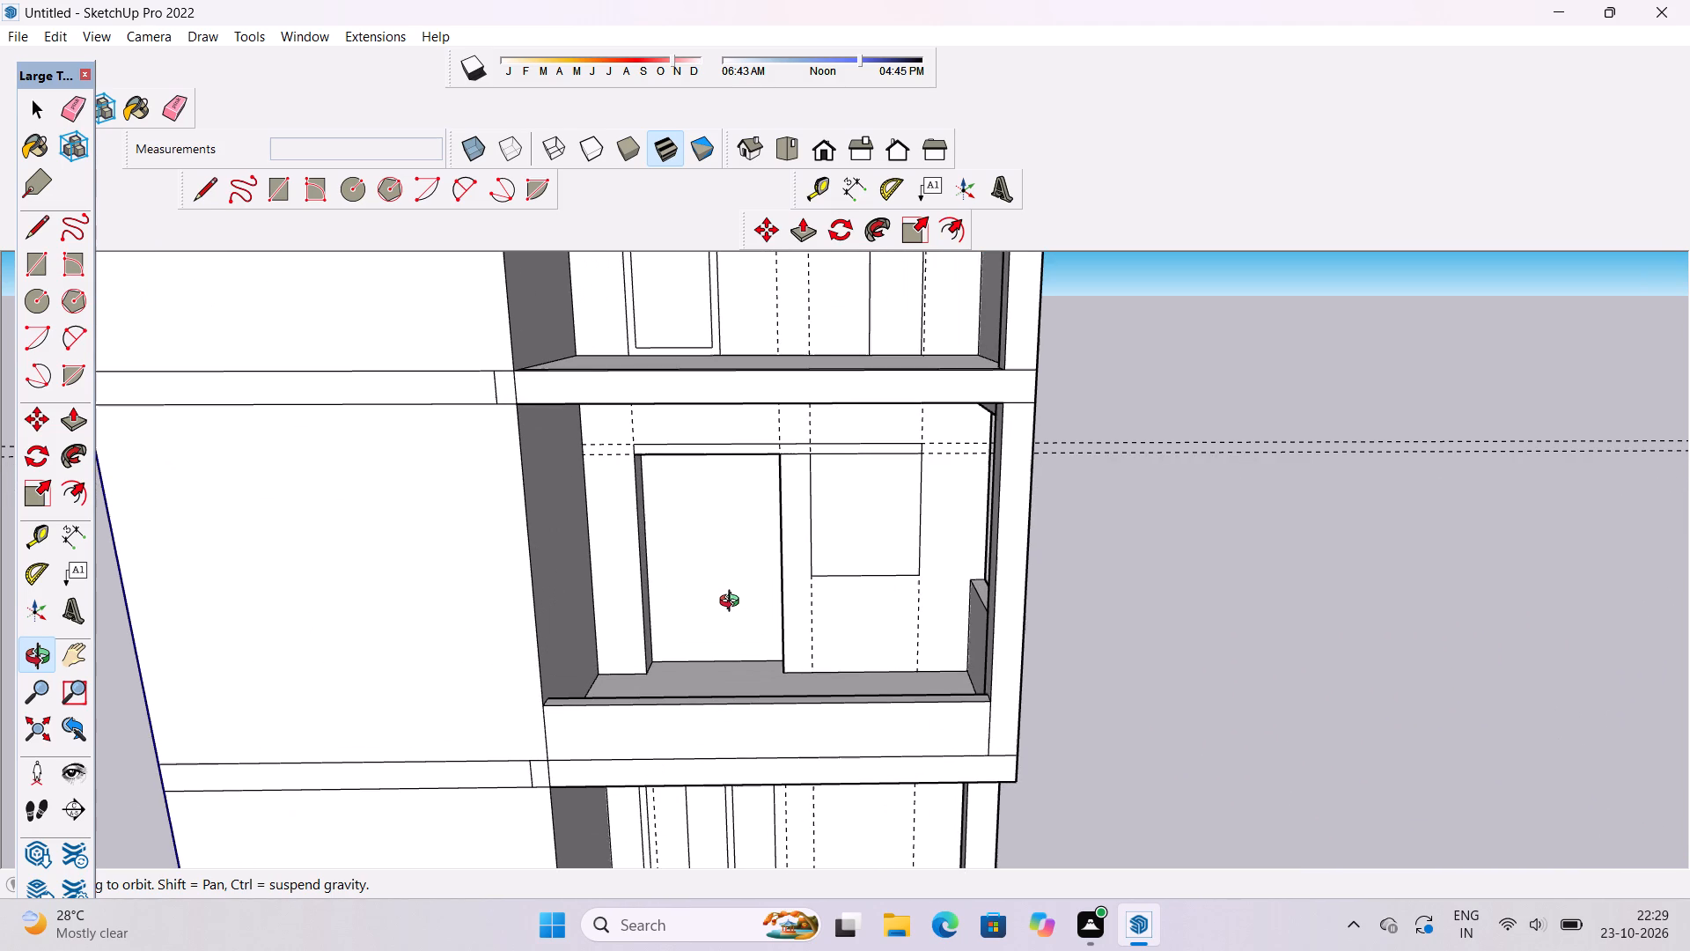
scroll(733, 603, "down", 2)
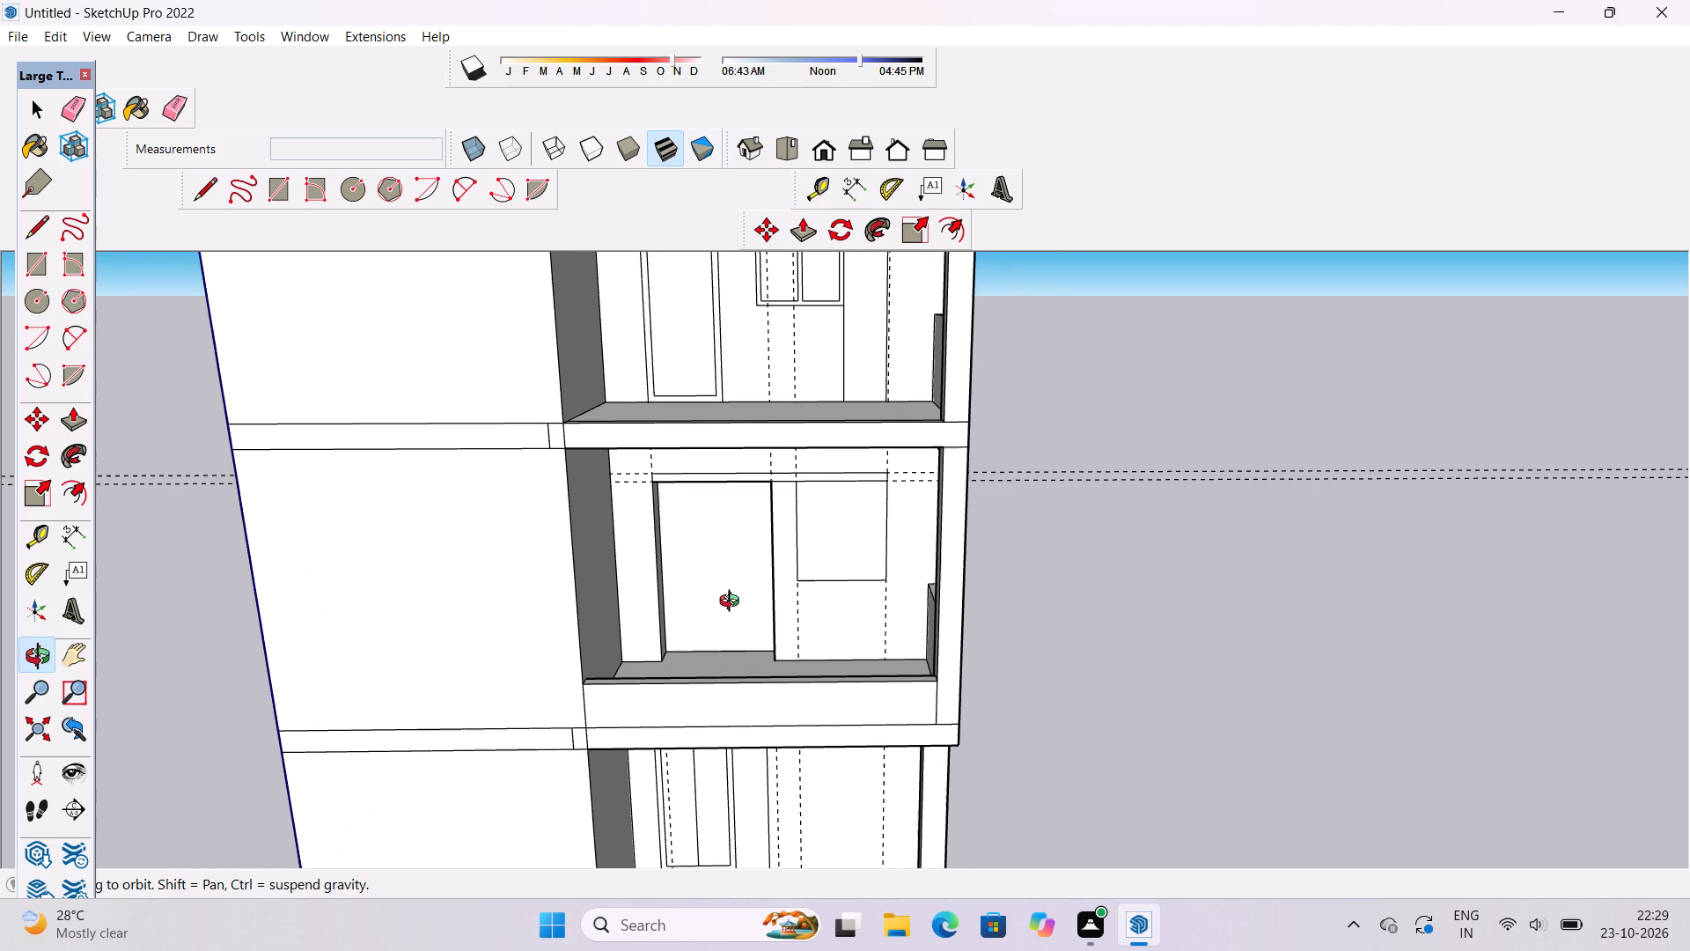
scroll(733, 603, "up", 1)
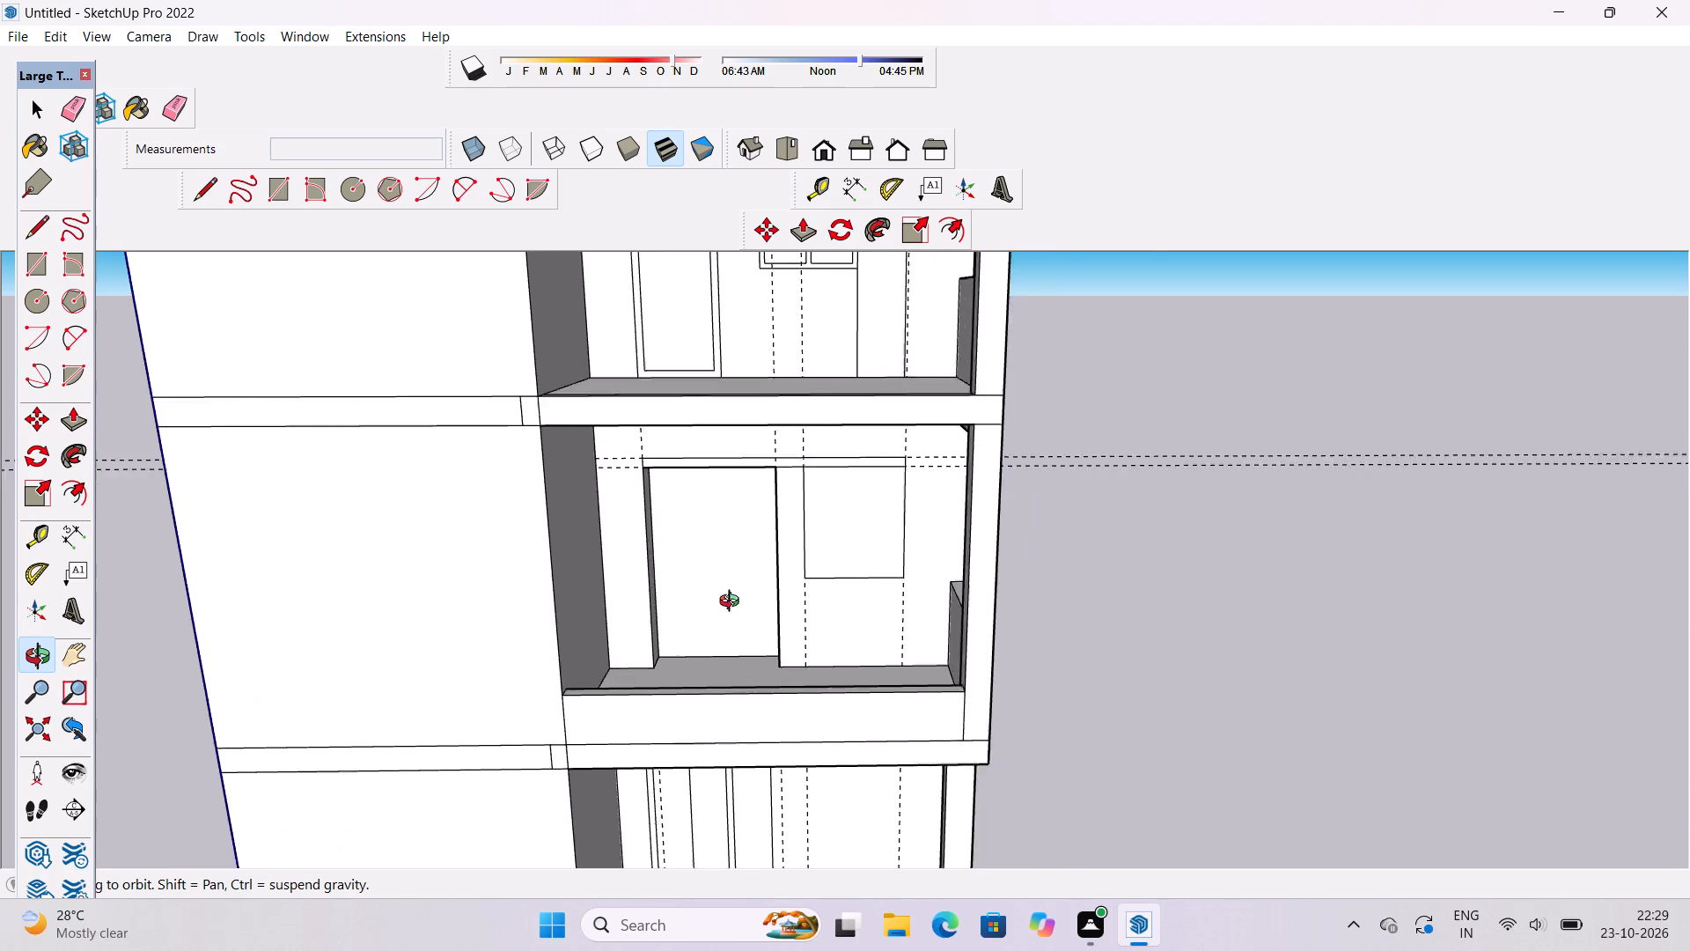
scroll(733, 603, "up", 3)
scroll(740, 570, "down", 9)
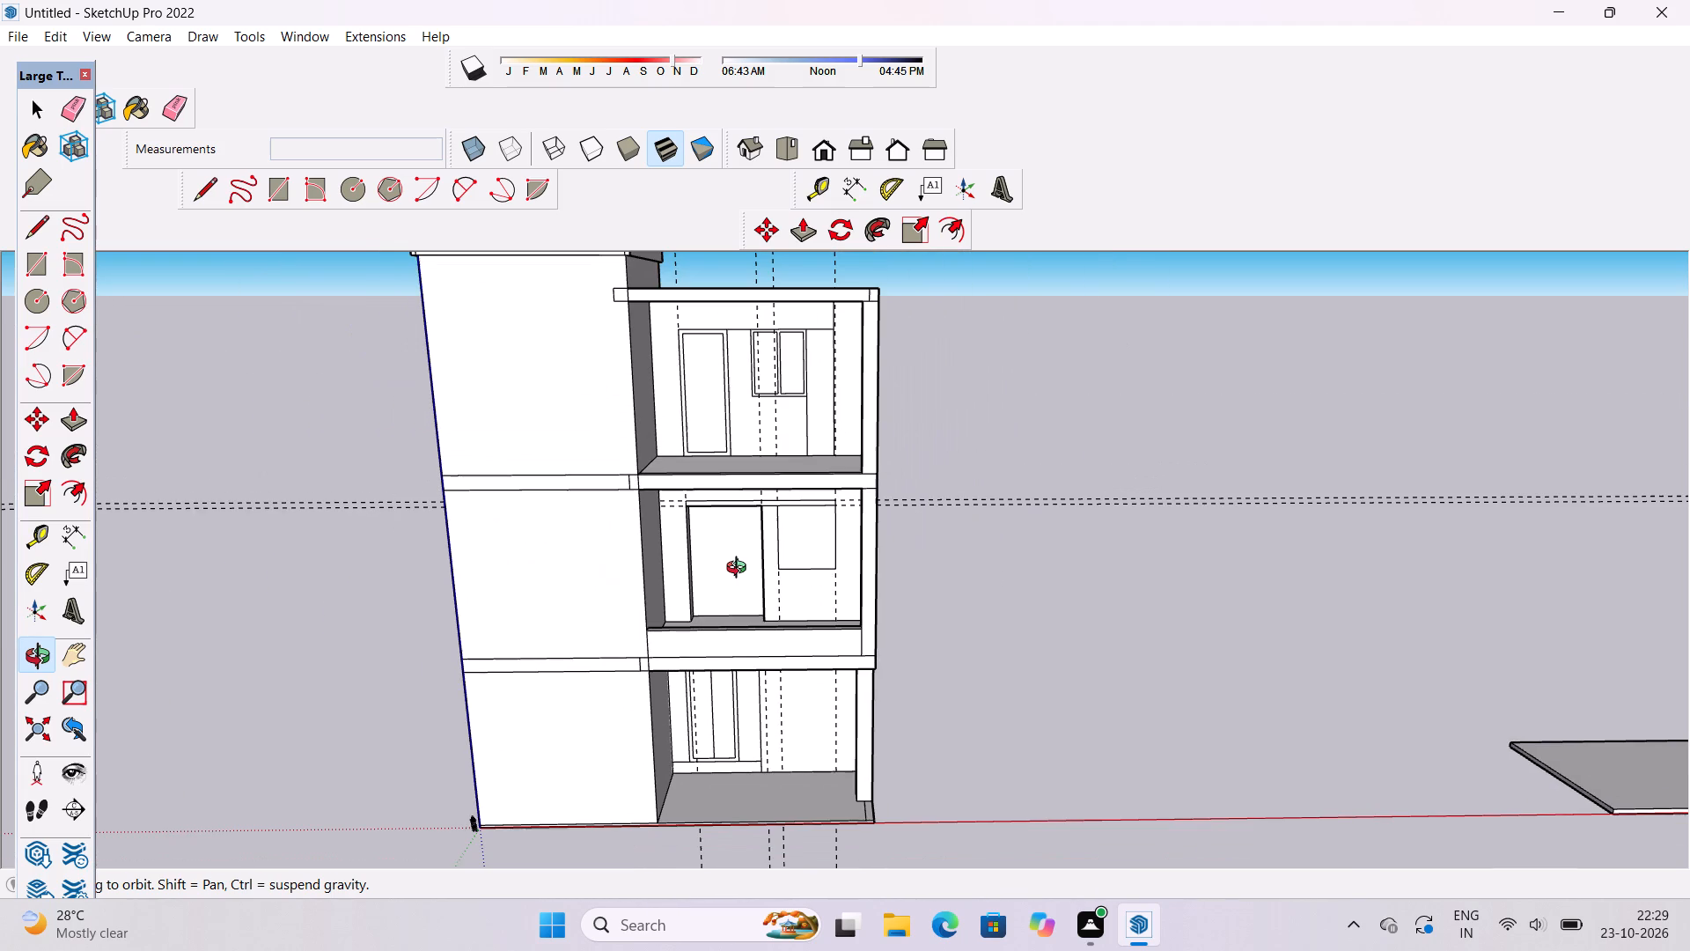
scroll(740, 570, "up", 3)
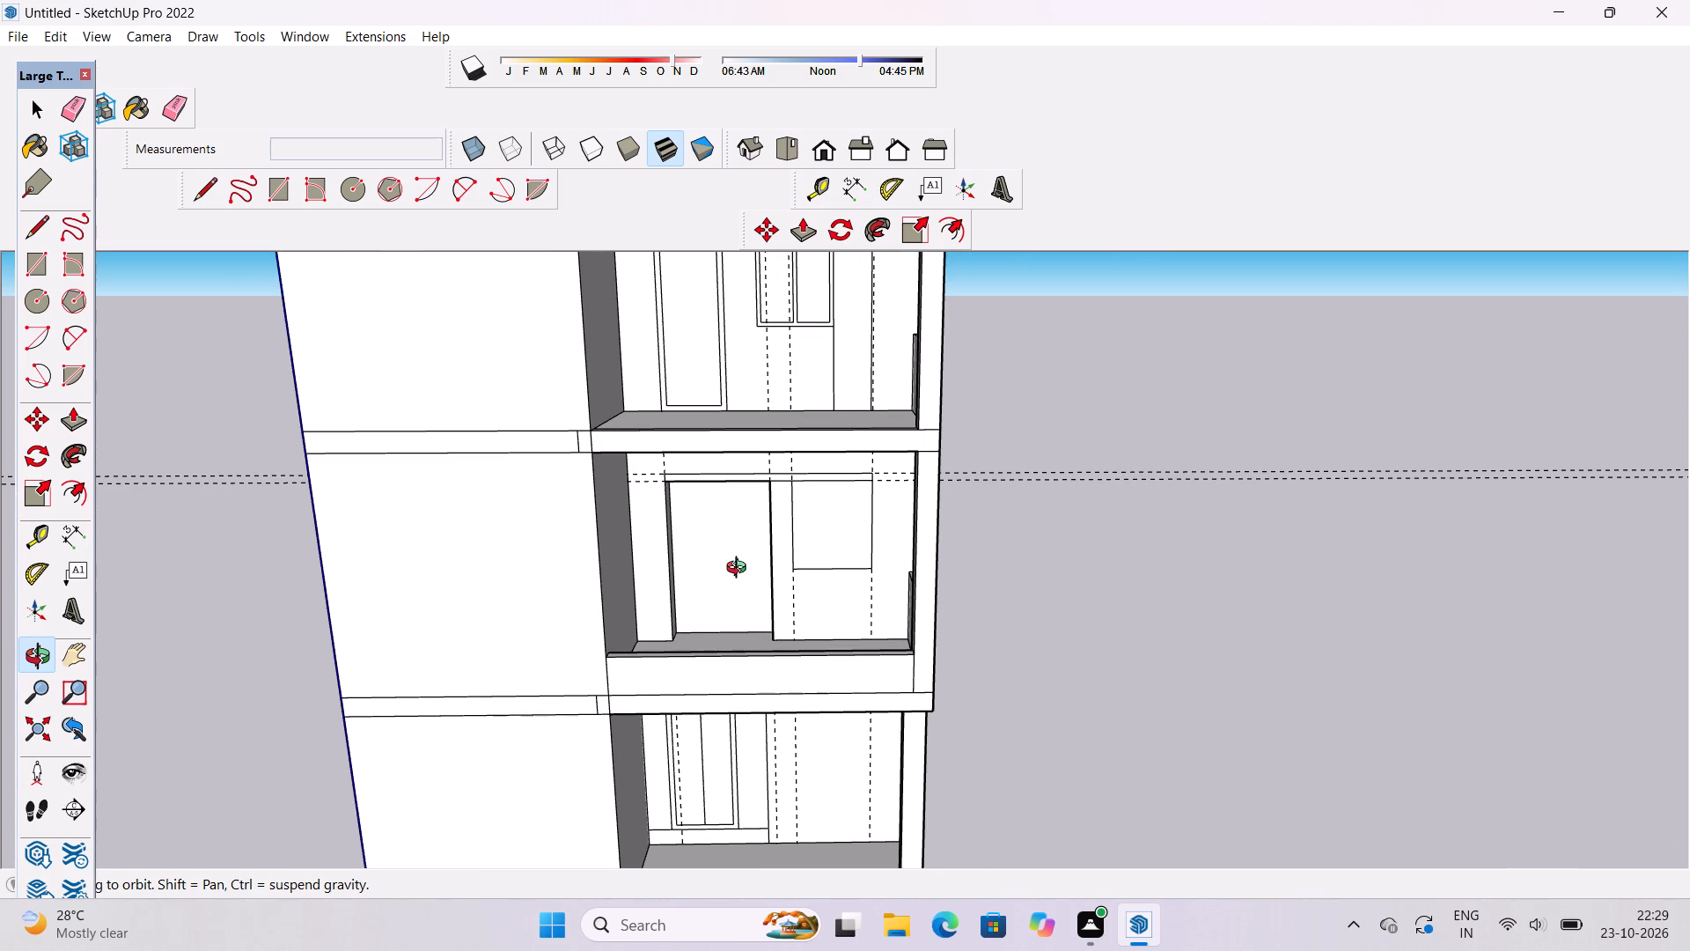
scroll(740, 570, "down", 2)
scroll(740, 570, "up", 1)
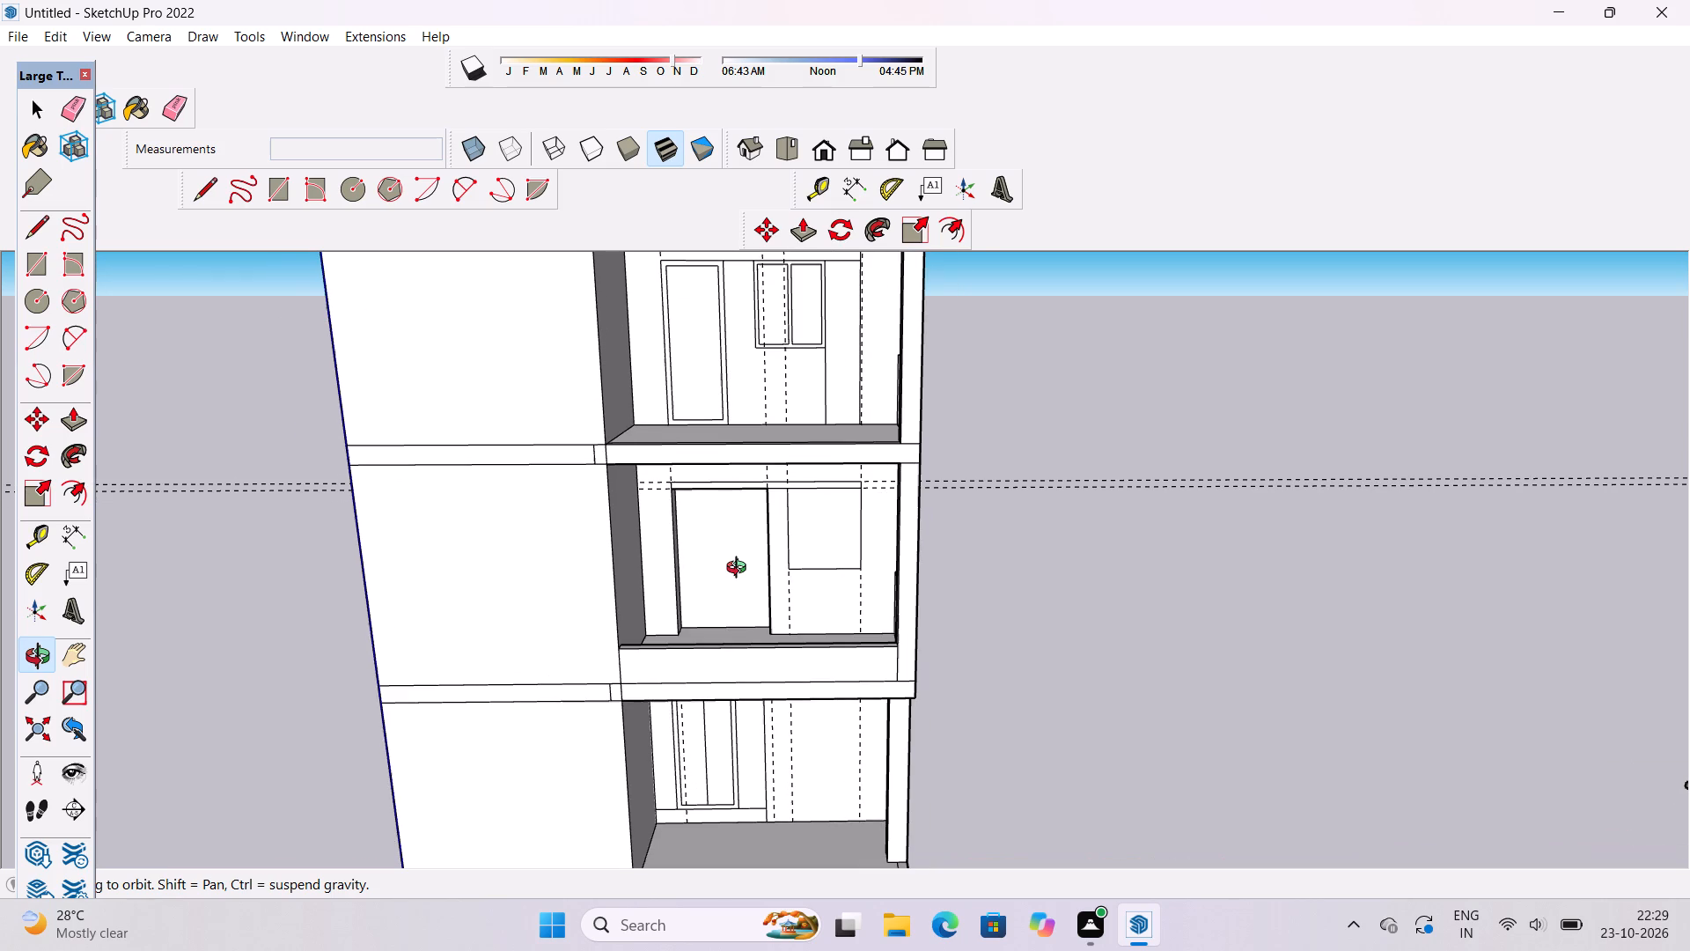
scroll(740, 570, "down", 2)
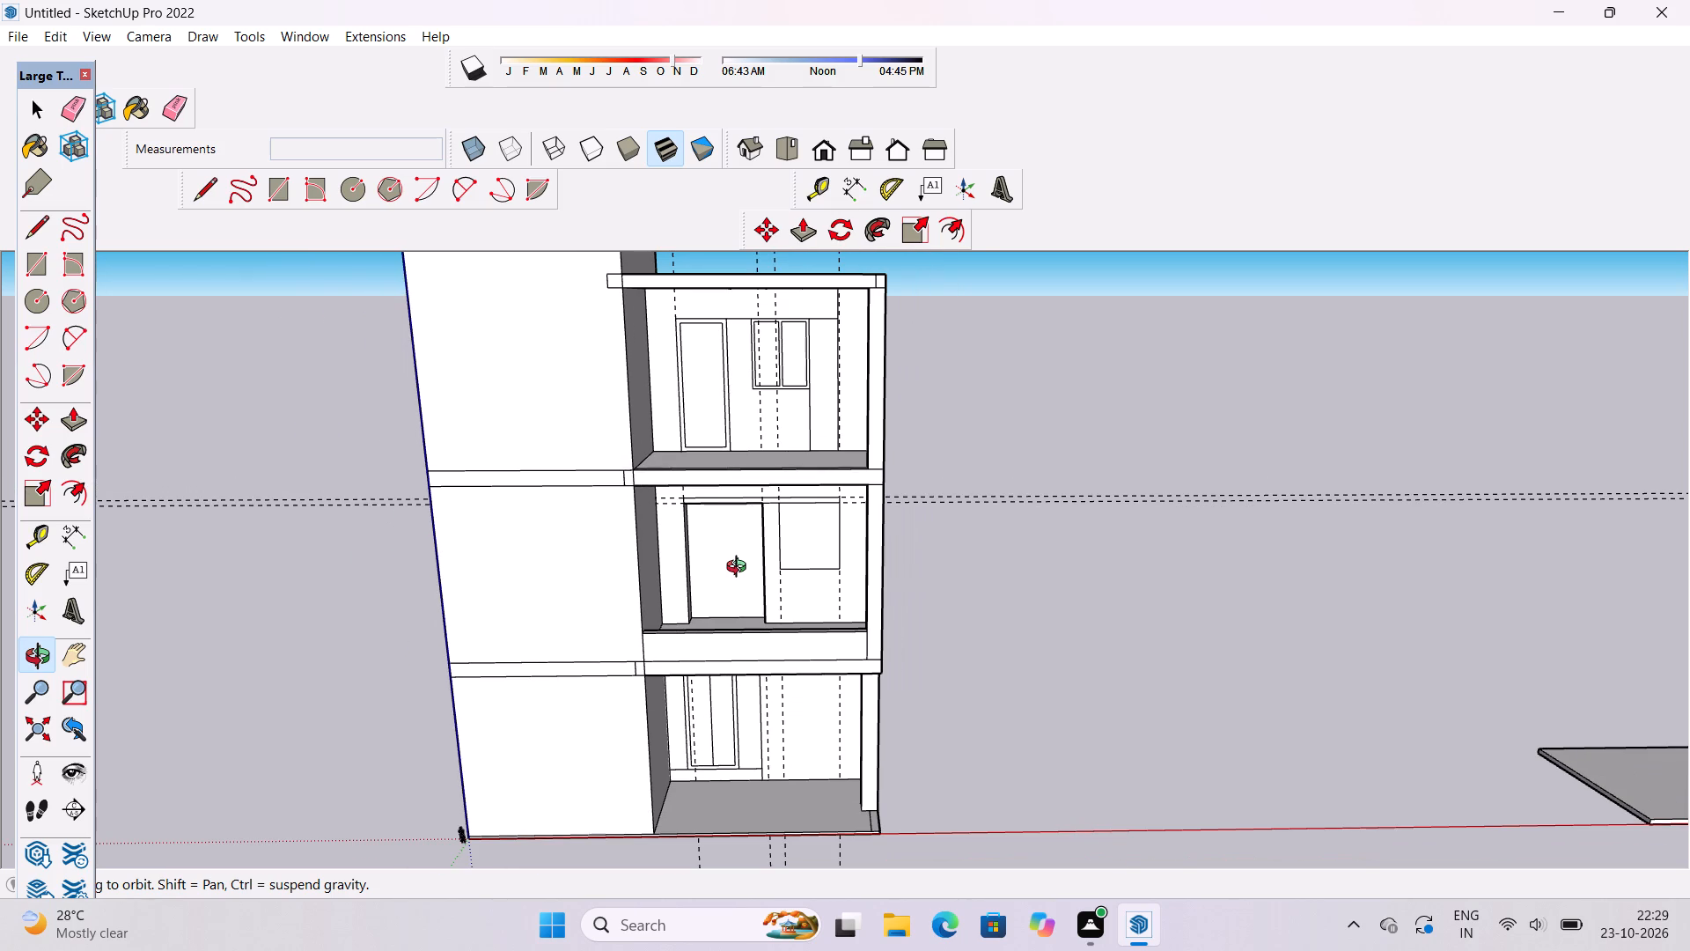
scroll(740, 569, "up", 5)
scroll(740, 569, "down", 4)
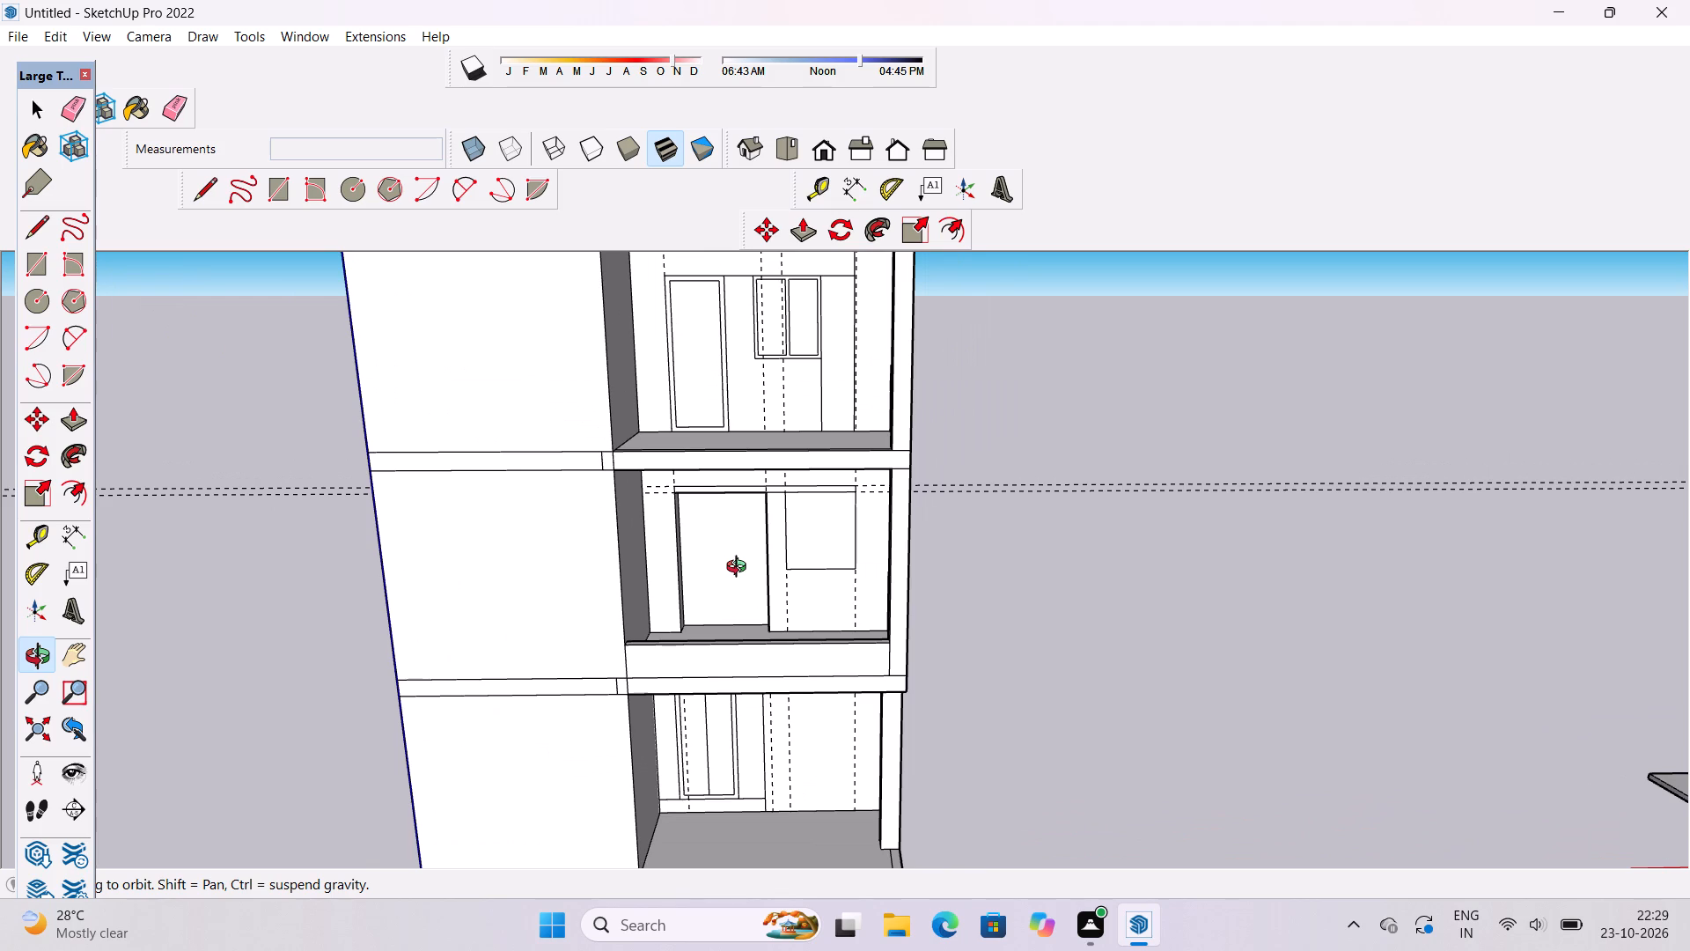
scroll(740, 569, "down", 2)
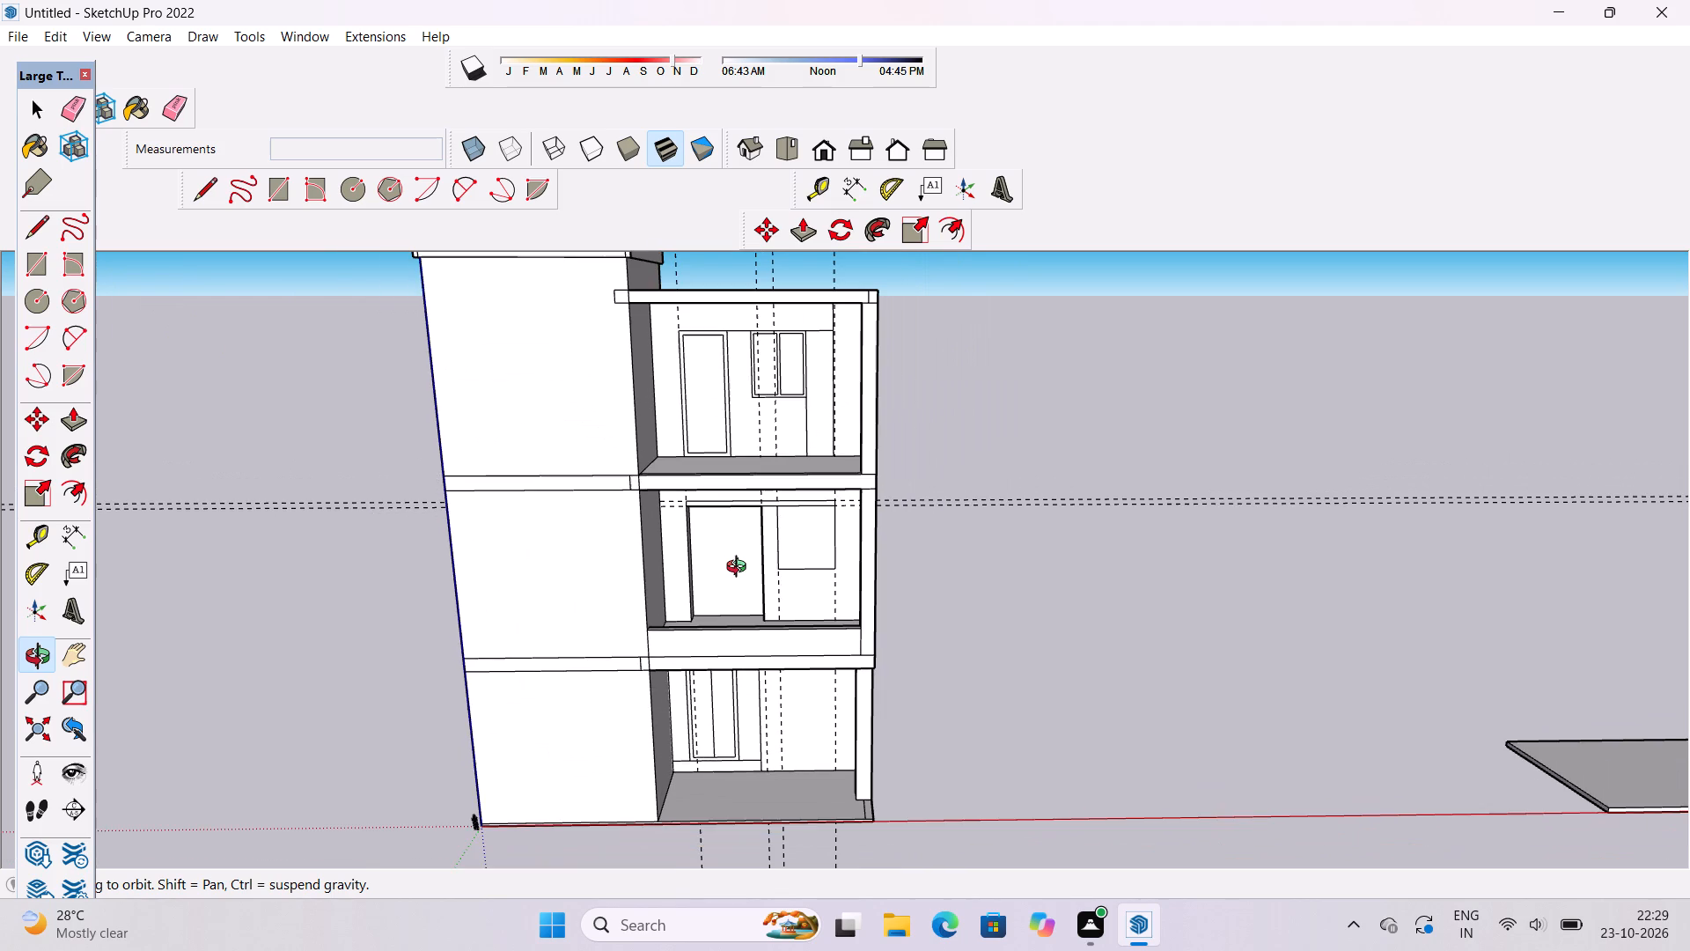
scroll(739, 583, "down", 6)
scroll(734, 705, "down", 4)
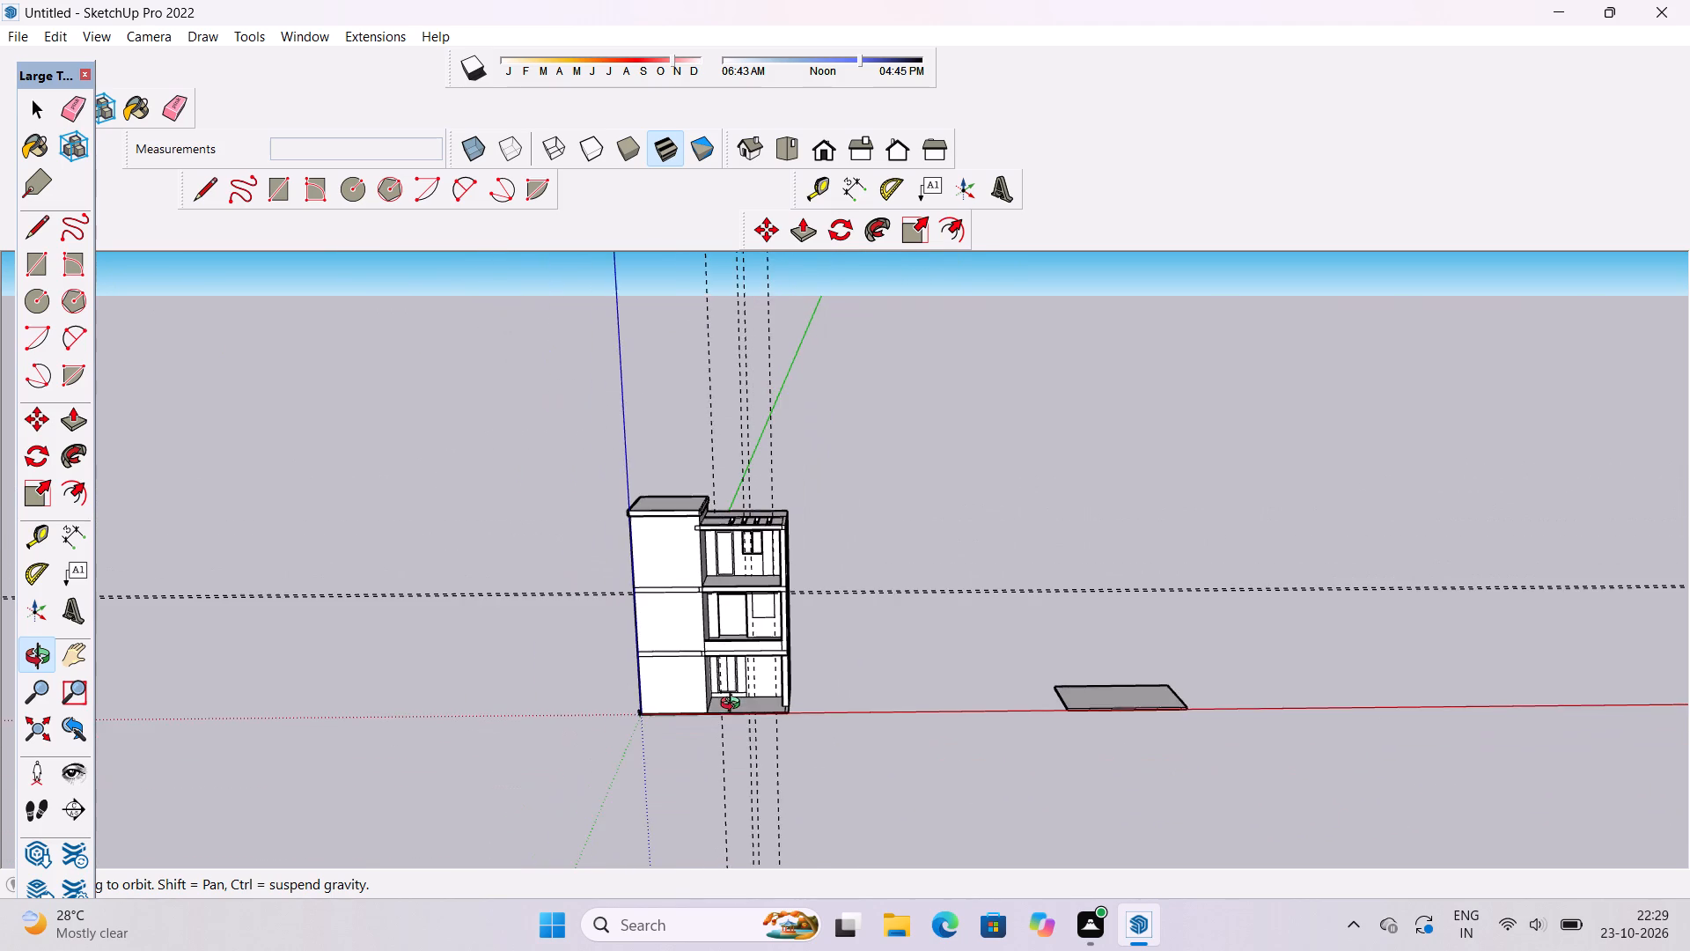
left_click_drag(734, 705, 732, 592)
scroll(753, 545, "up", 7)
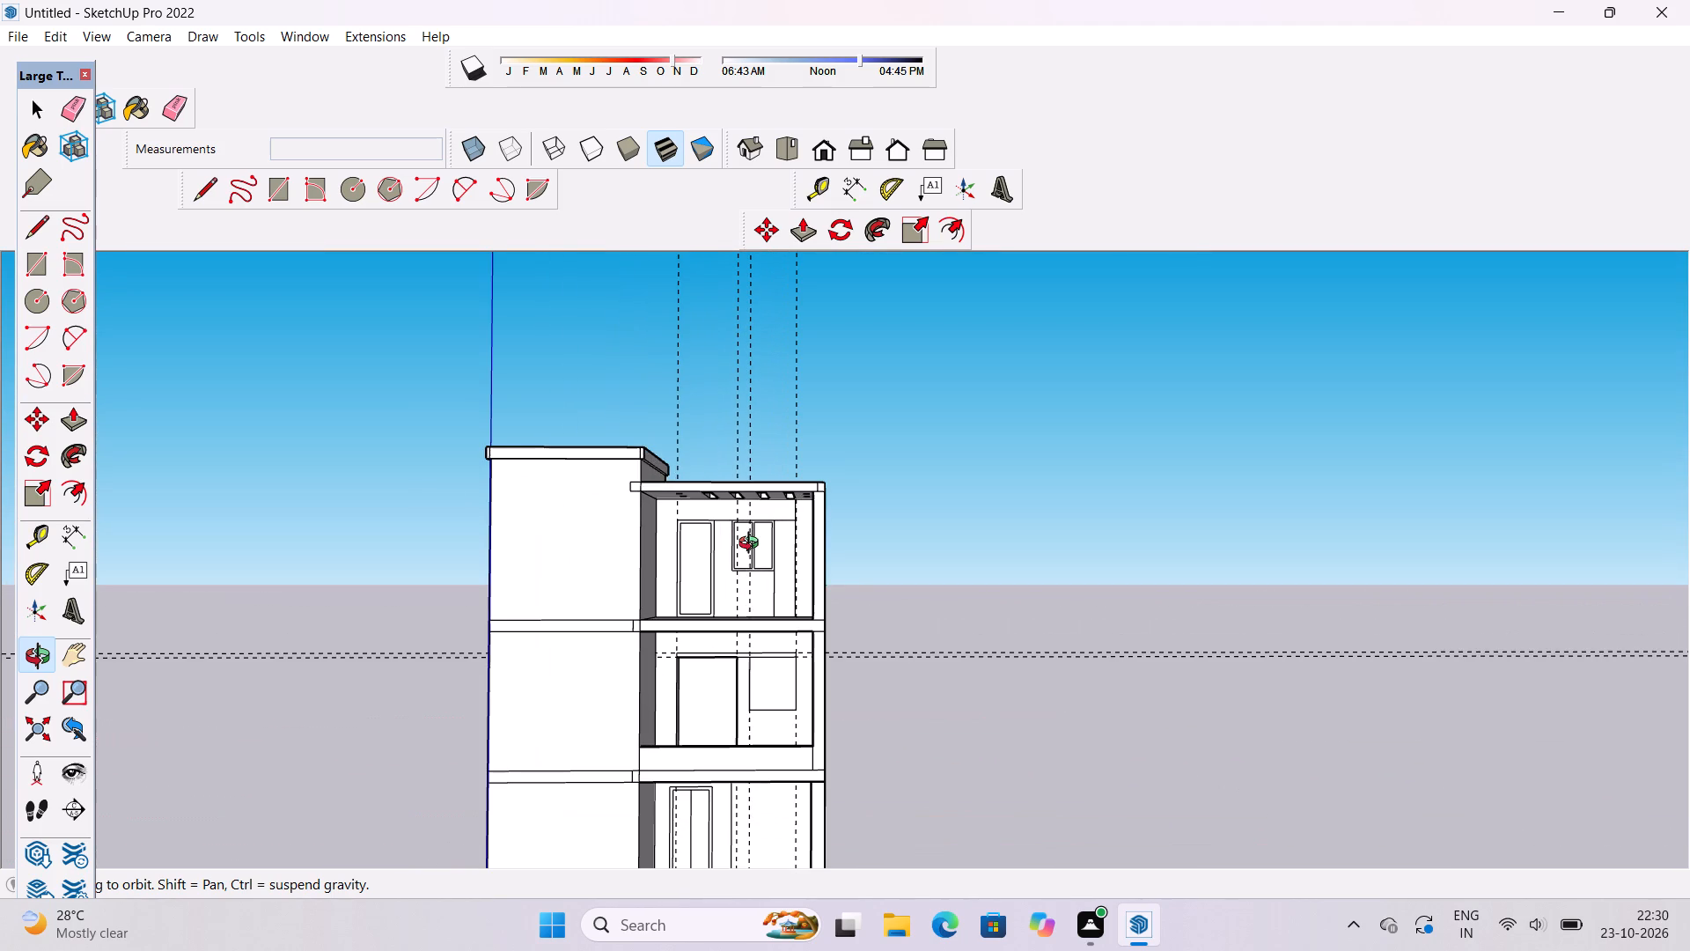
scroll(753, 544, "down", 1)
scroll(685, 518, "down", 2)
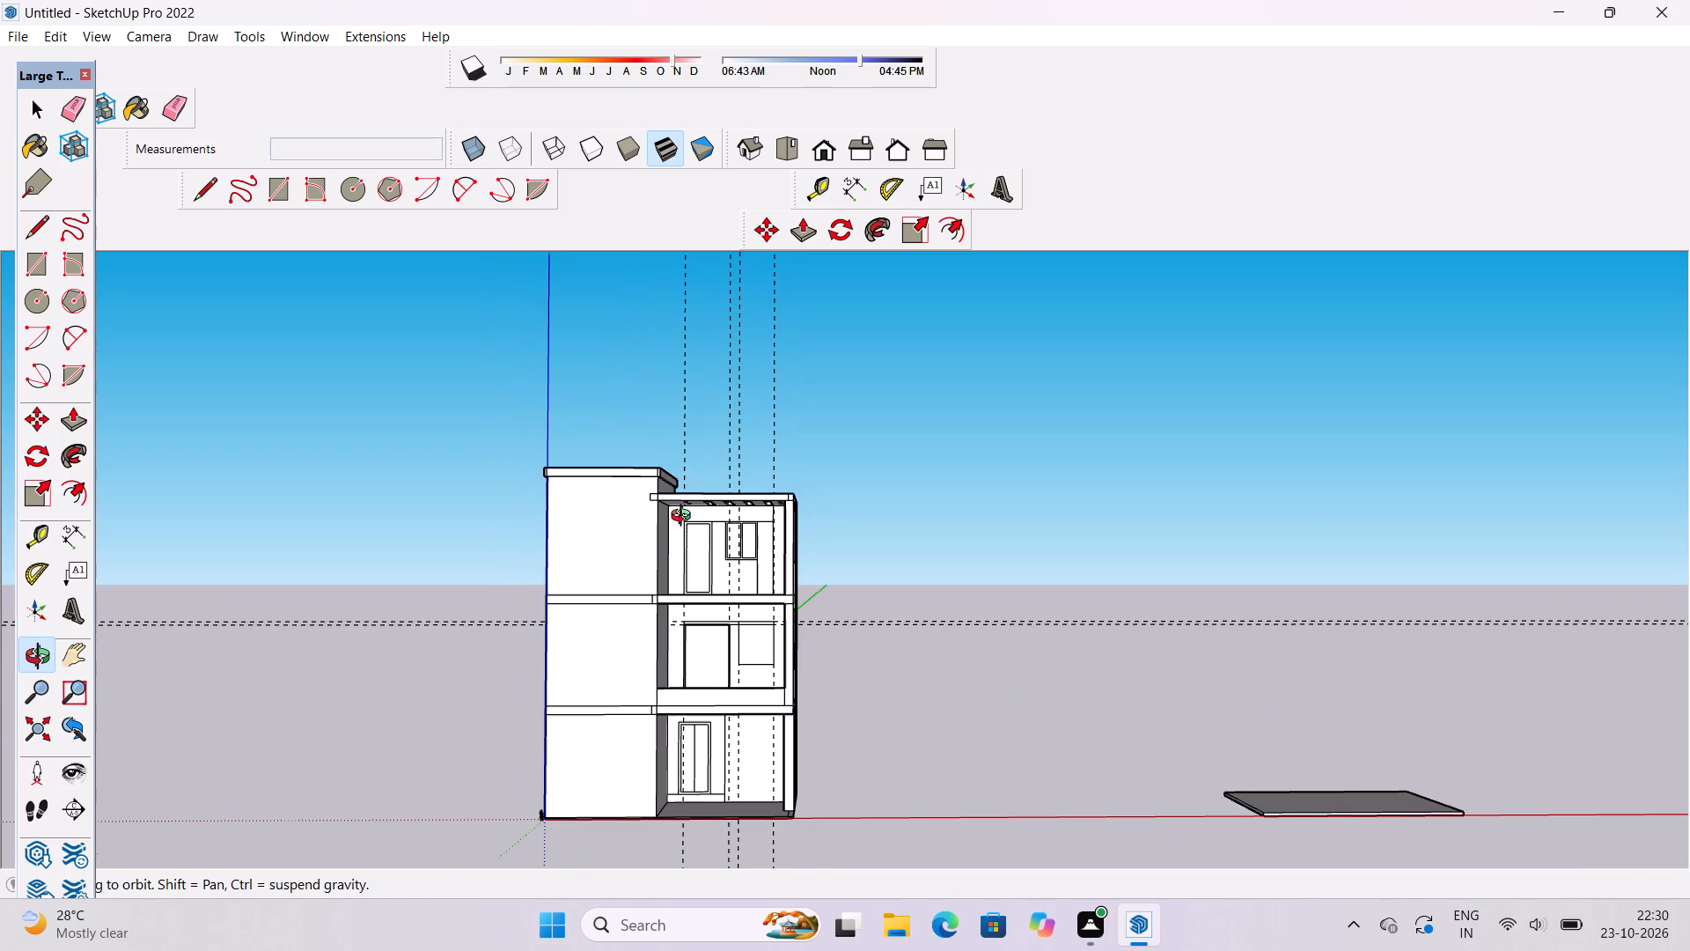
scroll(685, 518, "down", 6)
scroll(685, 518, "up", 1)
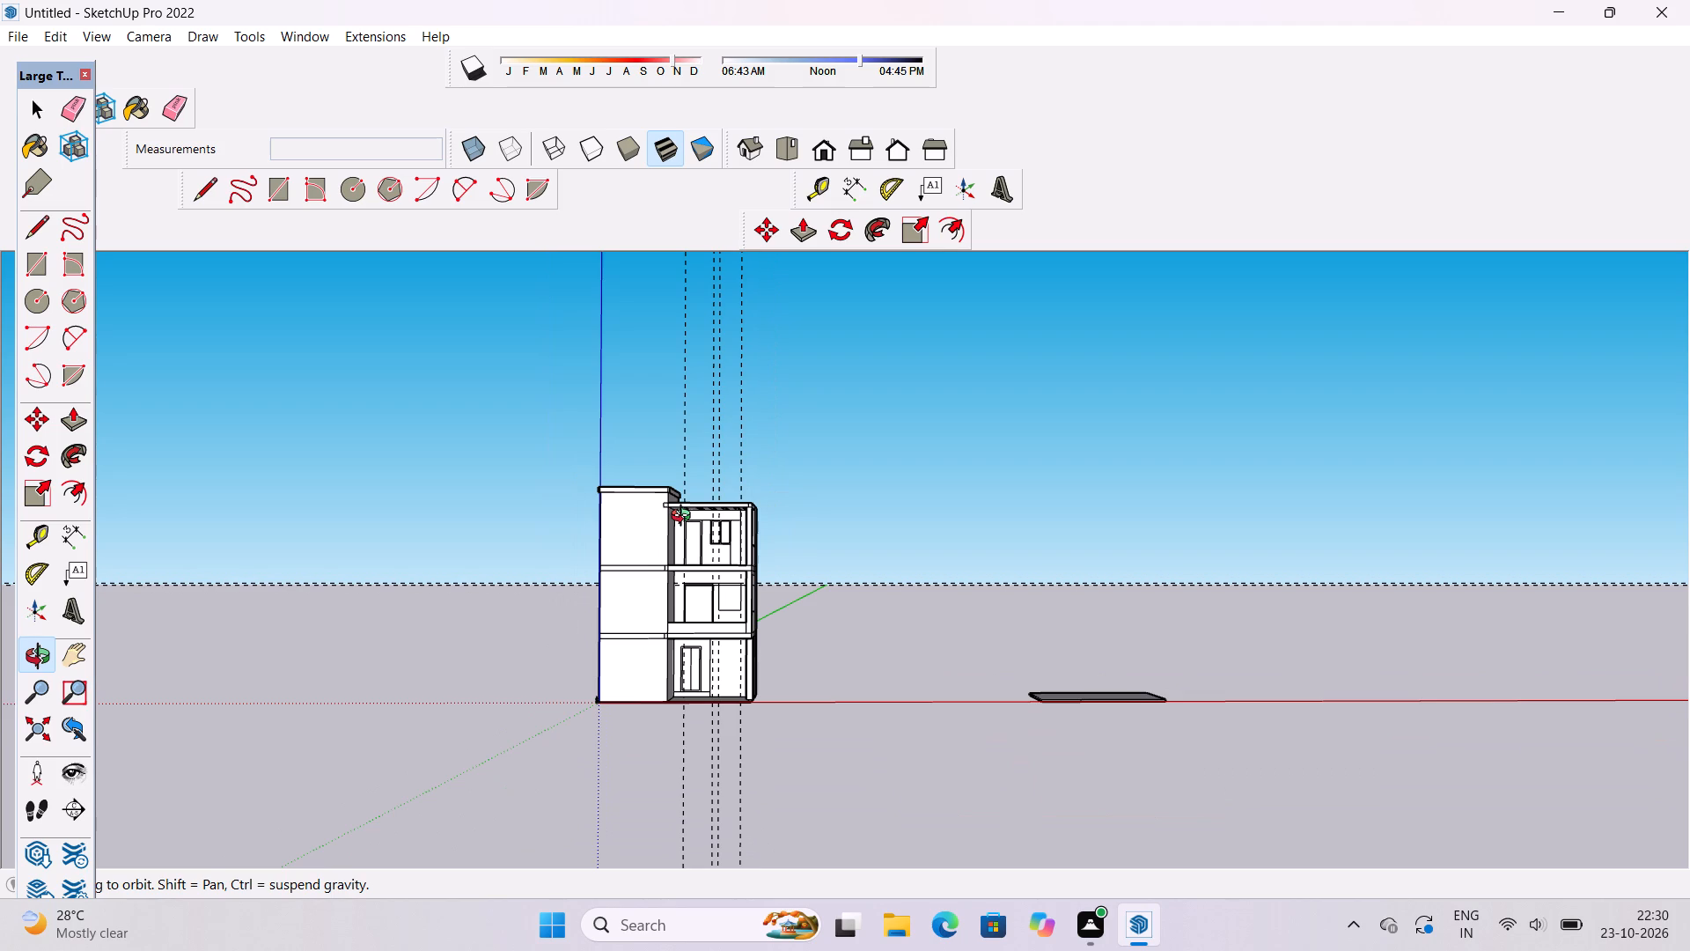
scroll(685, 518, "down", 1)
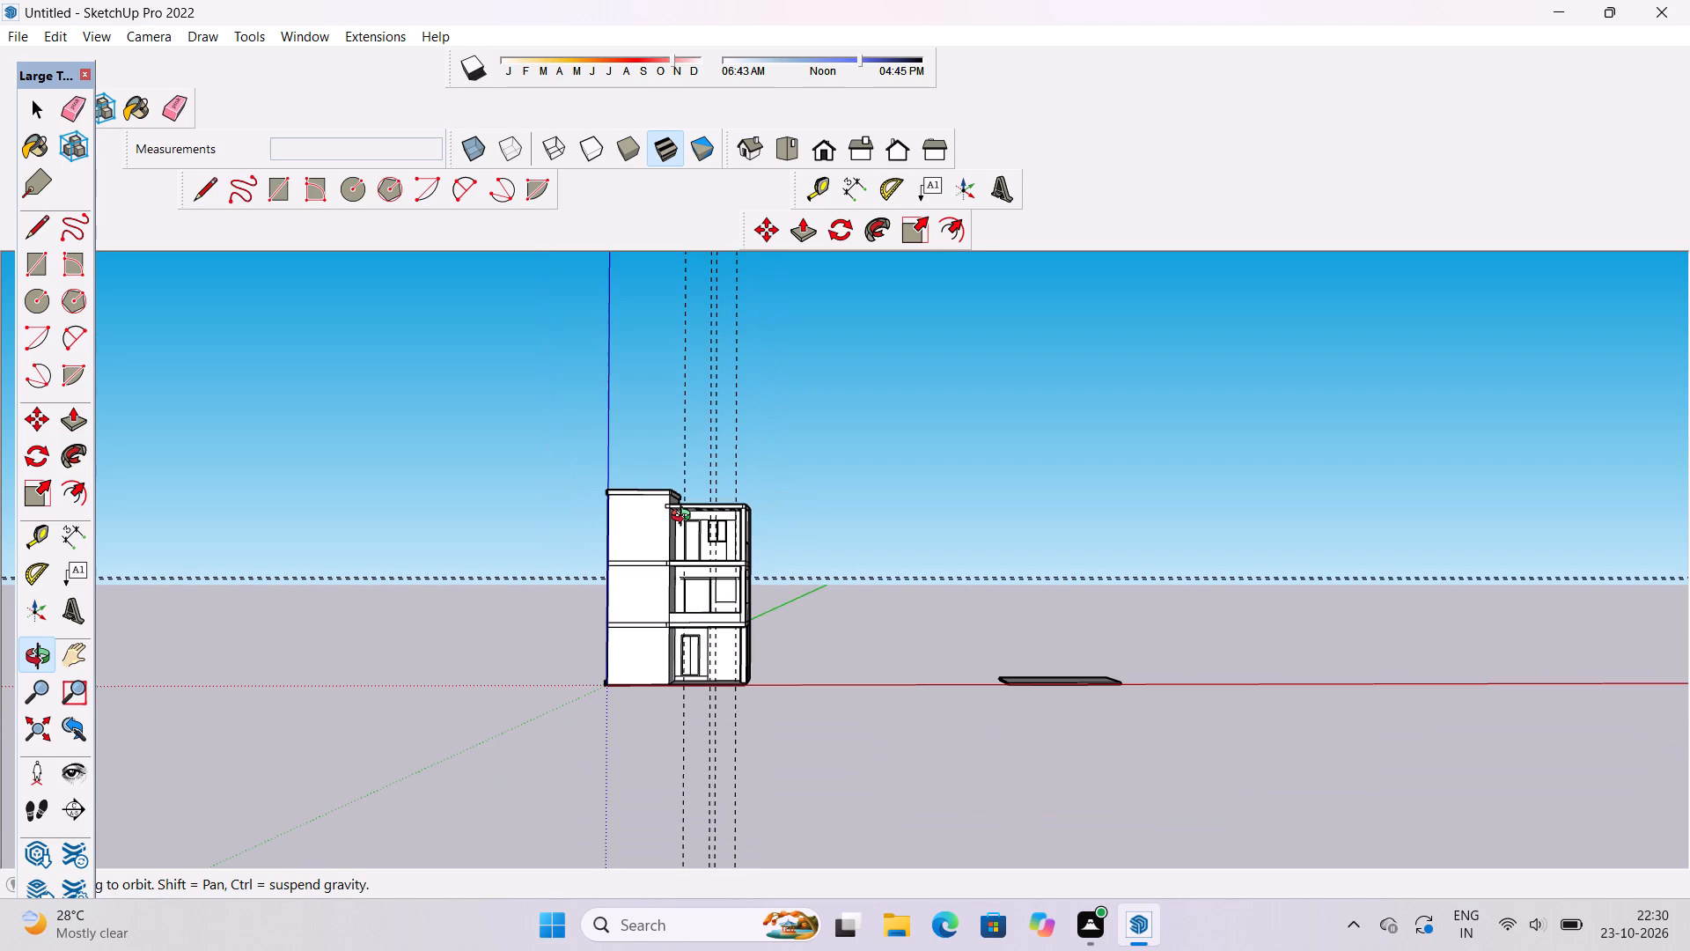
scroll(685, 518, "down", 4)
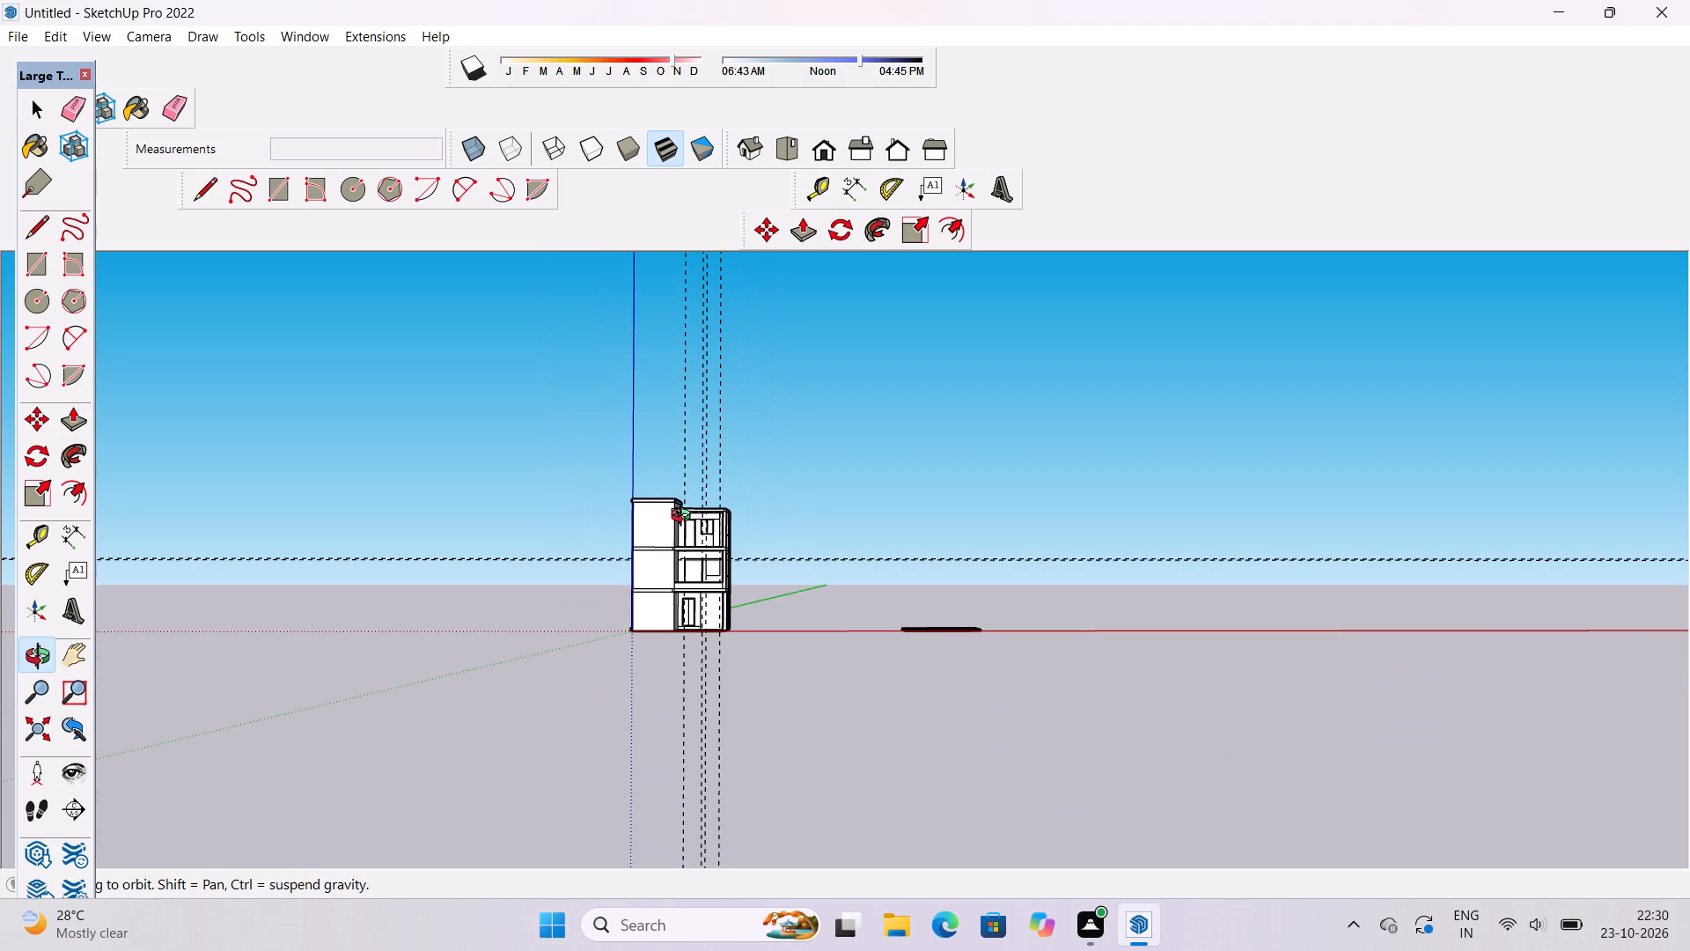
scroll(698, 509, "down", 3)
Examine the whole three-storey front facade and the middle-storey balcony where its floor slab meets the side wall.
left_click_drag(707, 521, 735, 662)
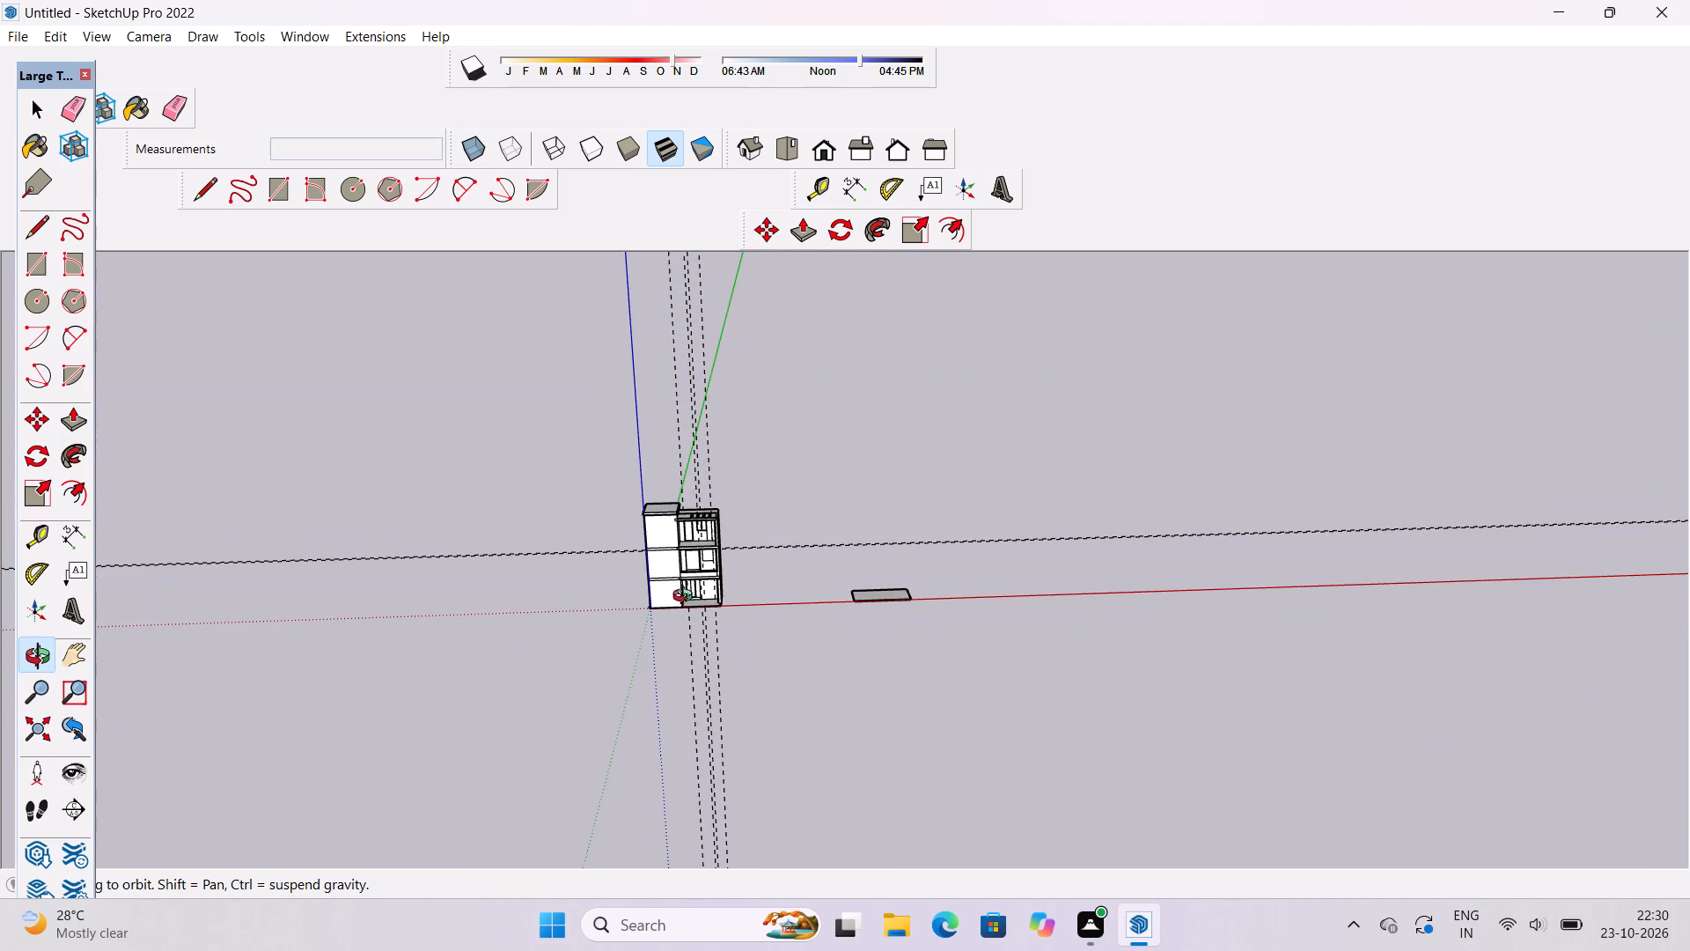
scroll(650, 547, "up", 4)
left_click_drag(653, 542, 713, 646, "shift")
left_click_drag(718, 667, 687, 588)
scroll(743, 633, "up", 8)
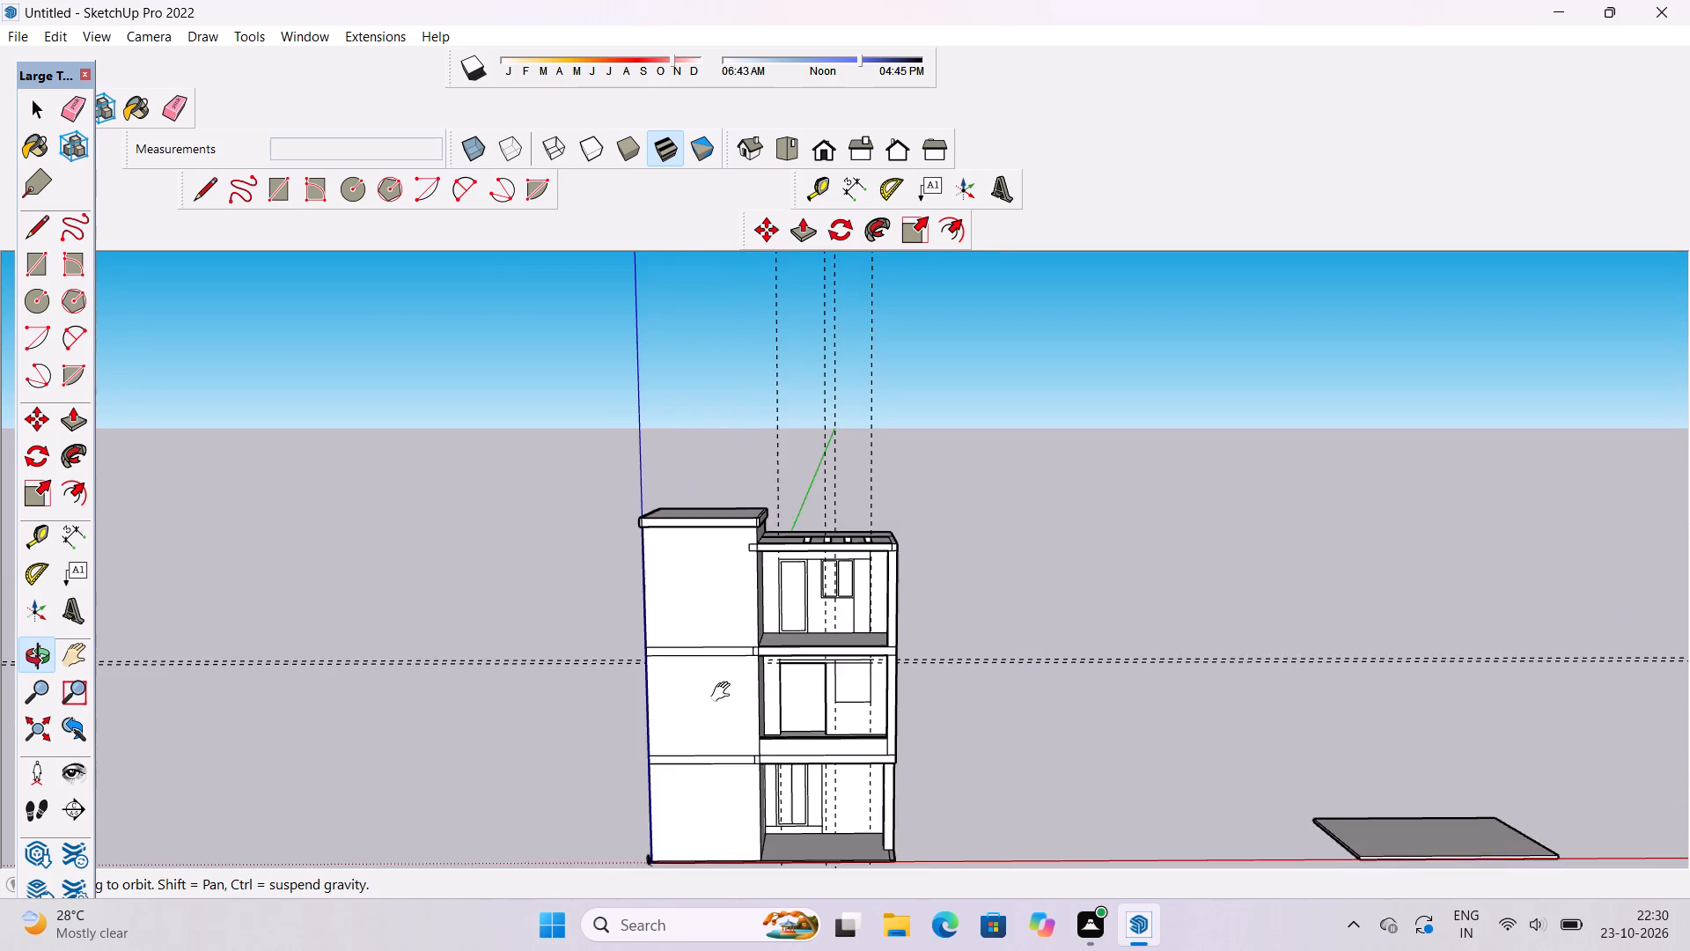
left_click_drag(705, 704, 703, 586, "shift")
scroll(761, 570, "up", 8, "shift")
left_click_drag(792, 548, 716, 552, "shift")
scroll(709, 552, "down", 4)
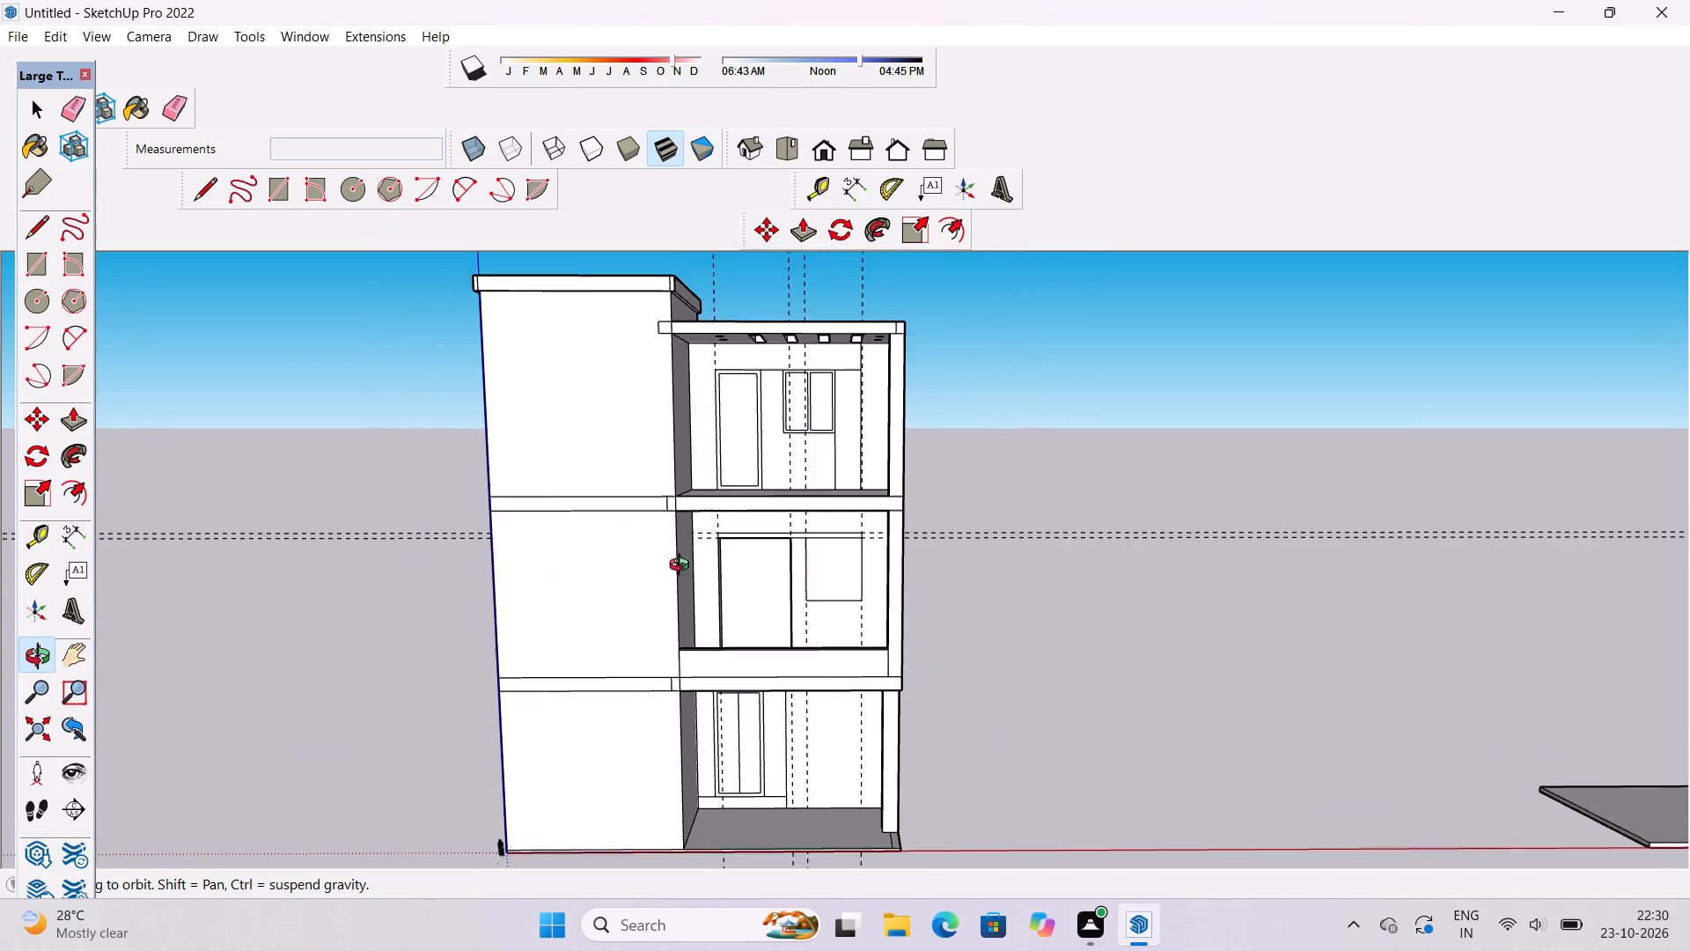
left_click_drag(681, 581, 690, 627)
scroll(680, 678, "up", 3)
left_click(684, 671, "shift")
left_click_drag(689, 729, 689, 702)
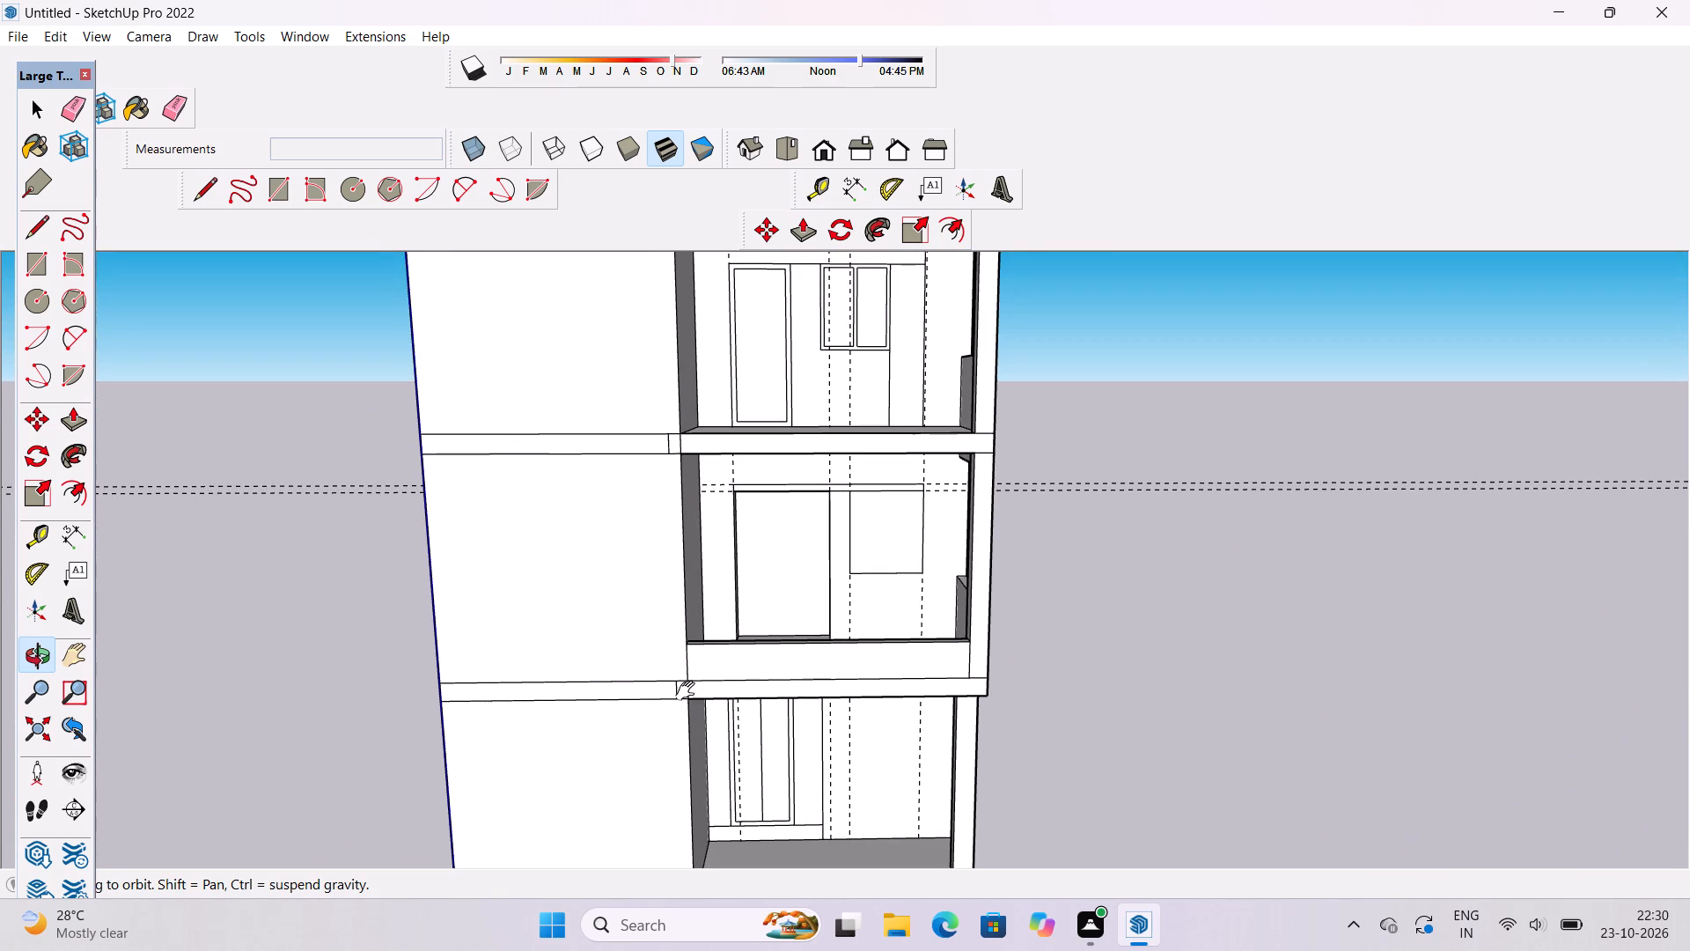
scroll(698, 697, "up", 3, "shift")
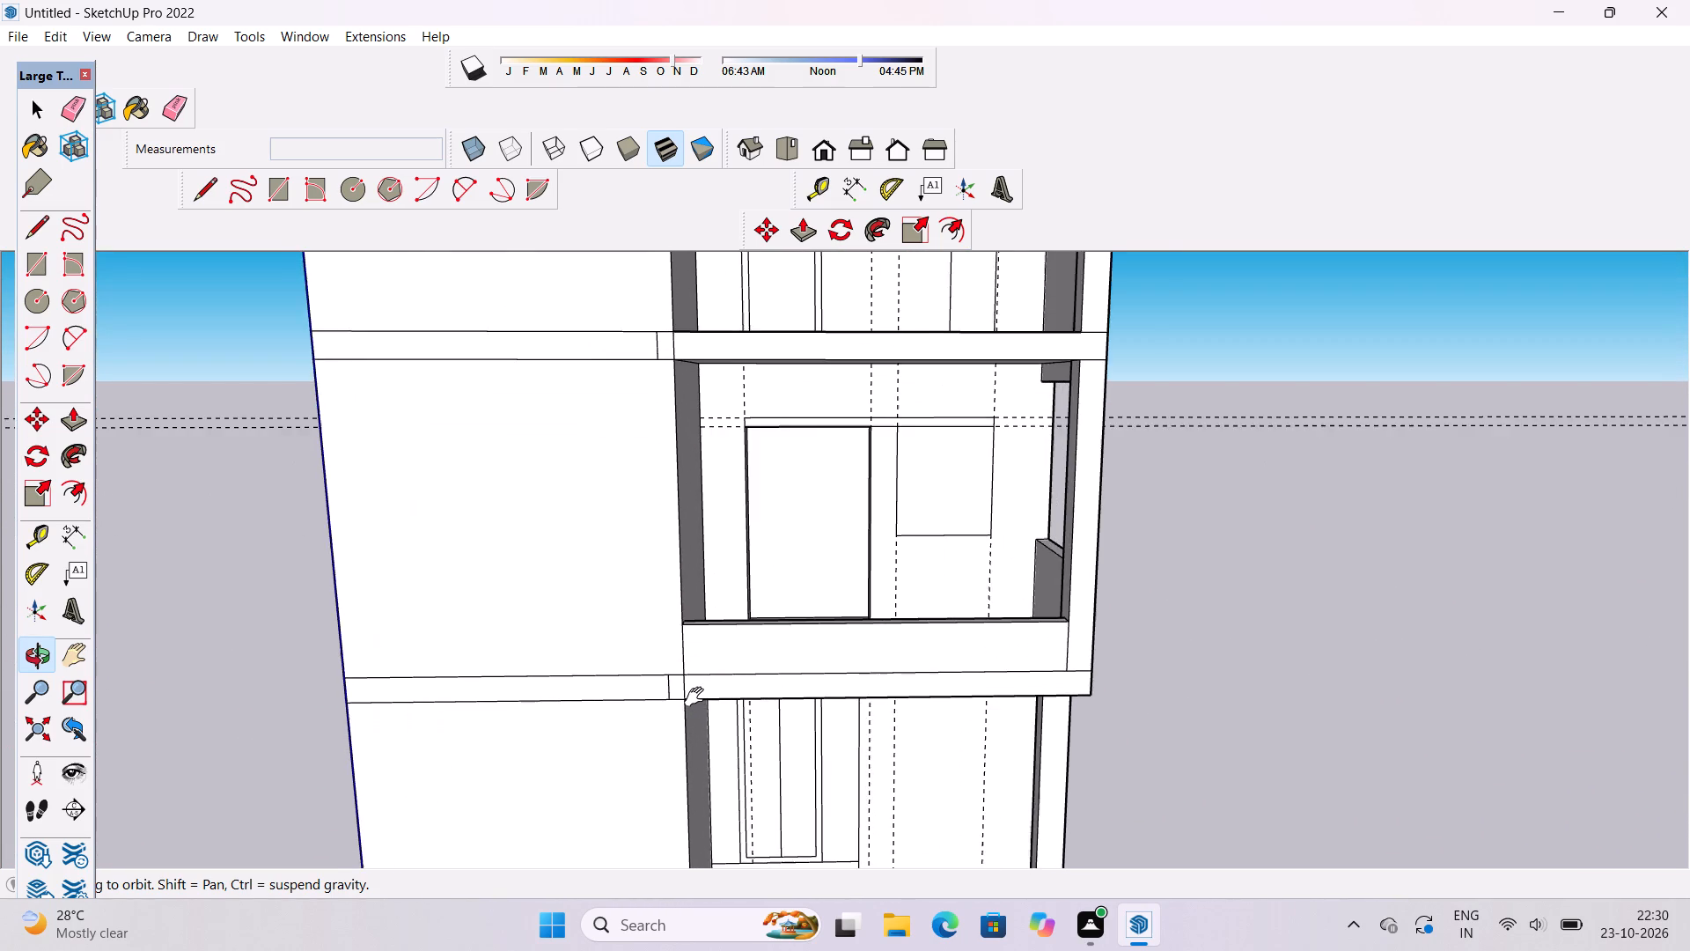
scroll(698, 697, "up", 1, "shift")
scroll(698, 697, "up", 1)
scroll(698, 697, "down", 5)
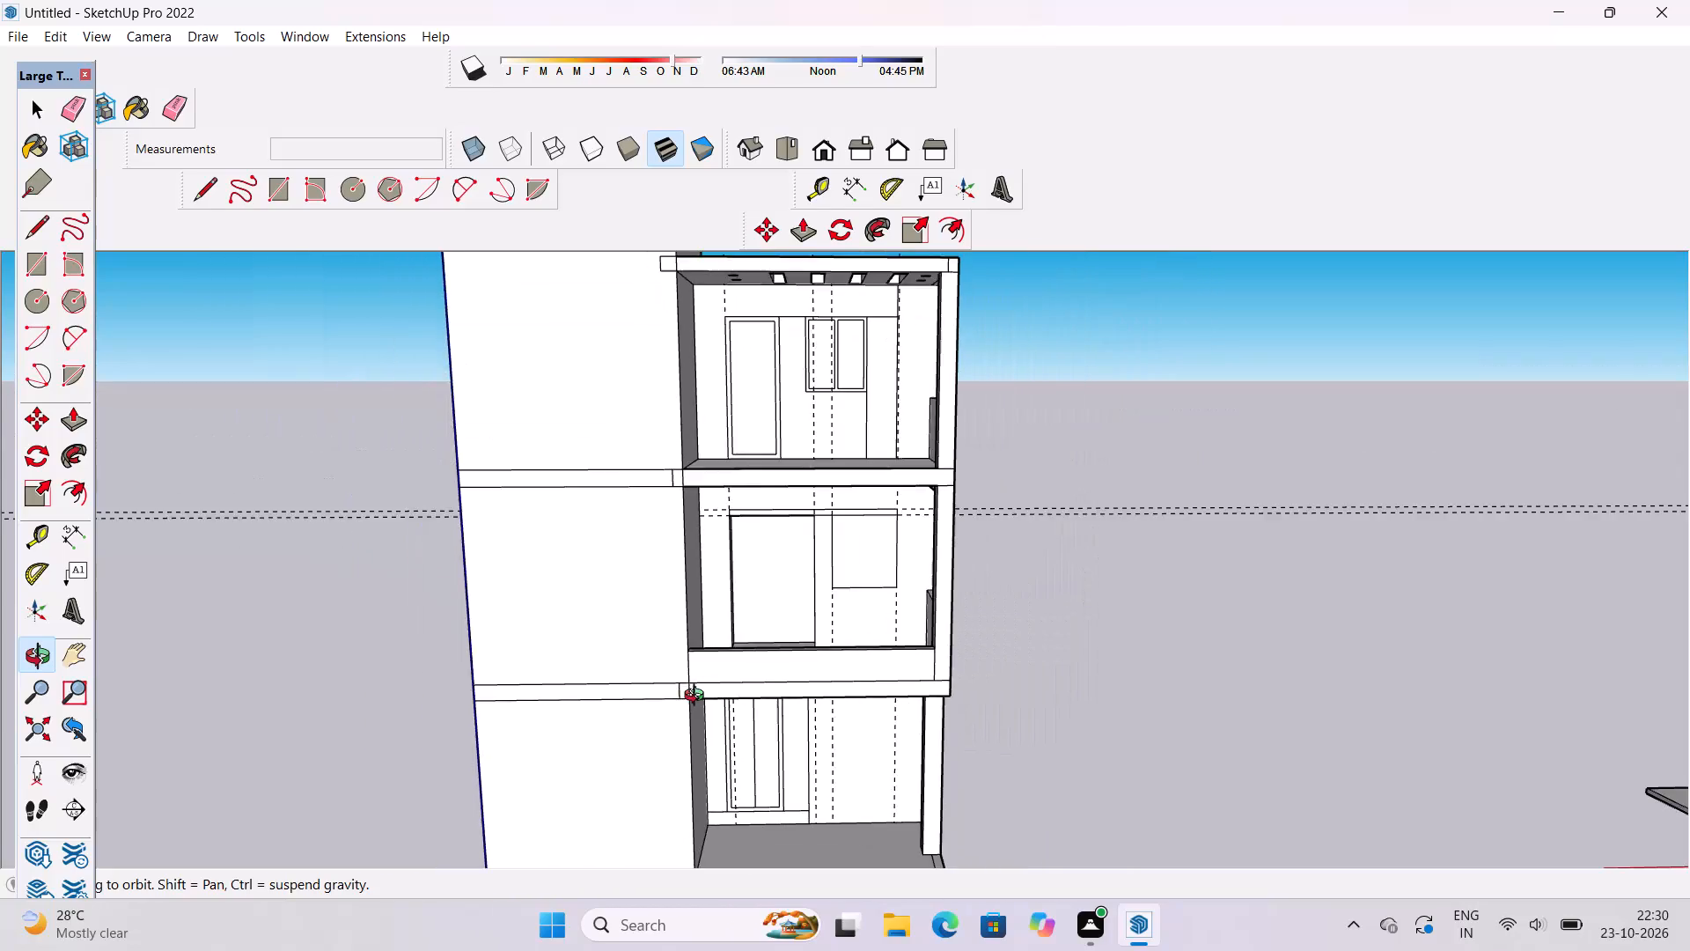
scroll(698, 697, "down", 6)
left_click(685, 694, "shift")
scroll(685, 699, "up", 2)
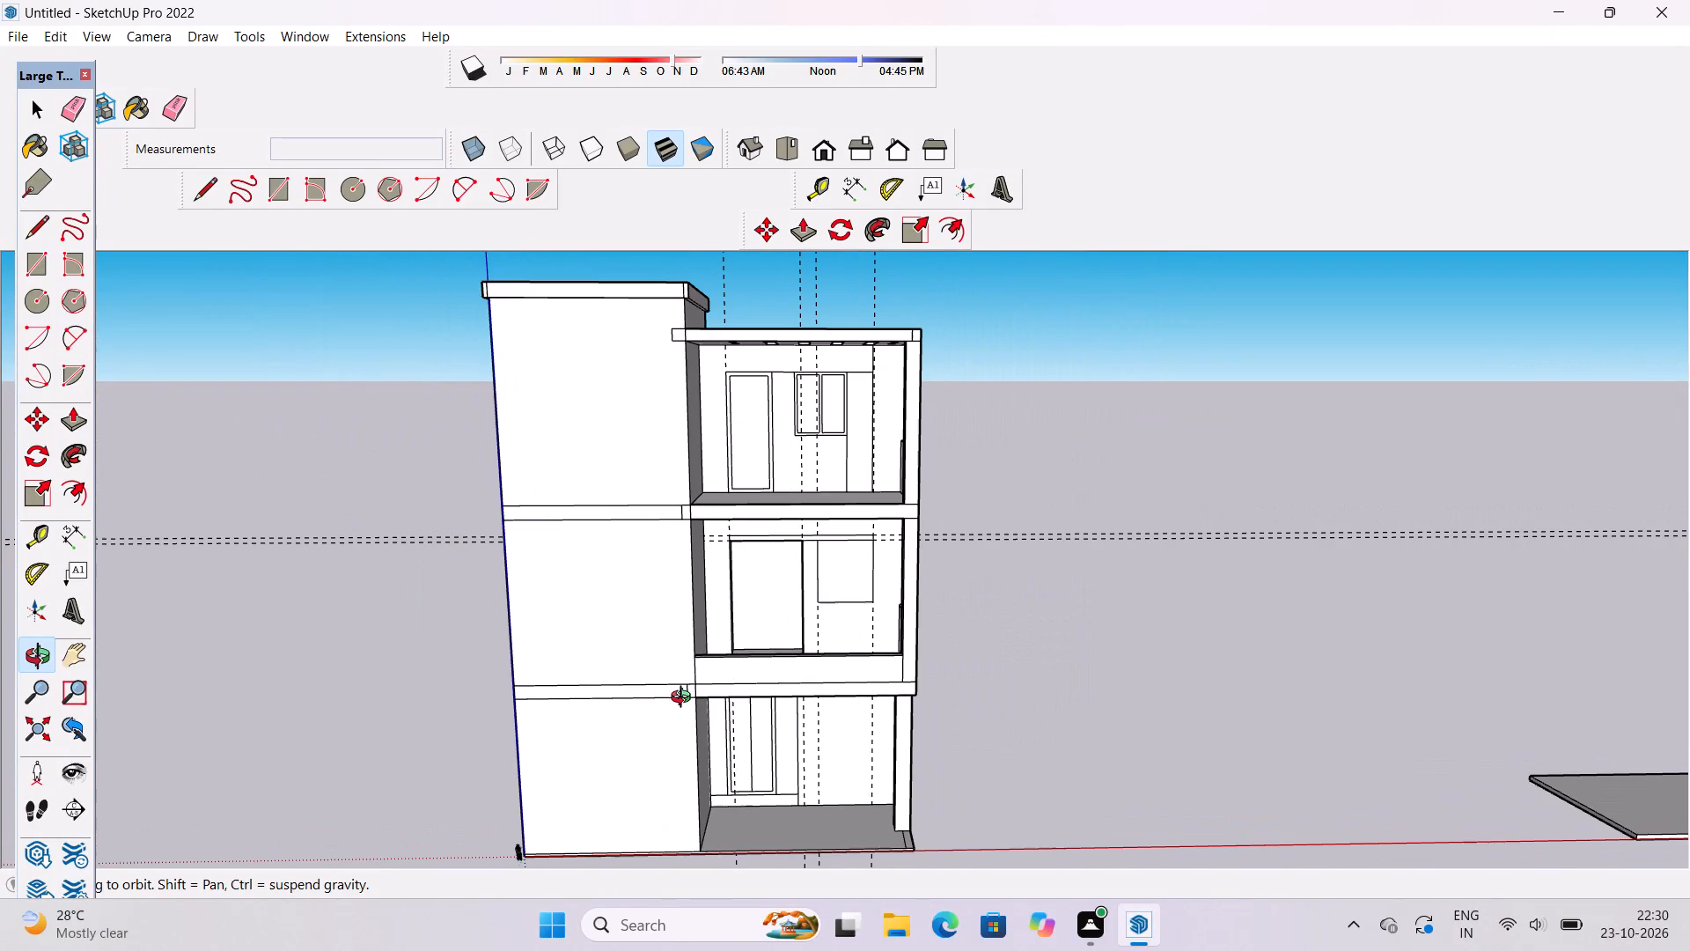
Examine the whole three-storey front facade, comparing the balcony openings on each storey.
scroll(685, 699, "down", 1)
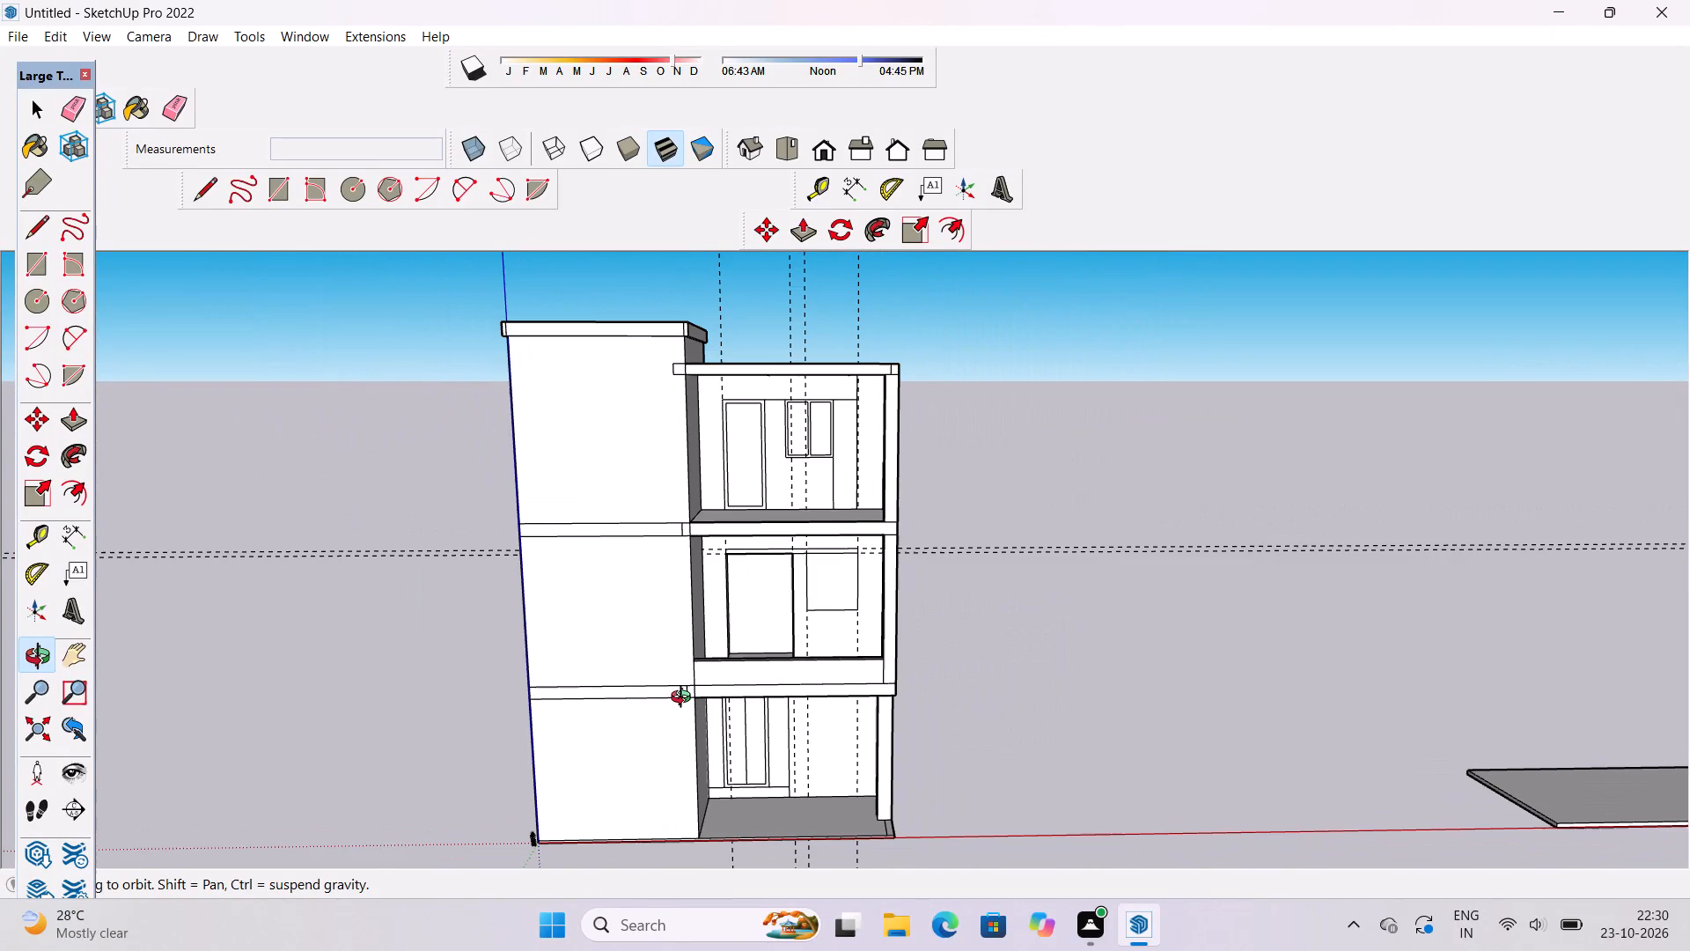
scroll(685, 699, "up", 1)
scroll(685, 699, "down", 3)
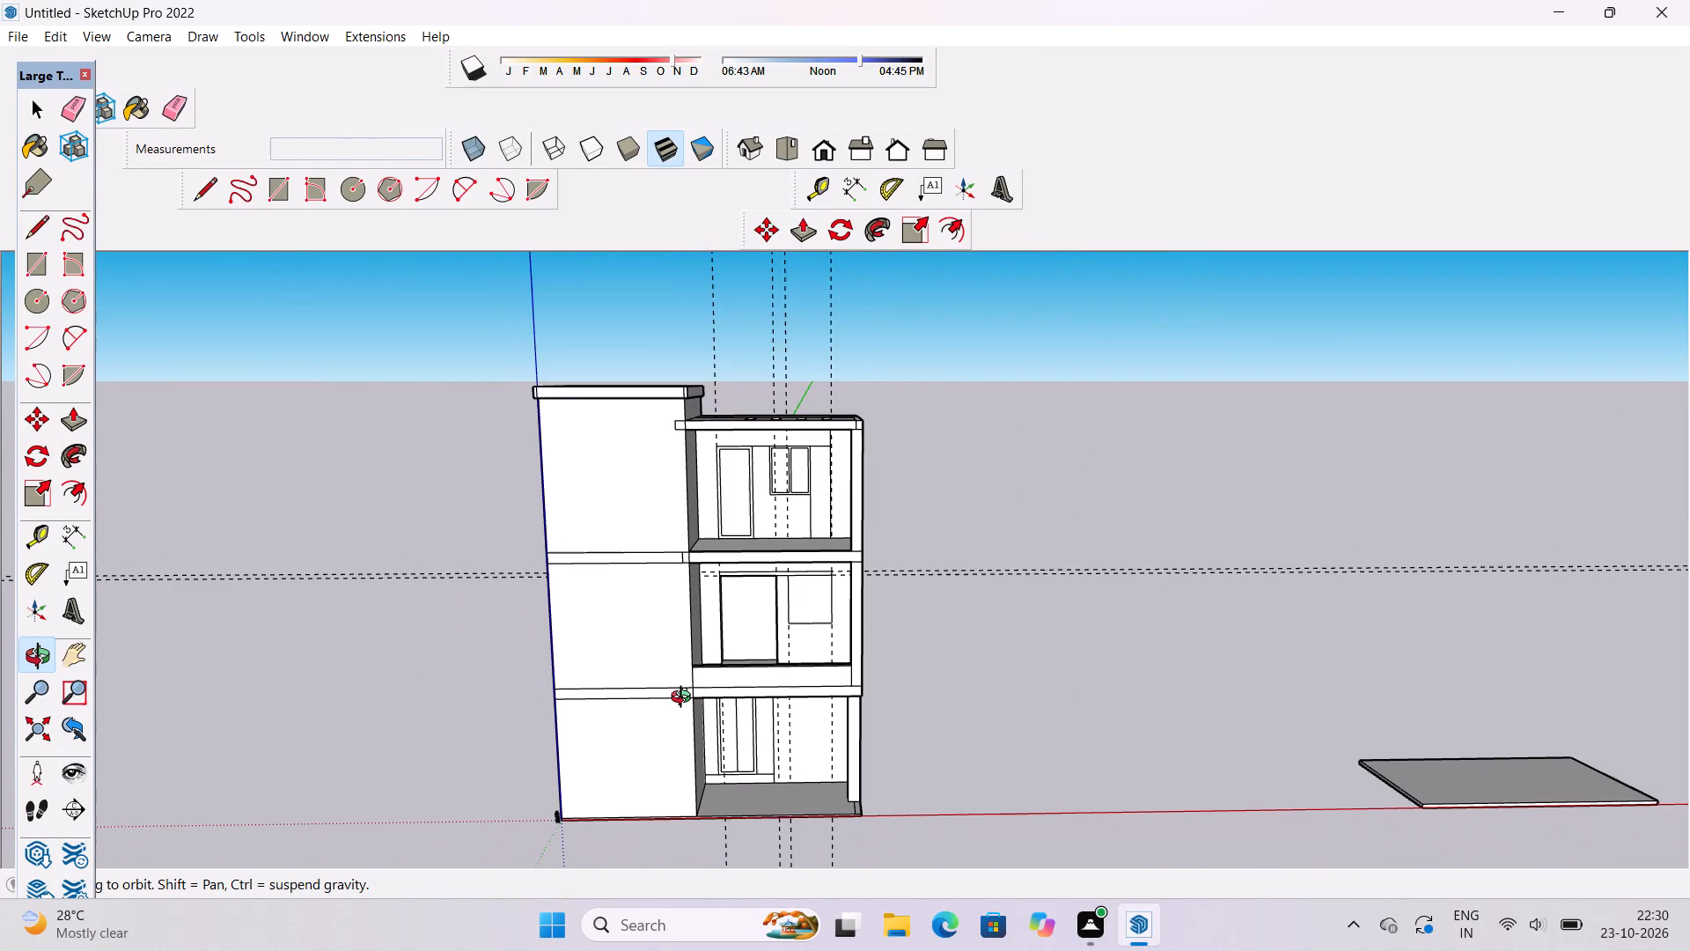
scroll(685, 699, "up", 2)
left_click(721, 651, "shift")
left_click_drag(723, 671, 726, 606, "shift")
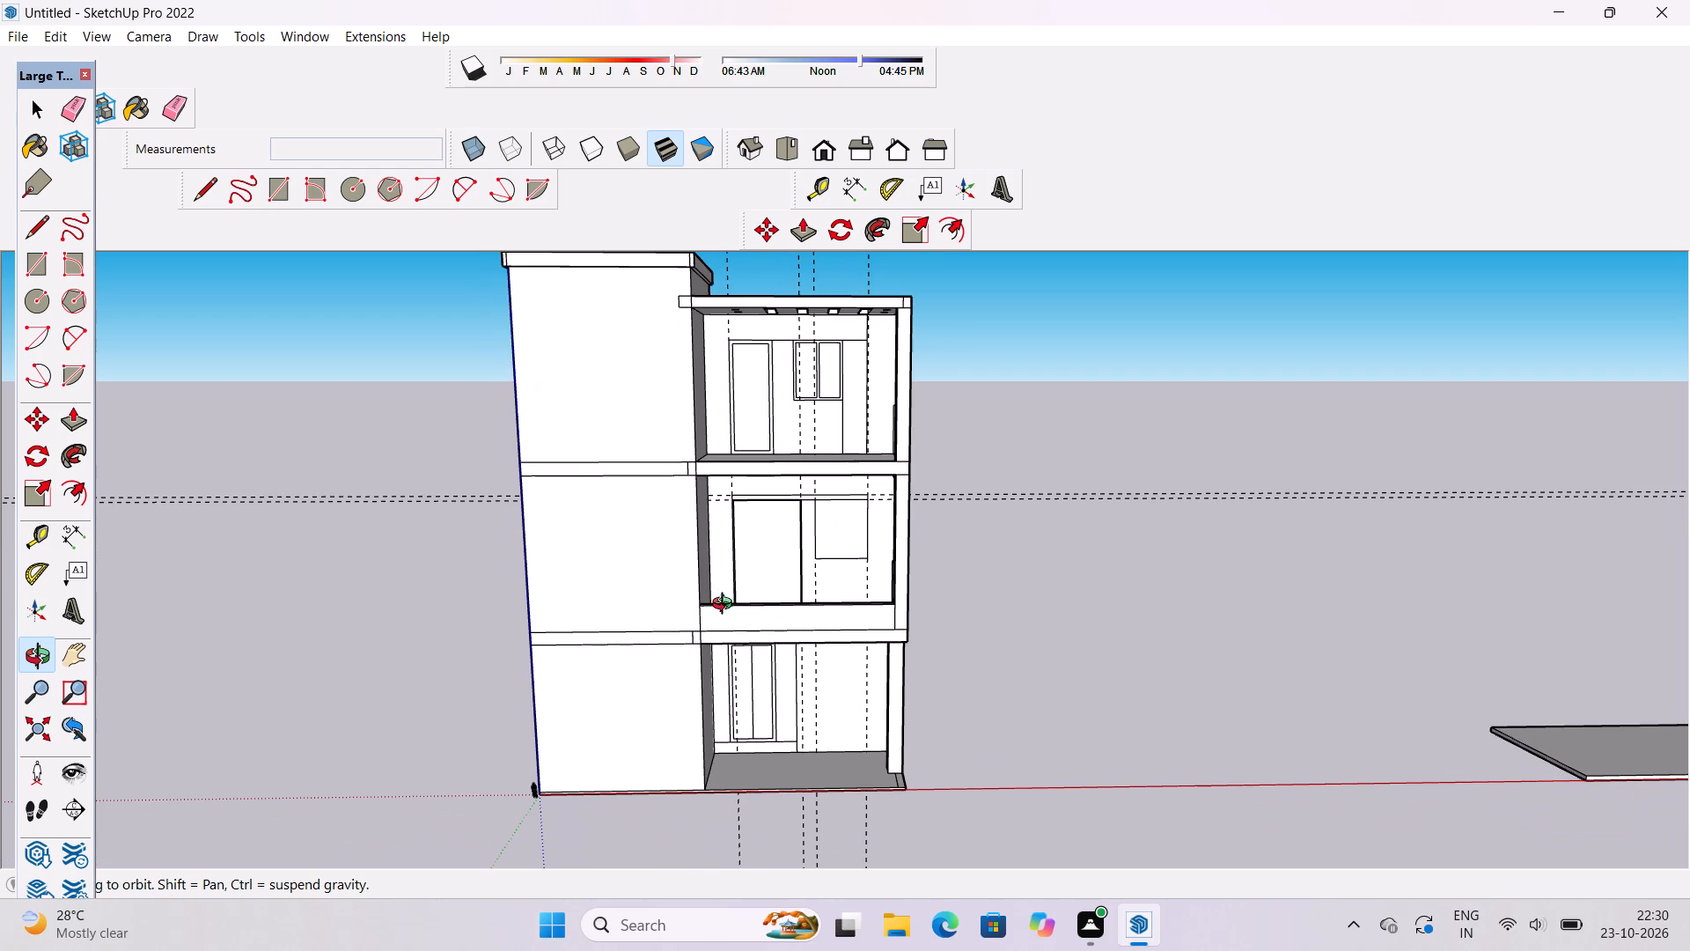
scroll(726, 606, "down", 3)
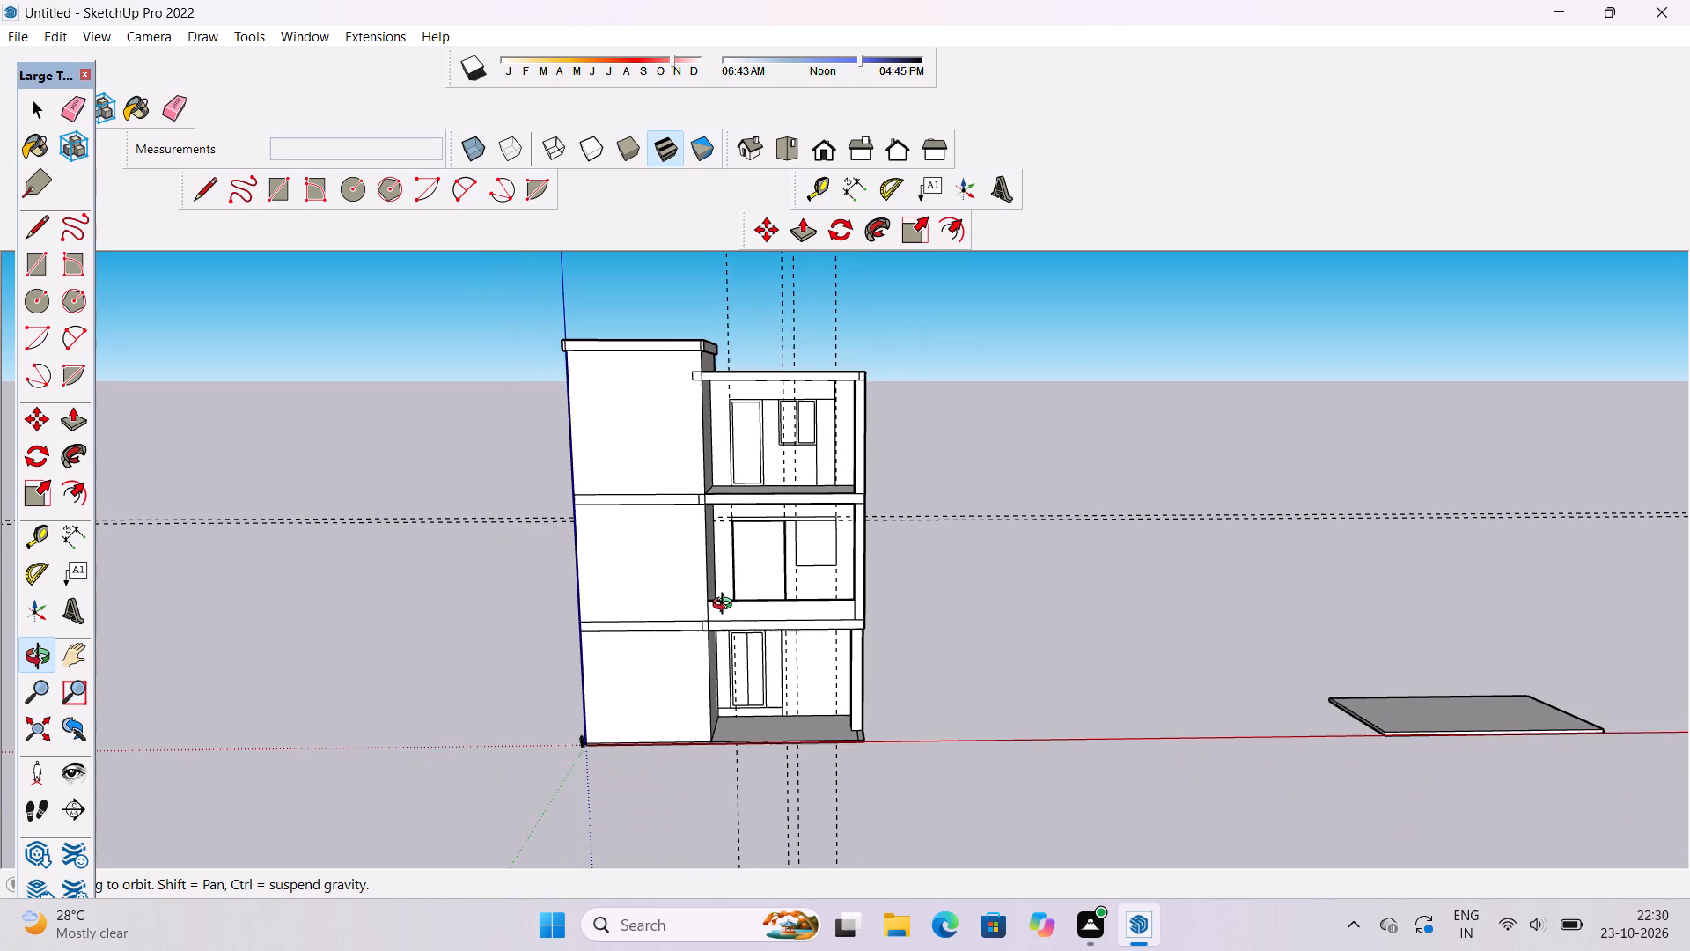
scroll(726, 606, "up", 4)
scroll(726, 606, "down", 1)
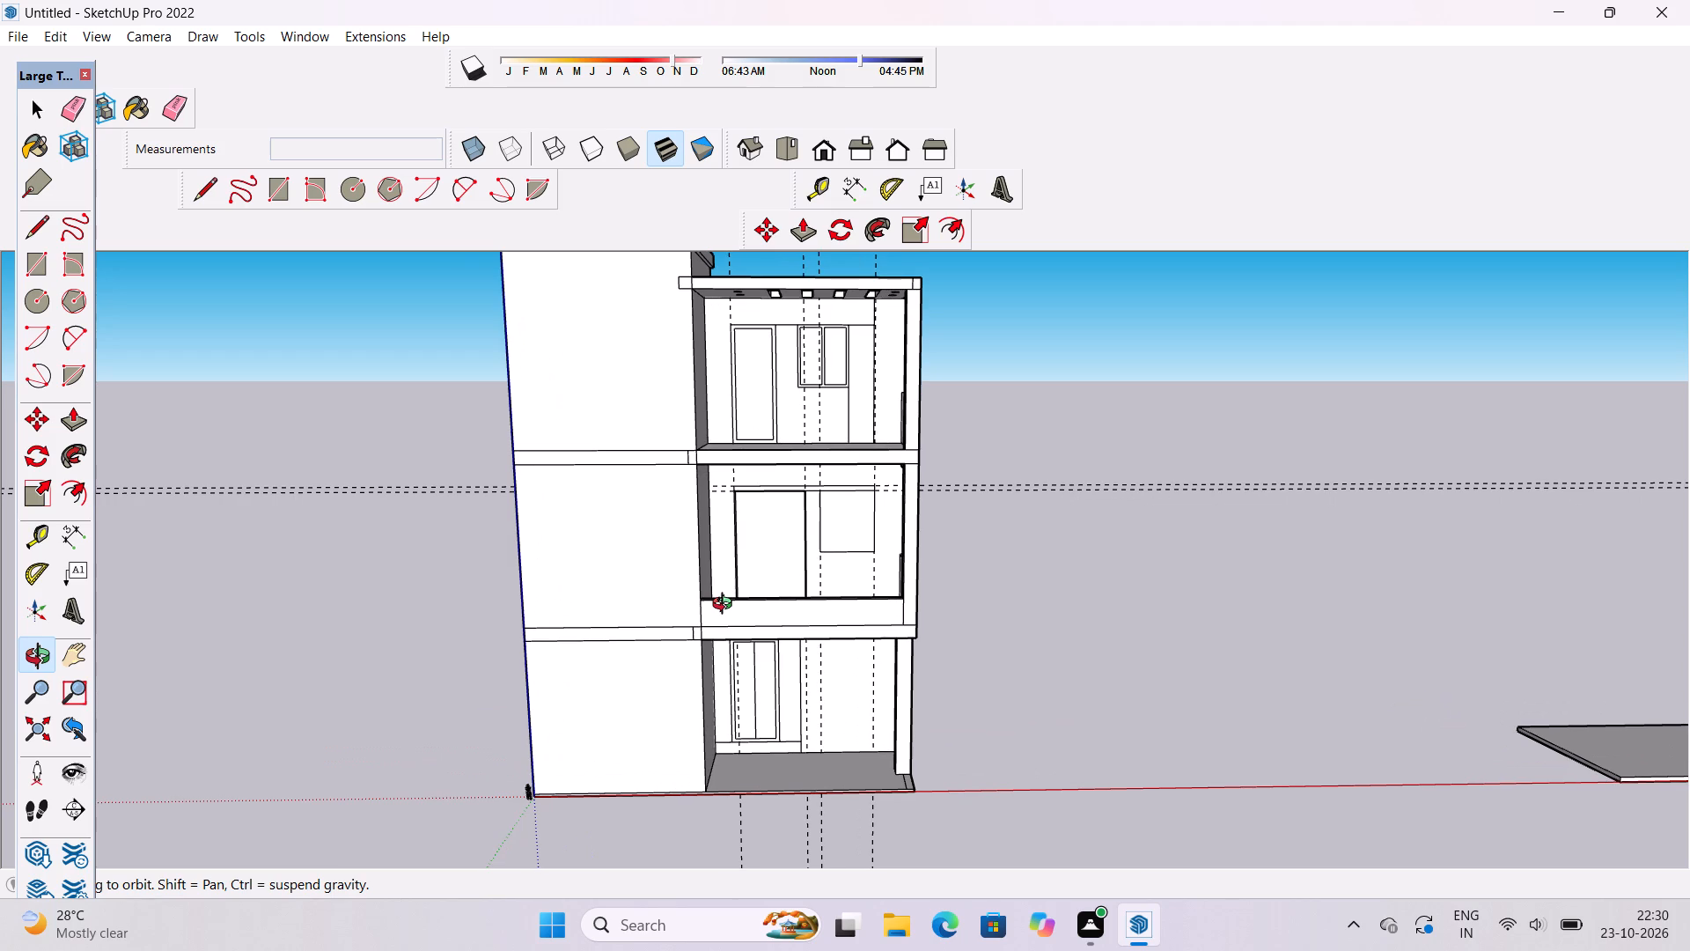
scroll(726, 606, "down", 2)
scroll(726, 606, "up", 3)
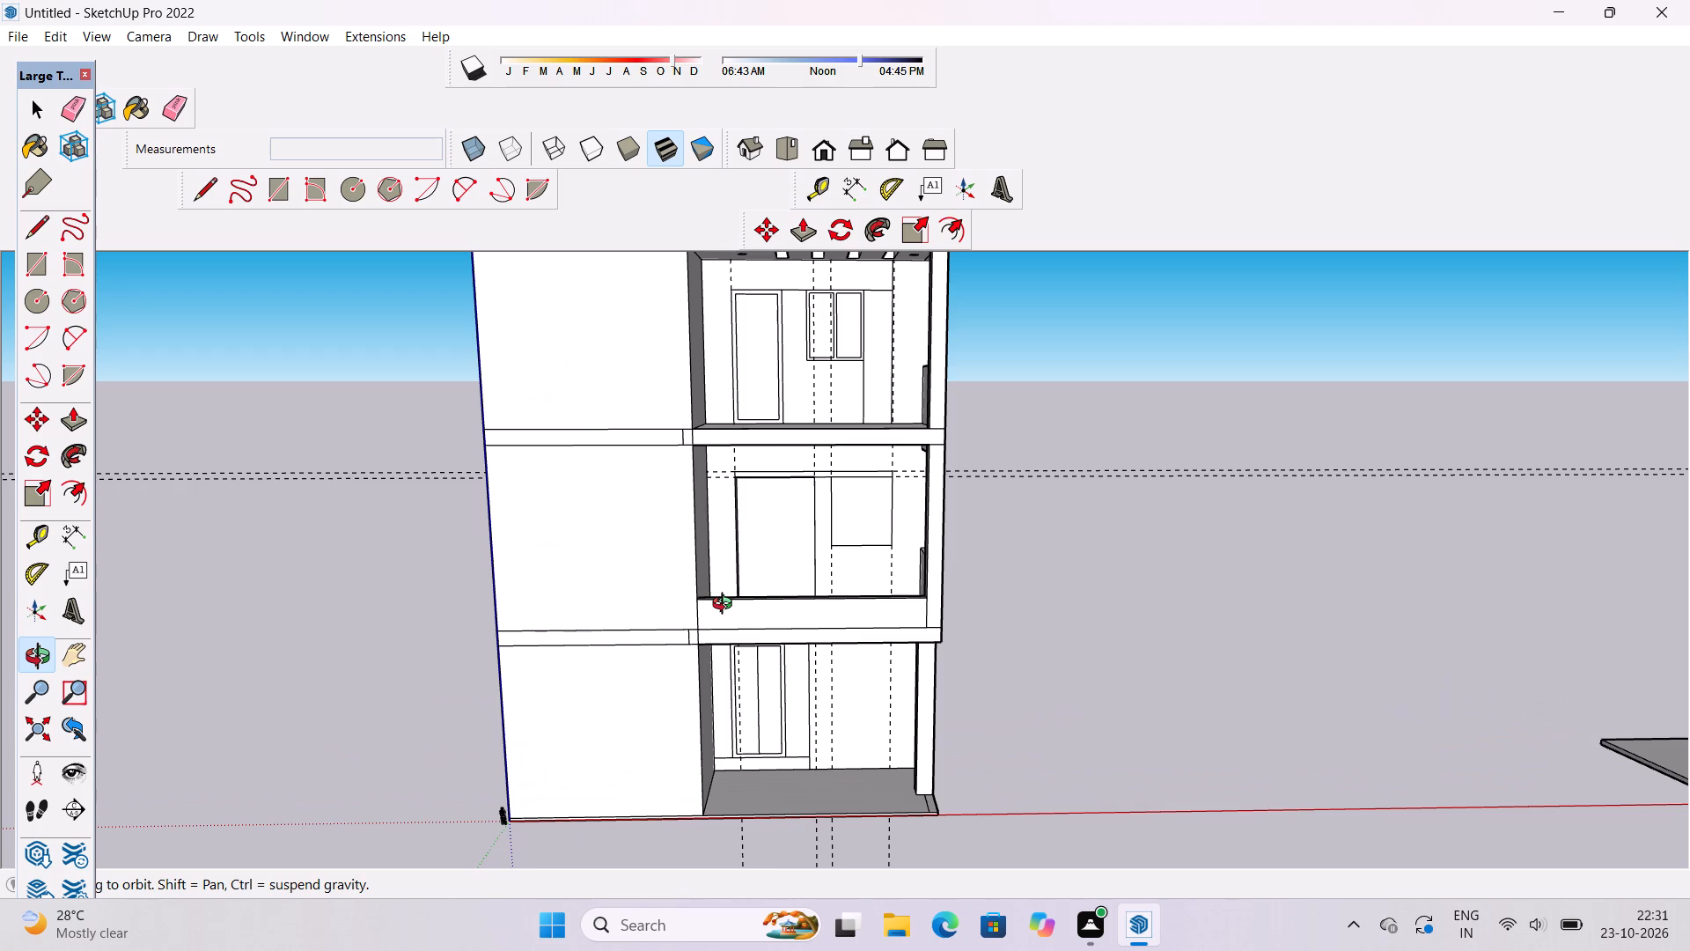
scroll(726, 606, "down", 1)
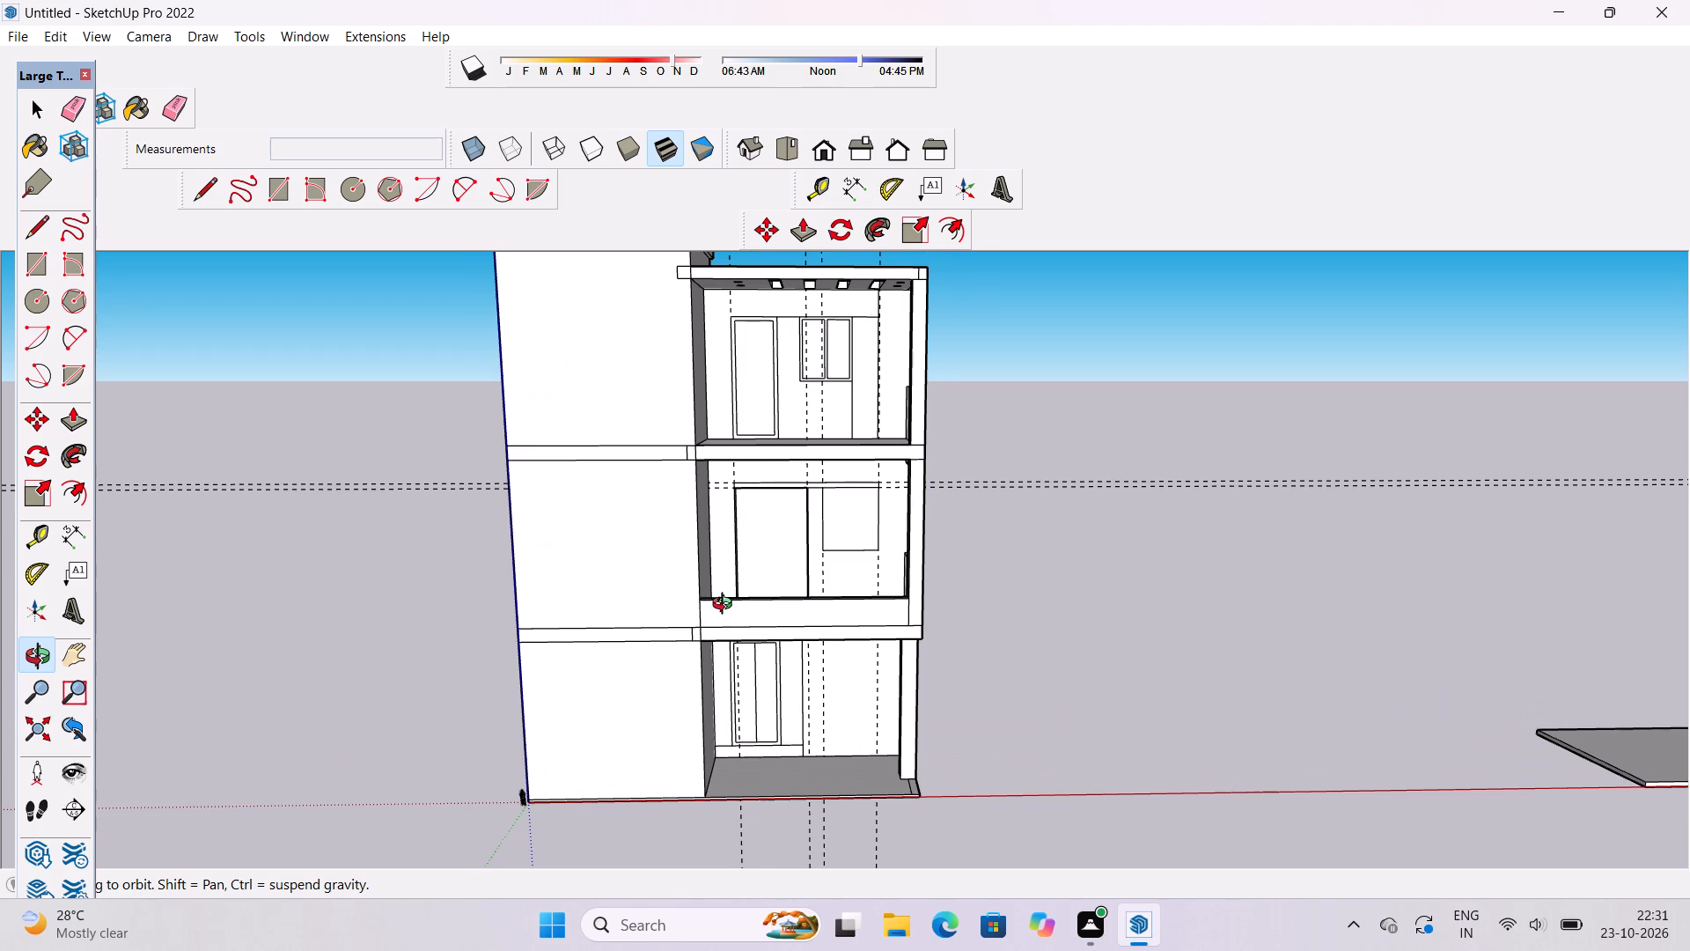
scroll(726, 606, "down", 5)
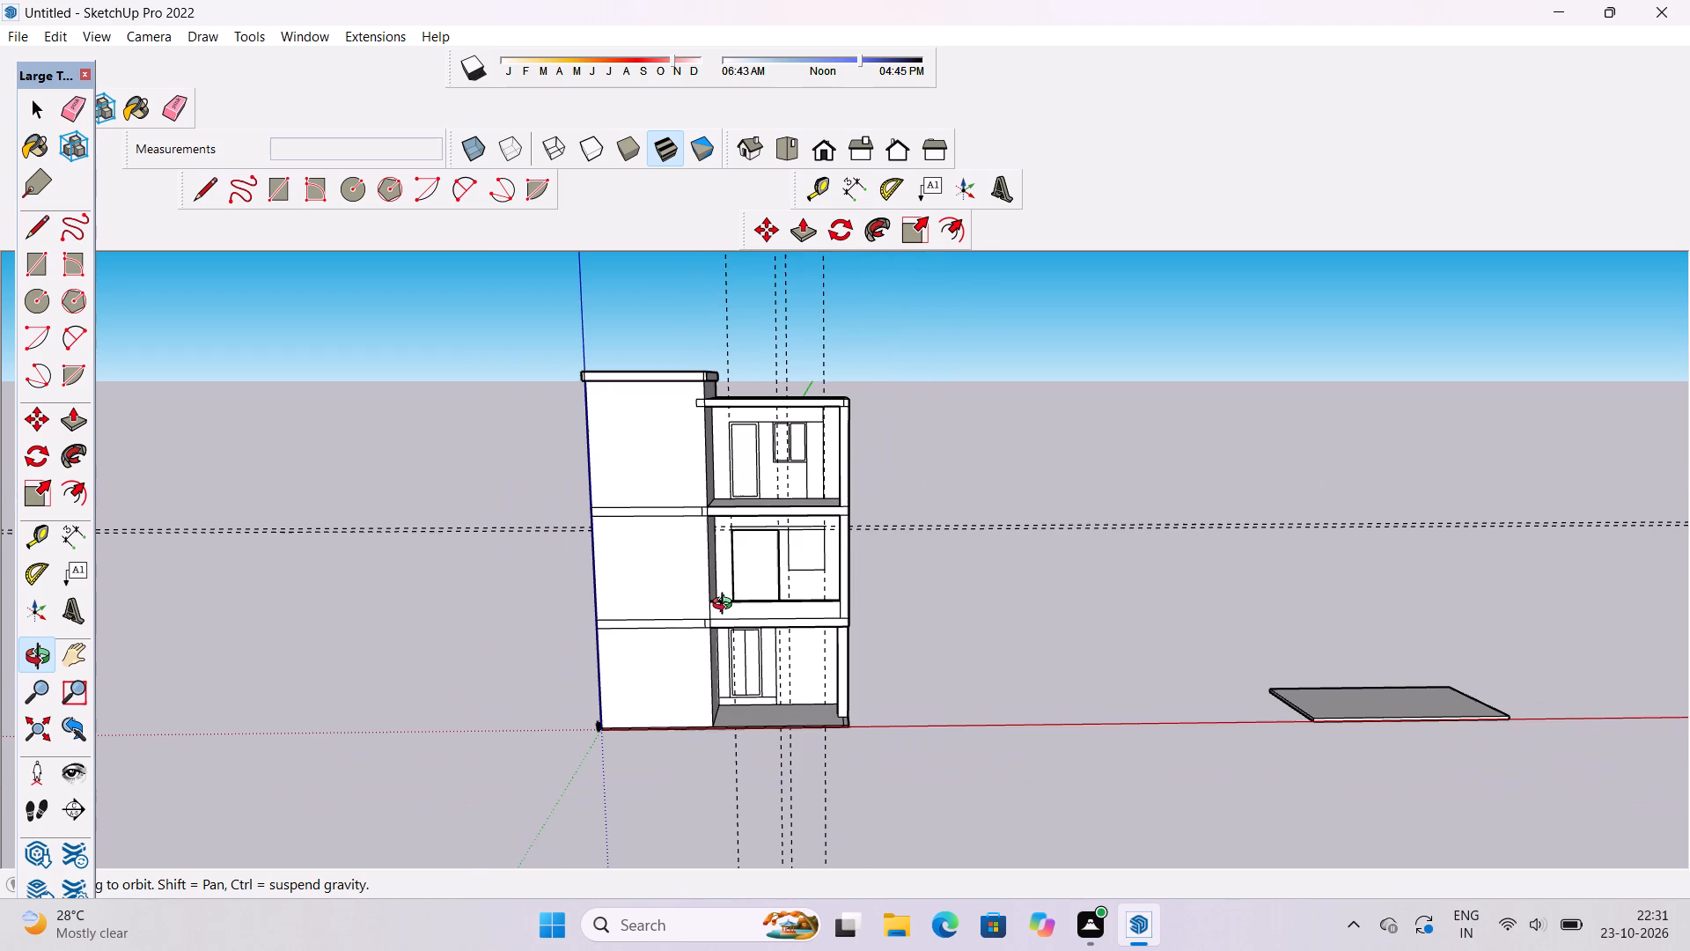
scroll(708, 612, "up", 5, "shift")
Examine the middle-storey balcony's recessed door opening, window outline and parapet up close from several angles.
left_click_drag(731, 612, 716, 631, "shift")
left_click_drag(716, 640, 681, 657, "shift")
scroll(718, 638, "up", 4)
left_click_drag(726, 633, 709, 637, "shift")
scroll(707, 630, "down", 1)
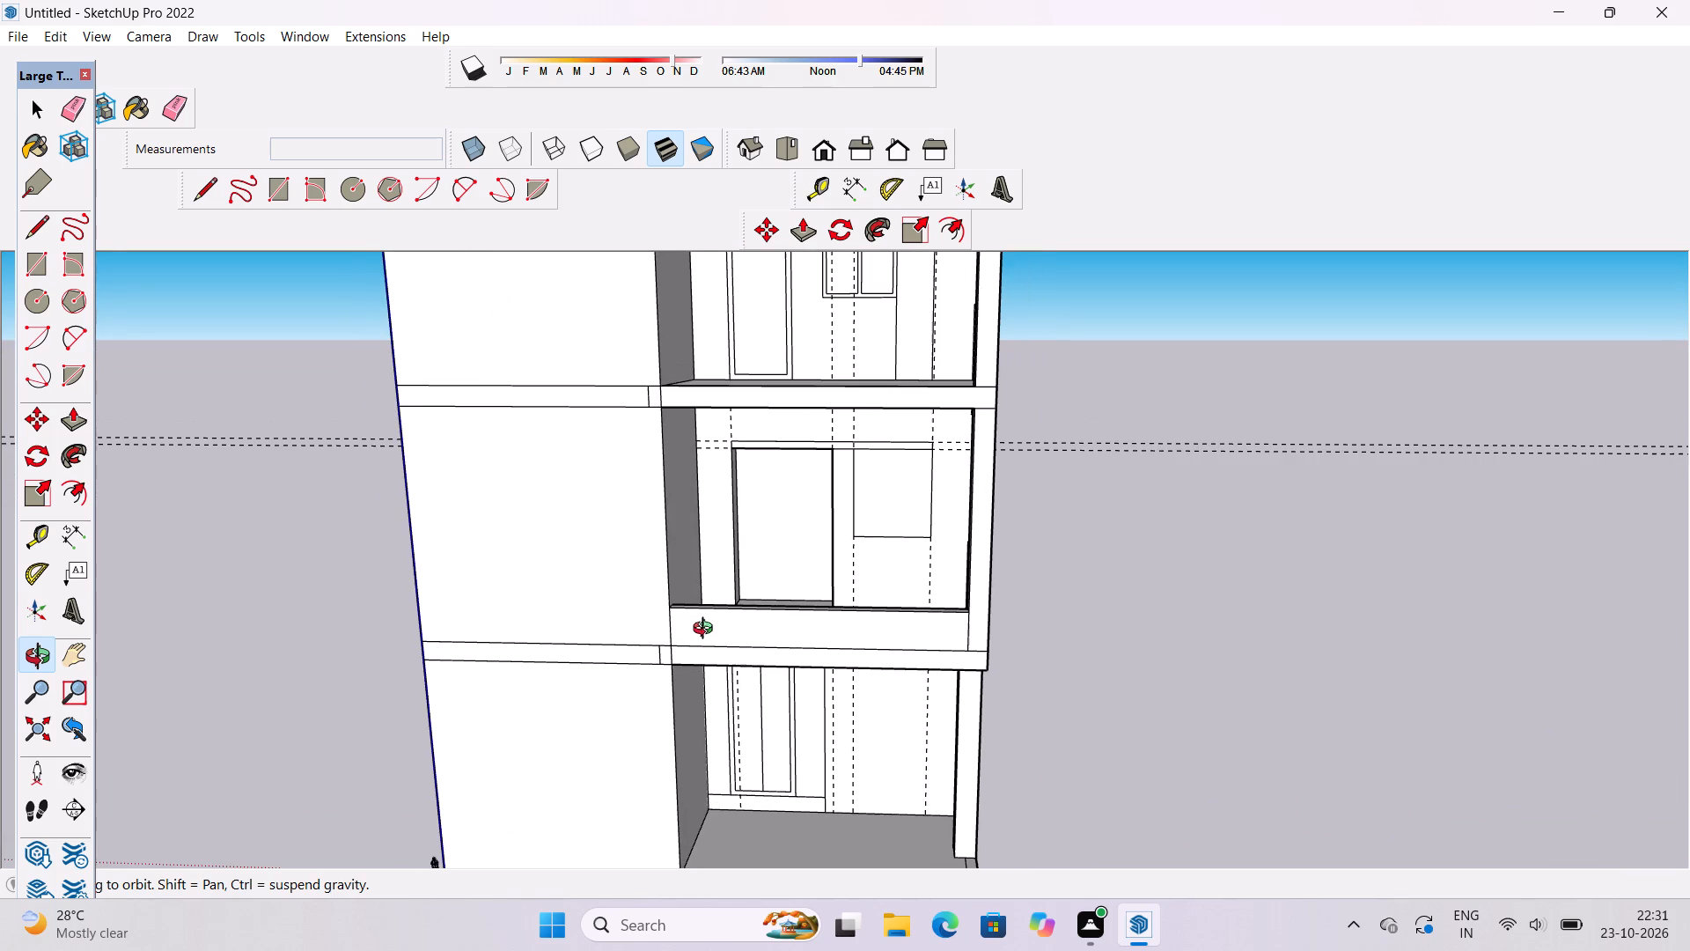
scroll(685, 663, "up", 1)
left_click_drag(748, 608, 711, 631, "shift")
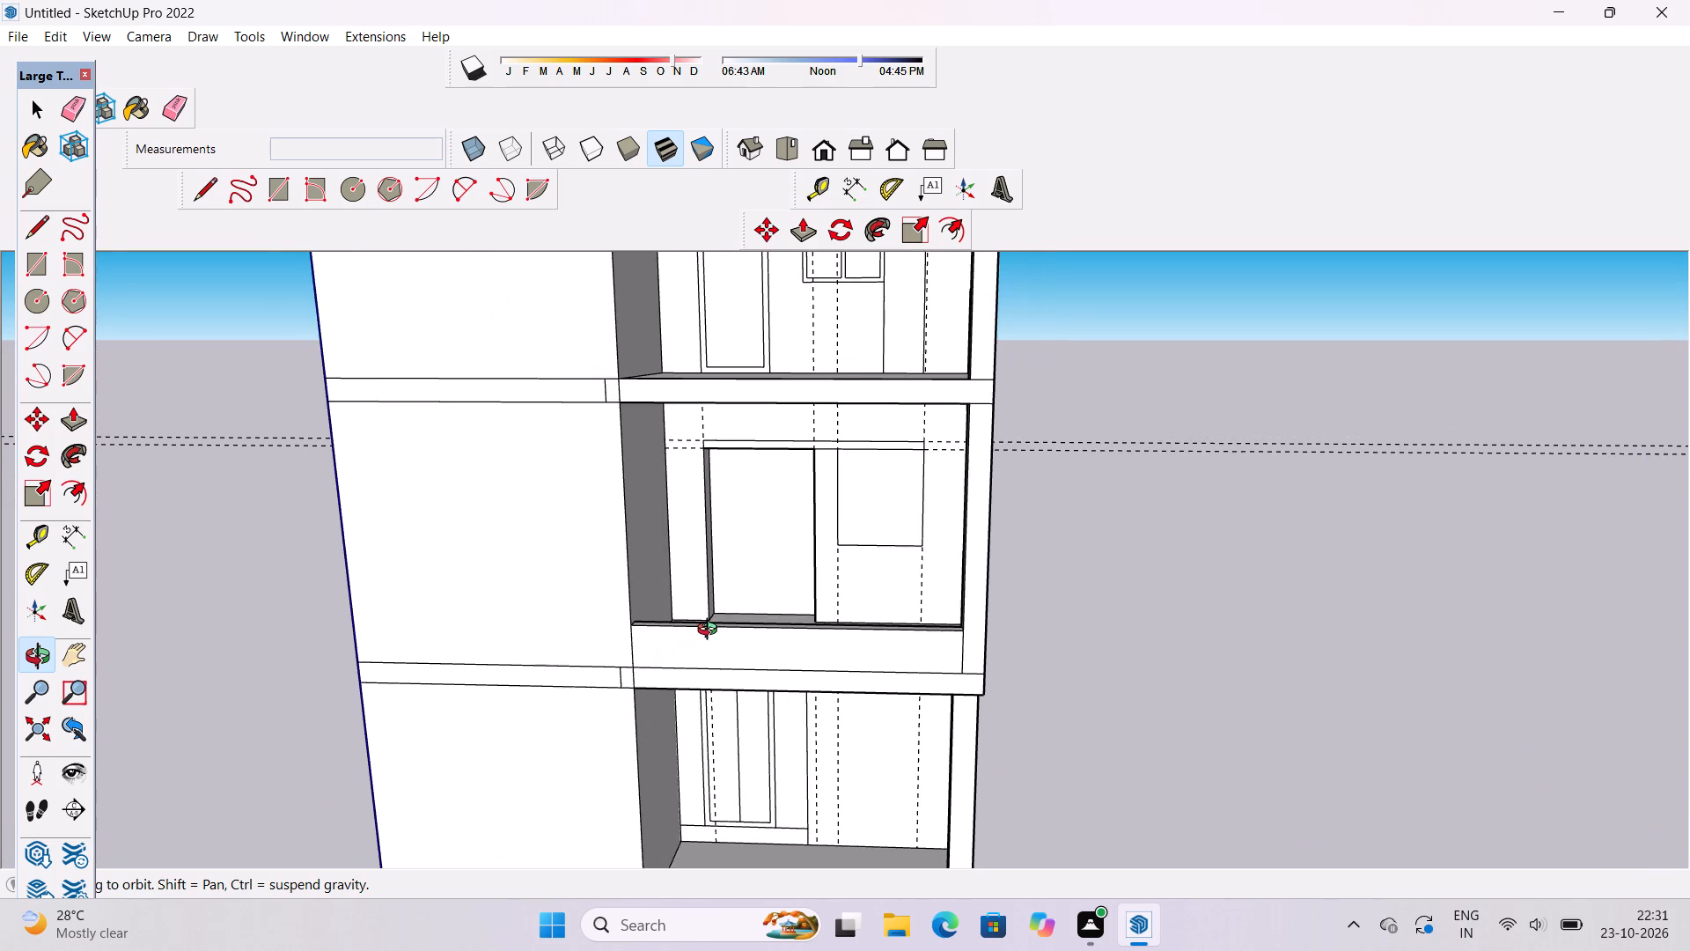
left_click_drag(711, 631, 730, 646)
scroll(910, 688, "up", 4)
left_click_drag(913, 678, 842, 727, "shift")
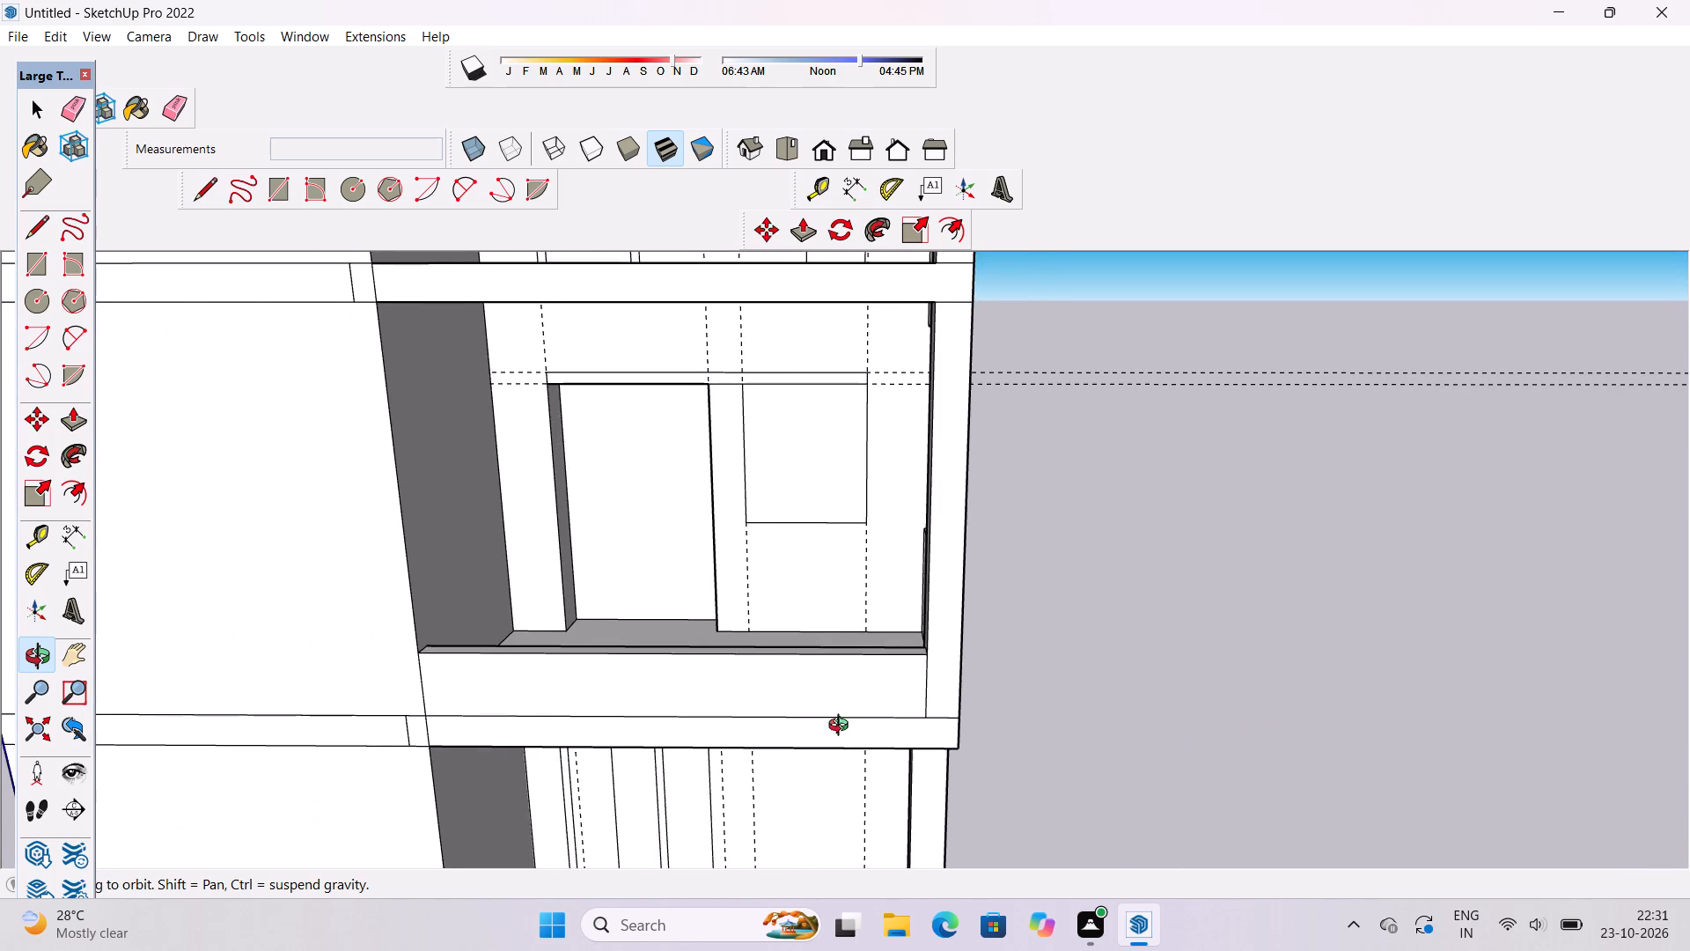
left_click_drag(842, 727, 951, 733, "shift")
key("e")
left_click_drag(977, 674, 965, 684)
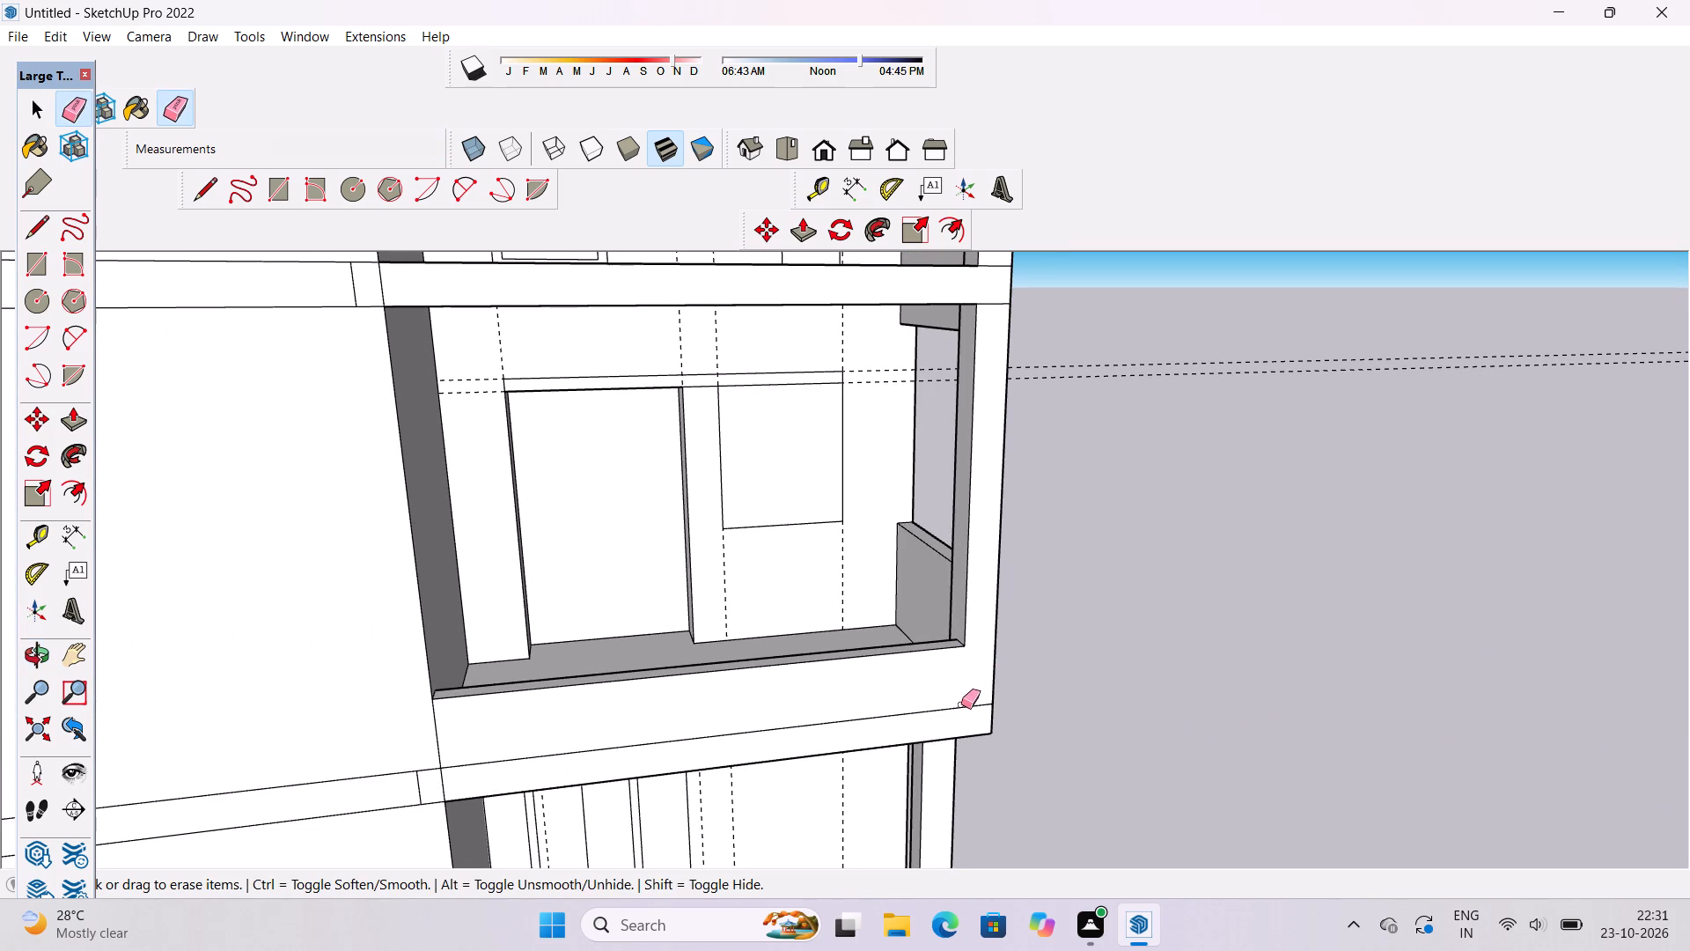
key("o")
scroll(994, 687, "down", 5)
left_click_drag(1008, 682, 963, 688)
left_click_drag(931, 678, 943, 727, "shift")
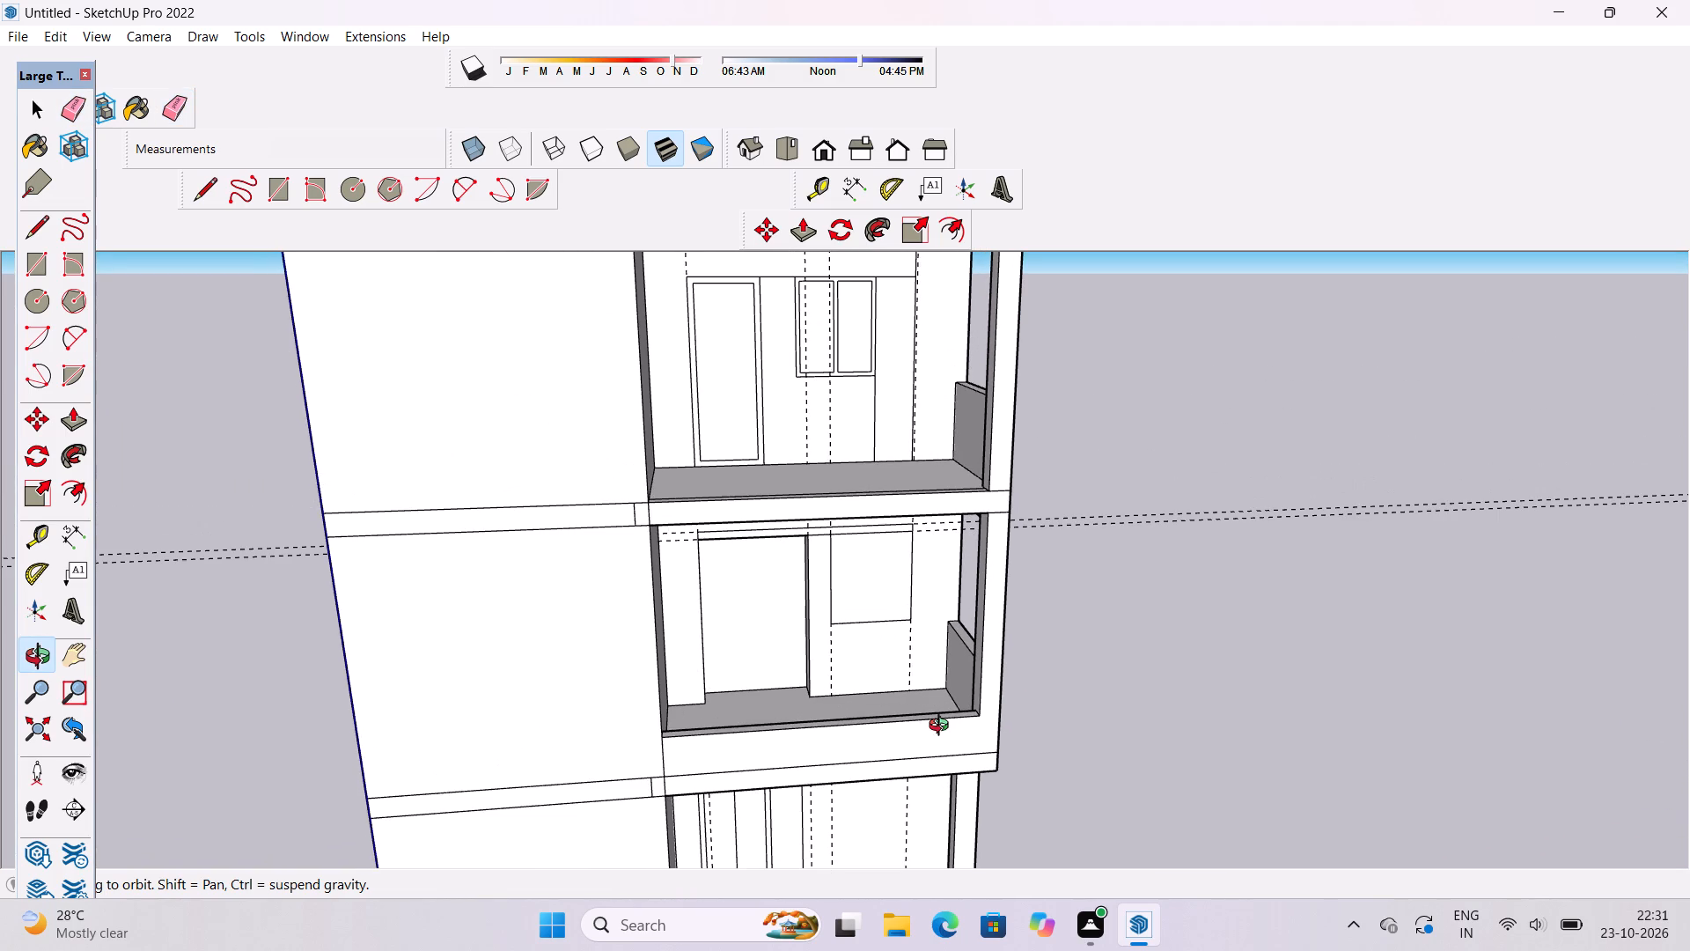
left_click_drag(939, 724, 938, 734)
left_click_drag(938, 734, 893, 692)
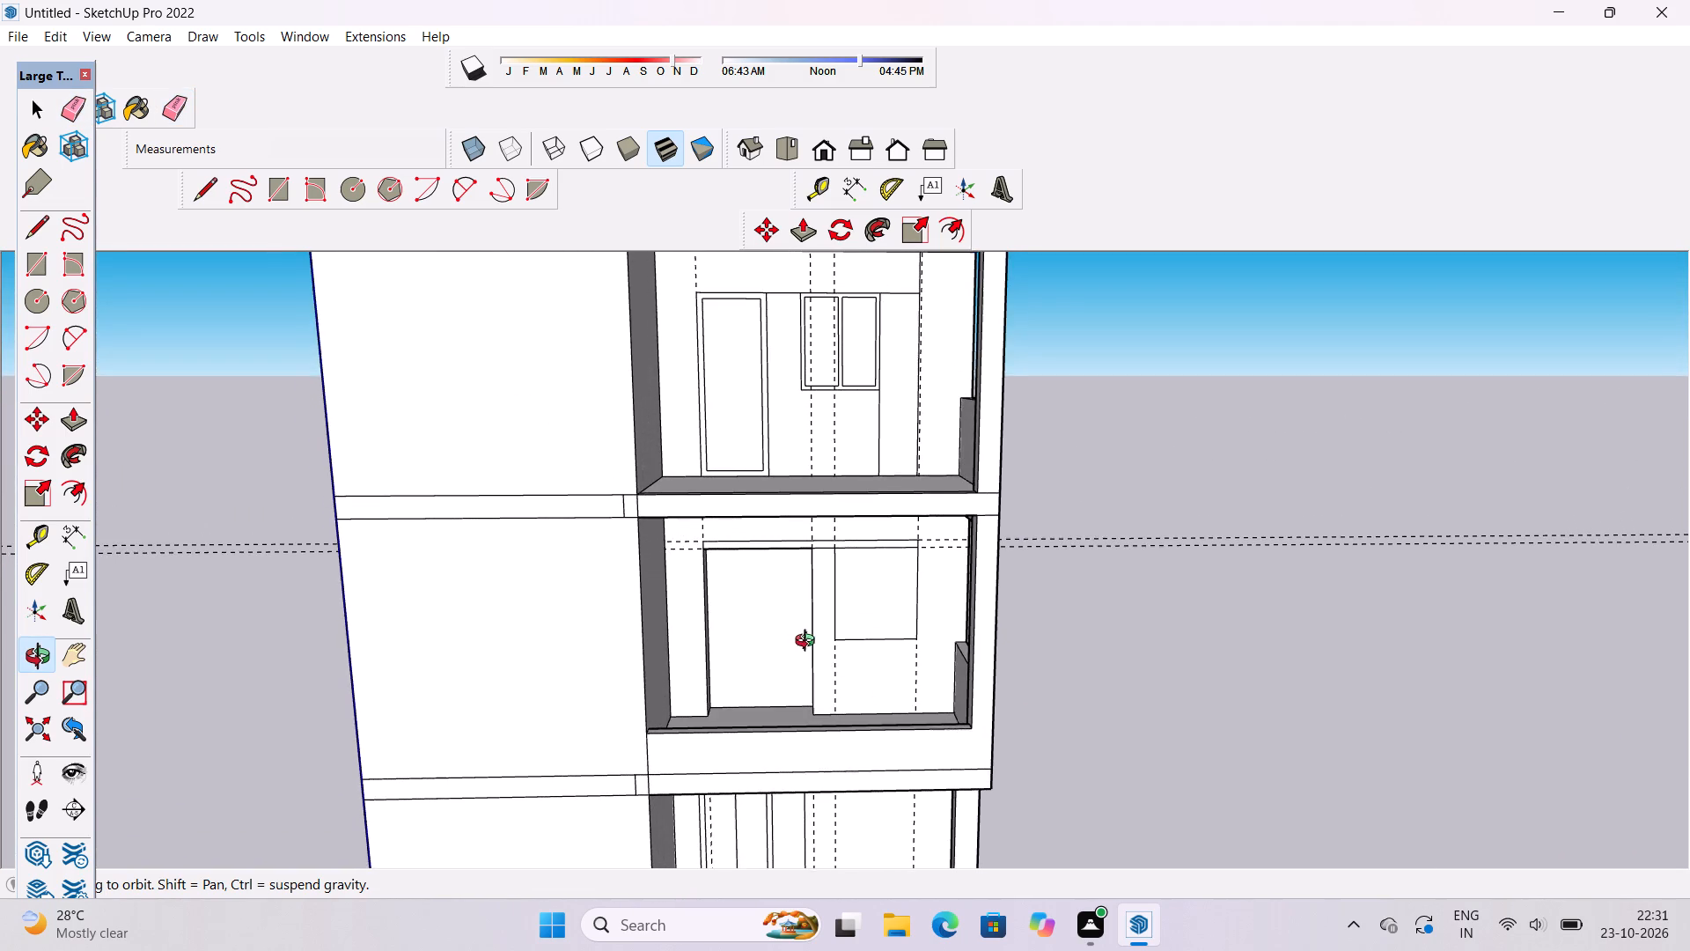
Draw a door rectangle about 19' wide and 37' tall on the recessed middle-storey door face, rising from the floor edge.
scroll(806, 643, "up", 2)
left_click_drag(797, 641, 816, 667, "shift")
scroll(755, 719, "up", 3)
left_click_drag(755, 719, 786, 690, "shift")
scroll(760, 710, "up", 3)
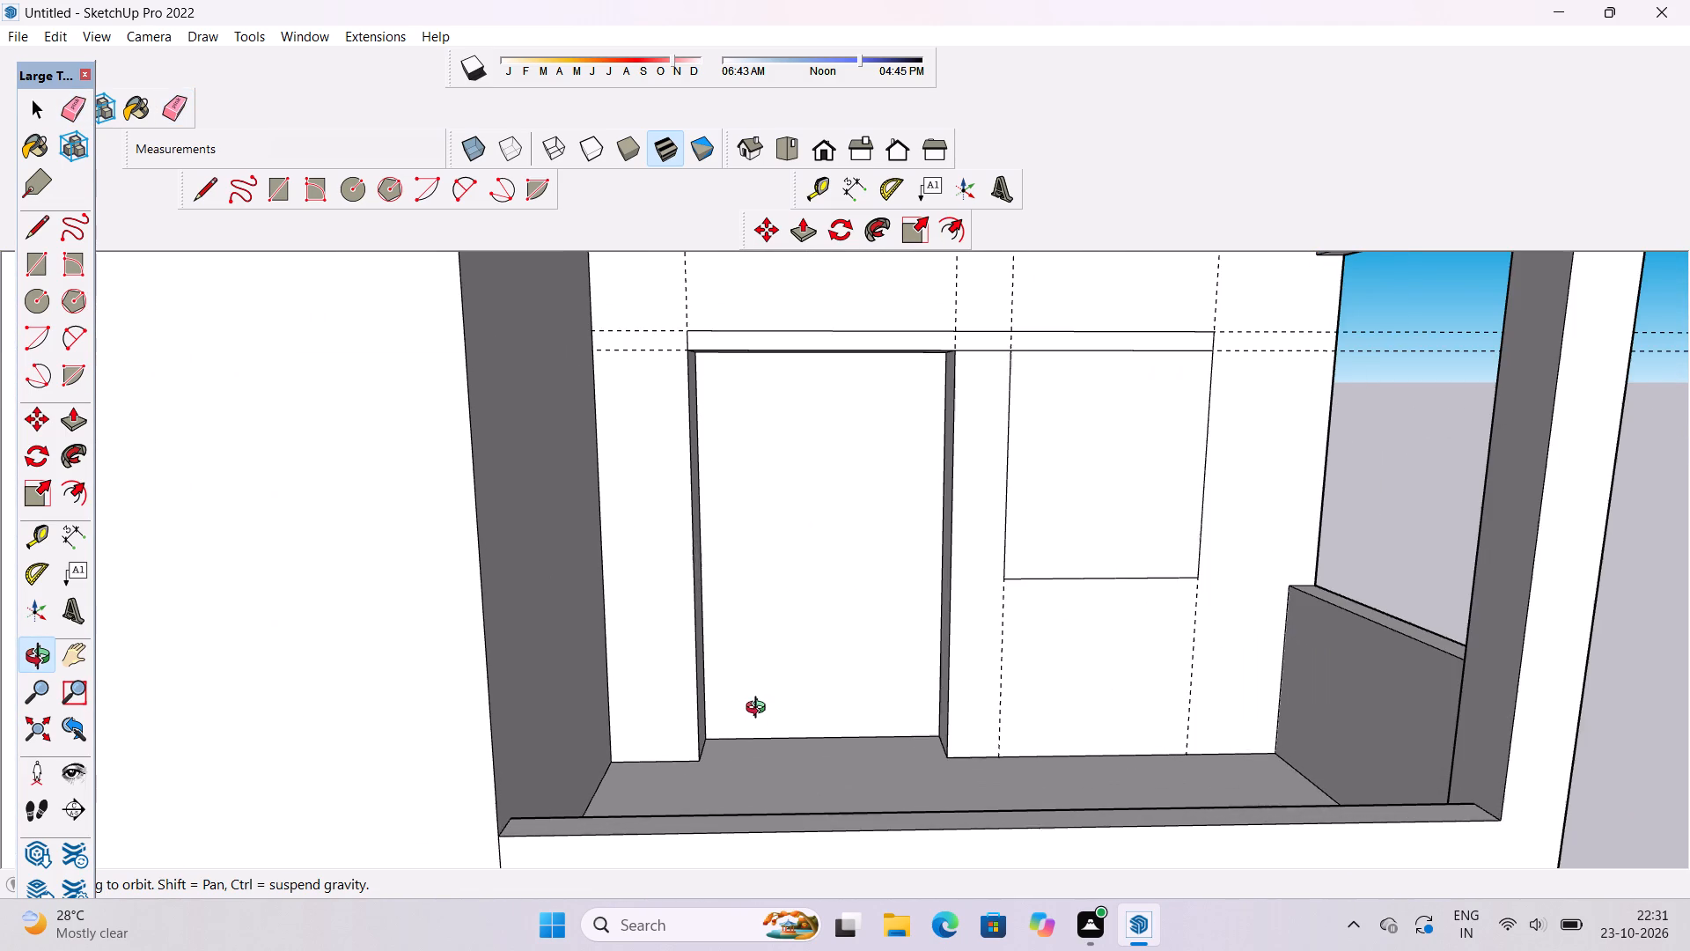
double_click(760, 710, "shift")
left_click(753, 717, "shift")
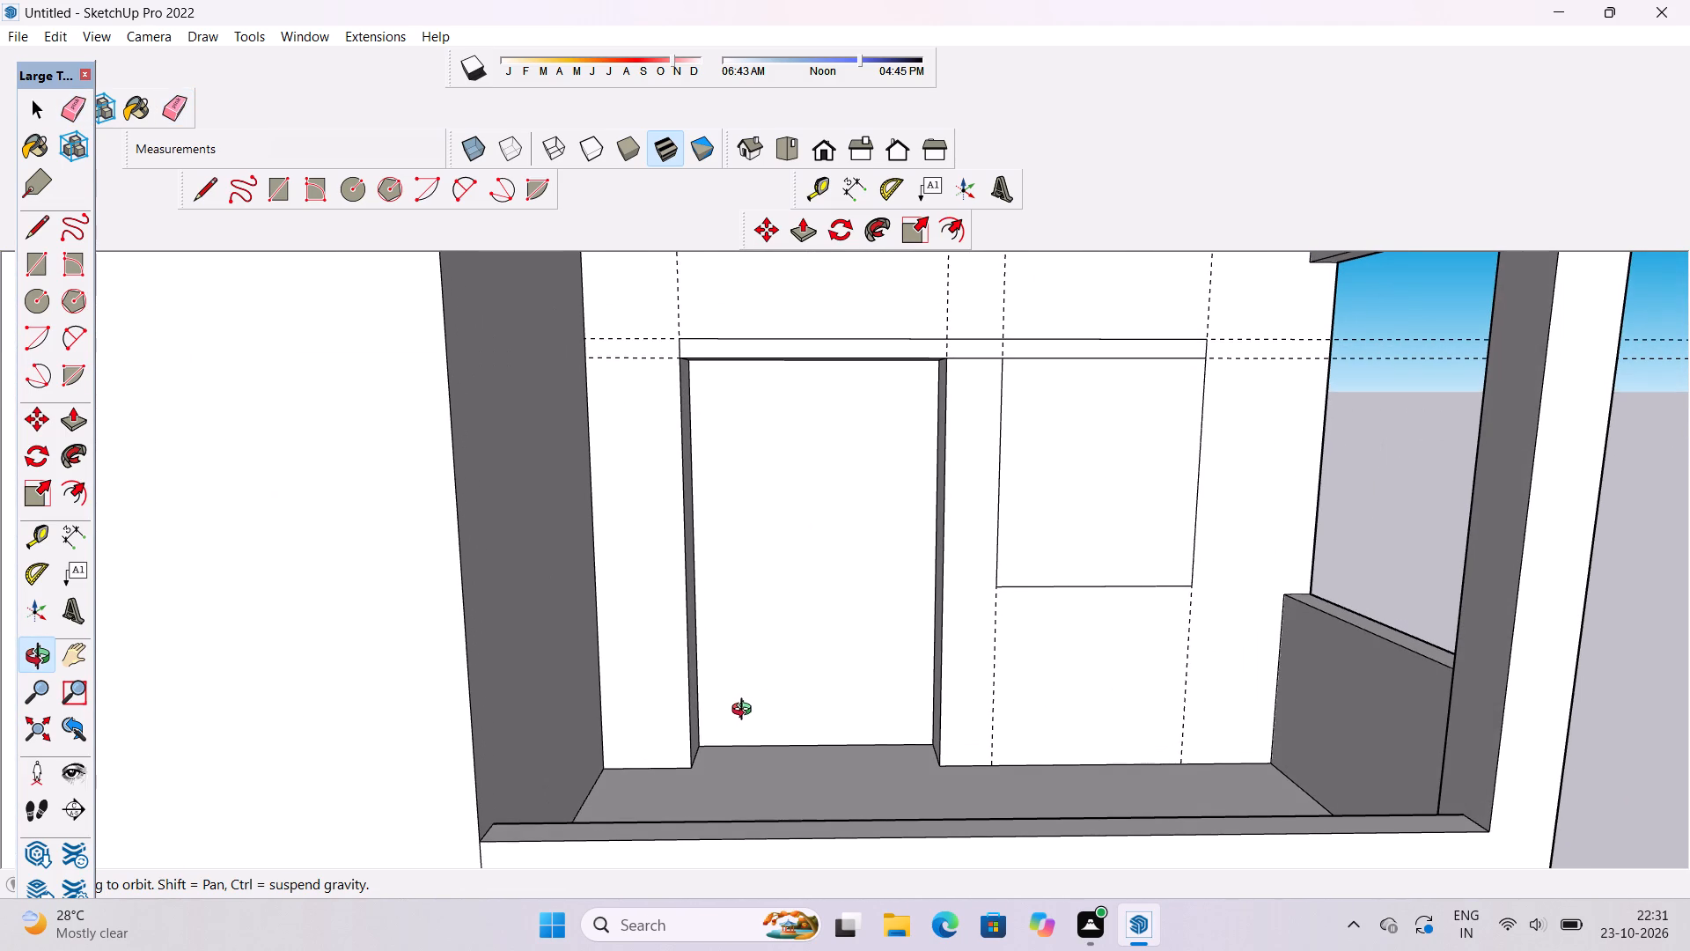
key("r")
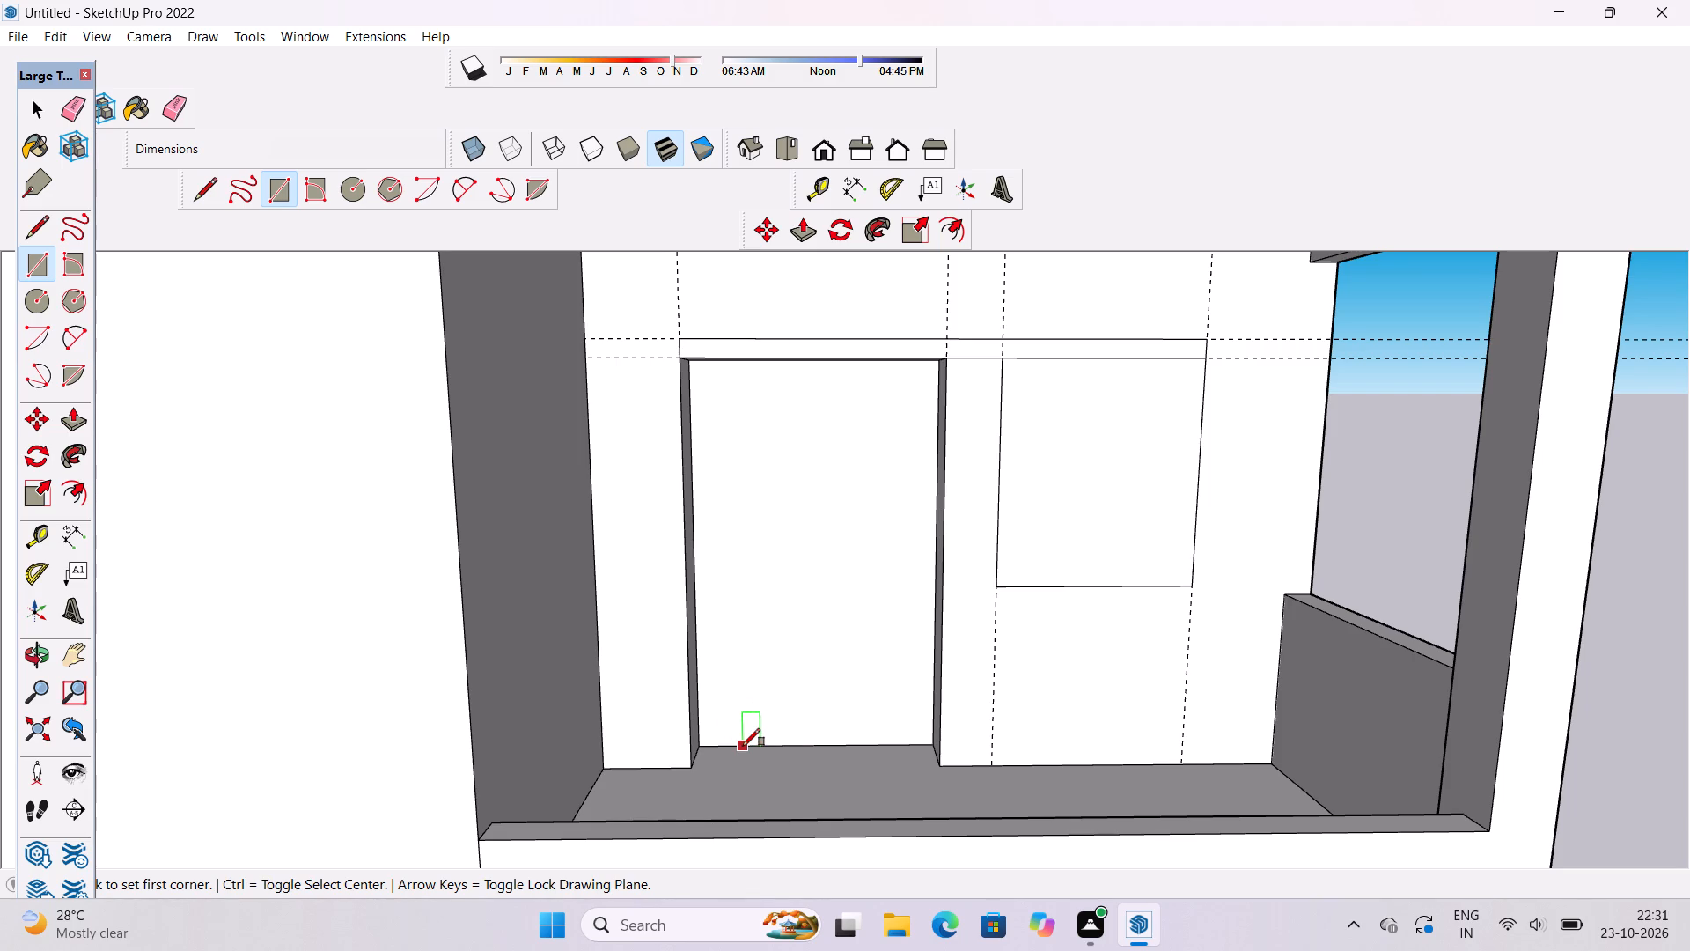
left_click(743, 746)
scroll(736, 638, "up", 1)
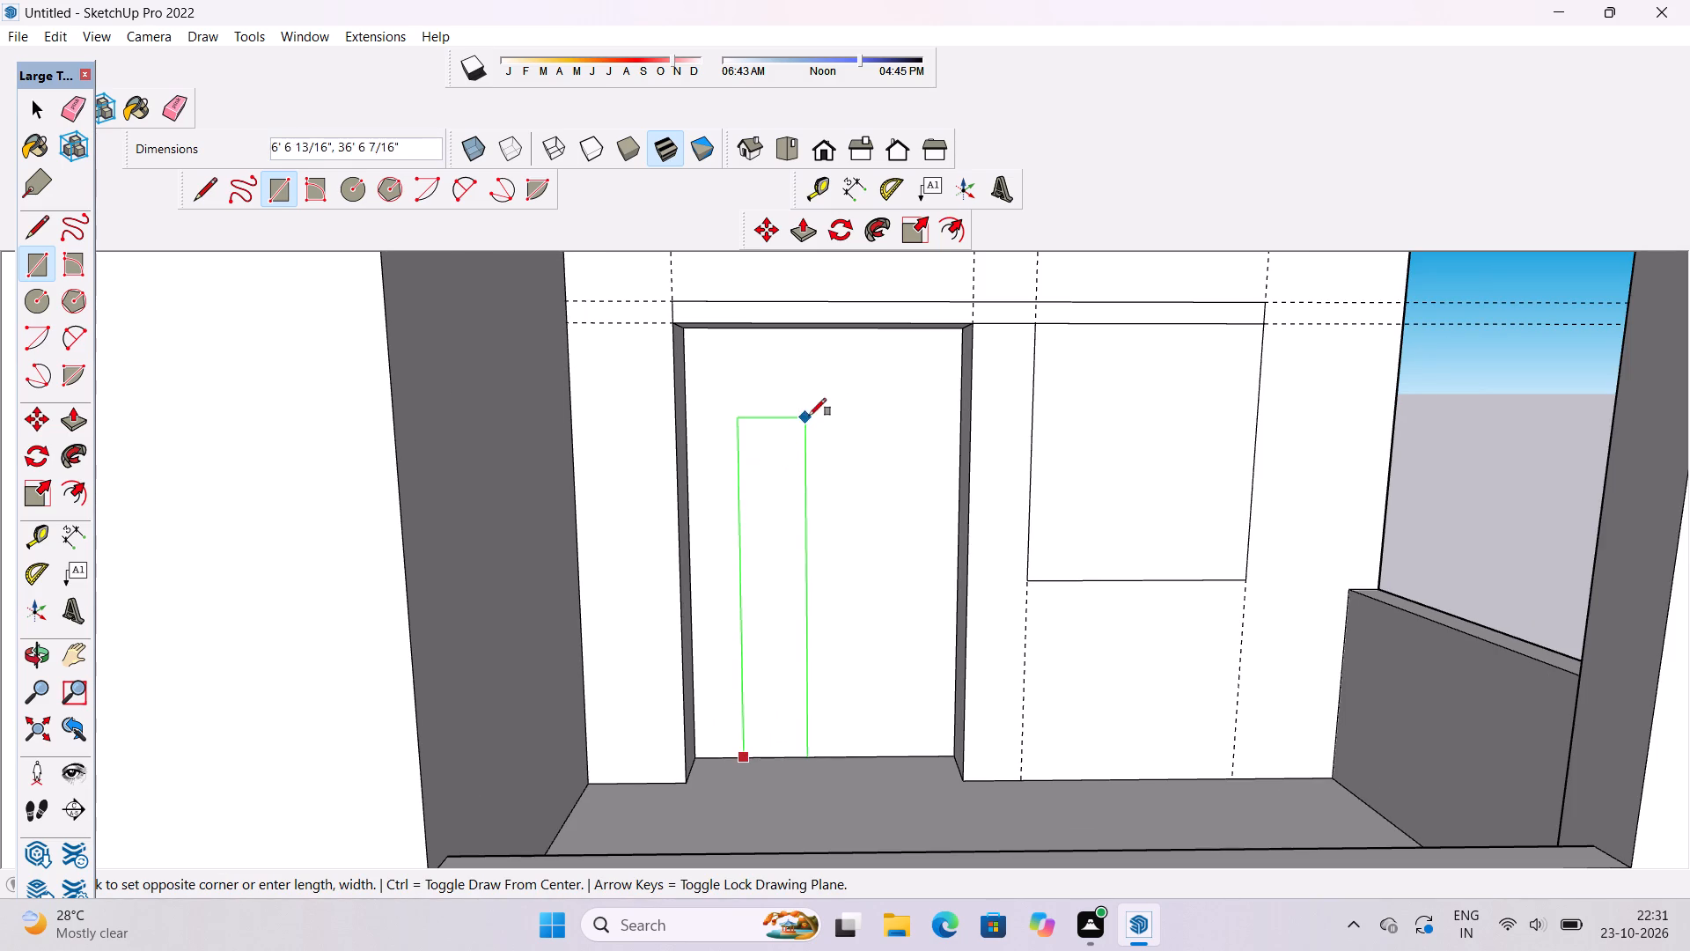
left_click(920, 408)
key("space")
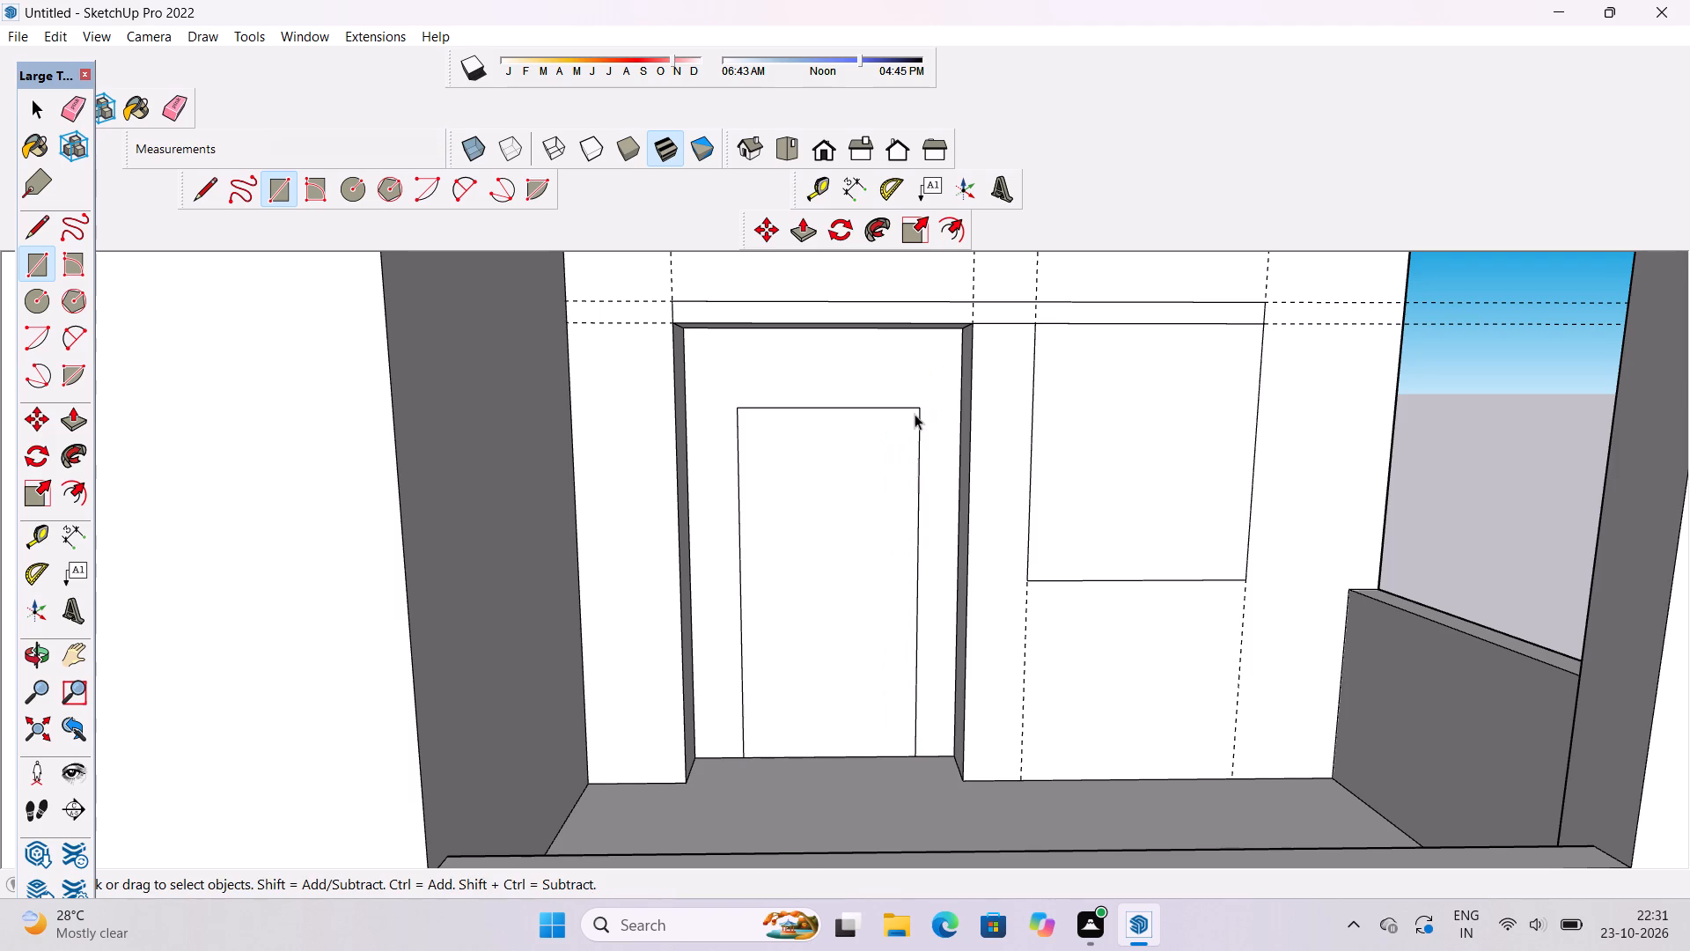
Offset the new door rectangle's edges inward by 1.5' to form the door frame.
type("of")
left_click(890, 432)
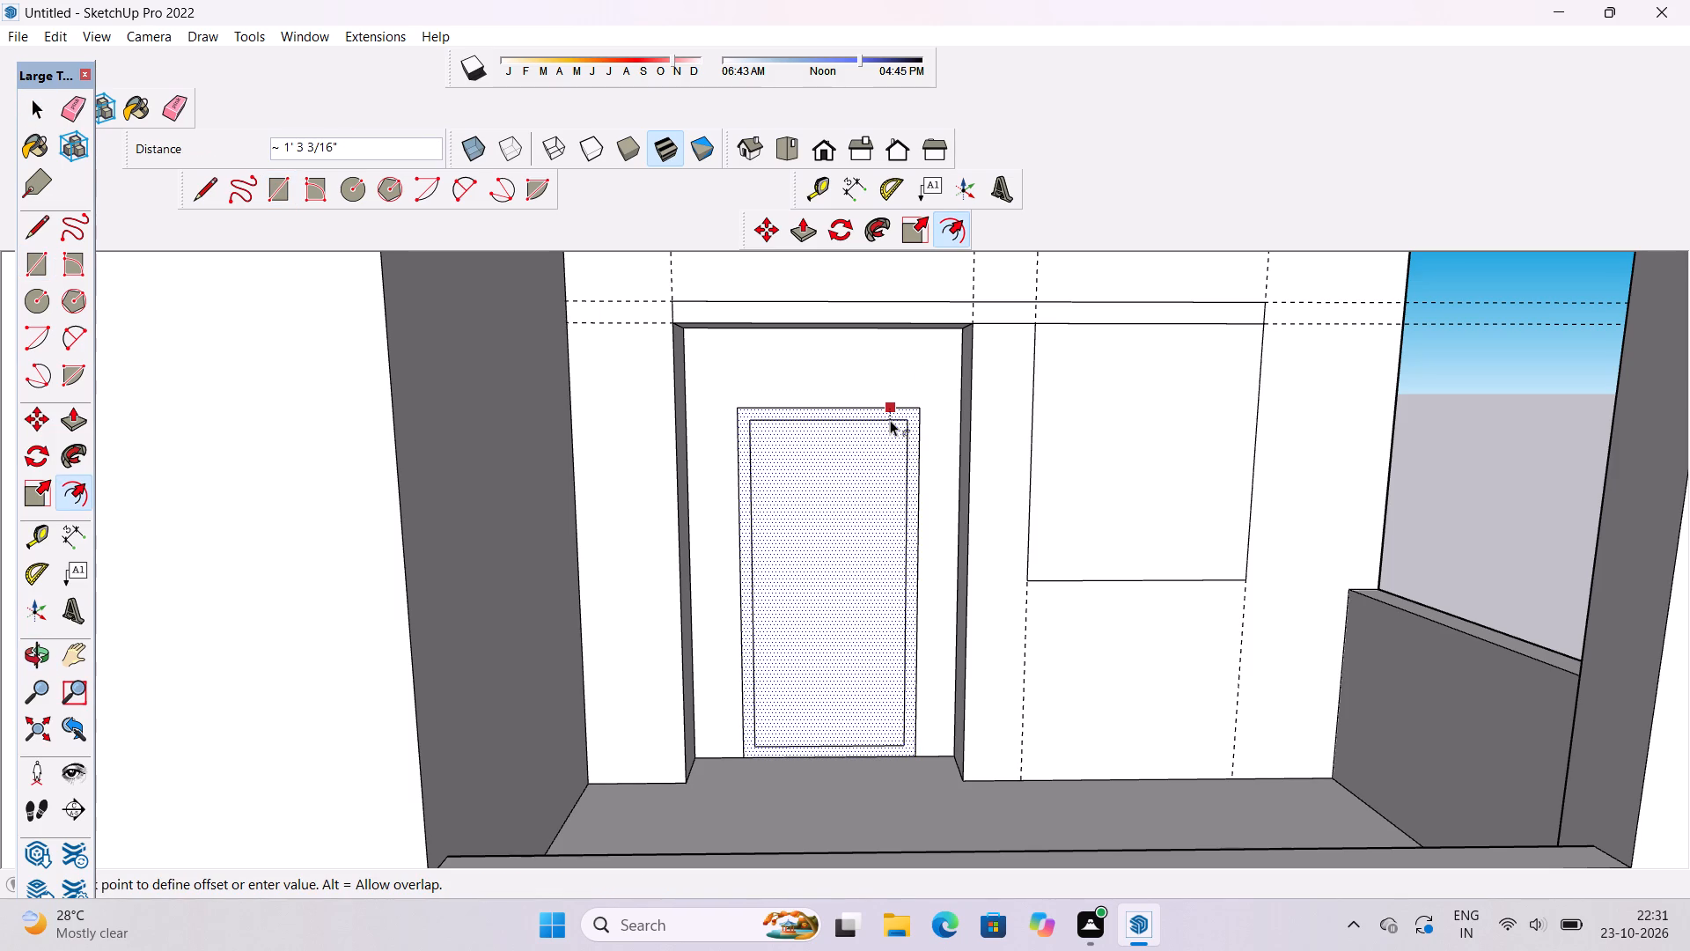
type("1.5'")
key("Return")
Examine the framed middle-storey door in relation to the ground-floor door and wall below.
key("o")
scroll(891, 419, "down", 3)
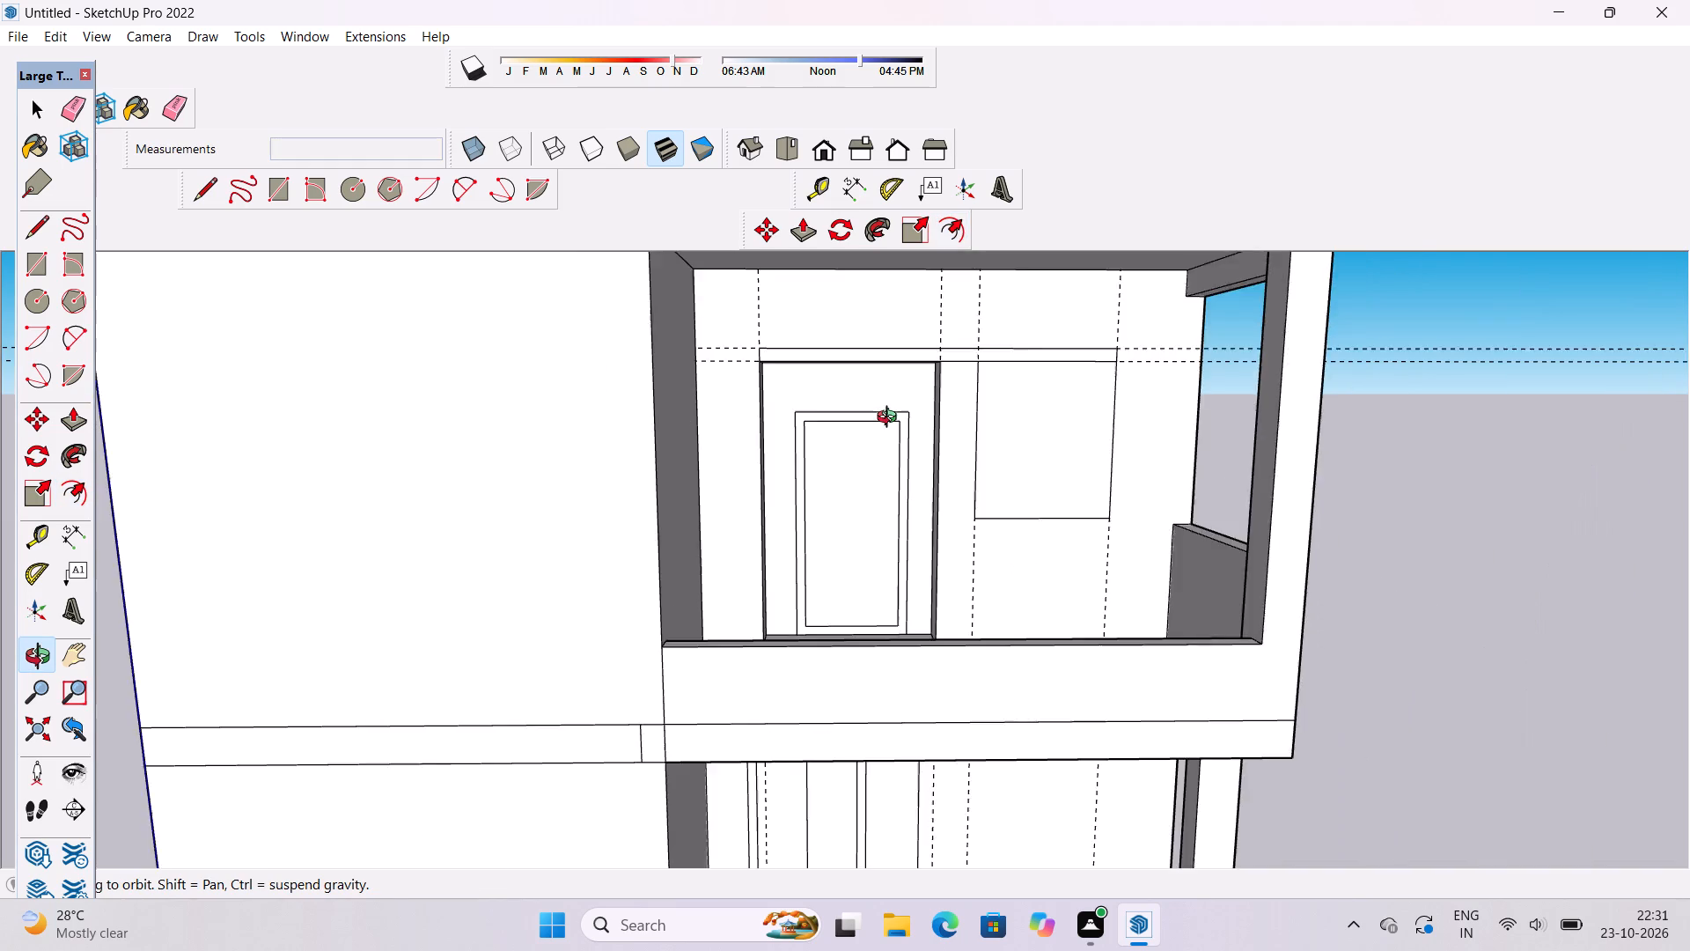
scroll(891, 419, "down", 7)
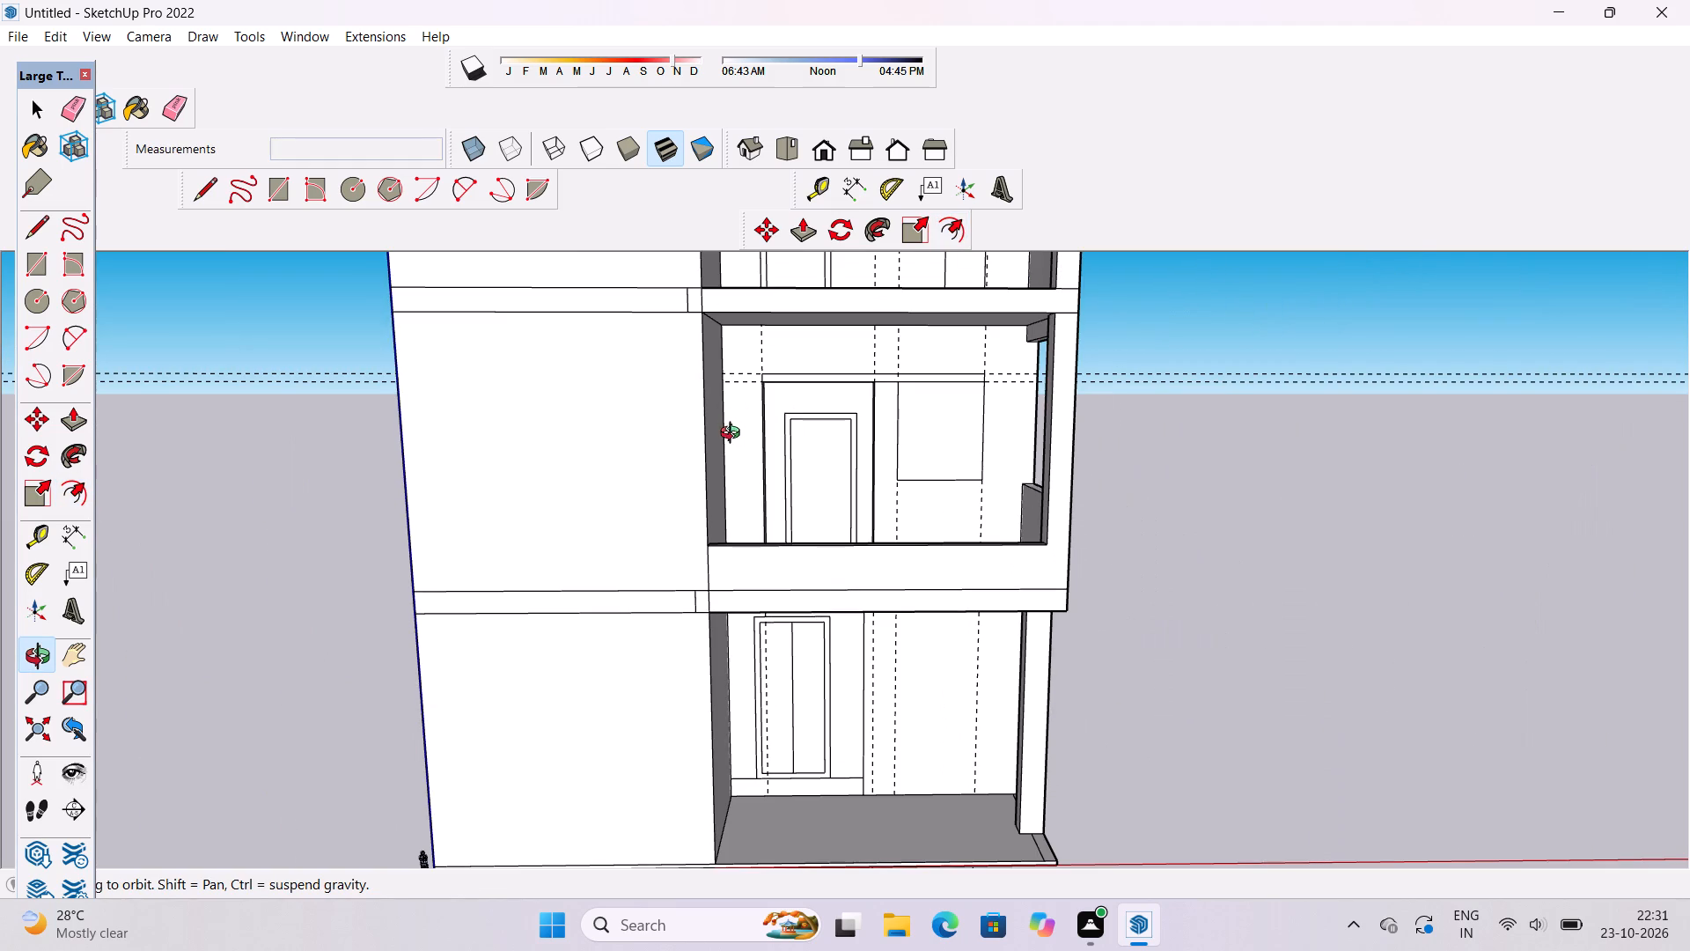
left_click_drag(774, 496, 774, 468, "shift")
left_click_drag(818, 547, 794, 541, "shift")
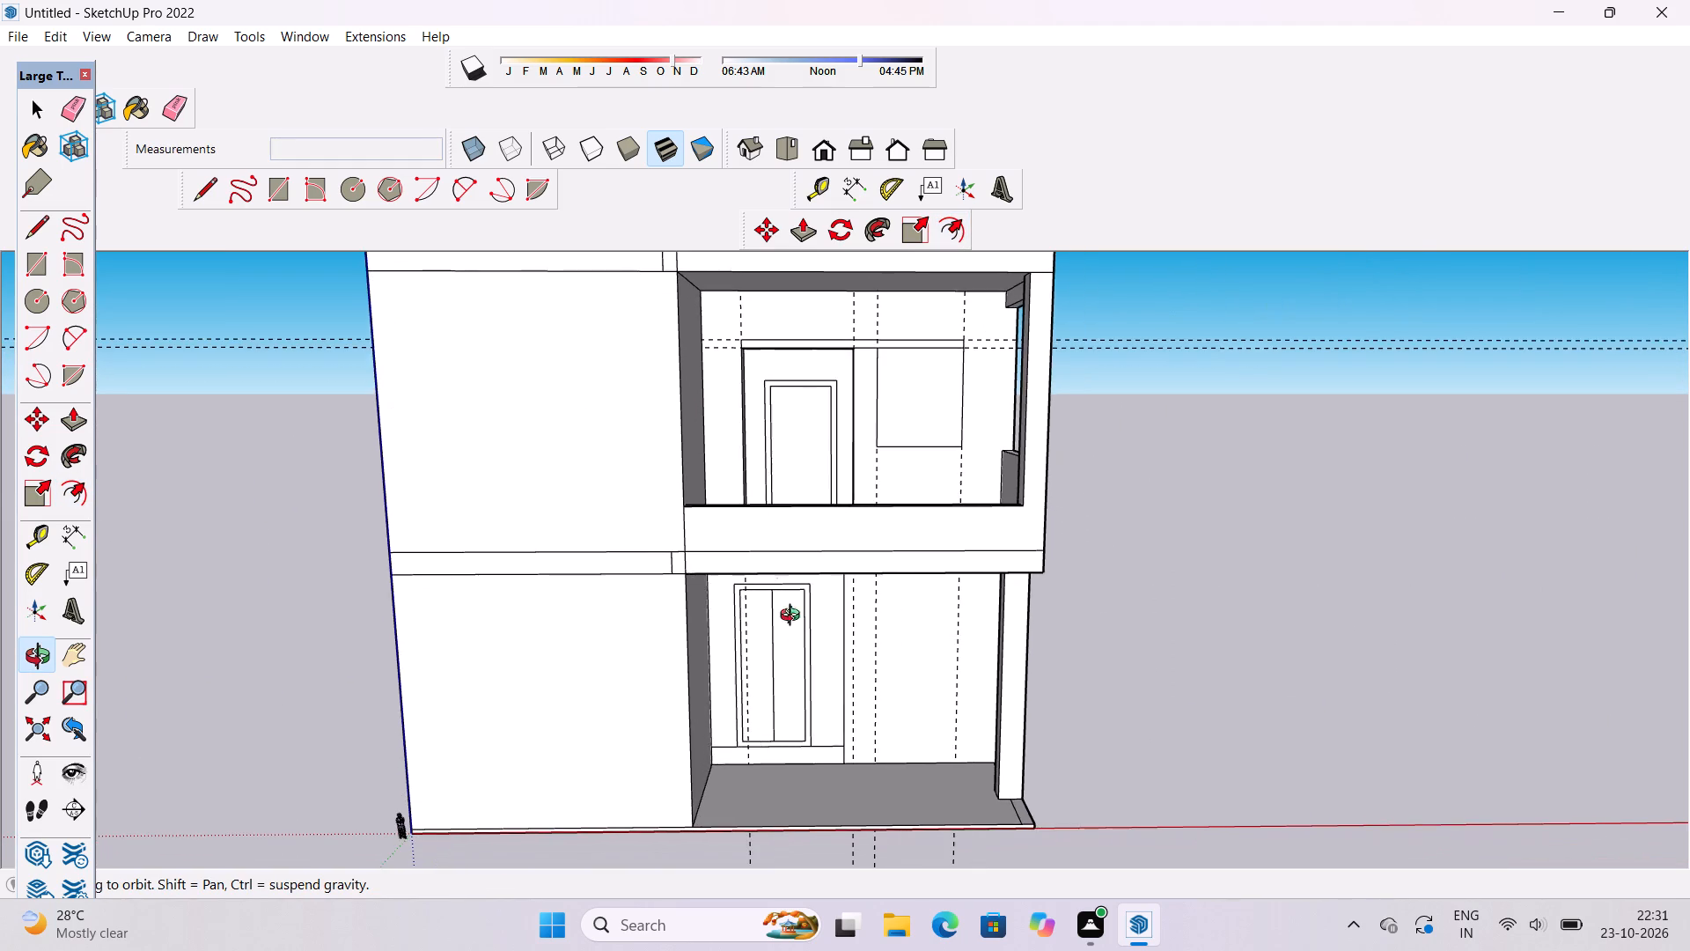
left_click_drag(812, 649, 812, 608)
left_click_drag(811, 607, 824, 689)
scroll(826, 698, "up", 2)
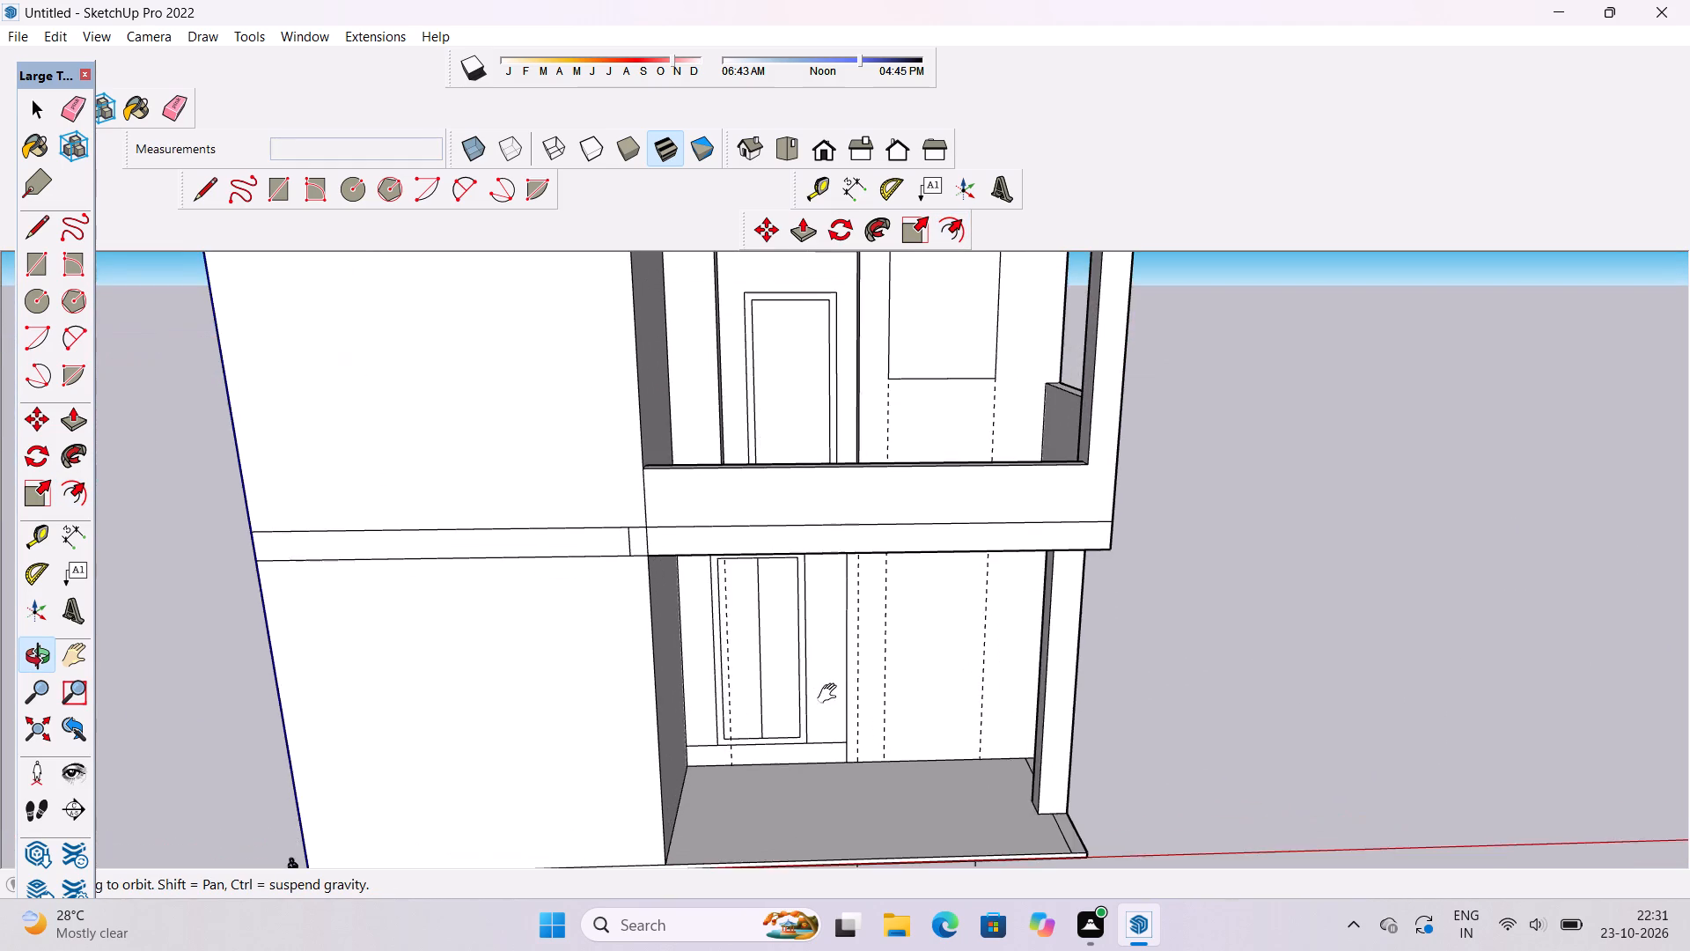
left_click_drag(831, 694, 834, 711, "shift")
left_click_drag(832, 718, 845, 640)
left_click(845, 640, "shift")
Erase the four vertical guide lines crossing the ground-floor wall, undoing the first erasing pass.
key("e")
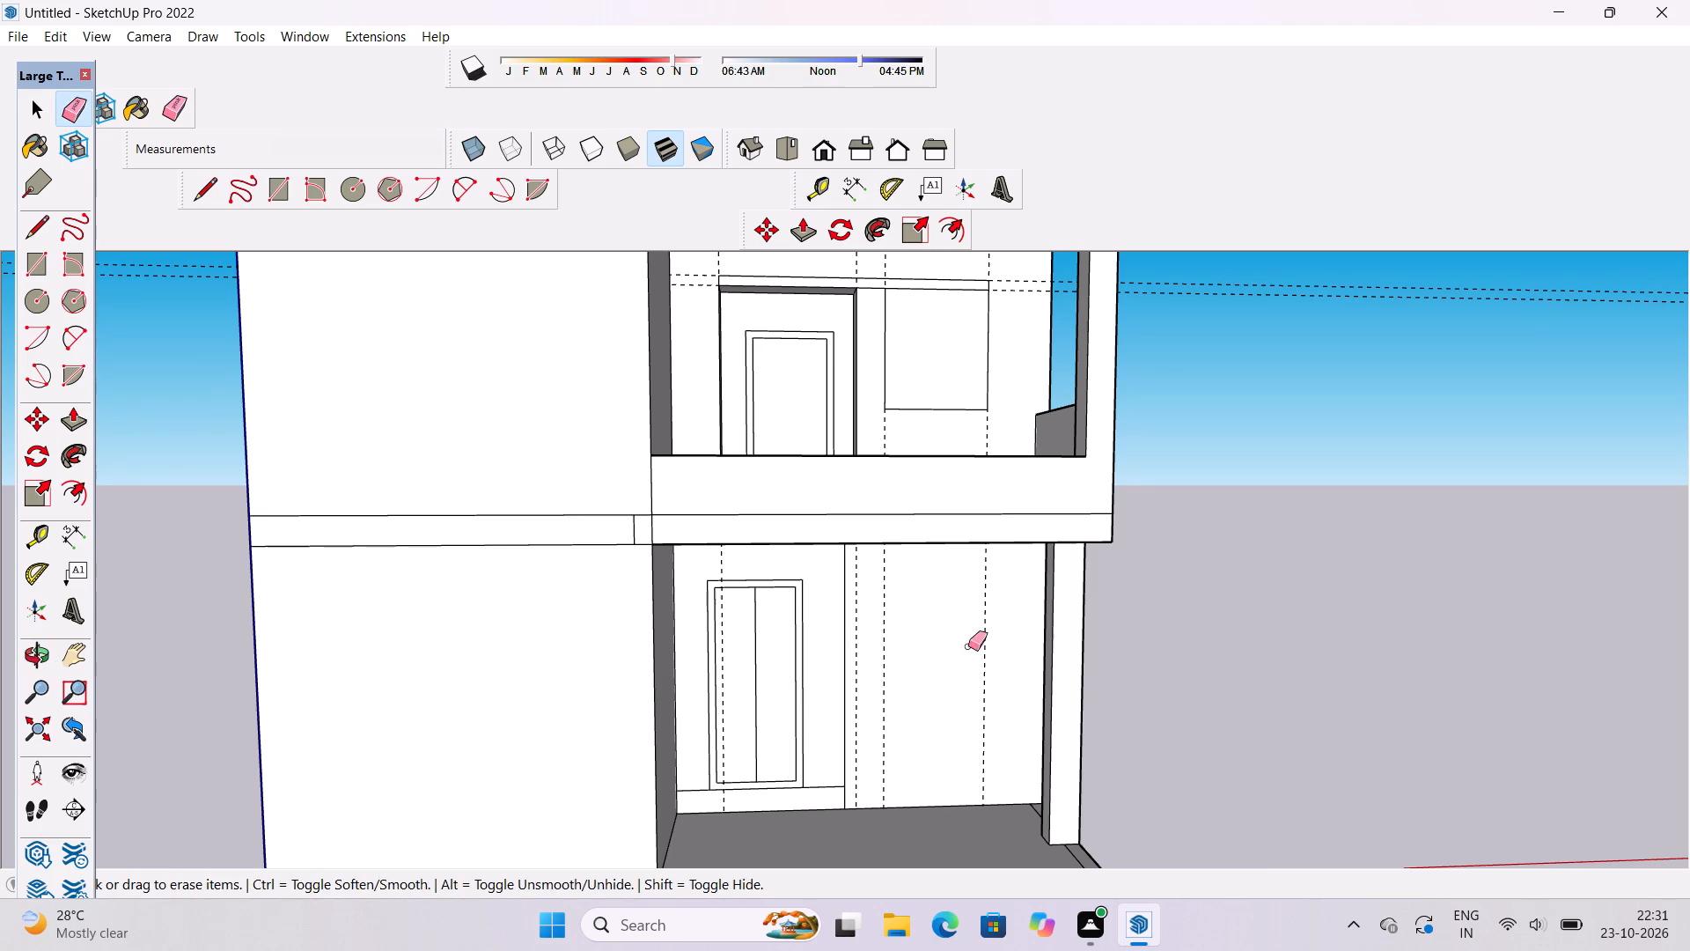
left_click_drag(996, 616, 843, 690)
key("ctrl+z")
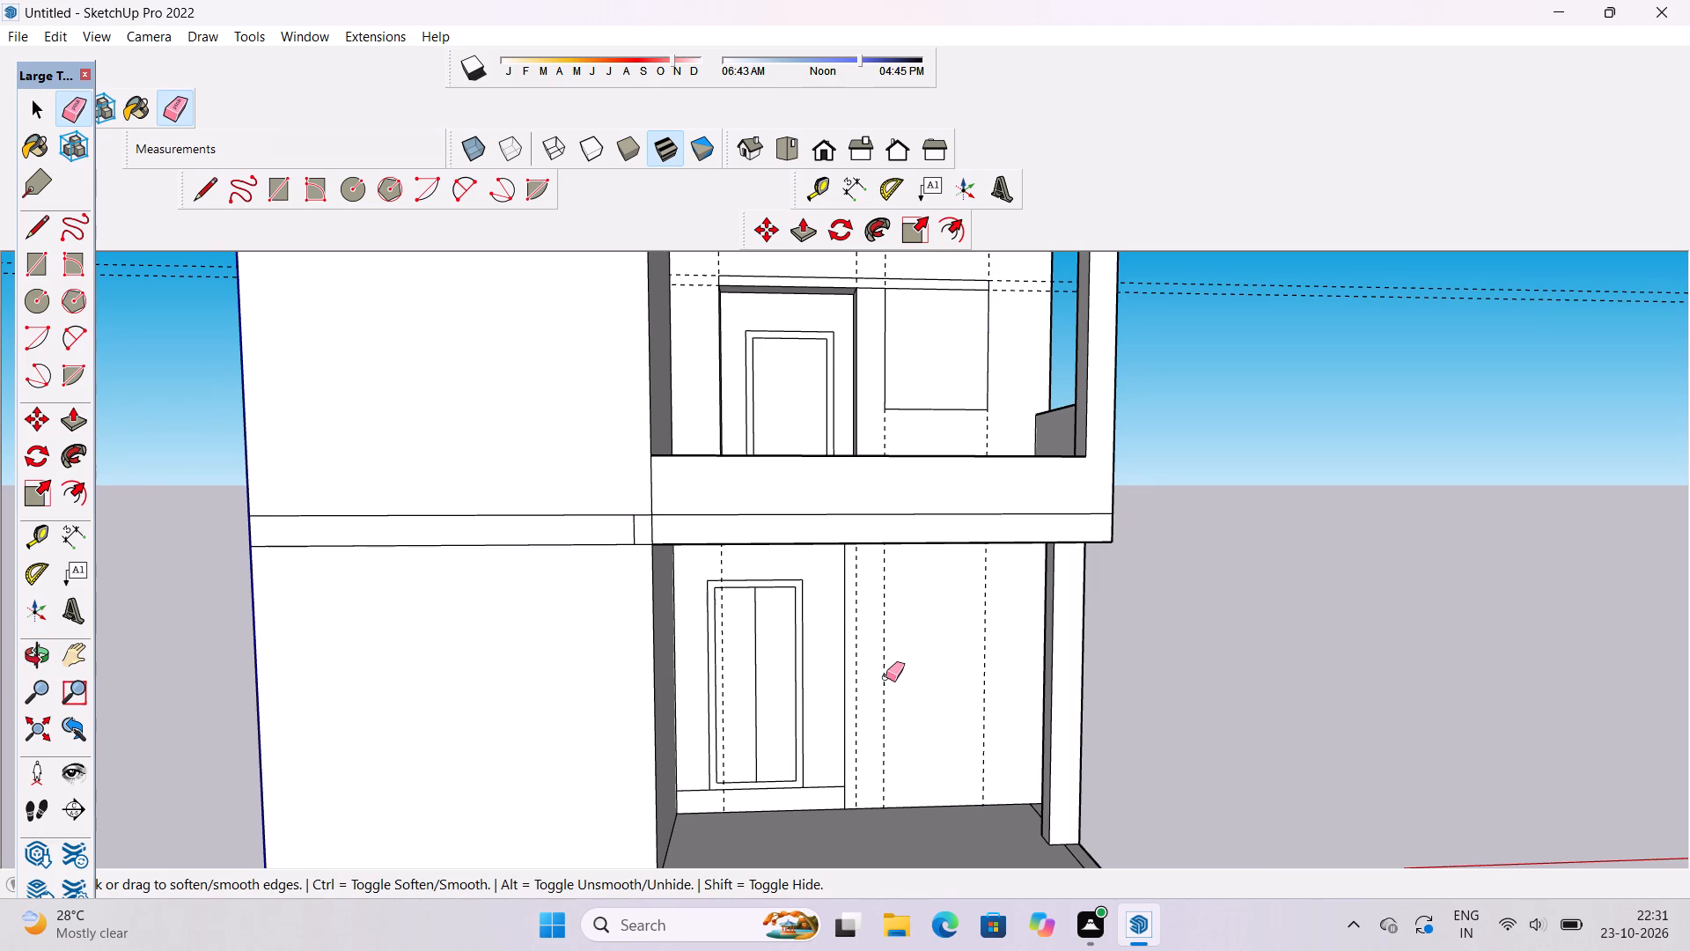
scroll(896, 671, "up", 4)
left_click_drag(895, 650, 831, 750)
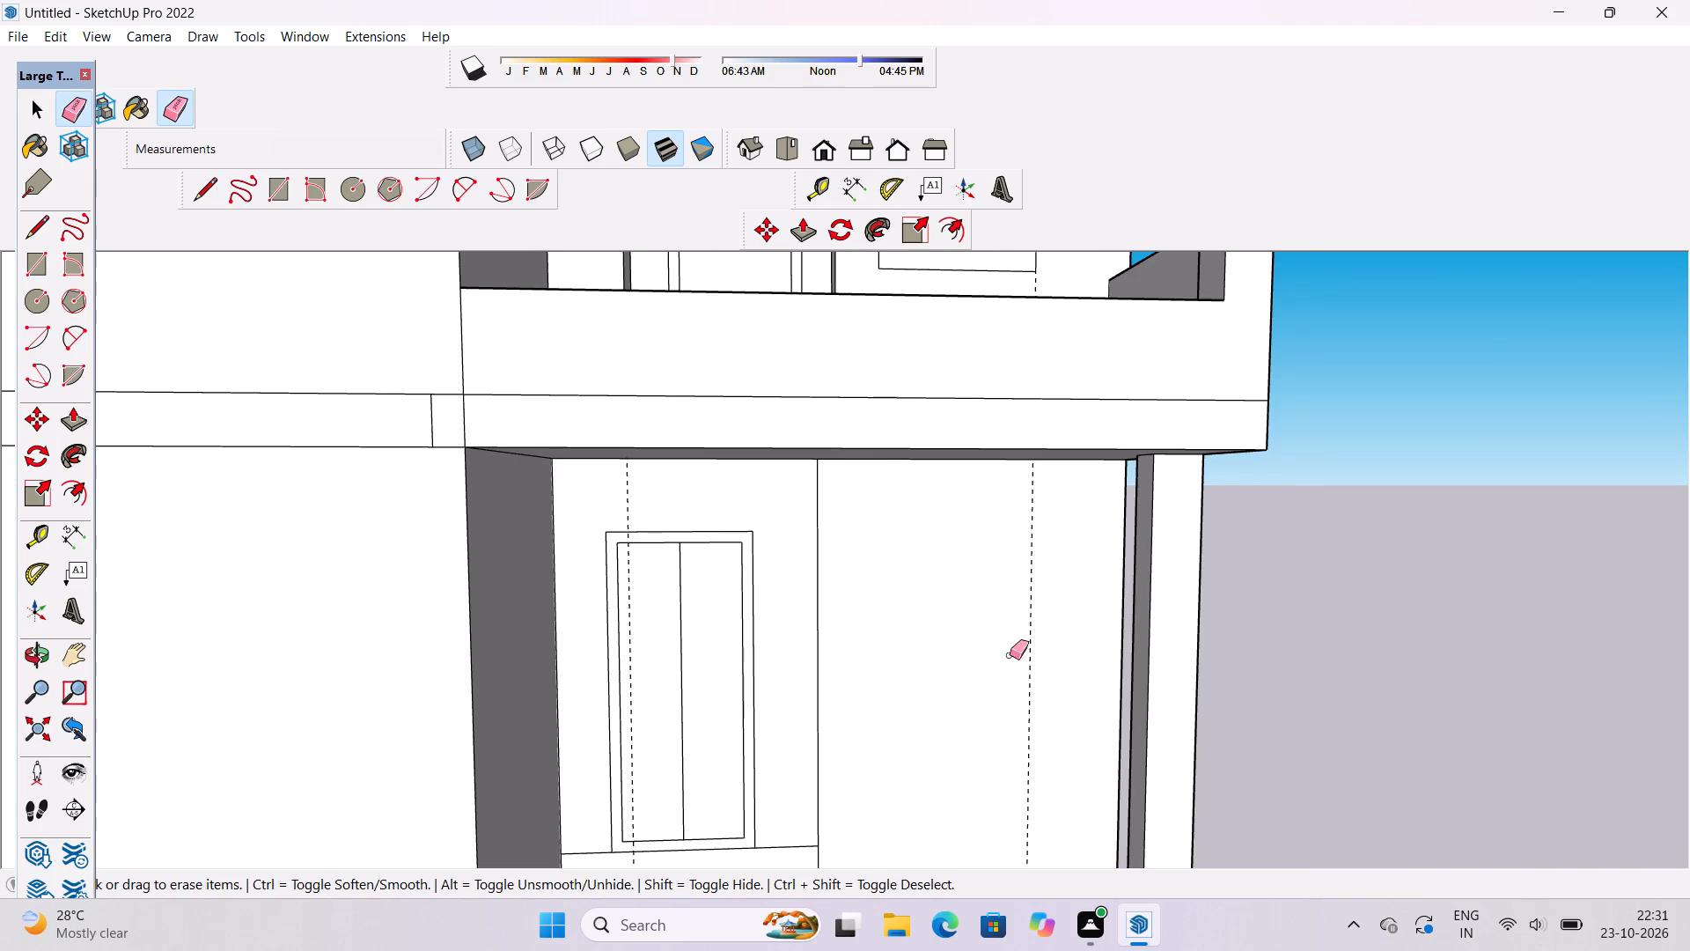
left_click_drag(1062, 617, 1018, 660)
left_click(627, 491)
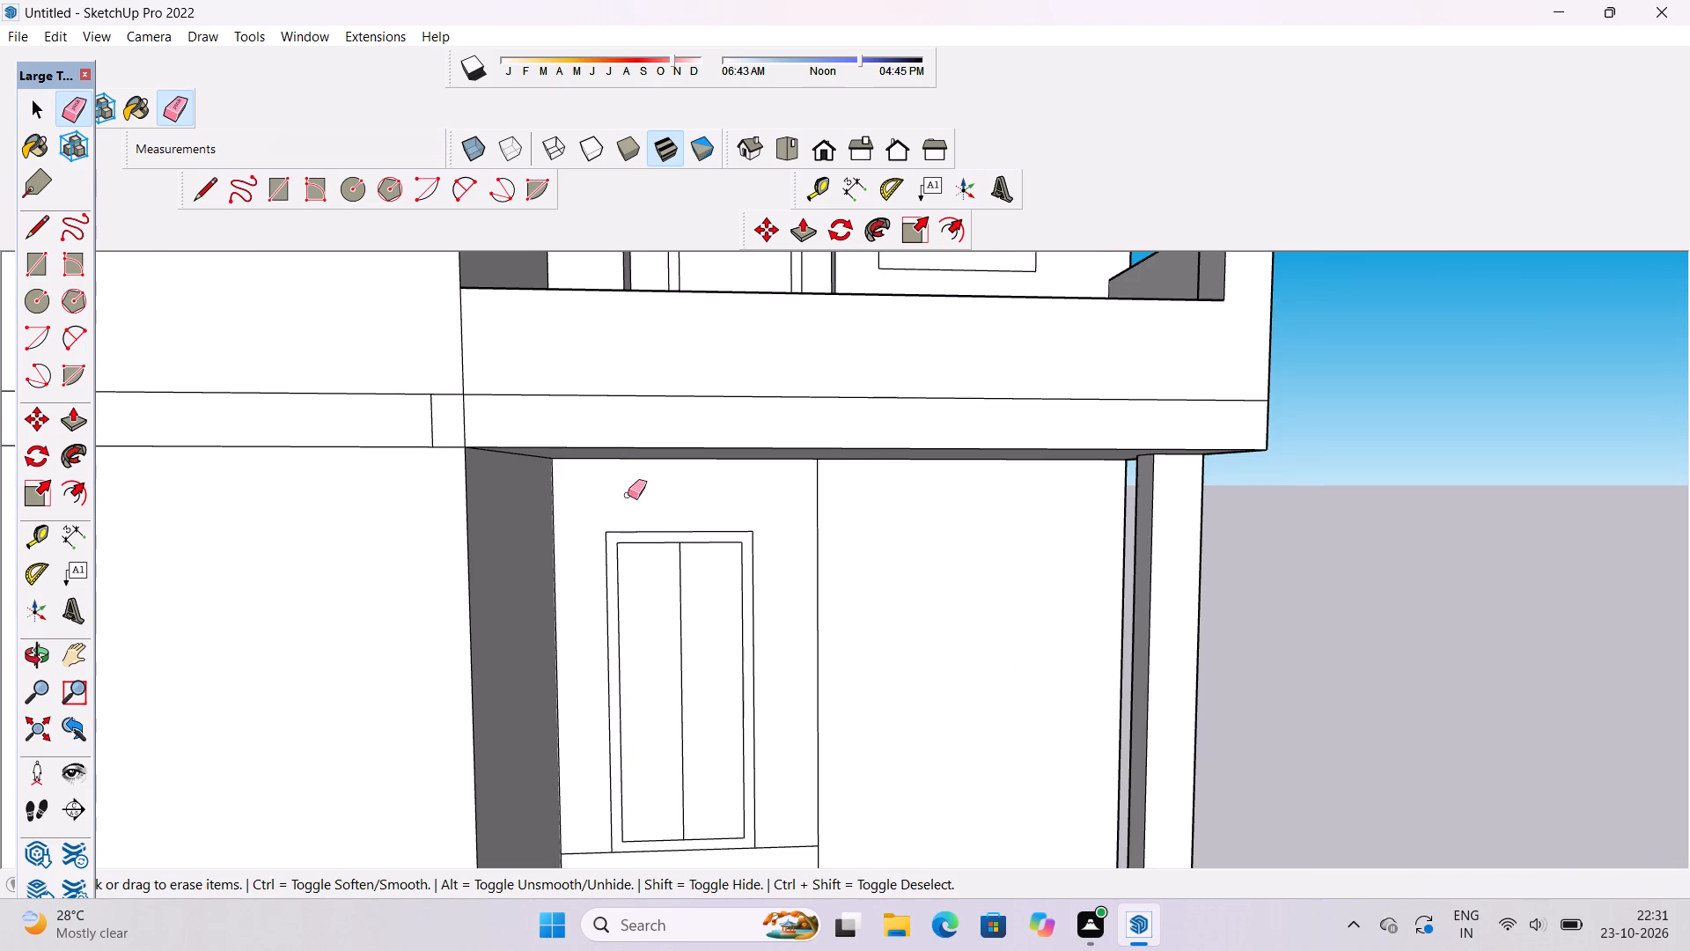
Erase the two horizontal guide lines running along the top of the middle-storey door and window outlines.
key("o")
scroll(682, 534, "down", 10)
left_click_drag(695, 523, 707, 660, "shift")
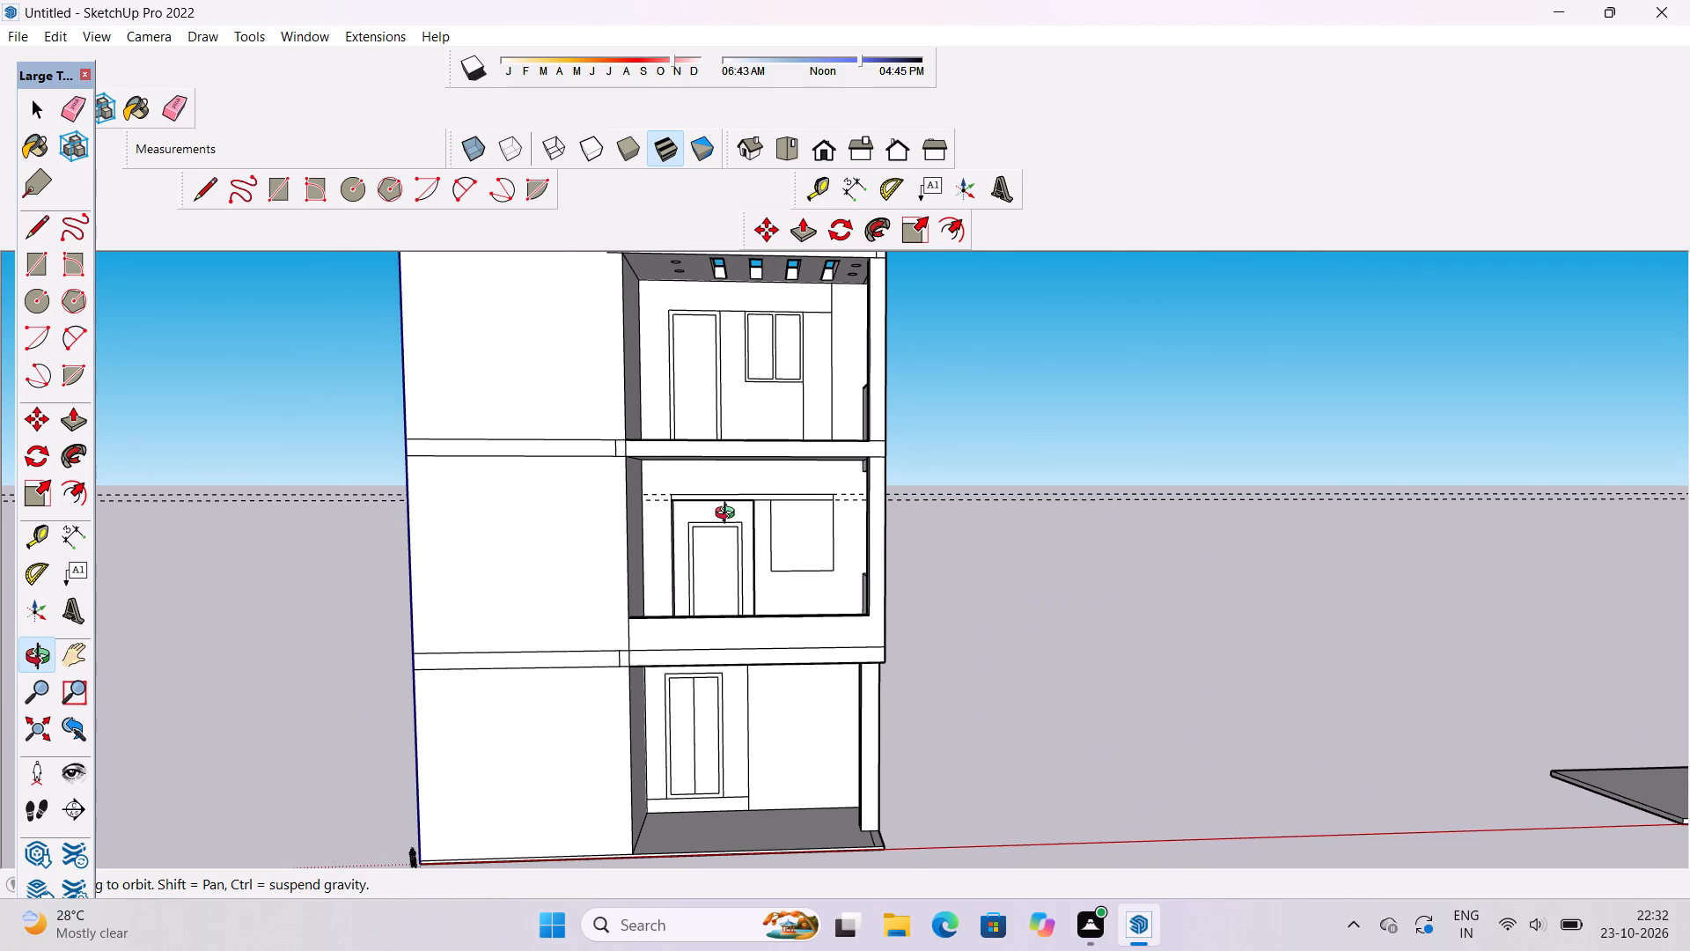
scroll(729, 515, "up", 2)
left_click_drag(749, 515, 708, 476, "shift")
left_click_drag(708, 477, 707, 529)
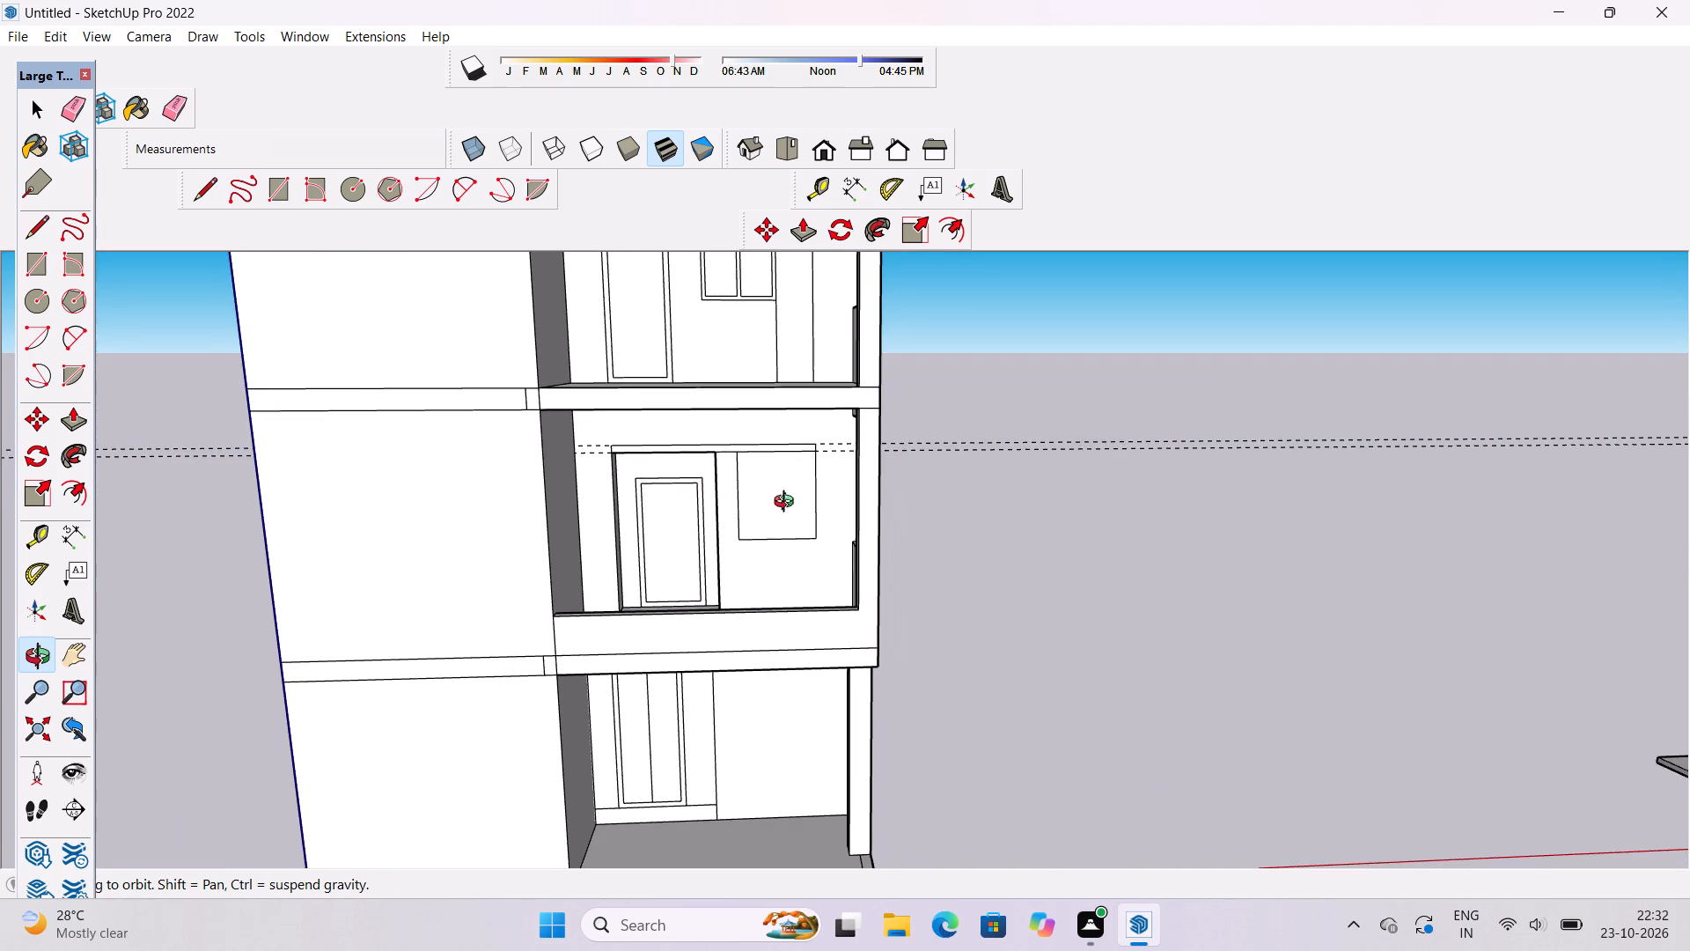
scroll(820, 452, "up", 9)
left_click(822, 456, "shift")
scroll(822, 456, "down", 5, "shift")
key("e")
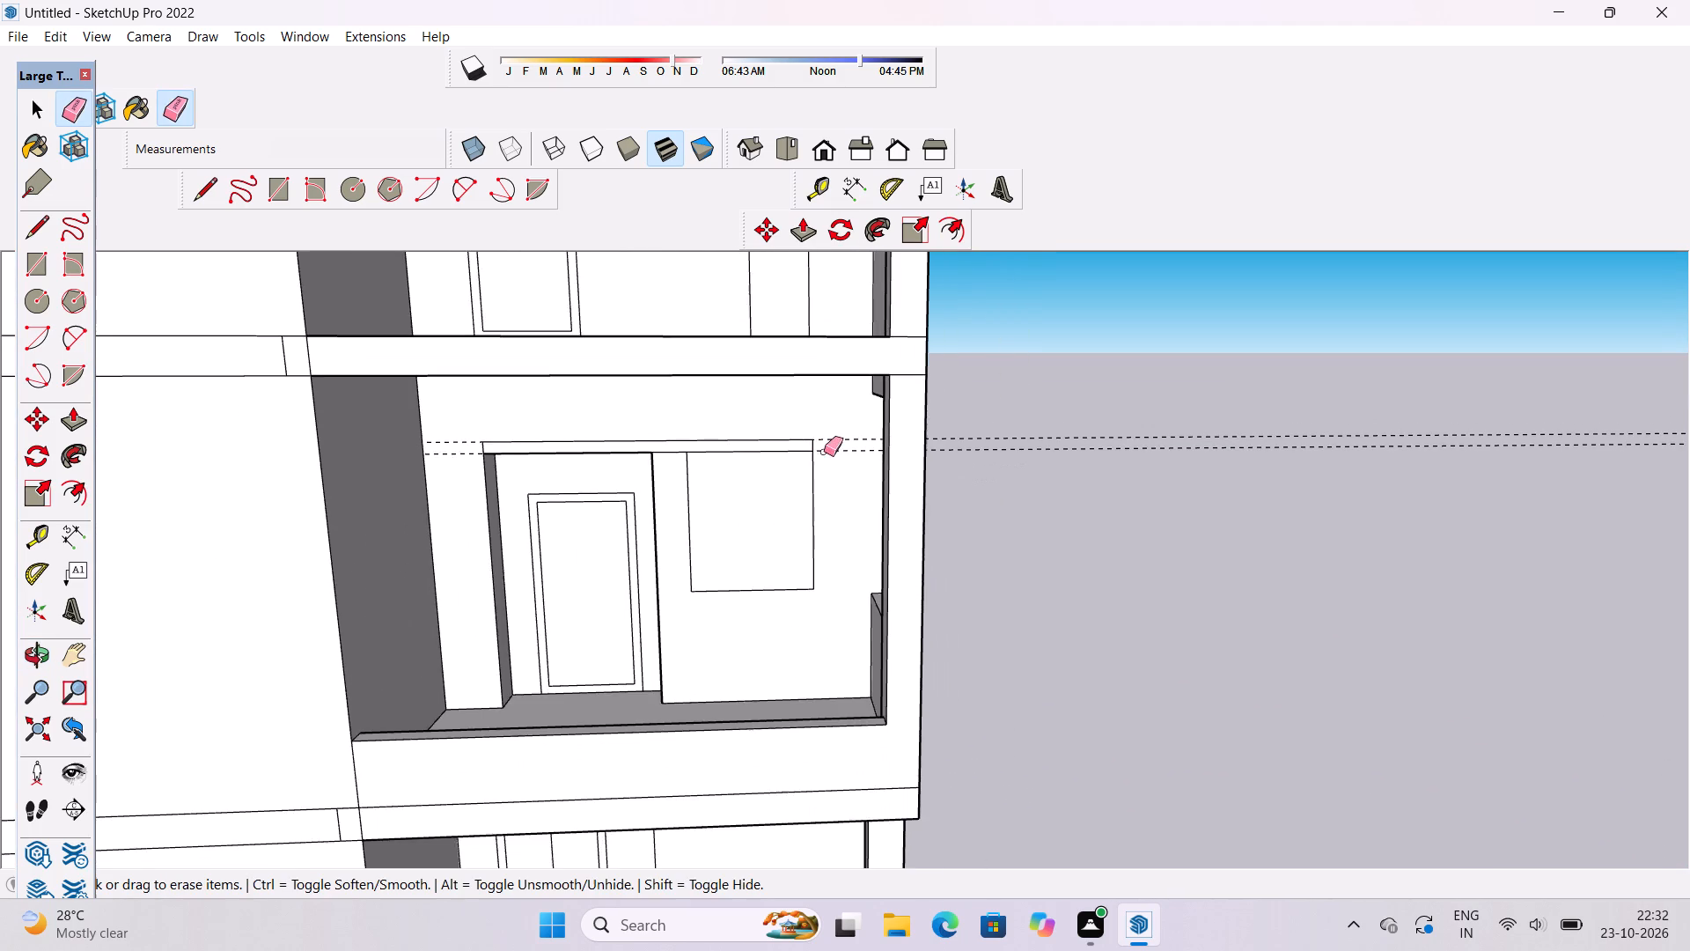
scroll(825, 451, "up", 3)
left_click_drag(844, 415, 847, 468)
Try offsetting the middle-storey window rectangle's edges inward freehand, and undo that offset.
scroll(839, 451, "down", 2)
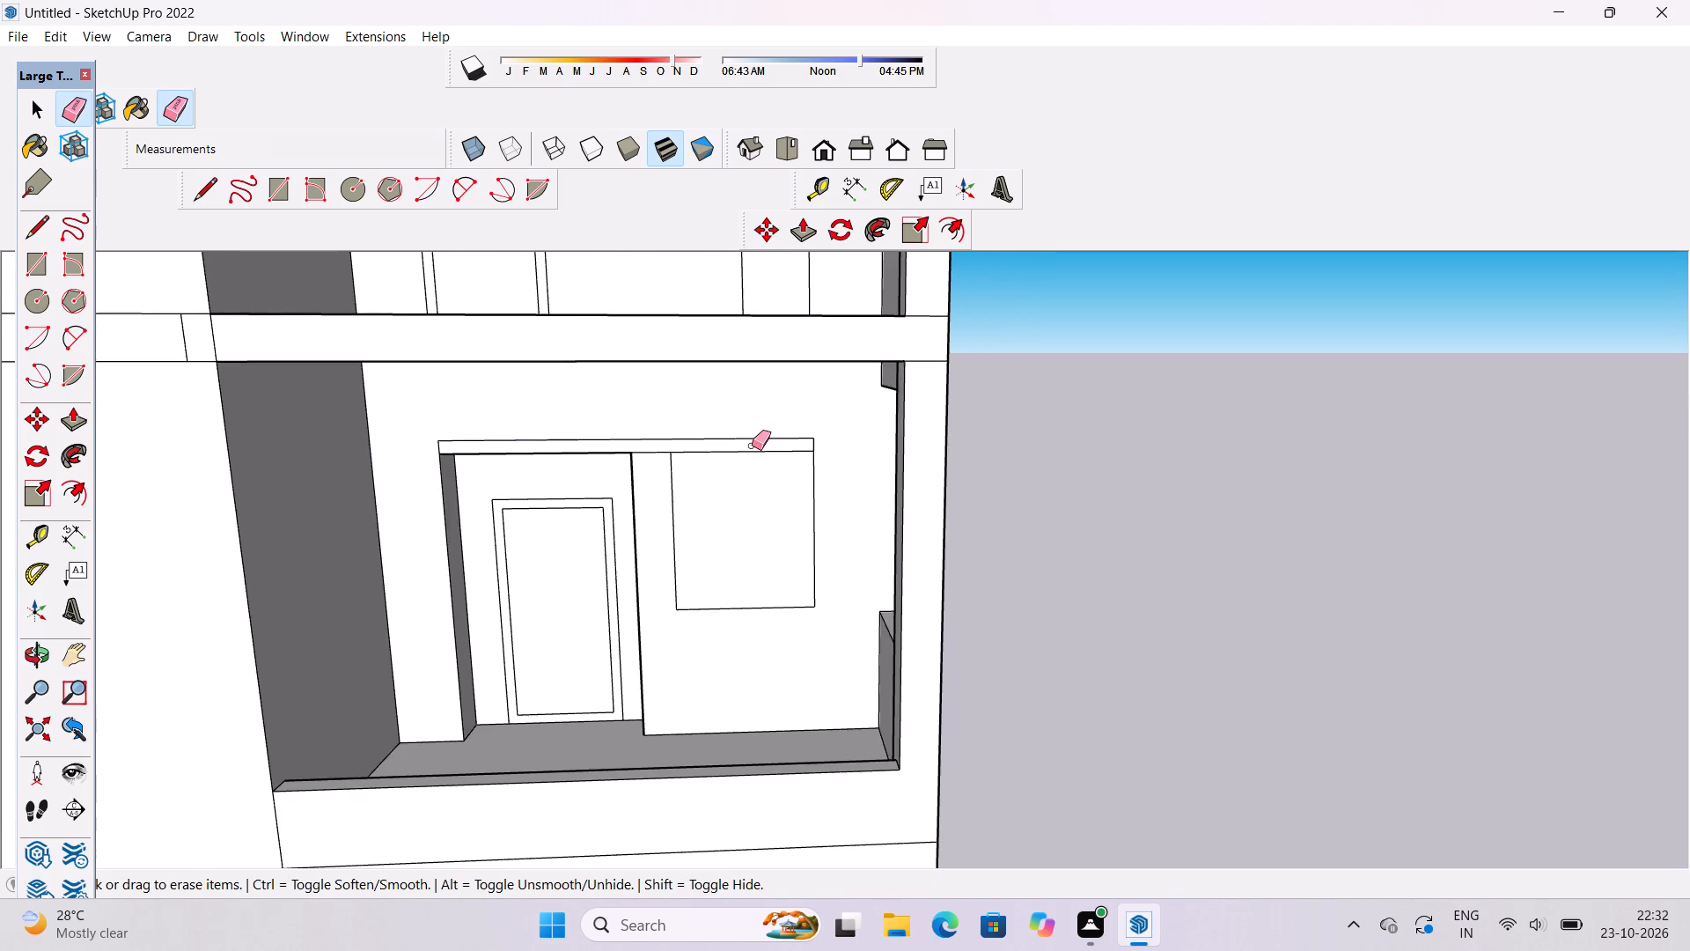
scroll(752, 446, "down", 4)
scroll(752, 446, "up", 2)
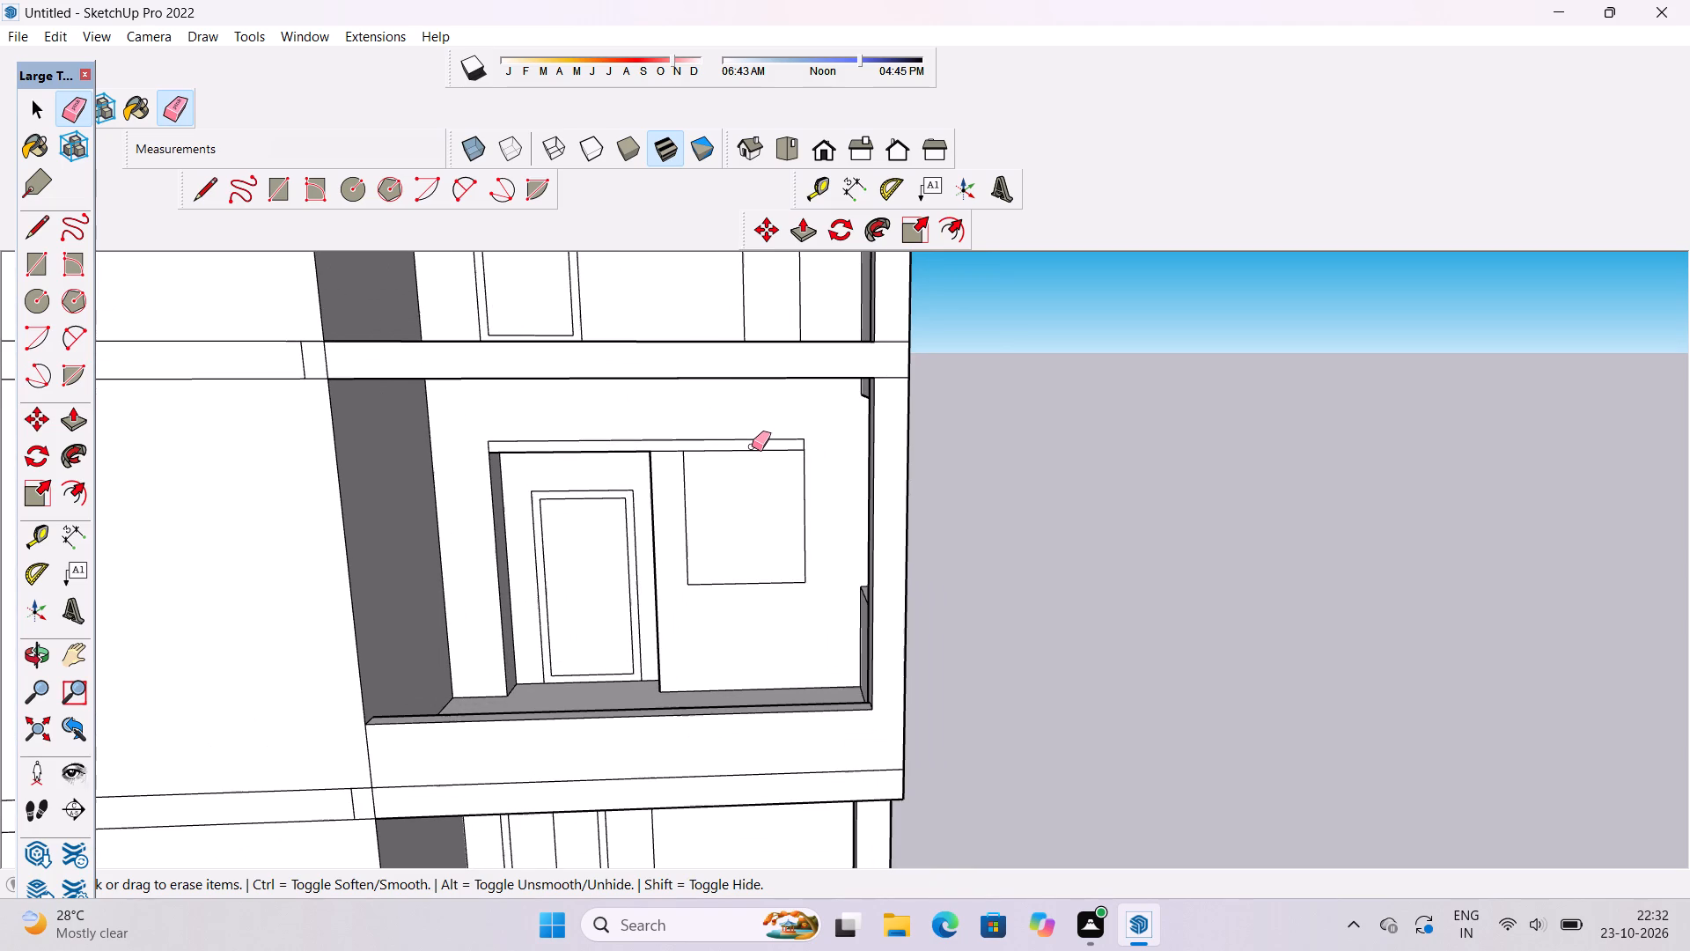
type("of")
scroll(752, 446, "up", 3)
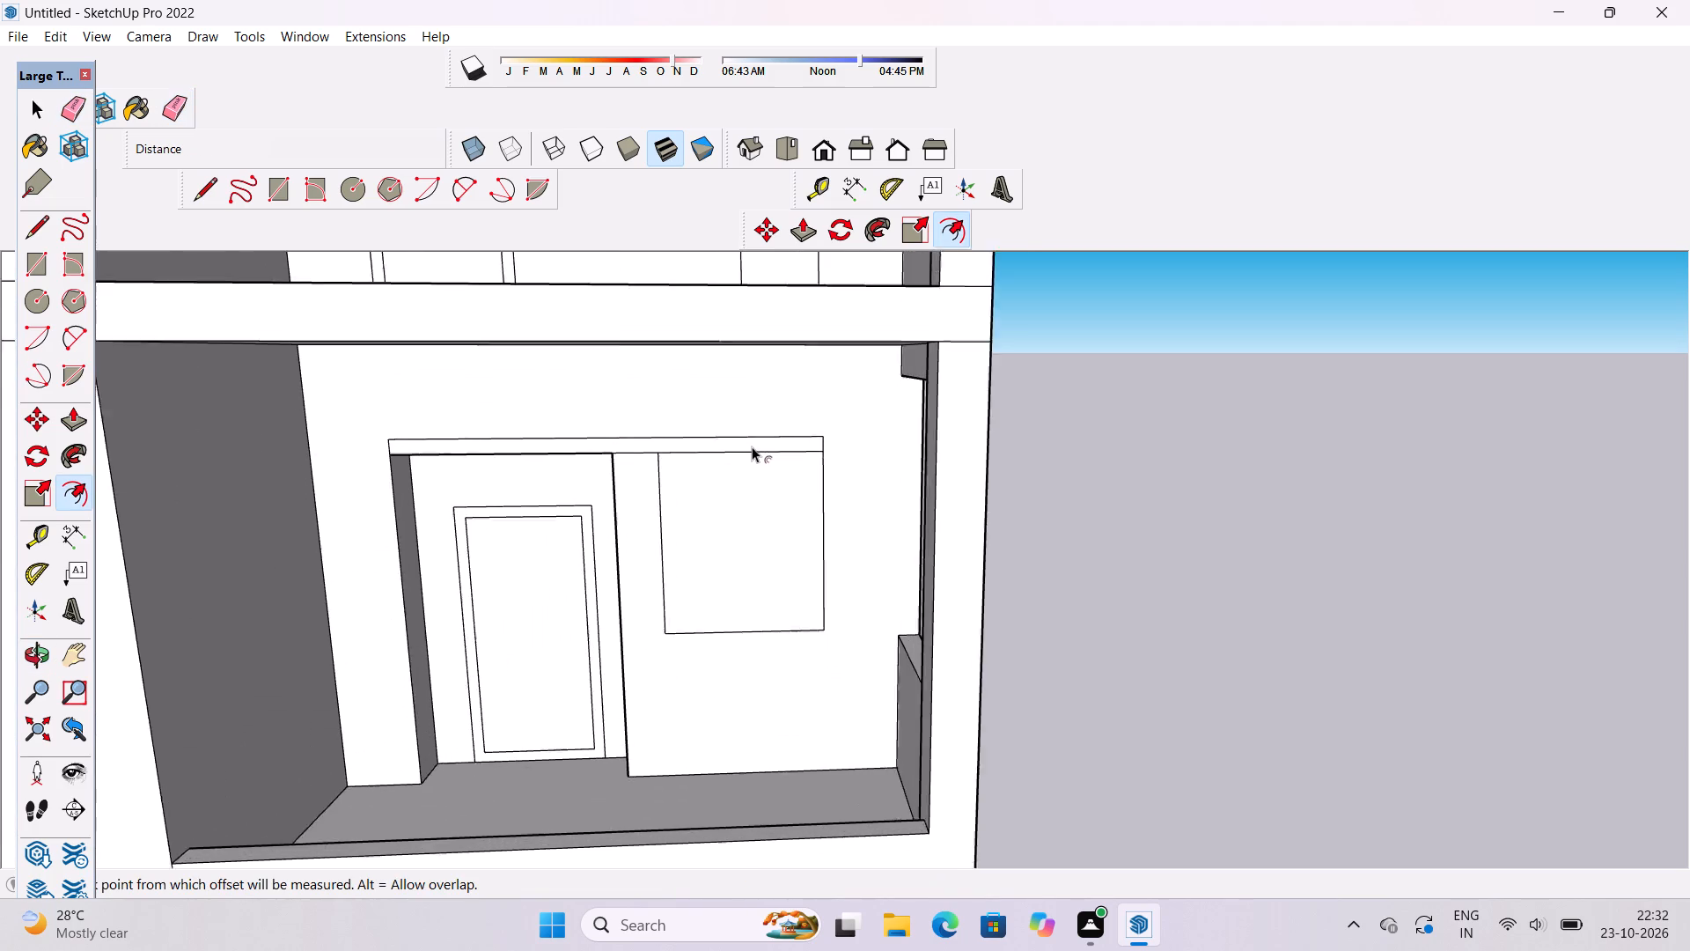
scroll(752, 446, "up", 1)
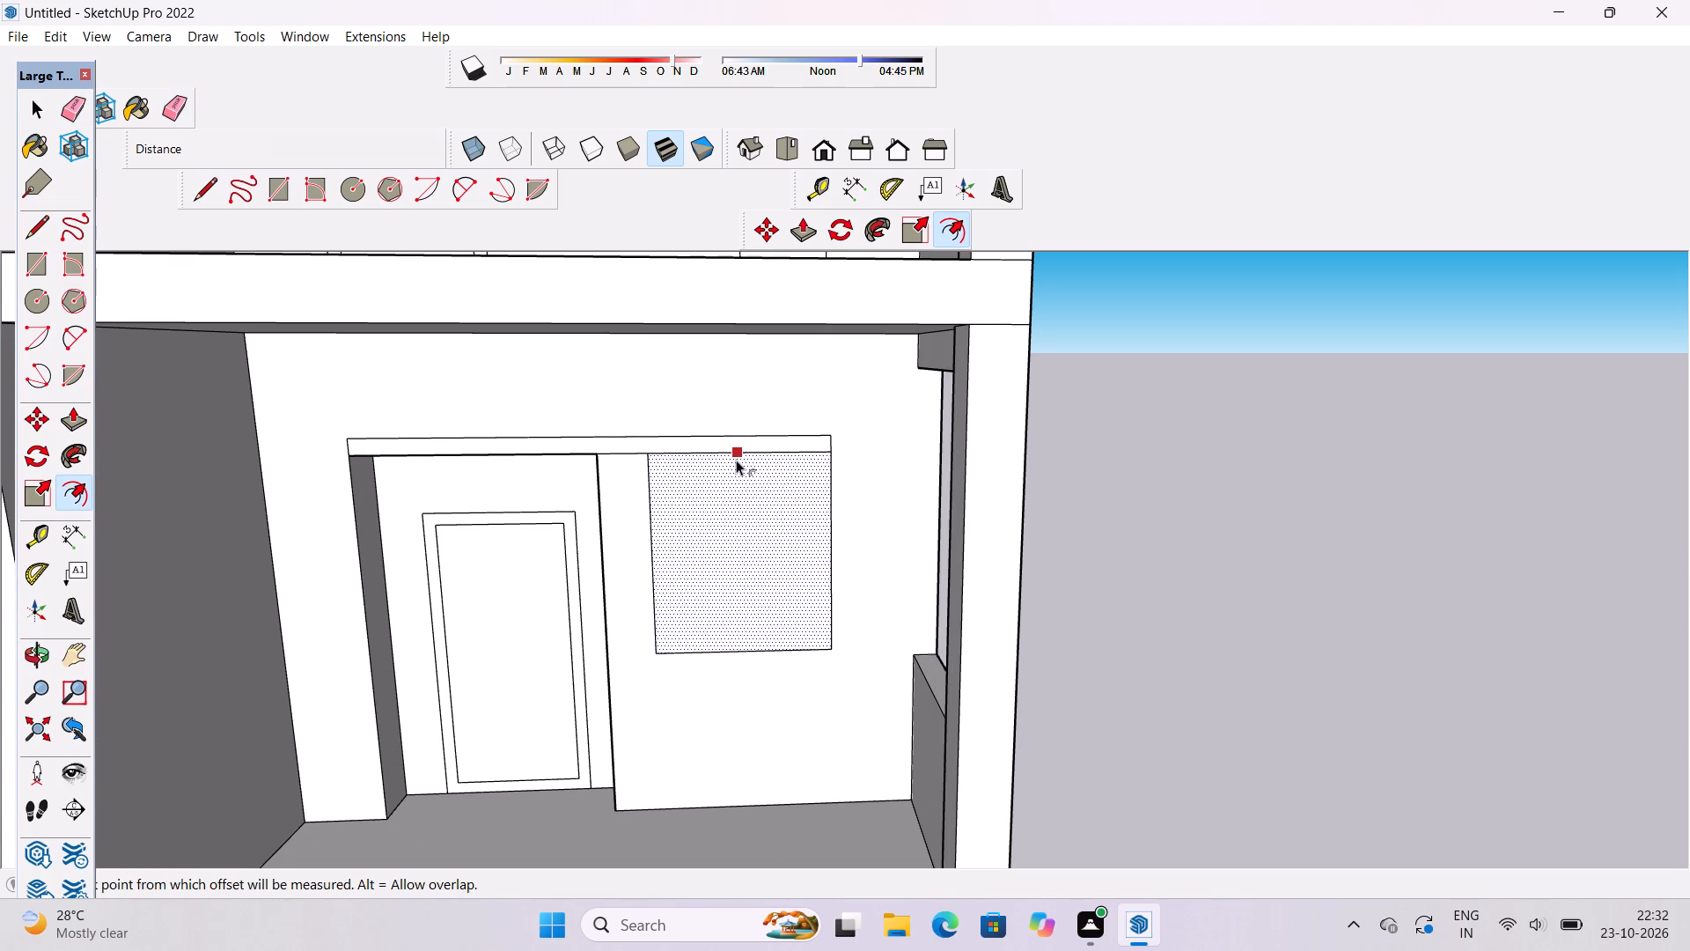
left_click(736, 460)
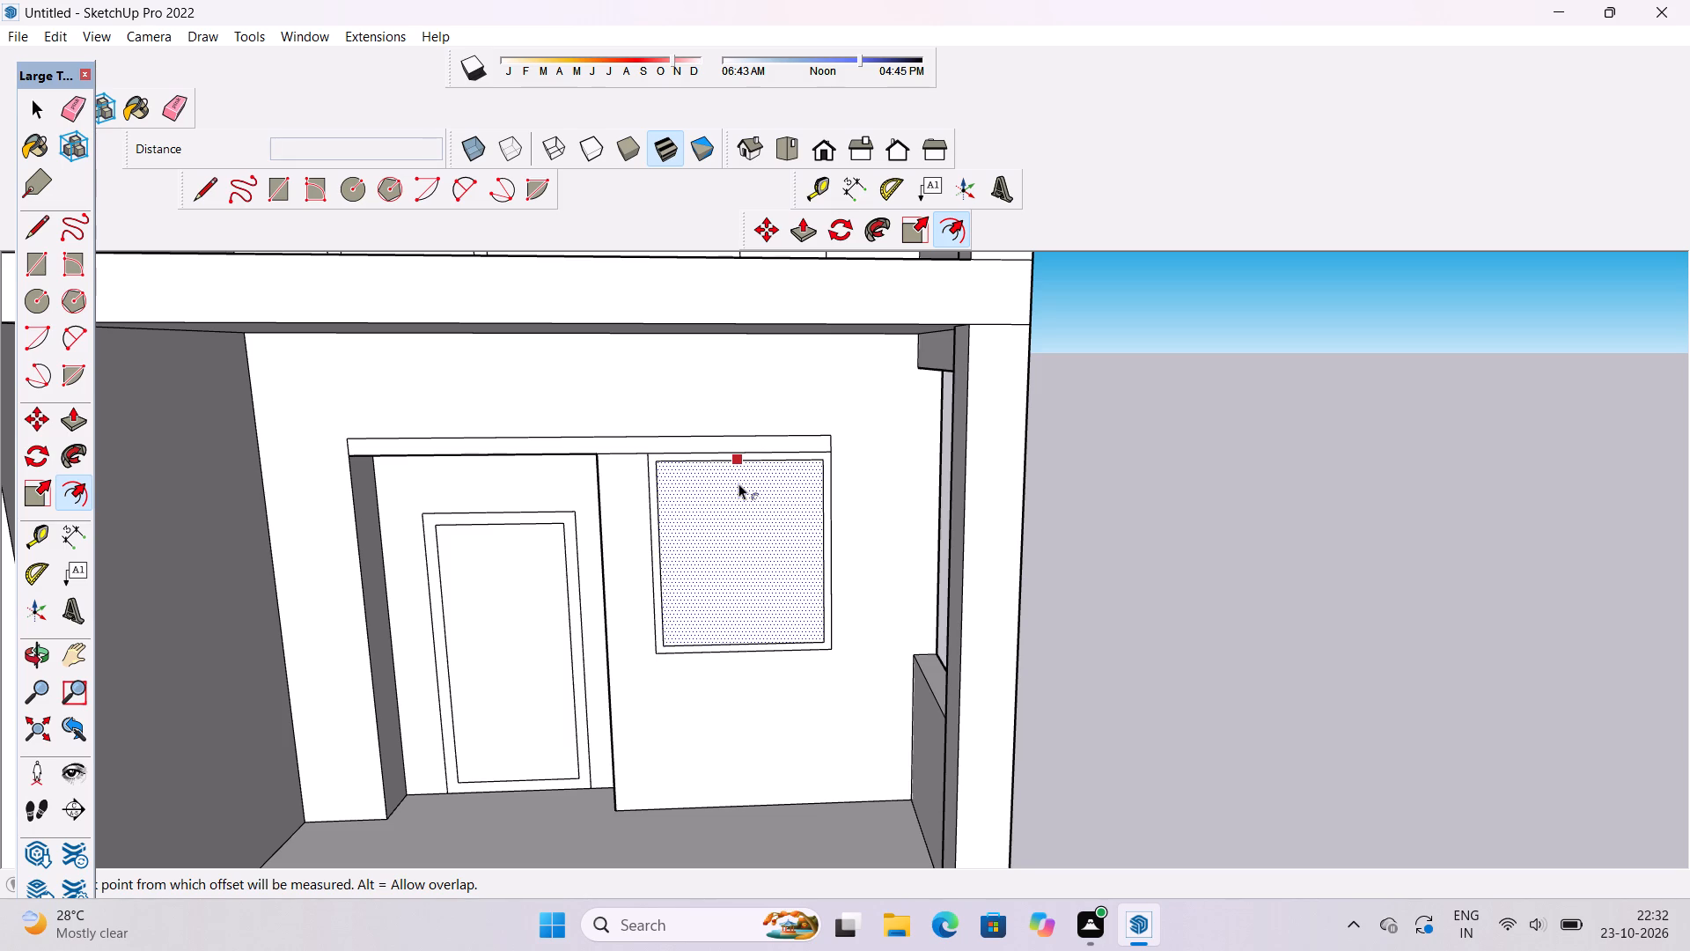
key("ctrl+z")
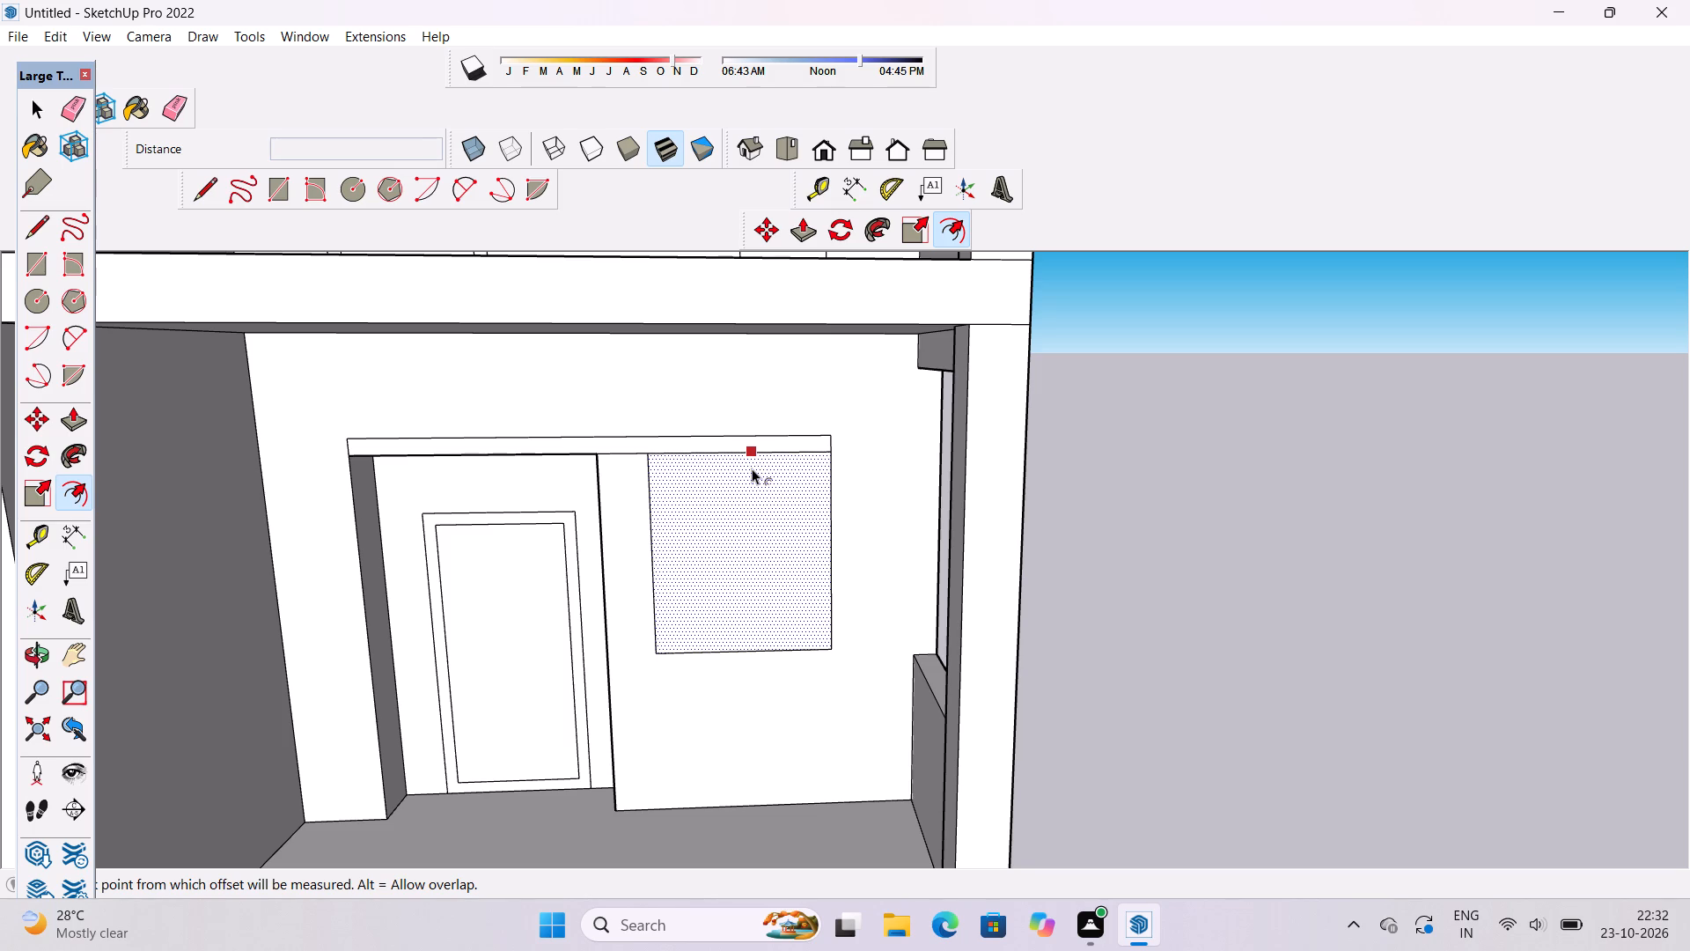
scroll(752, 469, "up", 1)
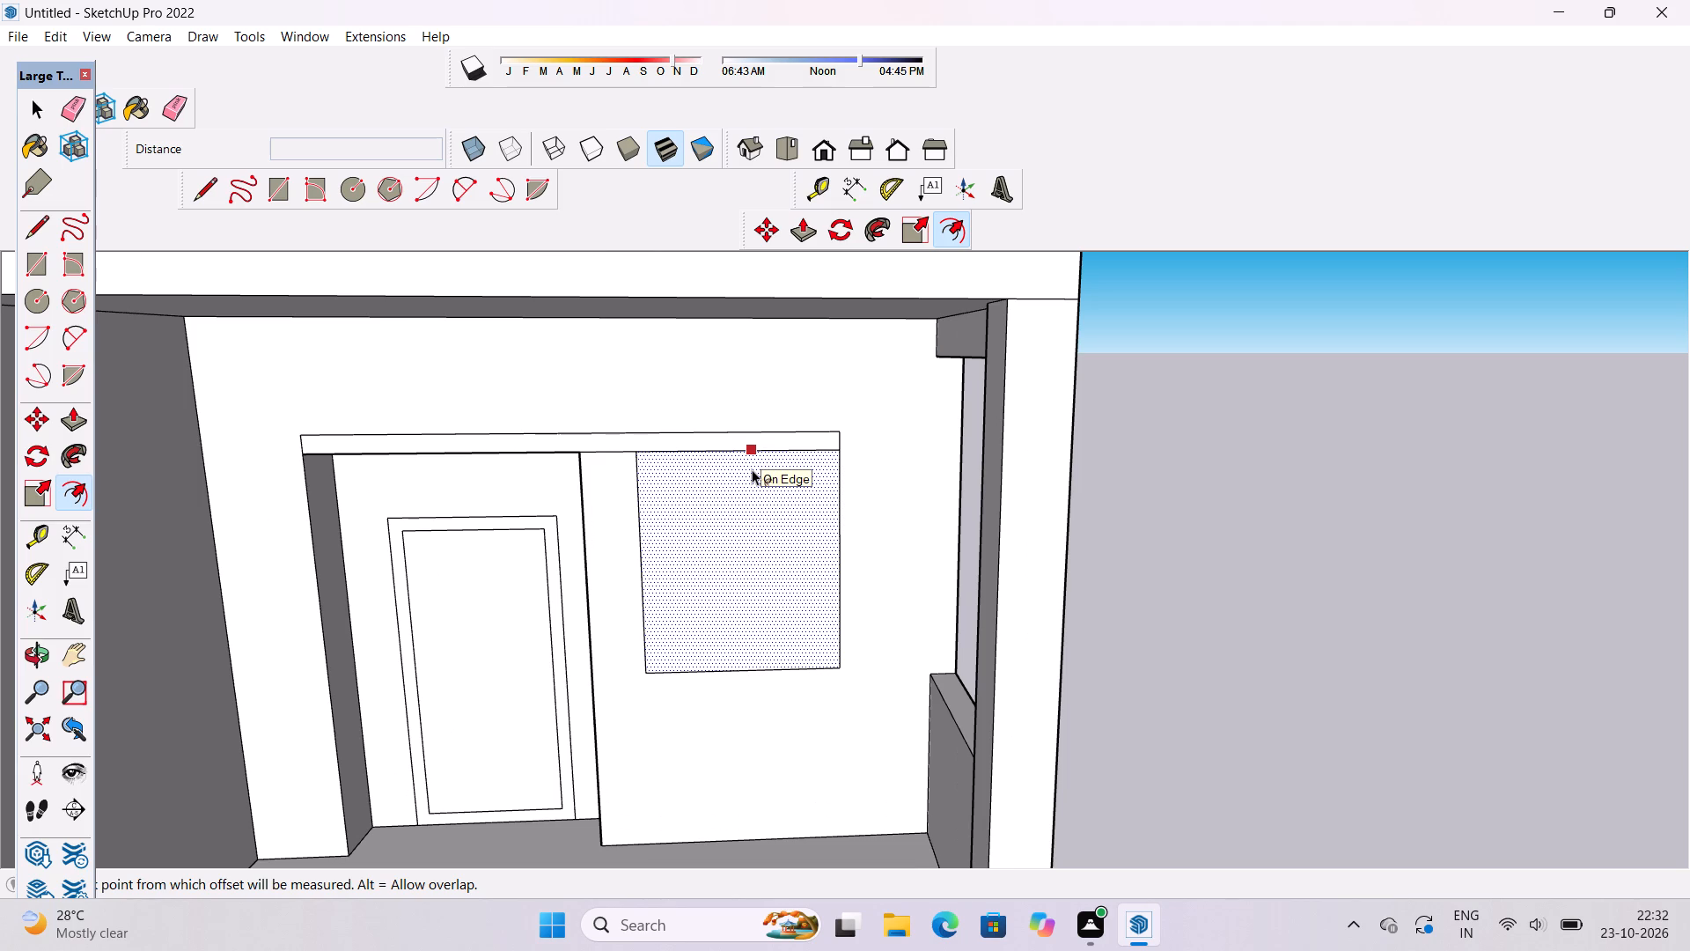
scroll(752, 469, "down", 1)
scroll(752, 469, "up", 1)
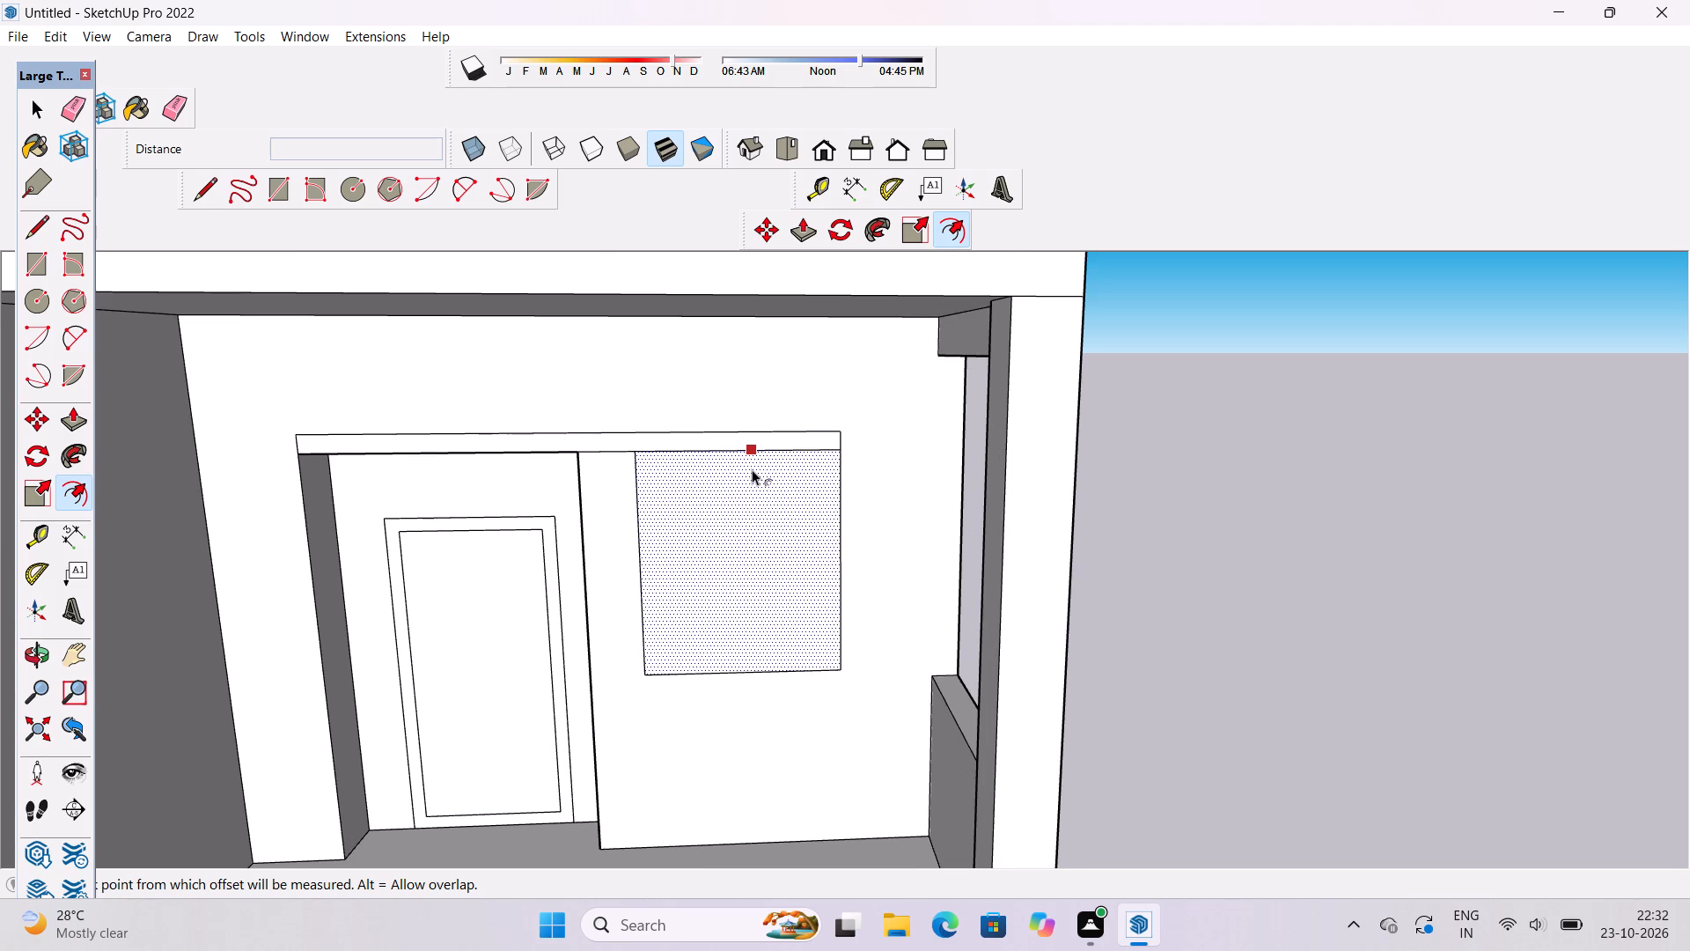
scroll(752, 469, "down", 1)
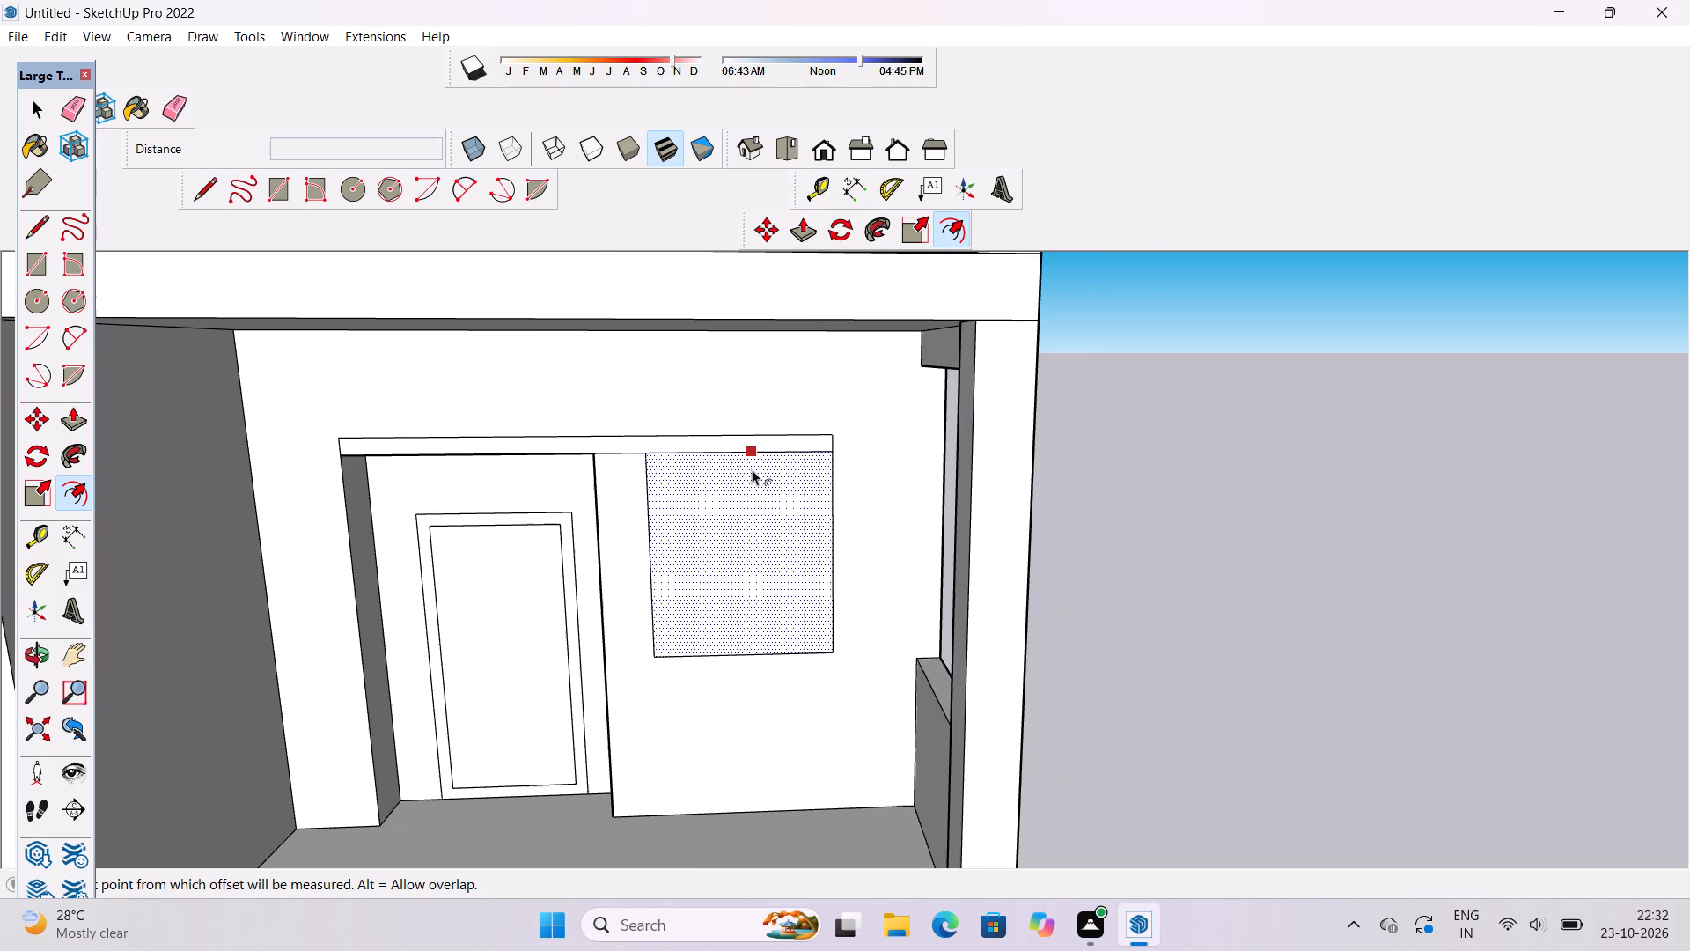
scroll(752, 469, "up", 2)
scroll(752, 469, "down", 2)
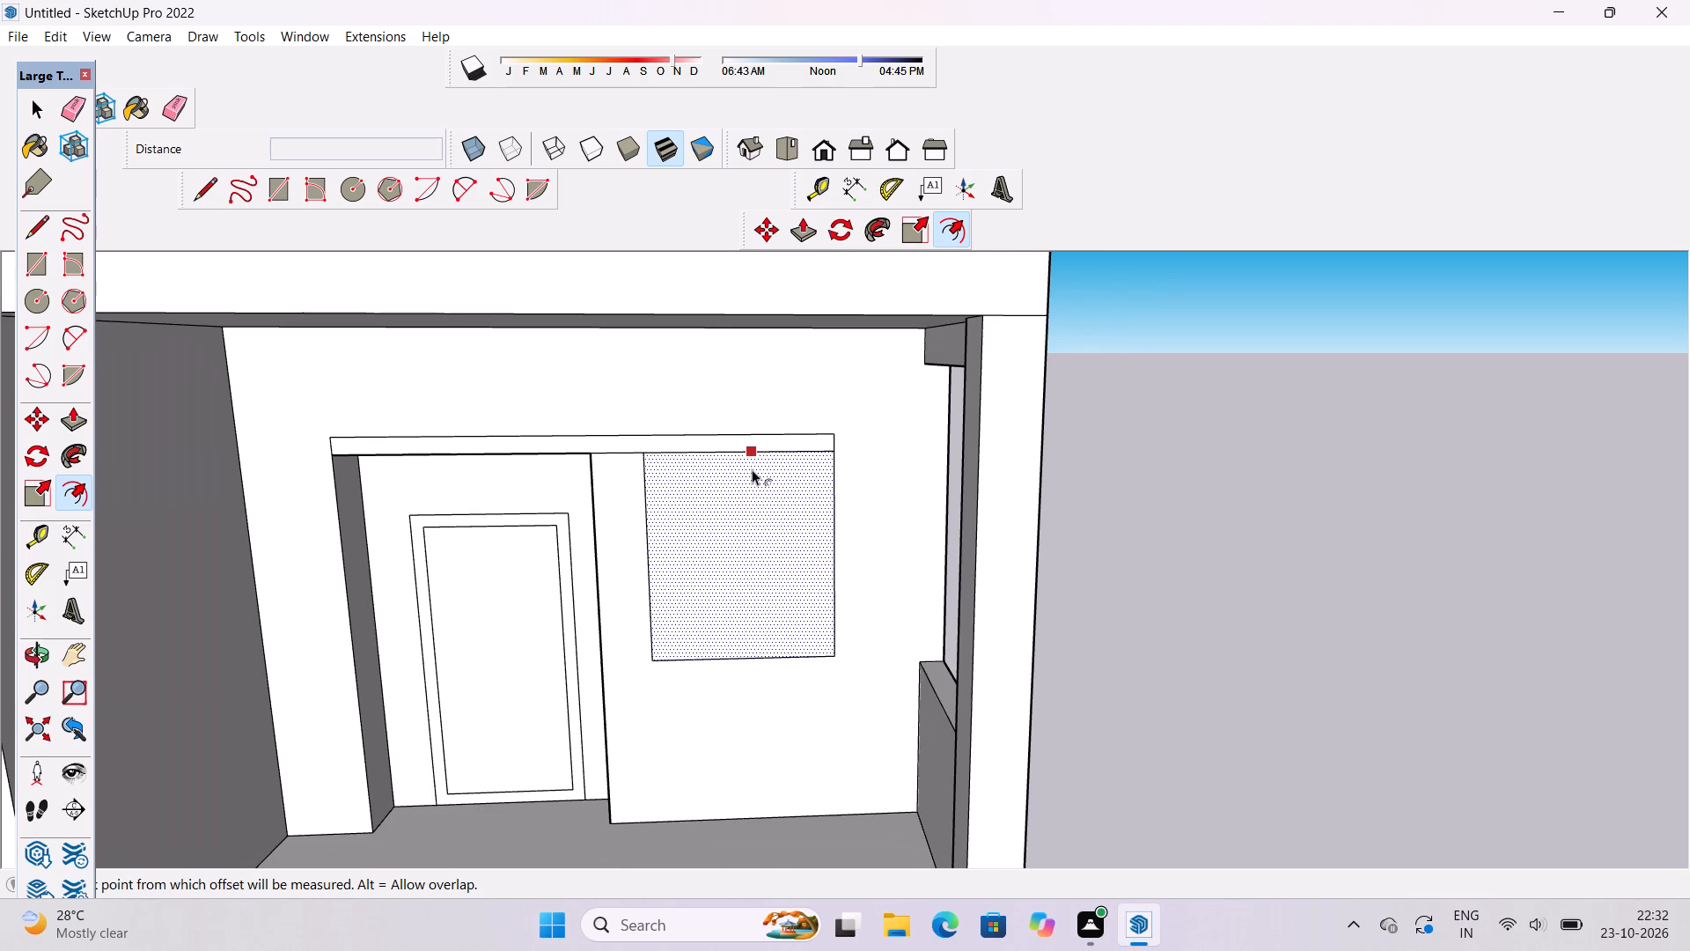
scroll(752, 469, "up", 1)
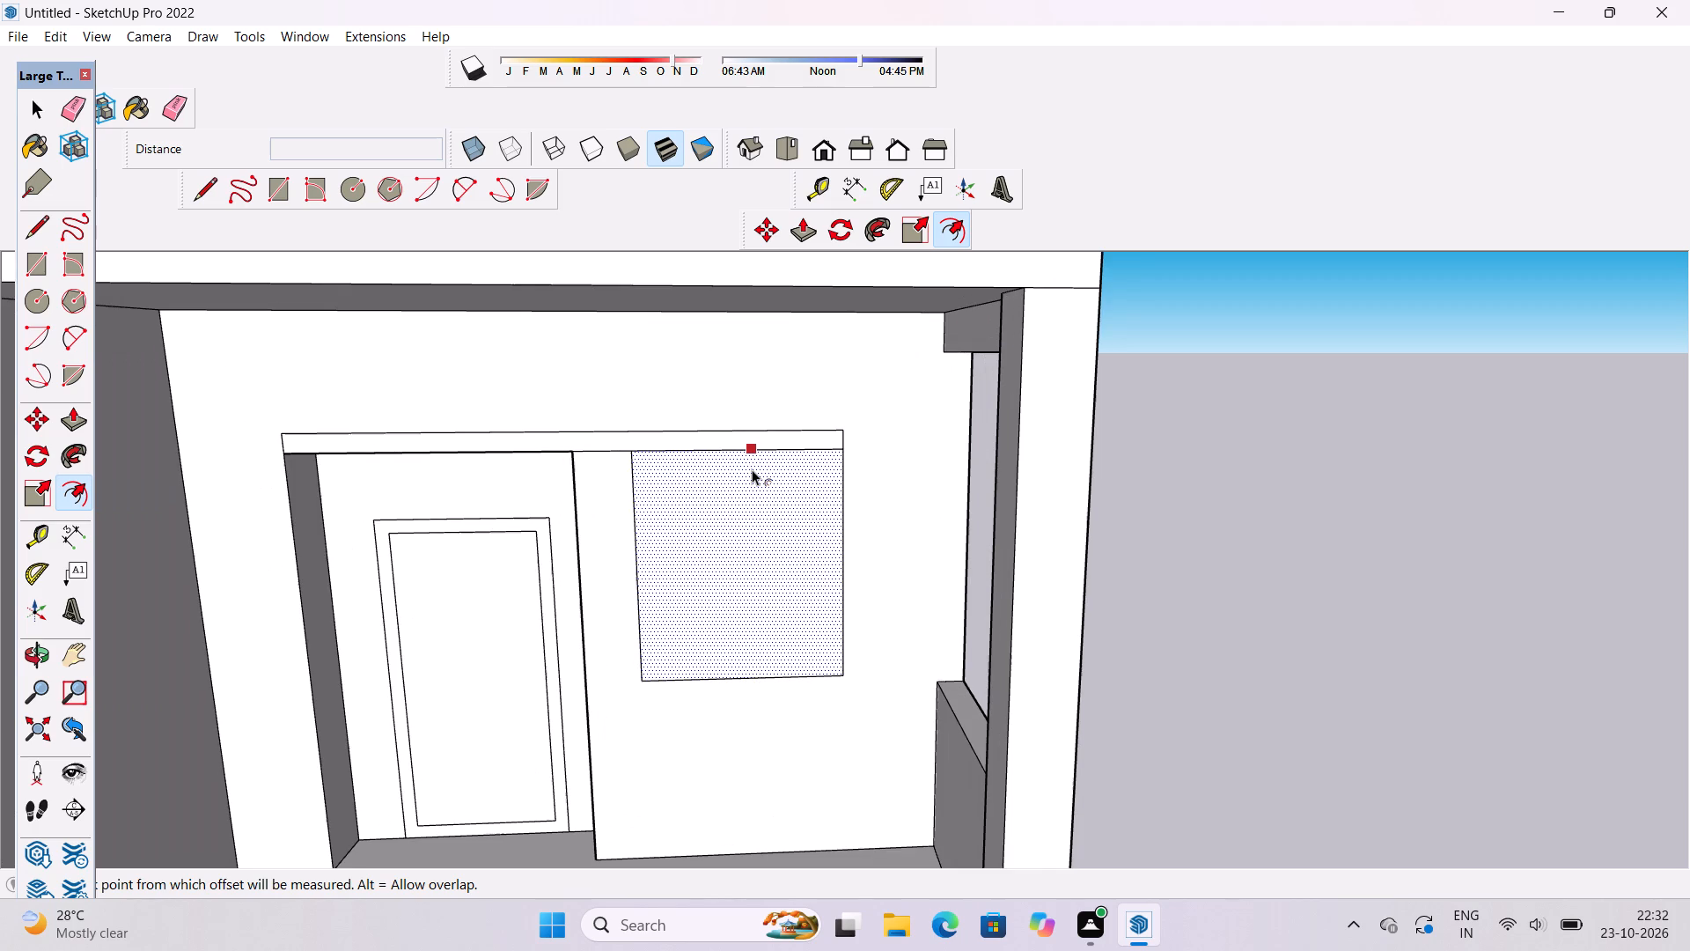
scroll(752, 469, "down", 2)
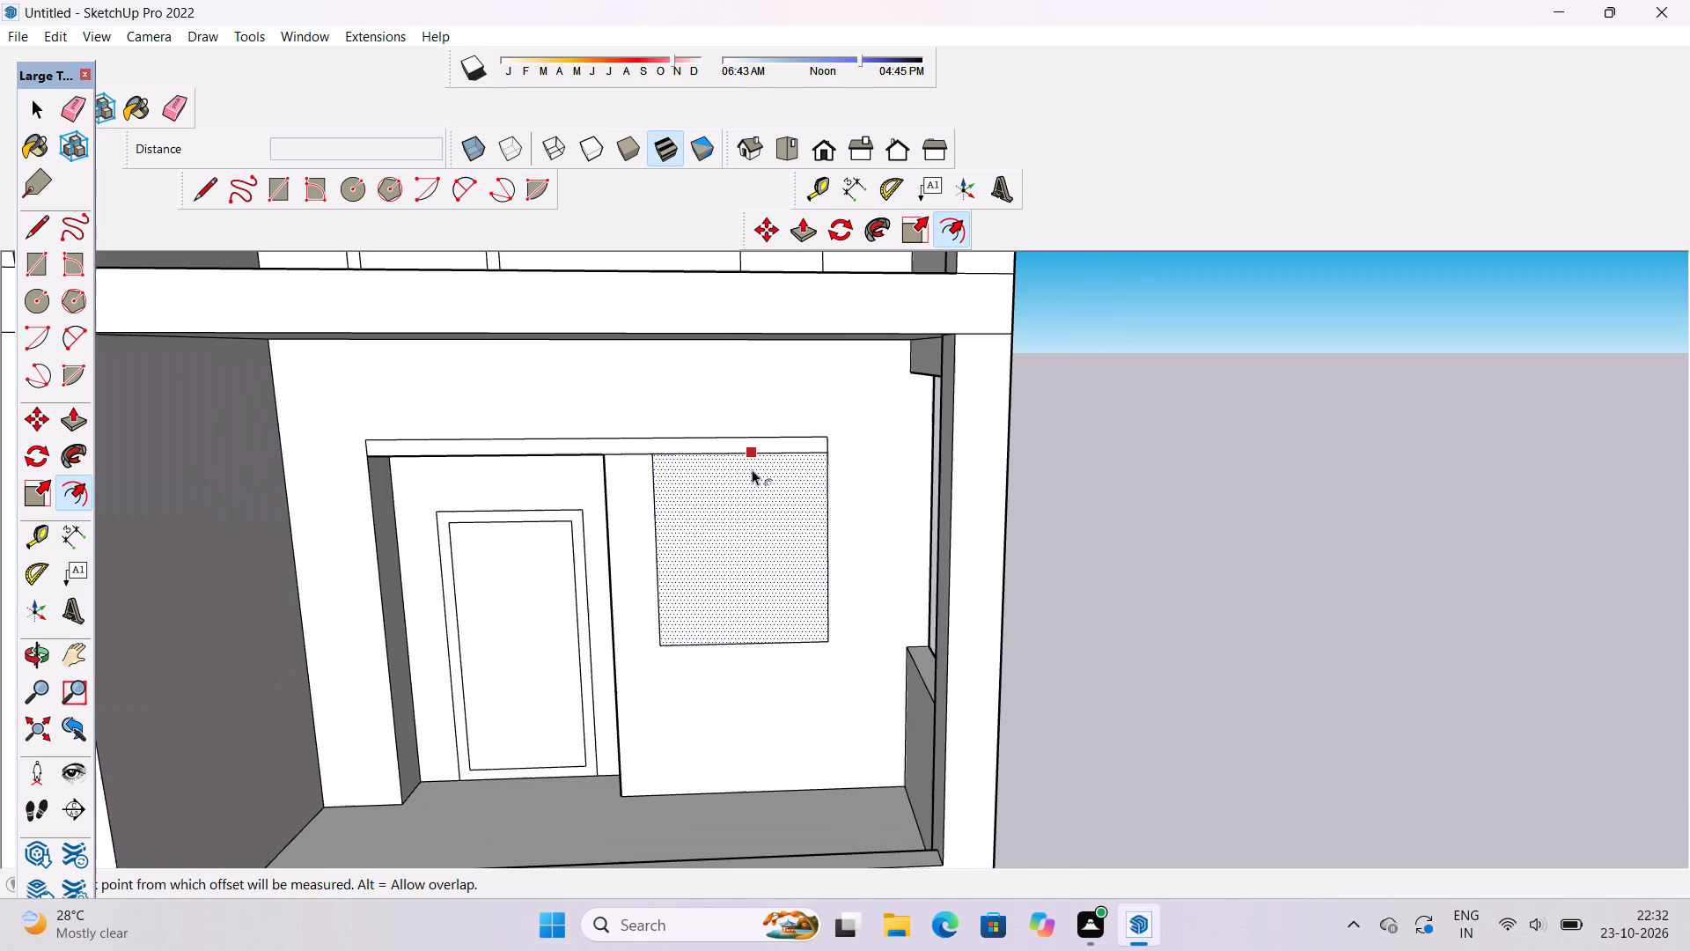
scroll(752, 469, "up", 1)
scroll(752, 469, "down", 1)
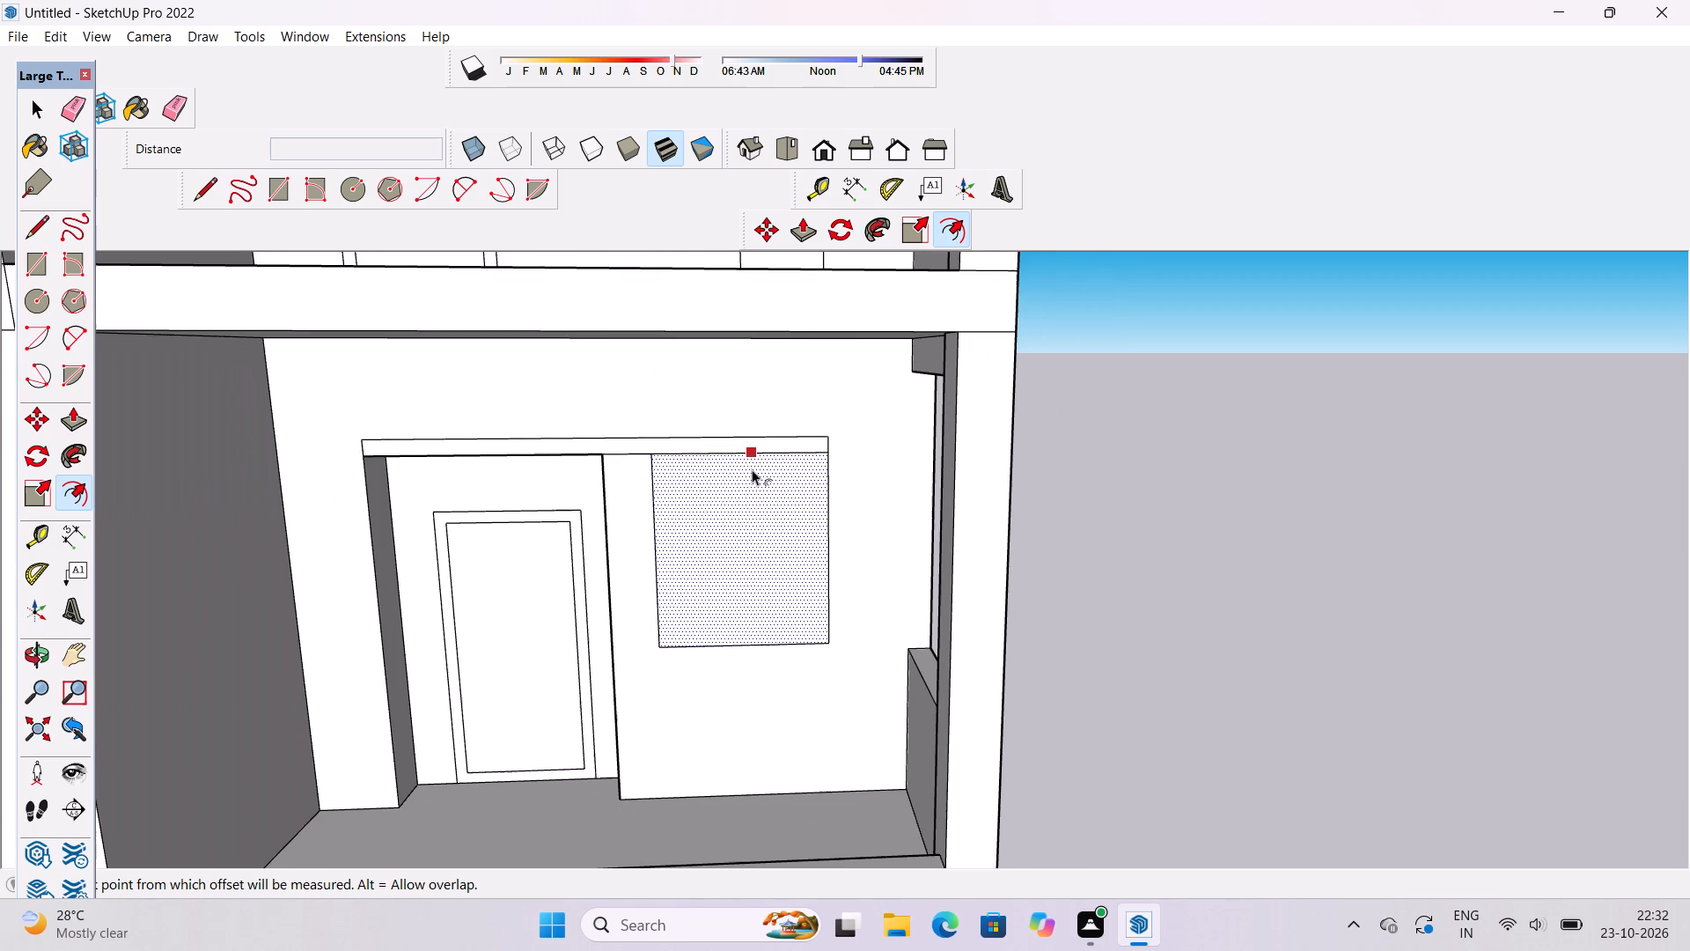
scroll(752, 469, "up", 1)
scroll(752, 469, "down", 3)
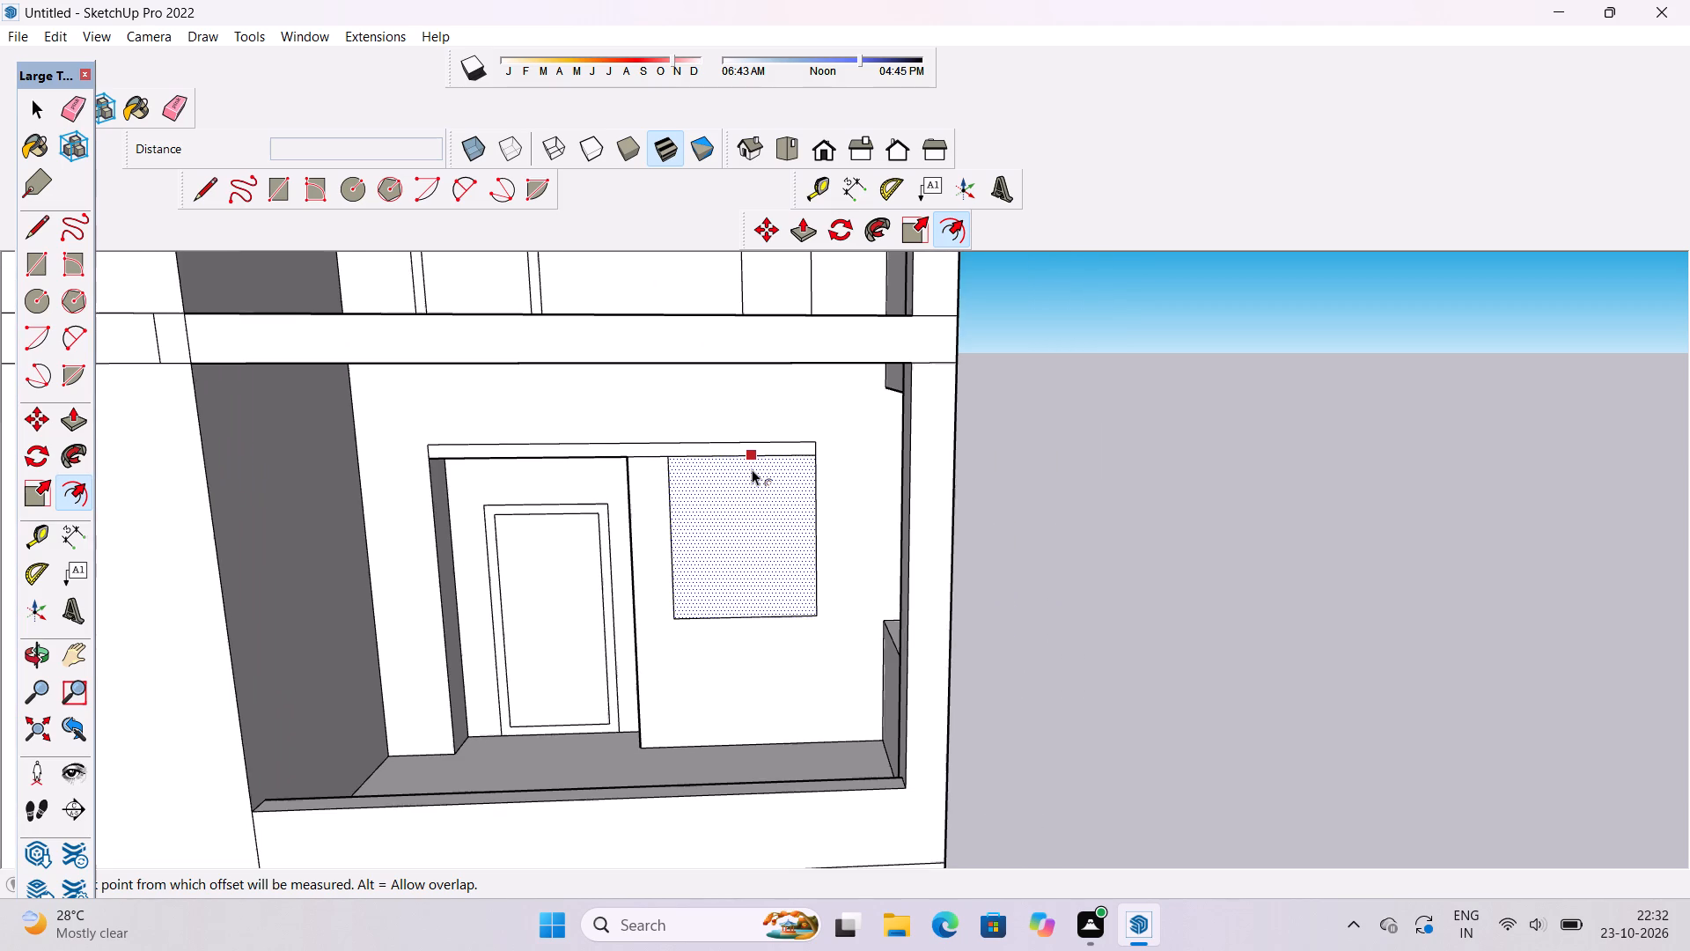
Offset the middle-storey window rectangle's edges inward by 1.5' to form the window frame.
scroll(752, 469, "down", 1)
left_click(752, 469)
scroll(752, 473, "up", 8)
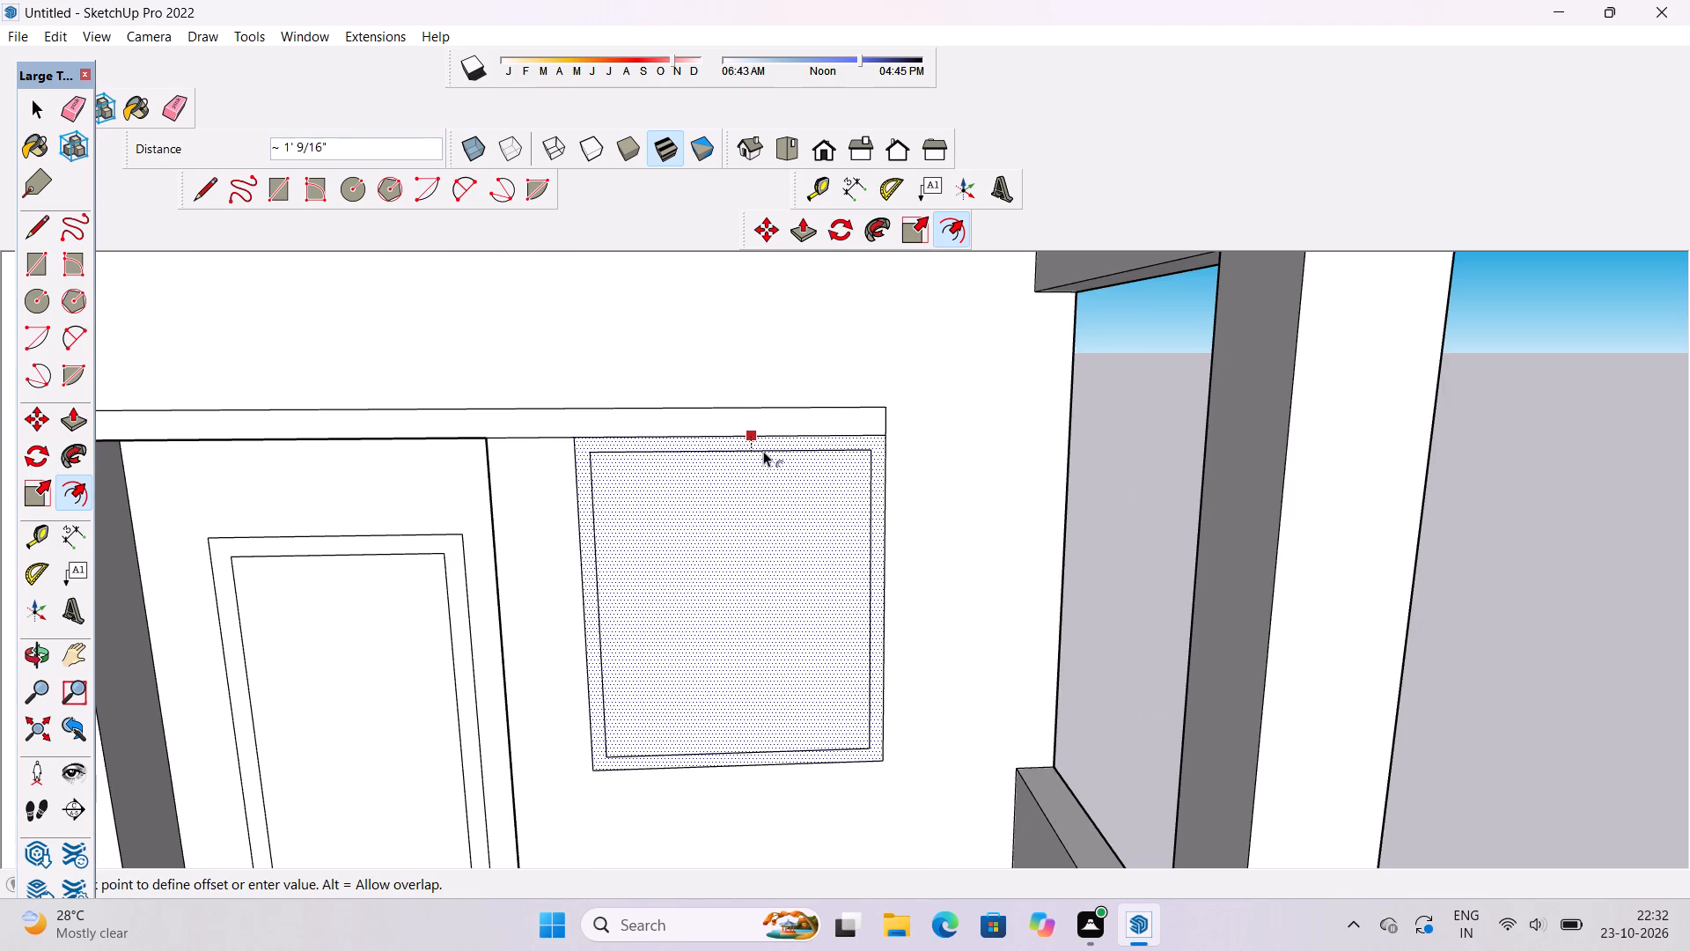
type("1.5'")
key("Return")
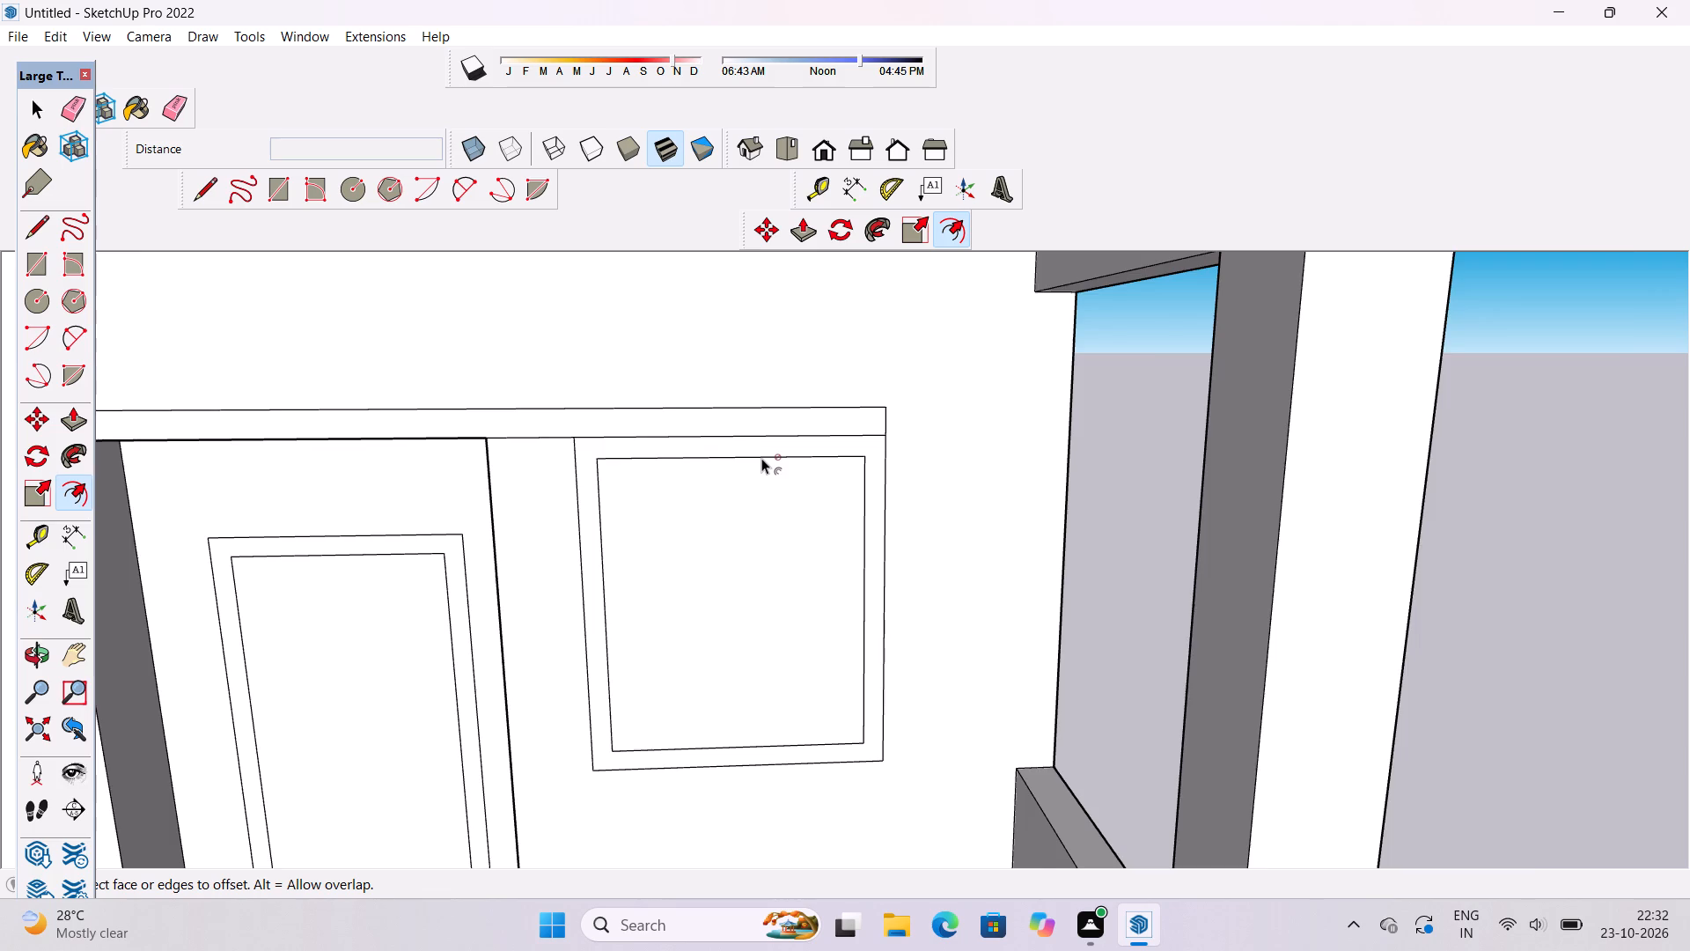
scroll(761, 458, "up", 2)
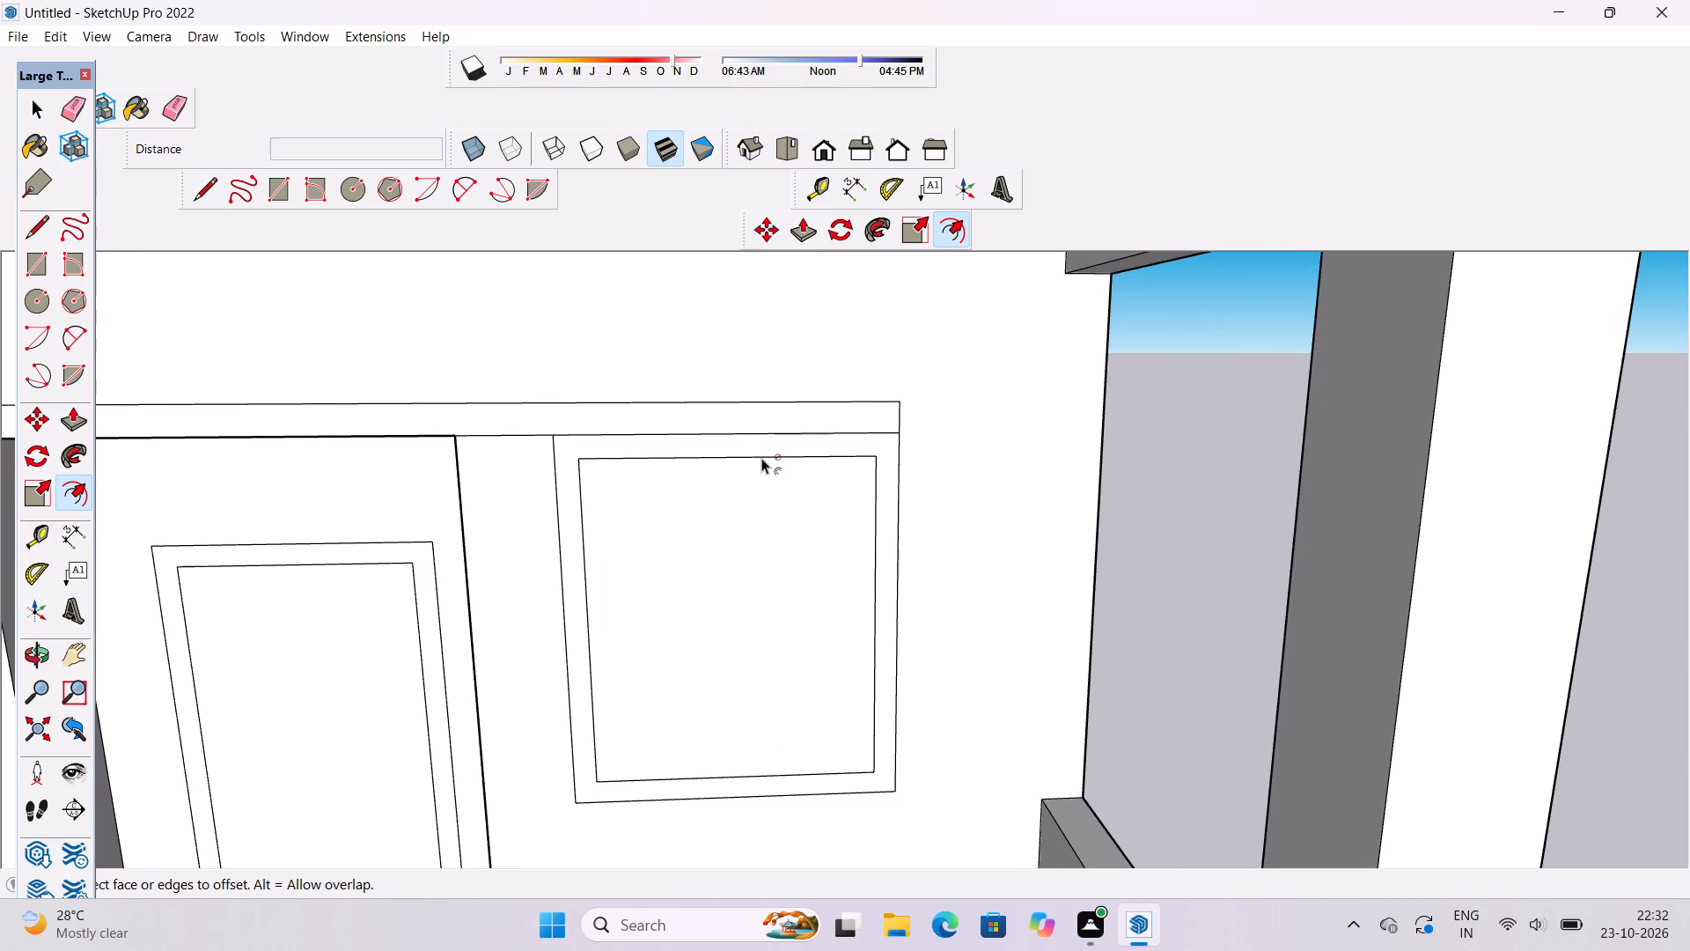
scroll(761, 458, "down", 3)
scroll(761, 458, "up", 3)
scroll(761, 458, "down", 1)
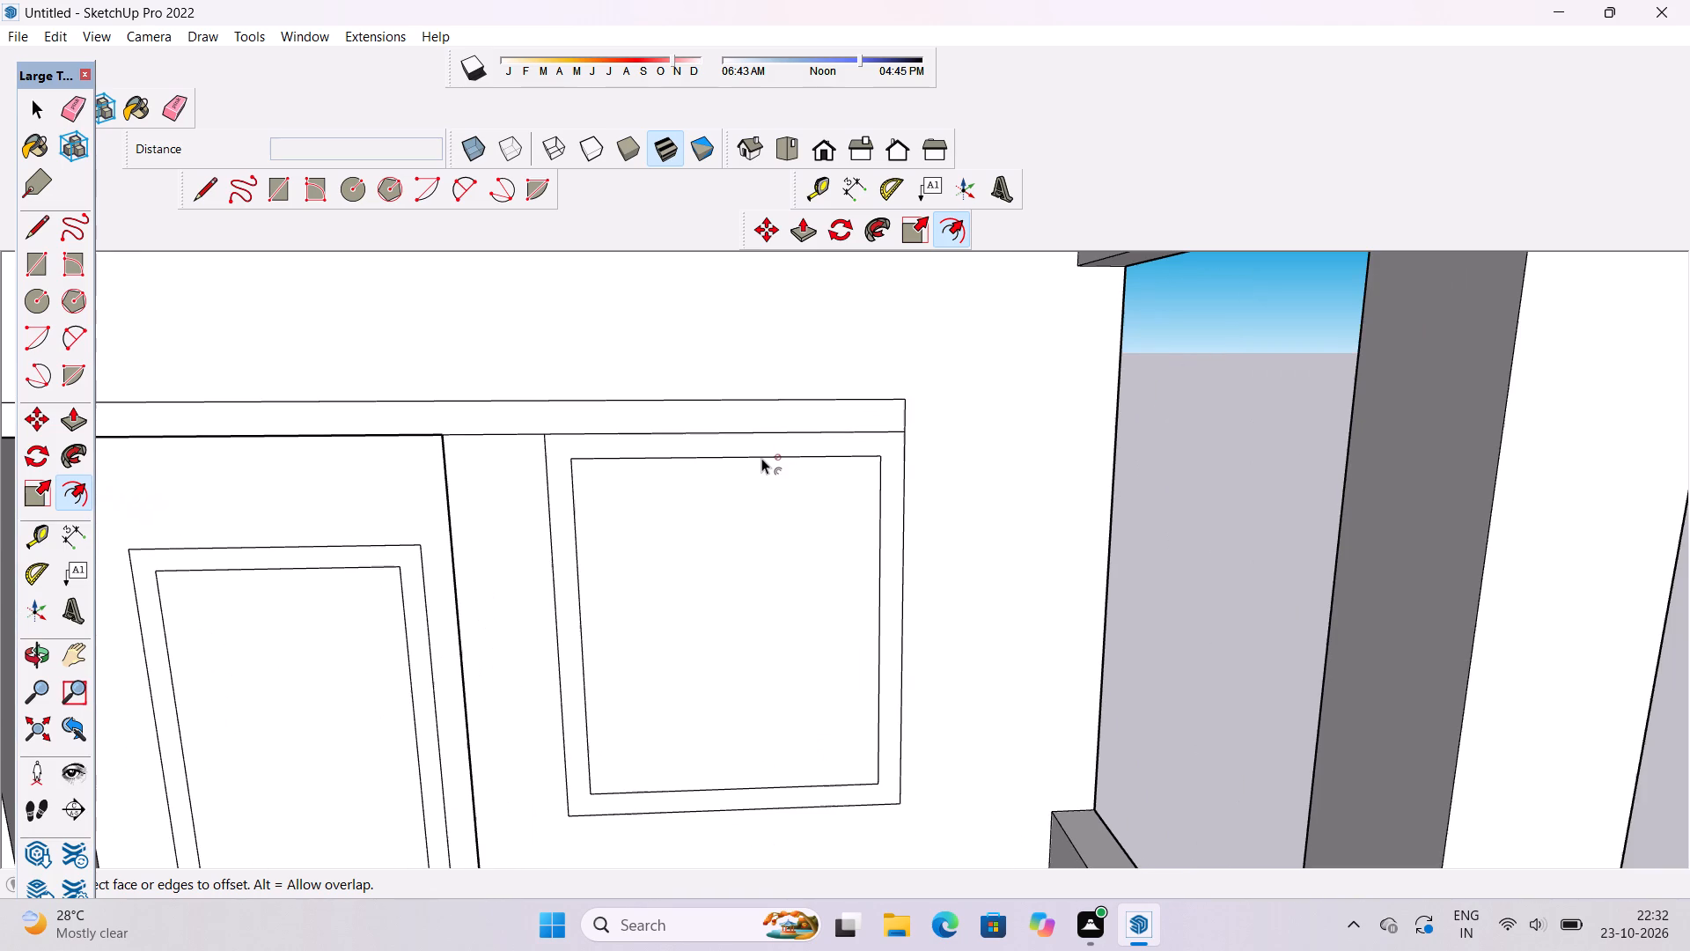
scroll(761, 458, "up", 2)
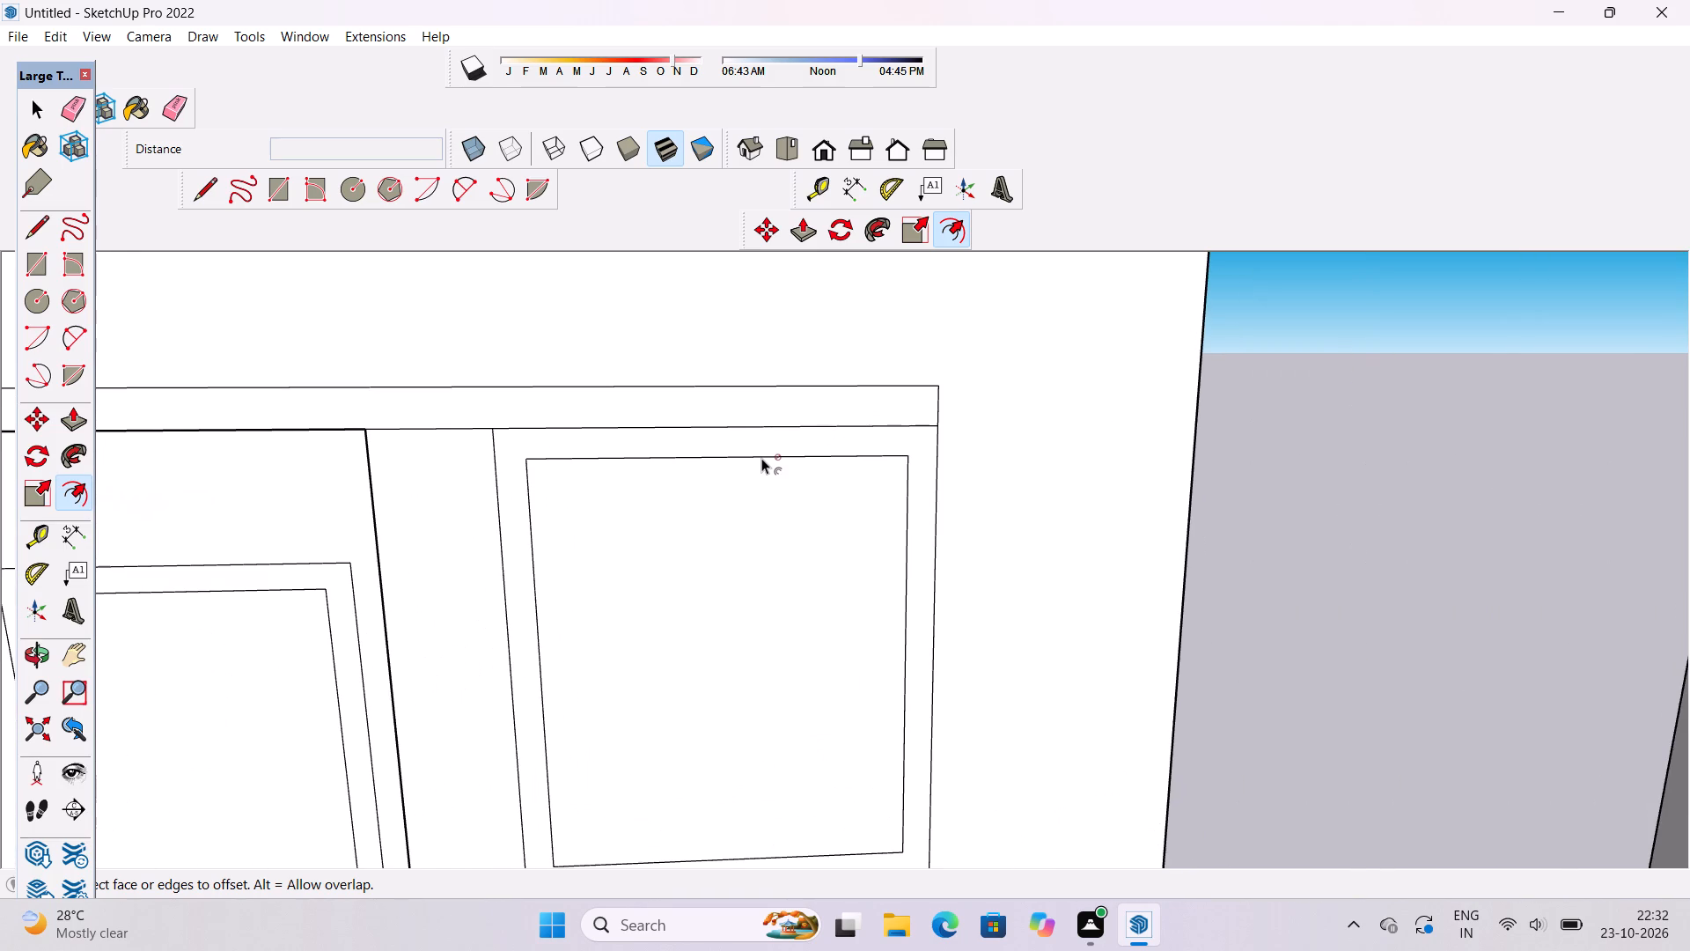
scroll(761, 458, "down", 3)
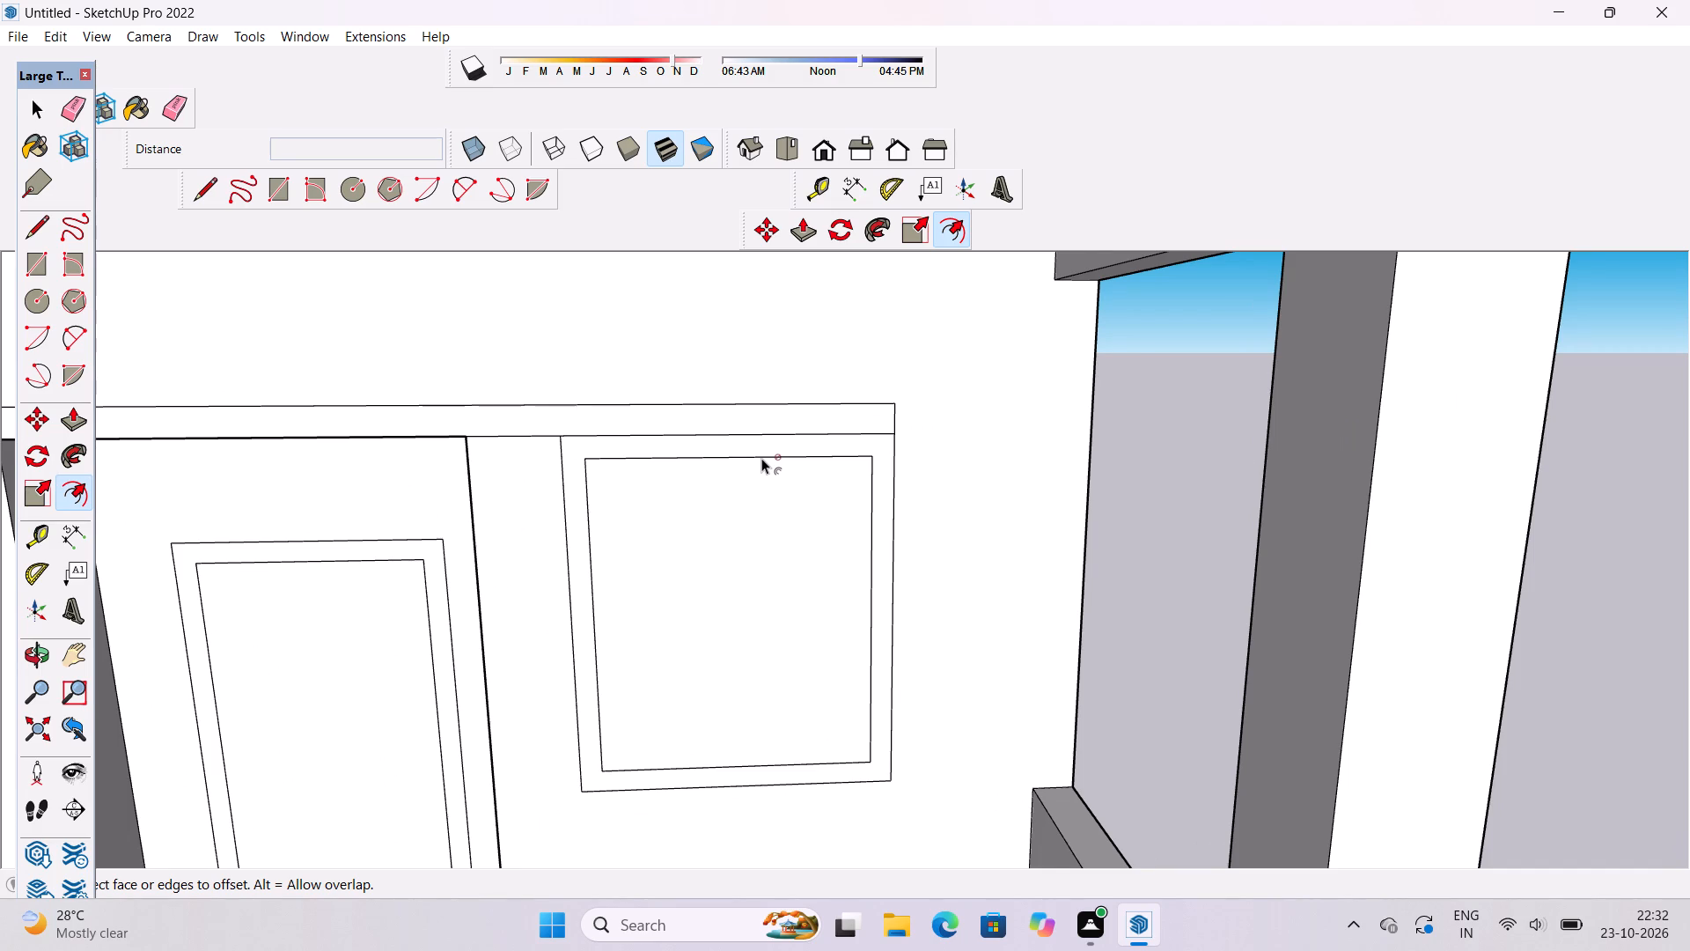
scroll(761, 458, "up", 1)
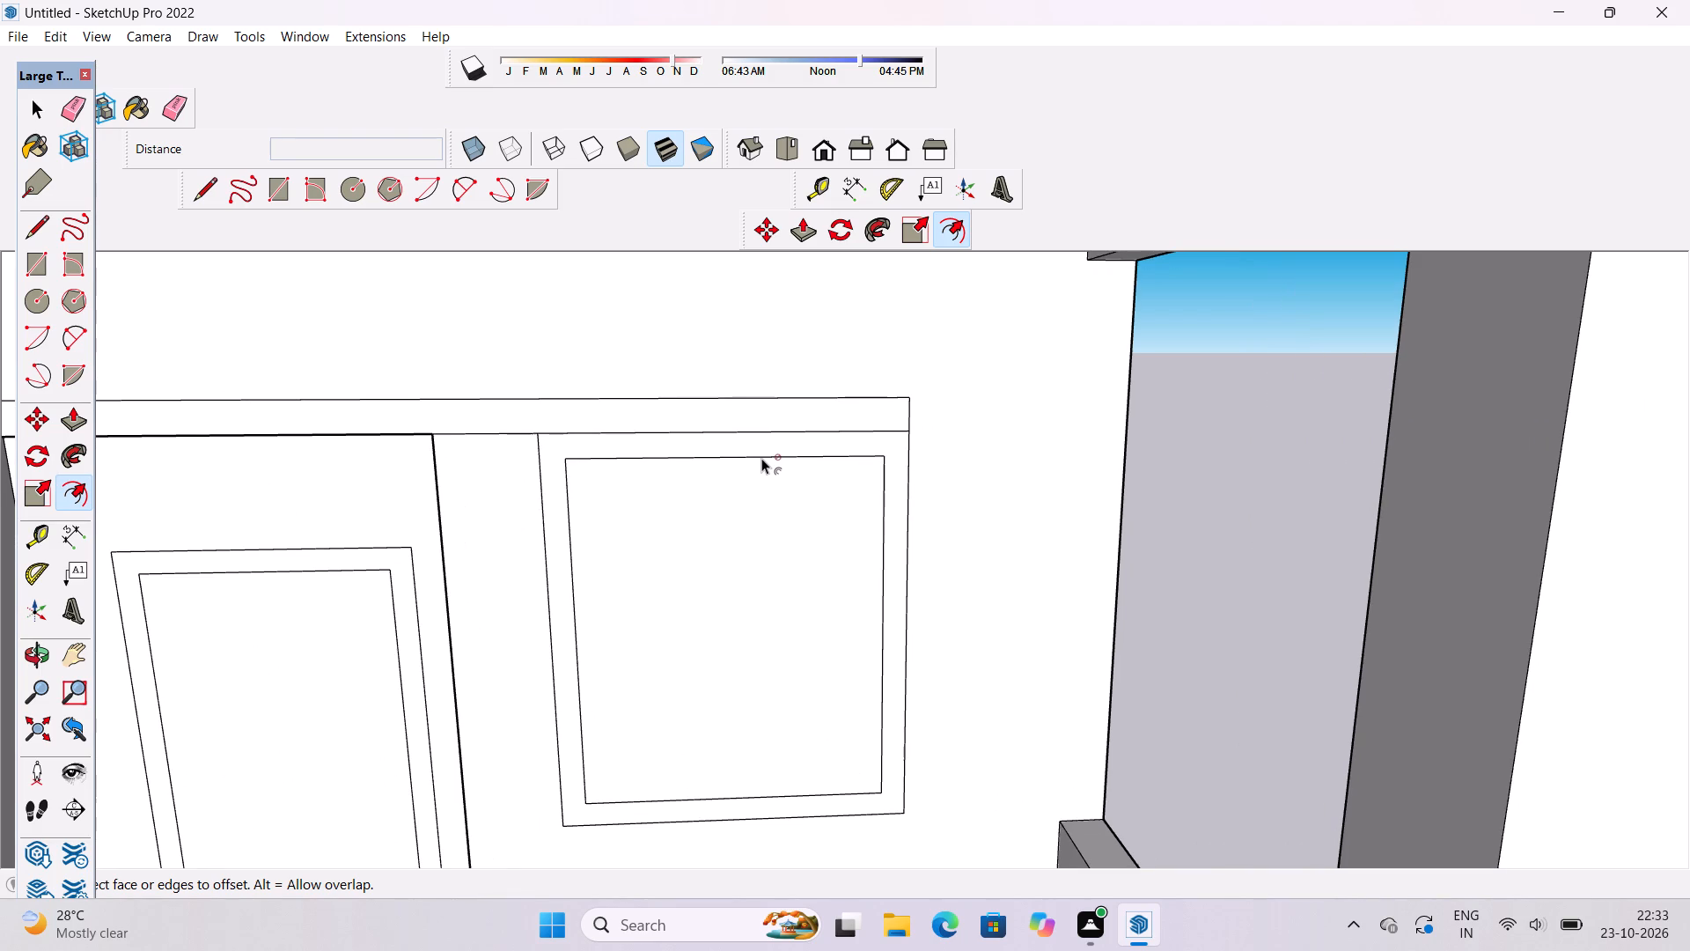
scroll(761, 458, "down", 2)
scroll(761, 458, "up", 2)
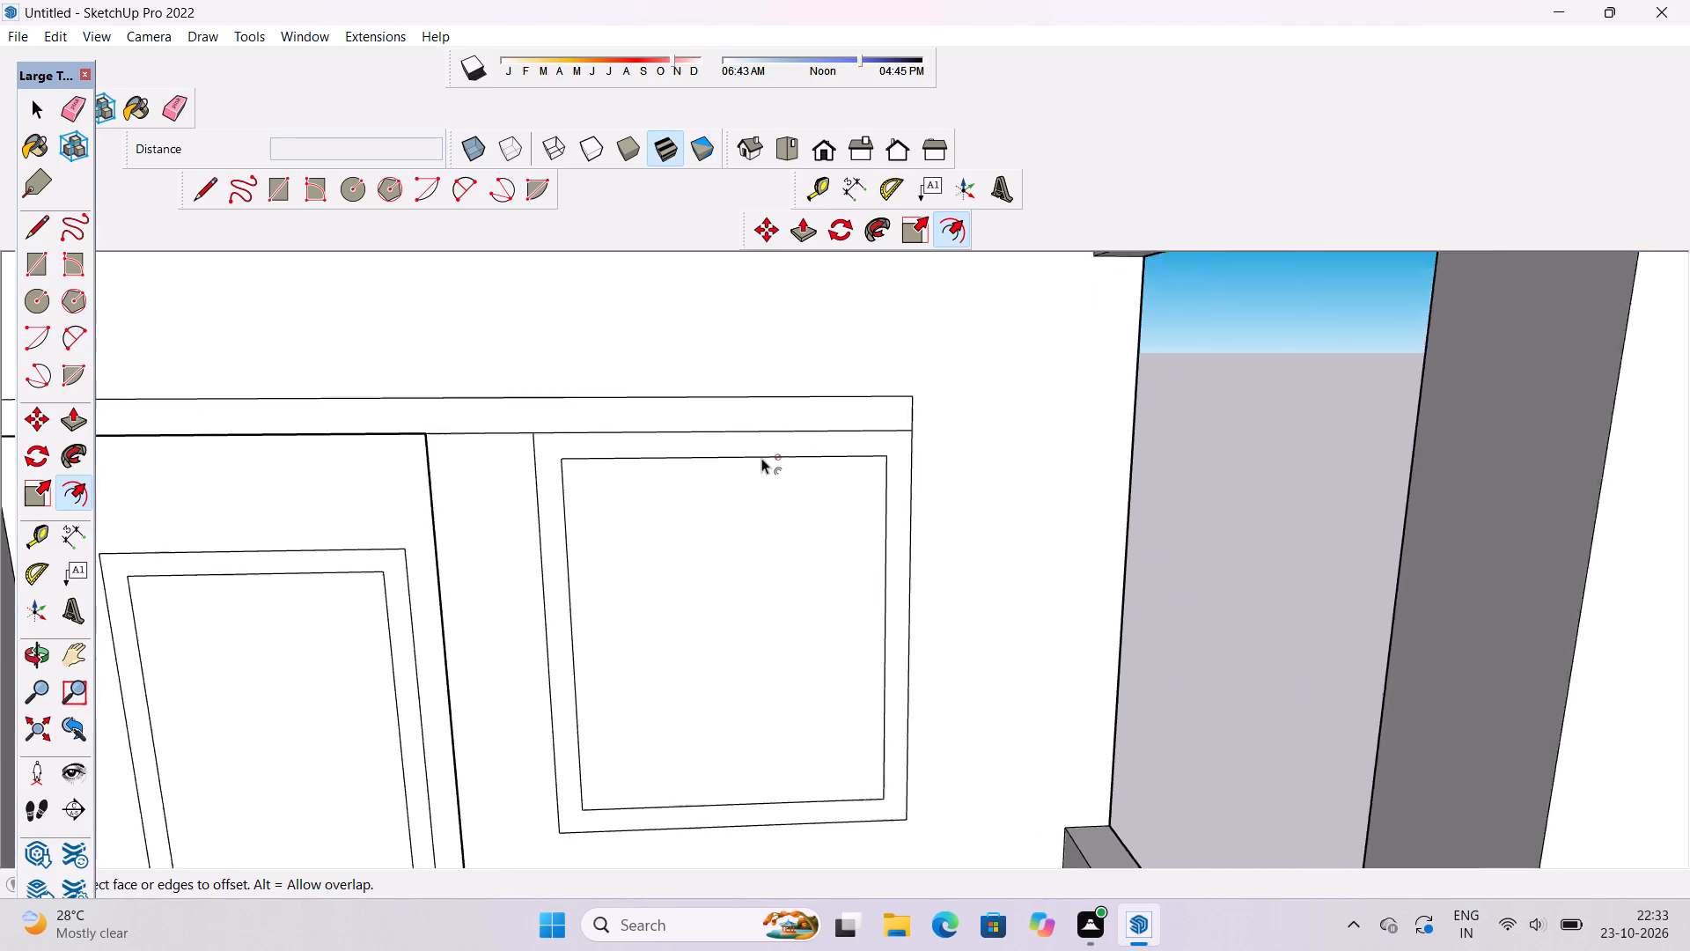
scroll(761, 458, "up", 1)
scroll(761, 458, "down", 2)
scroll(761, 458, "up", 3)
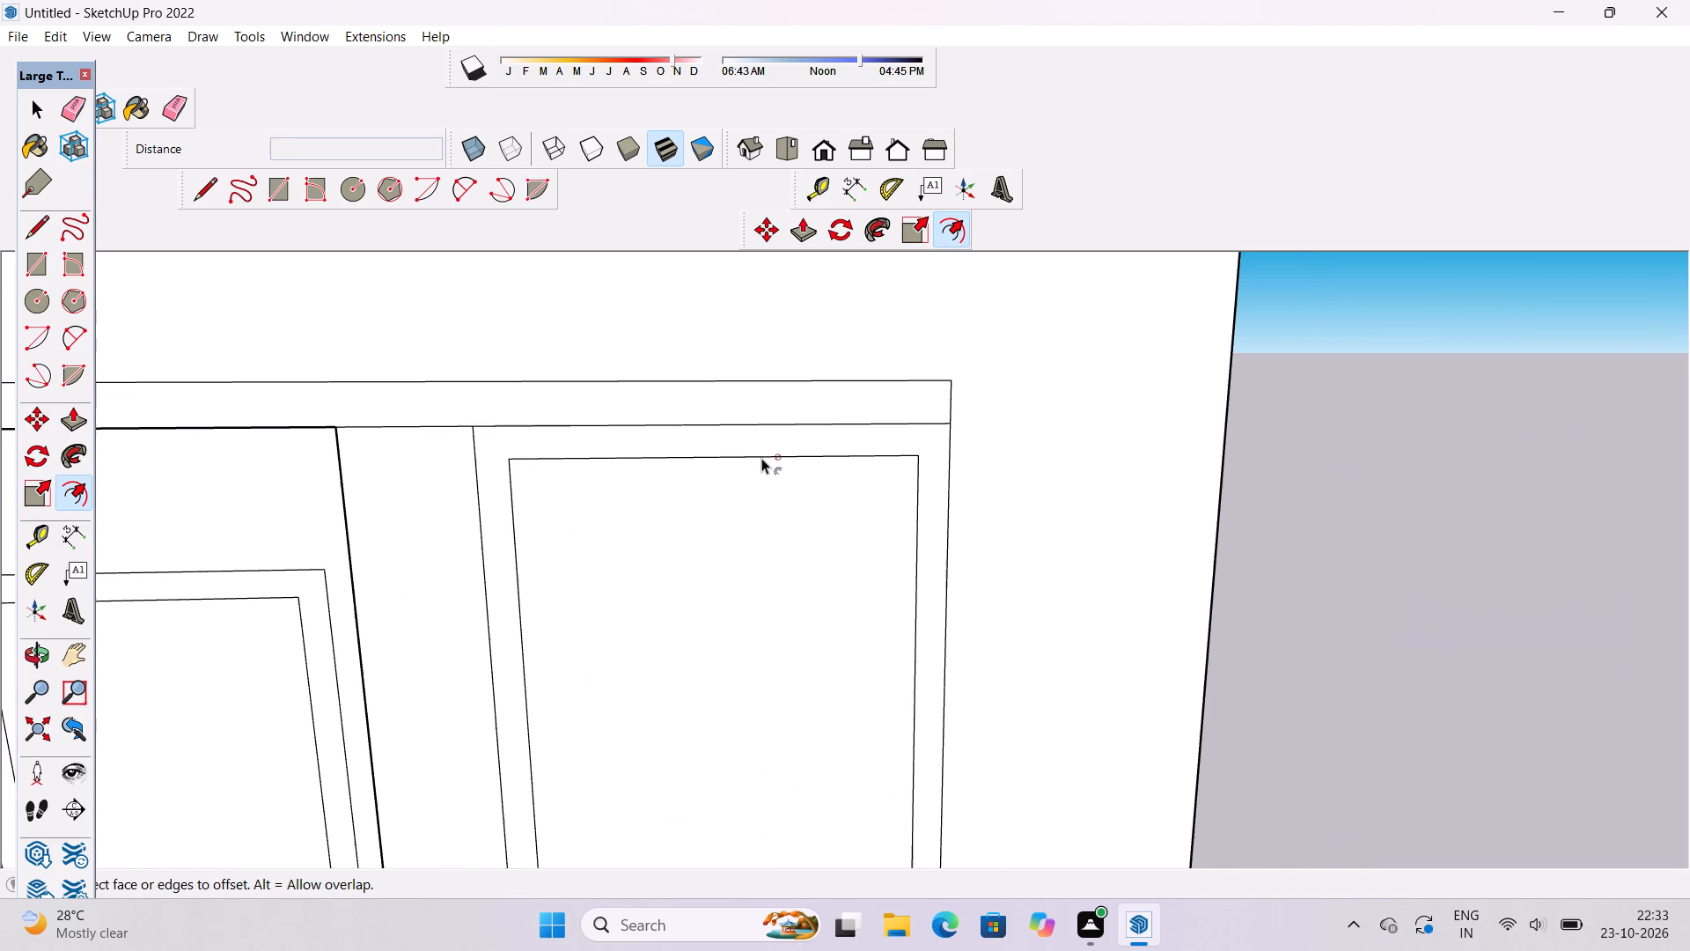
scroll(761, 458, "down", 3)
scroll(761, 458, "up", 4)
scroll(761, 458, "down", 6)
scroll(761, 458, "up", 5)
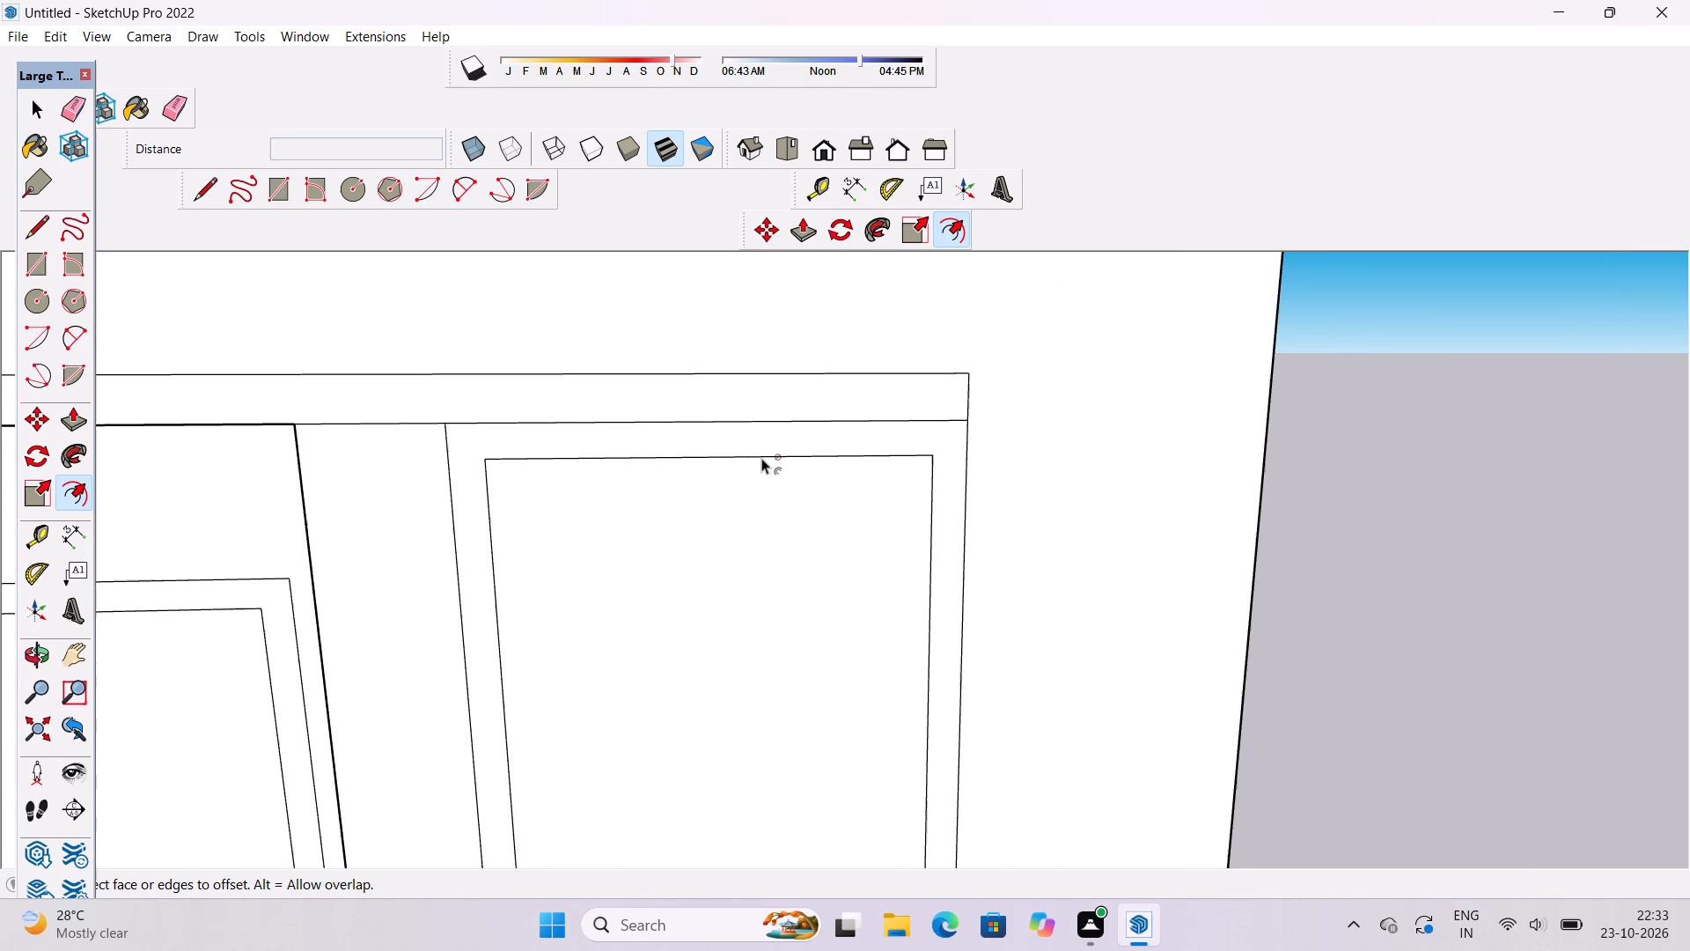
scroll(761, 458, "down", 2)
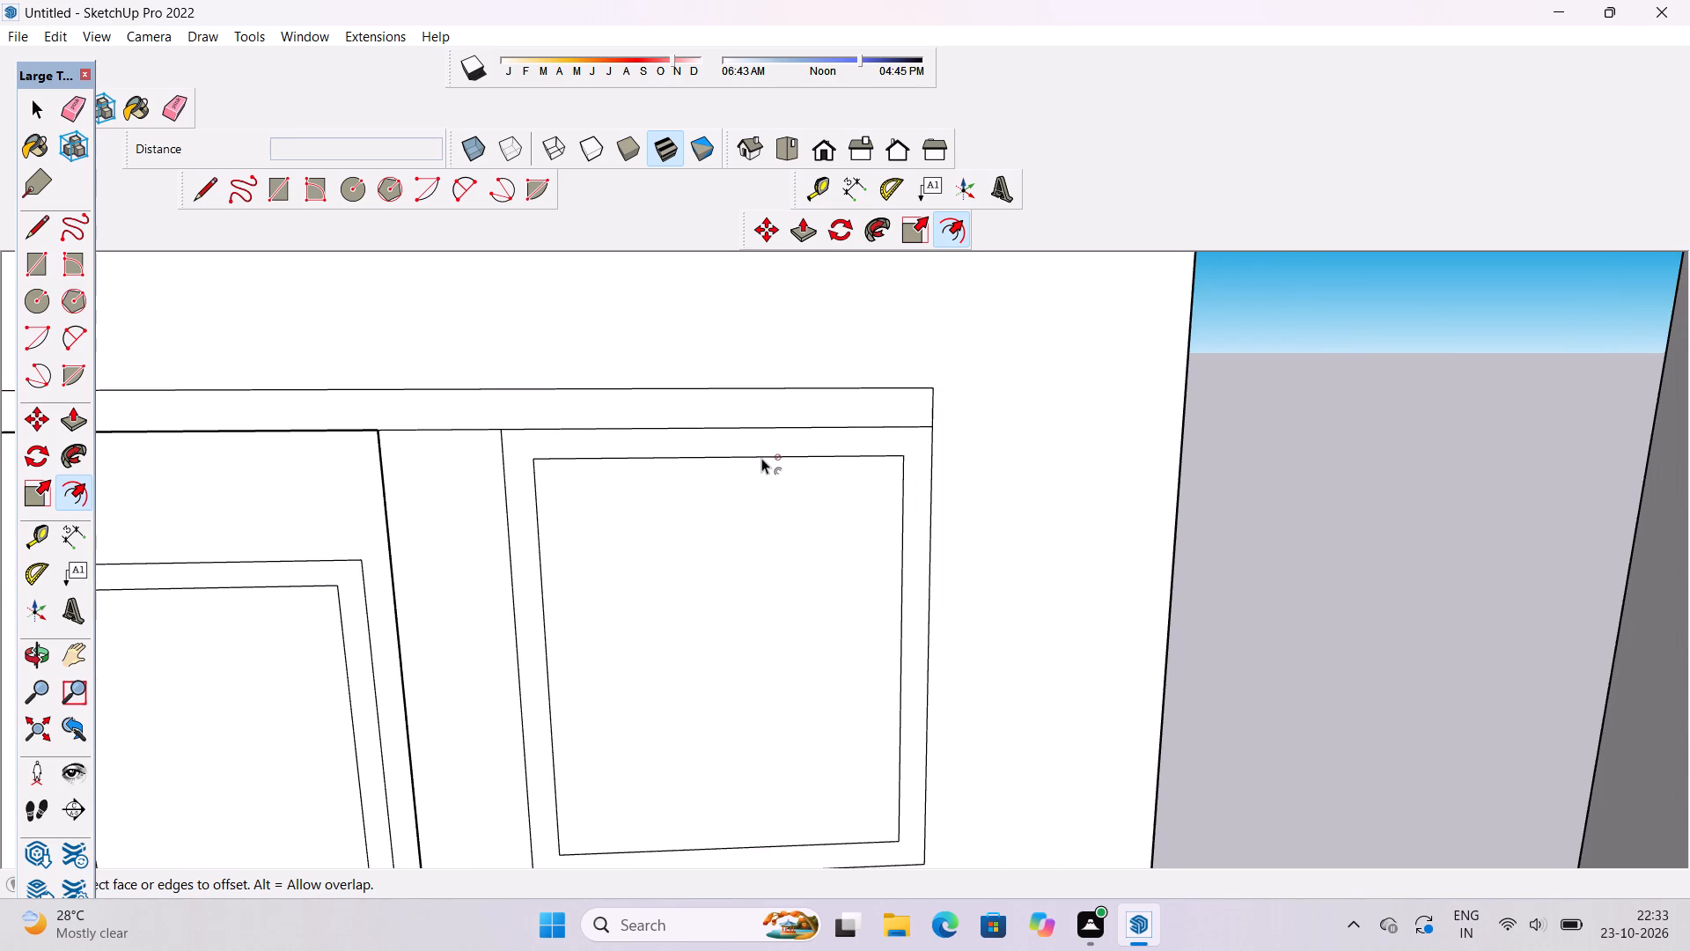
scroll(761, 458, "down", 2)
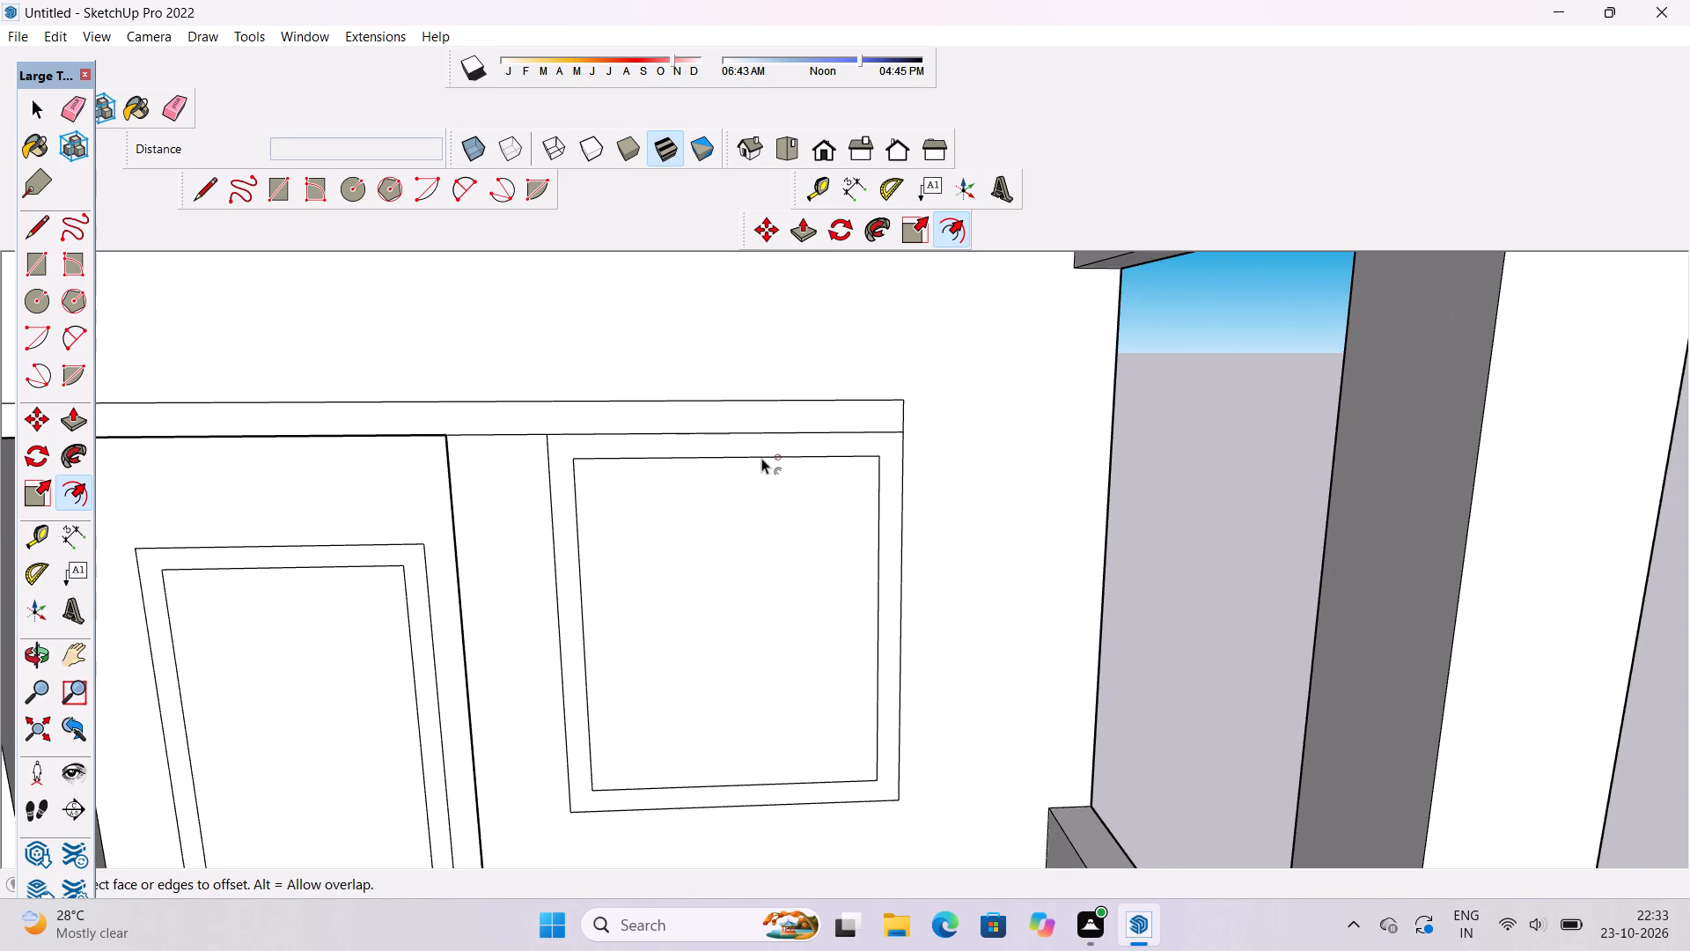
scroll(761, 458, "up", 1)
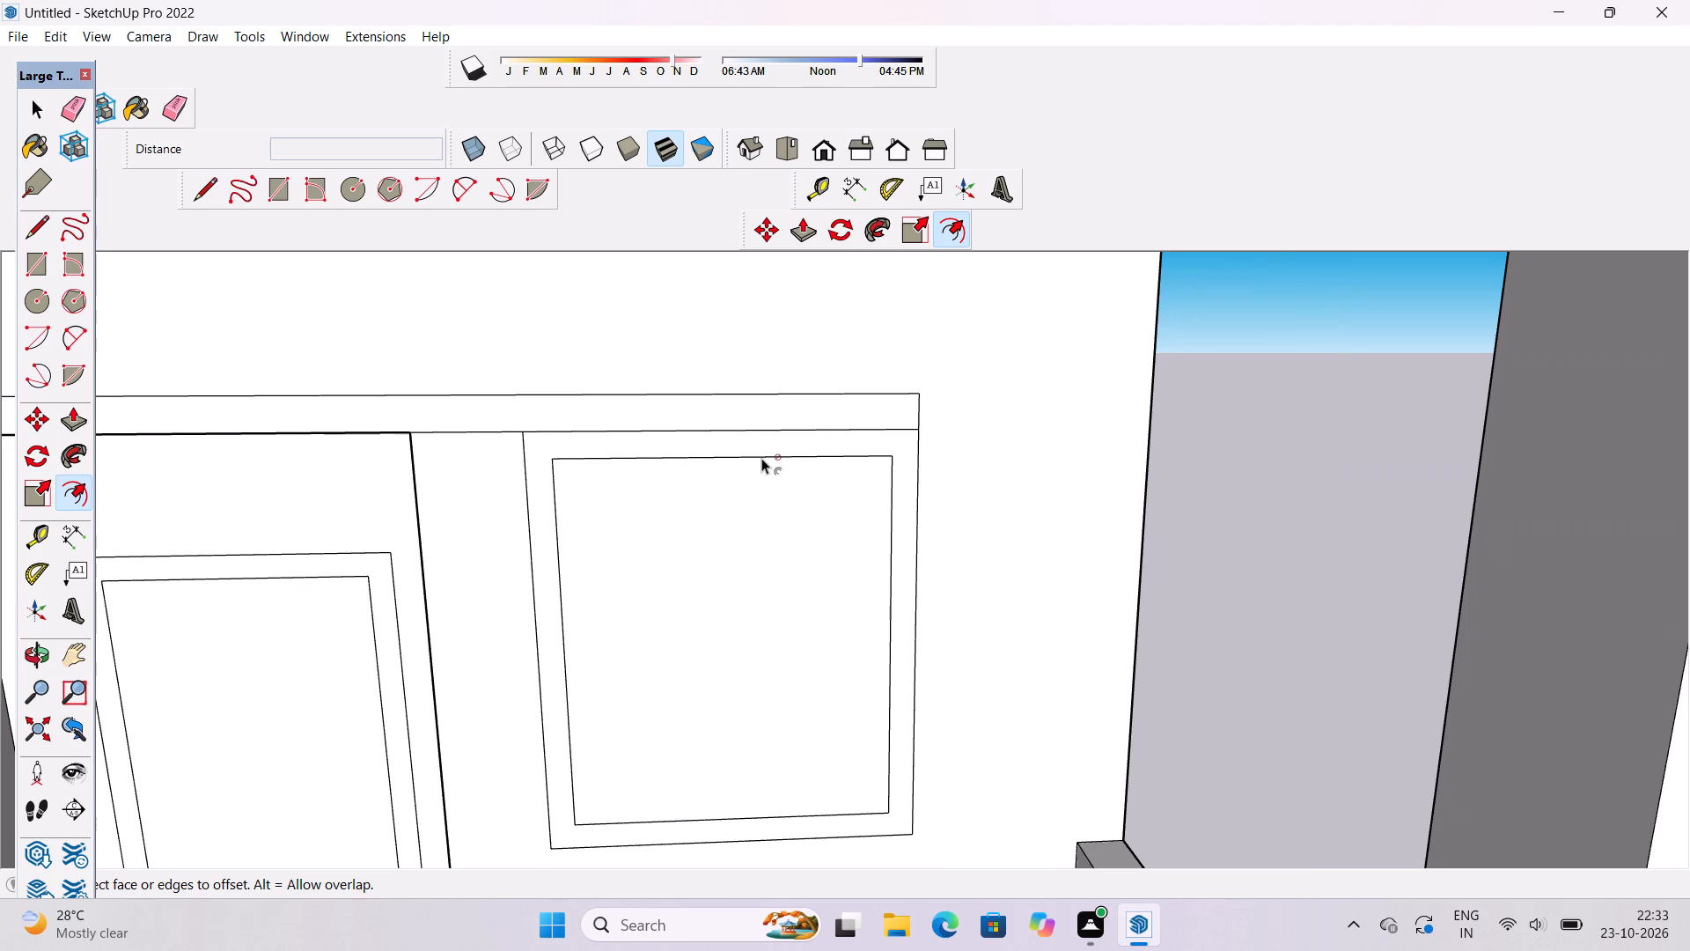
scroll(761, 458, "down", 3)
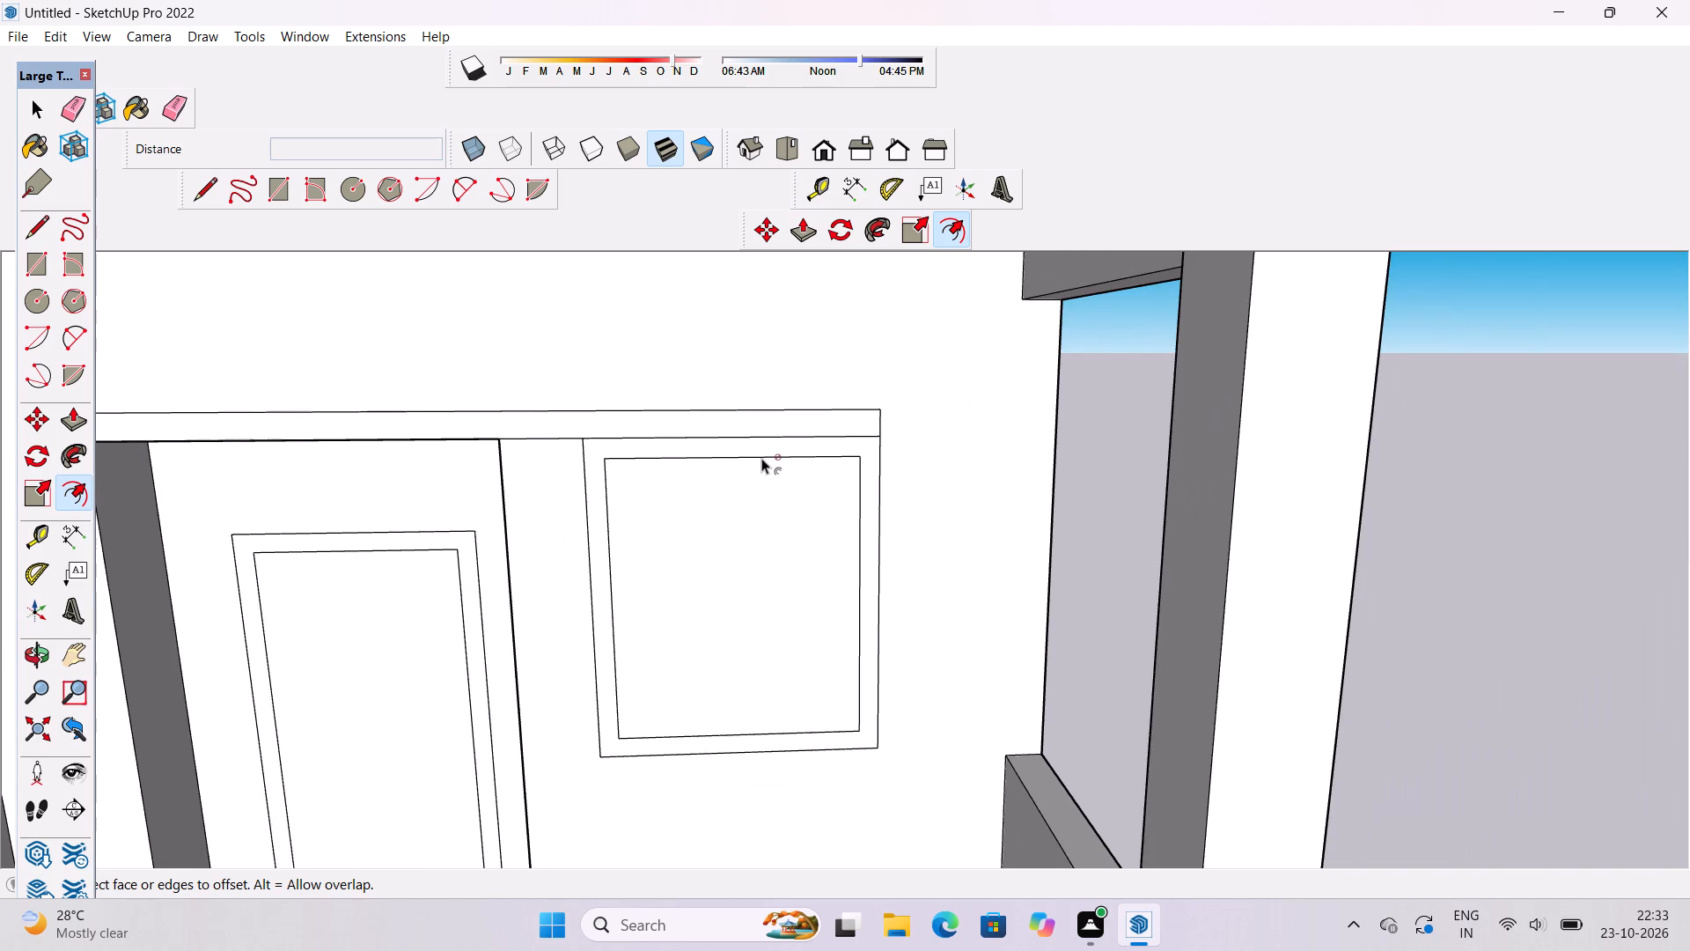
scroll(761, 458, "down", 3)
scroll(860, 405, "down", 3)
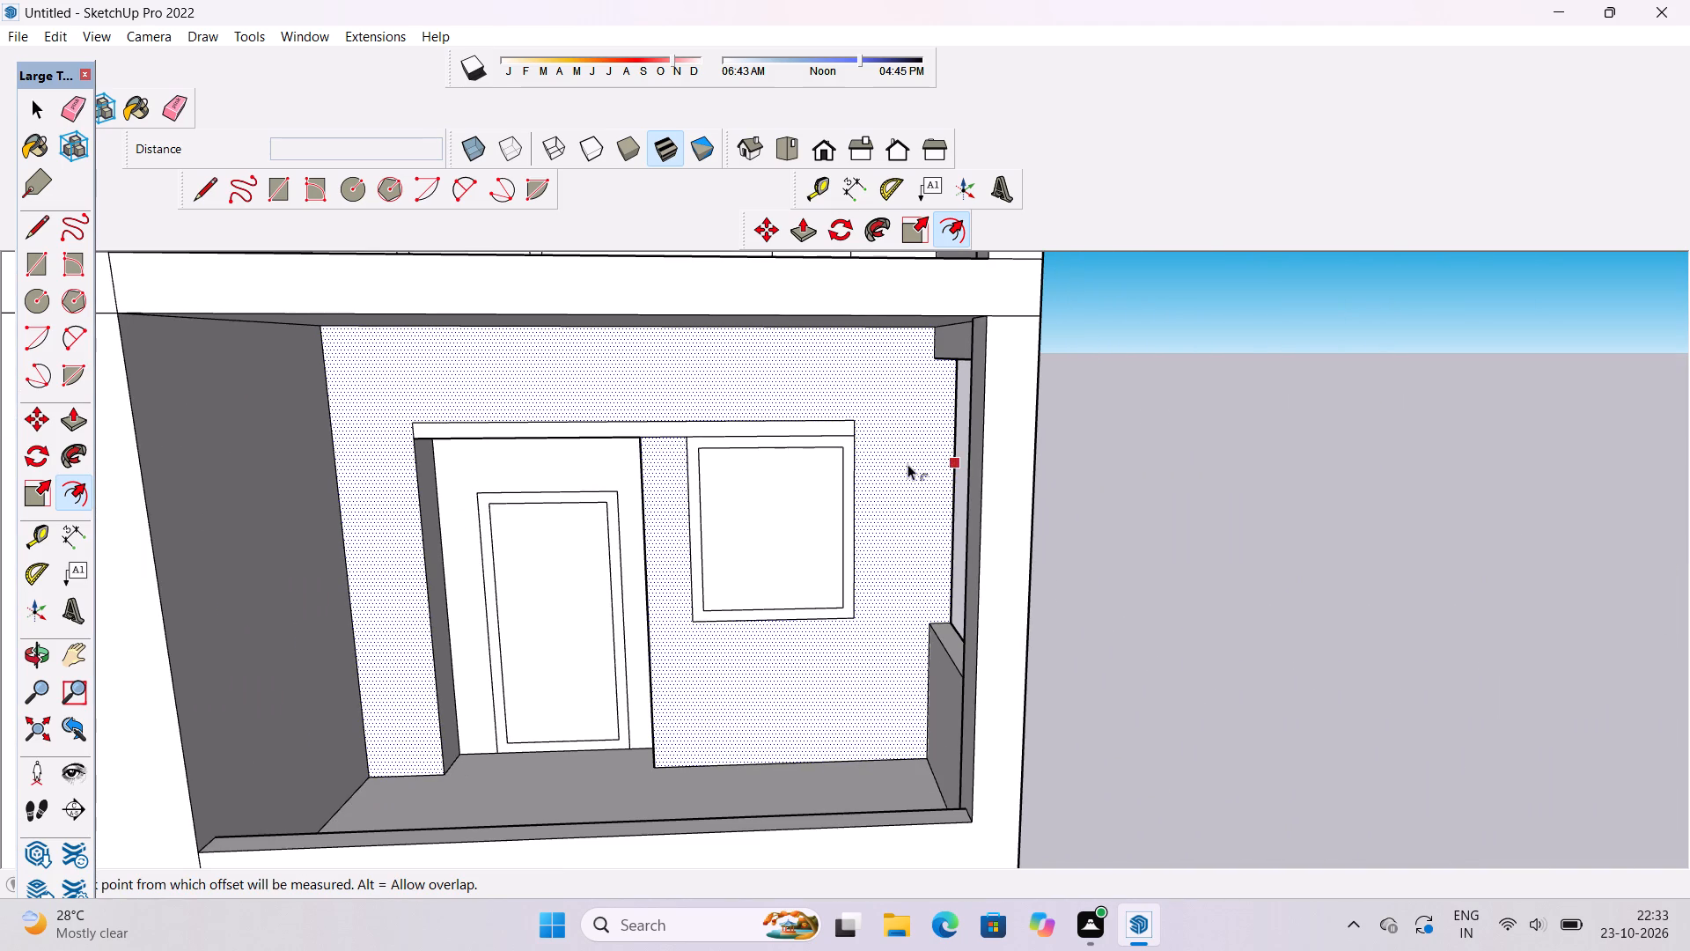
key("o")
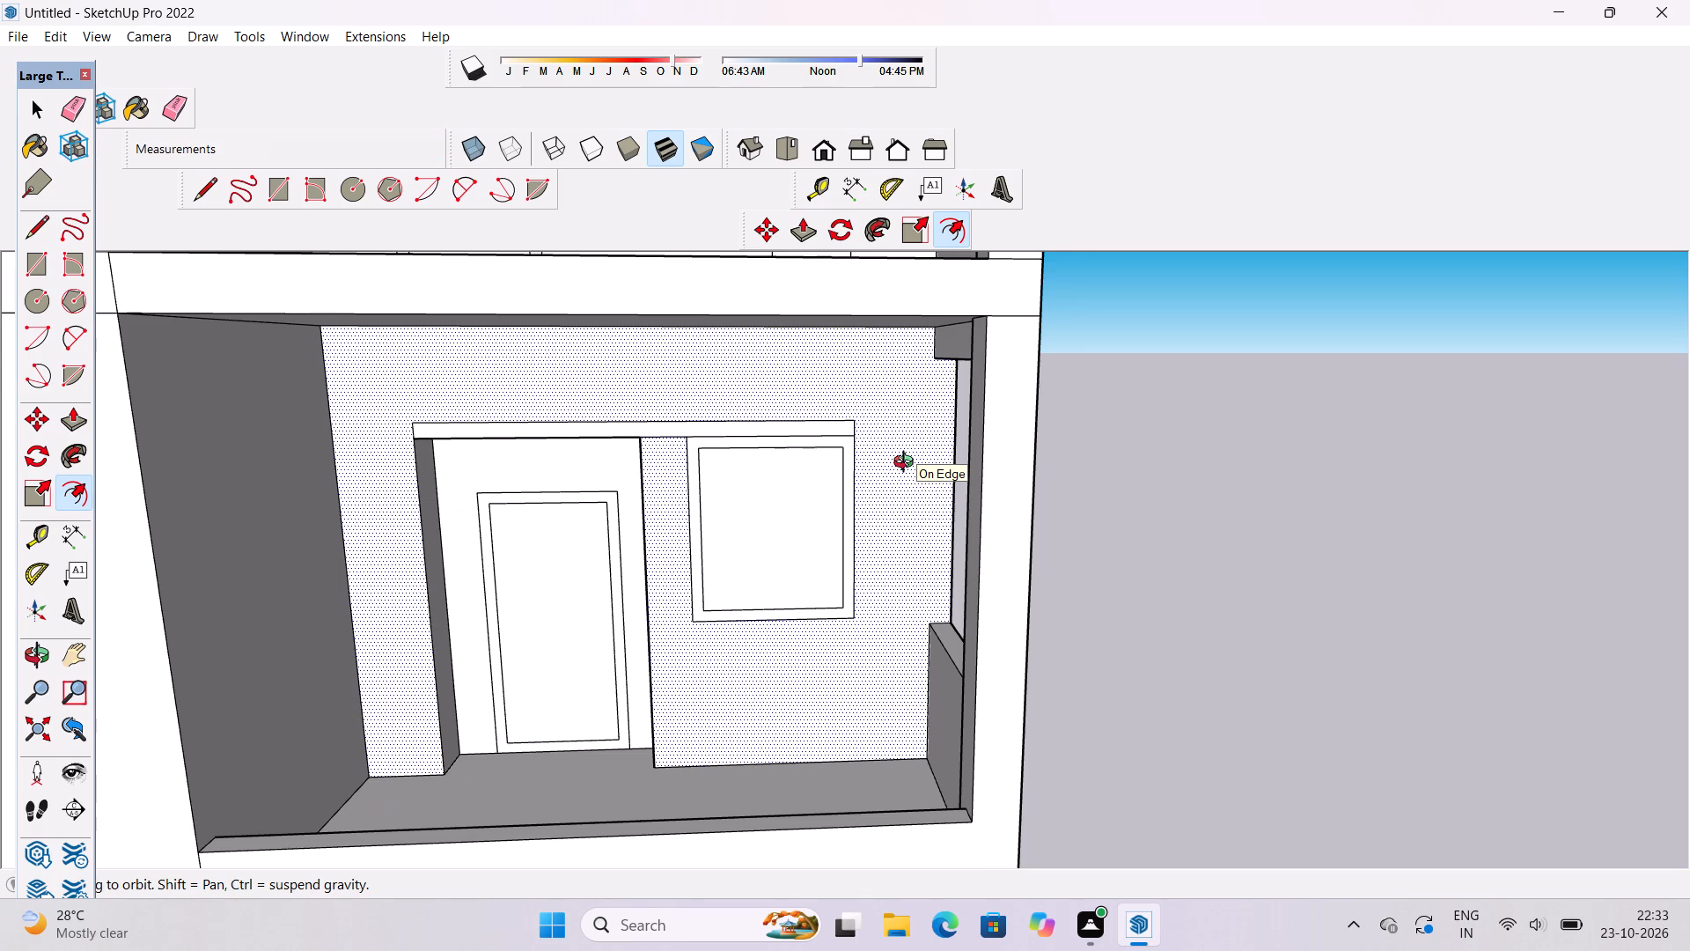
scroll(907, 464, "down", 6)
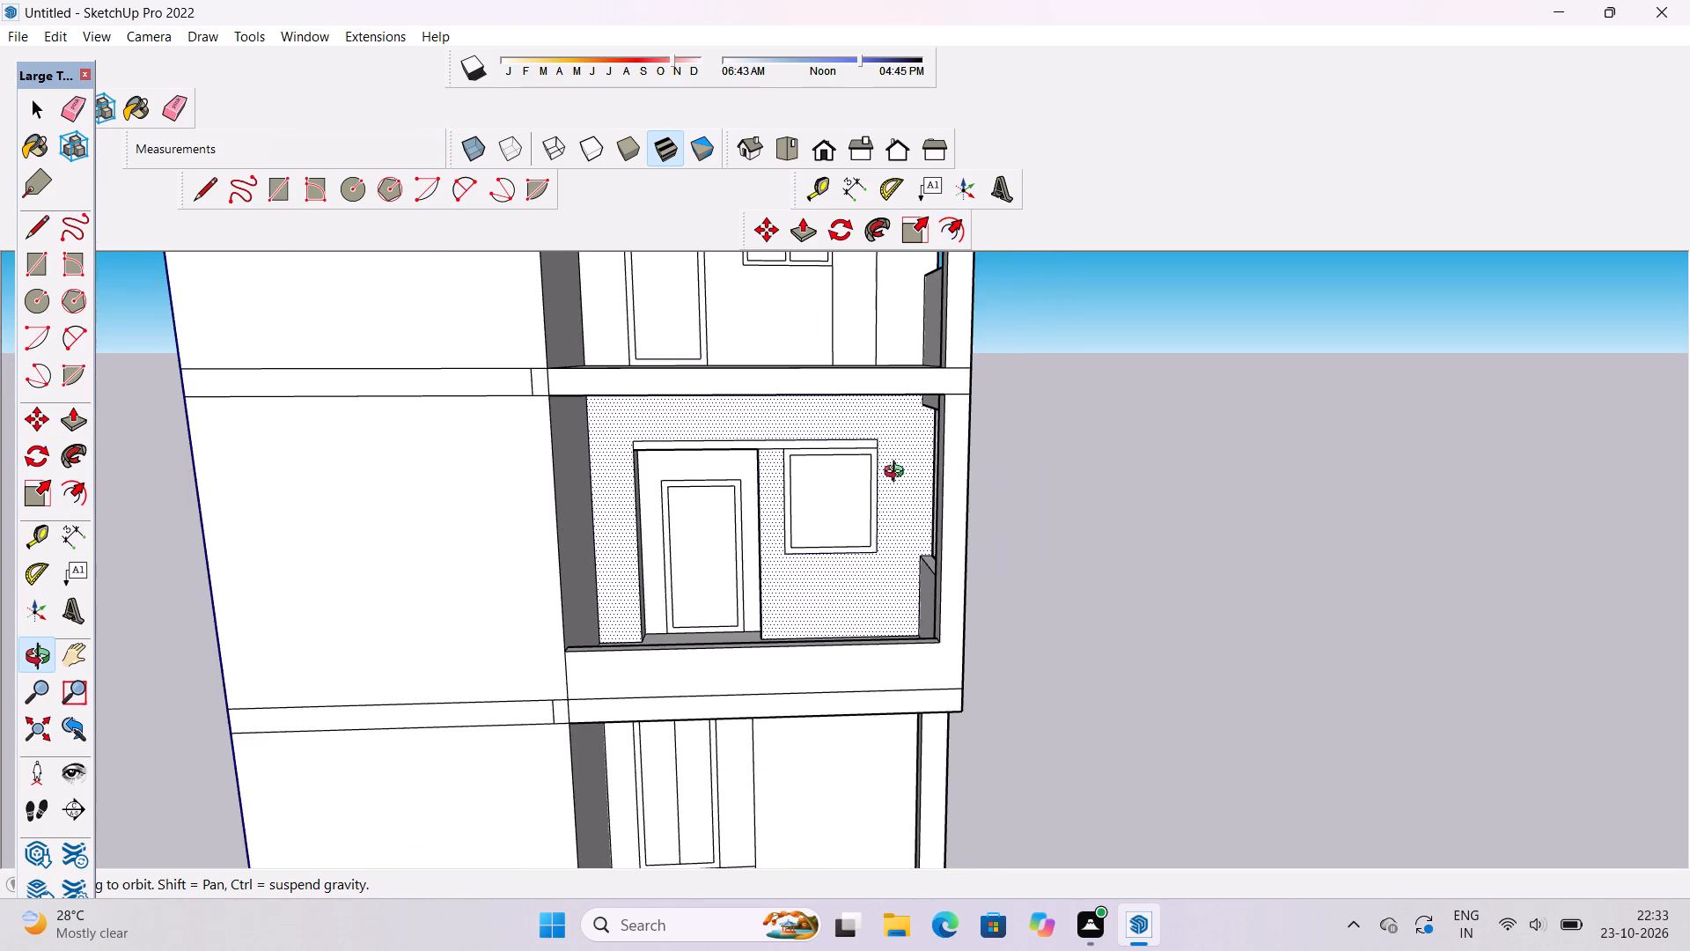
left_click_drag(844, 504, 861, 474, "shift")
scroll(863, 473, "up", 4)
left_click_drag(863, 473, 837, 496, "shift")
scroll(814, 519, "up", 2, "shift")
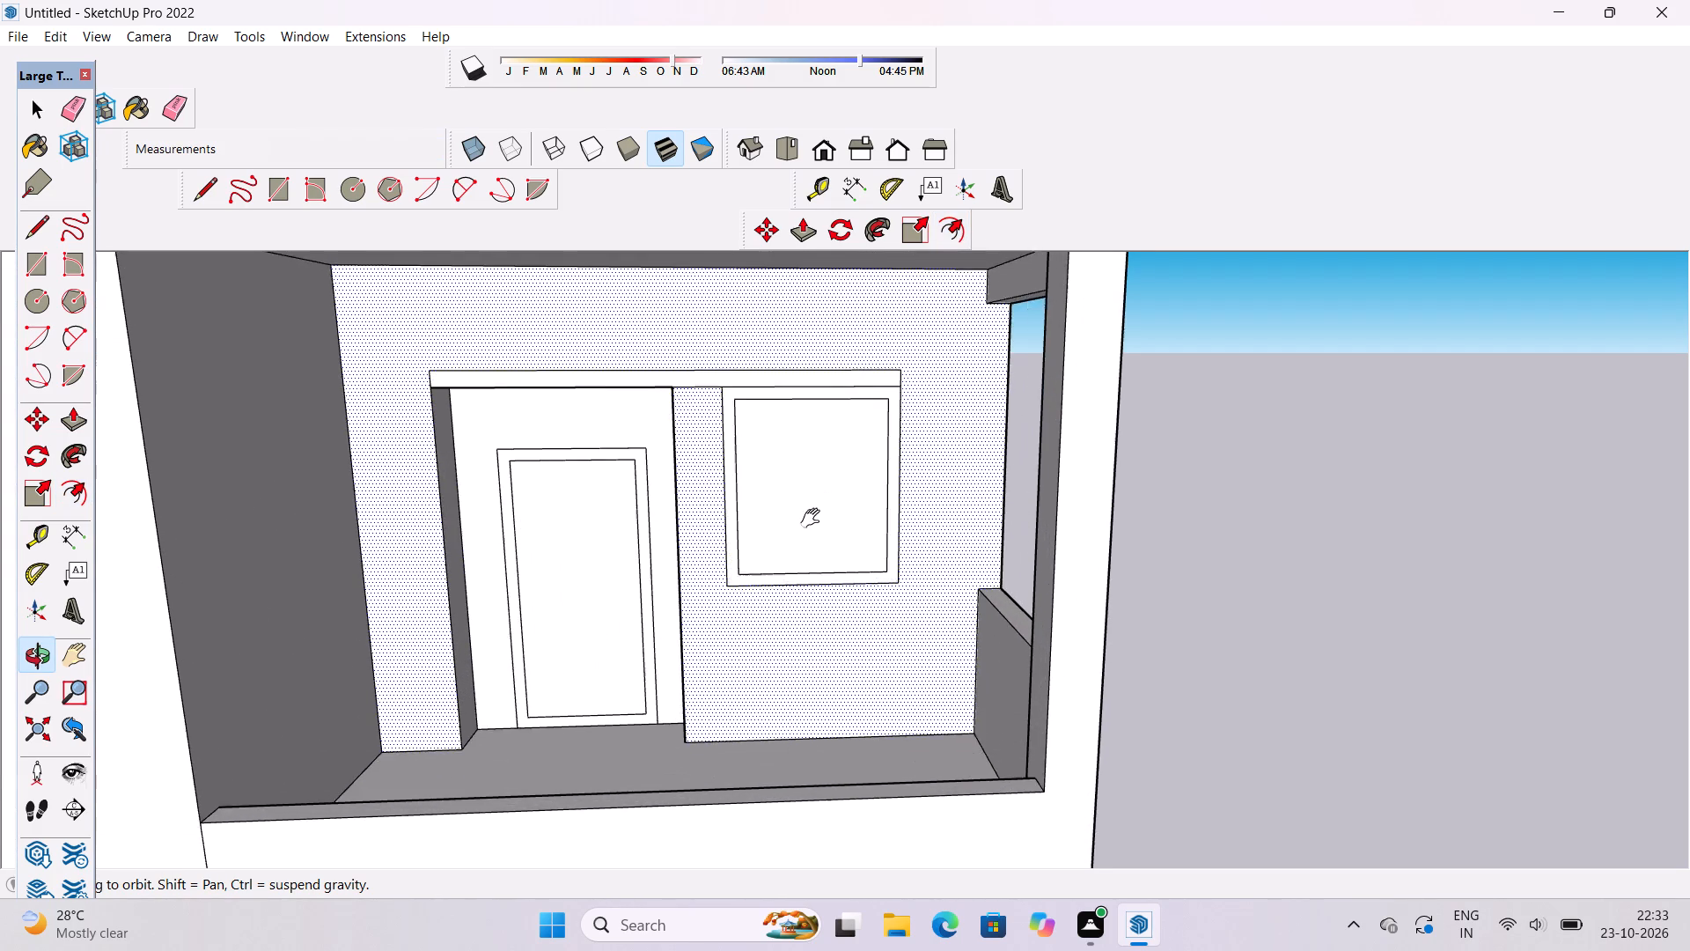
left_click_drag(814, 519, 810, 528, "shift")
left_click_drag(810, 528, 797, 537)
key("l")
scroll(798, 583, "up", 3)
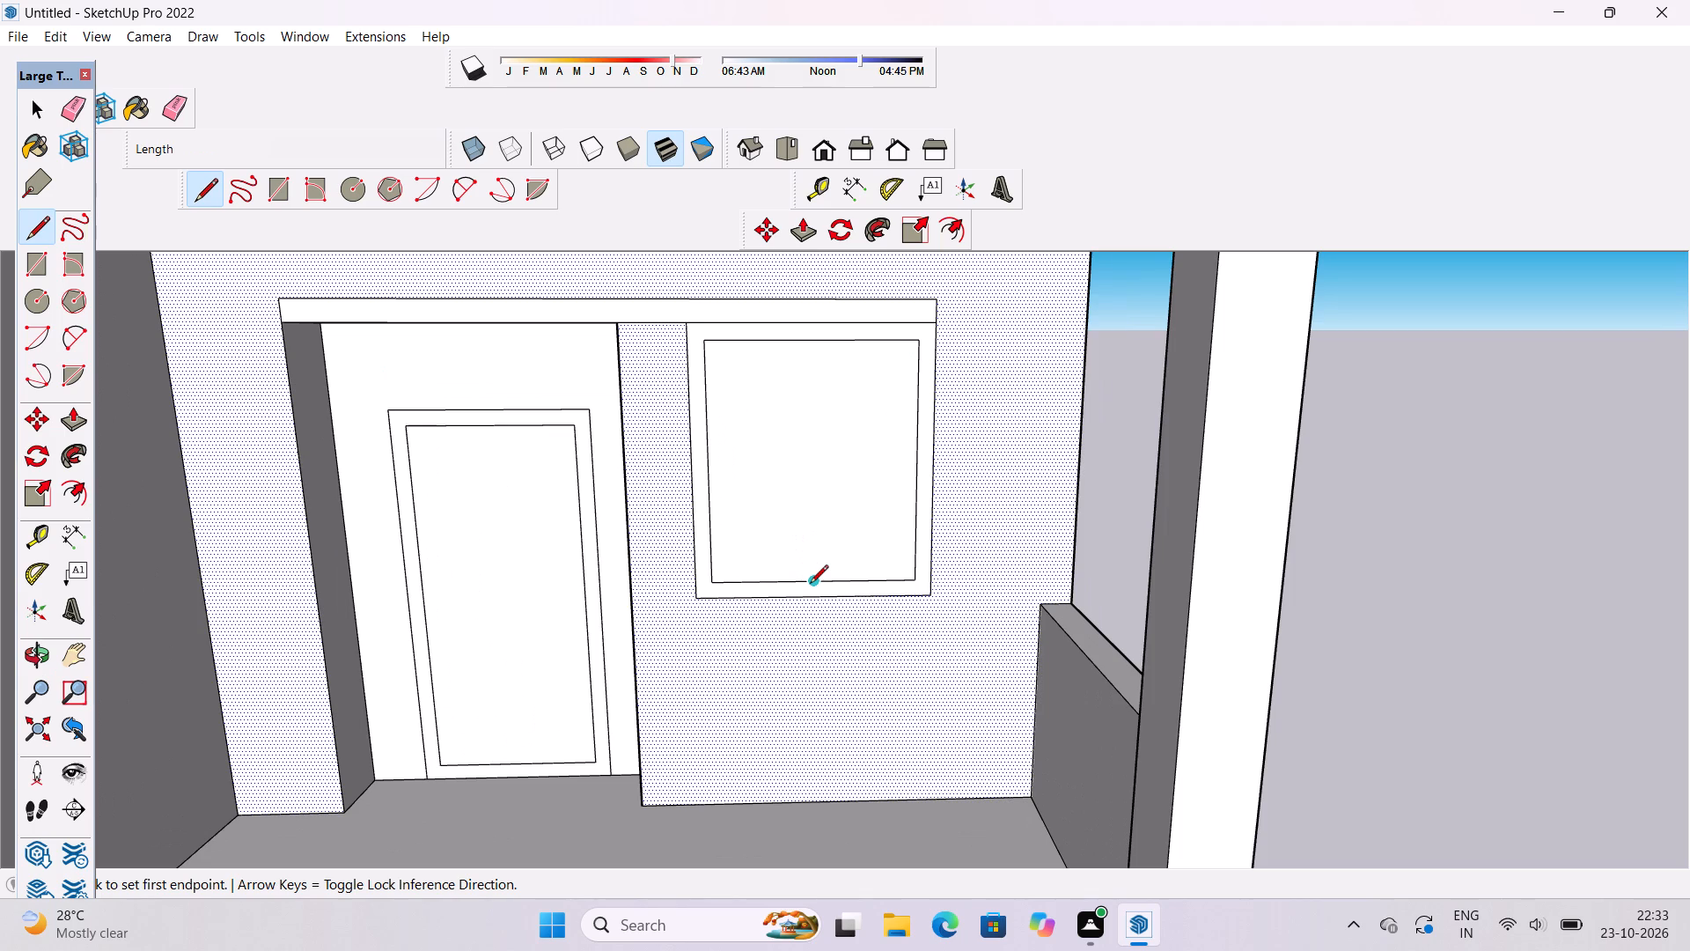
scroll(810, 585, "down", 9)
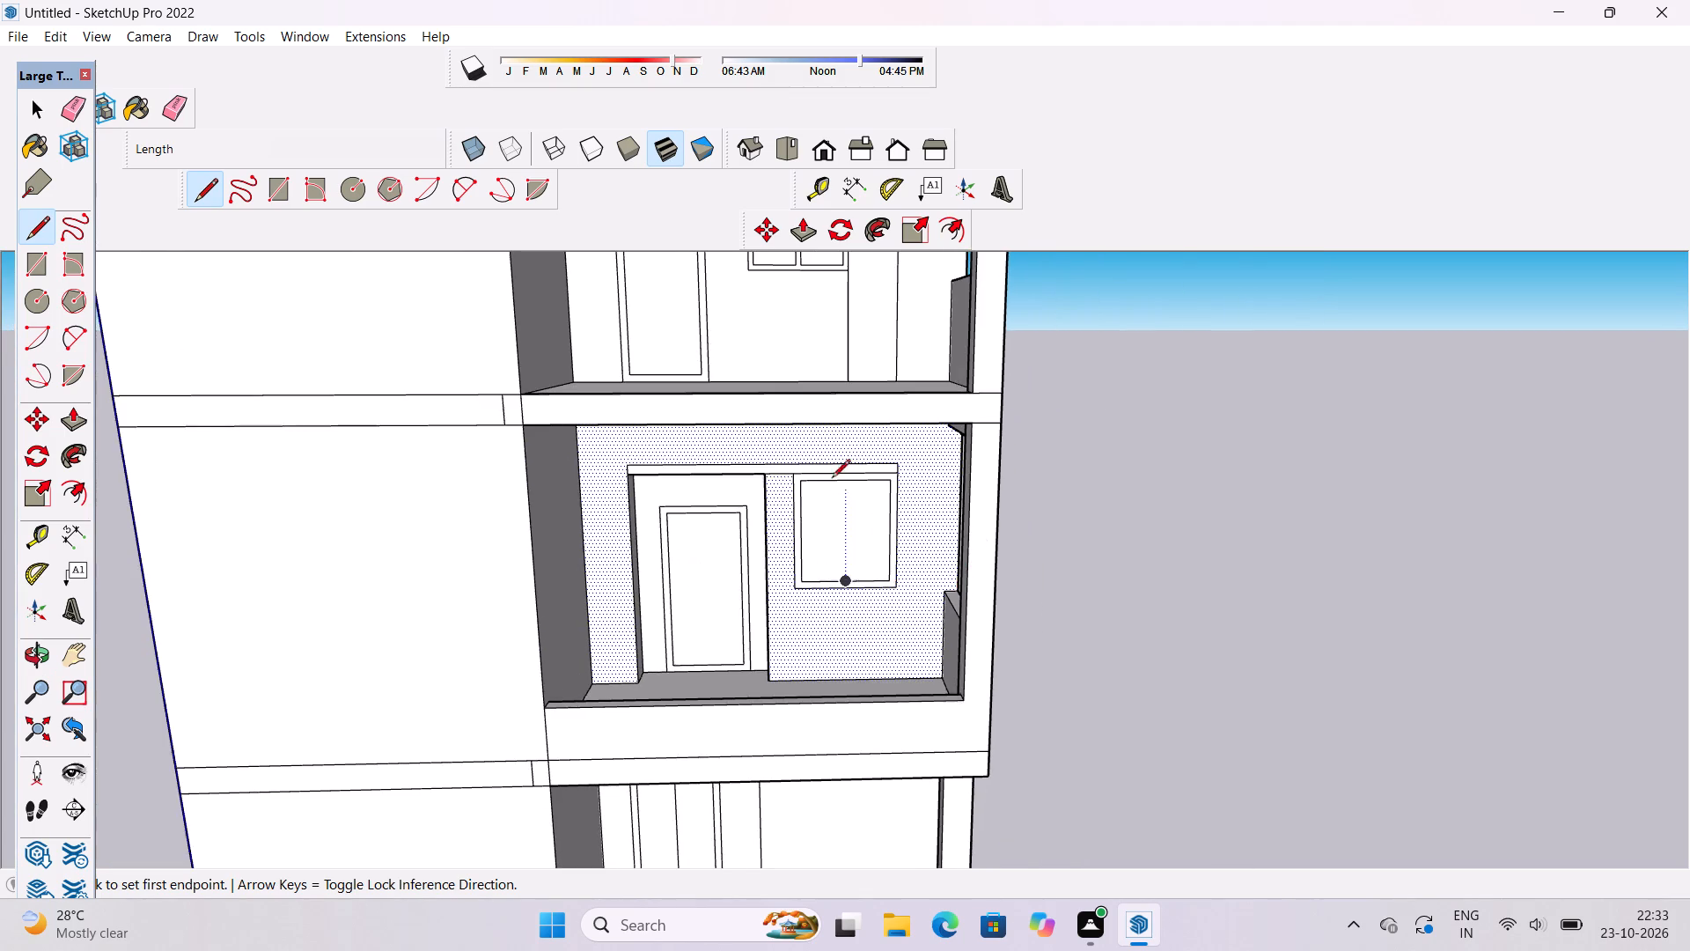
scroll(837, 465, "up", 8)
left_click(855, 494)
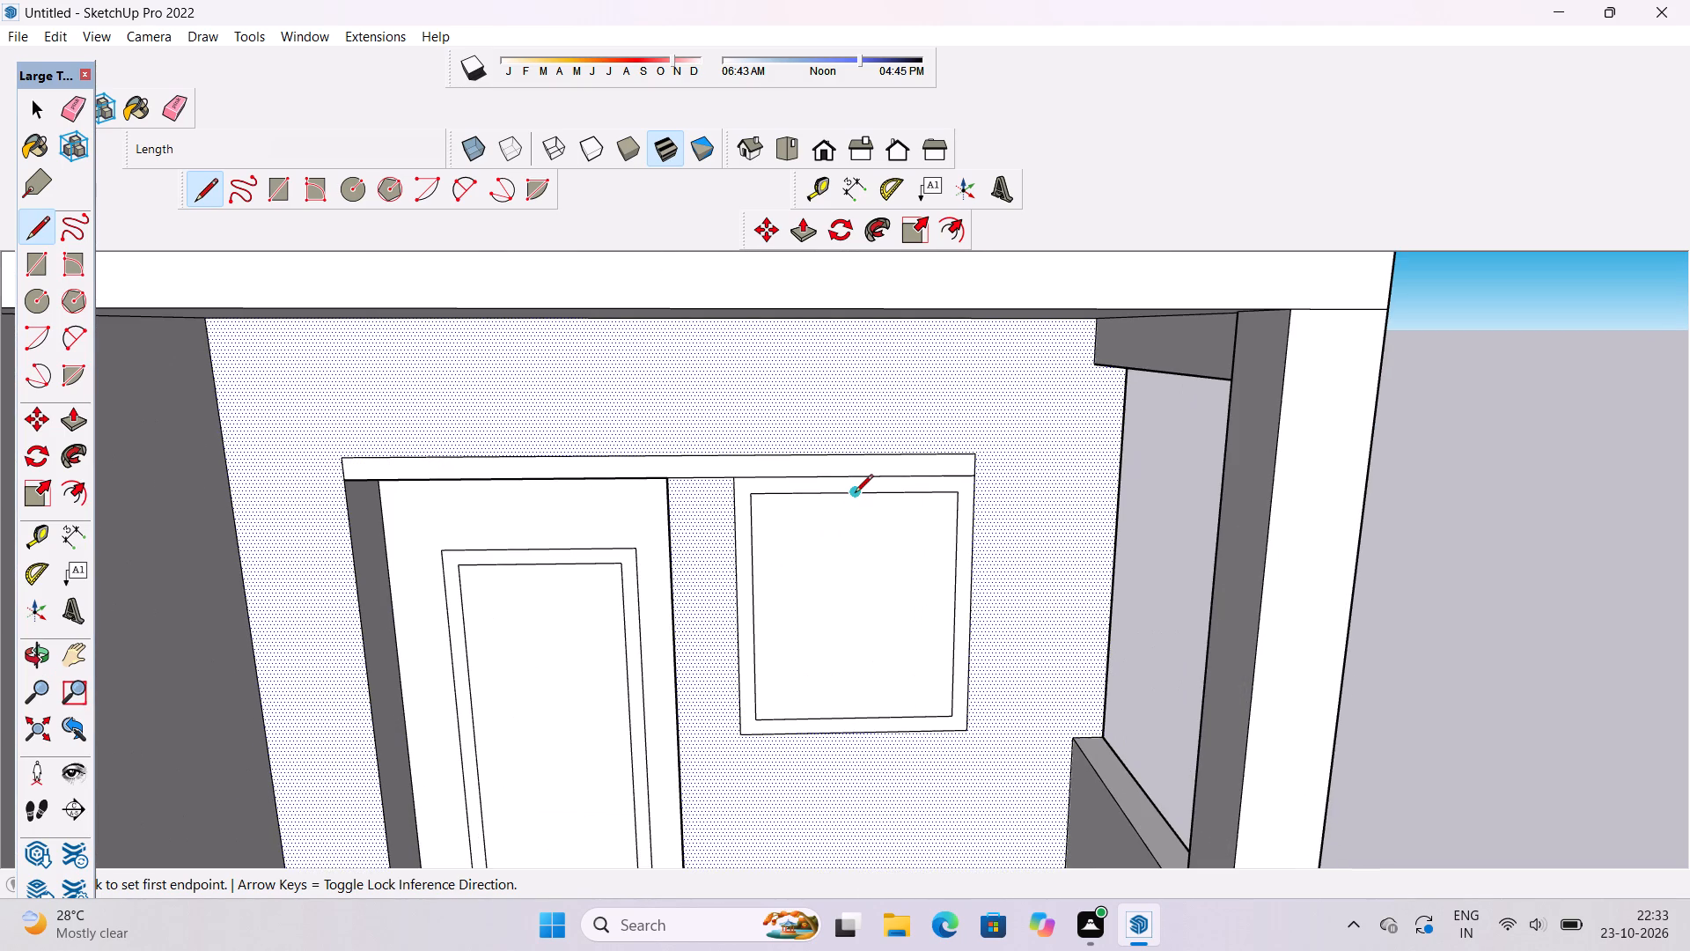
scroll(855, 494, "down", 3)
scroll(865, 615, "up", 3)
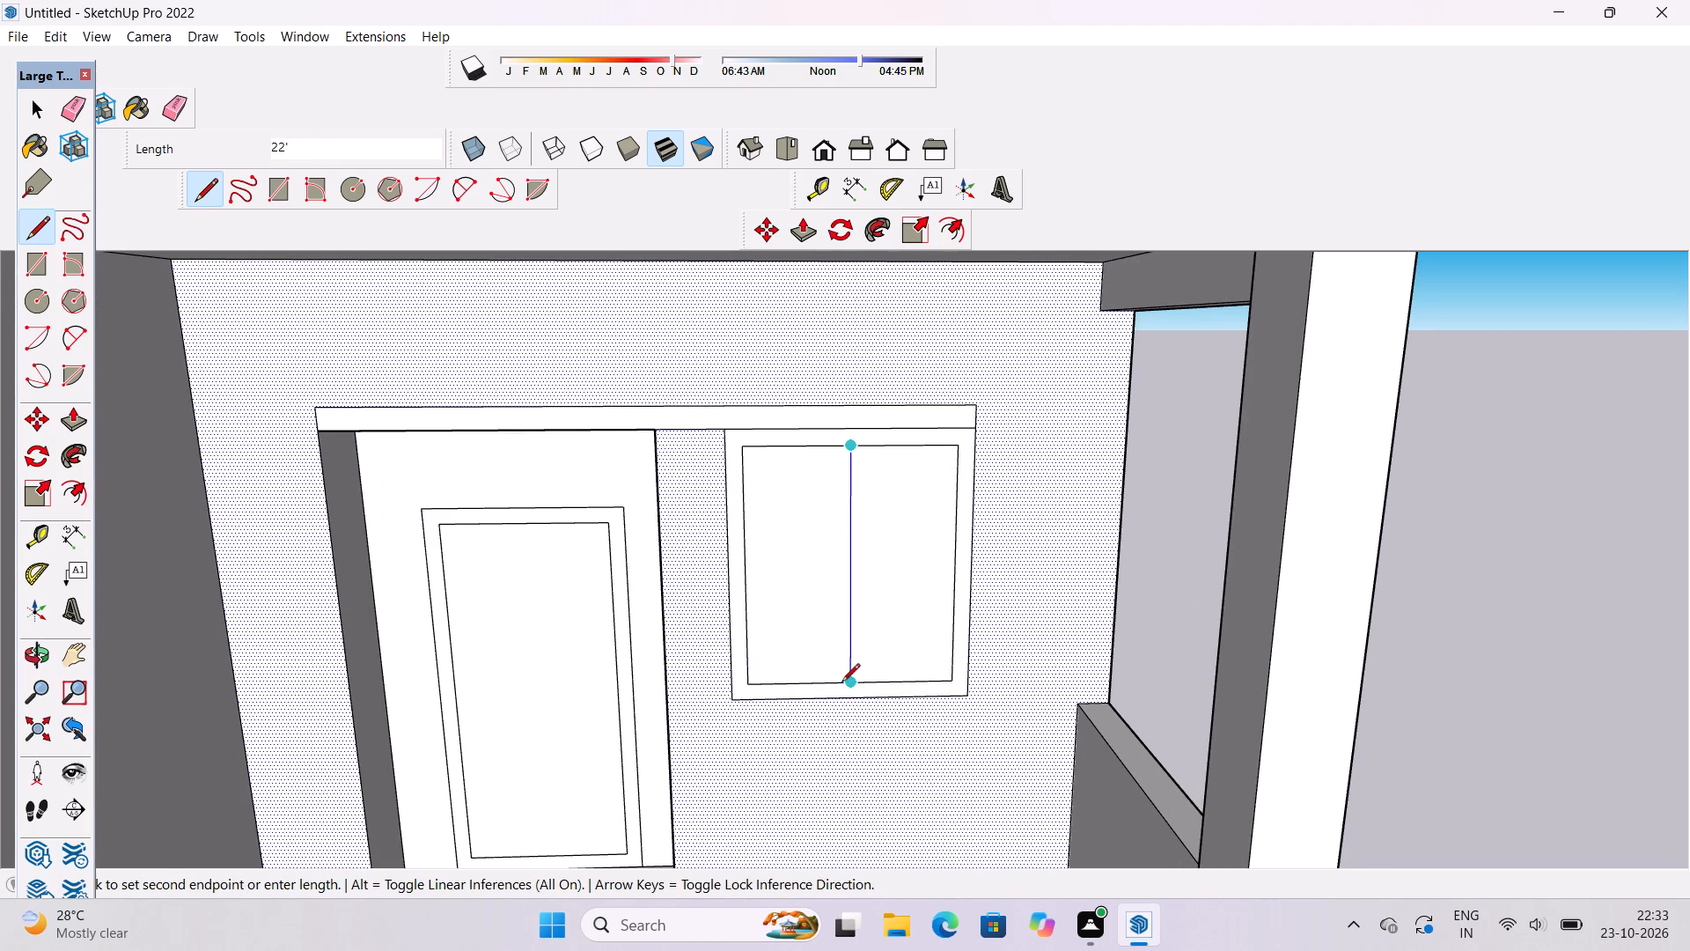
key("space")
Place a vertical guide through the midpoint of the middle-storey window's inner frame, plus parallel guides 6" to either side of it.
type("t")
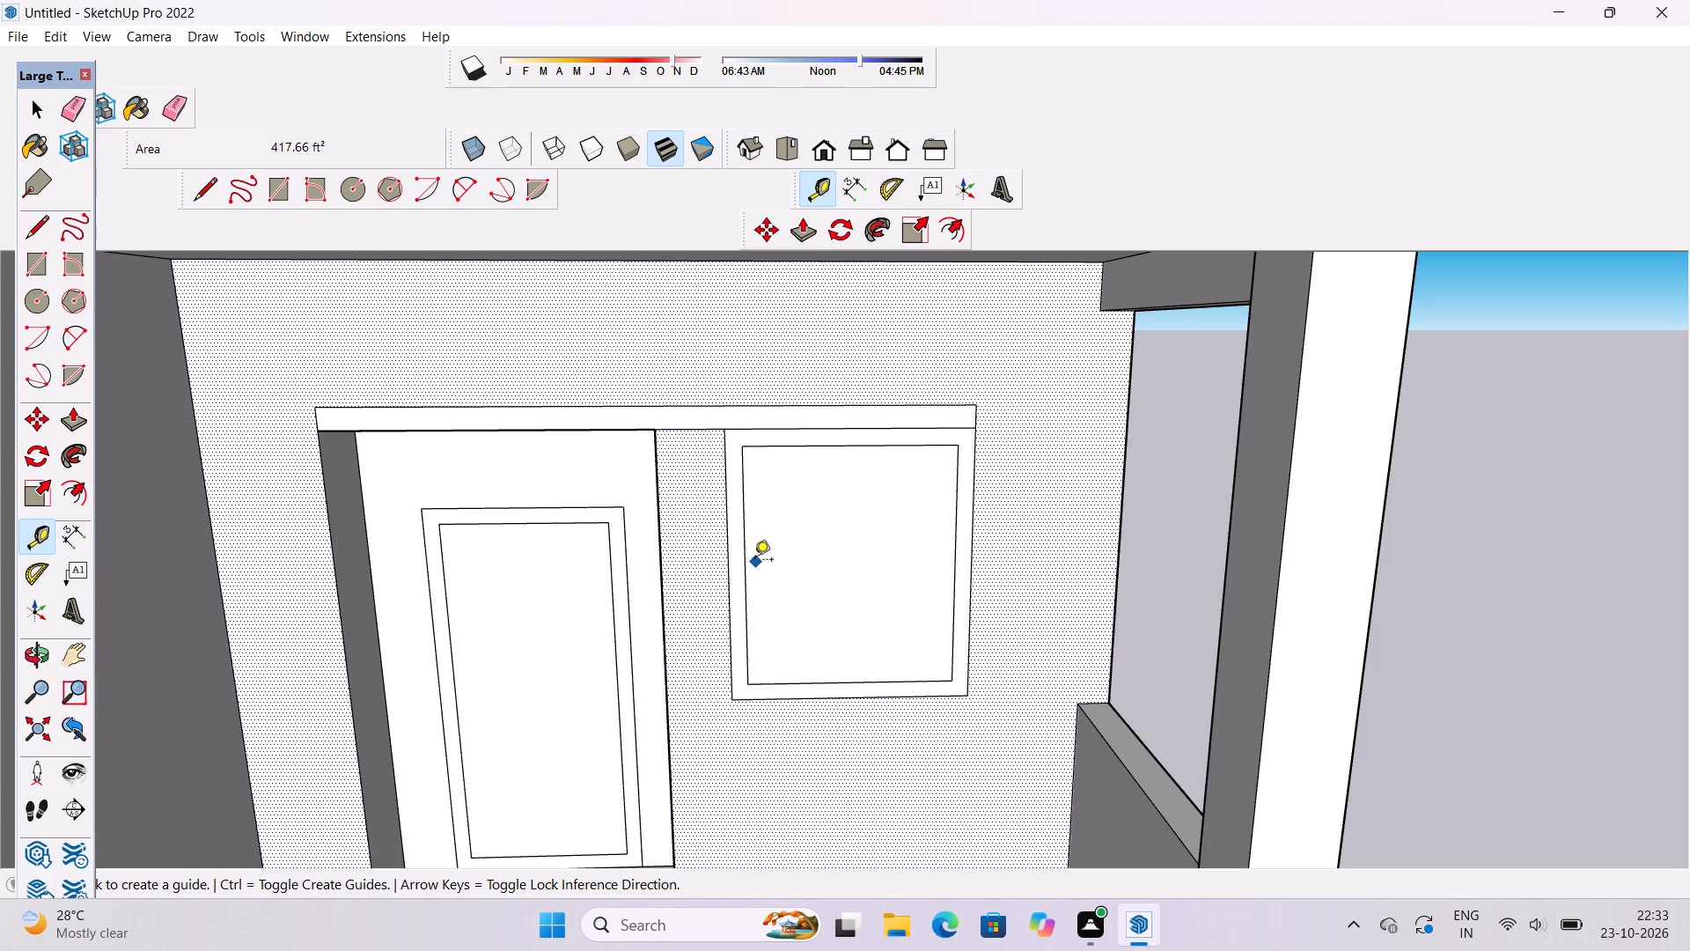
left_click(745, 569)
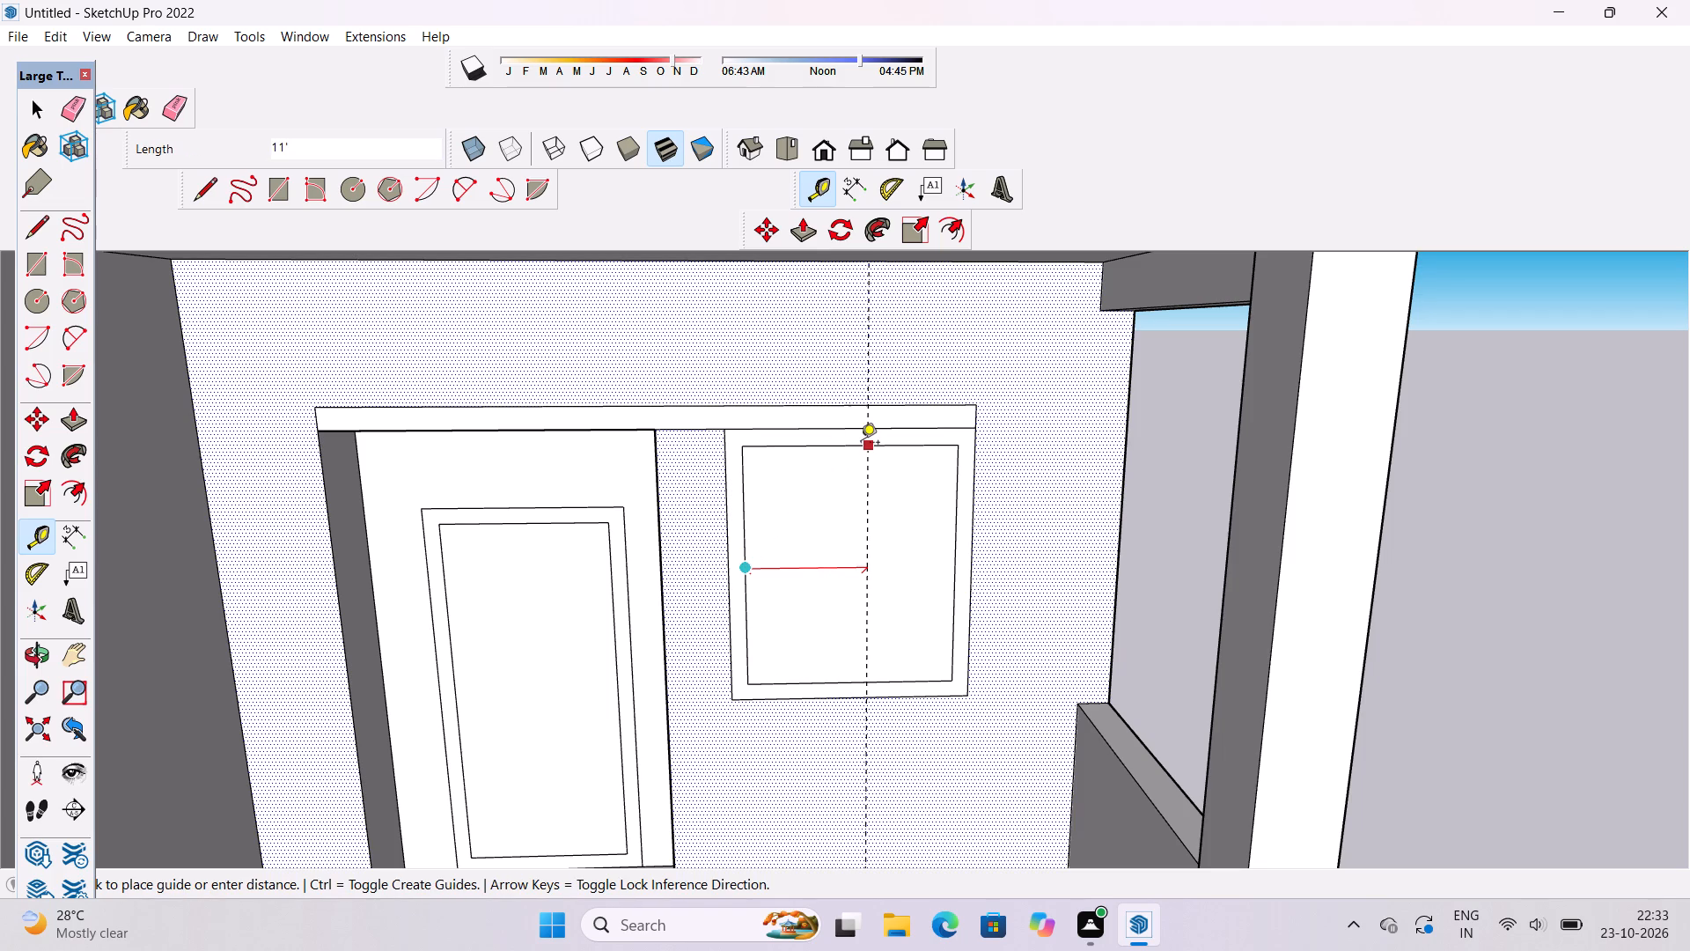
scroll(848, 448, "up", 2)
left_click(848, 448)
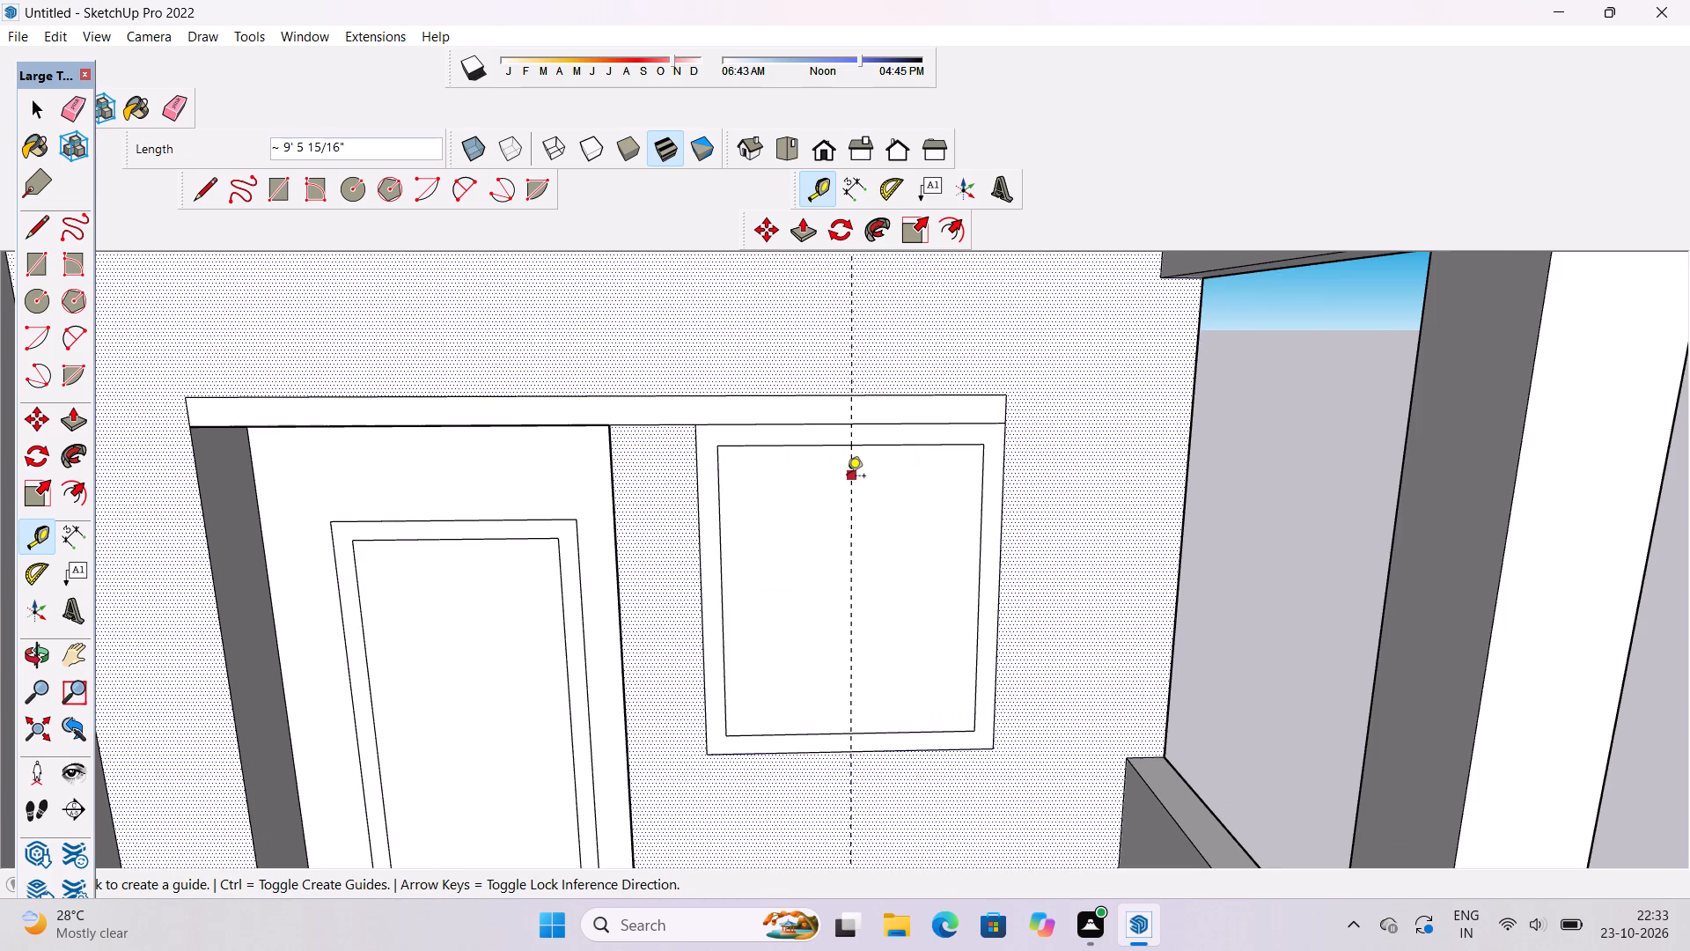
left_click(847, 479)
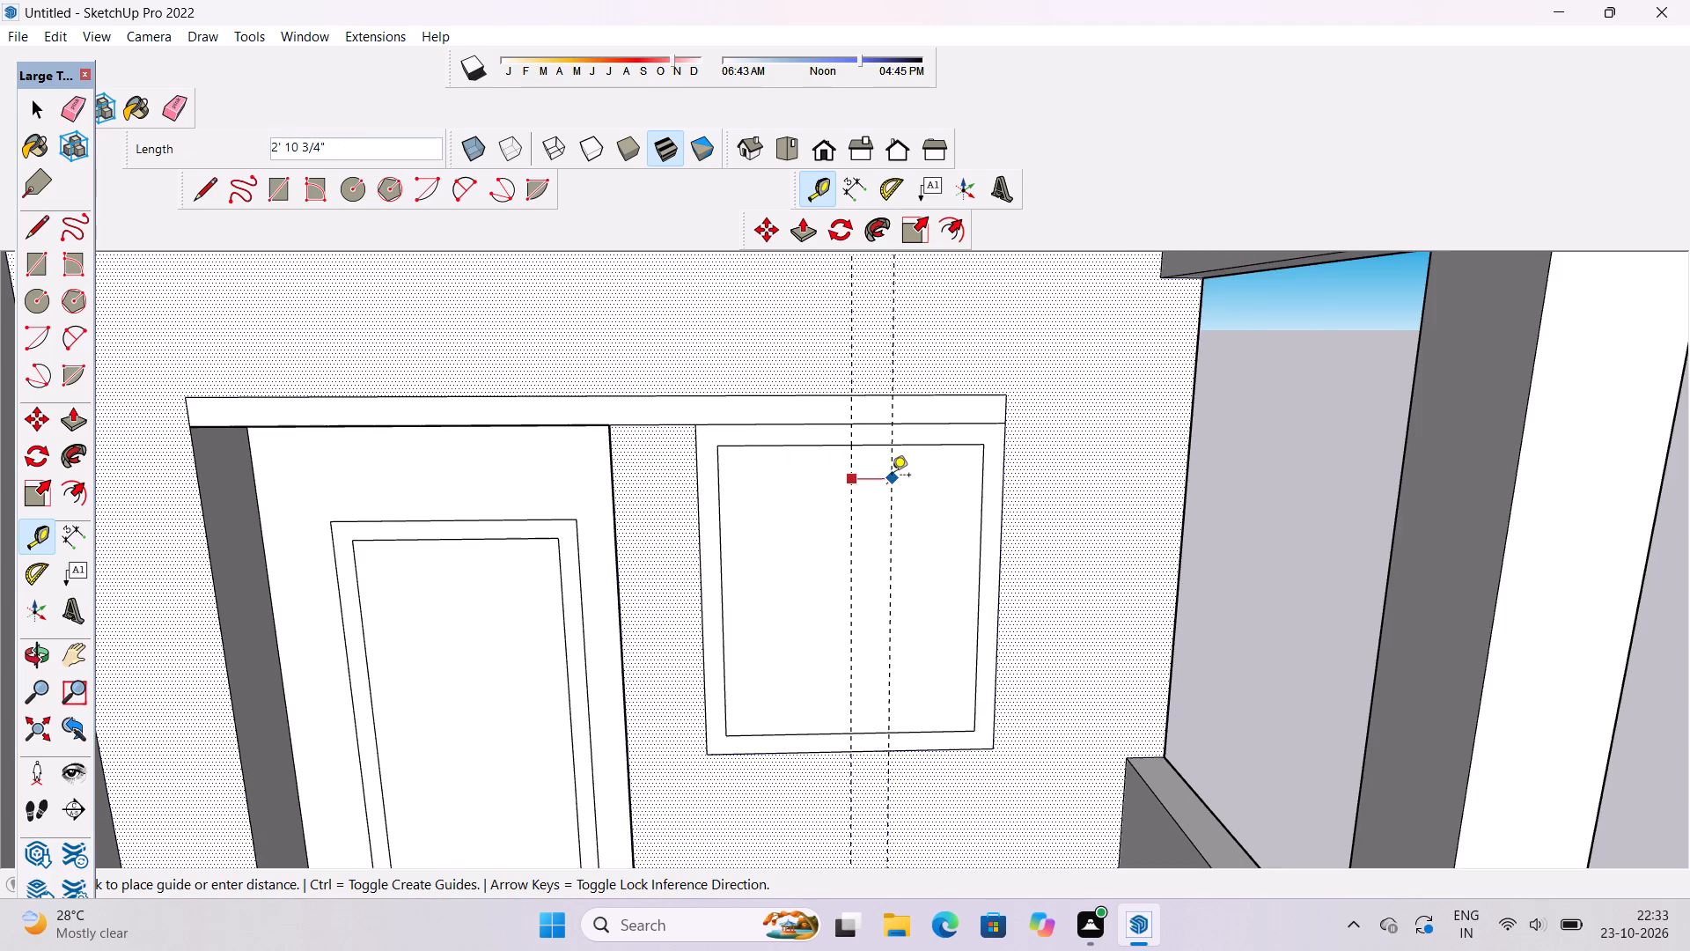
type("6\"")
key("Return")
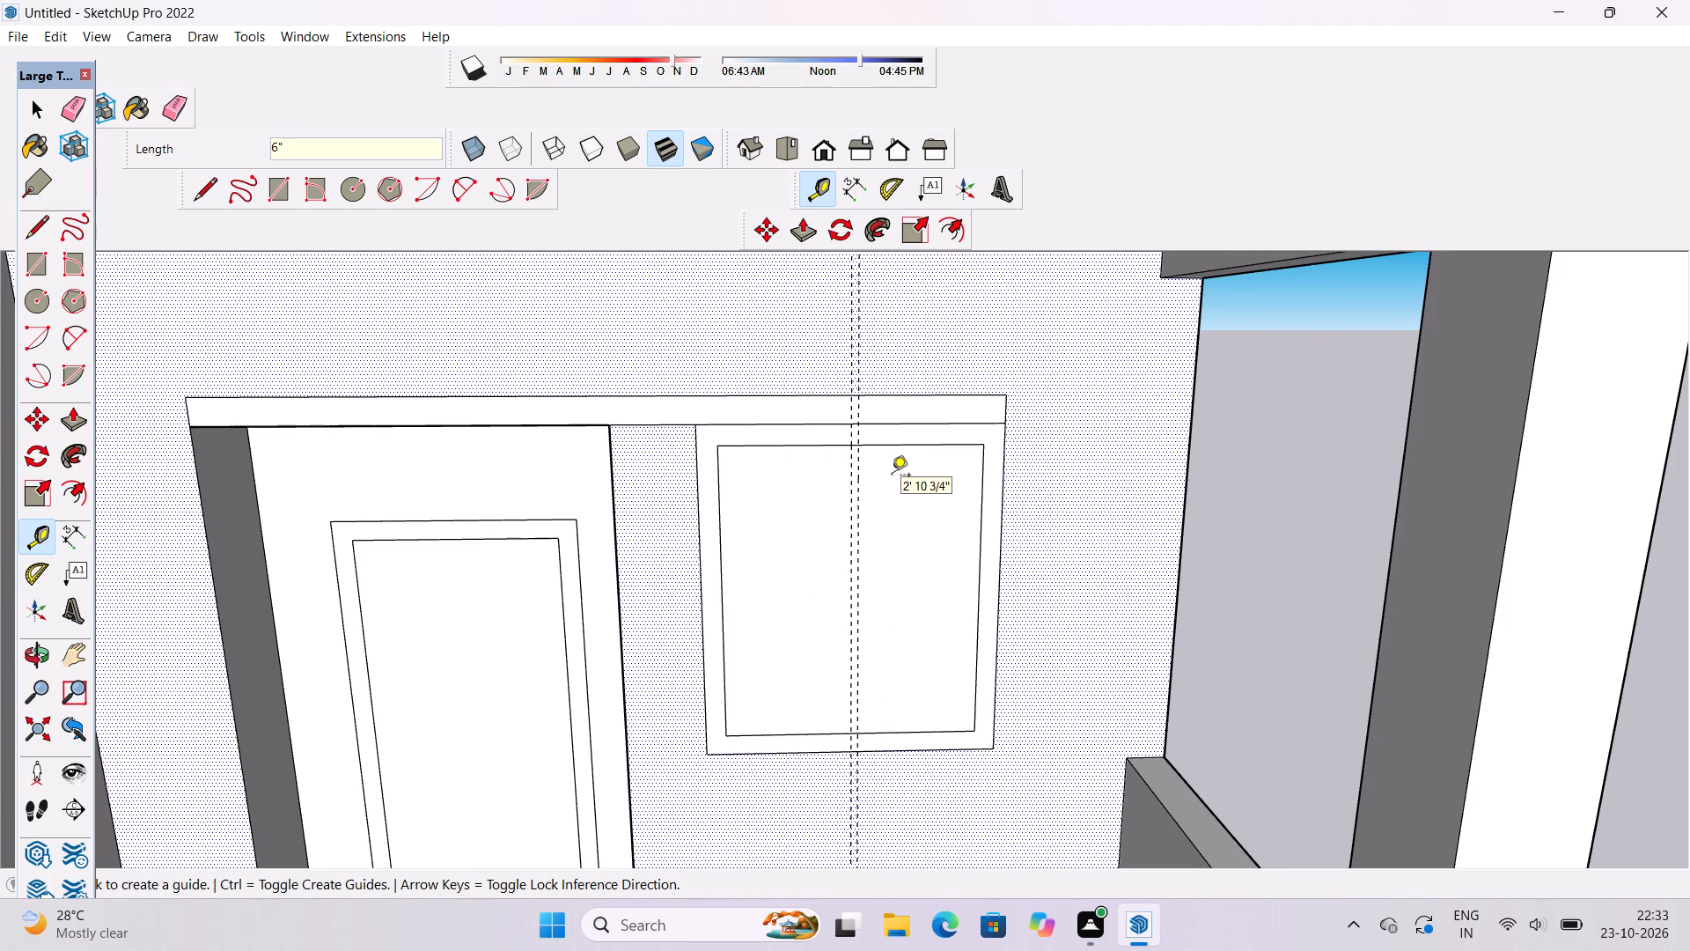
scroll(848, 479, "up", 11)
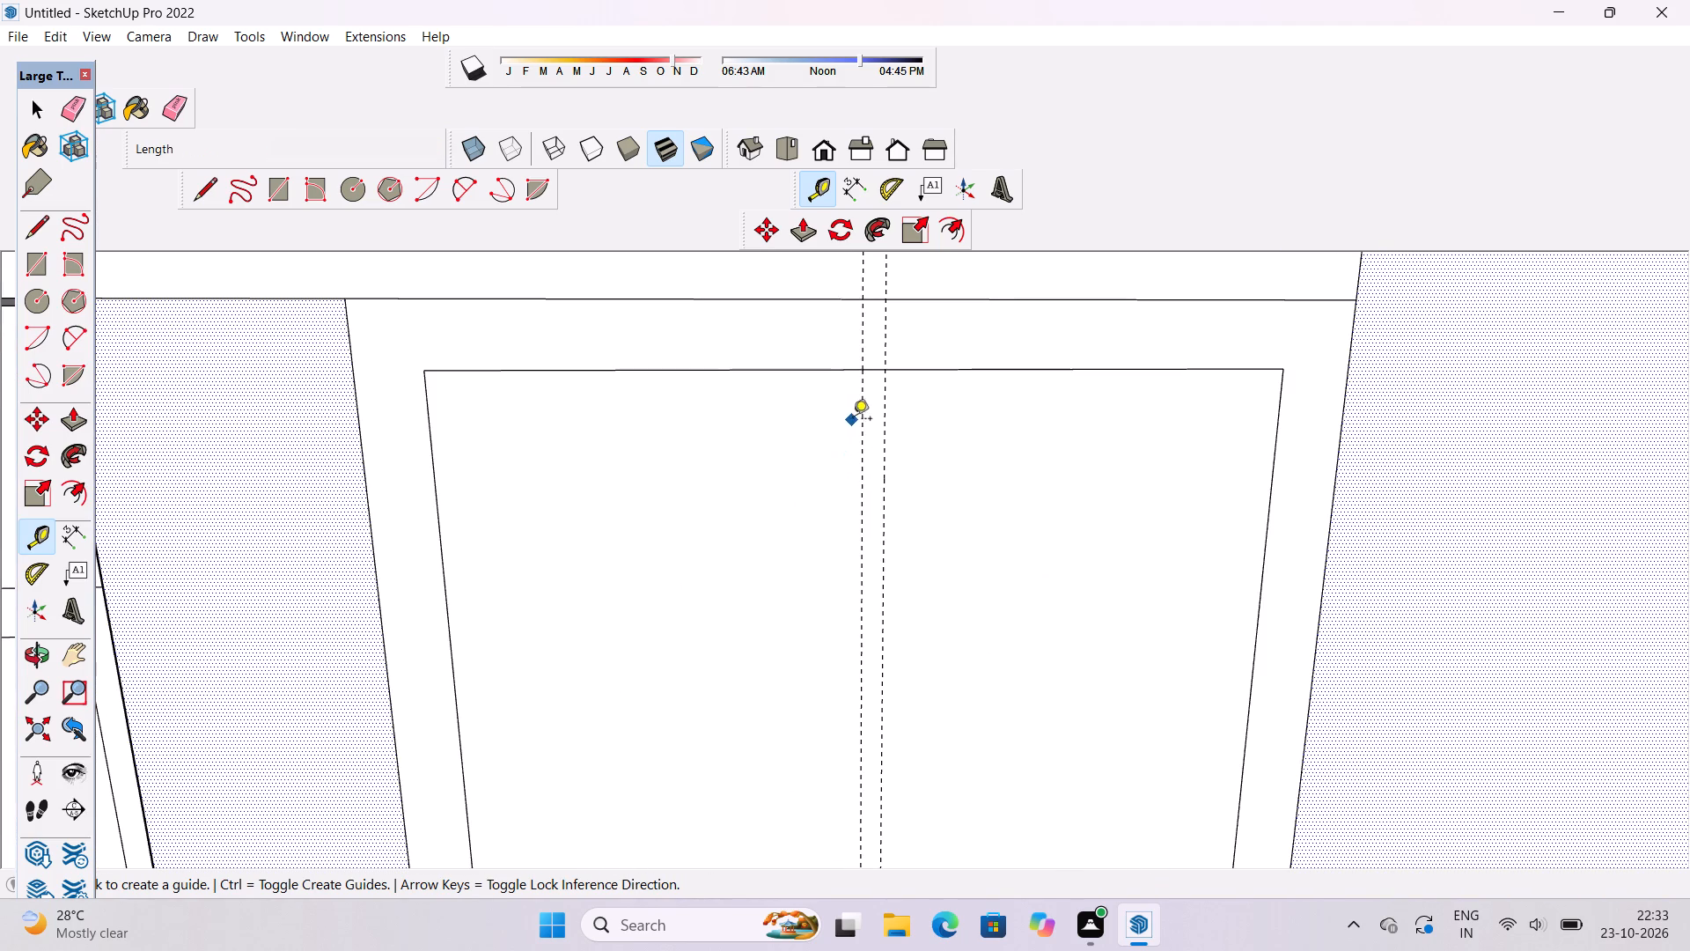
left_click(863, 395)
type("6\"")
key("Return")
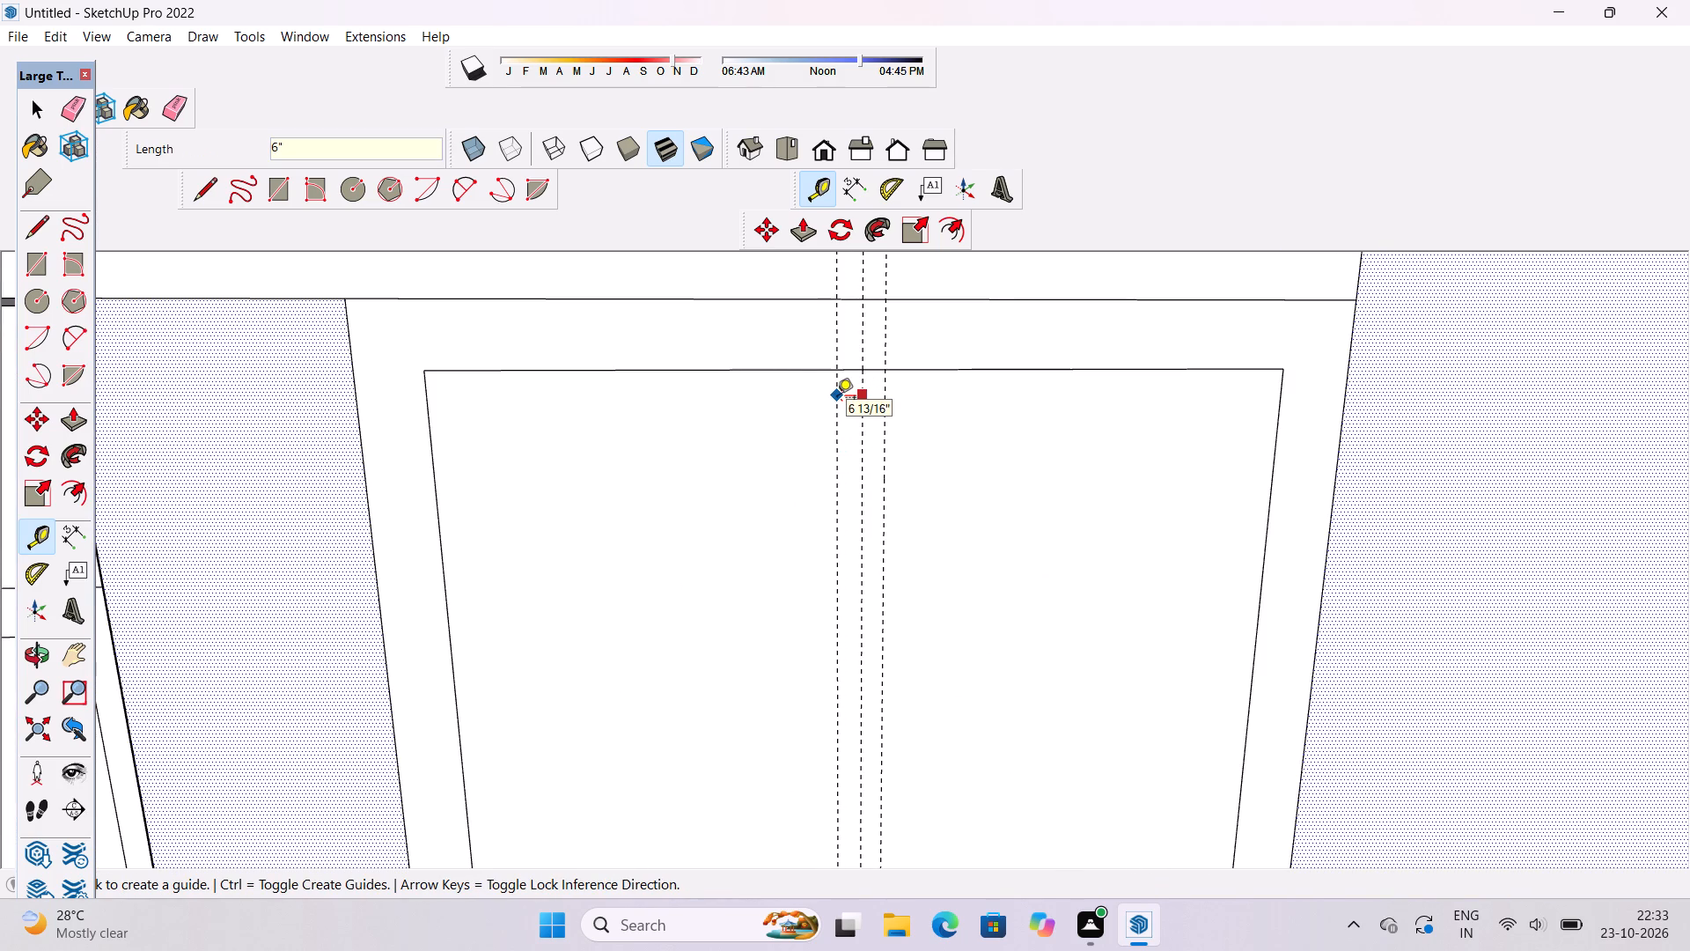
Draw the window's central division as a rectangle about 1' by 22' between the outer guides, from inner top edge to inner bottom edge.
key("r")
scroll(835, 399, "down", 6)
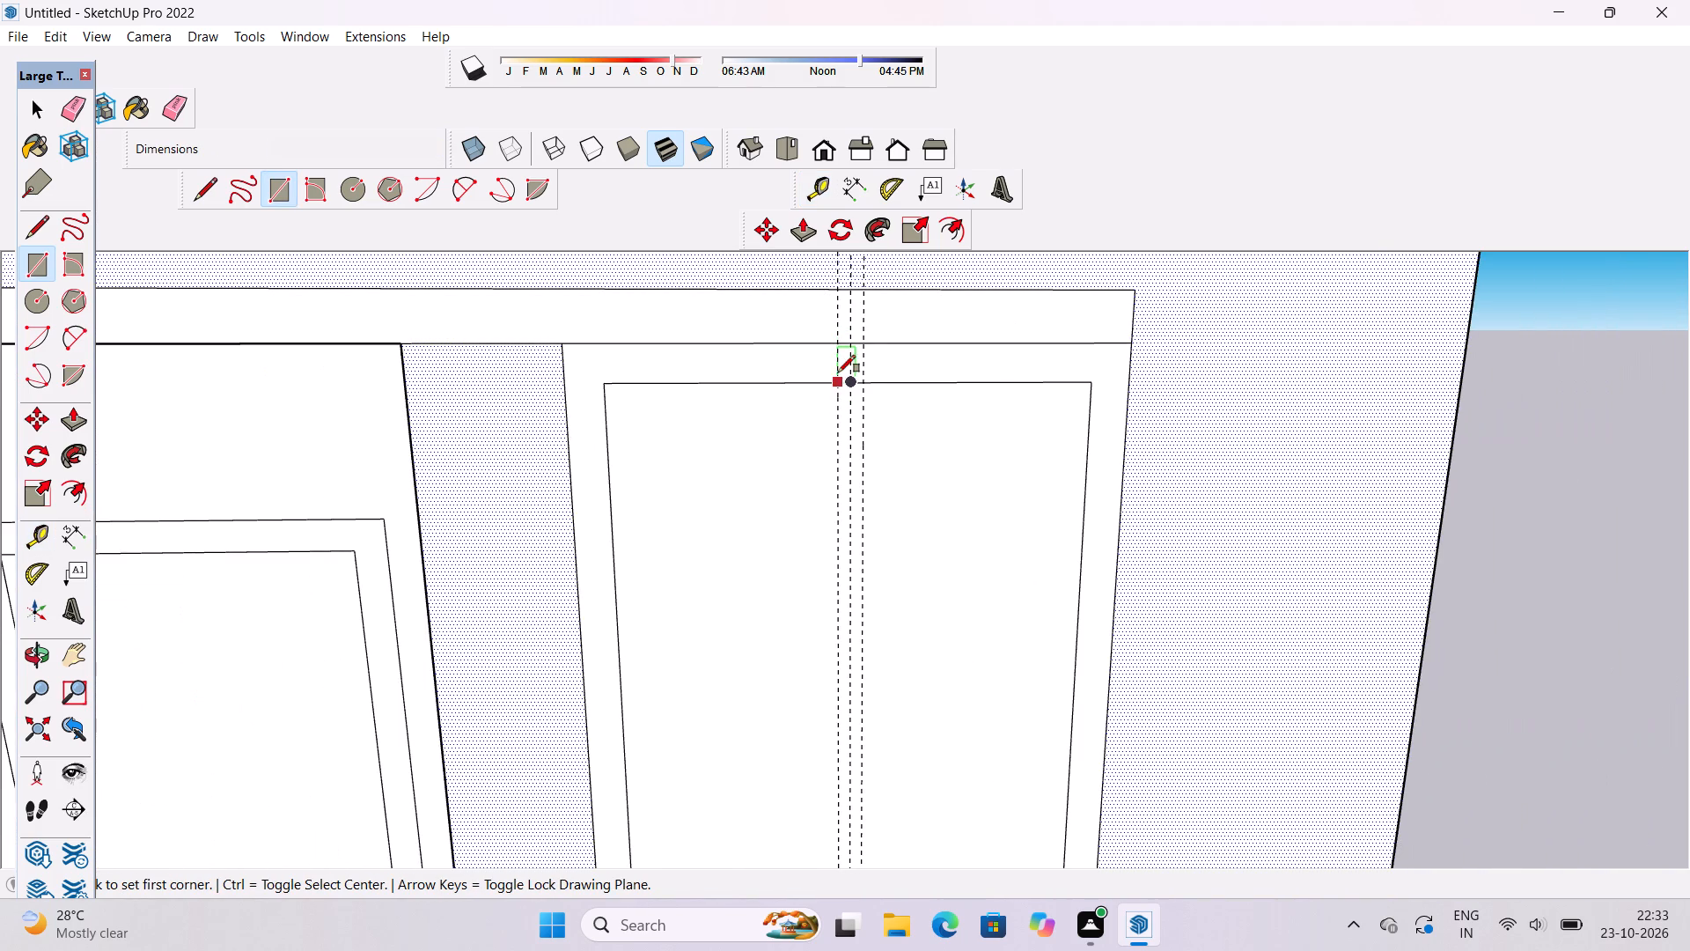
left_click(839, 380)
scroll(839, 380, "down", 3)
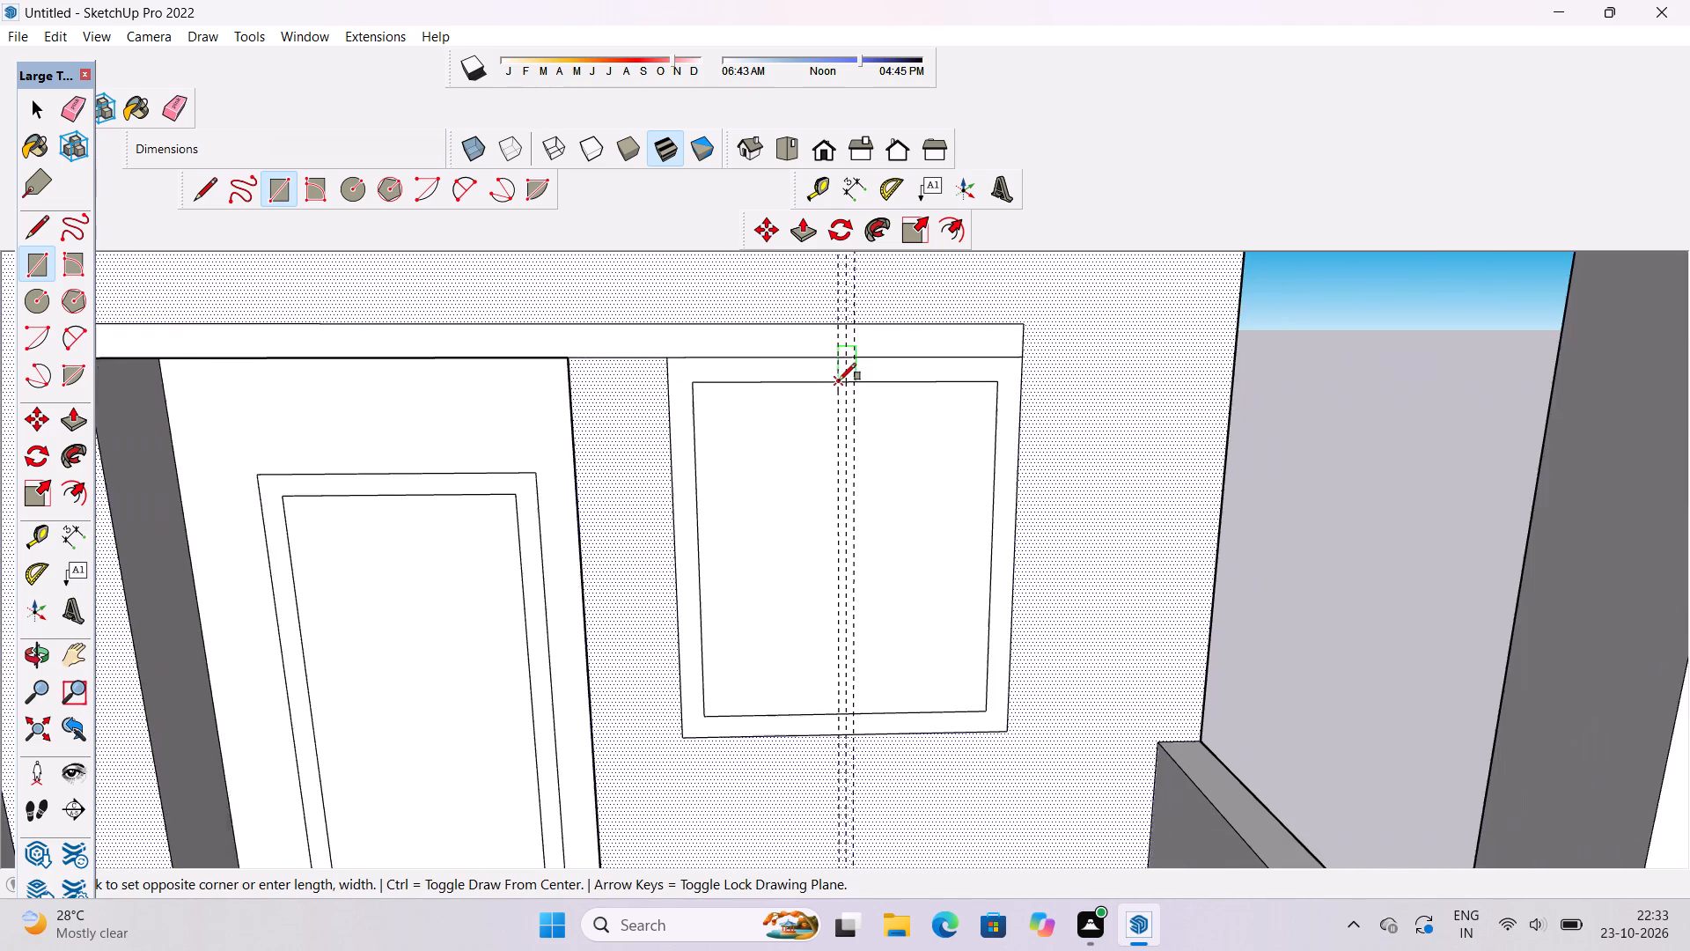
scroll(839, 380, "down", 4)
scroll(856, 675, "up", 12)
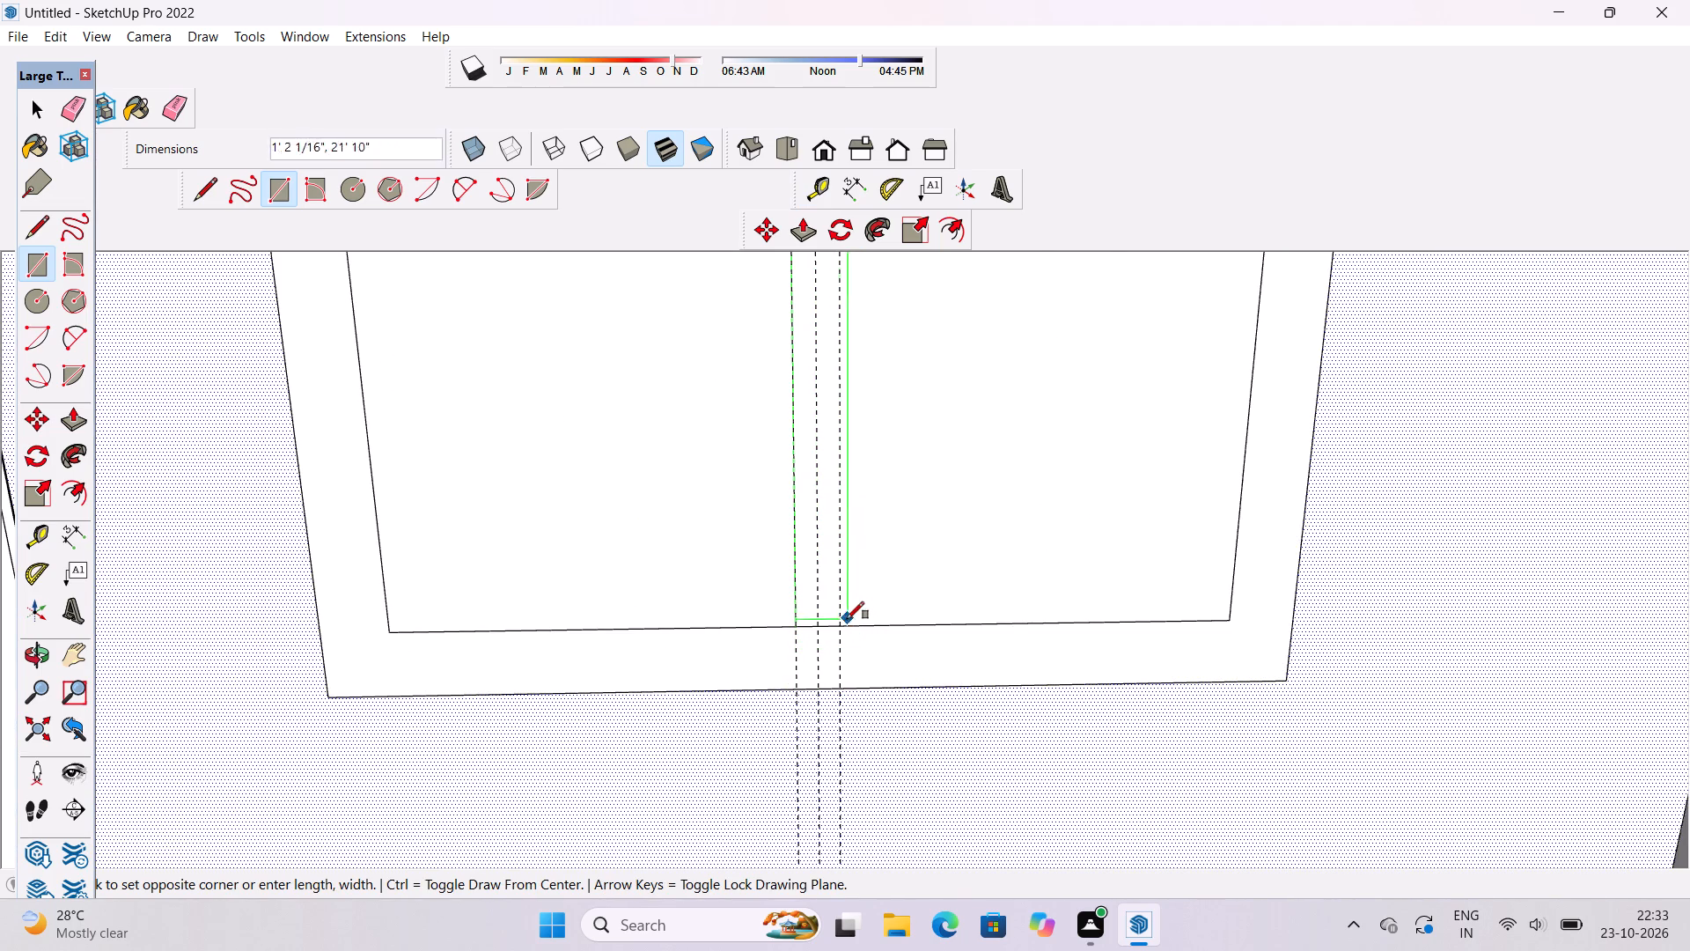
left_click(843, 628)
Erase the three vertical guides running through the middle-storey window.
scroll(819, 637, "down", 4)
key("e")
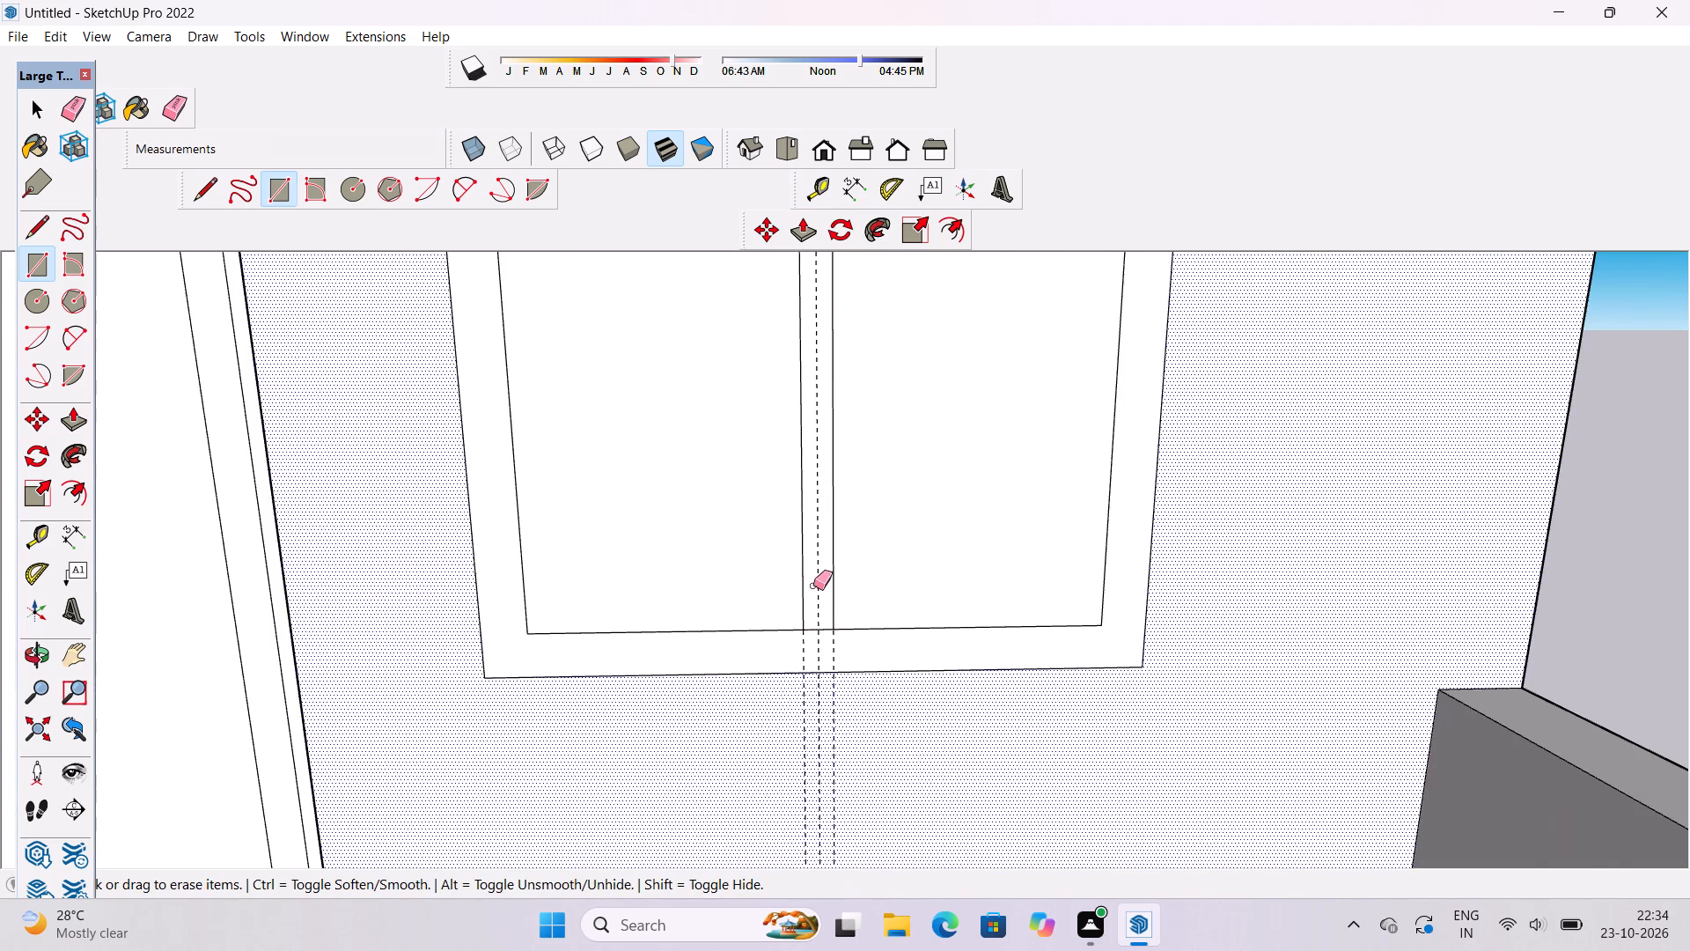
scroll(813, 586, "down", 4)
left_click_drag(877, 715, 809, 746)
Erase the short edge segments at the bottom and top ends of the window's central division so it merges with the frame.
key("o")
scroll(874, 699, "down", 4)
left_click_drag(835, 677, 807, 726, "shift")
left_click_drag(806, 734, 823, 705)
scroll(829, 697, "down", 3)
left_click_drag(829, 697, 849, 717, "shift")
left_click_drag(848, 718, 812, 695)
key("e")
scroll(825, 714, "up", 10)
left_click_drag(842, 699, 843, 712)
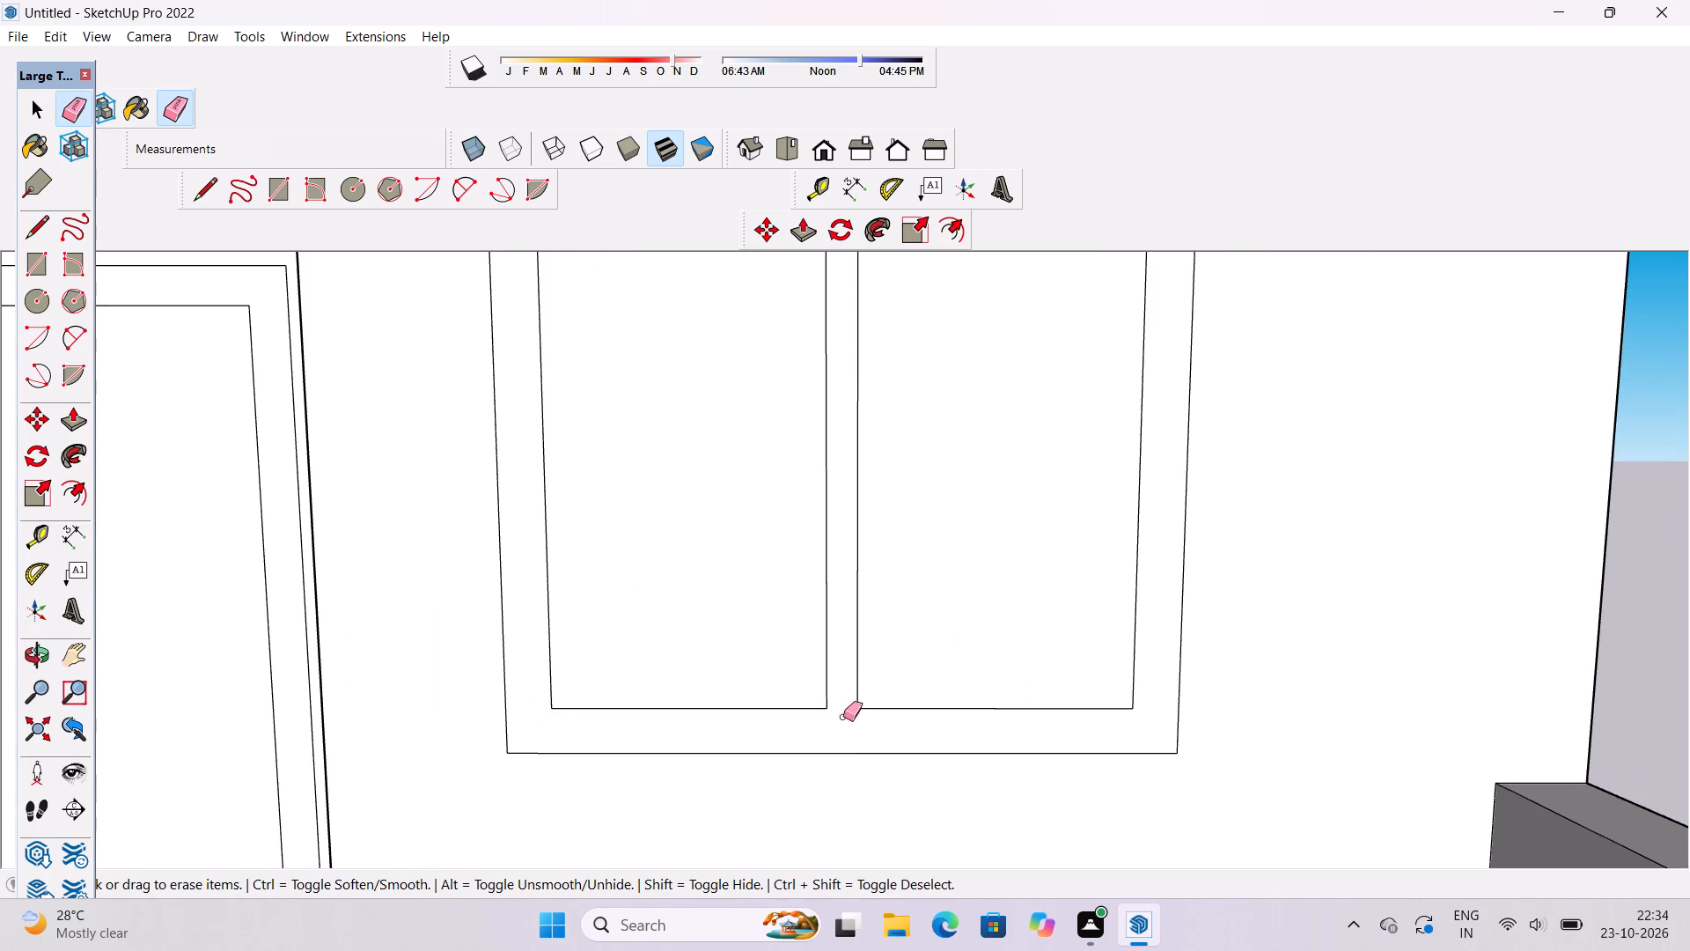
scroll(846, 739, "down", 10)
scroll(827, 446, "up", 12)
left_click_drag(893, 469, 895, 497)
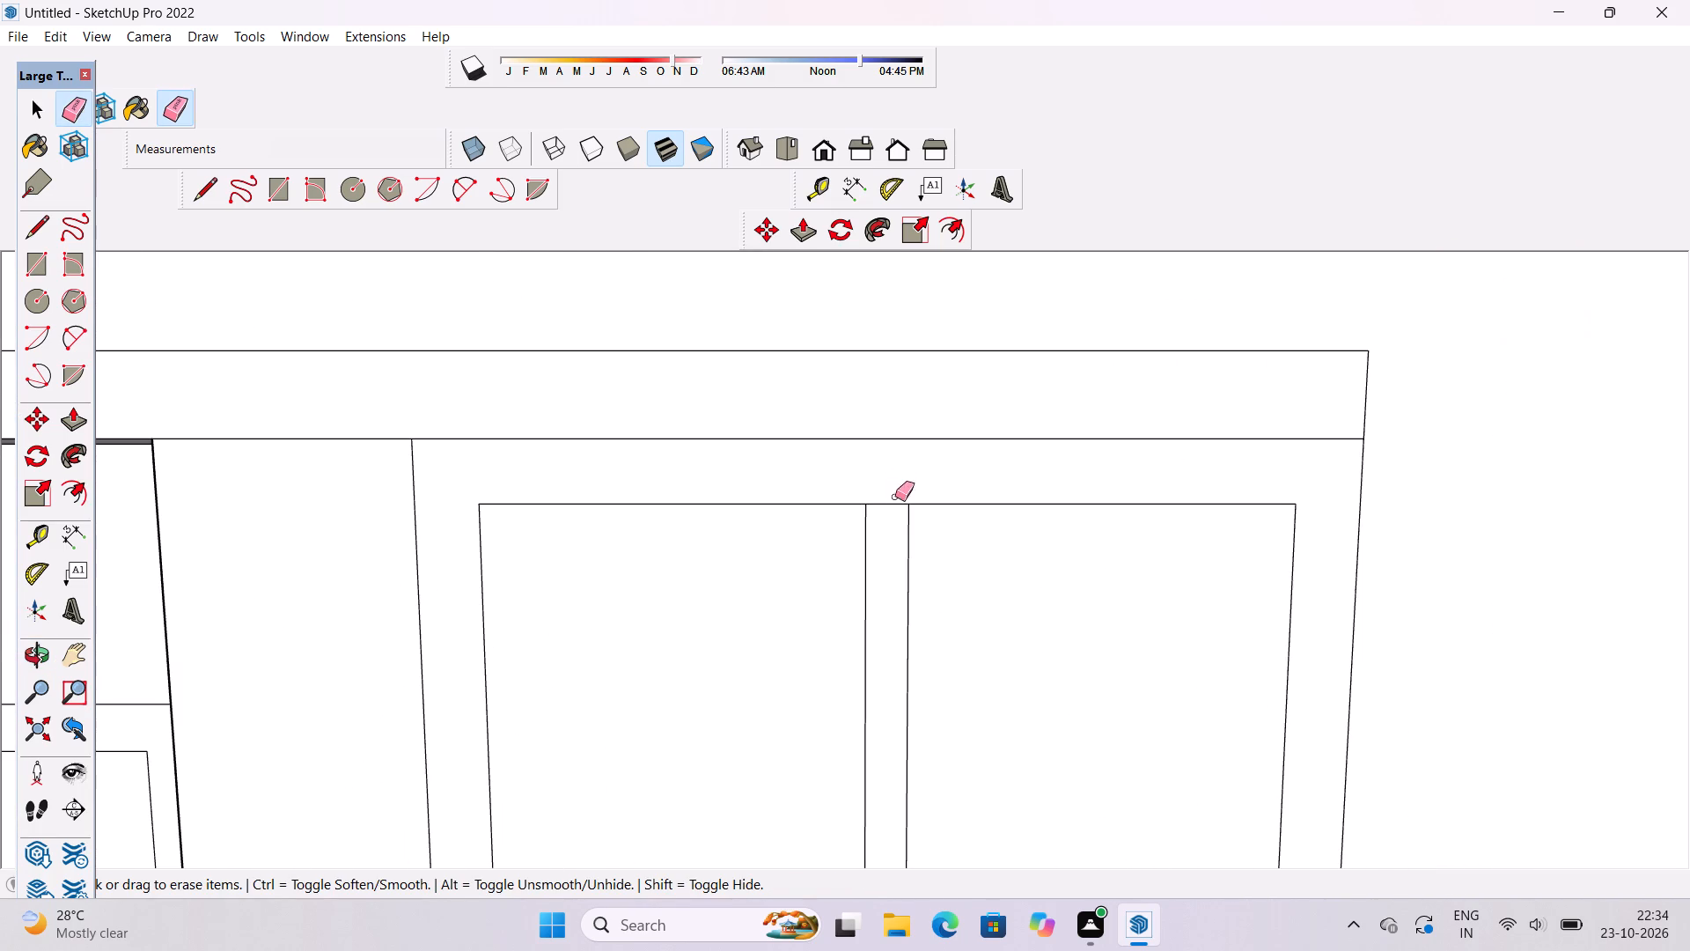
left_click_drag(895, 497, 895, 513)
Examine the middle-storey balcony wall with its door and divided window.
scroll(895, 513, "down", 6)
key("o")
scroll(914, 477, "down", 12)
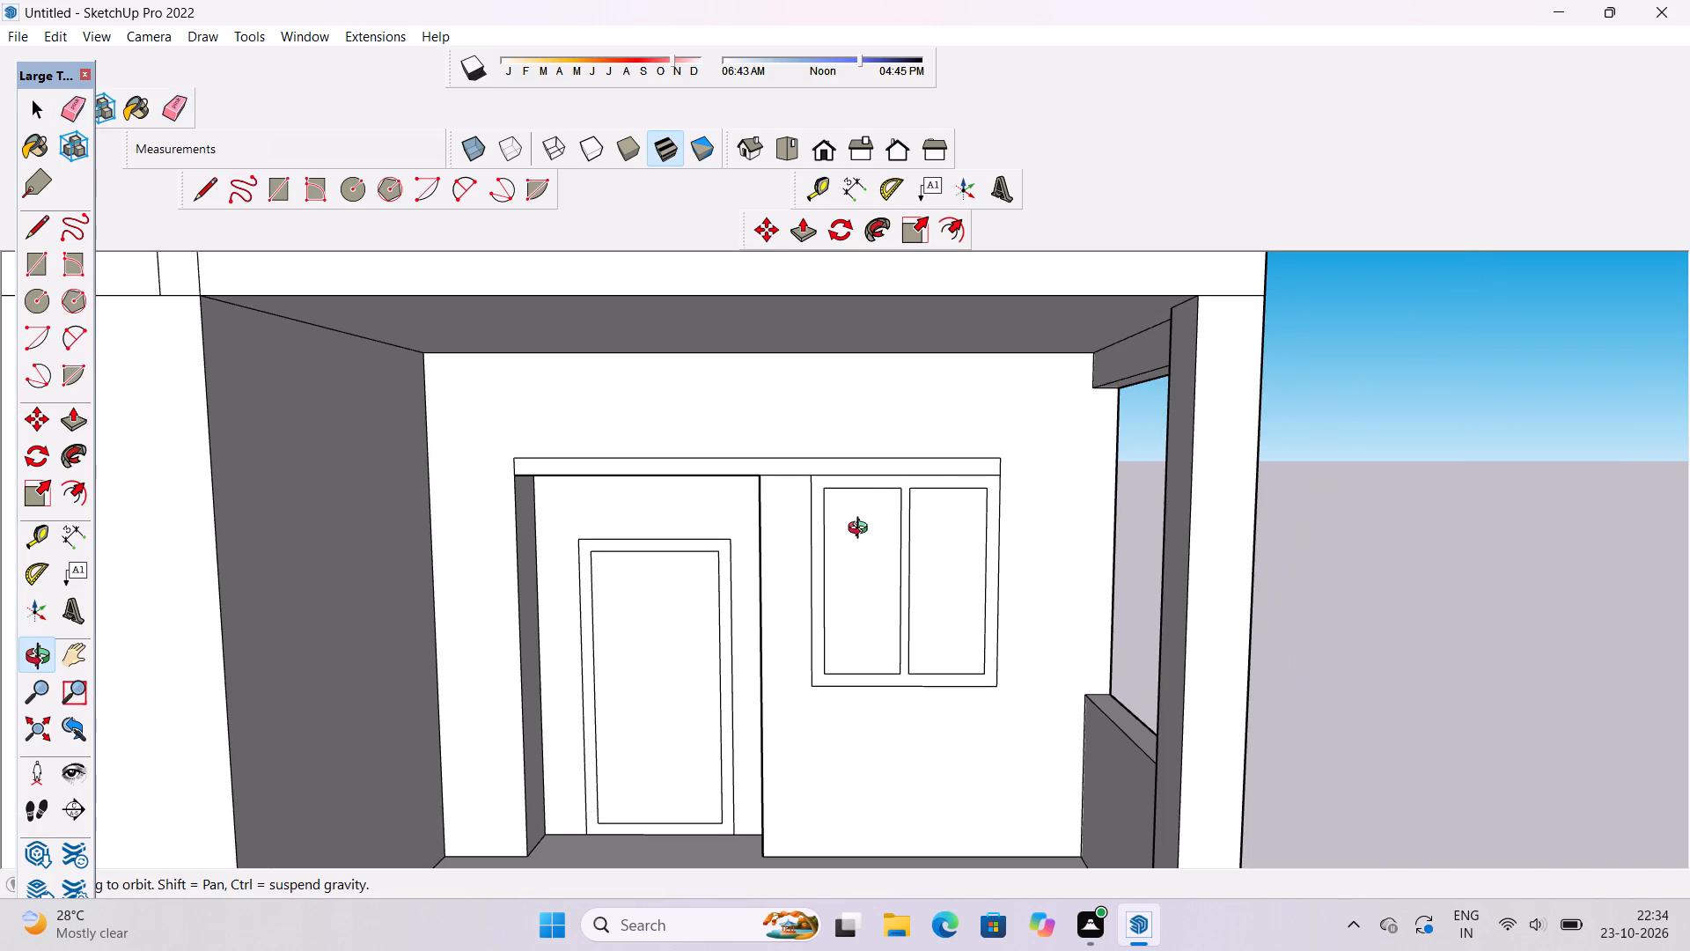
left_click_drag(851, 545, 854, 535, "shift")
left_click_drag(856, 534, 881, 551)
left_click_drag(875, 564, 886, 588, "shift")
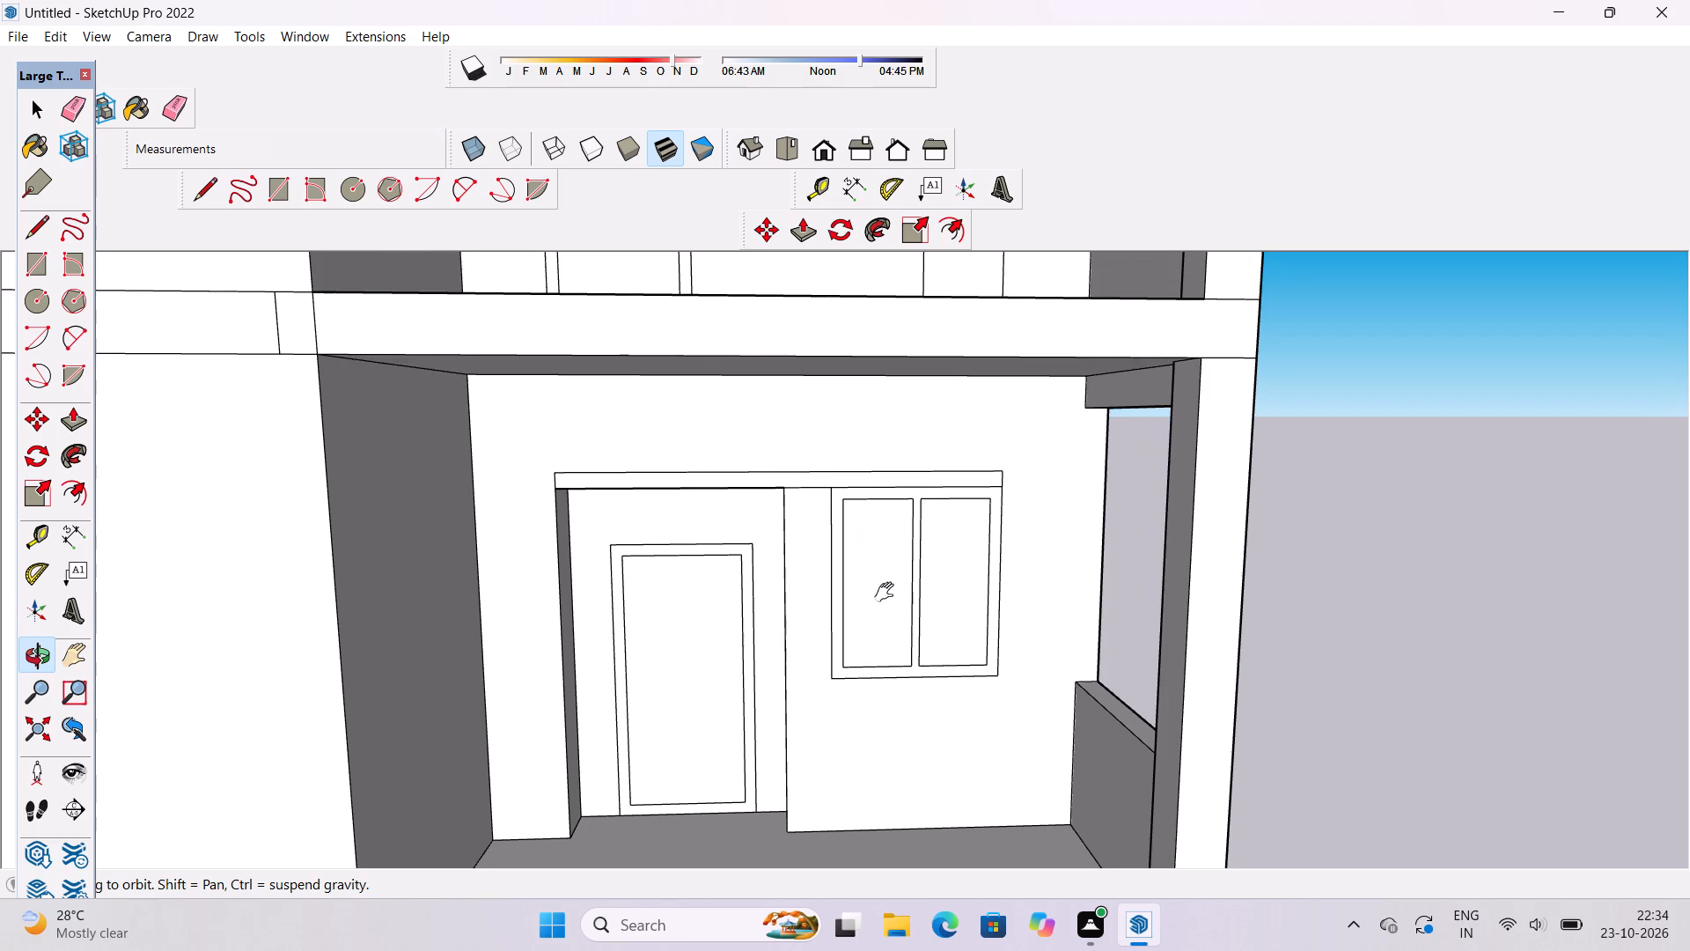
left_click_drag(898, 584, 906, 534)
scroll(912, 506, "down", 5)
left_click_drag(885, 590, 885, 615)
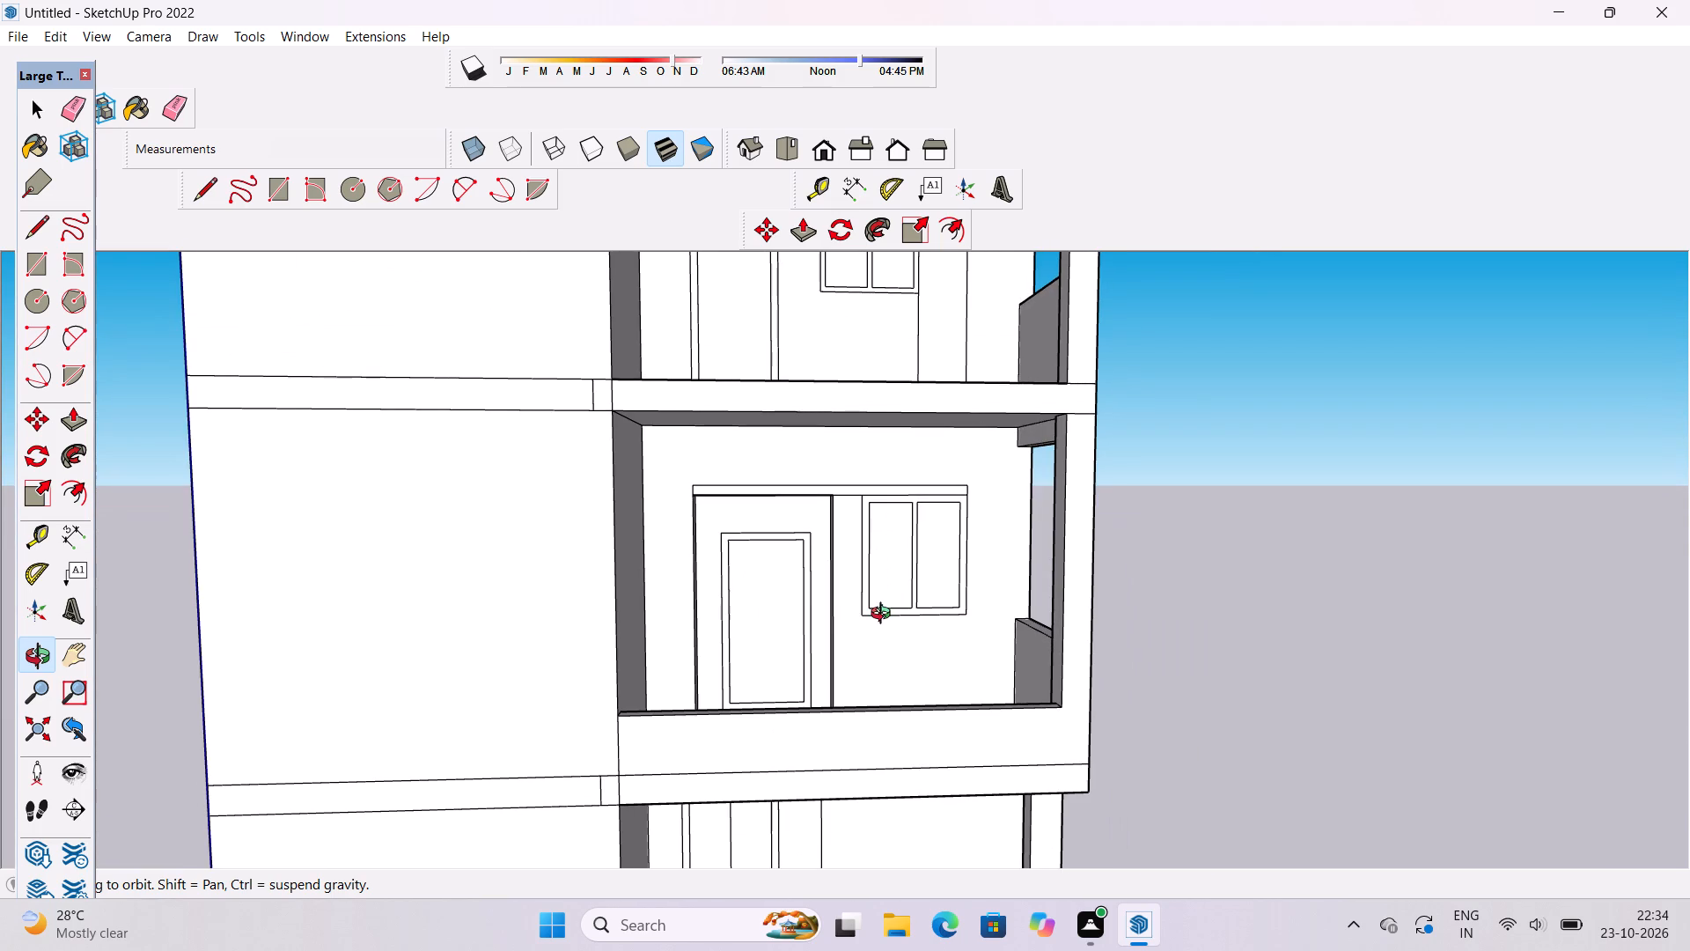
scroll(885, 616, "down", 1)
Erase the ground-floor double door's outline, inner frame and centre line, along with the low horizontal edge beneath it.
left_click_drag(884, 629, 853, 512, "shift")
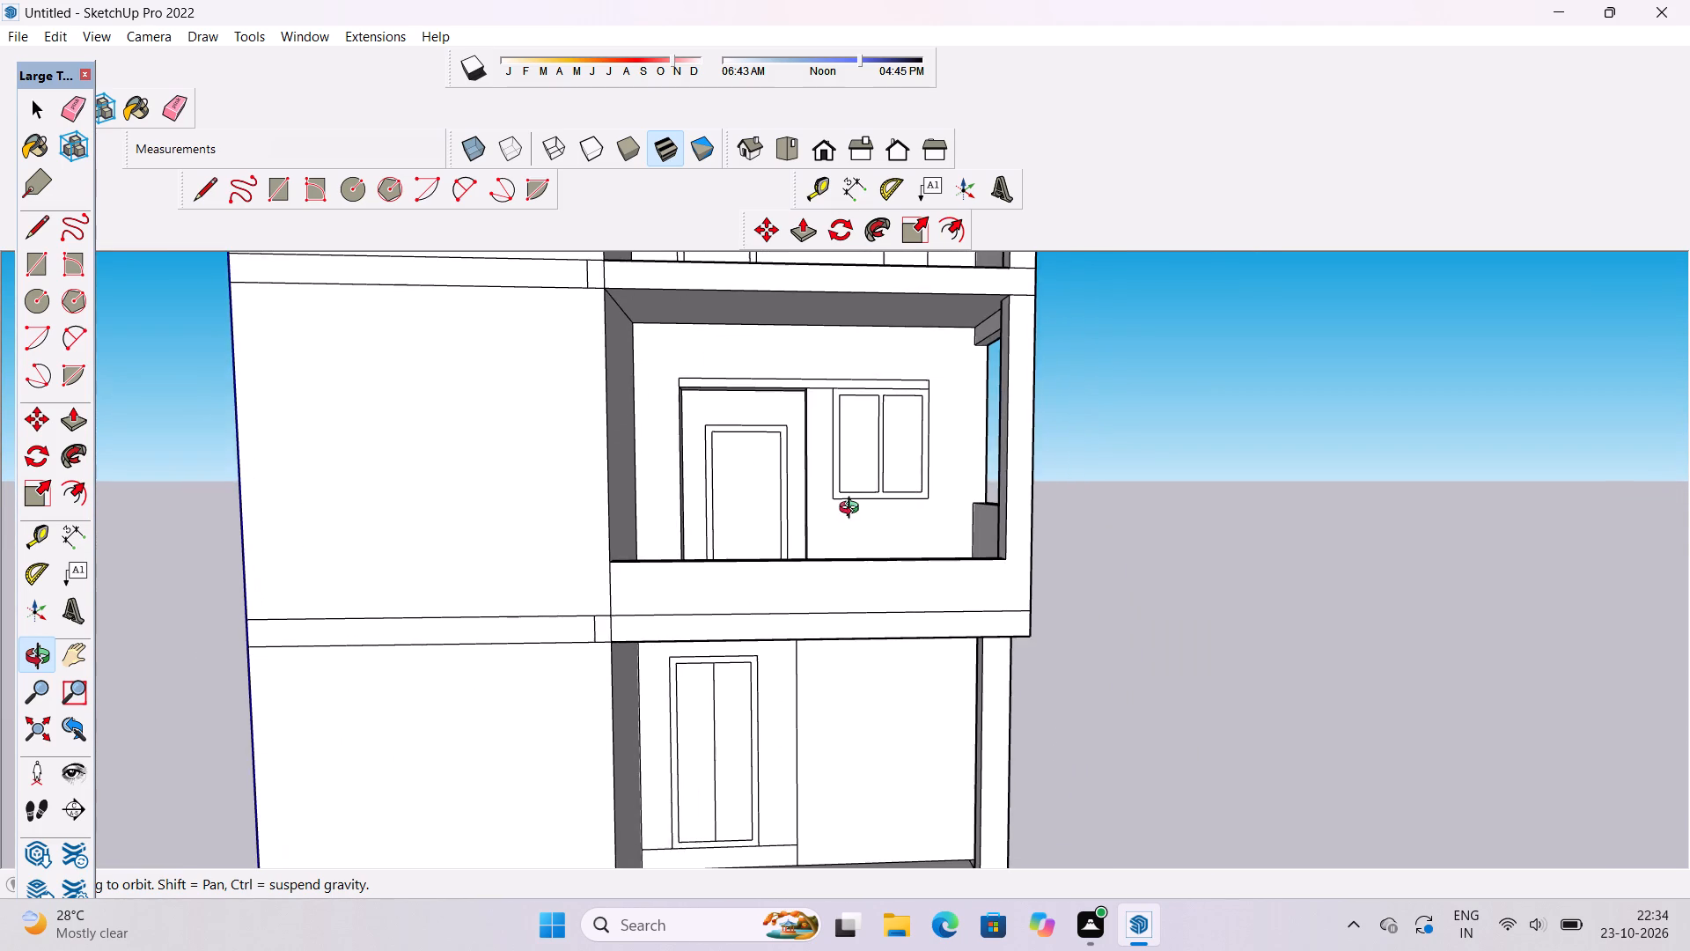
left_click_drag(853, 539, 849, 557)
left_click_drag(840, 722, 834, 666, "shift")
left_click(834, 666)
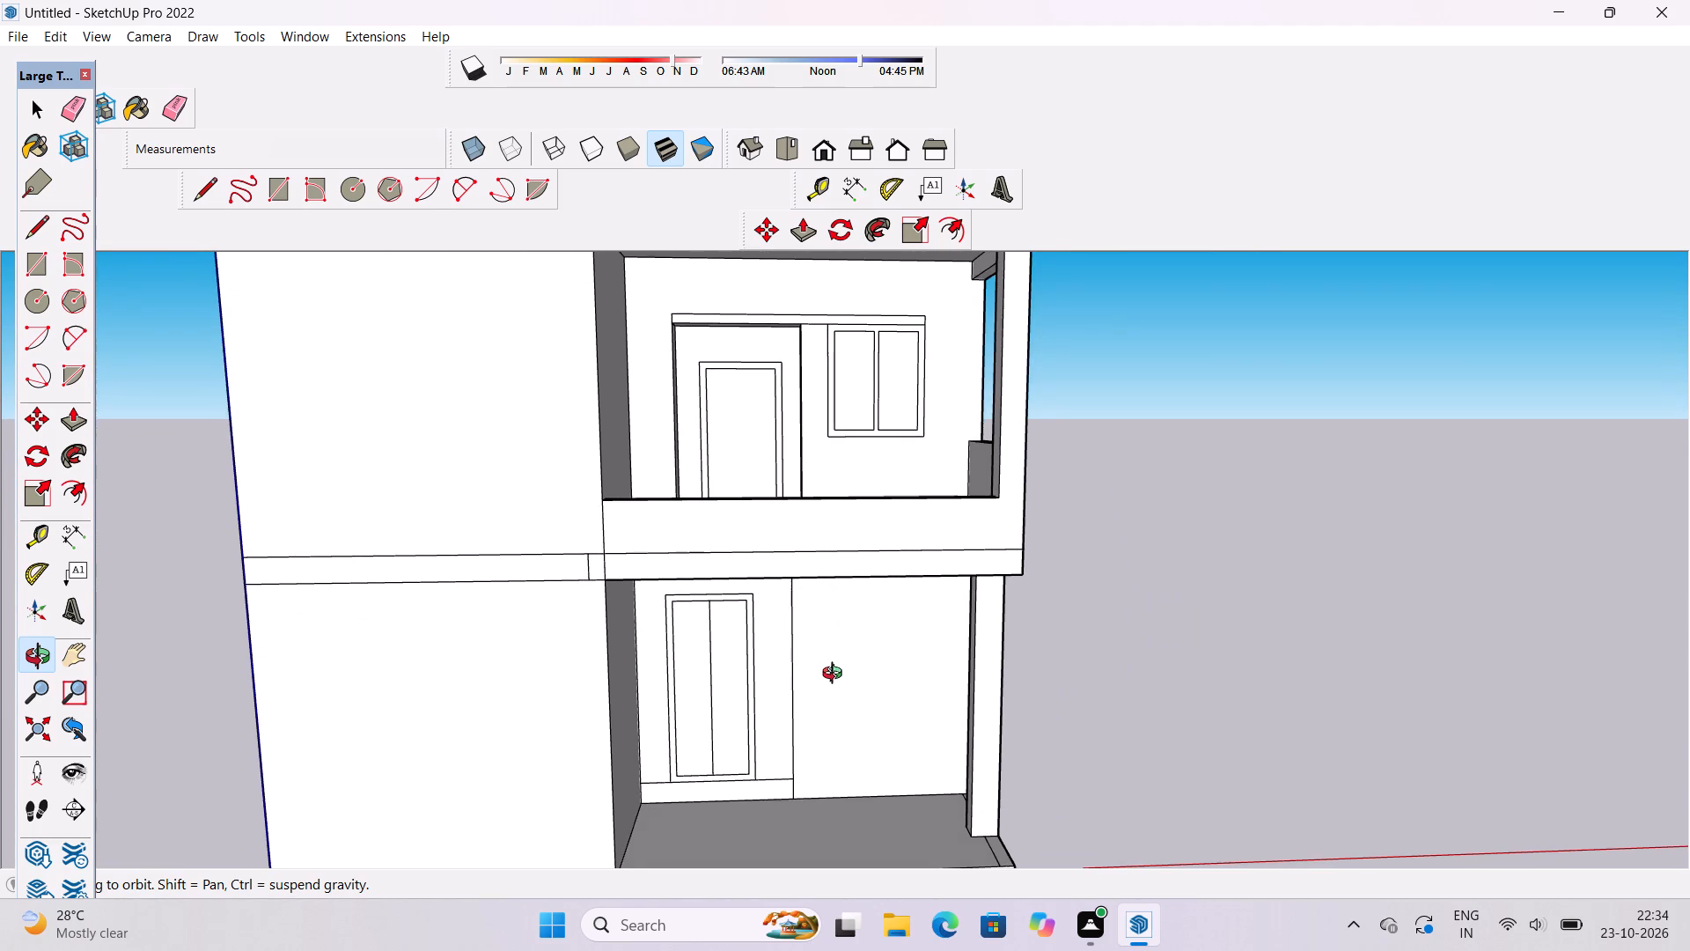
scroll(836, 675, "up", 2)
left_click(825, 723, "shift")
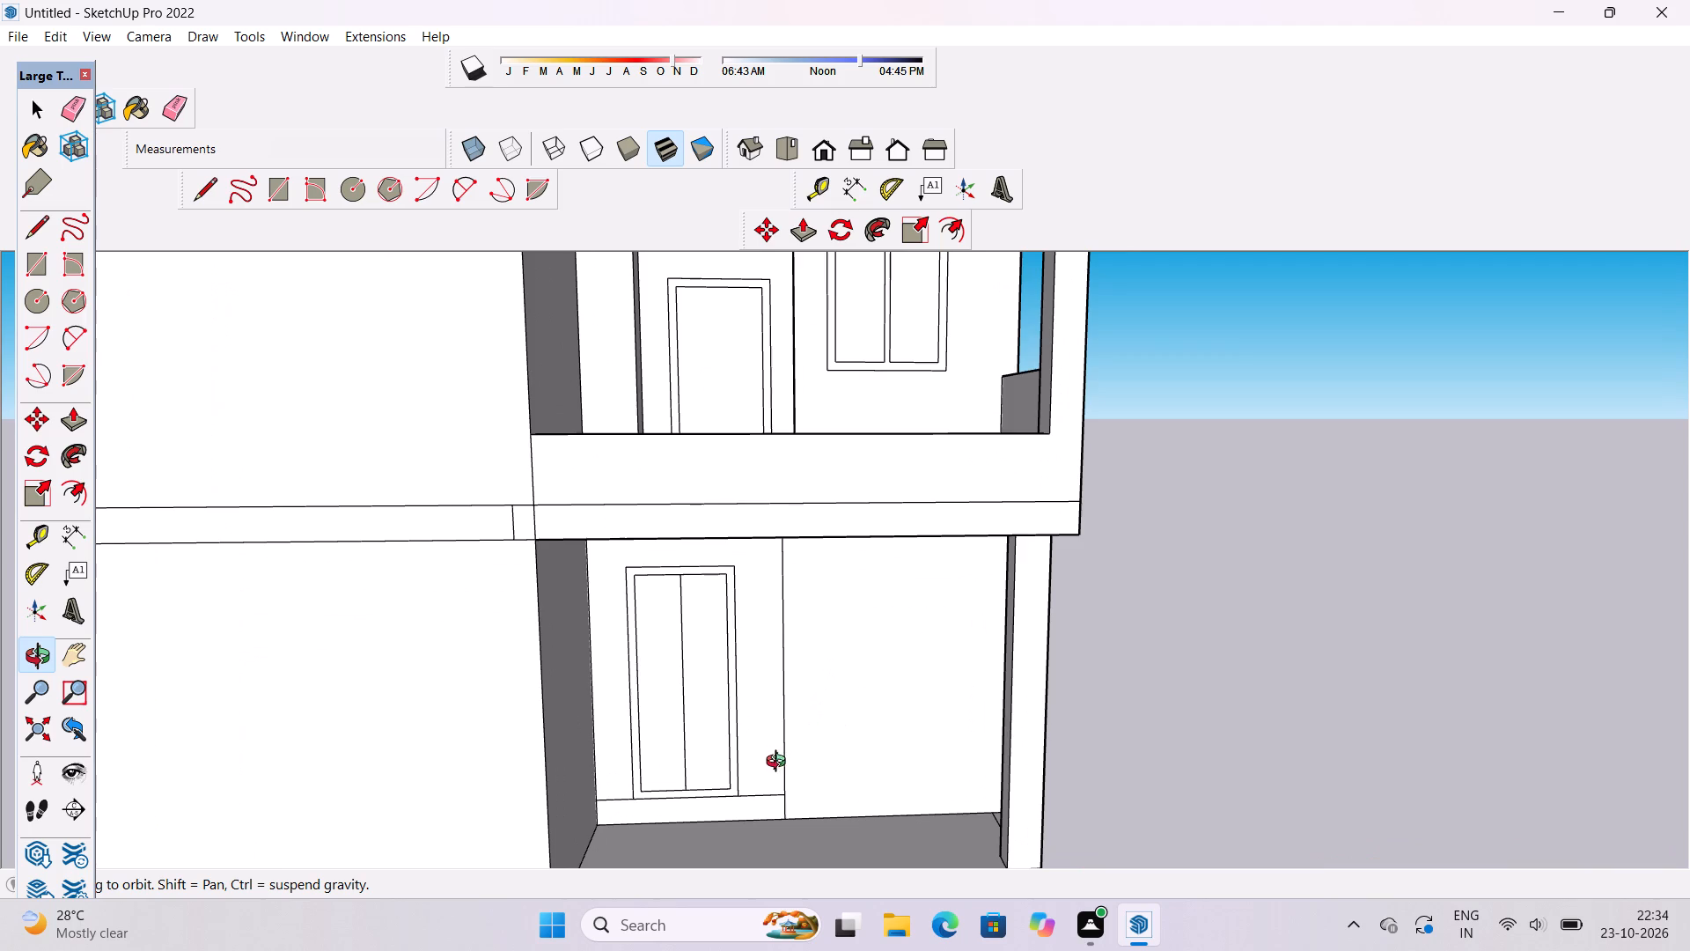
scroll(780, 763, "up", 3)
left_click_drag(777, 766, 775, 739, "shift")
left_click_drag(848, 695, 817, 720)
left_click_drag(768, 697, 784, 760, "shift")
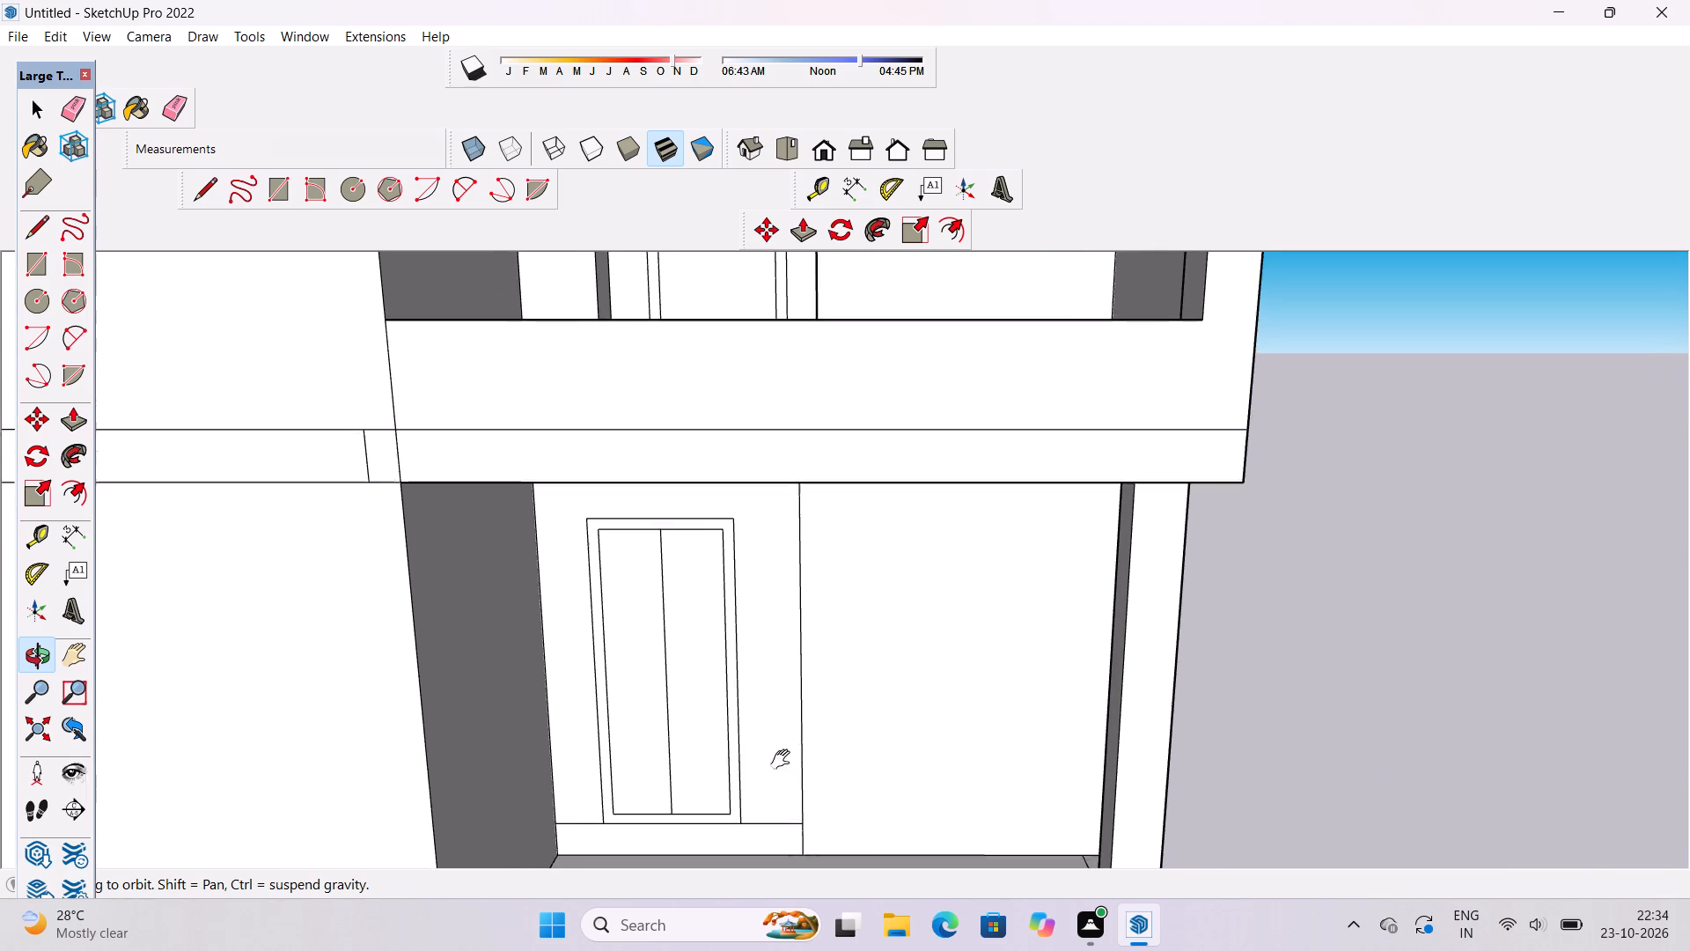
left_click_drag(784, 760, 784, 762, "shift")
left_click_drag(784, 763, 784, 730)
left_click_drag(785, 729, 794, 752, "shift")
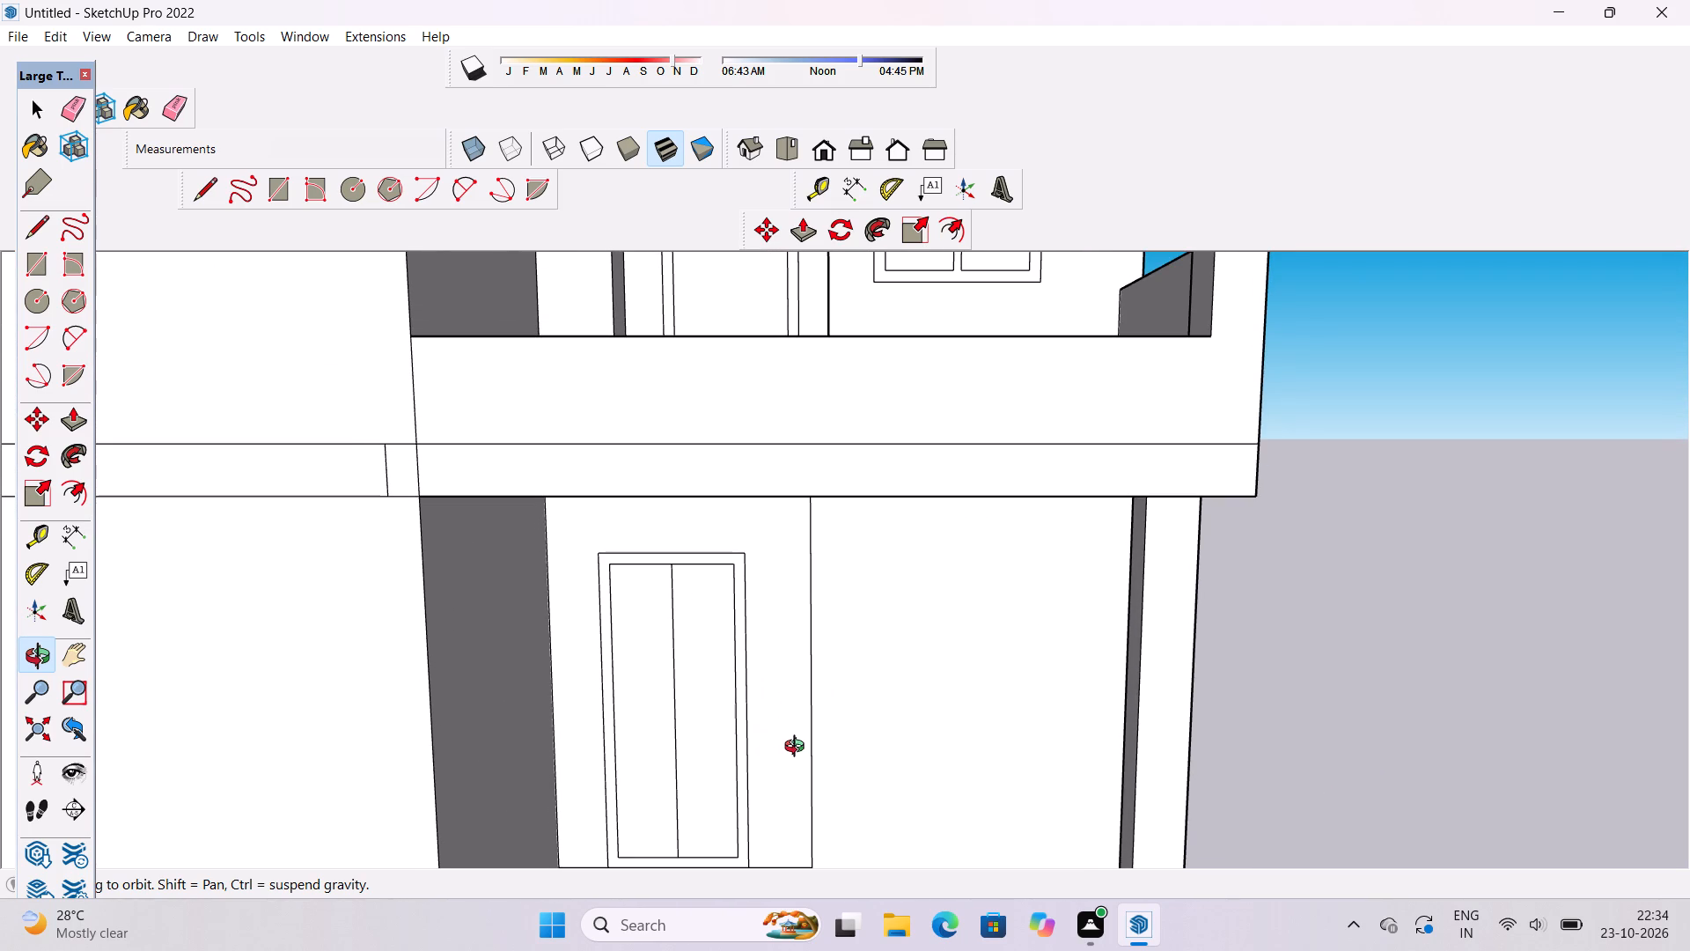
scroll(798, 748, "down", 1)
left_click_drag(737, 770, 741, 702, "shift")
left_click(746, 696)
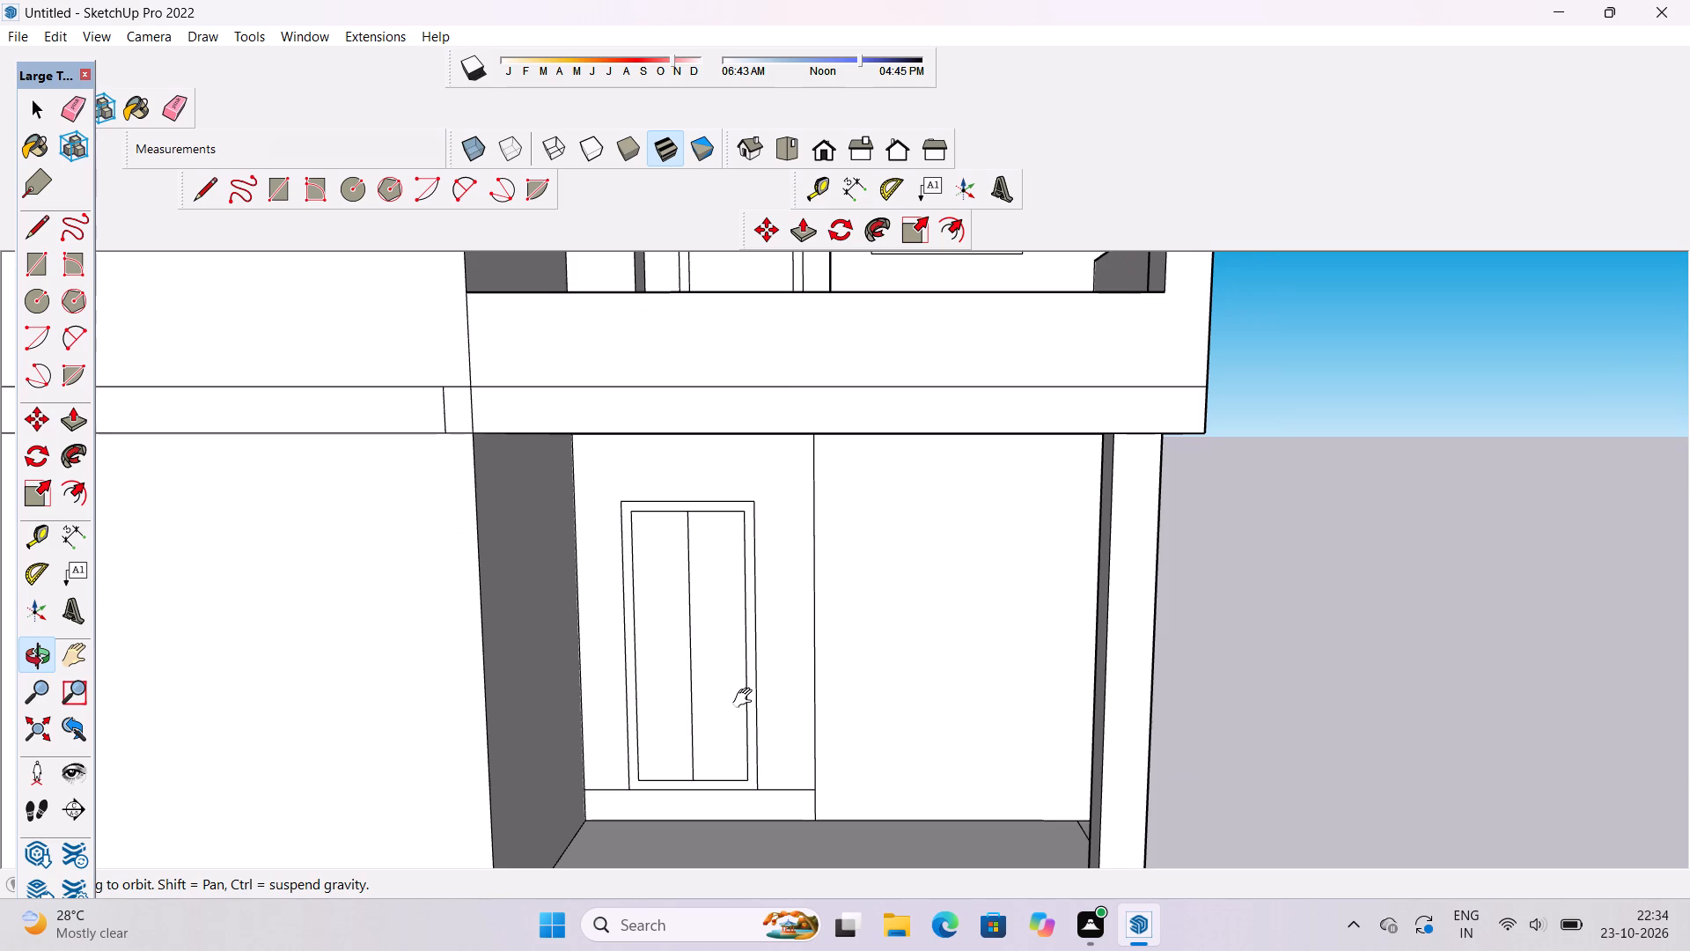
key("e")
left_click_drag(779, 596, 665, 683)
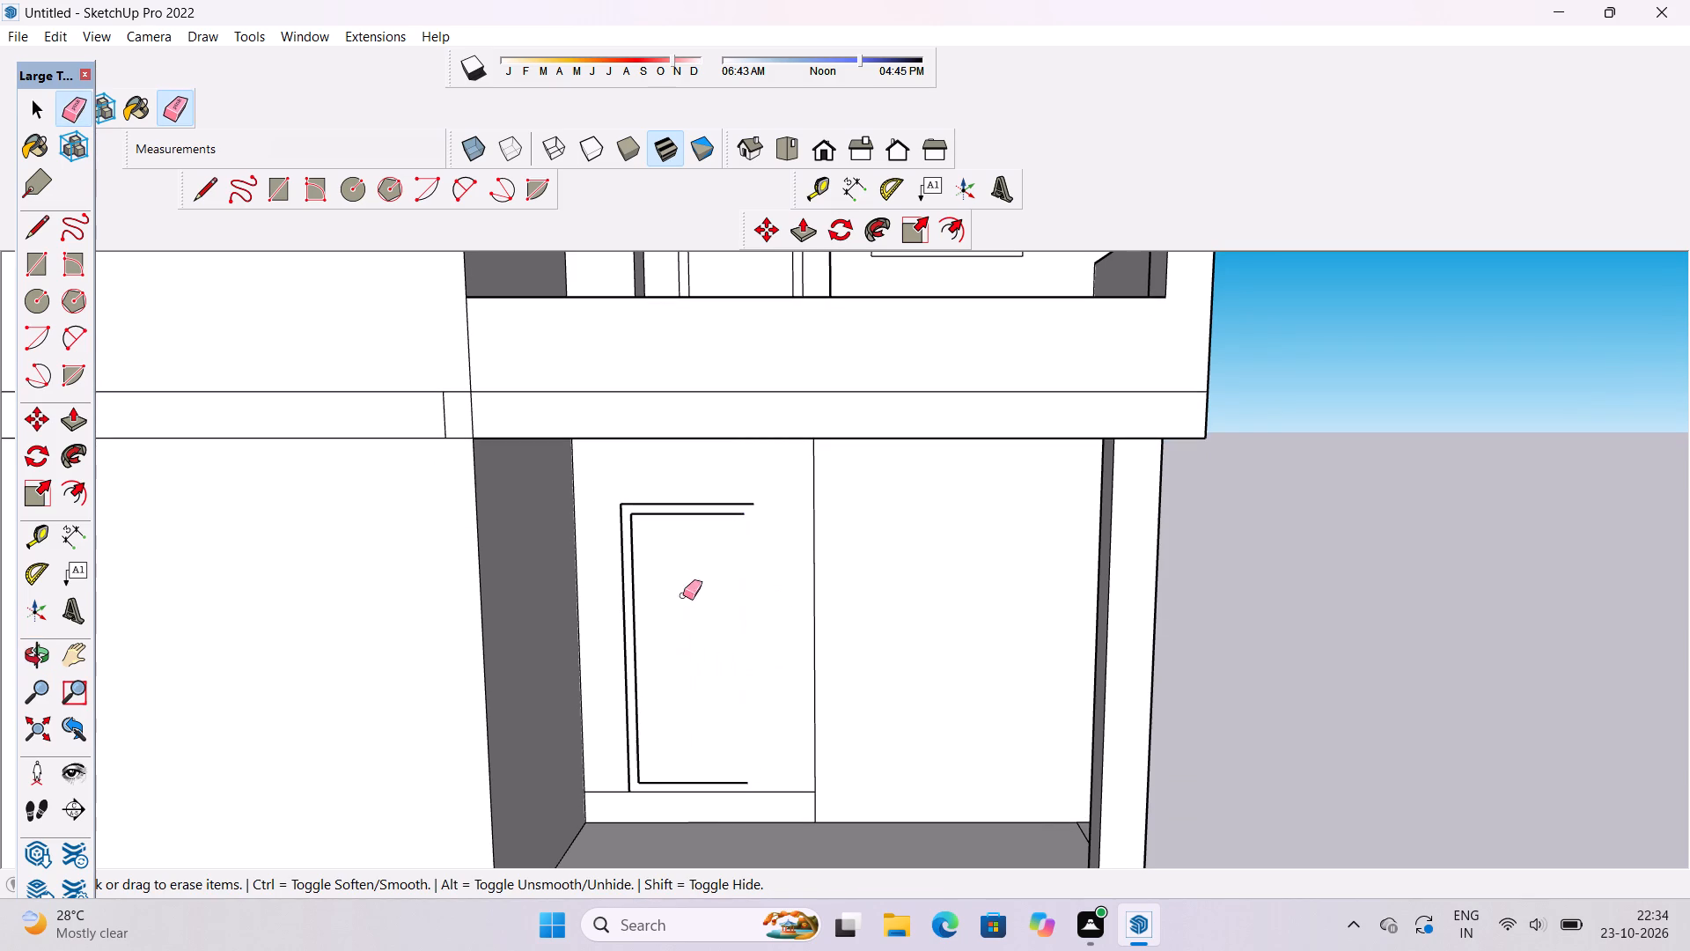
left_click_drag(742, 474, 675, 785)
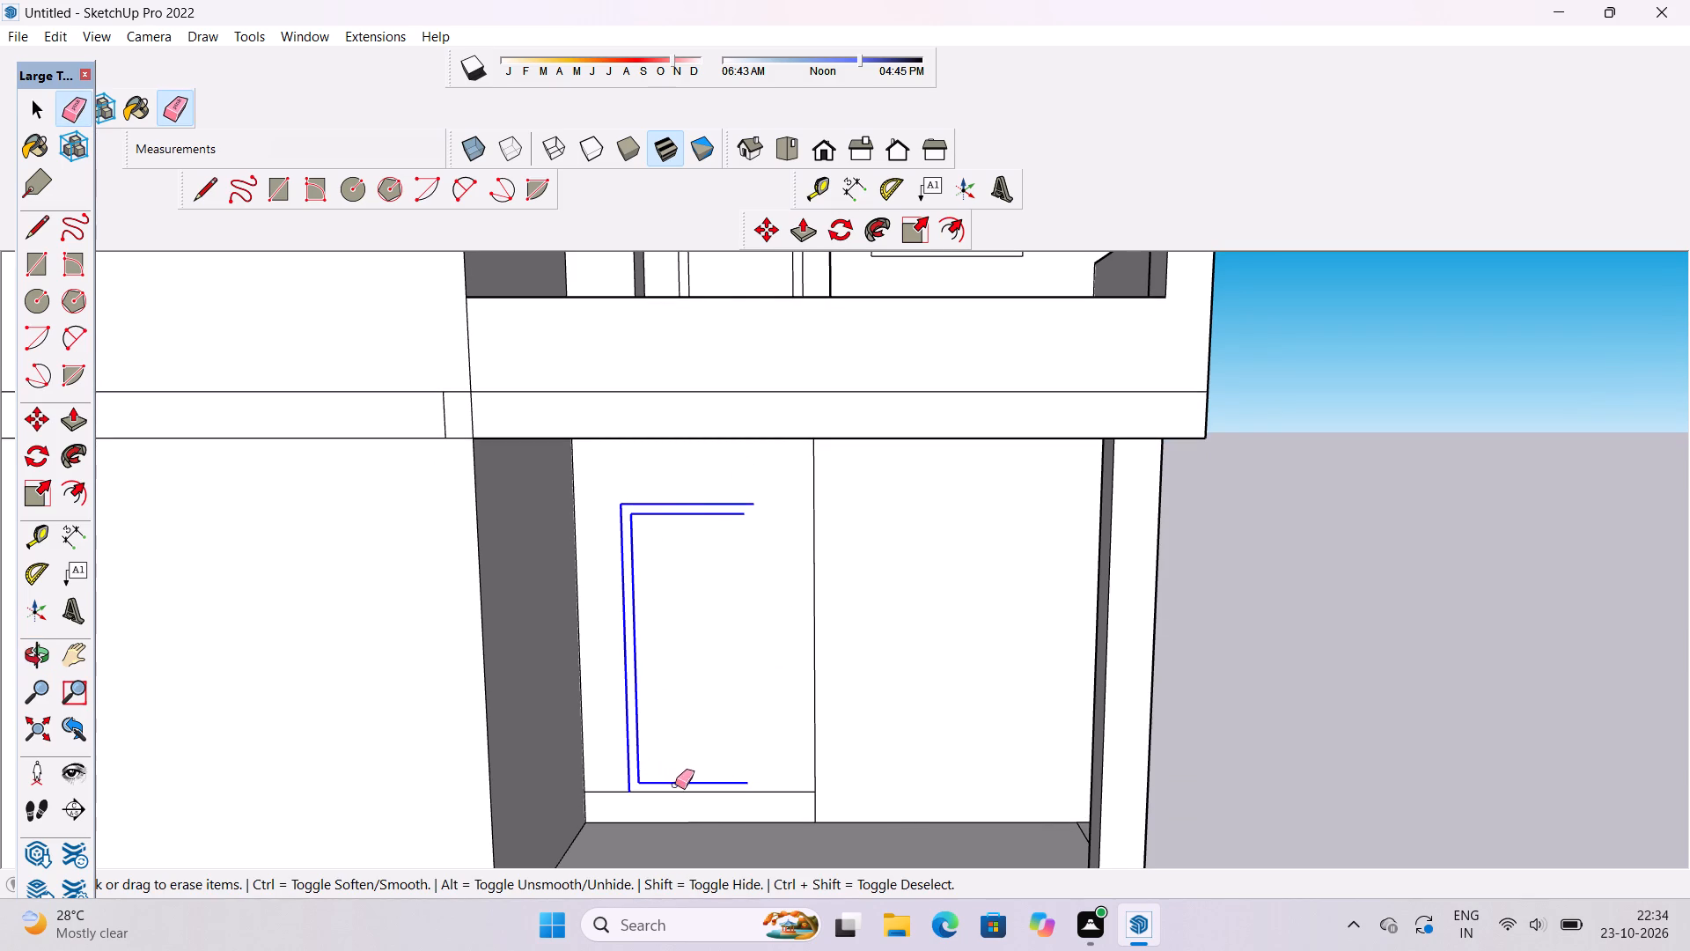
left_click_drag(675, 785, 734, 770)
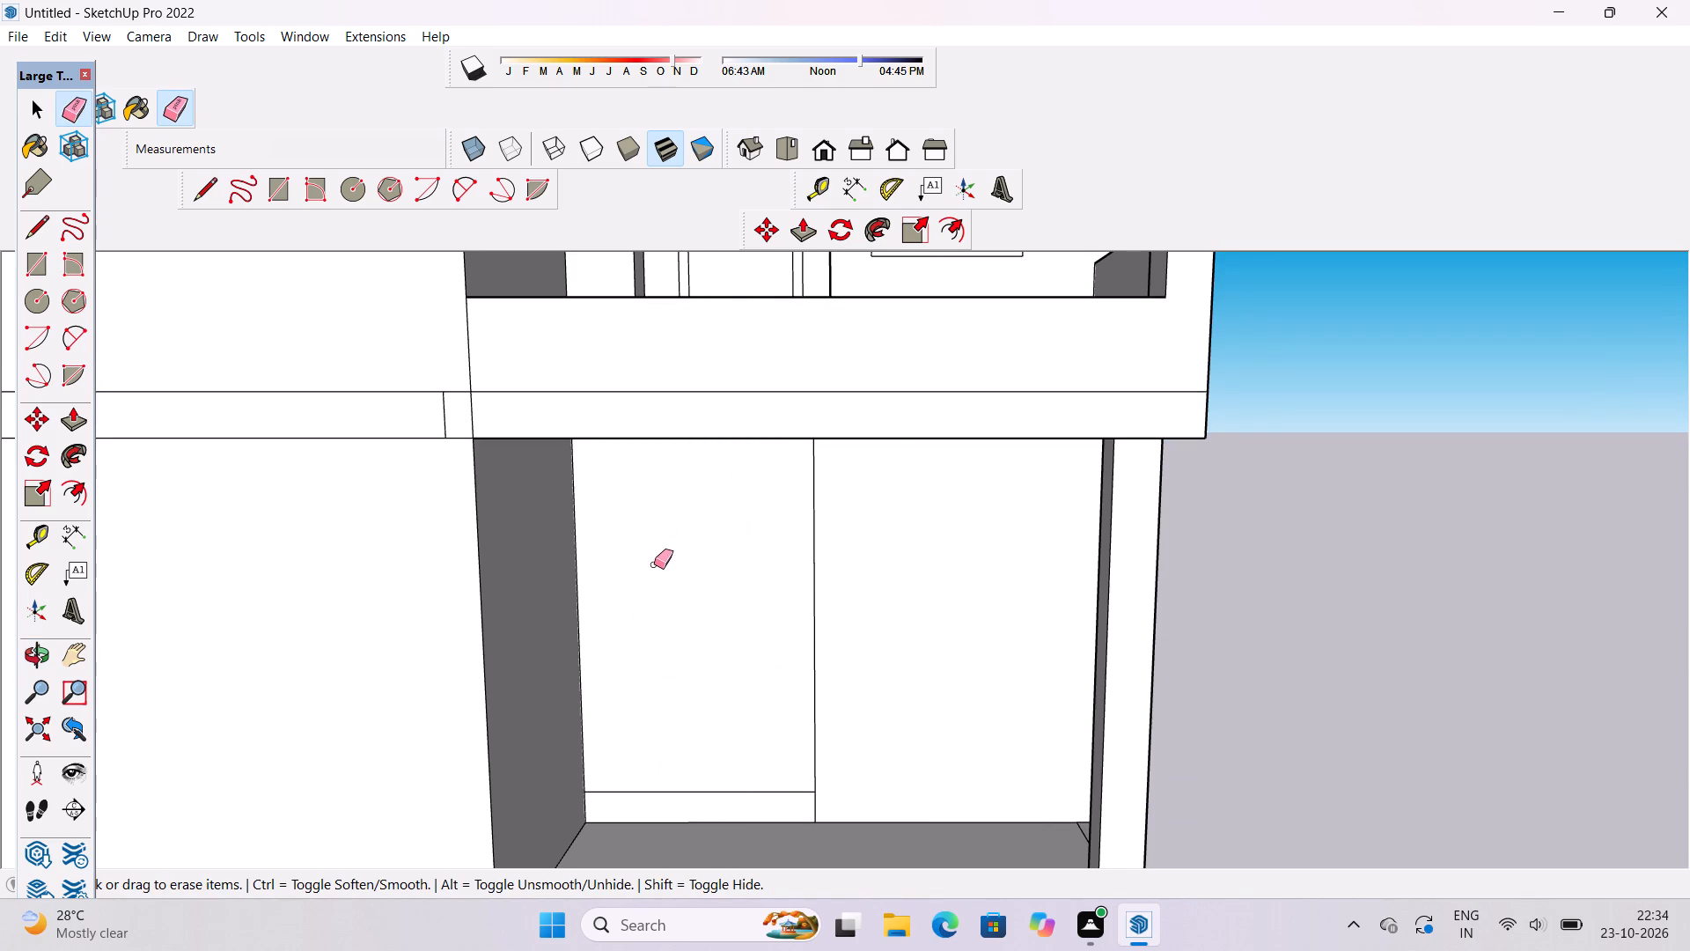
left_click_drag(700, 722, 741, 808)
Push the narrower face of the ground-floor back wall inward about 7', matching the door recess on the storey above.
key("p")
left_click(760, 763)
scroll(760, 763, "down", 2)
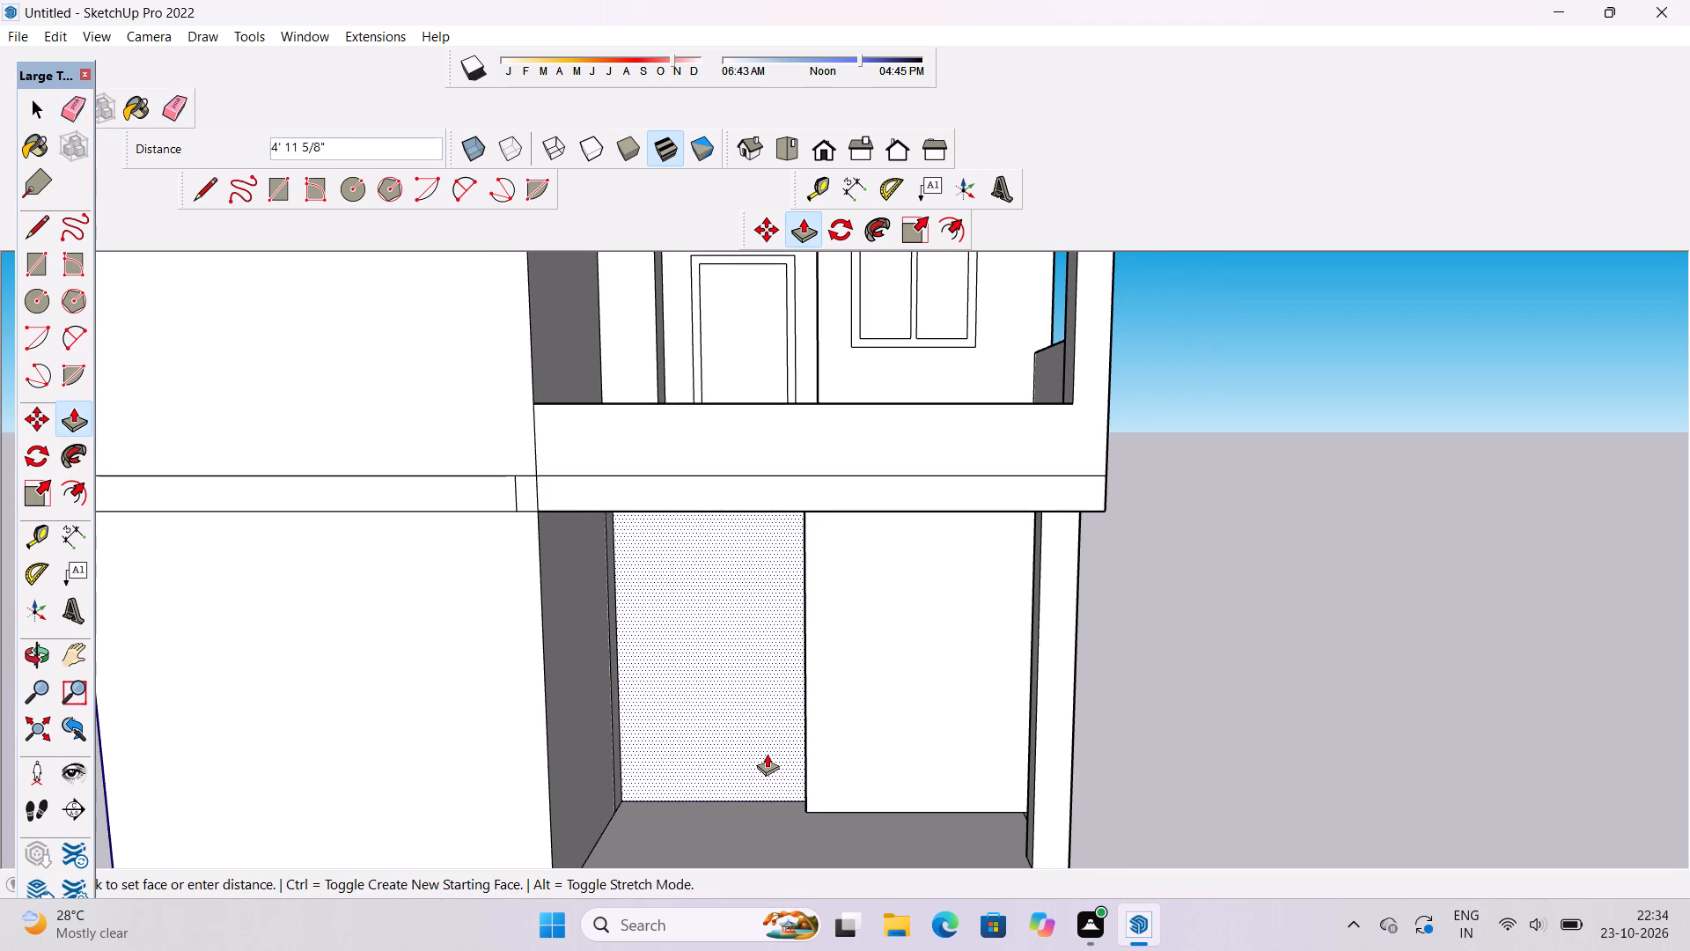
left_click(805, 276)
Draw a line along the front of the ground-floor recess, from the dividing wall's bottom corner to the side wall.
key("o")
scroll(880, 655, "down", 2)
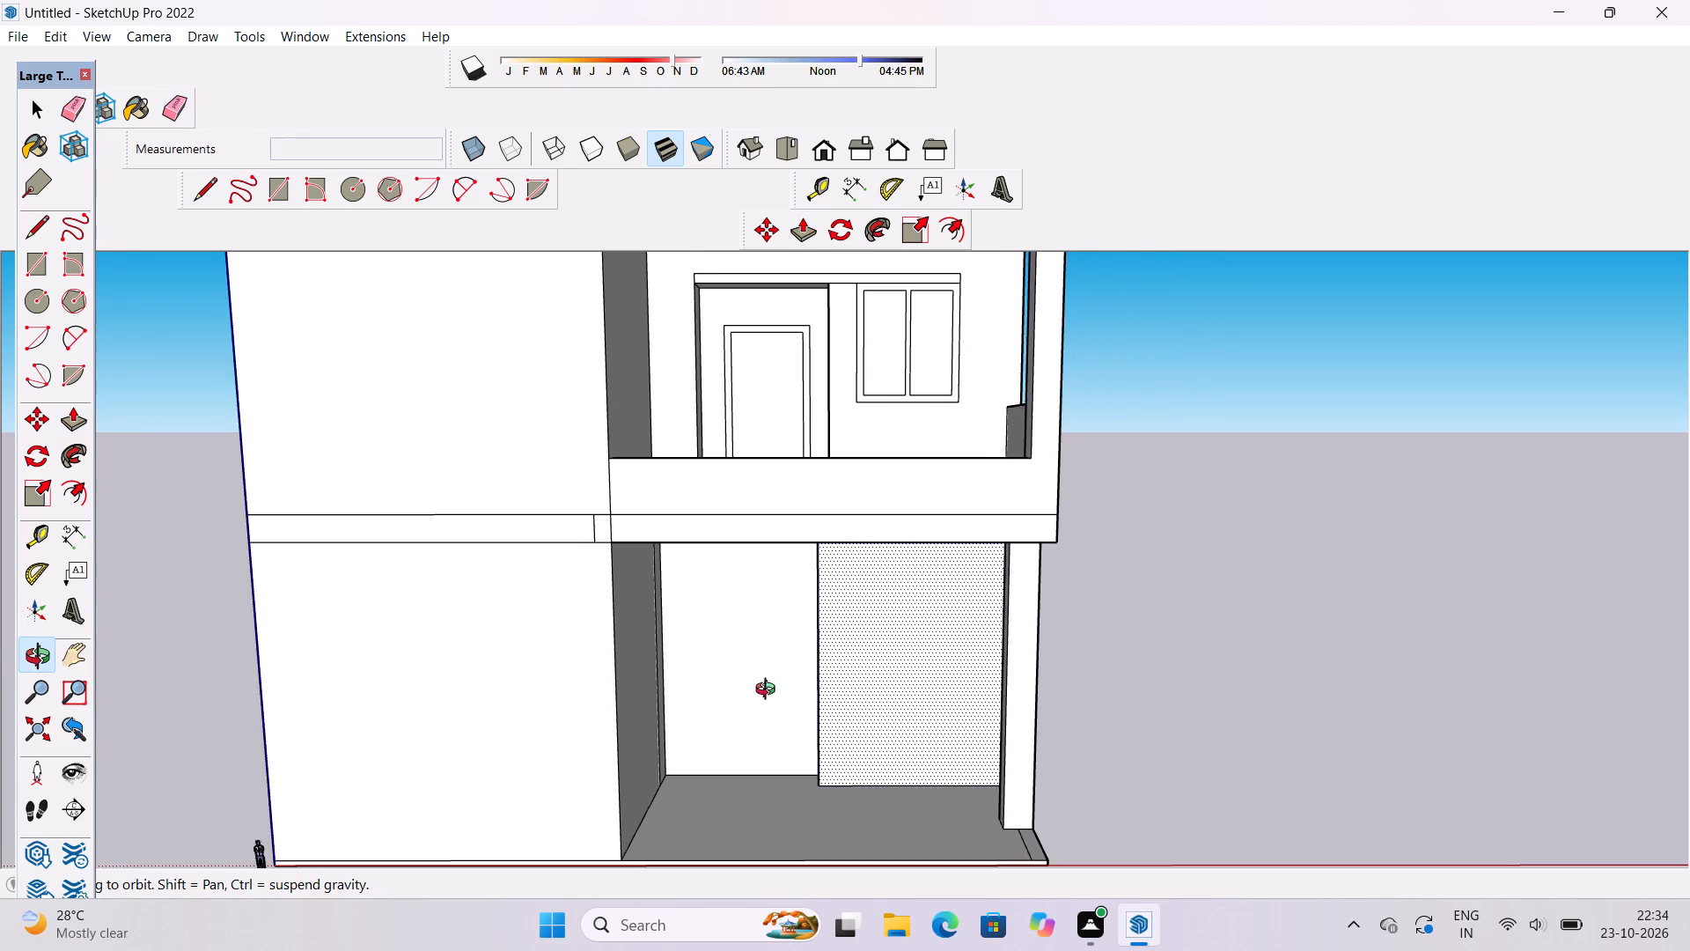
left_click_drag(762, 691, 846, 709, "shift")
scroll(845, 768, "up", 3)
left_click_drag(841, 763, 843, 734, "shift")
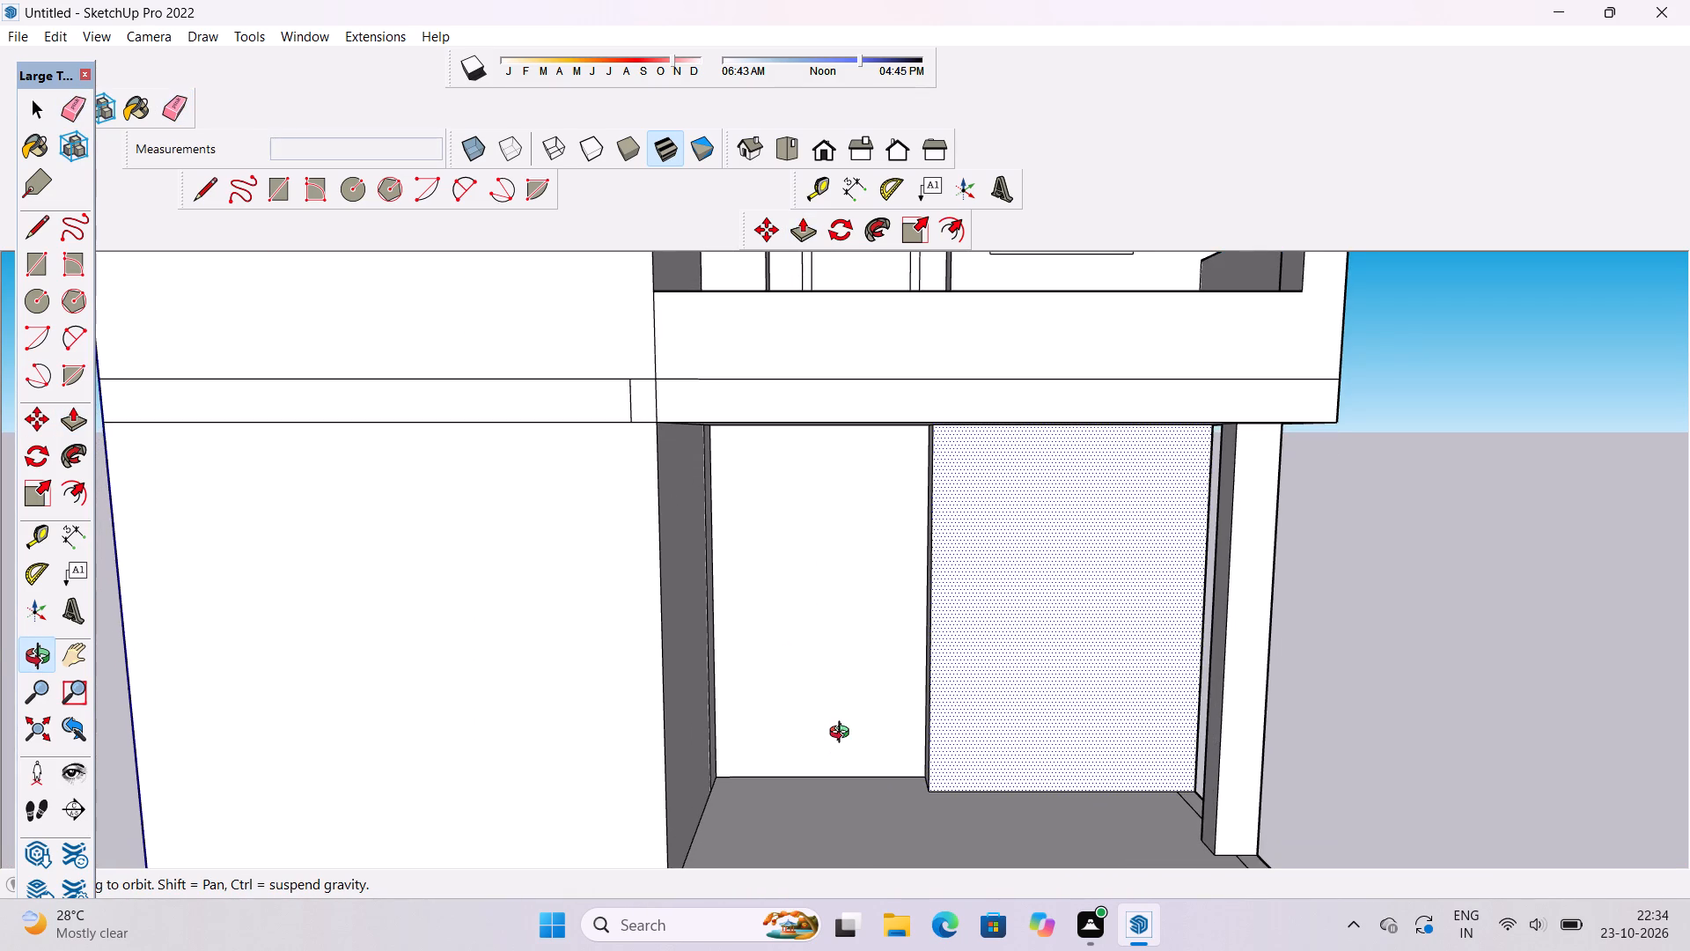
scroll(843, 734, "down", 2)
left_click_drag(804, 817, 802, 766)
left_click_drag(802, 765, 815, 722, "shift")
left_click_drag(815, 722, 814, 730)
scroll(814, 730, "up", 1)
scroll(838, 709, "down", 1)
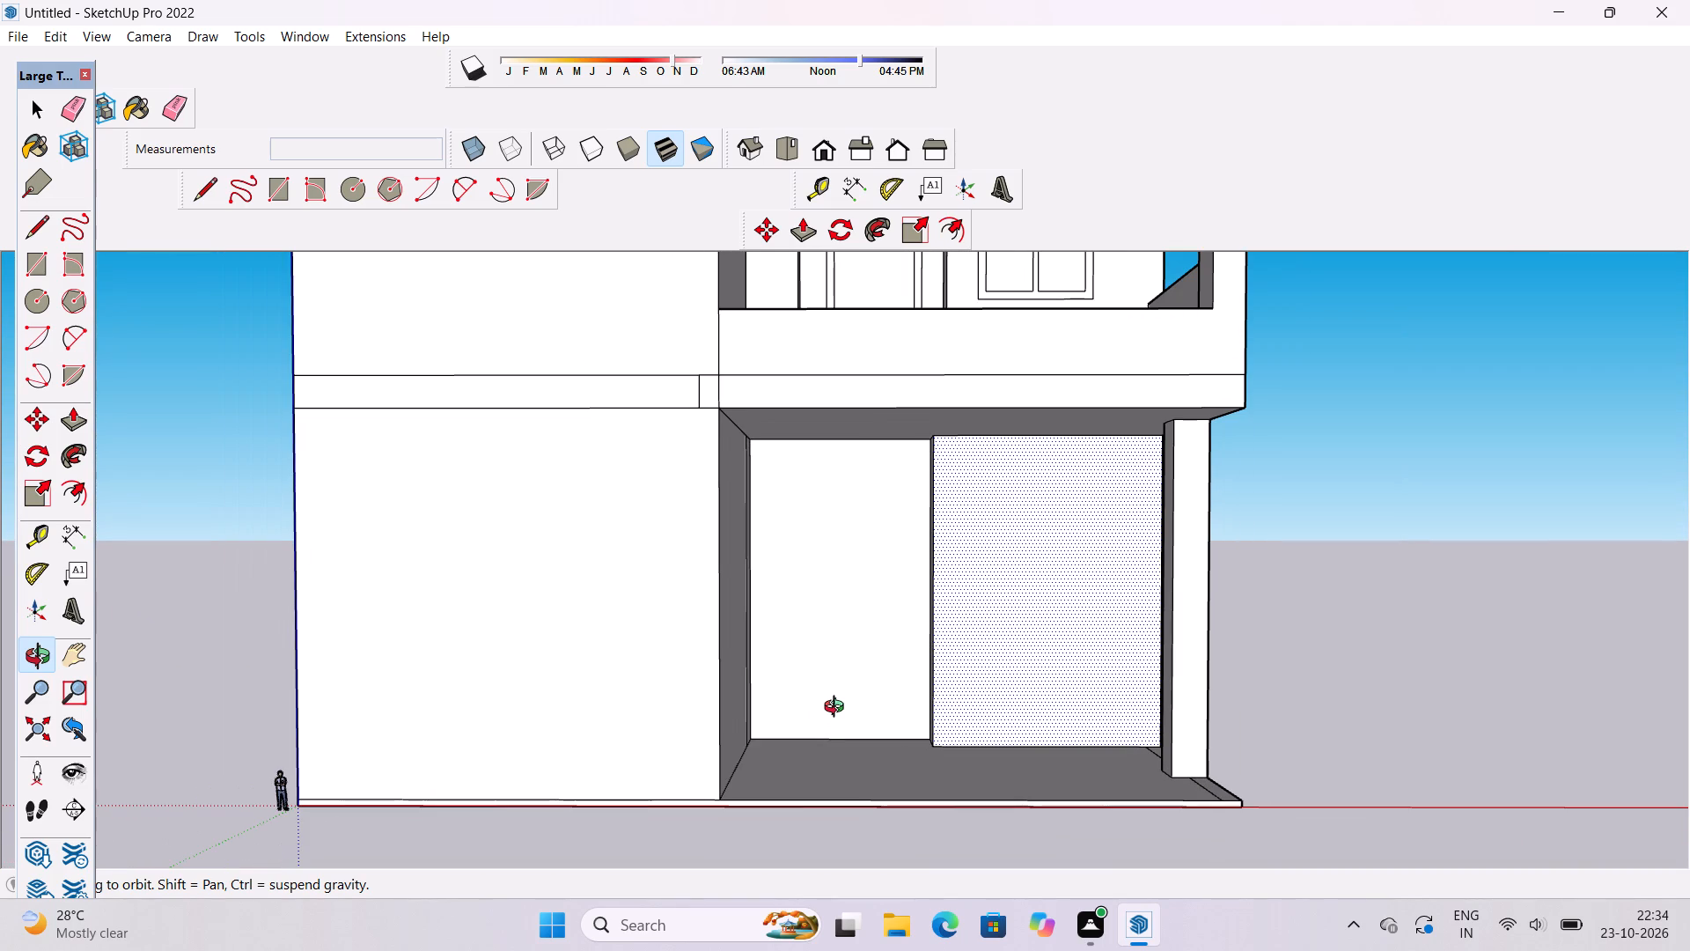
left_click_drag(838, 709, 816, 772)
scroll(830, 758, "up", 2)
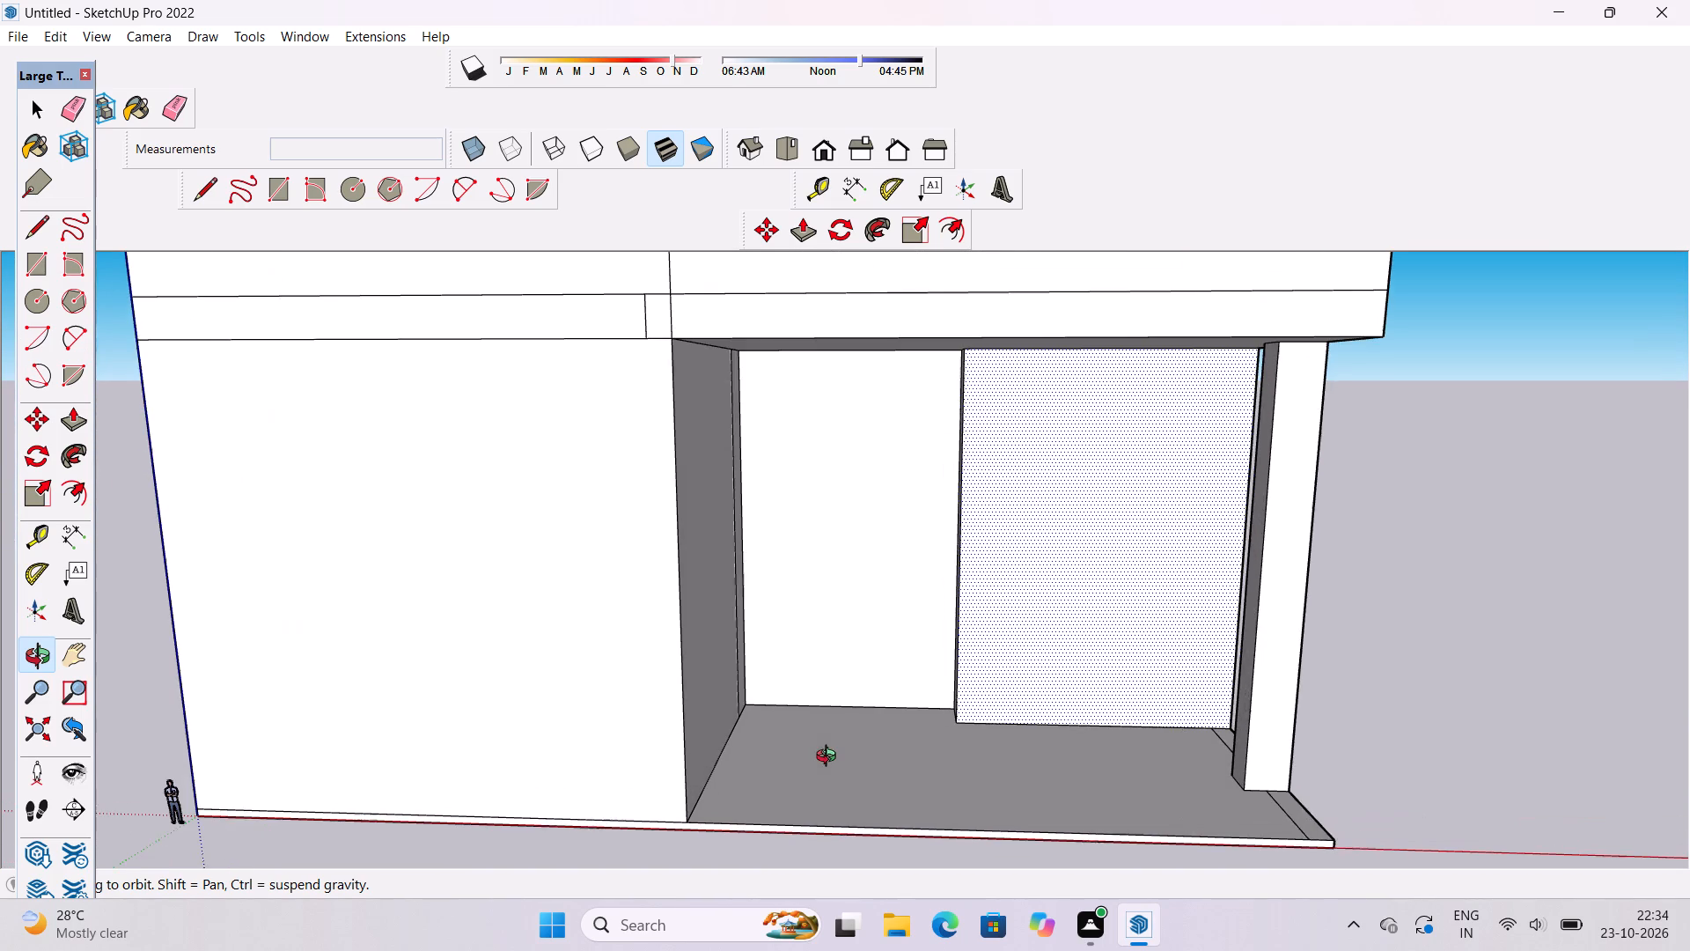
left_click(830, 758, "shift")
scroll(834, 763, "up", 2)
left_click(834, 763, "shift")
left_click_drag(835, 763, 862, 753)
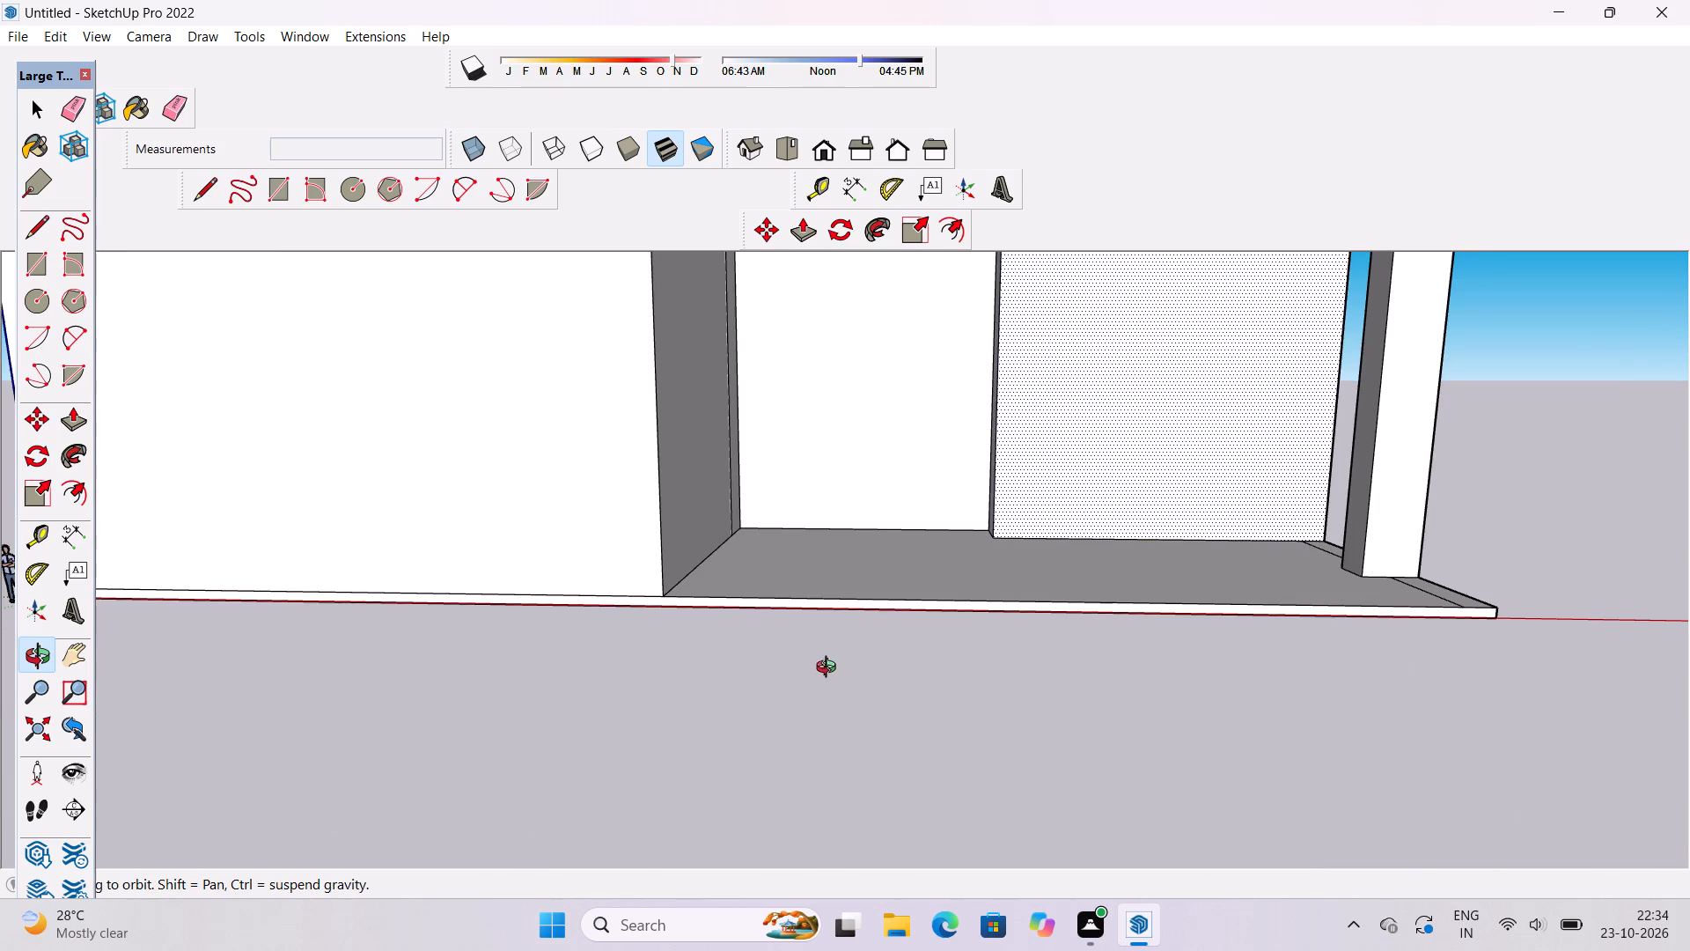
scroll(830, 669, "down", 1)
left_click_drag(821, 617, 820, 769)
left_click_drag(846, 557, 825, 719, "shift")
left_click_drag(824, 720, 859, 661)
left_click(859, 661, "shift")
left_click_drag(859, 664, 852, 679)
key("l")
scroll(880, 705, "up", 2)
left_click(974, 690)
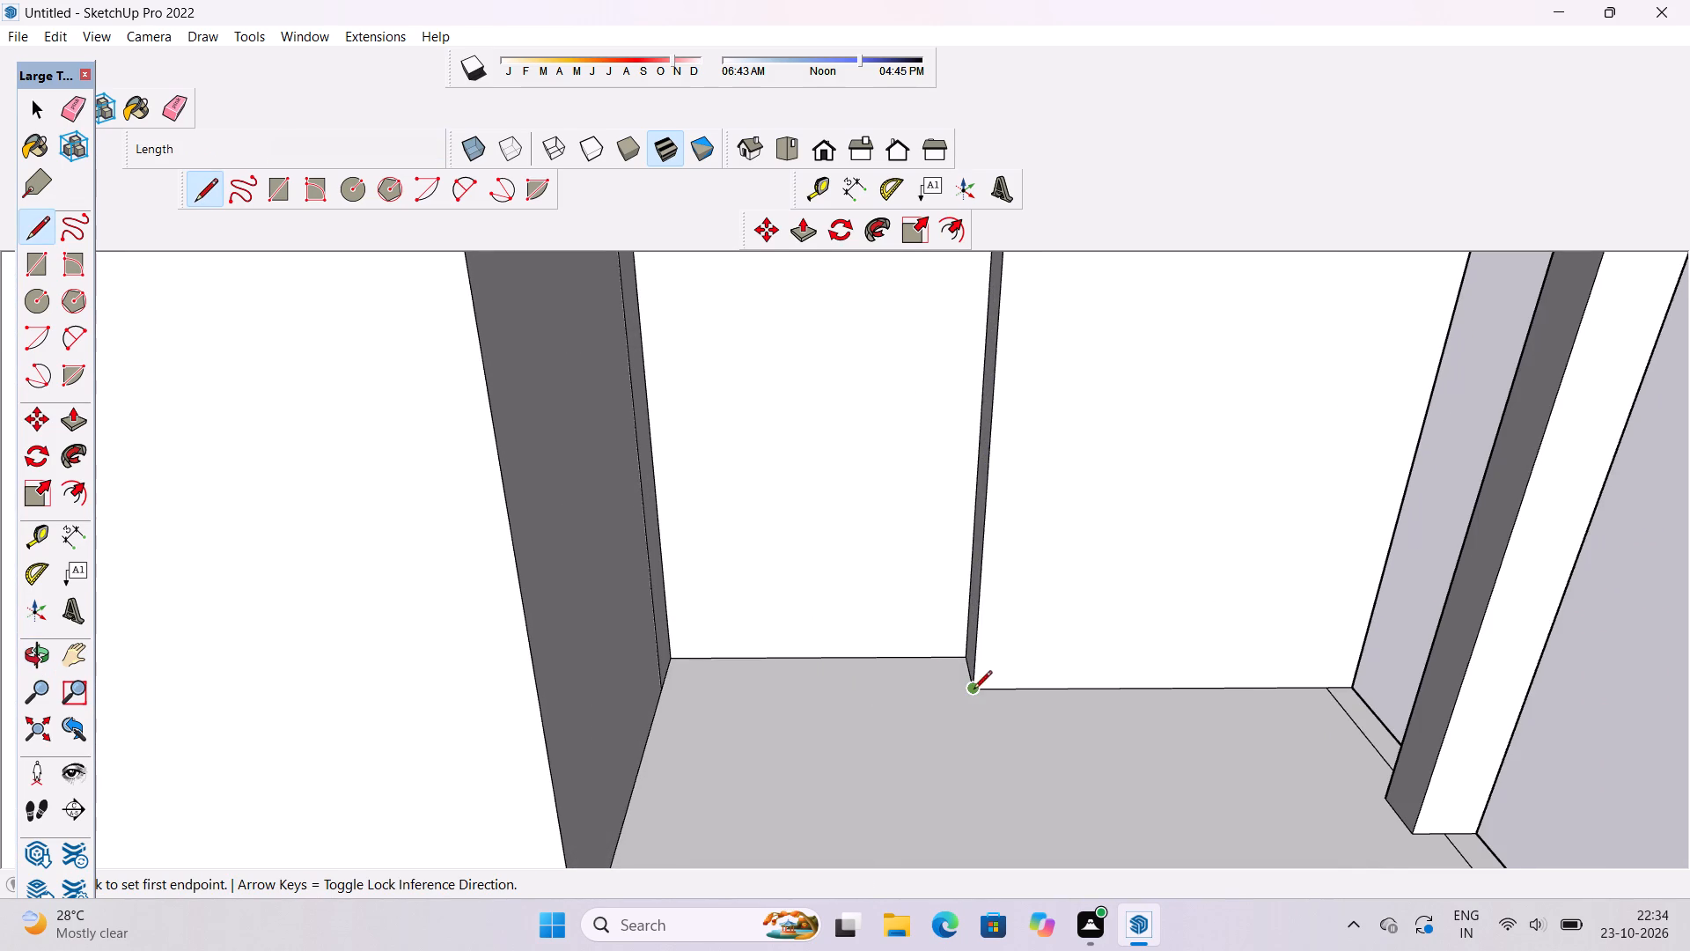
left_click(668, 685)
key("space")
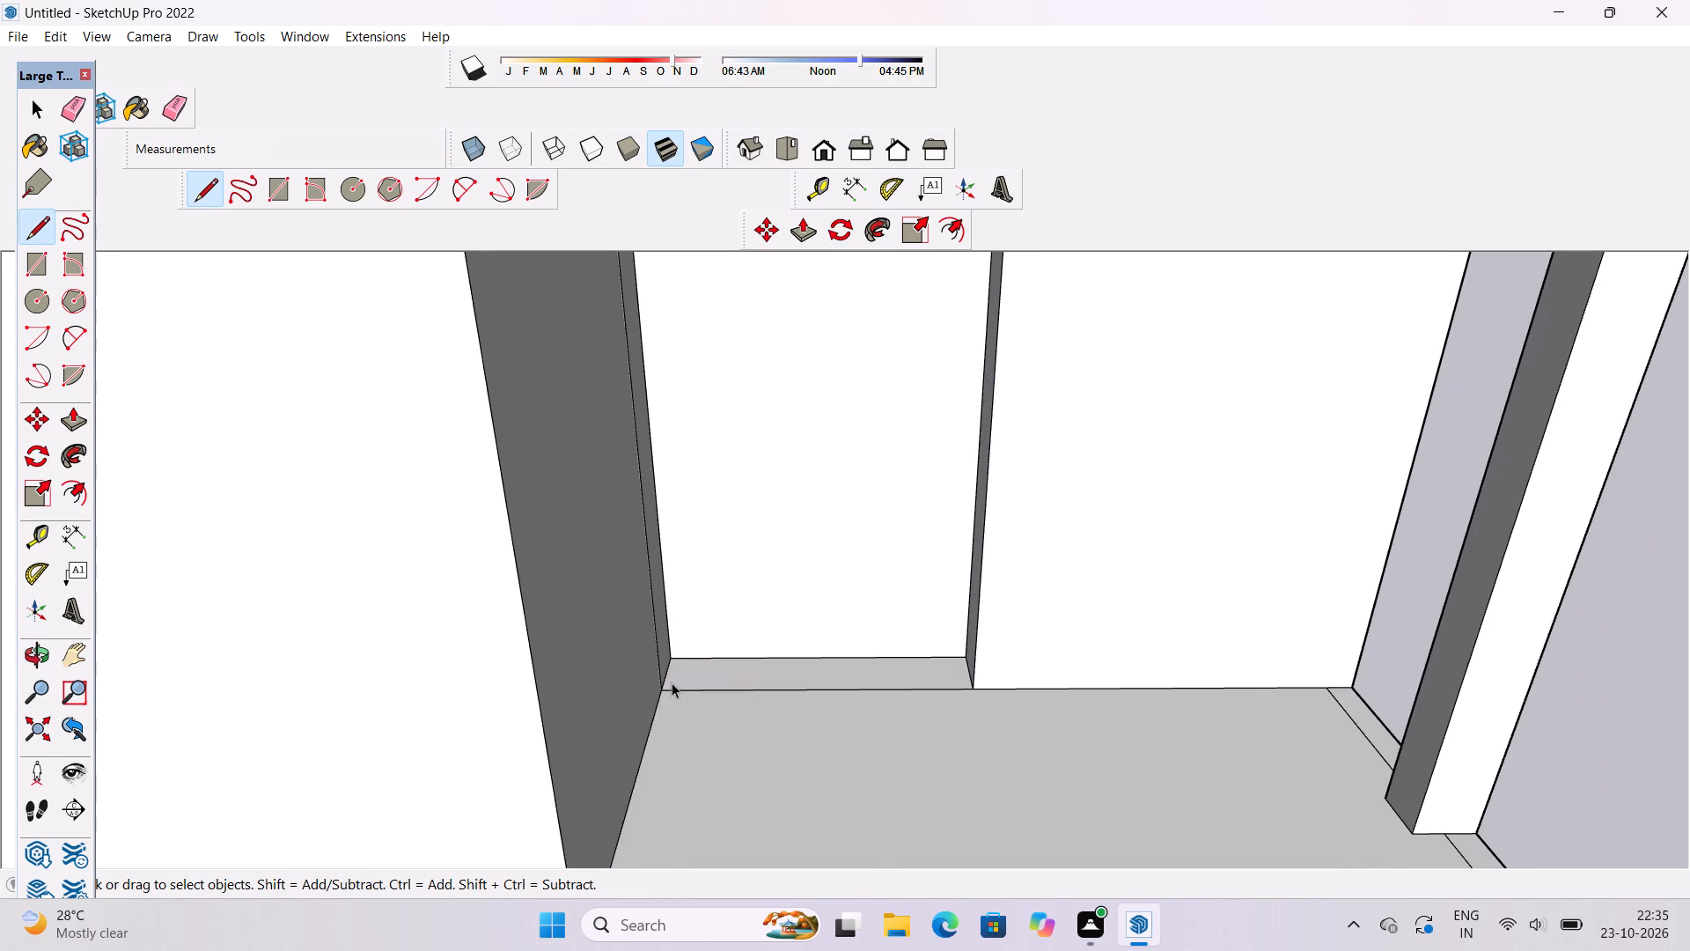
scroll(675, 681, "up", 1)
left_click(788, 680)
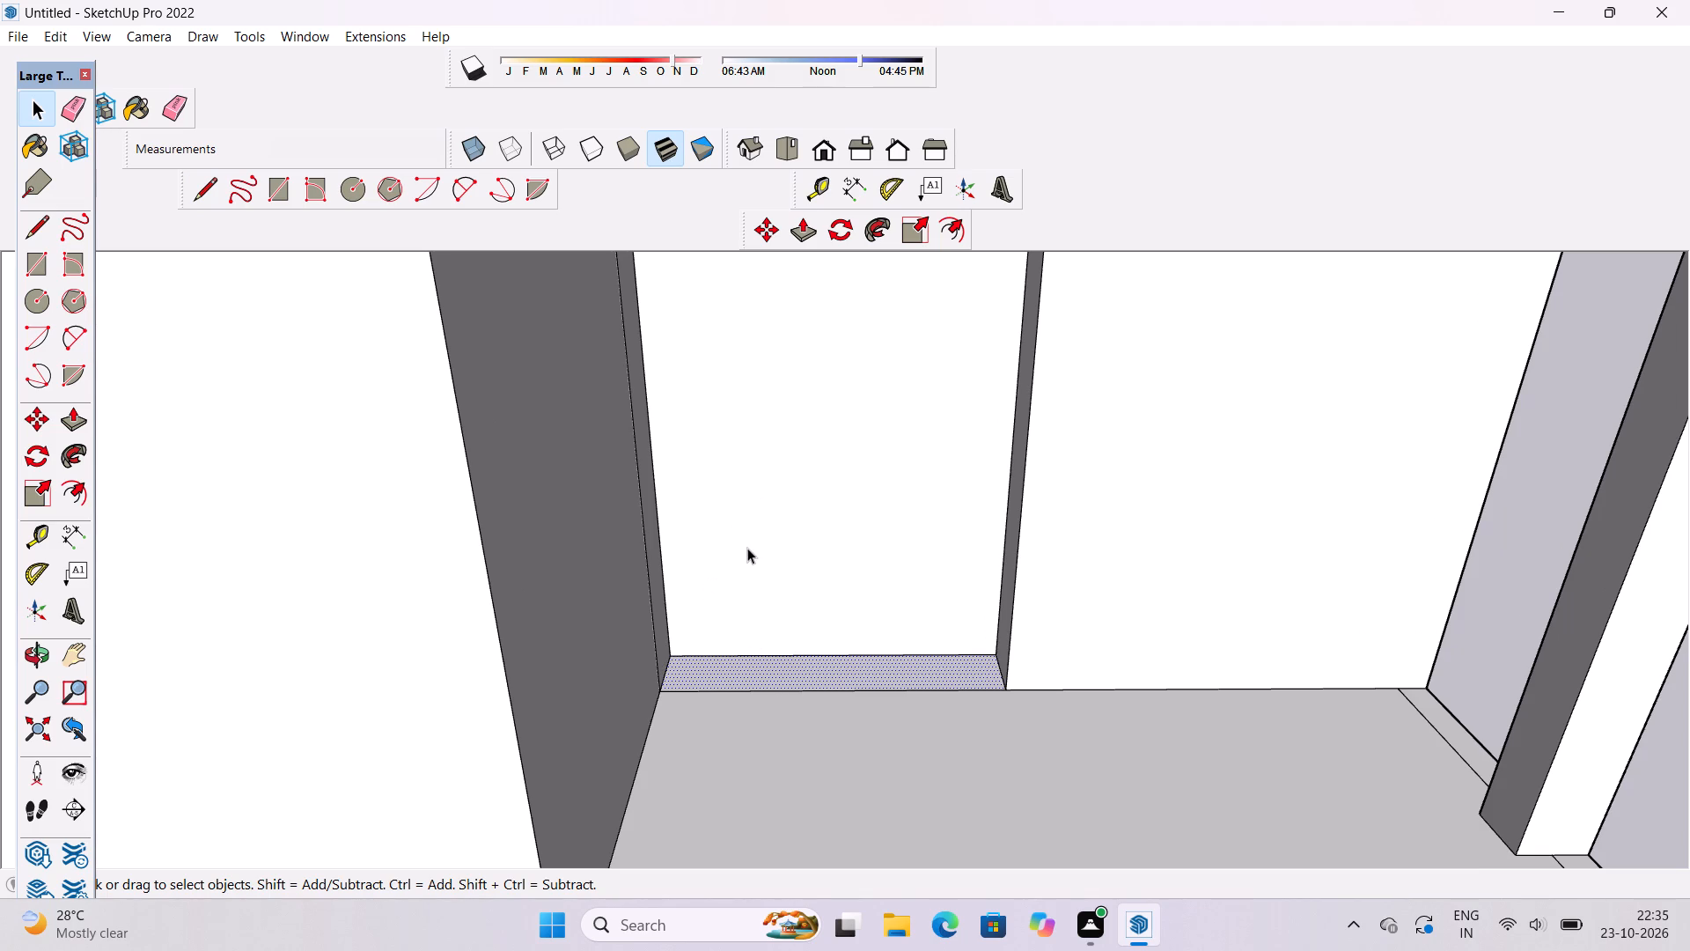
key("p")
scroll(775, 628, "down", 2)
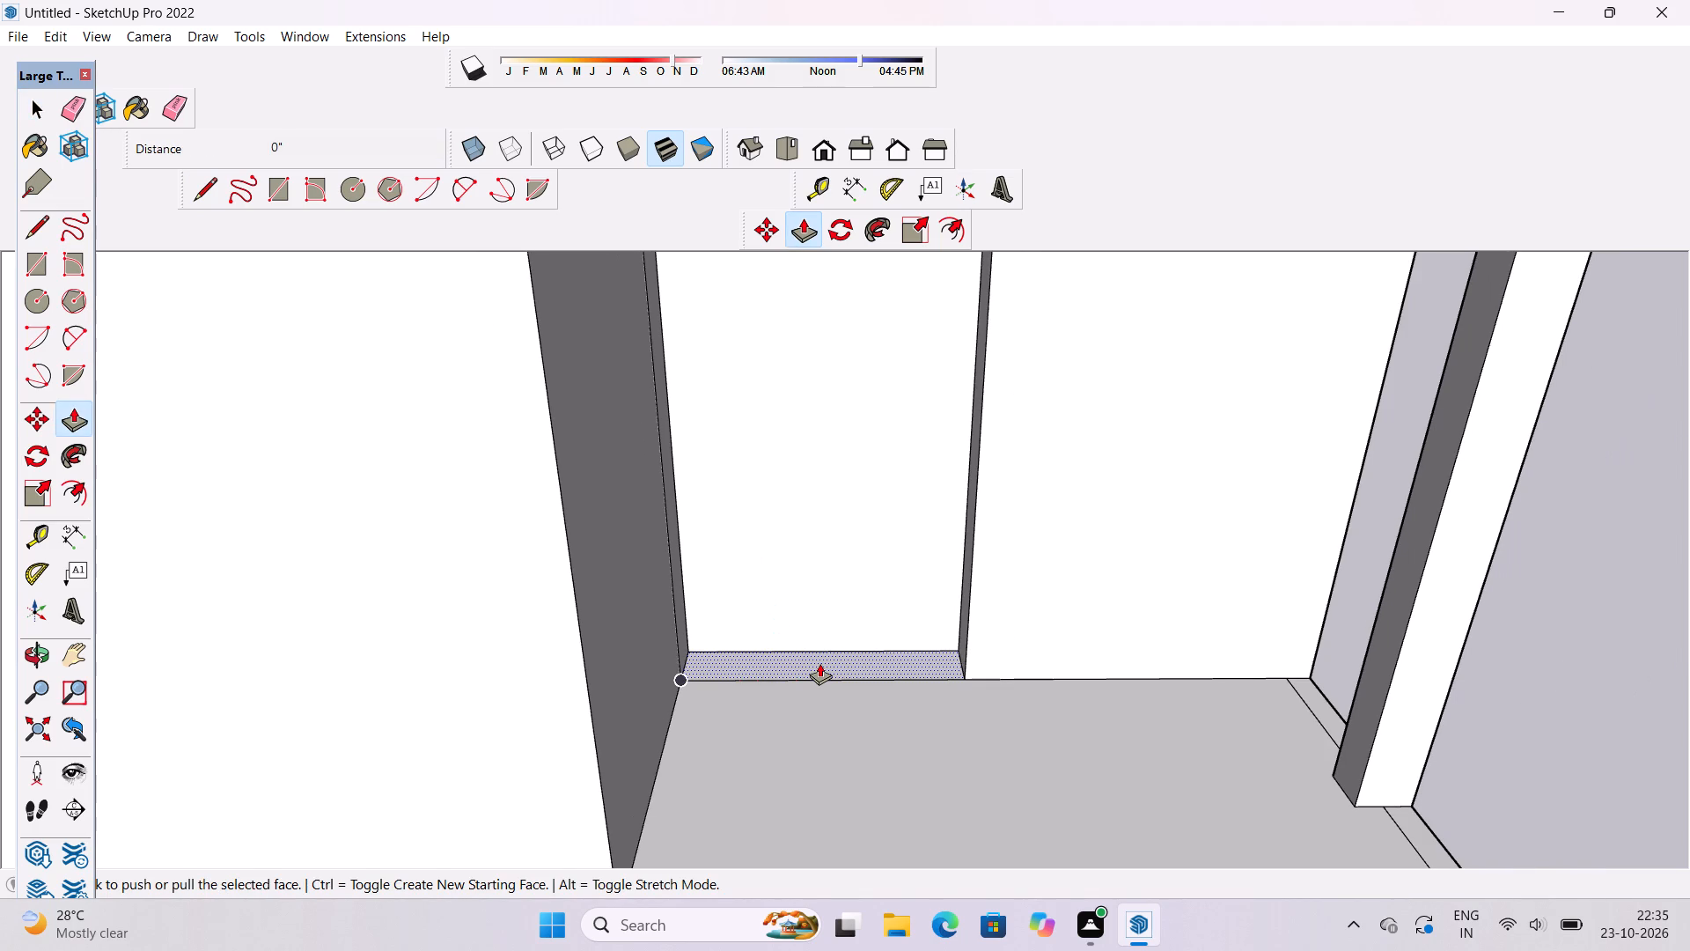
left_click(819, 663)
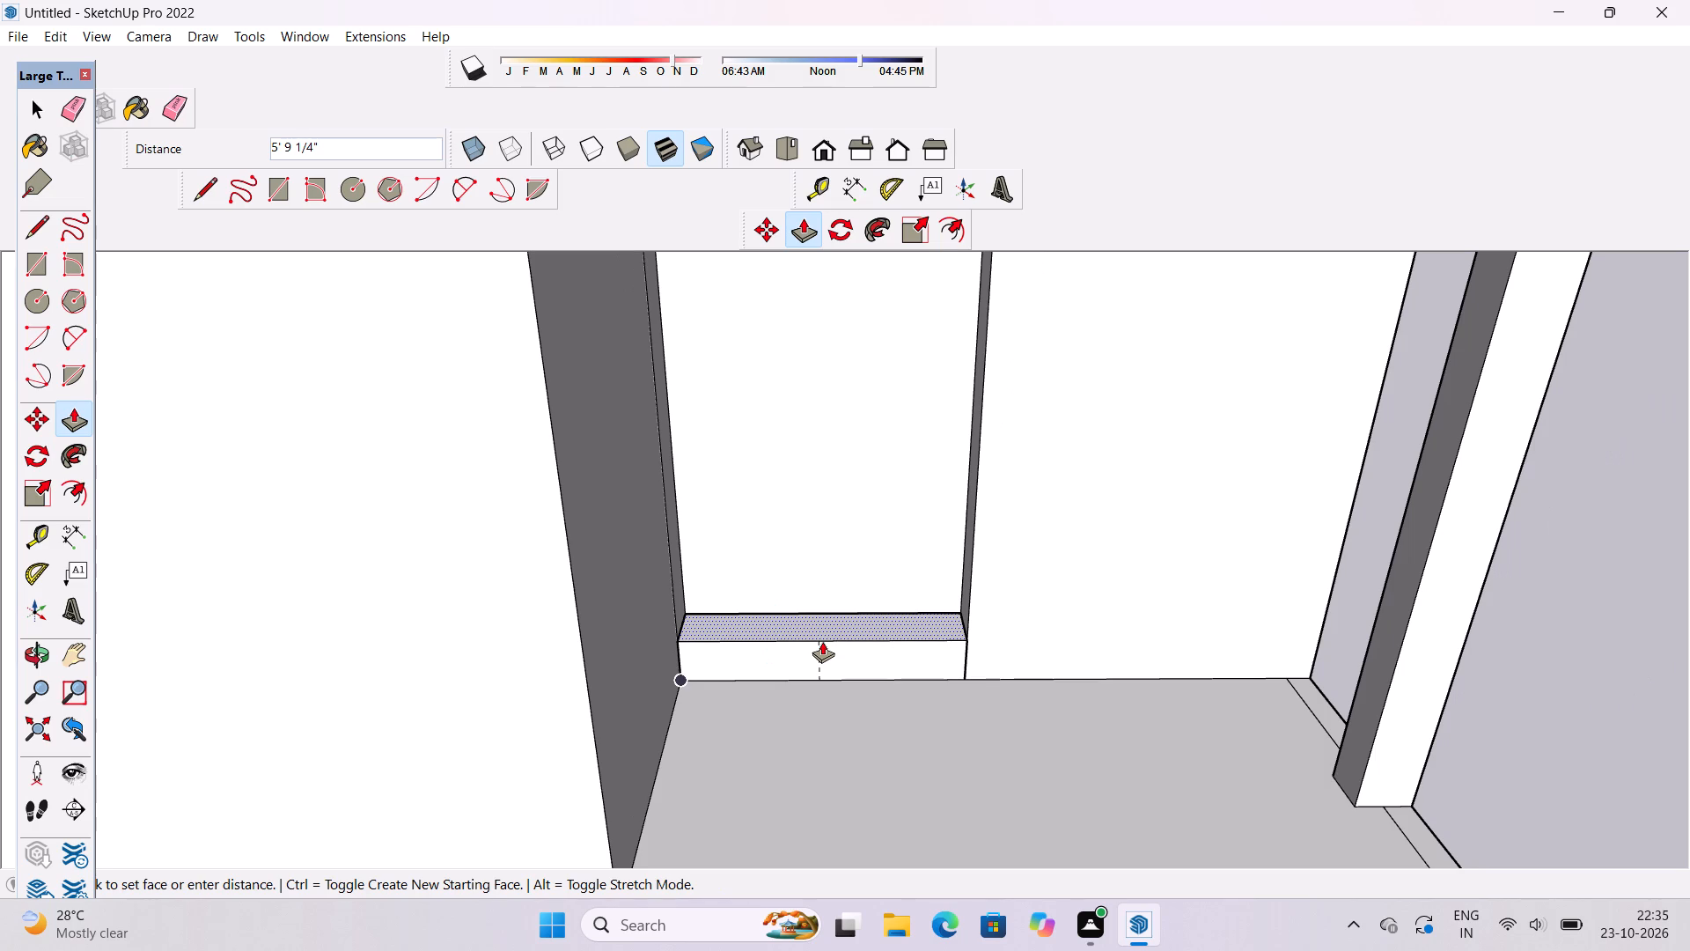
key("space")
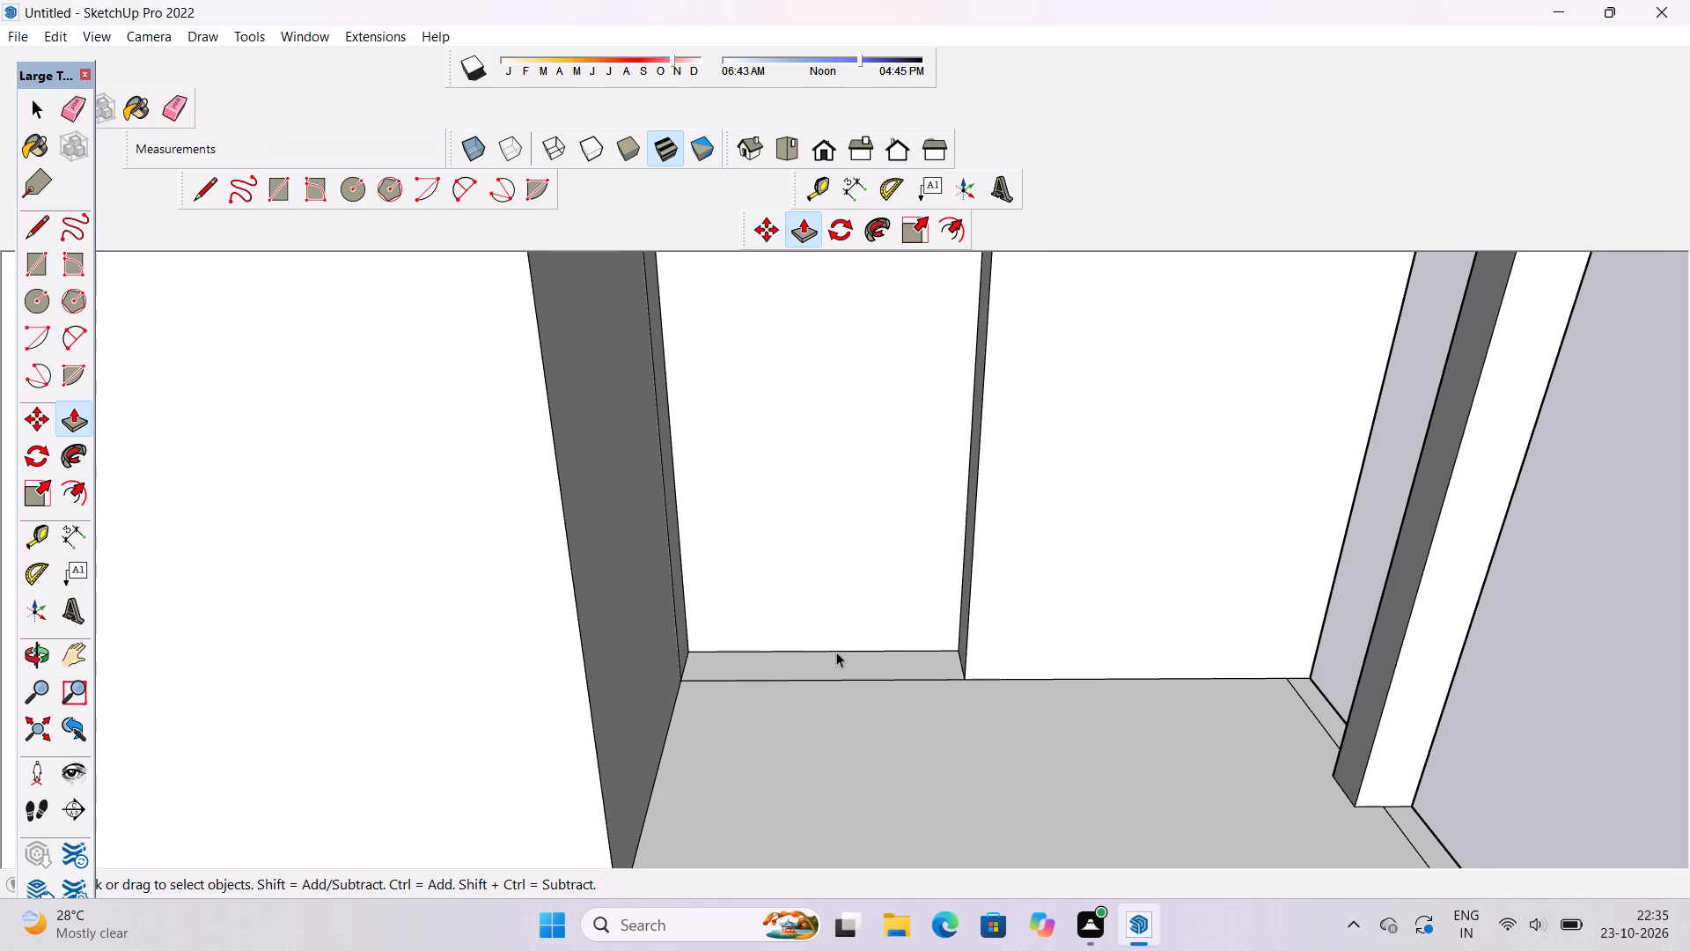
Examine the ground-floor recess and floor strip in relation to the door and window walls of the storeys above.
scroll(836, 652, "down", 3)
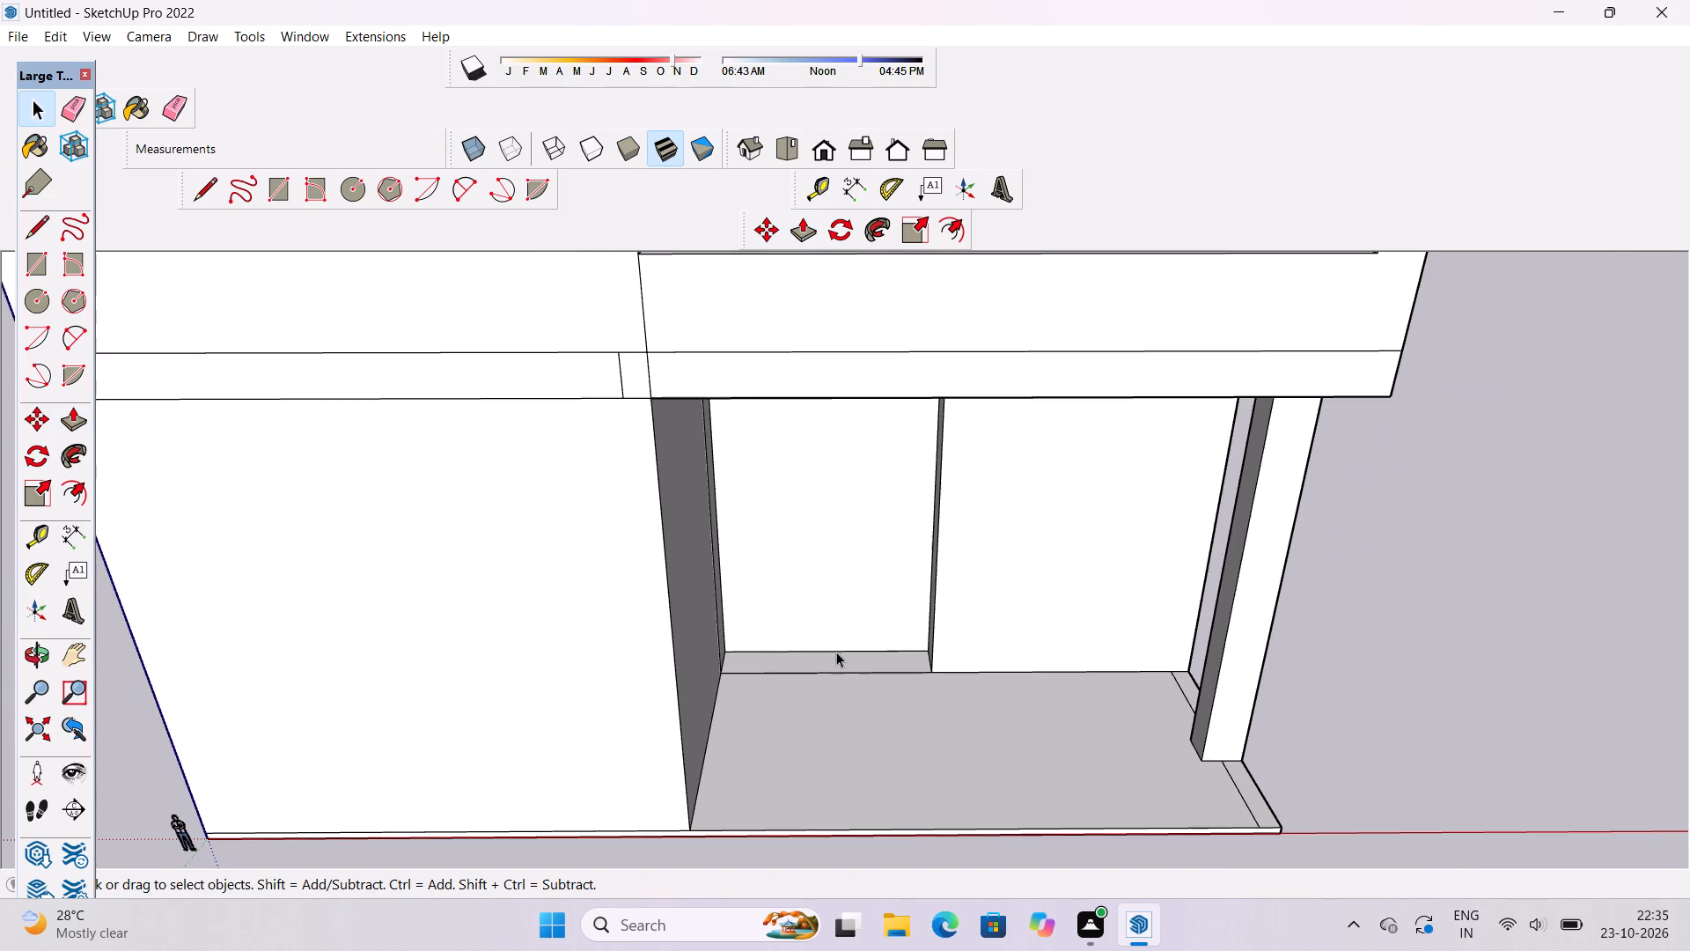
scroll(836, 652, "up", 9)
scroll(836, 652, "down", 6)
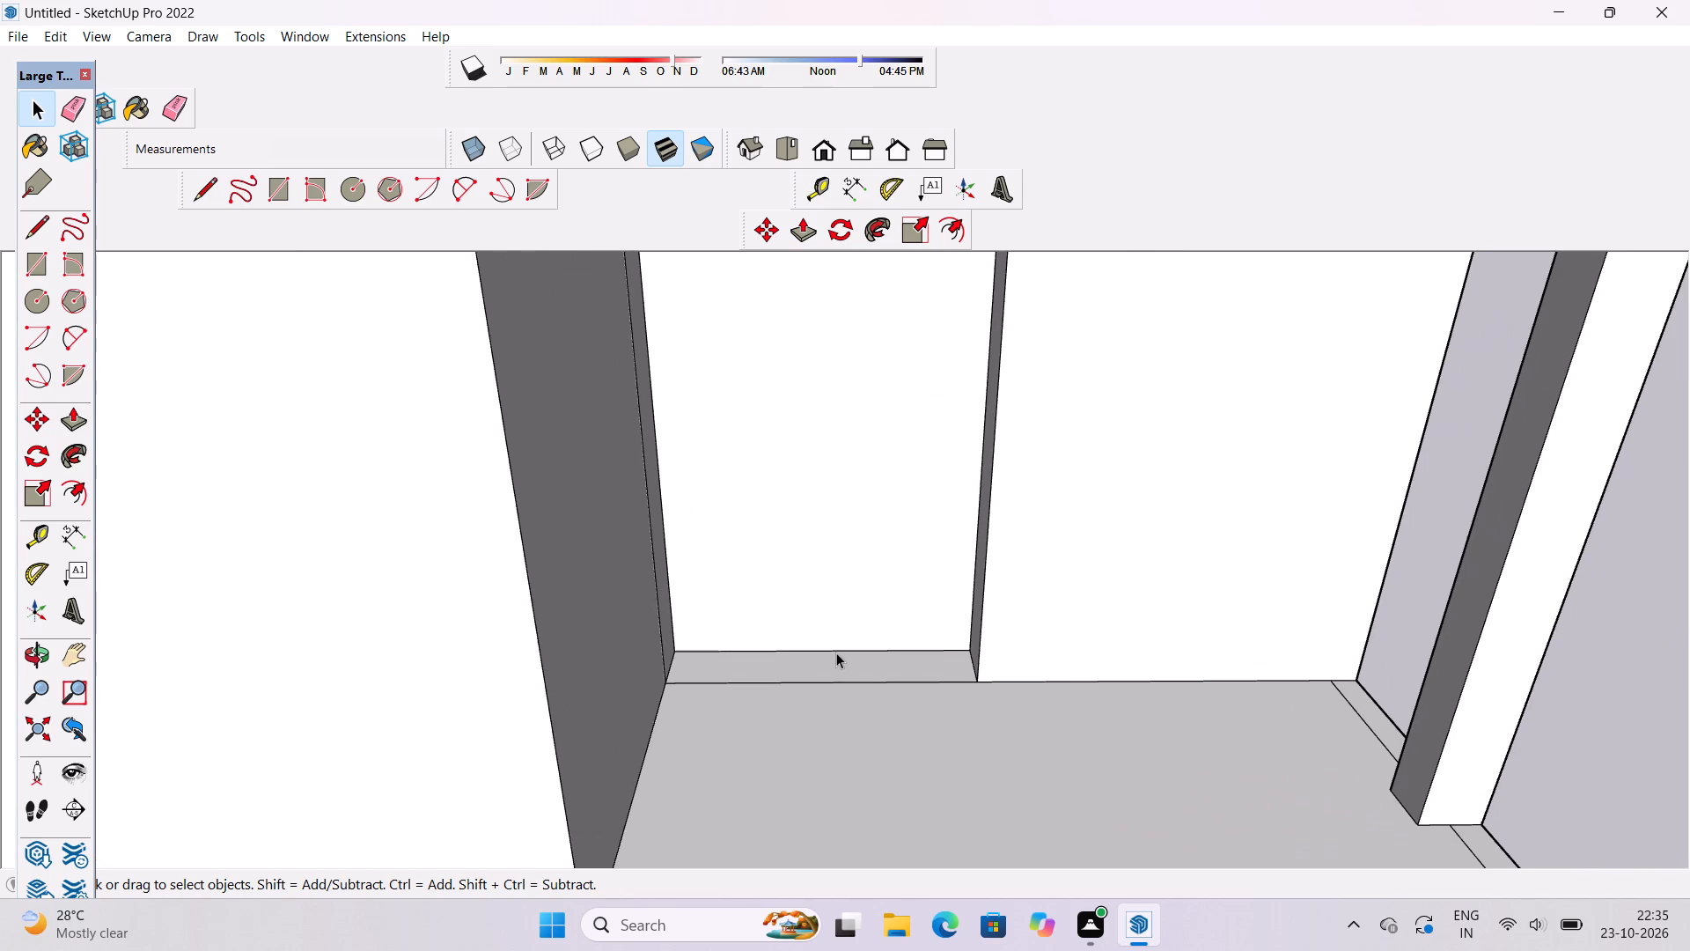
scroll(836, 652, "down", 1)
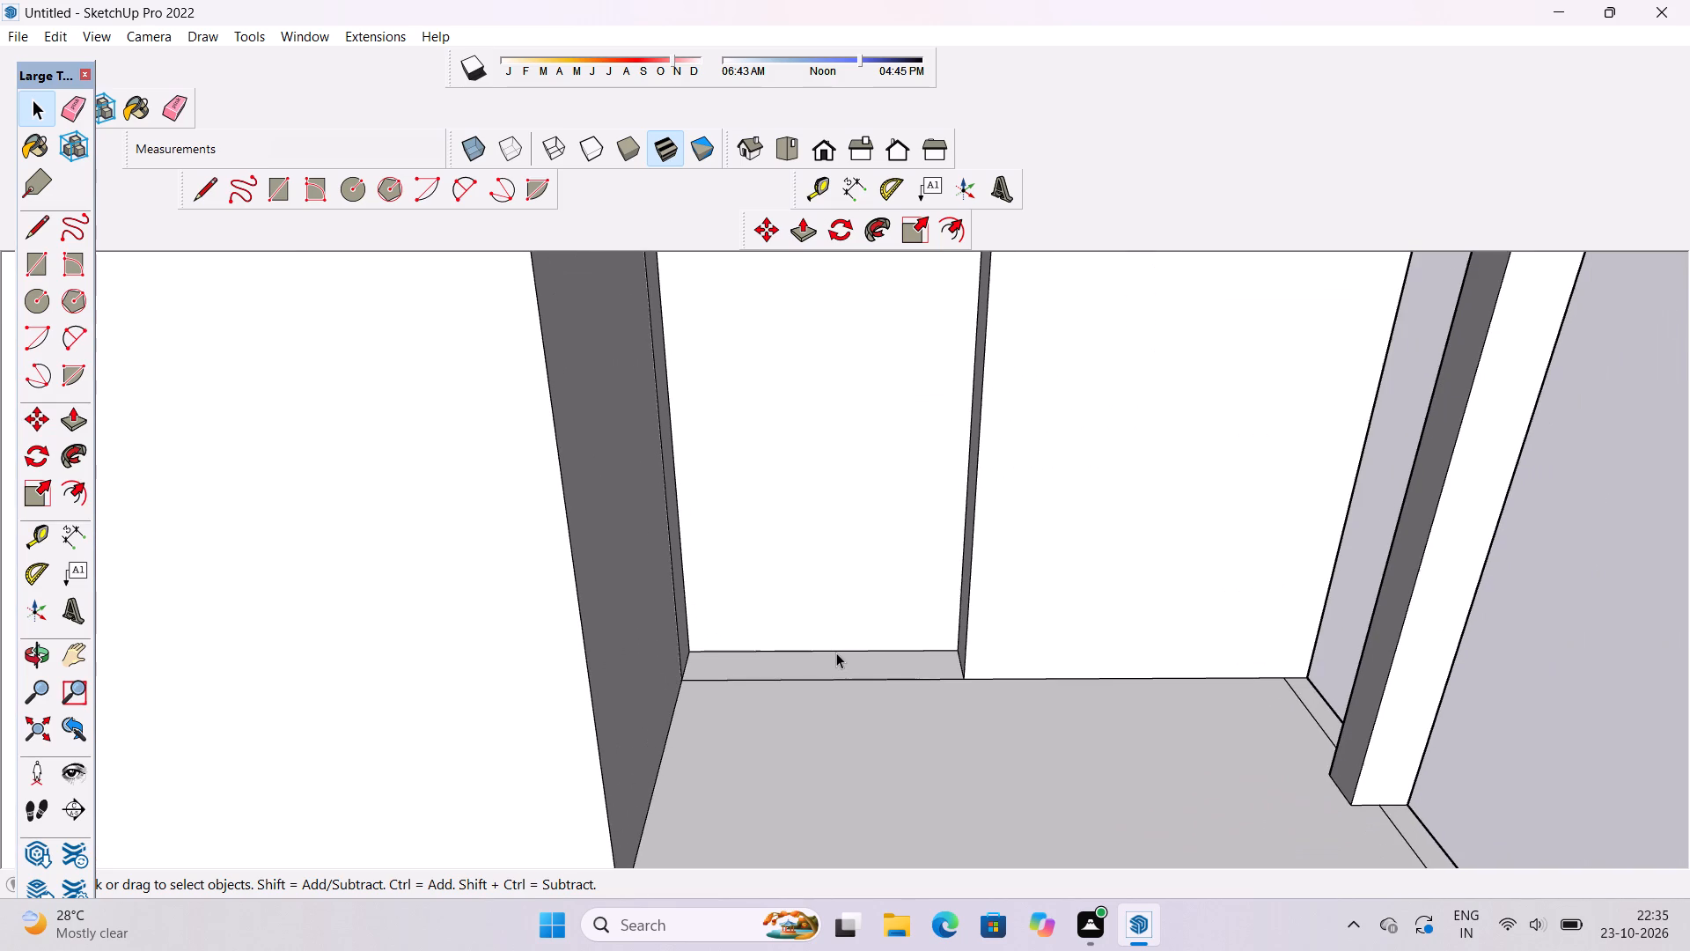
scroll(836, 652, "down", 1)
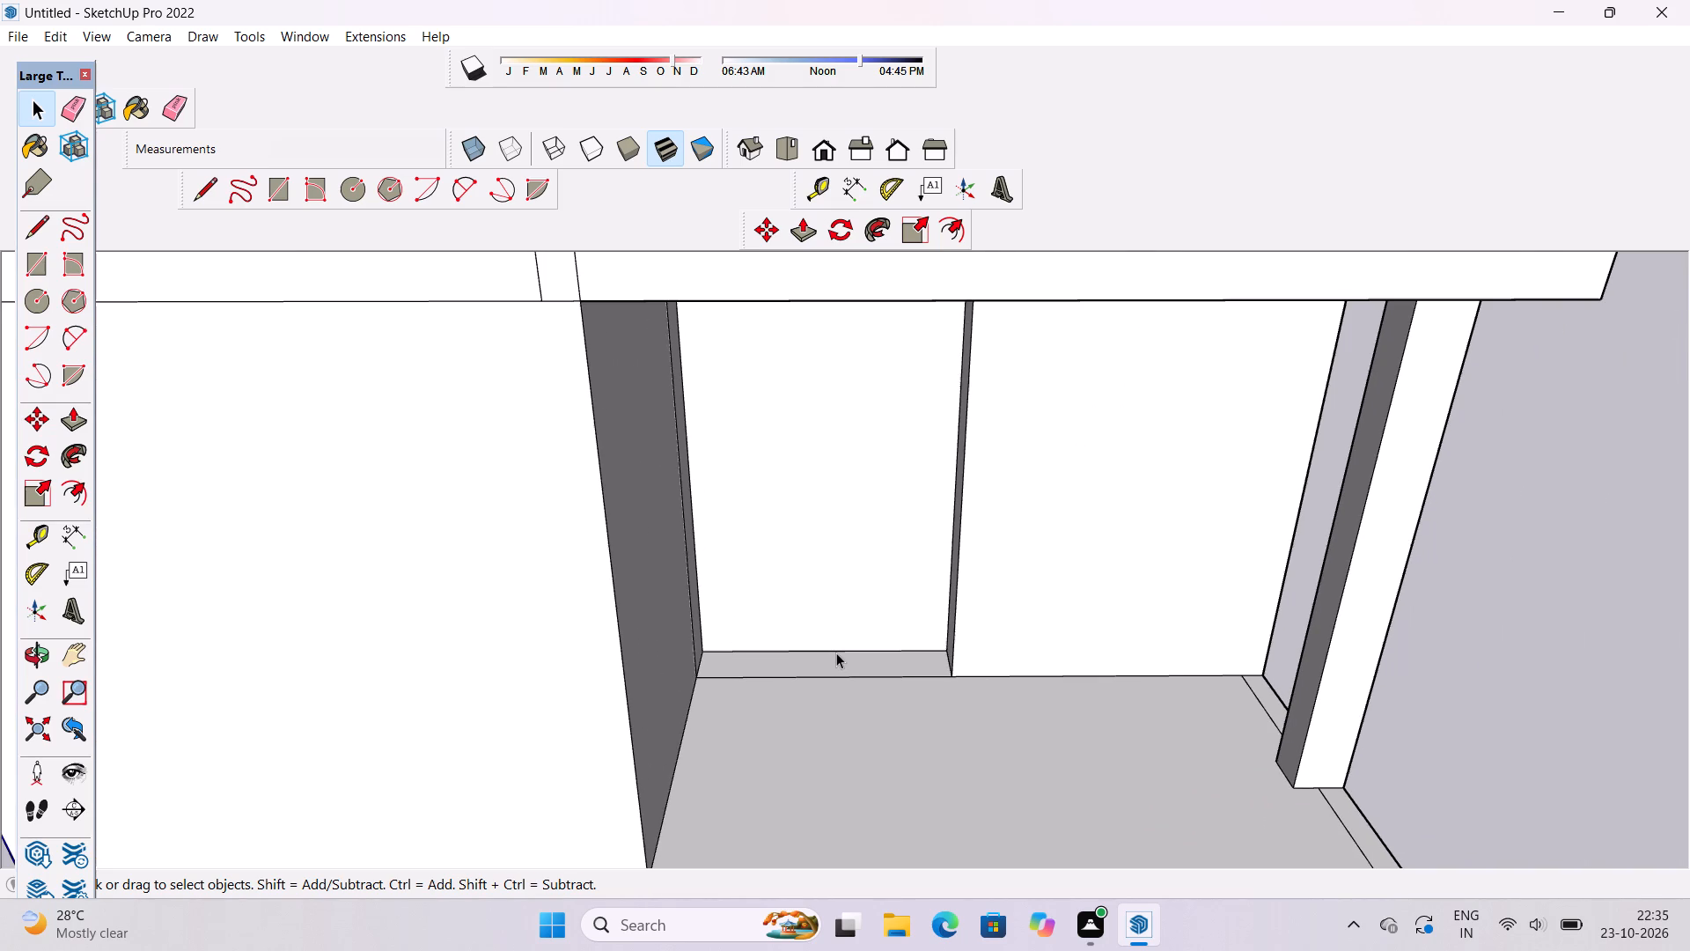
scroll(836, 652, "up", 1)
scroll(836, 652, "down", 2)
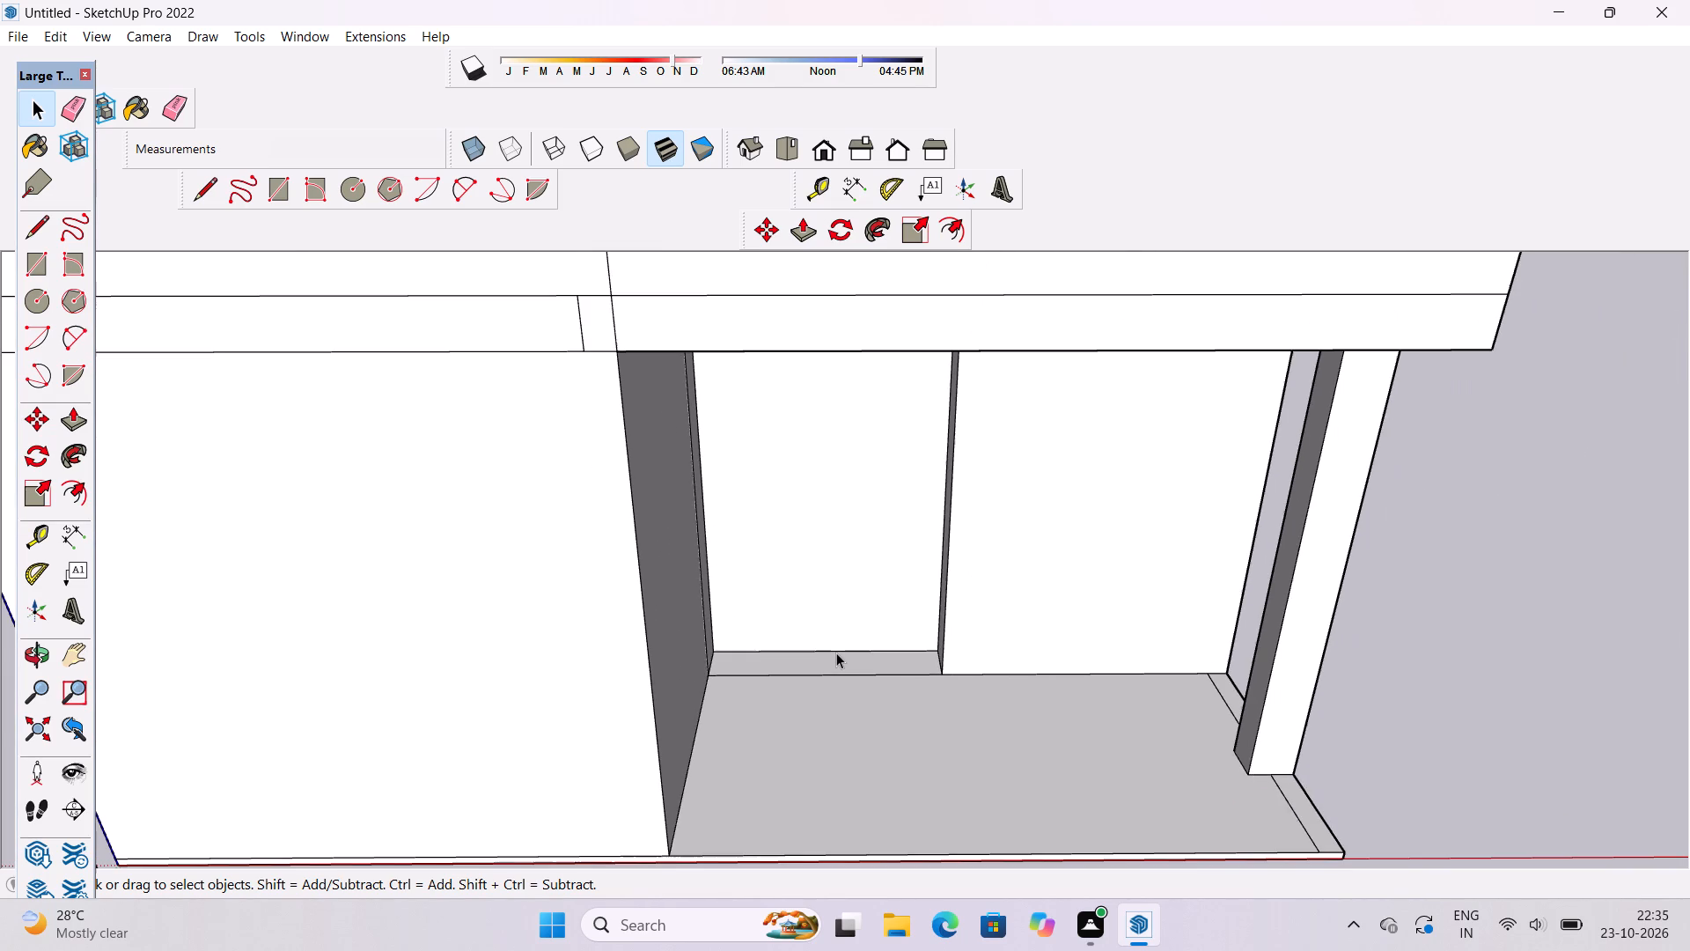
scroll(836, 652, "down", 1)
scroll(836, 652, "up", 1)
scroll(836, 652, "down", 2)
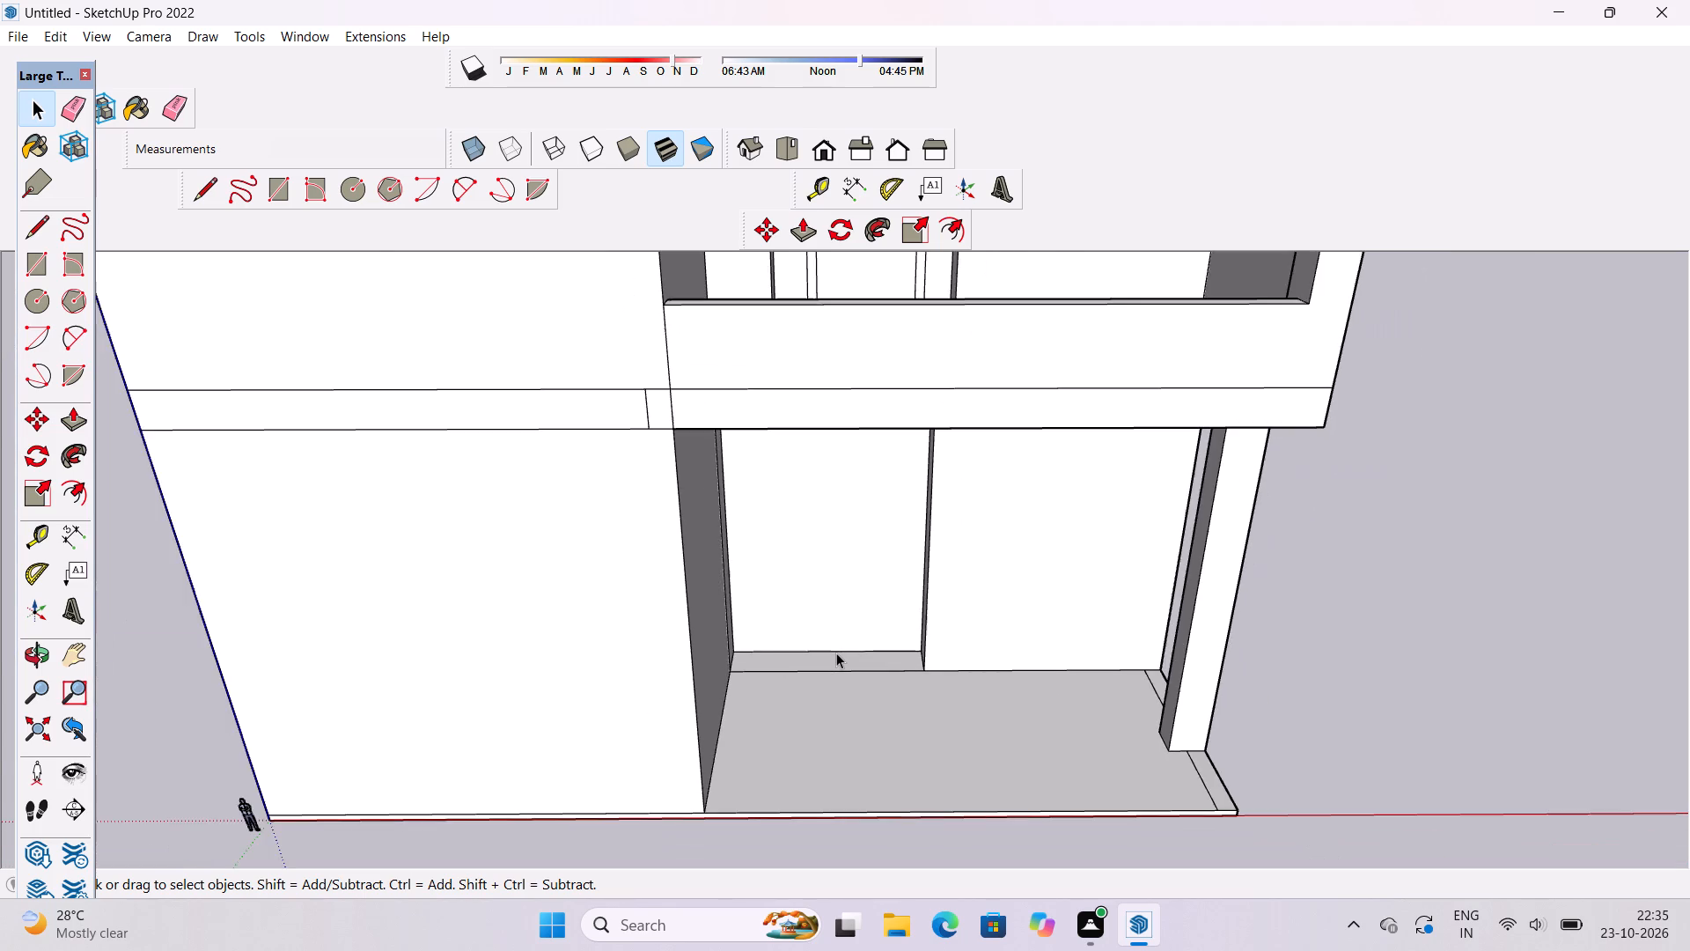
scroll(836, 652, "down", 4)
left_click(33, 646)
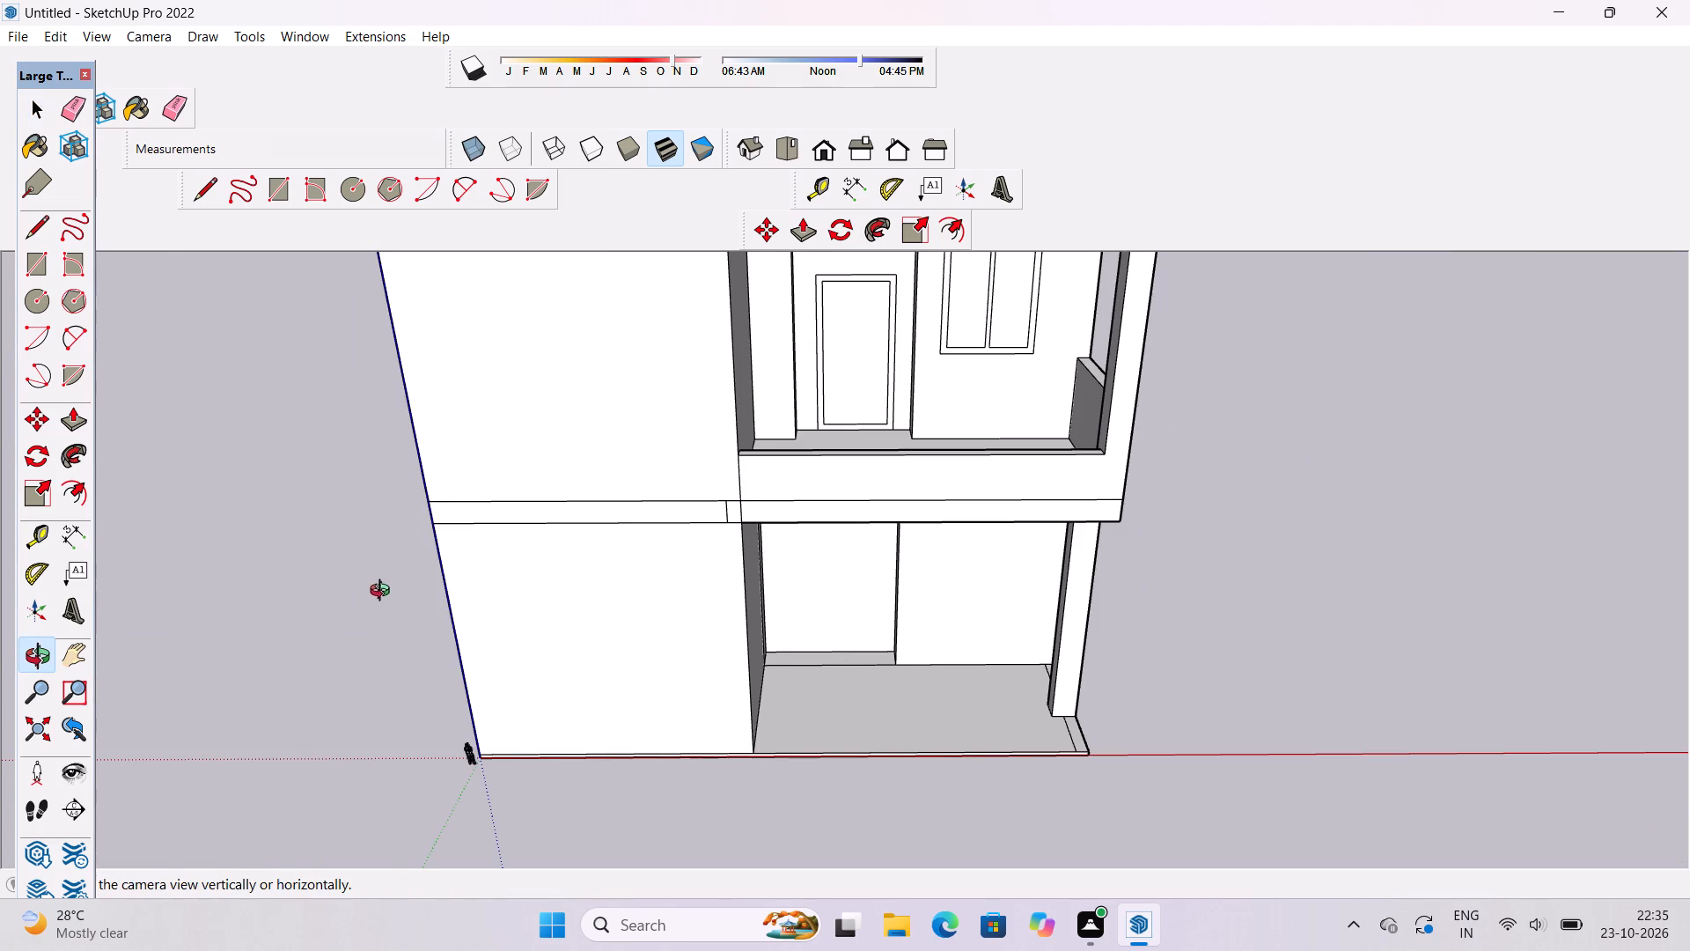
scroll(390, 590, "down", 3)
left_click_drag(431, 660, 438, 631)
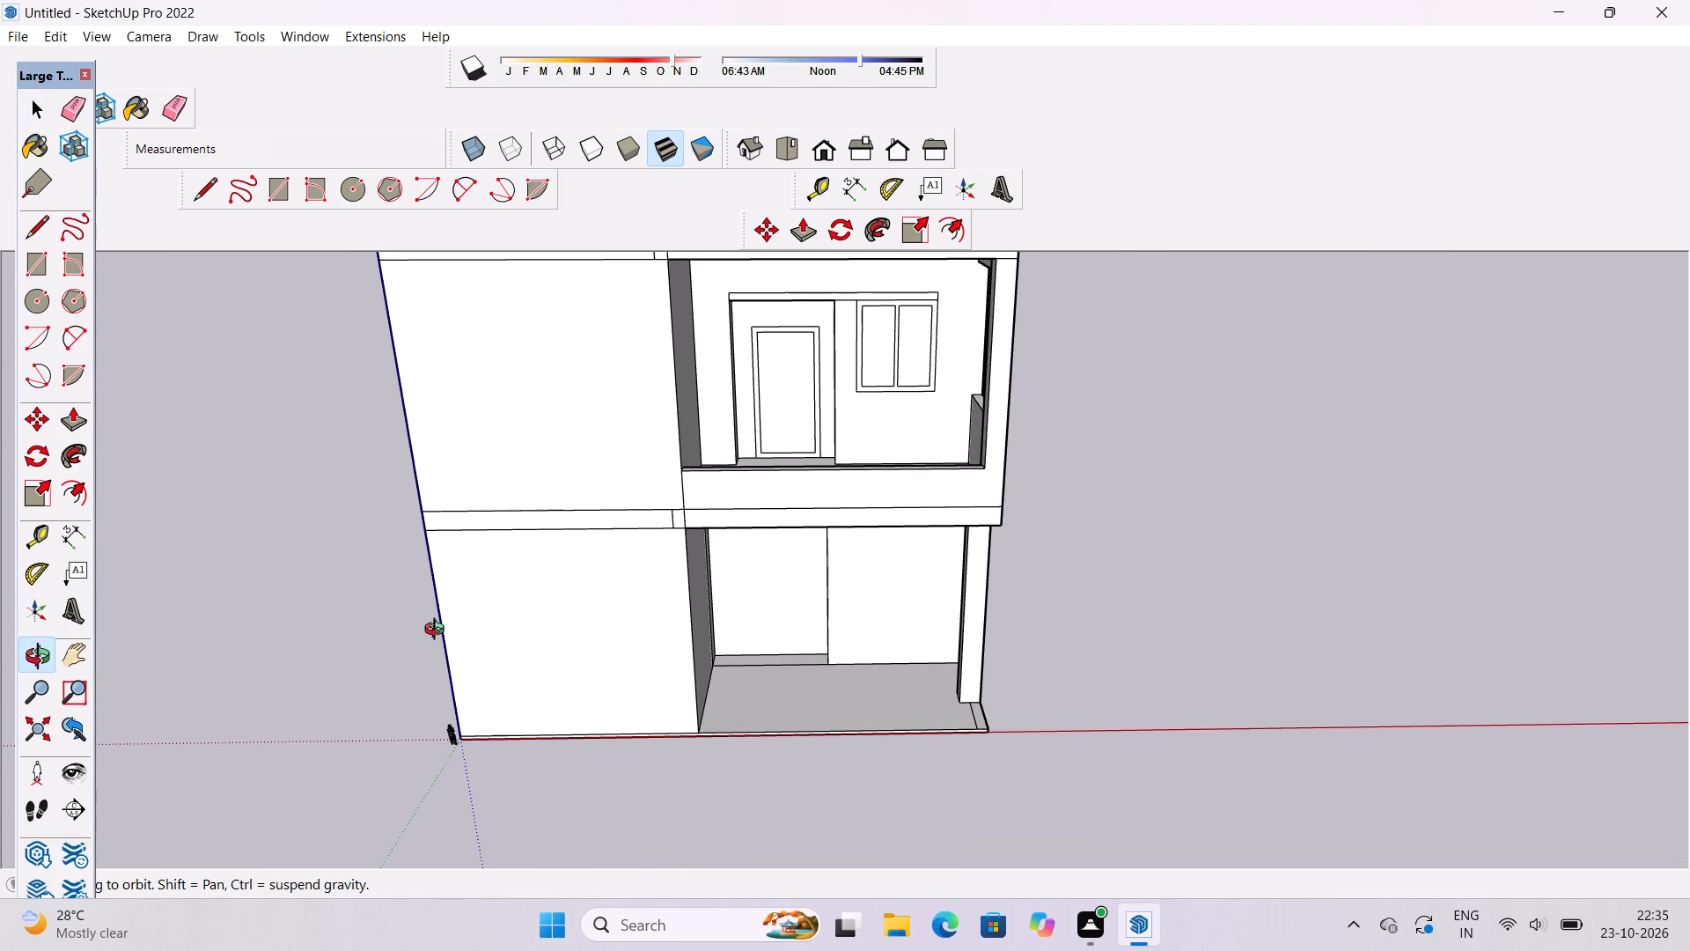
scroll(438, 631, "down", 2)
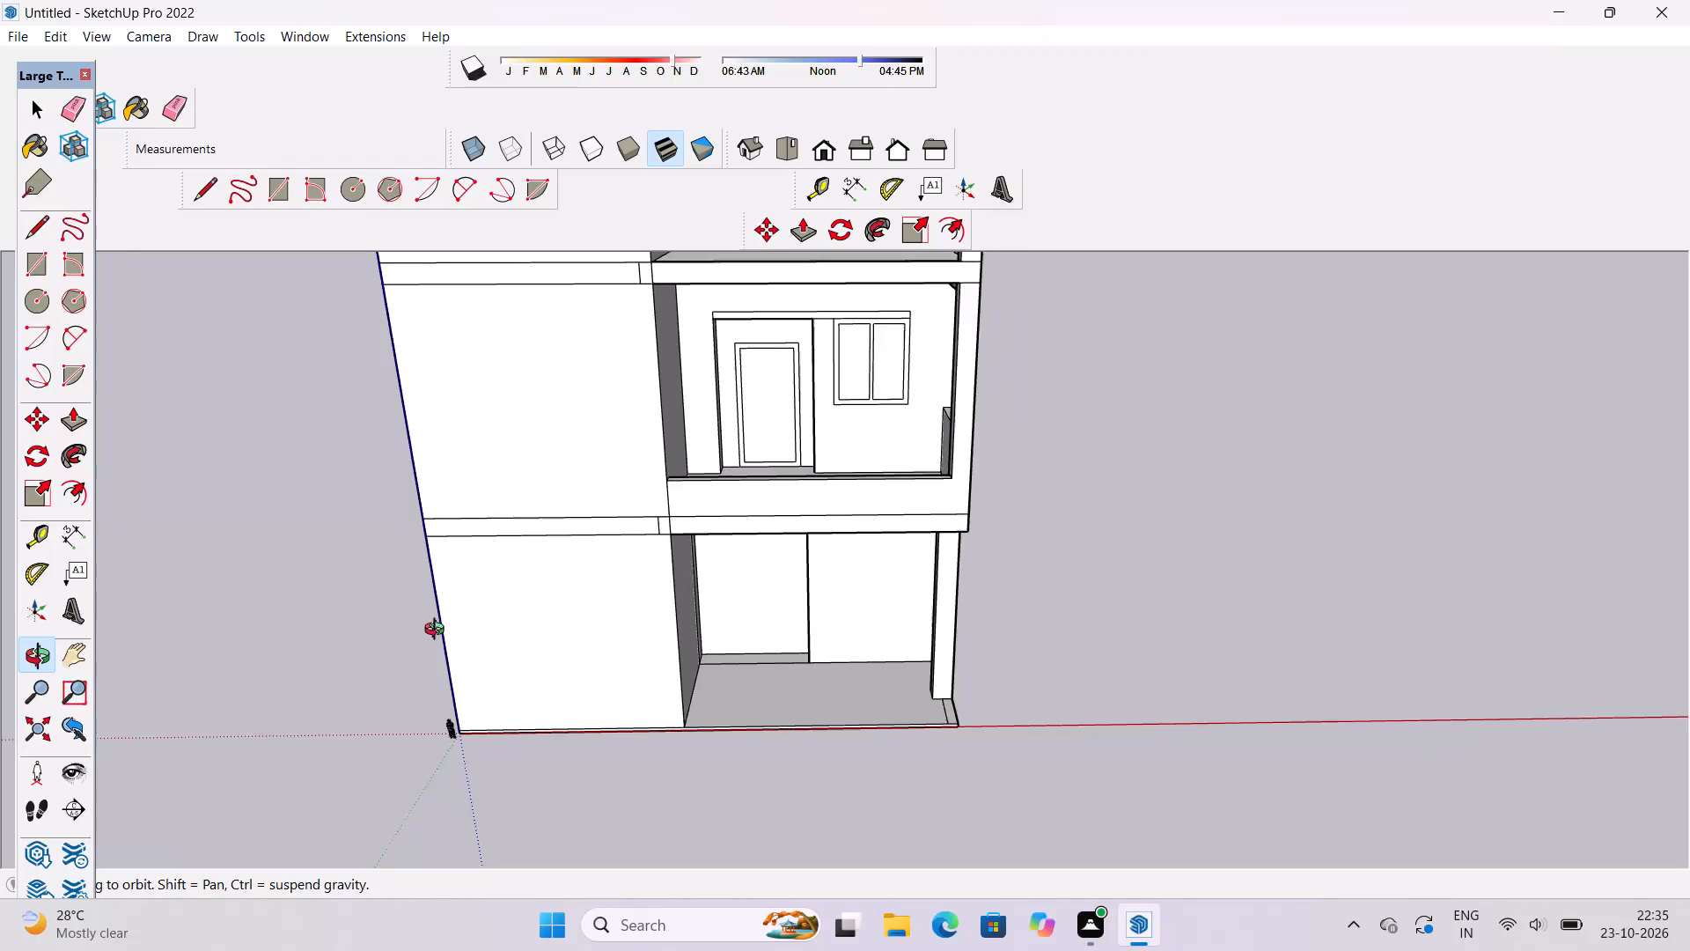
scroll(438, 631, "down", 4)
left_click_drag(634, 691, 643, 656)
scroll(643, 656, "up", 1)
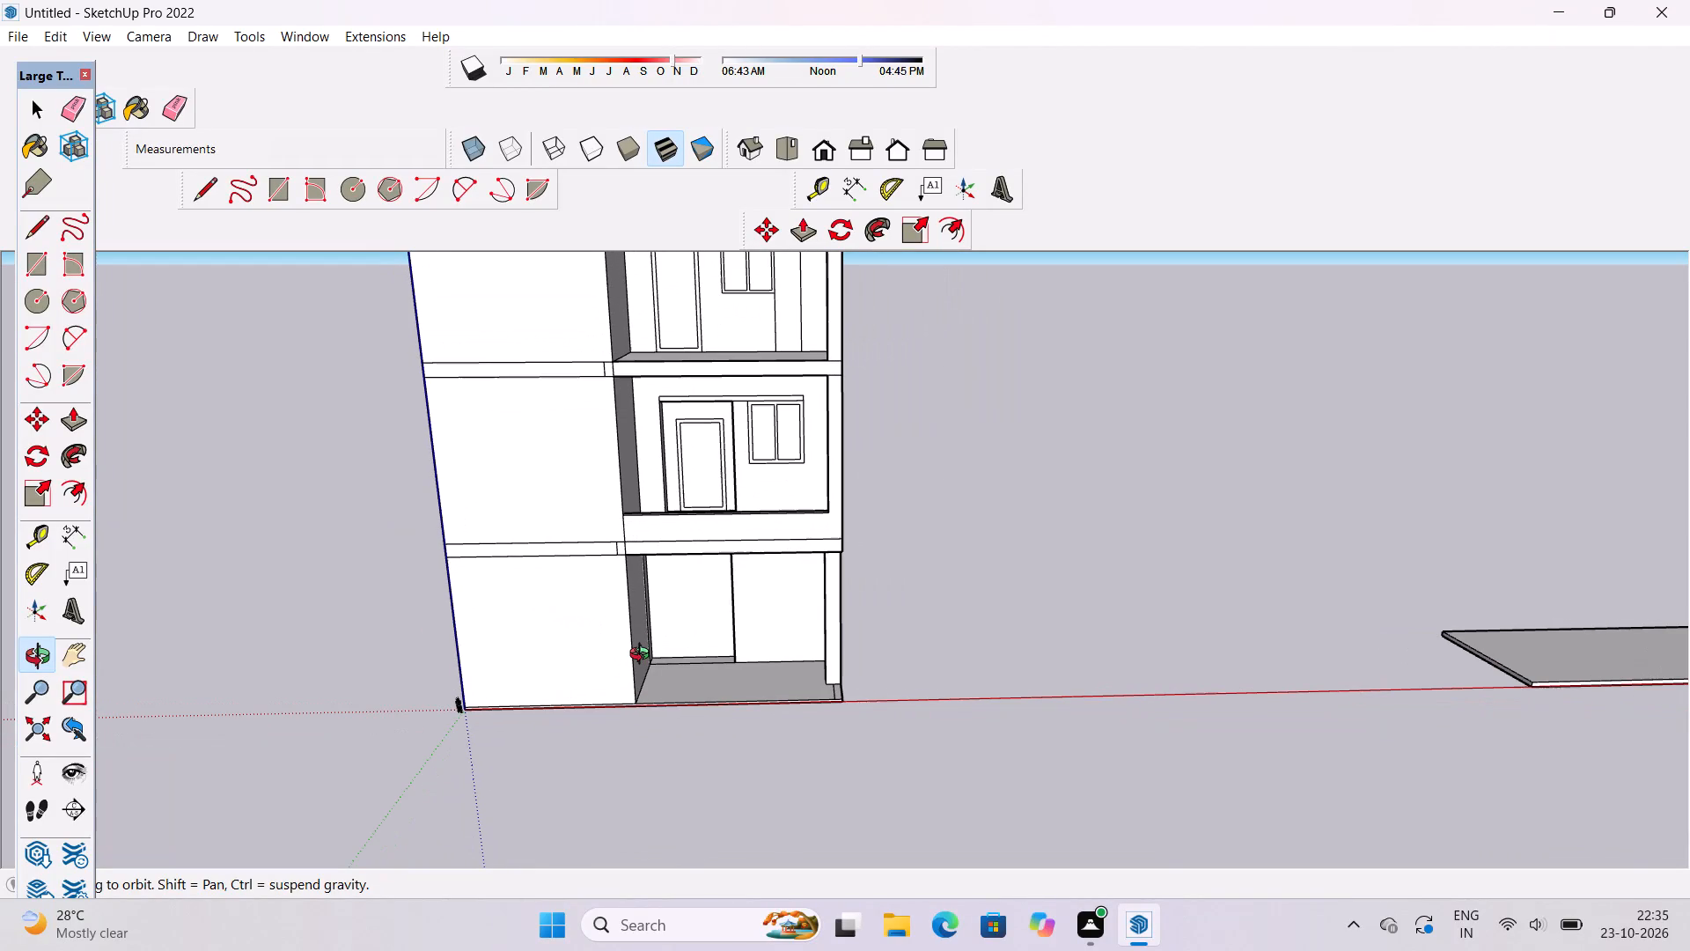
scroll(643, 656, "up", 1)
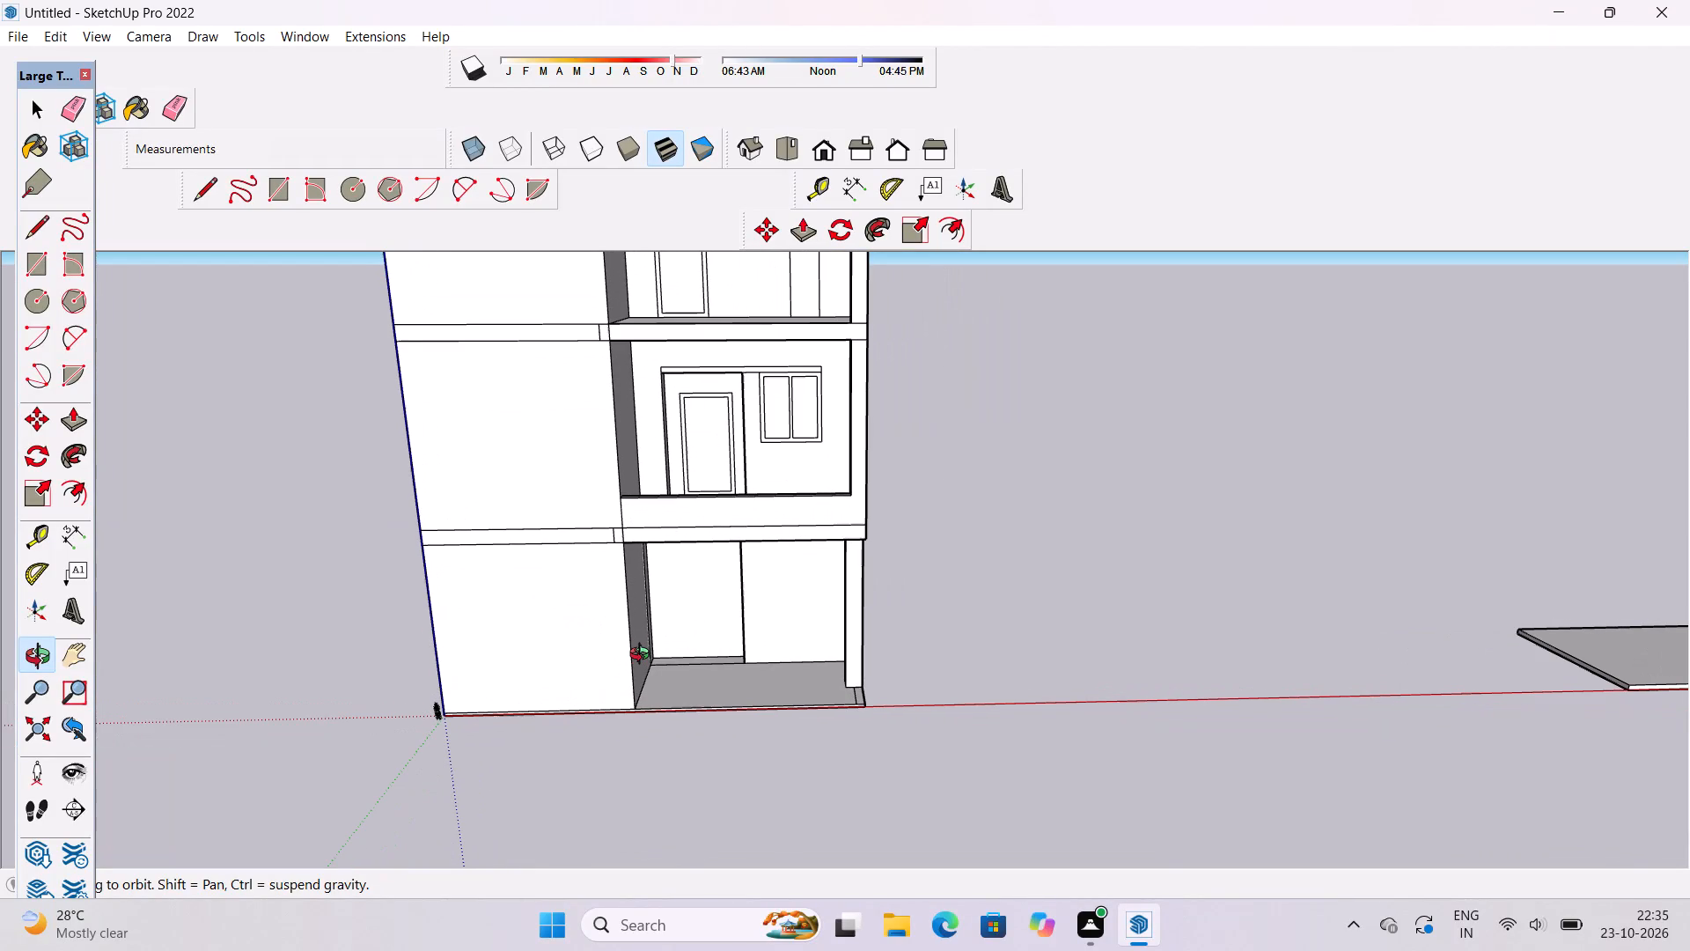
scroll(643, 656, "down", 2)
scroll(643, 656, "up", 2)
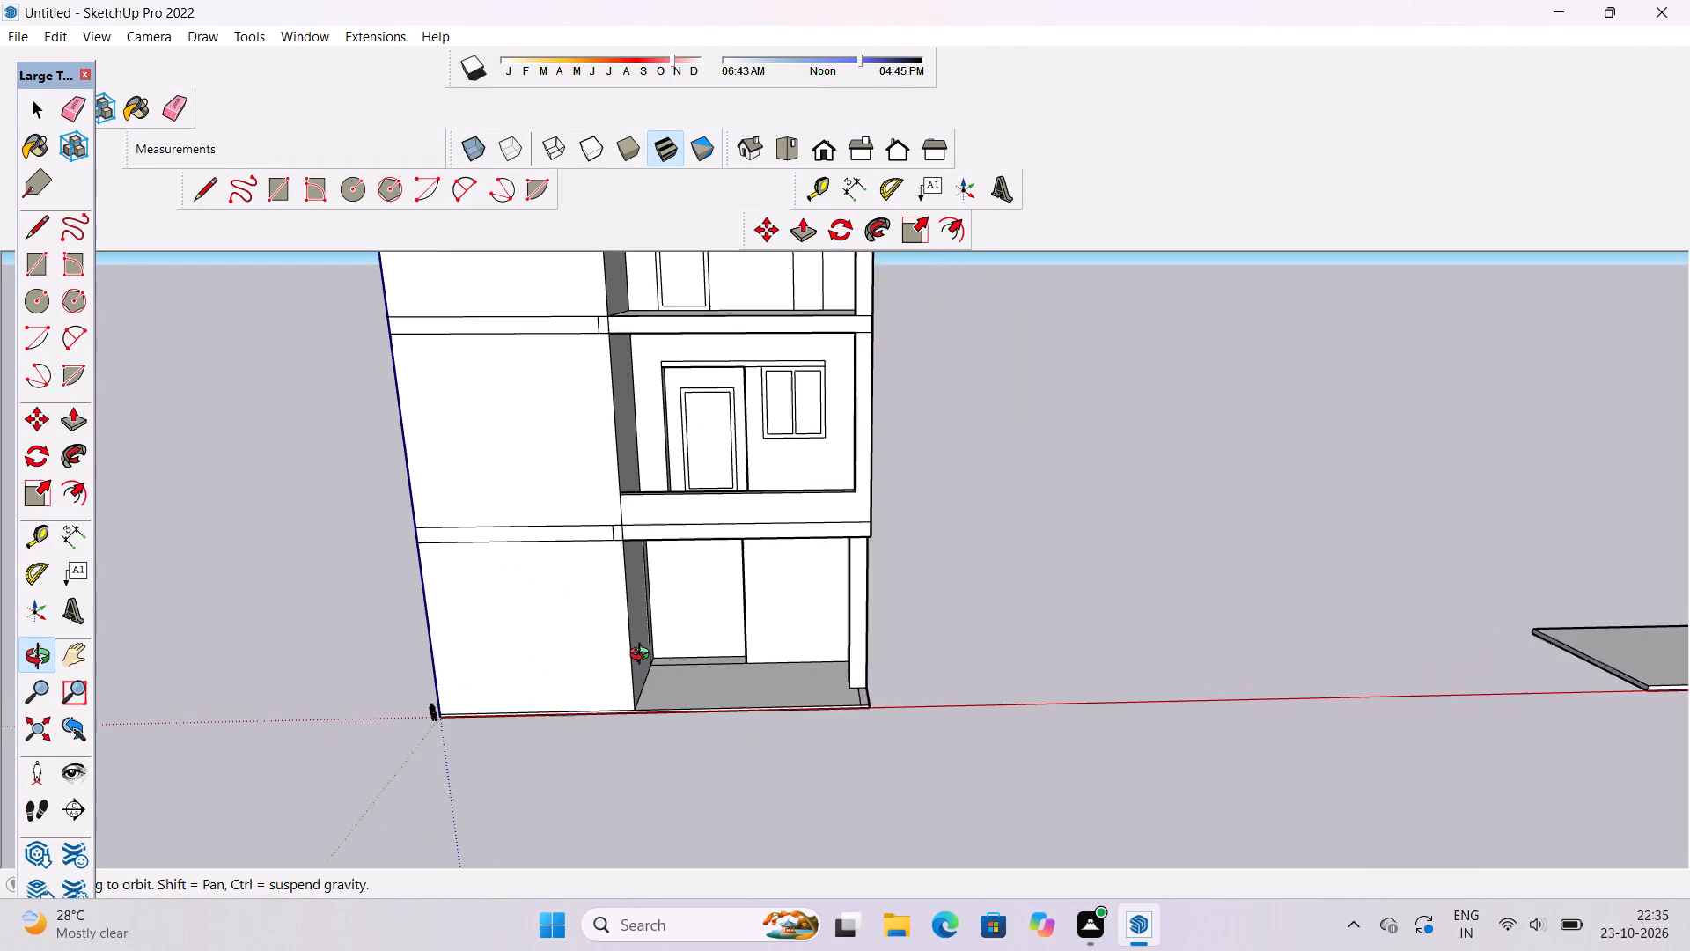
scroll(643, 656, "up", 1)
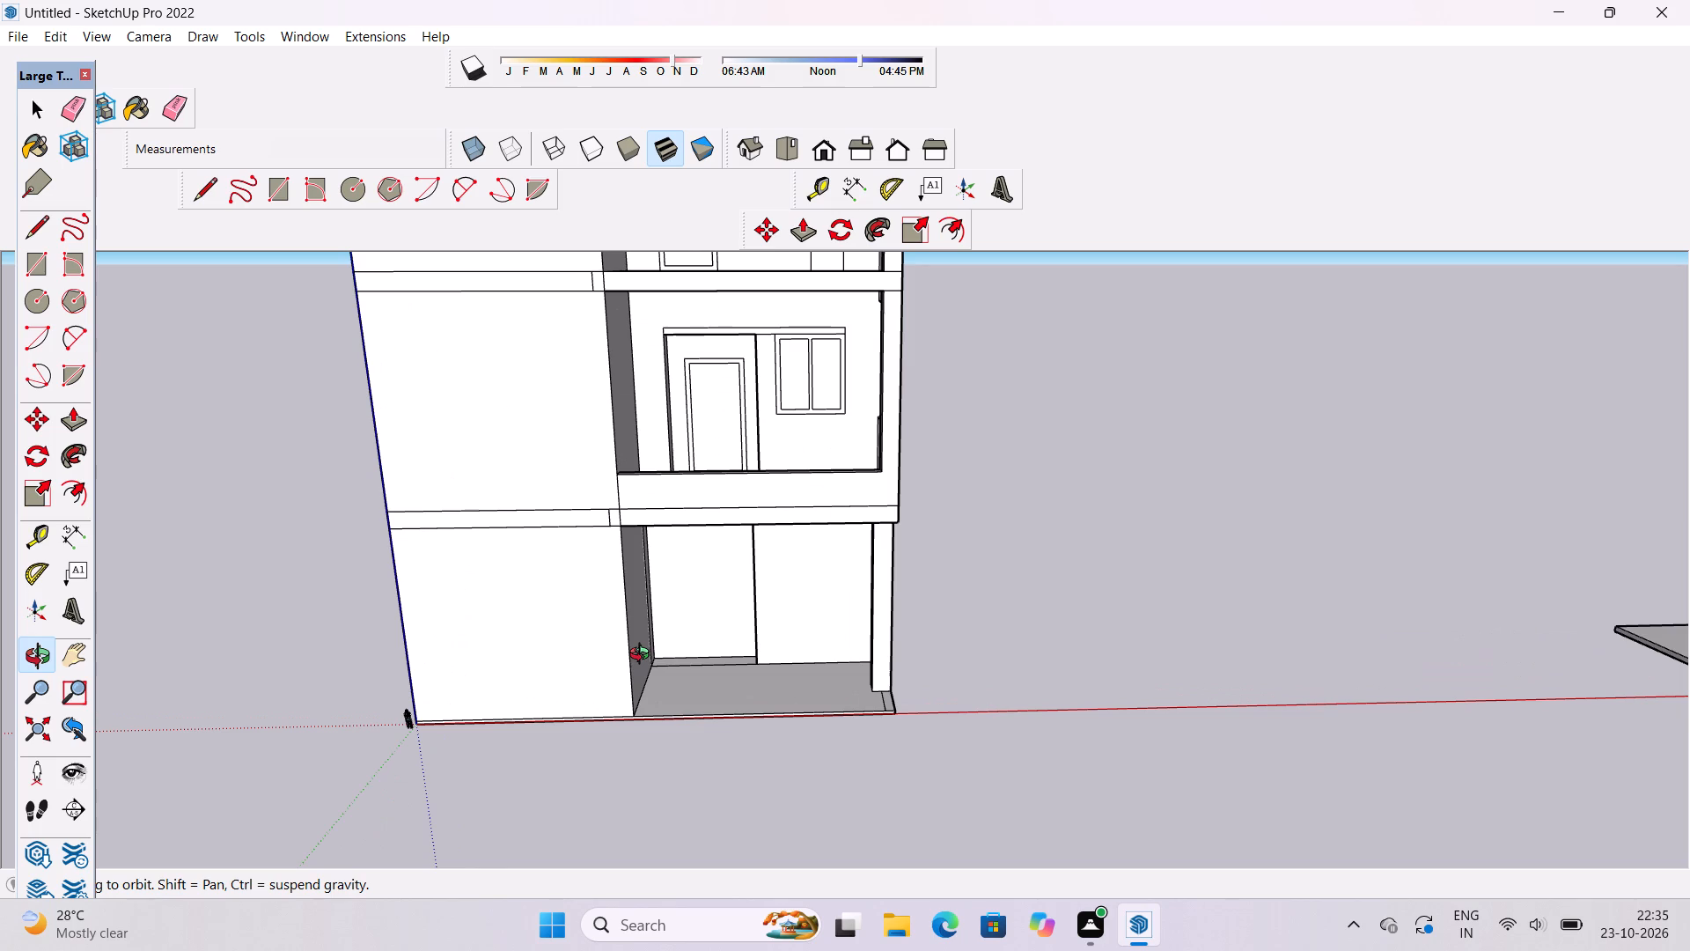
scroll(680, 652, "down", 2)
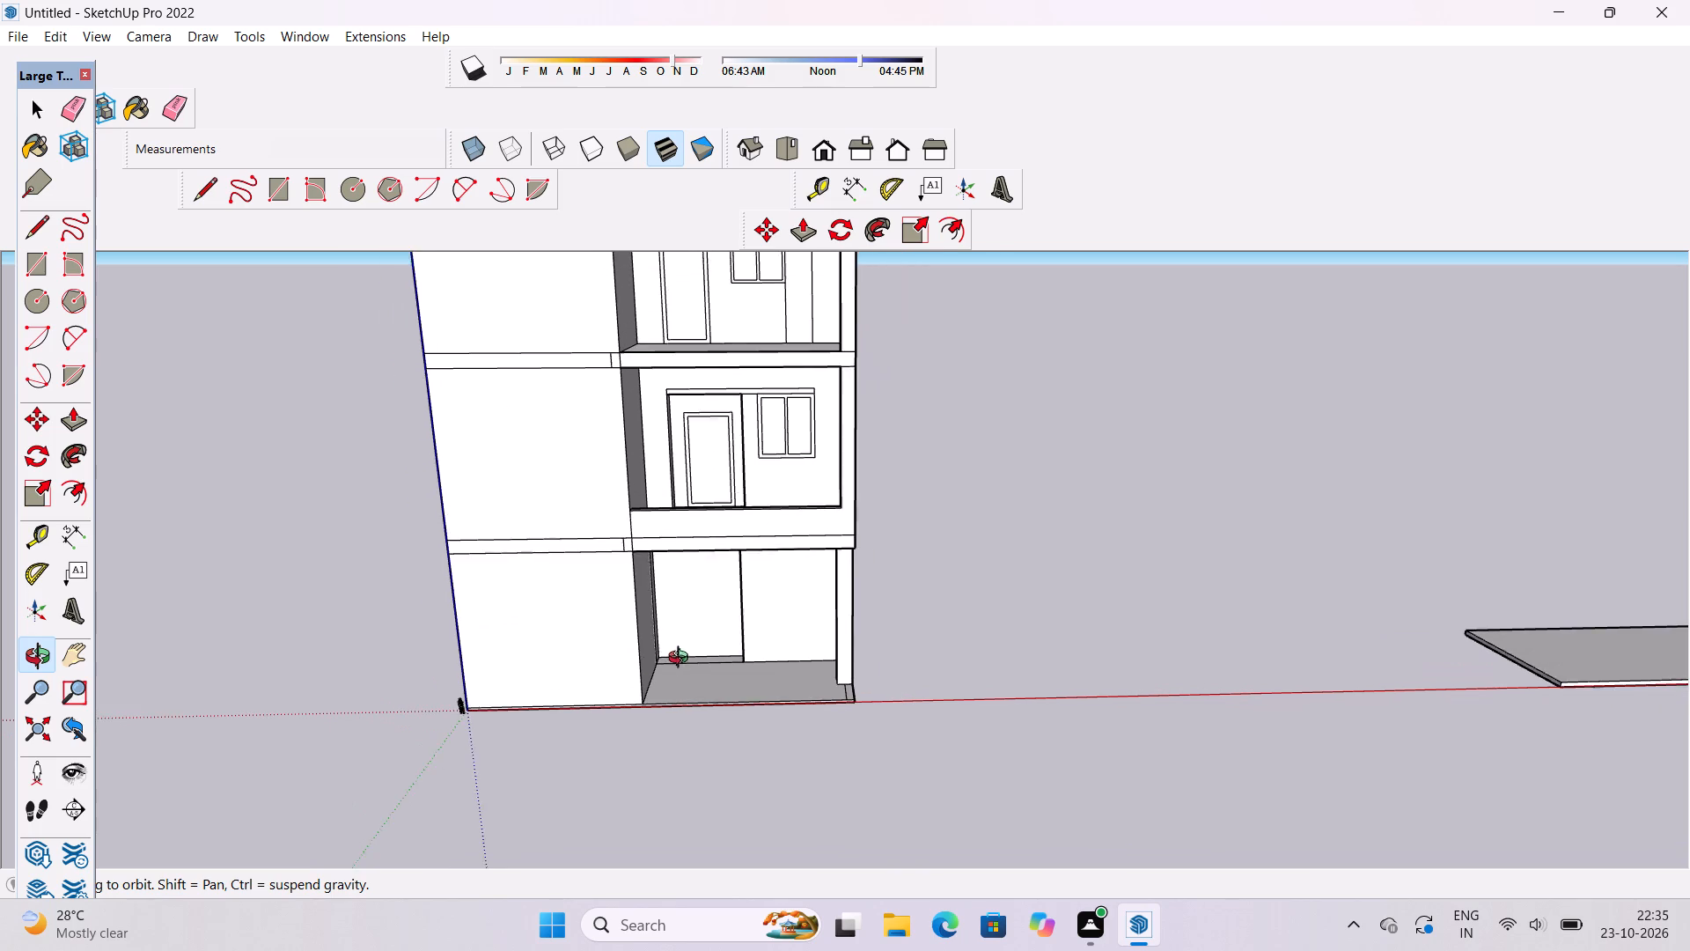
scroll(682, 660, "down", 3)
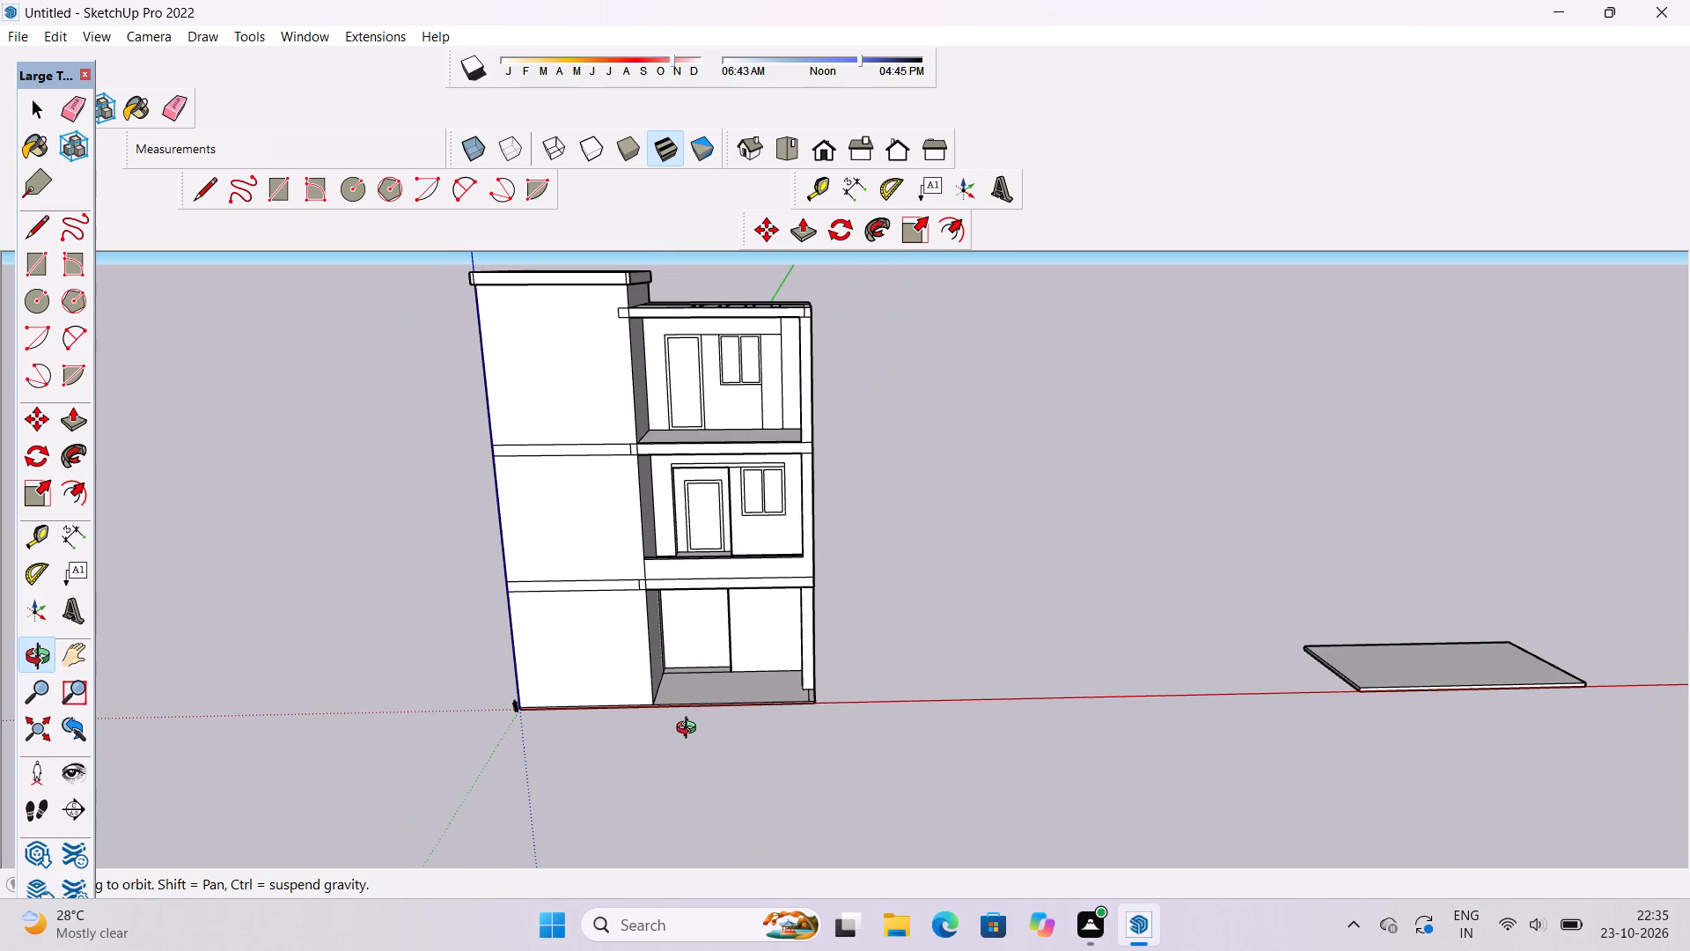
scroll(690, 730, "down", 2)
scroll(690, 730, "up", 2)
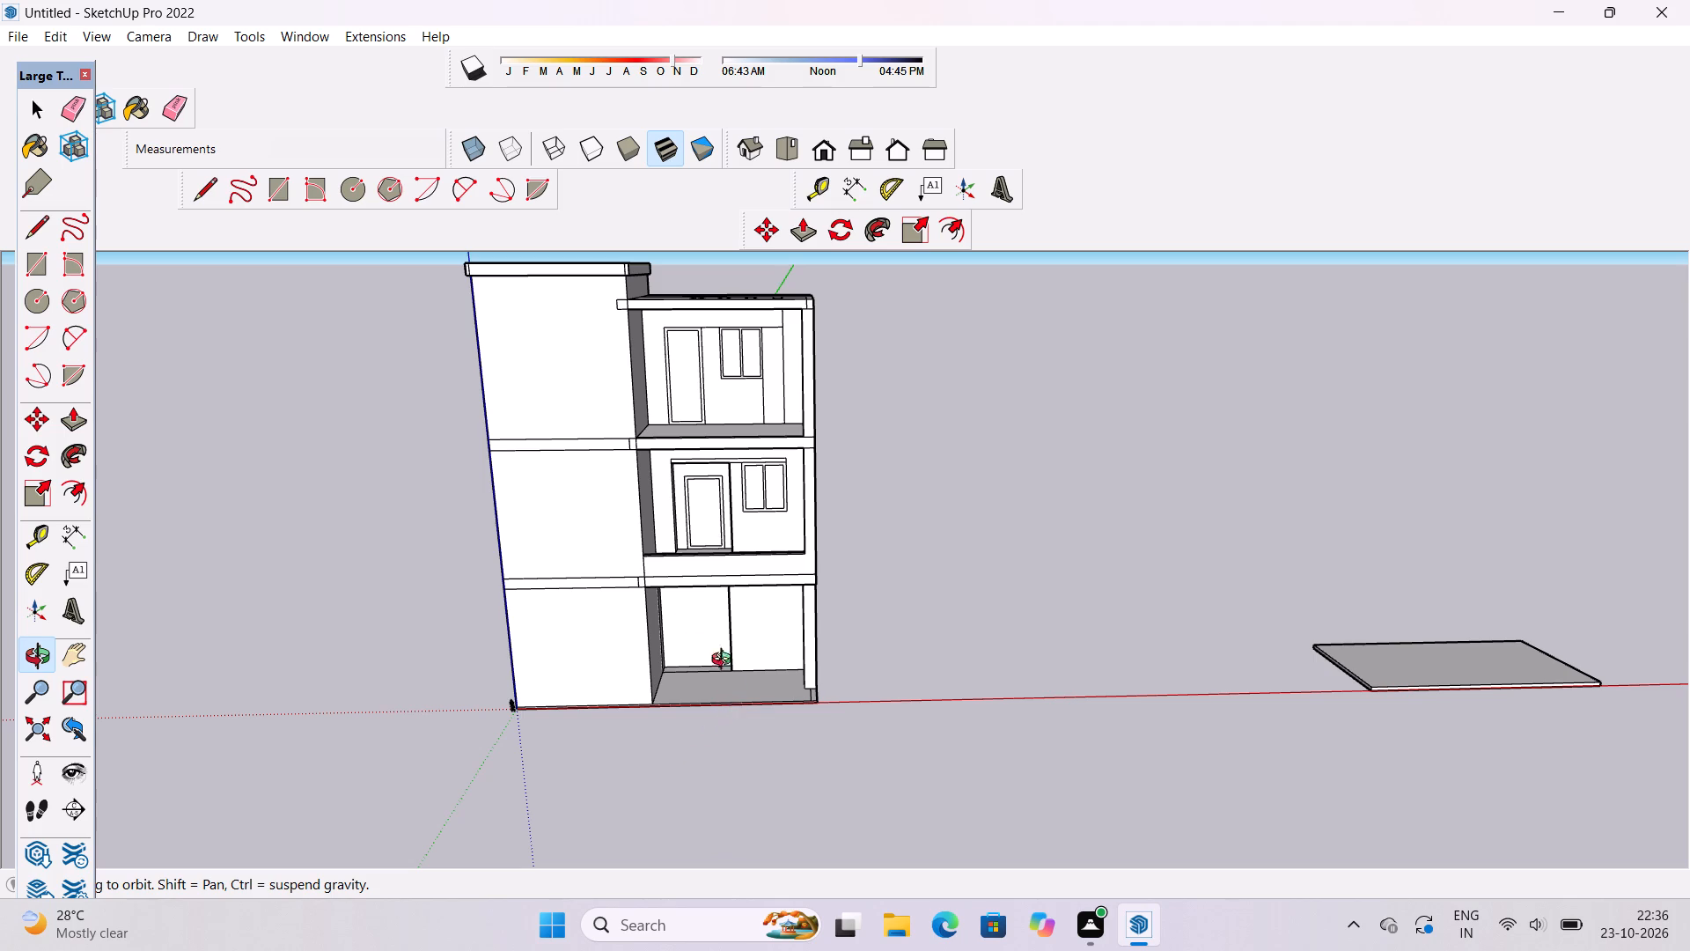
Raise the narrow floor strip inside the ground-floor back wall recess by 4' with Push/Pull.
left_click_drag(648, 611, 671, 662, "shift")
left_click_drag(676, 721, 687, 657)
scroll(724, 742, "up", 4)
left_click_drag(724, 743, 724, 690, "shift")
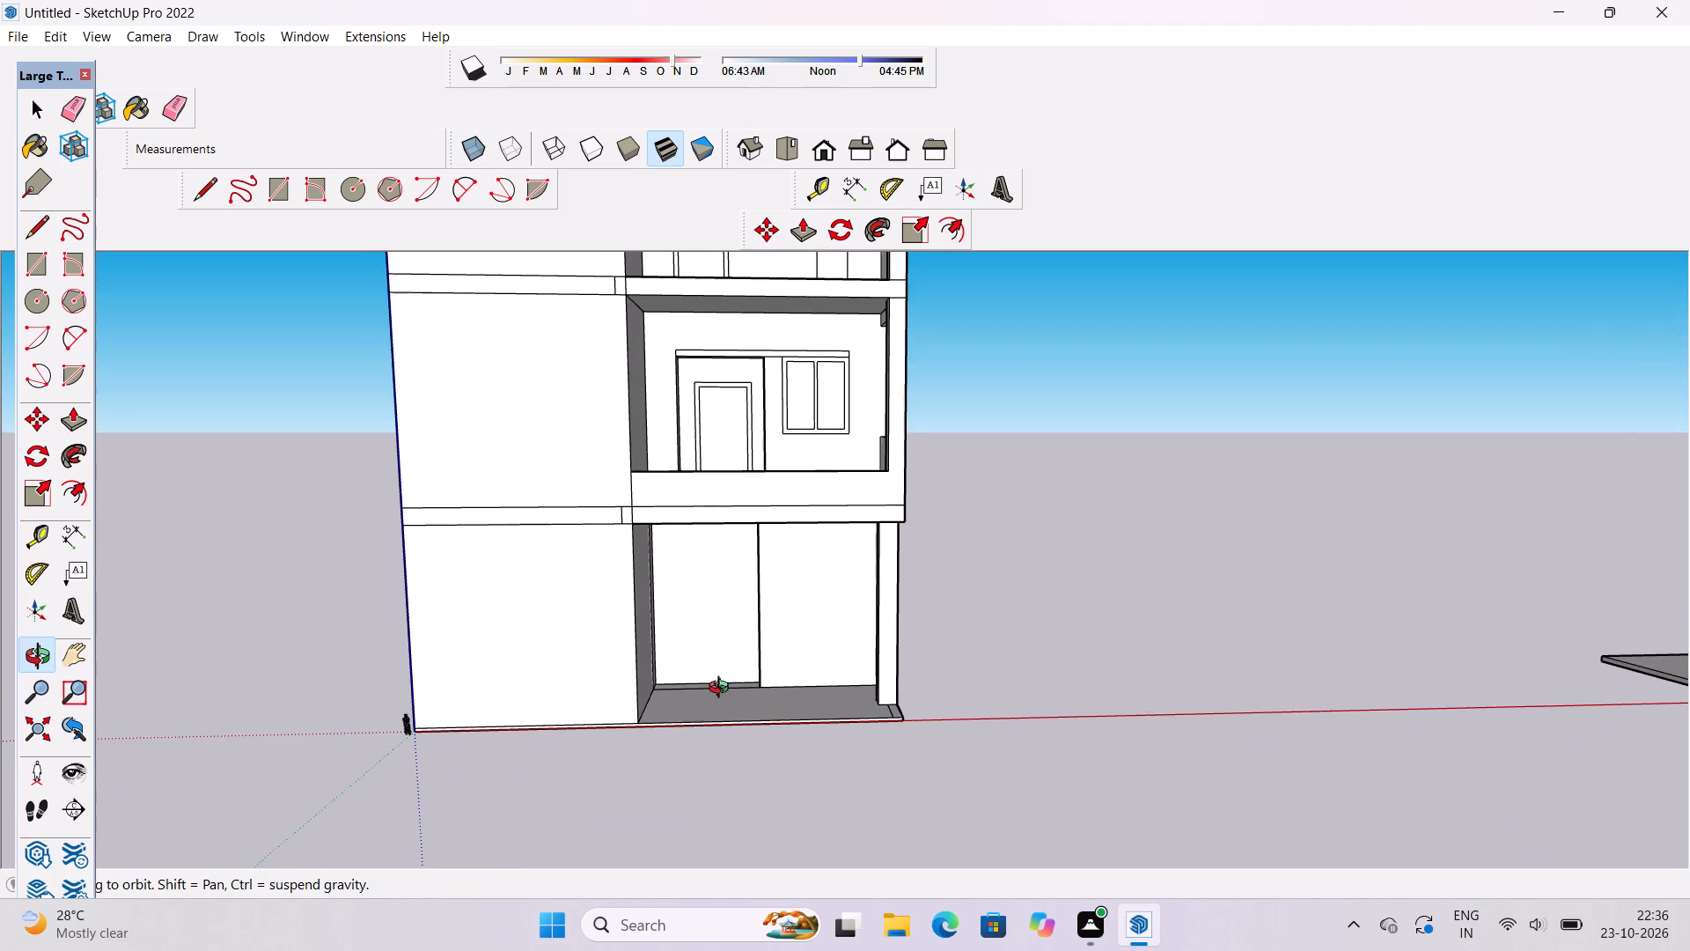
left_click_drag(723, 689, 735, 800)
scroll(676, 667, "up", 7)
left_click_drag(686, 660, 618, 693, "shift")
scroll(605, 701, "up", 2)
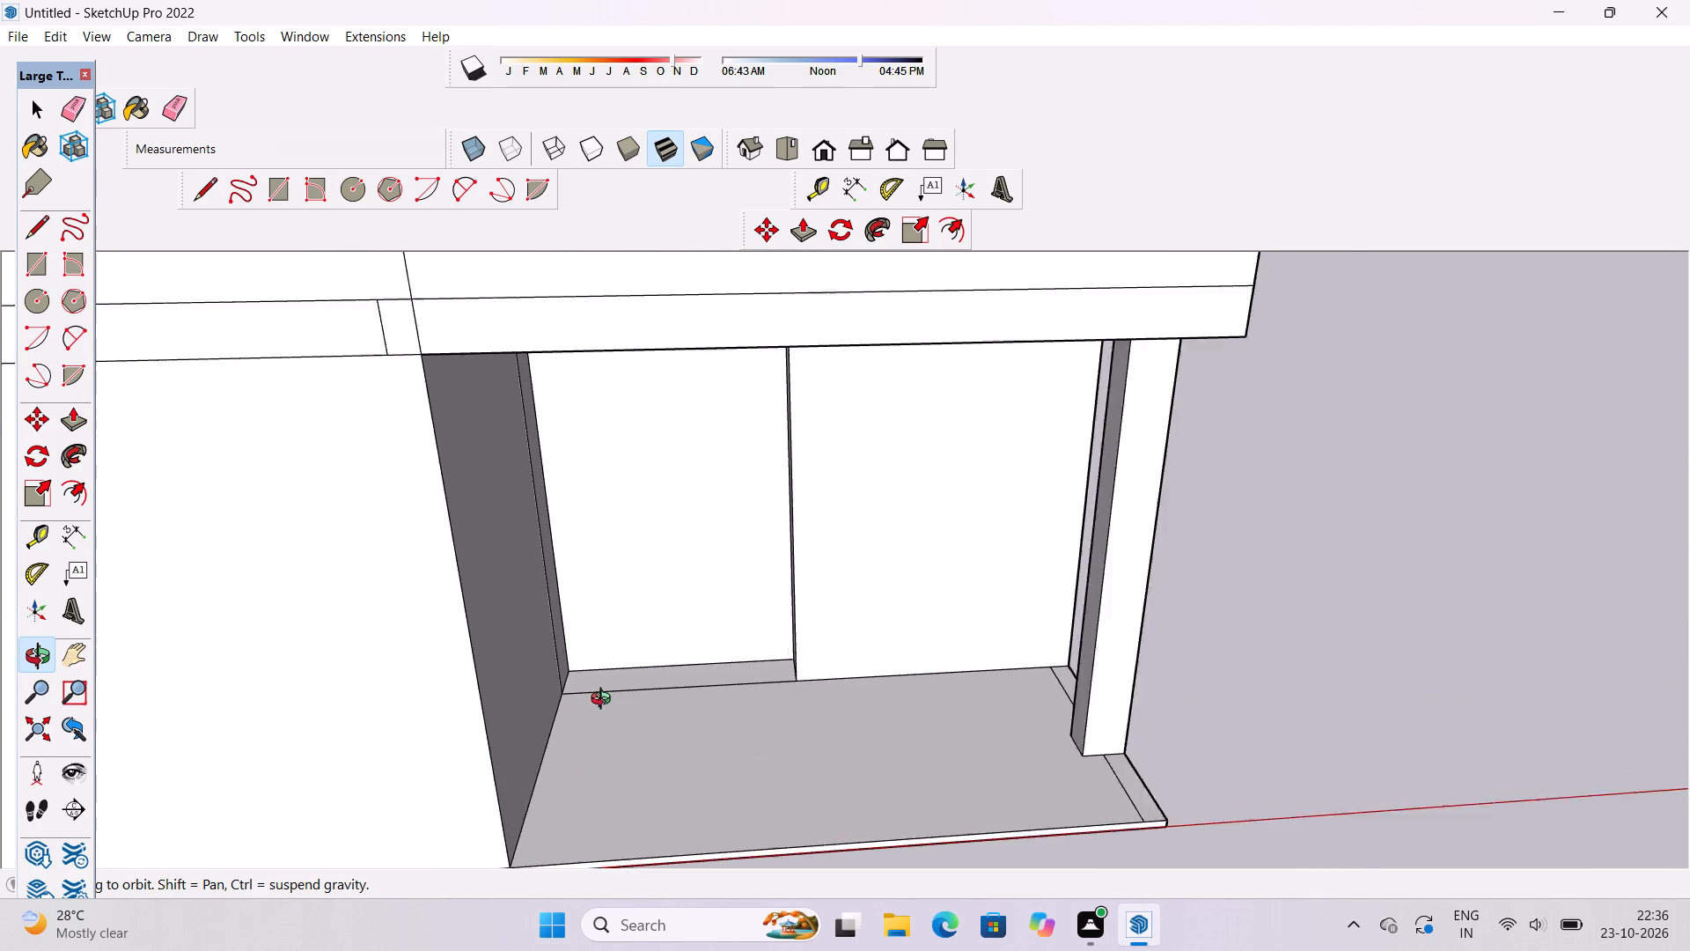
scroll(605, 701, "up", 2)
left_click_drag(618, 691, 640, 773, "shift")
left_click_drag(641, 773, 649, 742)
scroll(655, 741, "down", 3)
left_click_drag(728, 771, 619, 777, "shift")
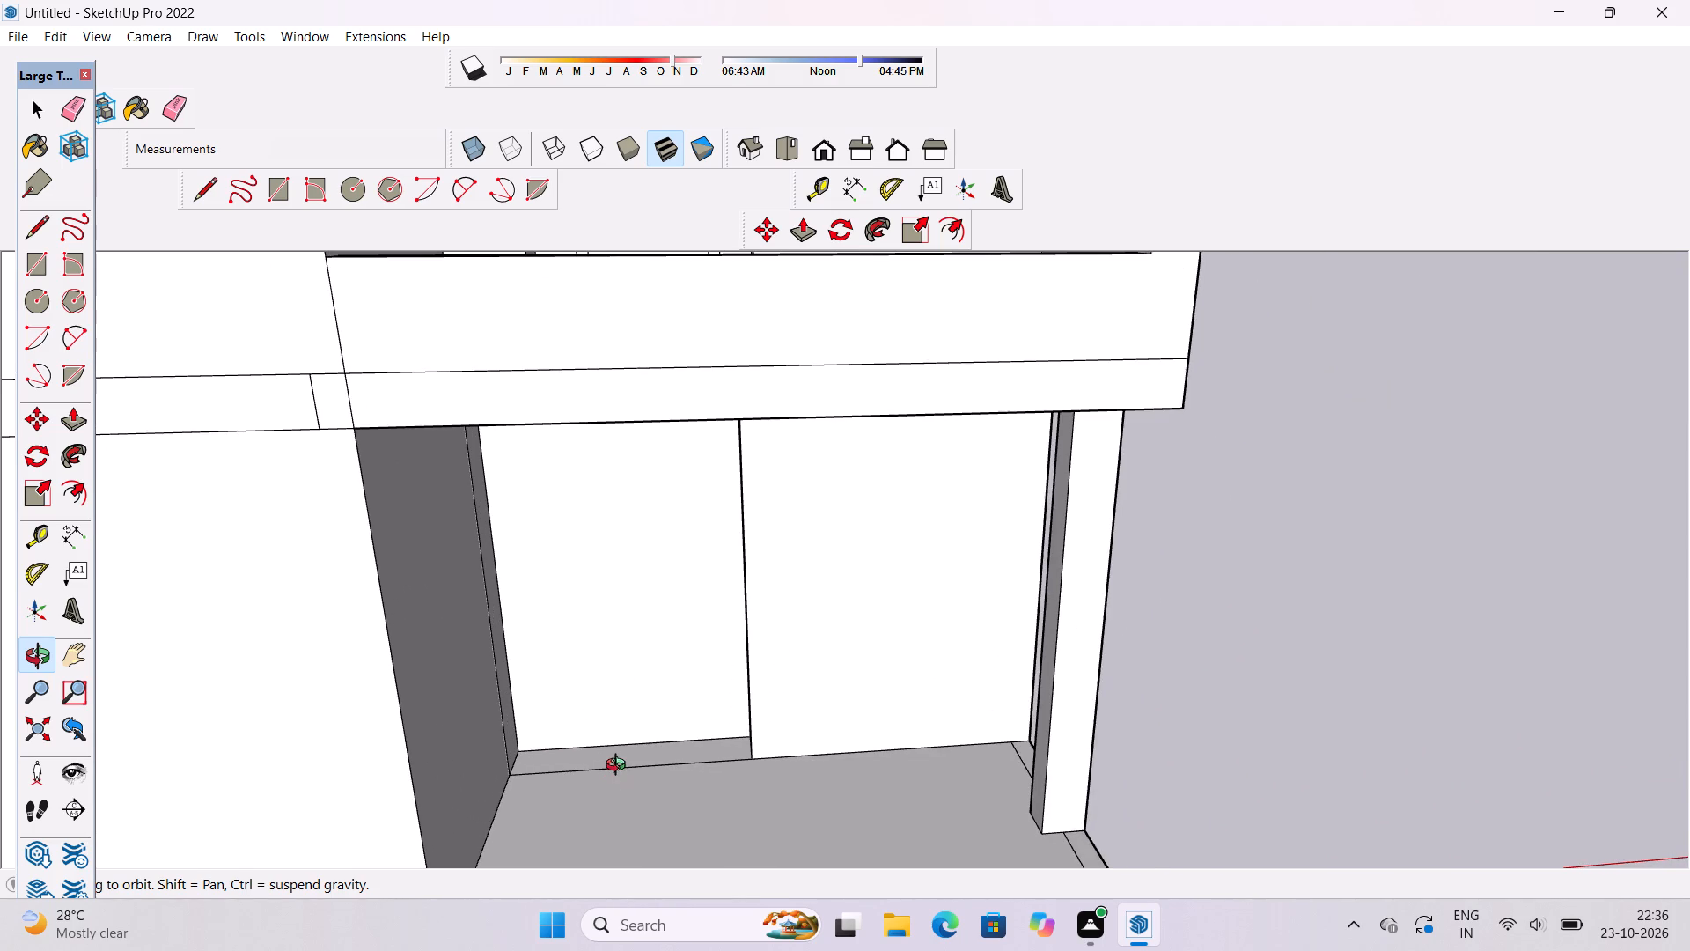
key("p")
scroll(636, 749, "up", 4)
left_click(630, 753)
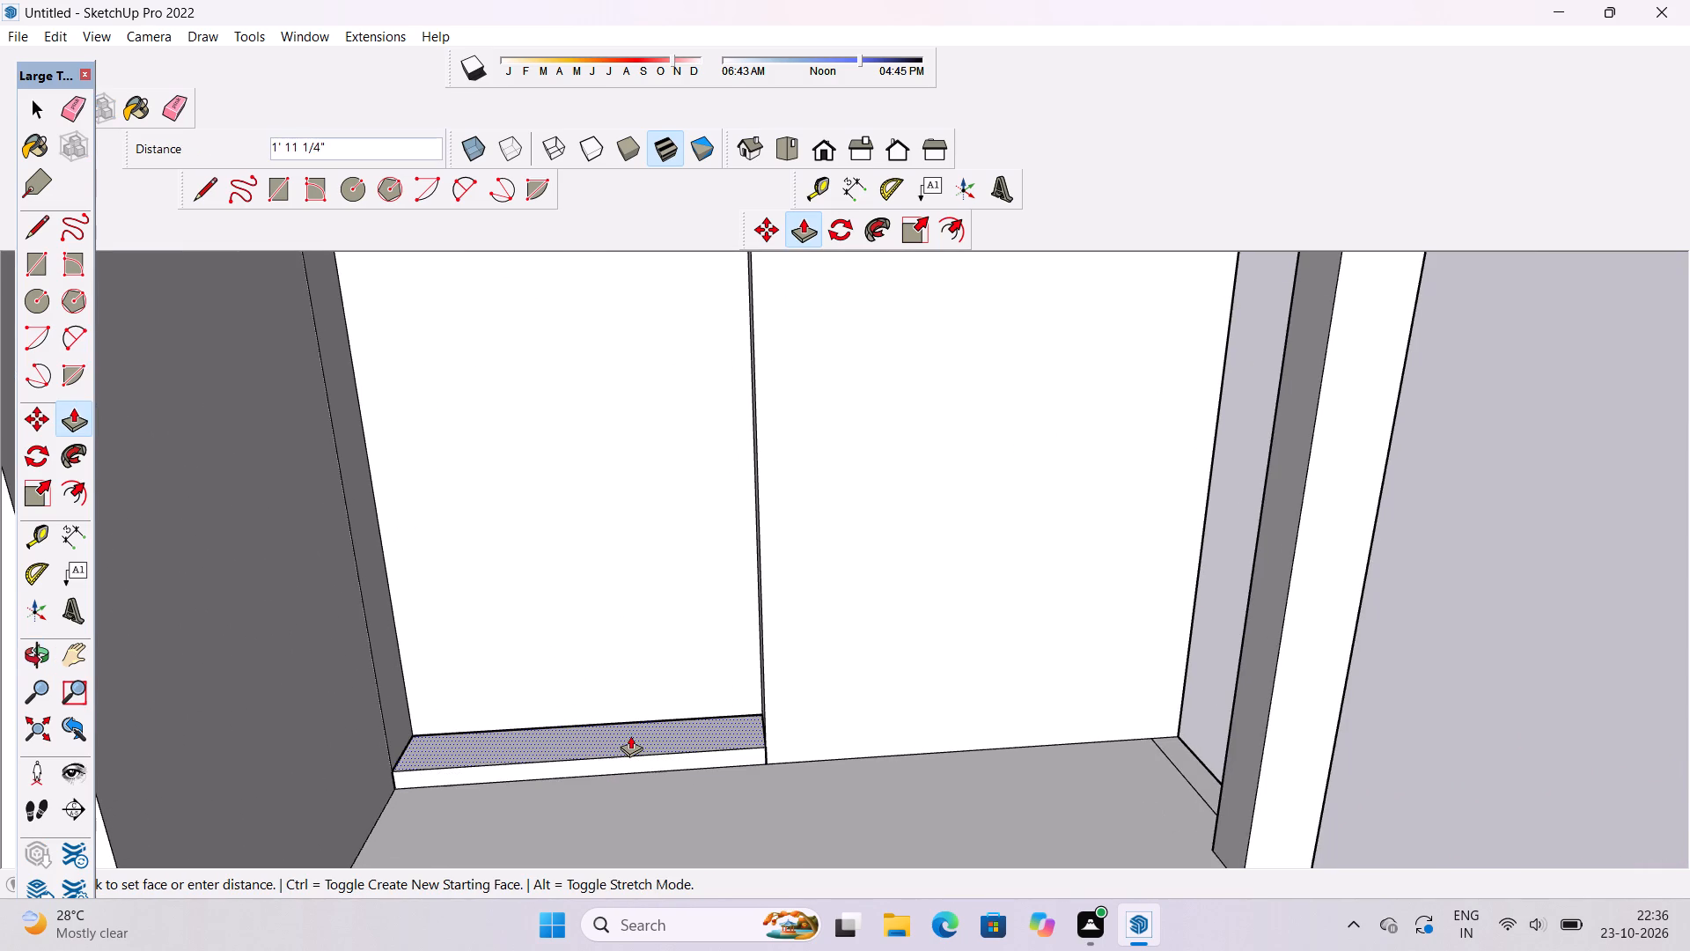
scroll(630, 735, "down", 4)
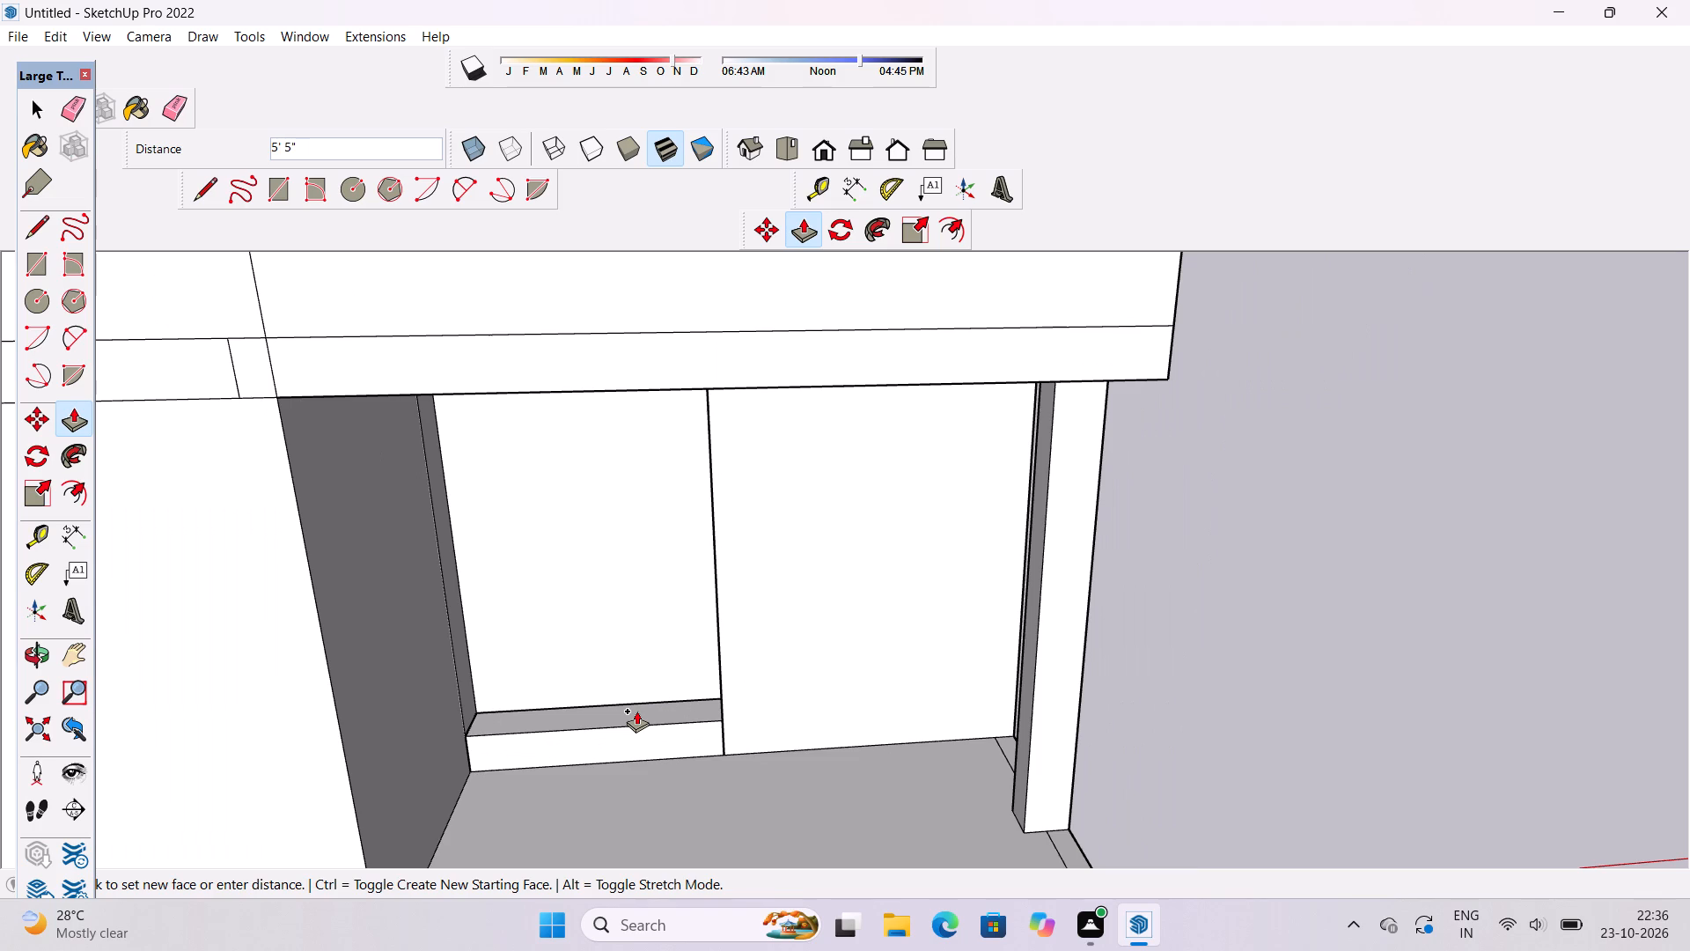
scroll(636, 711, "up", 1)
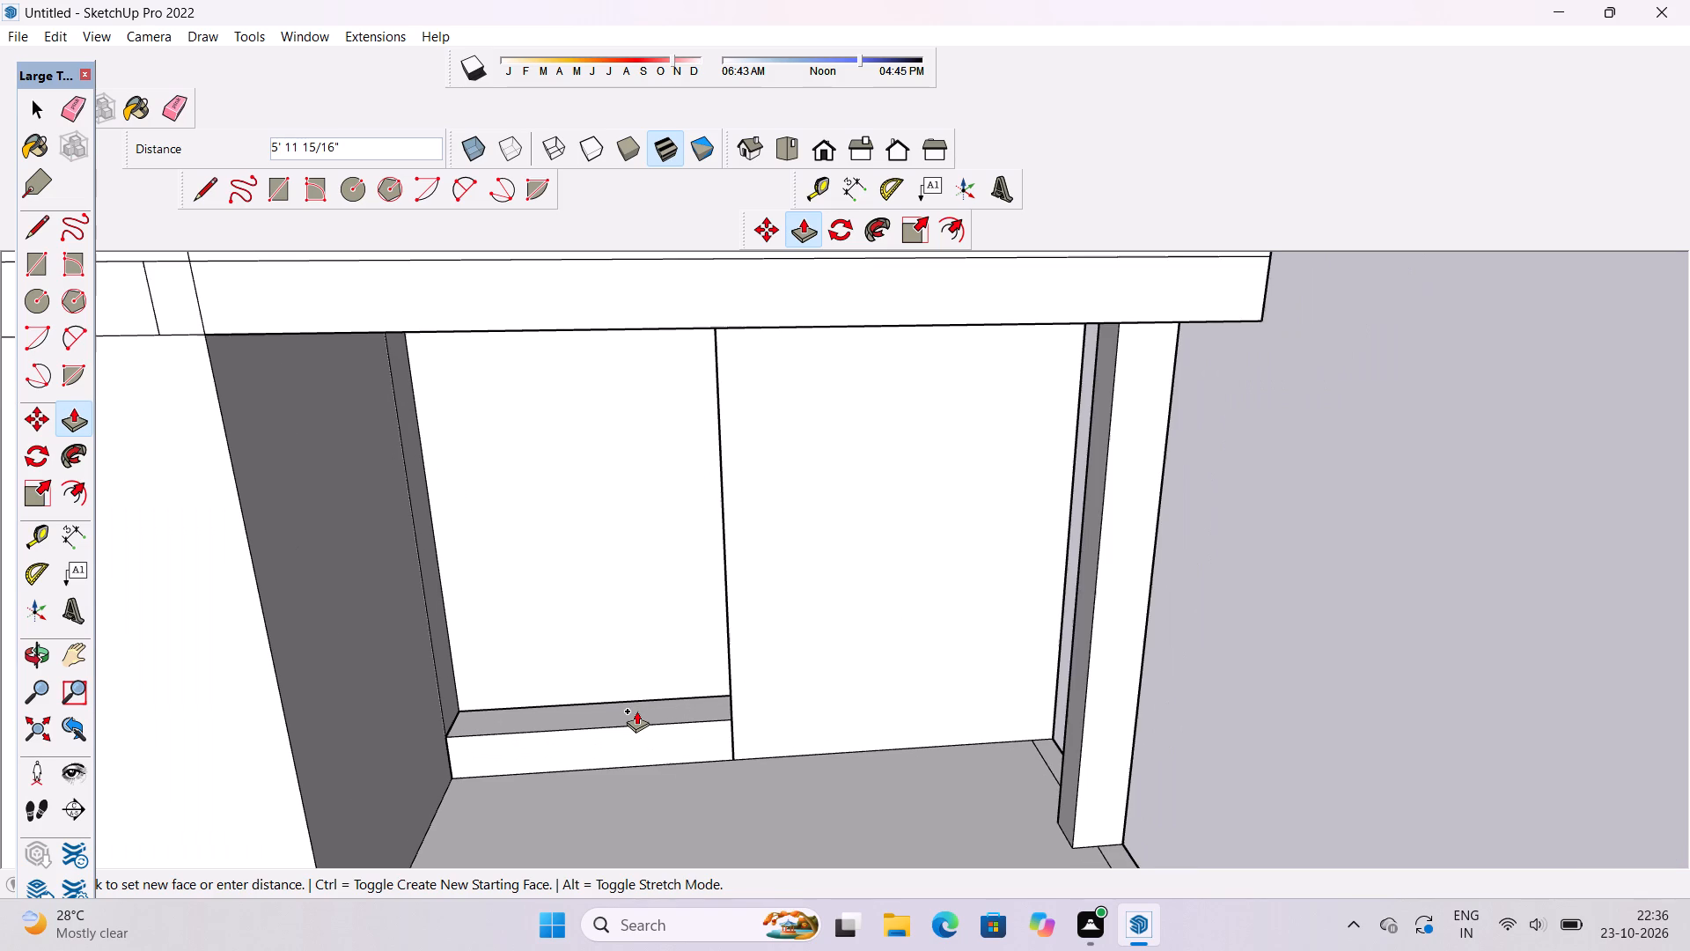
scroll(636, 711, "down", 2)
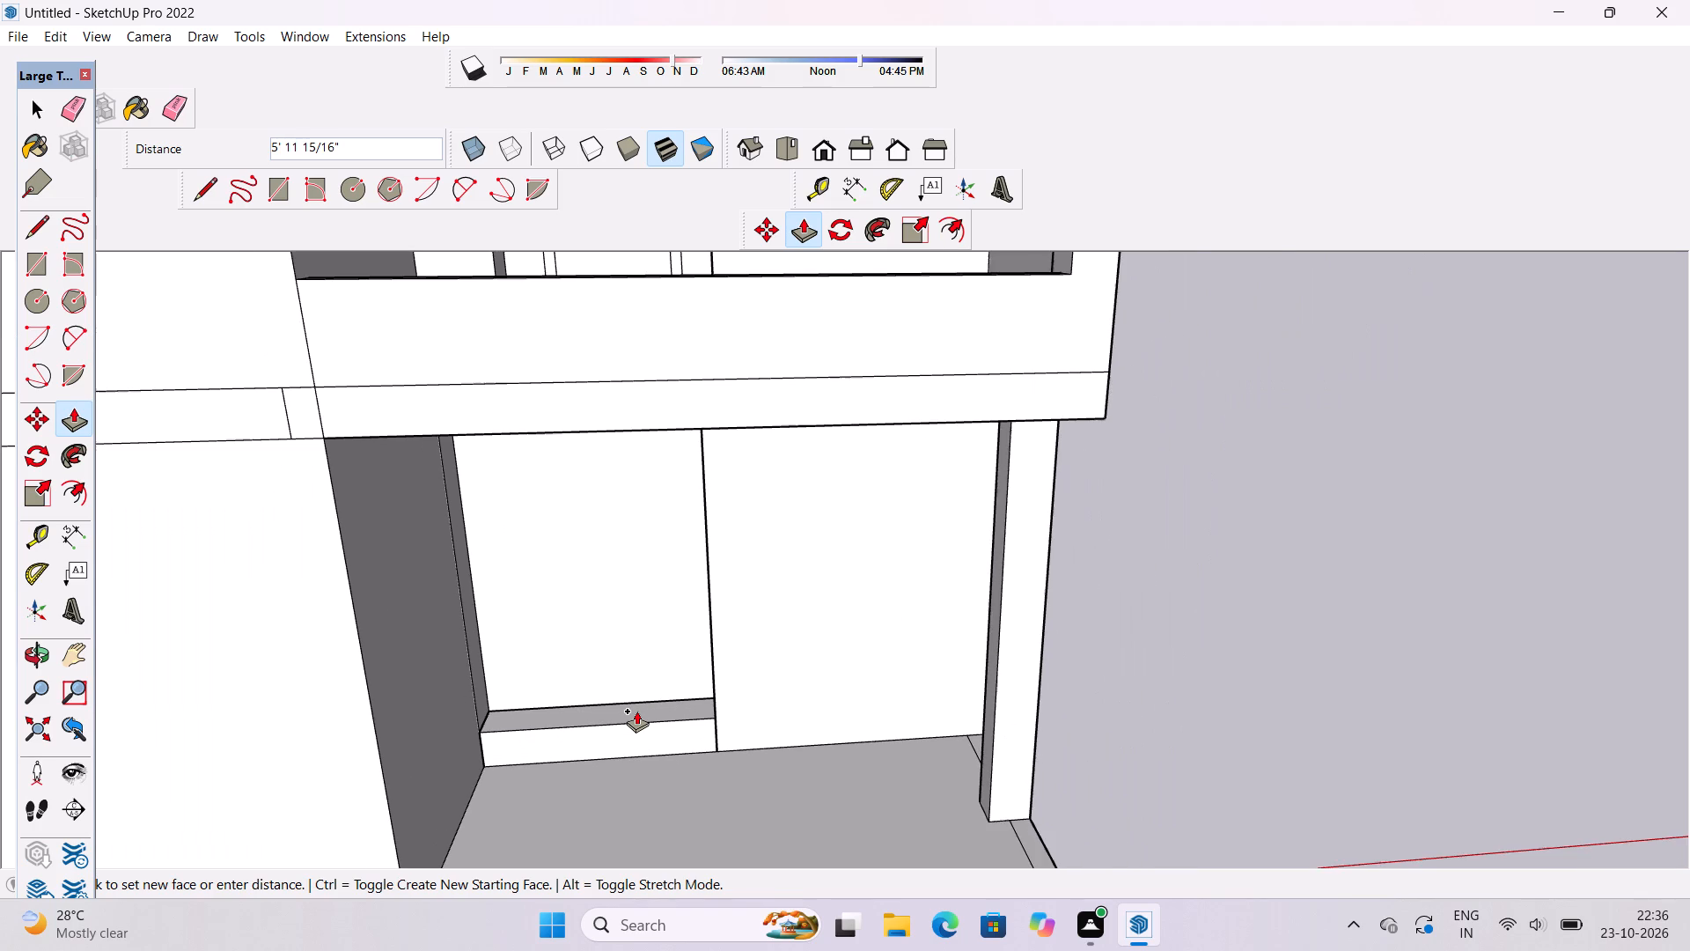
scroll(636, 711, "up", 1)
key("slash")
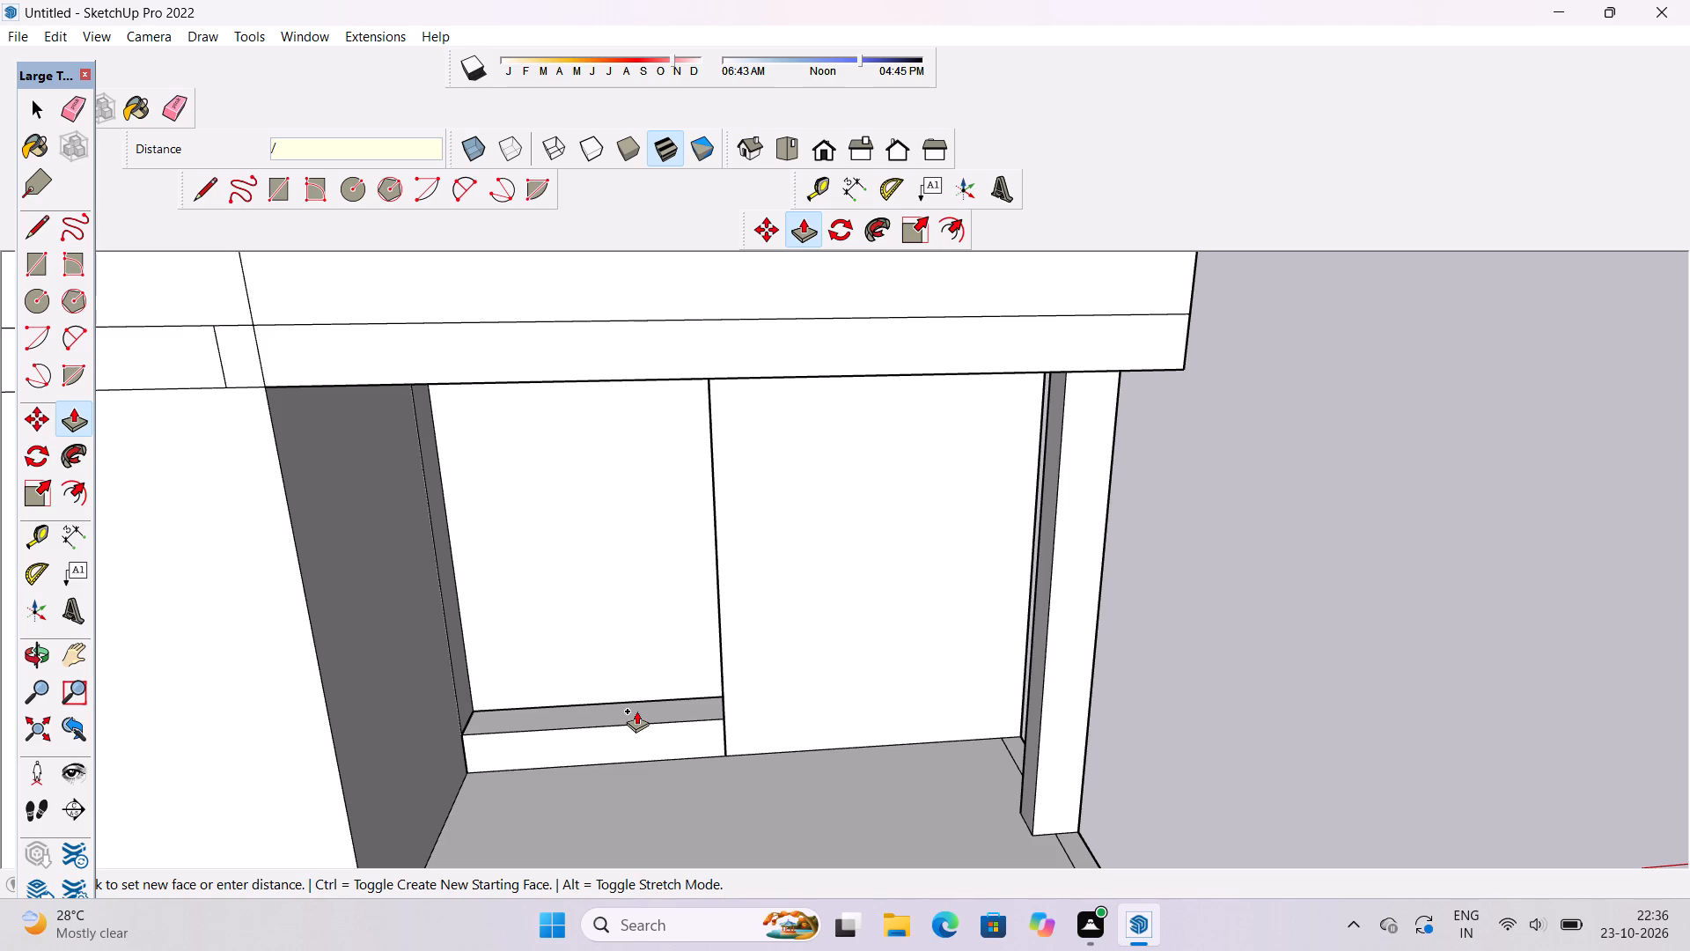
scroll(636, 711, "down", 3)
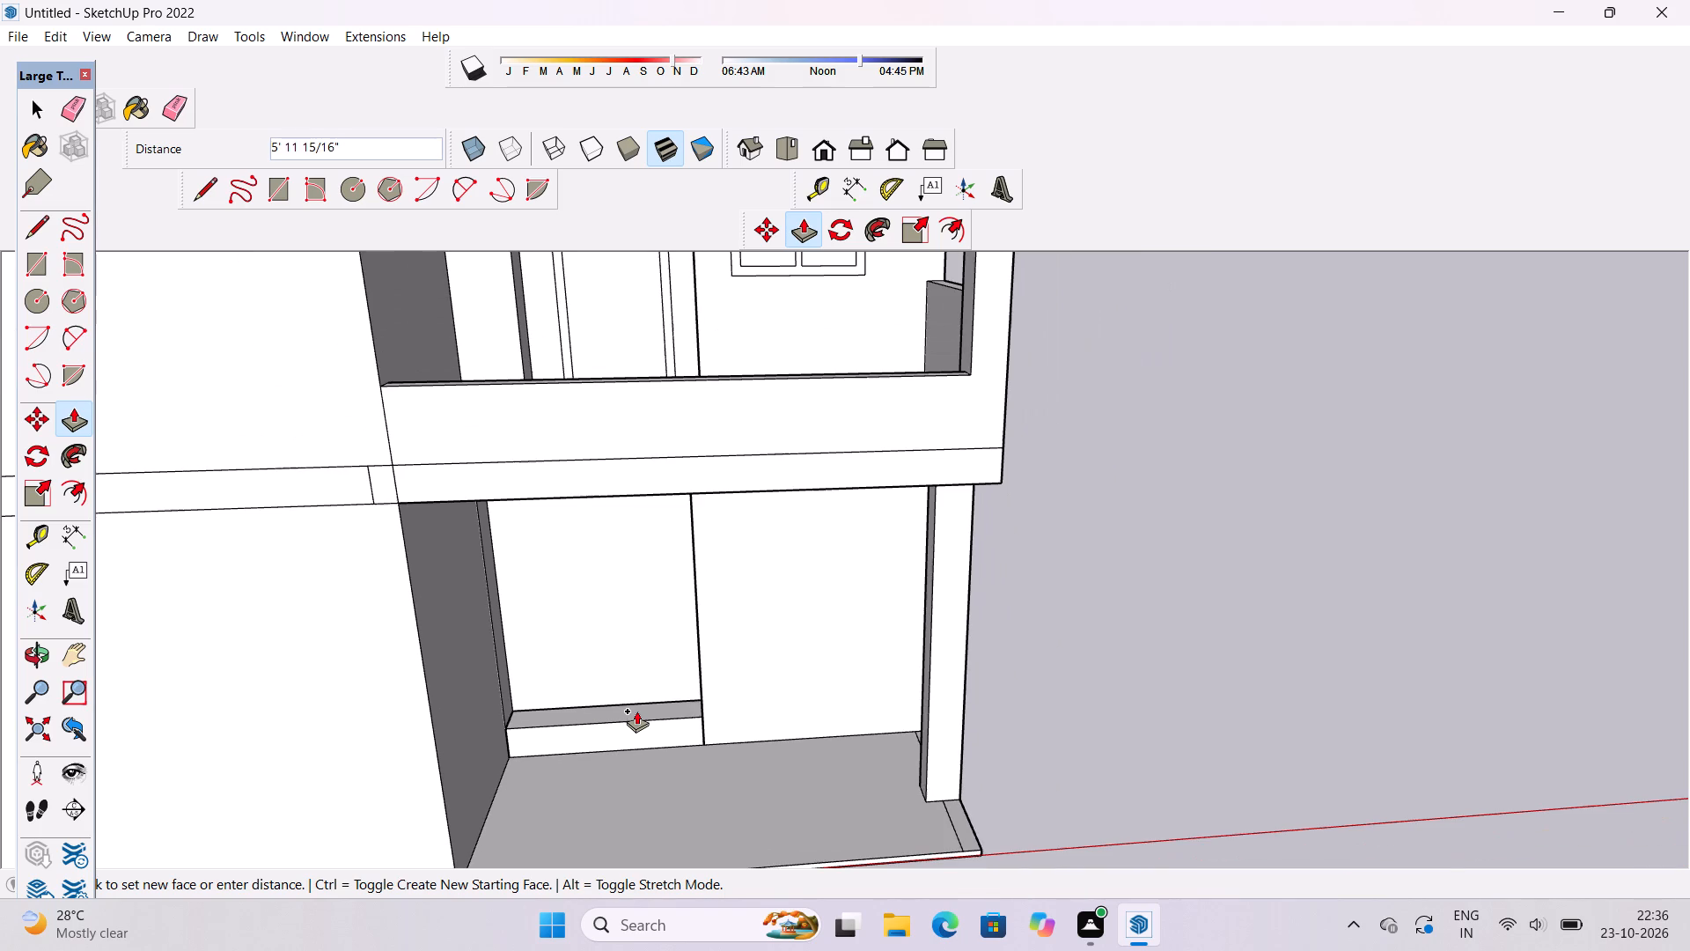
scroll(650, 723, "up", 1)
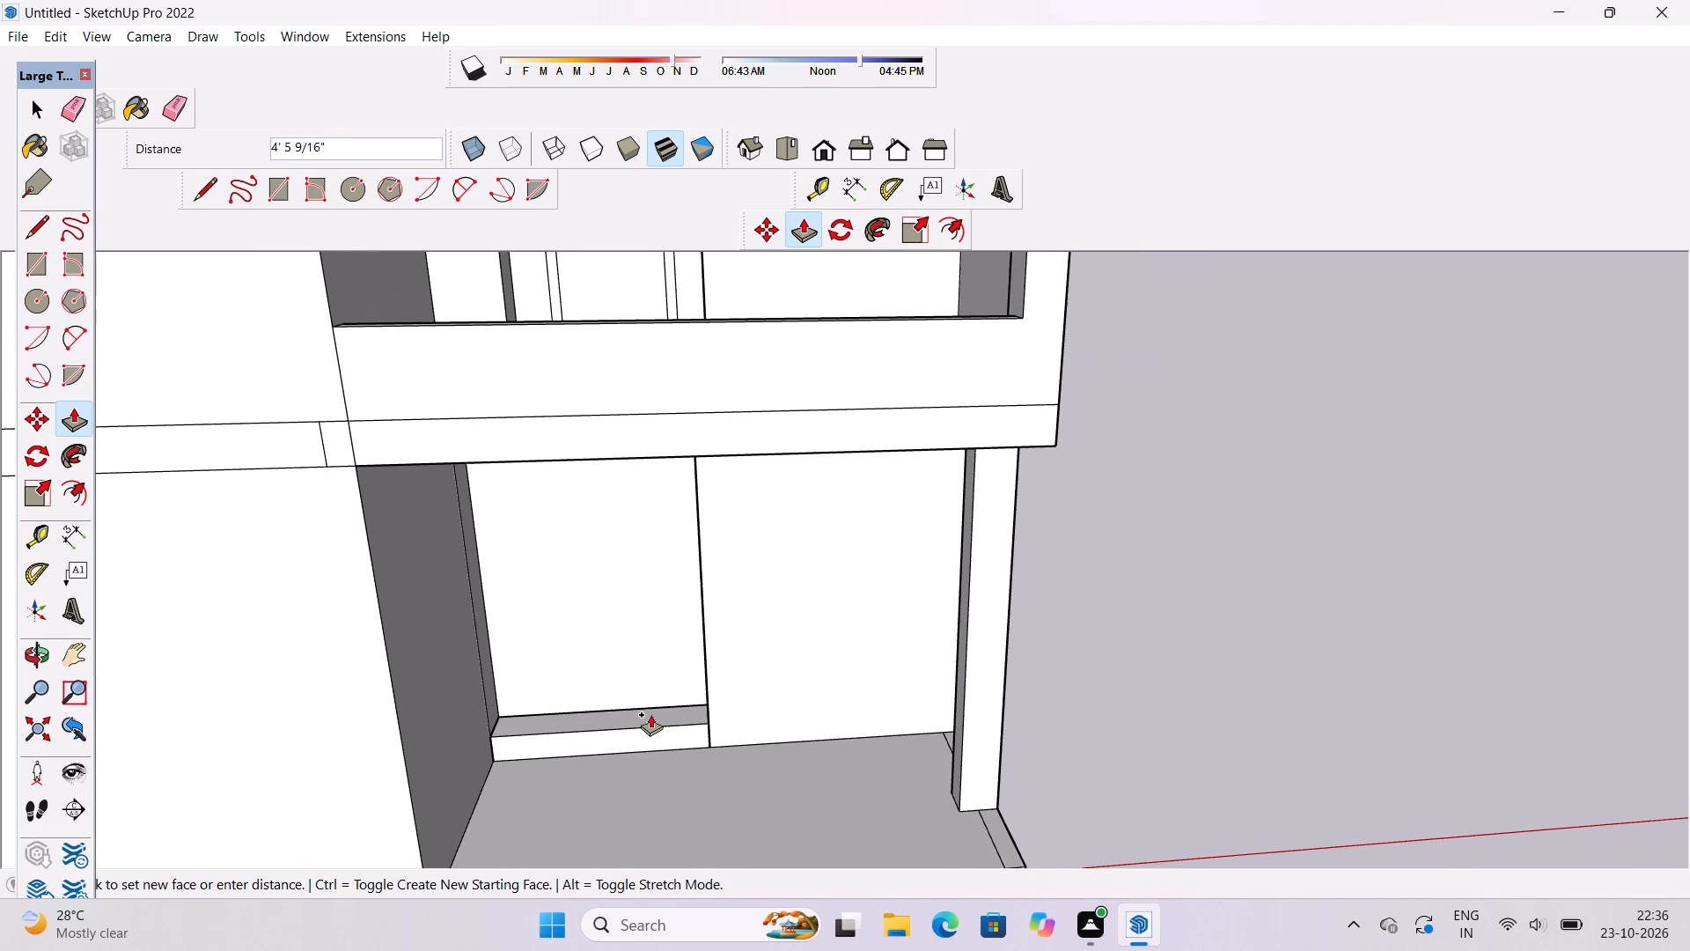
type("4'")
key("Return")
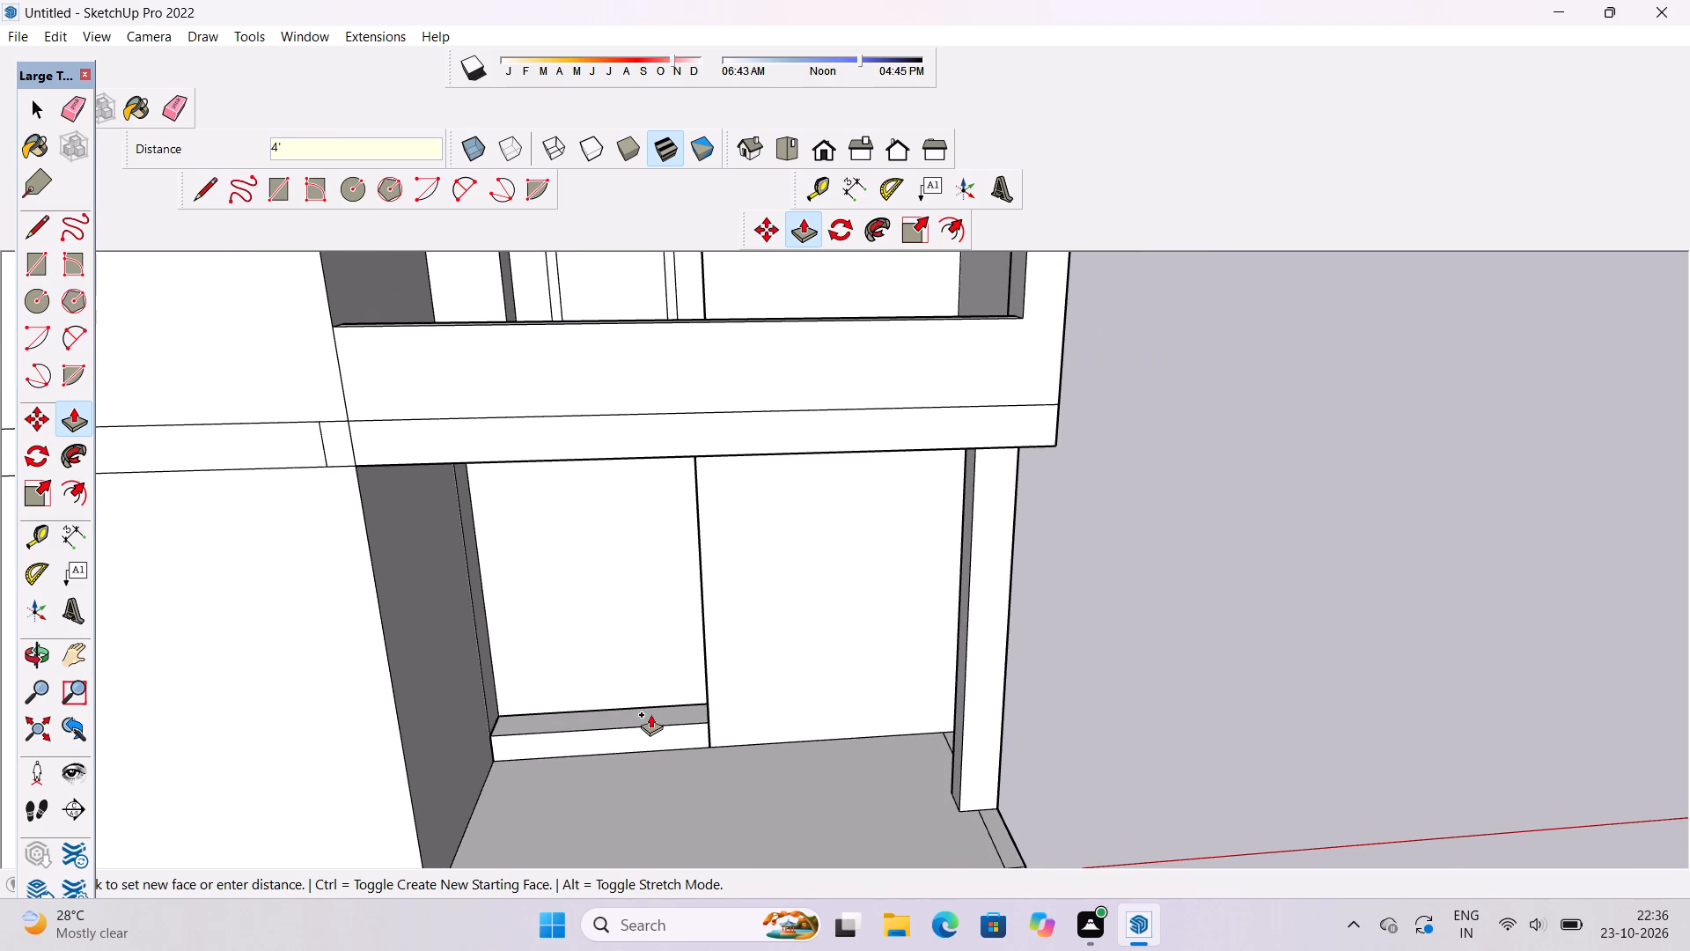
Examine the raised floor strip in the ground-floor recess against the door and window wall of the storey above.
key("o")
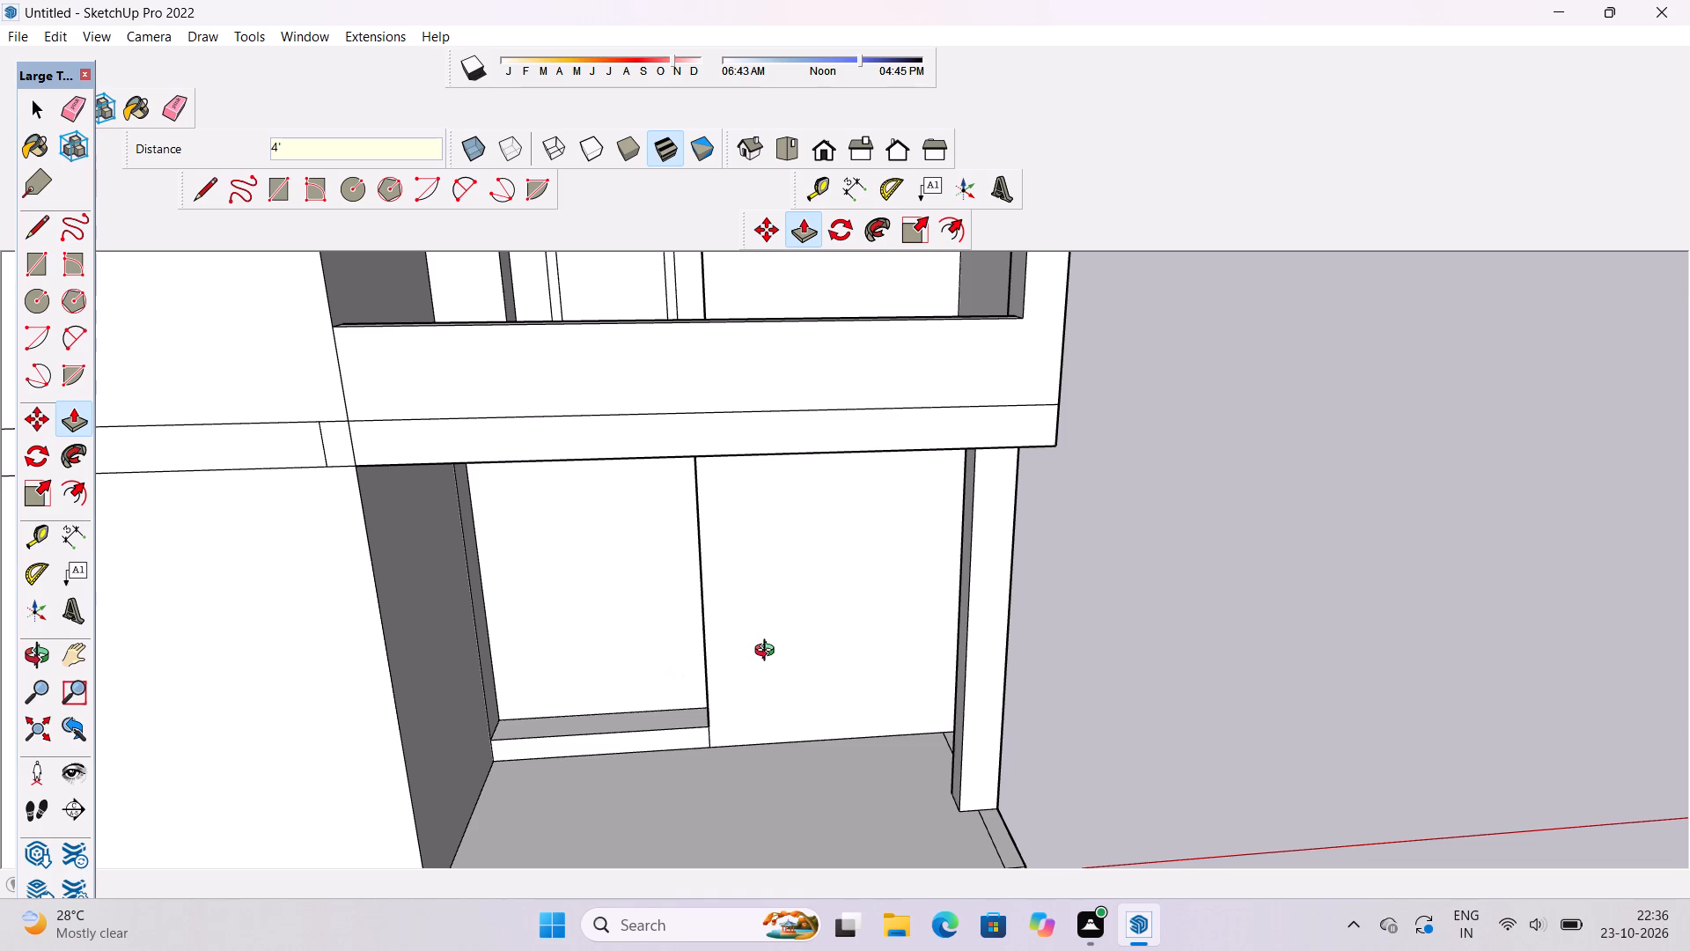
scroll(775, 654, "down", 2)
left_click_drag(767, 670, 804, 729, "shift")
scroll(764, 675, "down", 6)
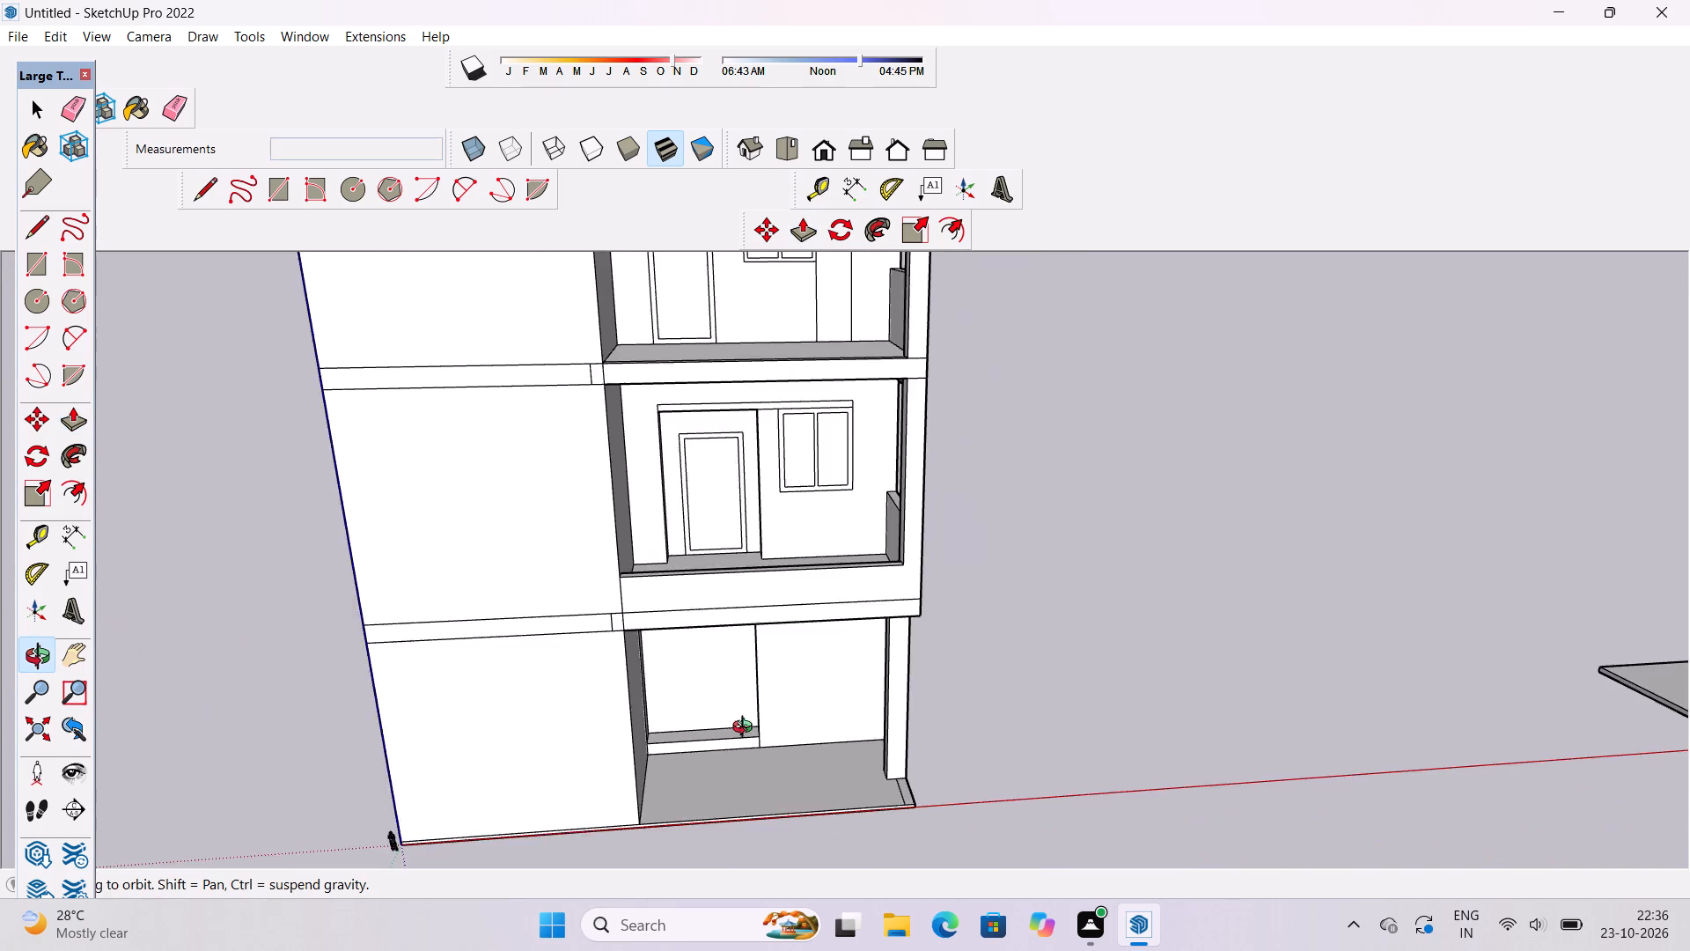
left_click_drag(746, 729, 712, 703)
scroll(697, 719, "up", 7)
scroll(697, 719, "down", 2)
scroll(697, 719, "up", 3)
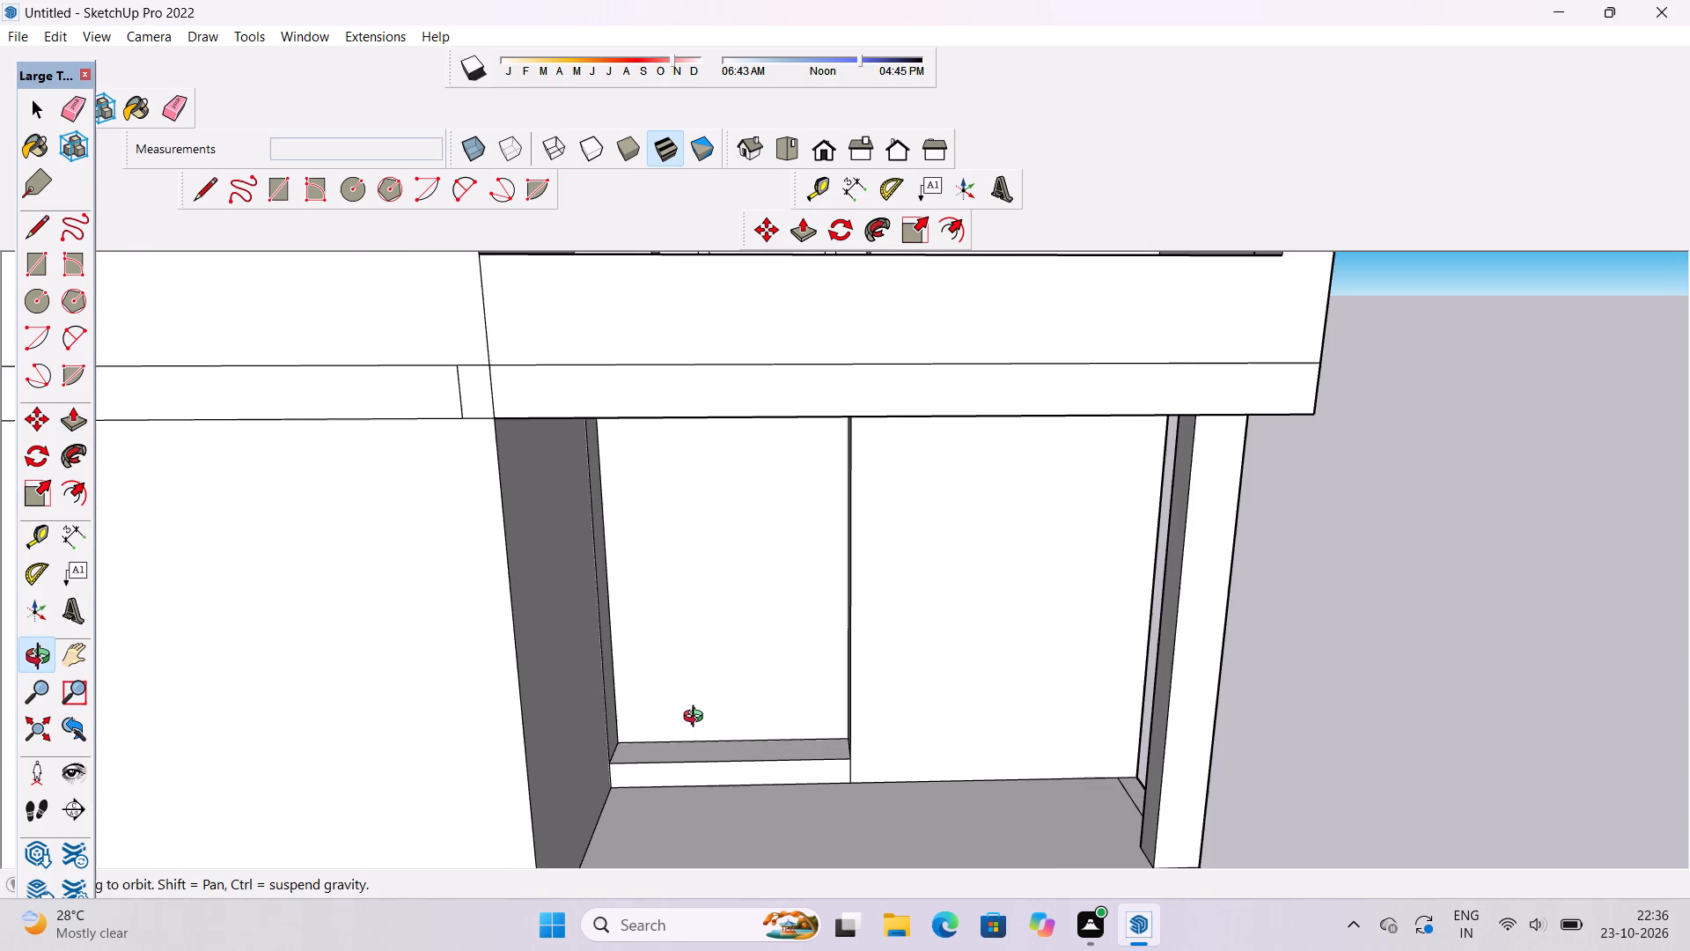
scroll(697, 719, "down", 2)
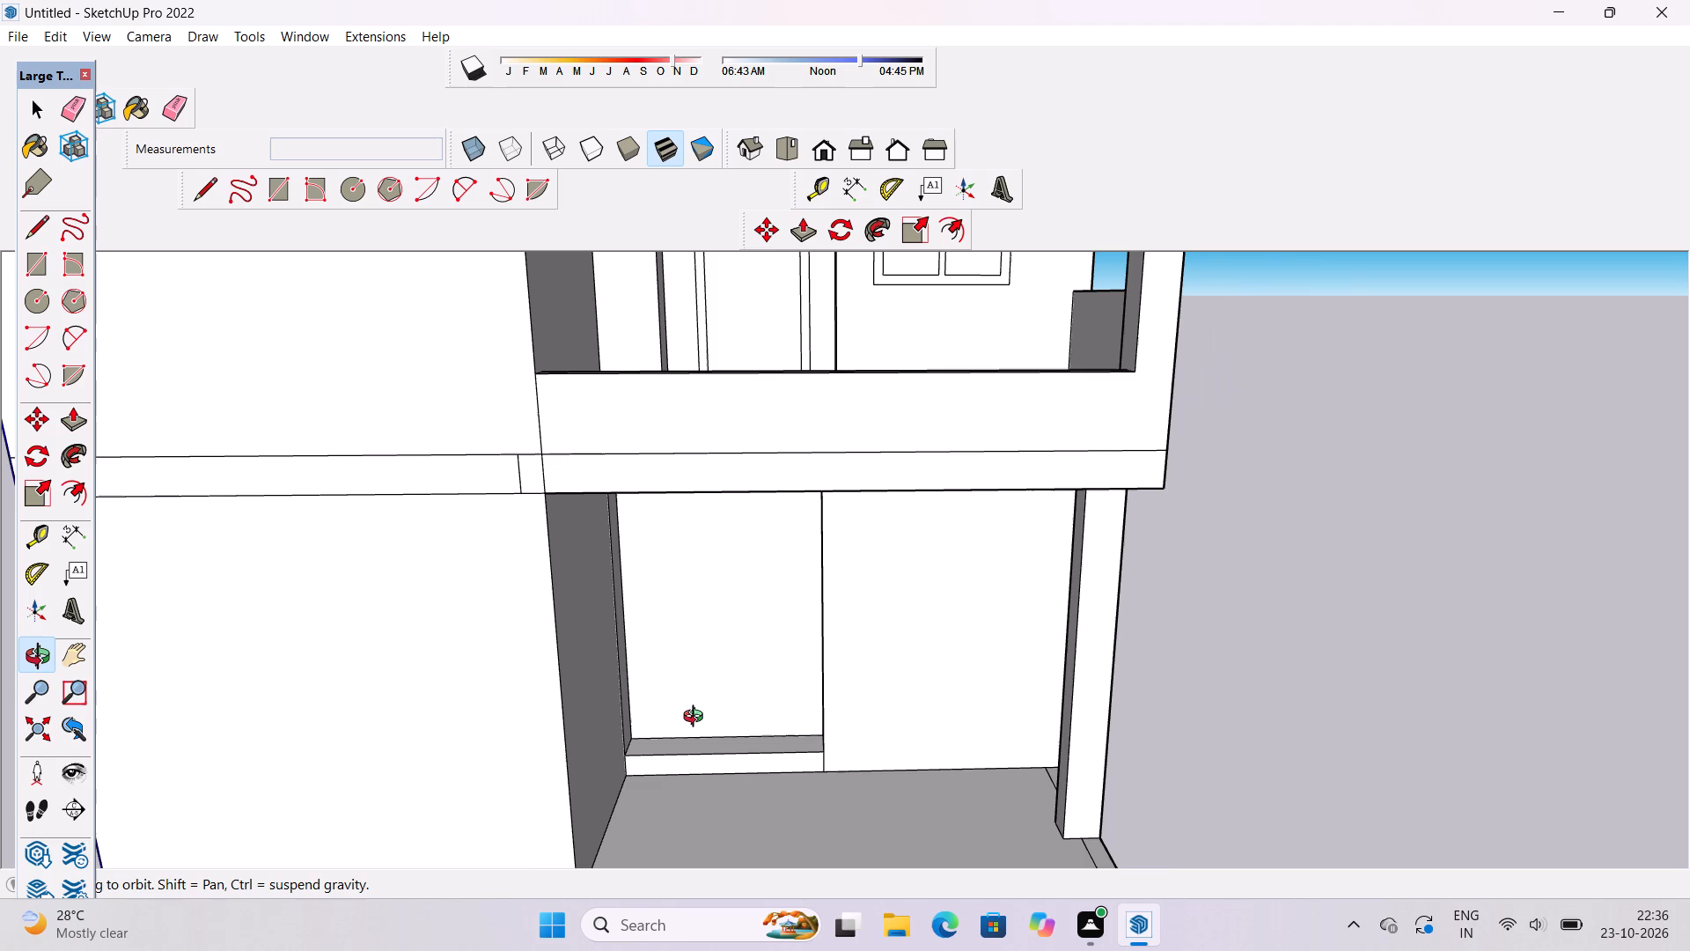
scroll(697, 719, "down", 2)
scroll(697, 719, "up", 4)
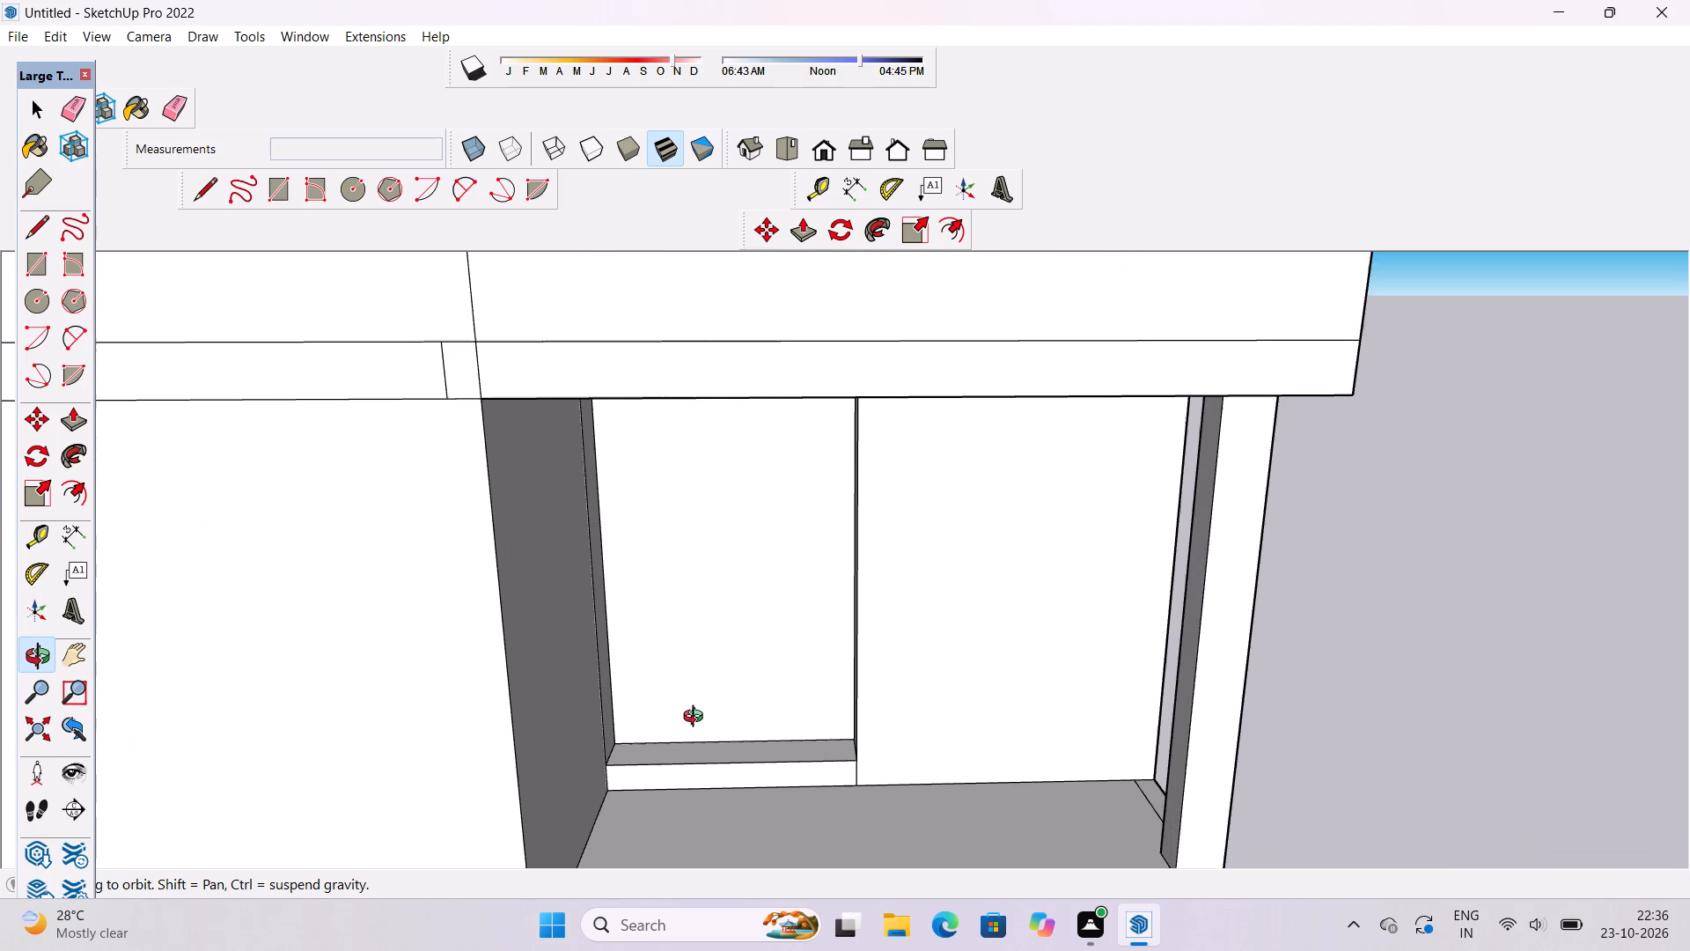
scroll(697, 719, "down", 3)
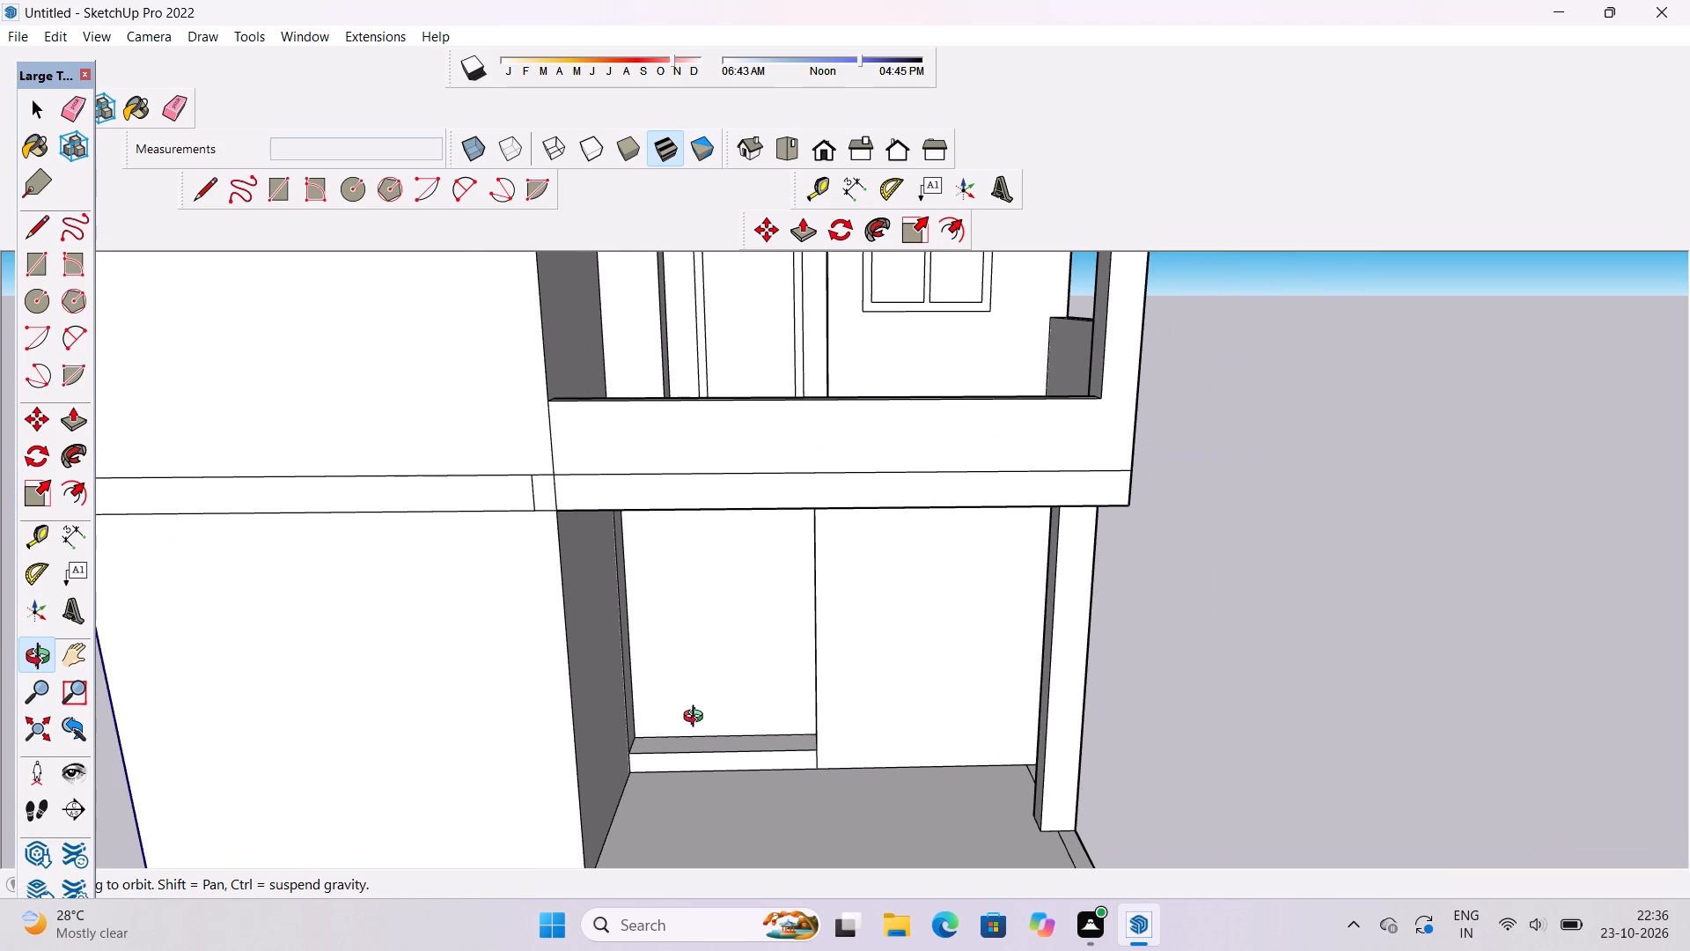
scroll(697, 719, "down", 1)
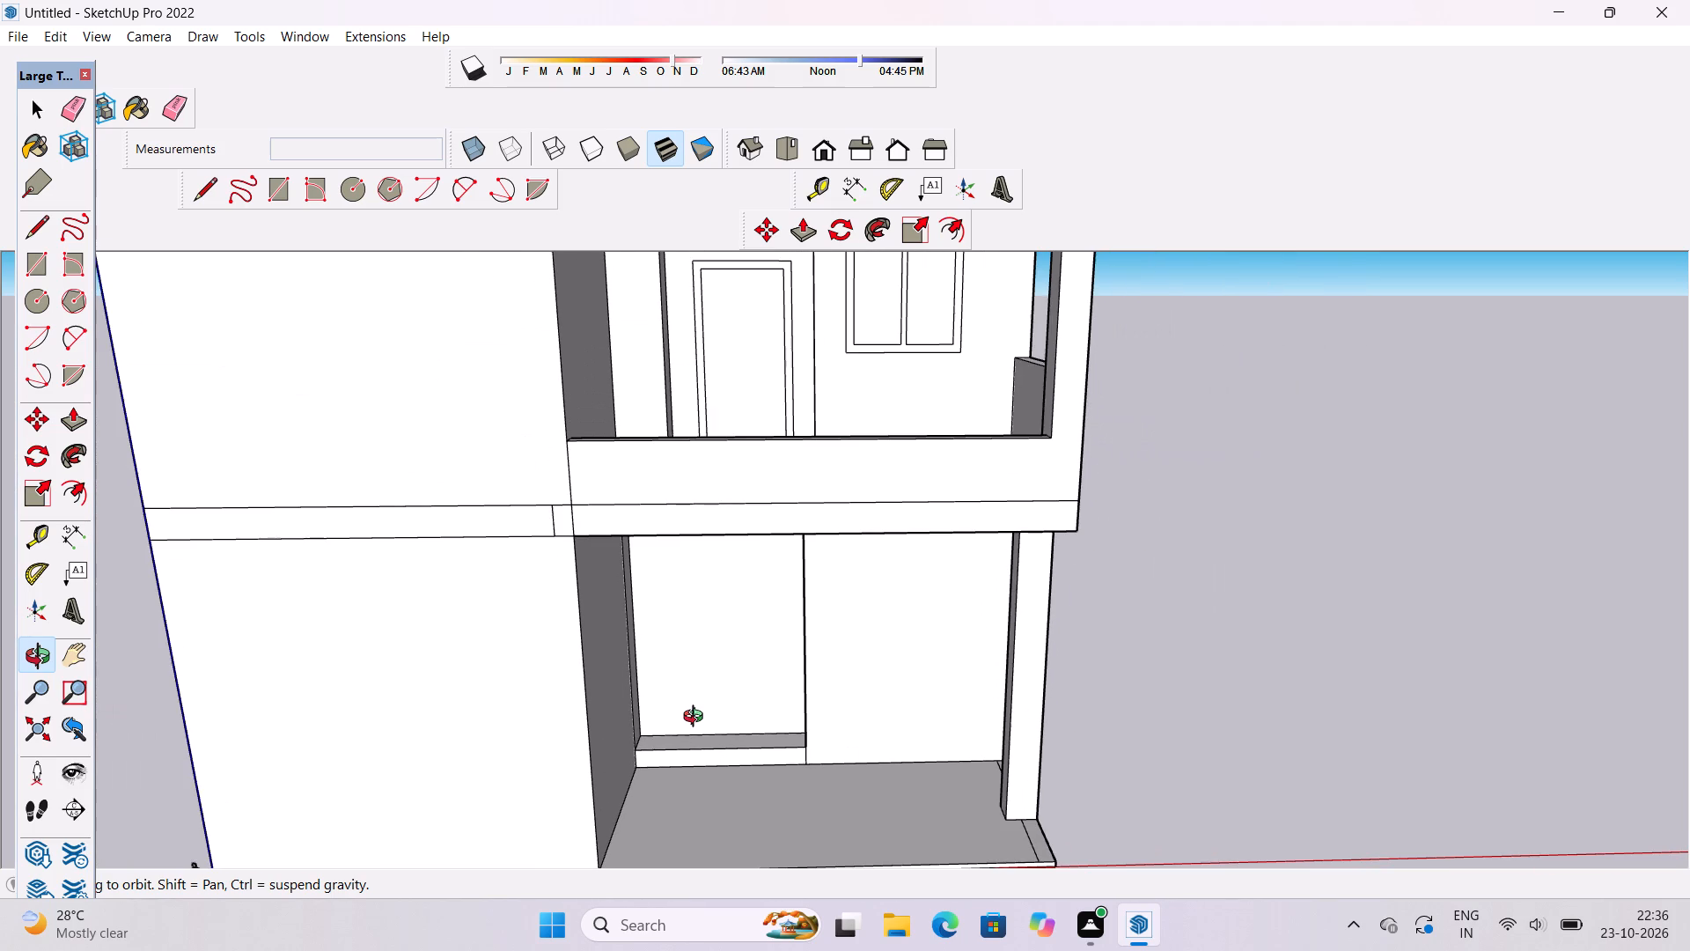
scroll(697, 719, "down", 6)
Erase the vertical edge on the ground-floor side wall where the recess begins, above the raised floor strip.
left_click_drag(691, 736, 716, 696, "shift")
scroll(748, 662, "up", 5)
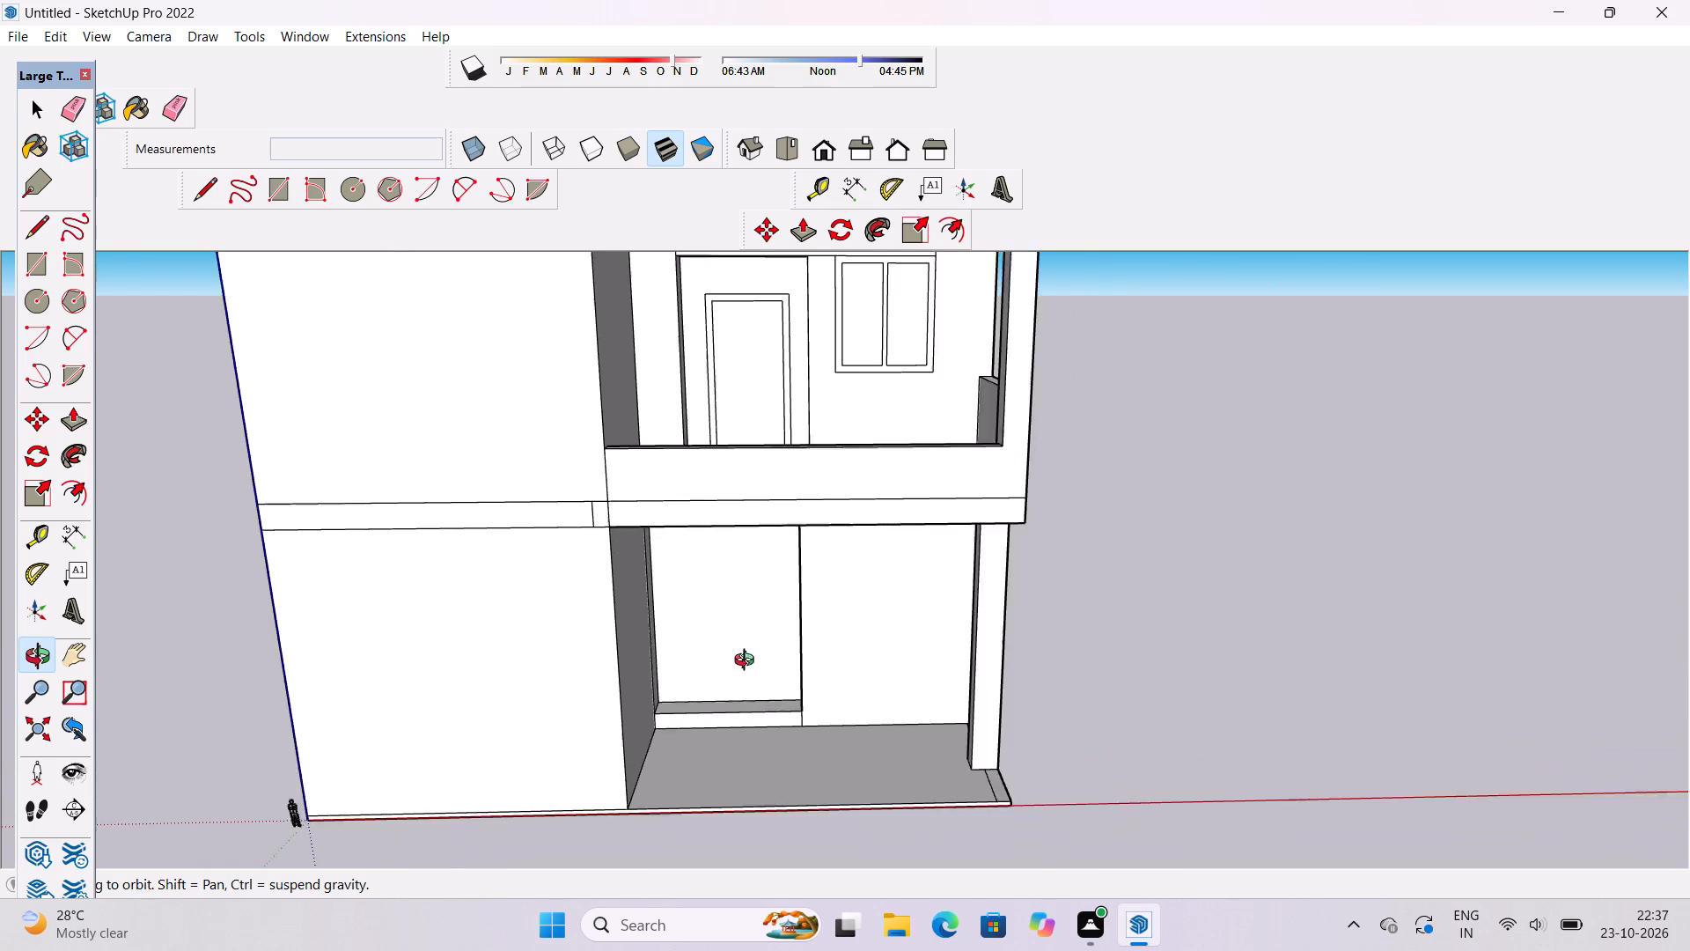
left_click_drag(739, 674, 735, 716, "shift")
left_click_drag(732, 754, 750, 660)
scroll(697, 688, "up", 3)
left_click_drag(744, 680, 608, 721)
scroll(614, 720, "down", 2)
left_click_drag(624, 754, 655, 790)
scroll(623, 778, "up", 1)
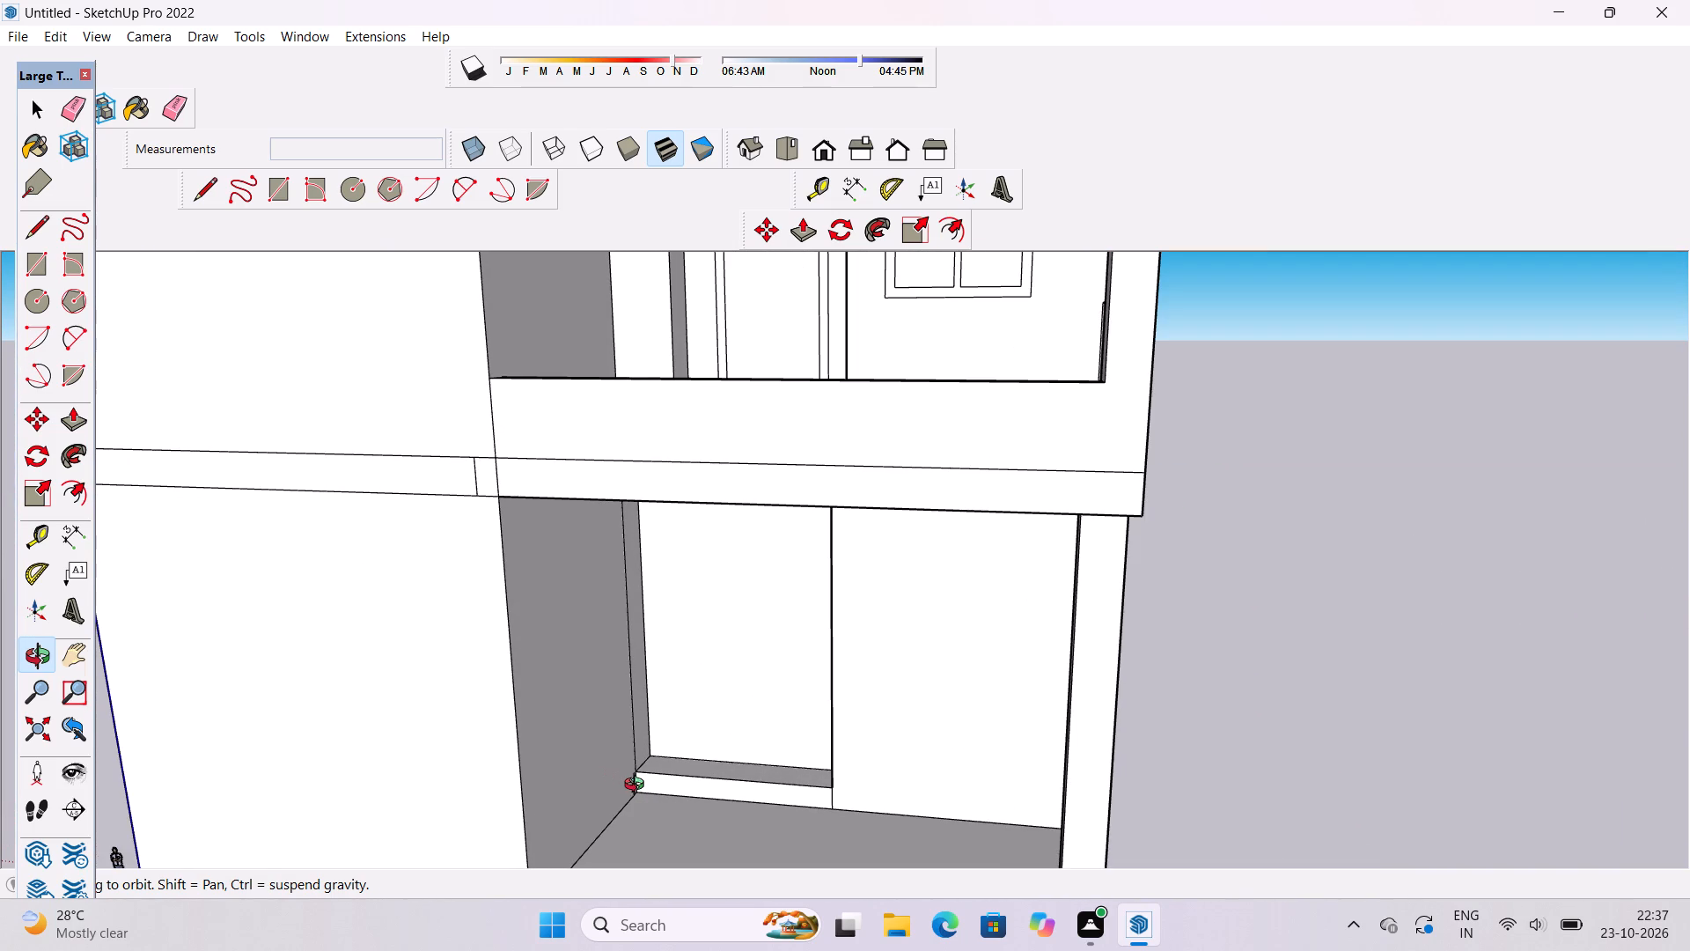
scroll(638, 789, "up", 2)
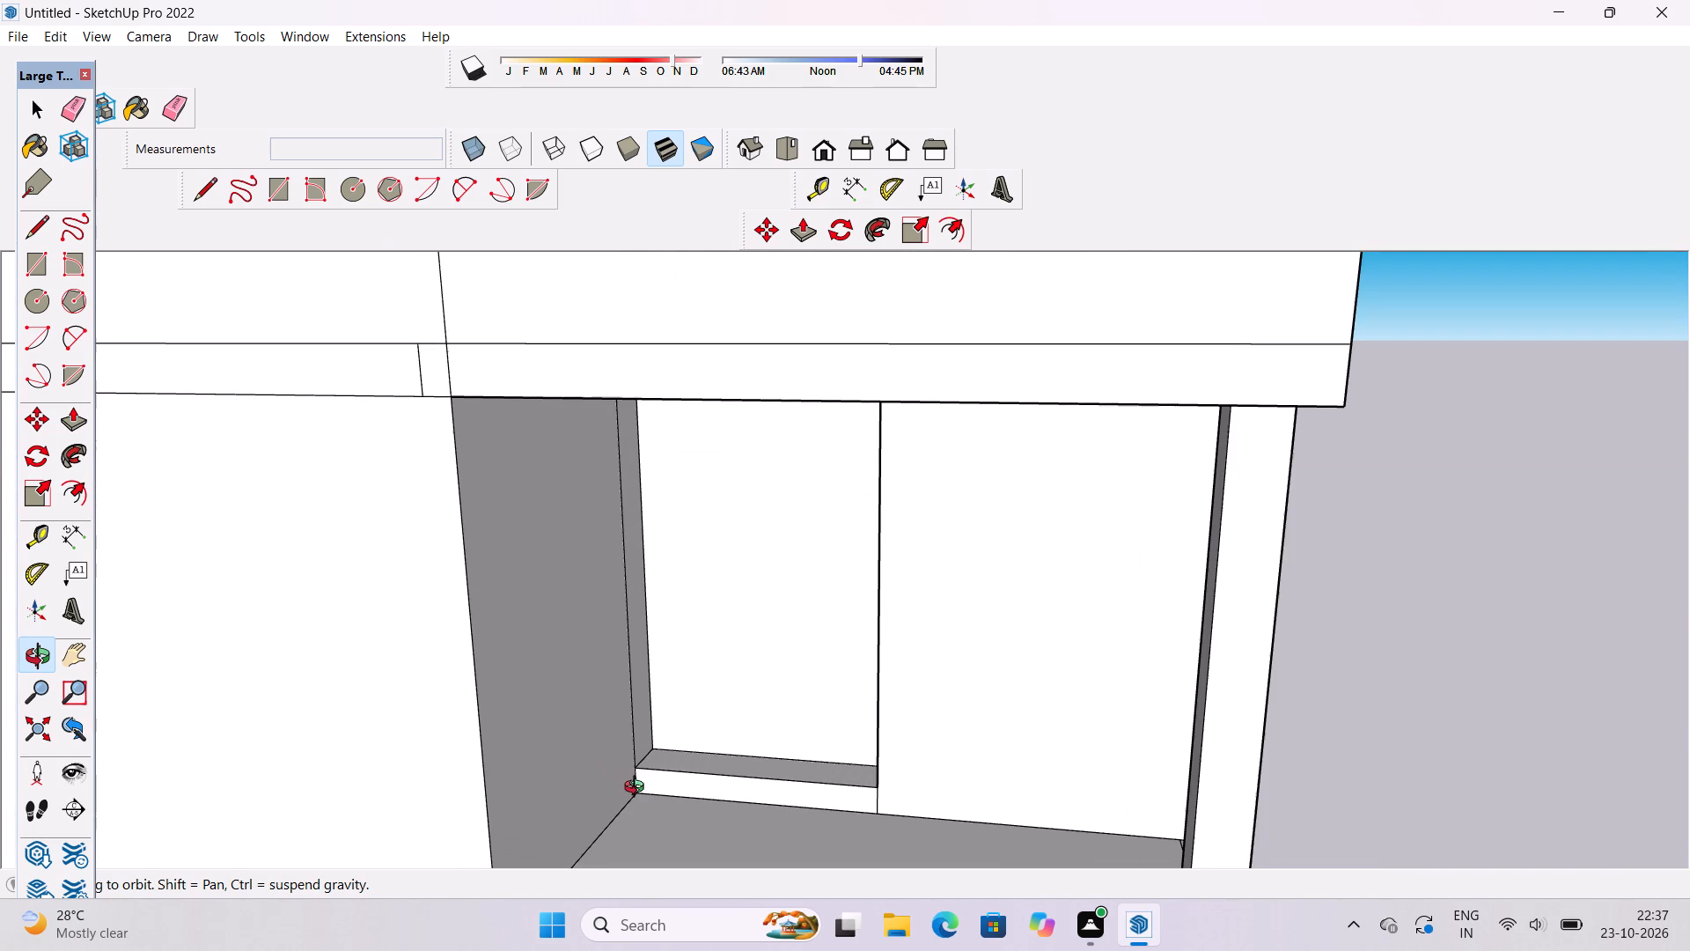
scroll(647, 762, "down", 4)
left_click_drag(654, 781, 654, 685)
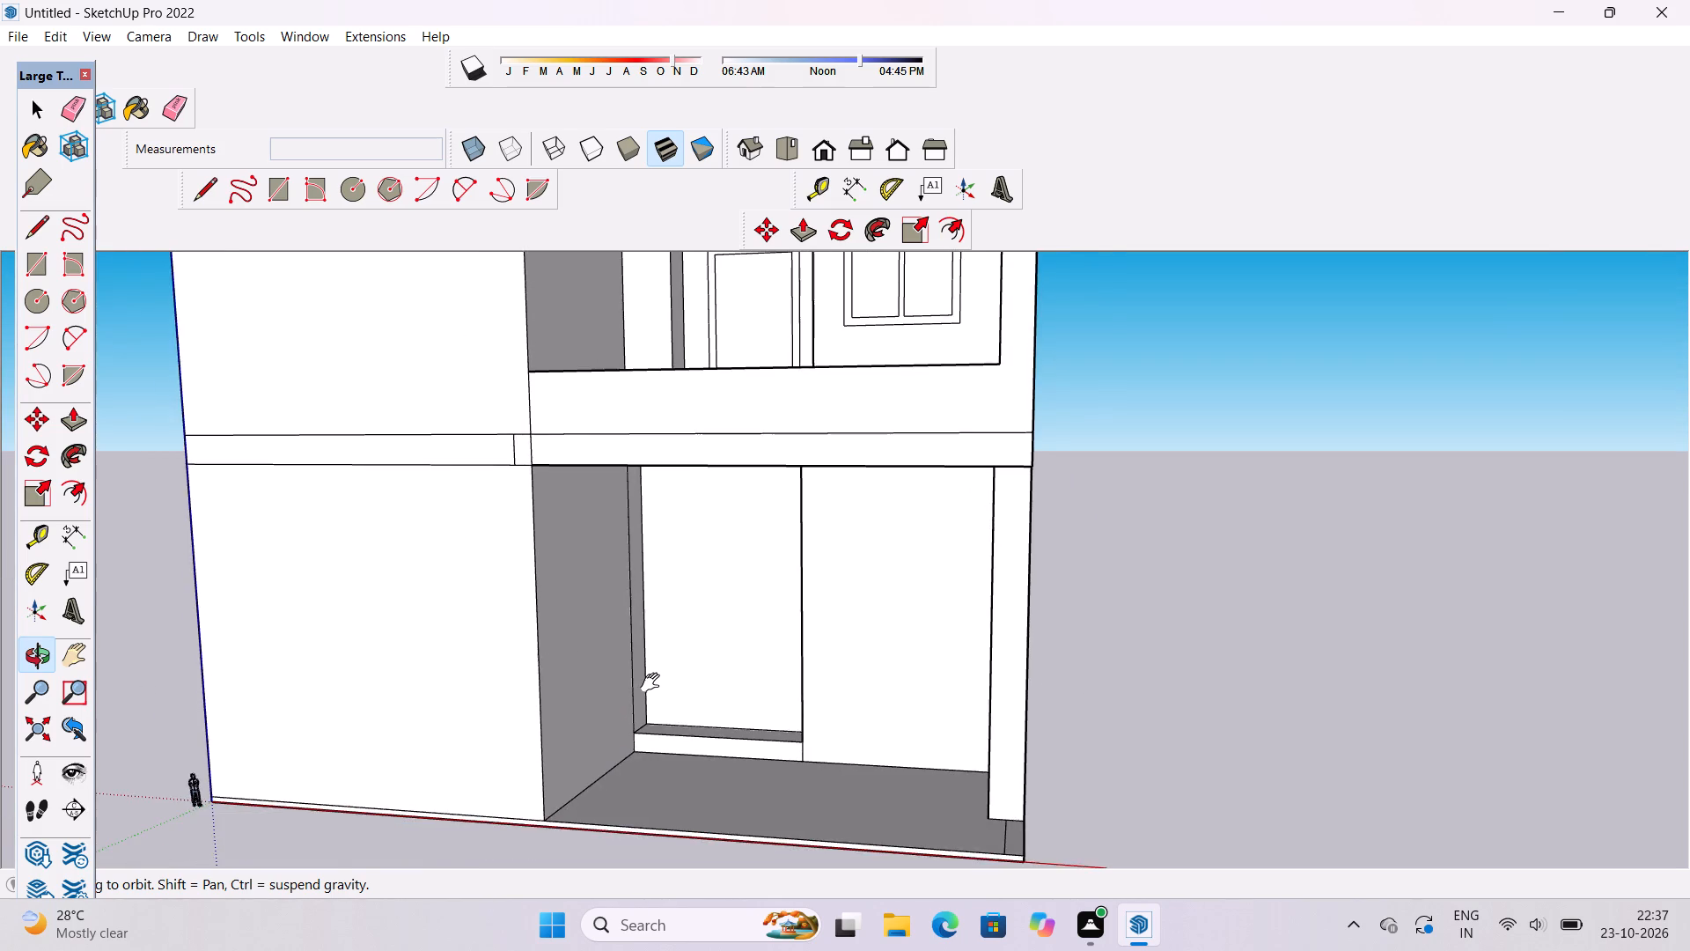
scroll(644, 655, "down", 4, "shift")
left_click_drag(621, 697, 636, 569)
scroll(617, 660, "up", 3)
left_click_drag(617, 660, 650, 742)
left_click_drag(650, 741, 646, 718, "shift")
left_click_drag(646, 718, 601, 759)
scroll(658, 641, "up", 4)
left_click_drag(658, 641, 669, 670, "shift")
left_click_drag(647, 675, 603, 690)
key("e")
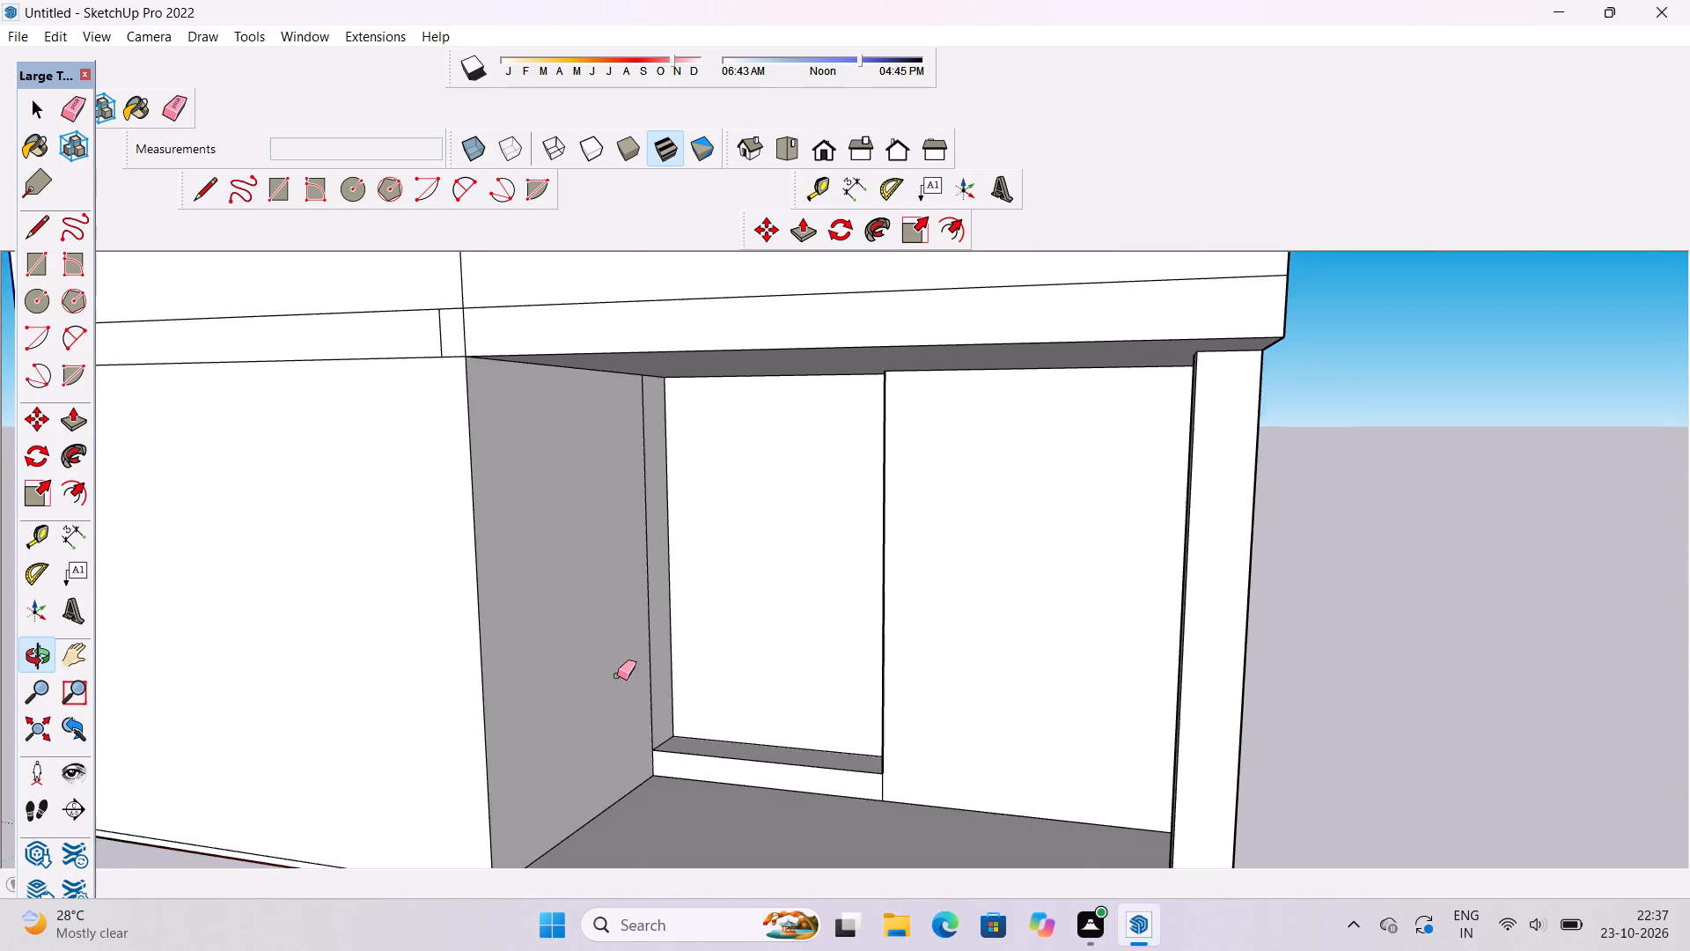
scroll(625, 673, "up", 5)
left_click_drag(671, 604, 651, 629)
Examine the ground-floor recess, raised strip and side wall from the front, comparing them with the storey above.
scroll(687, 626, "down", 5)
key("o")
scroll(732, 596, "down", 5)
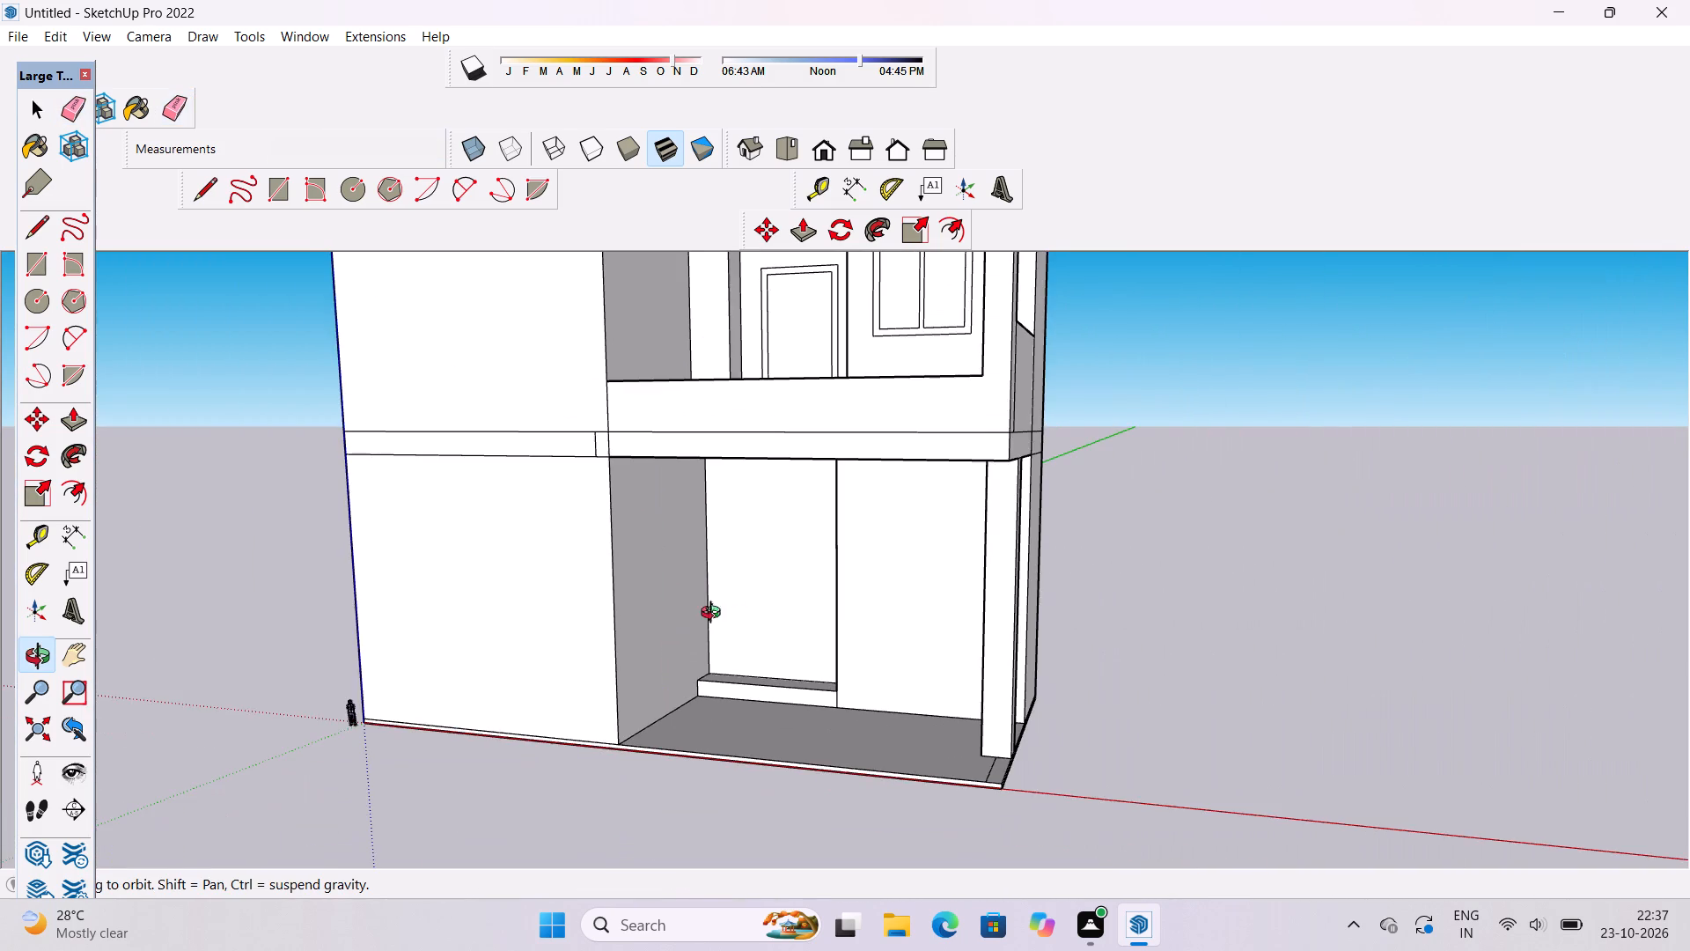
left_click_drag(671, 634, 754, 650)
left_click_drag(709, 675, 716, 645, "shift")
left_click_drag(718, 645, 747, 666)
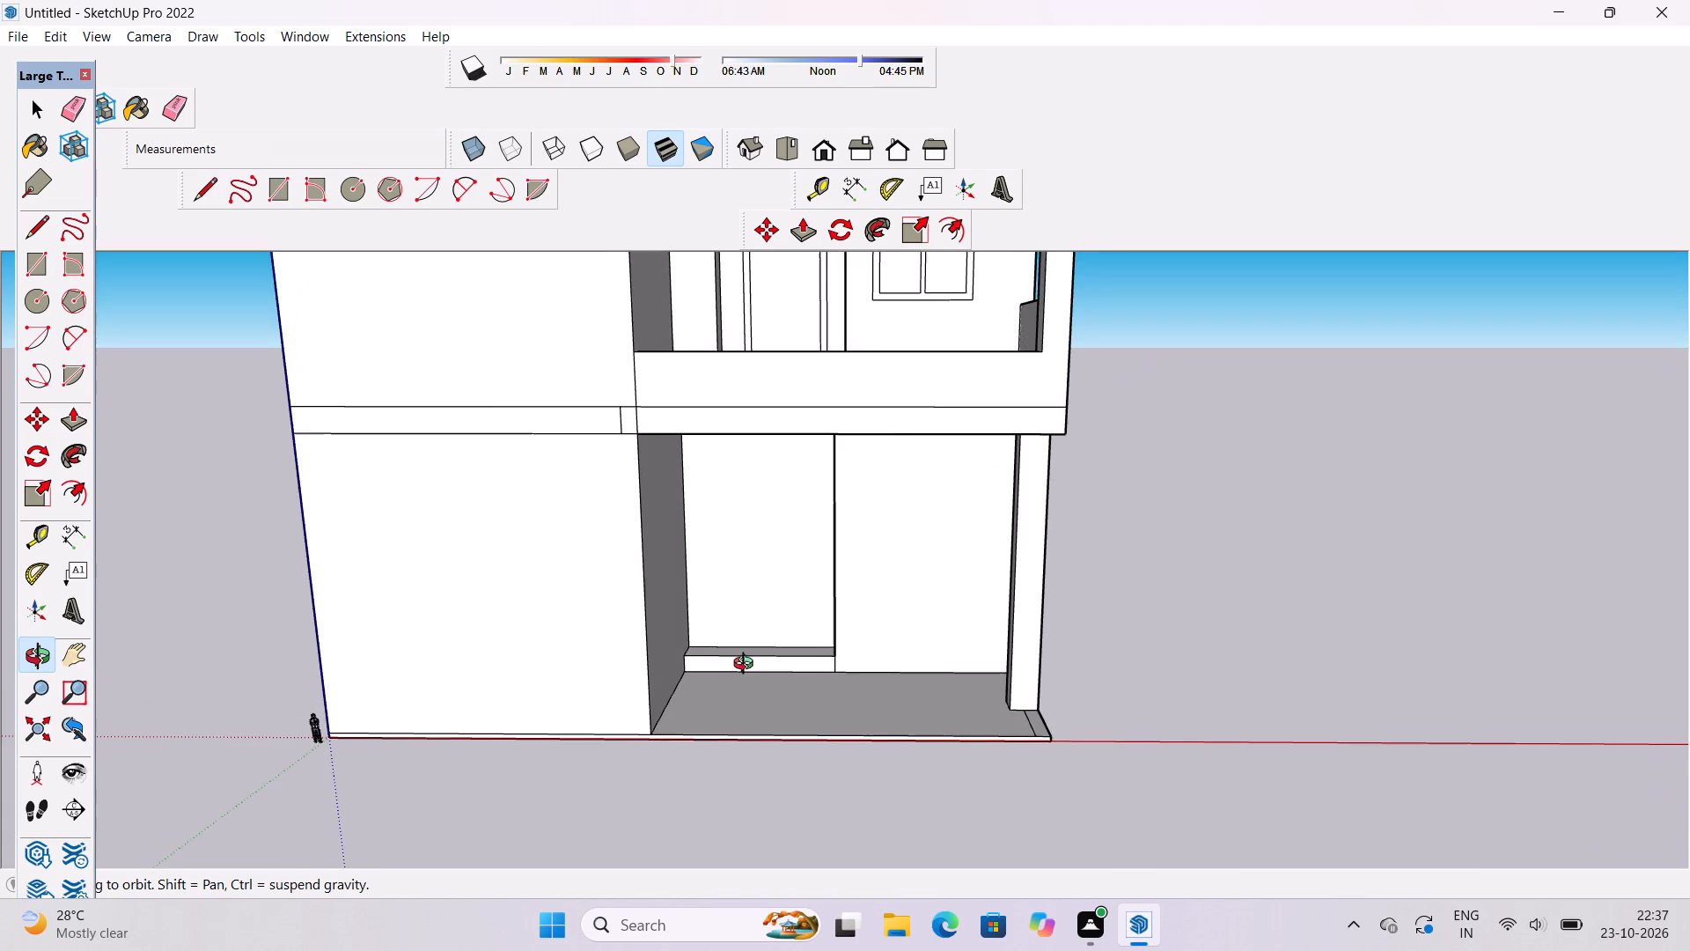
scroll(747, 666, "up", 1)
scroll(747, 666, "down", 3)
scroll(747, 666, "up", 3)
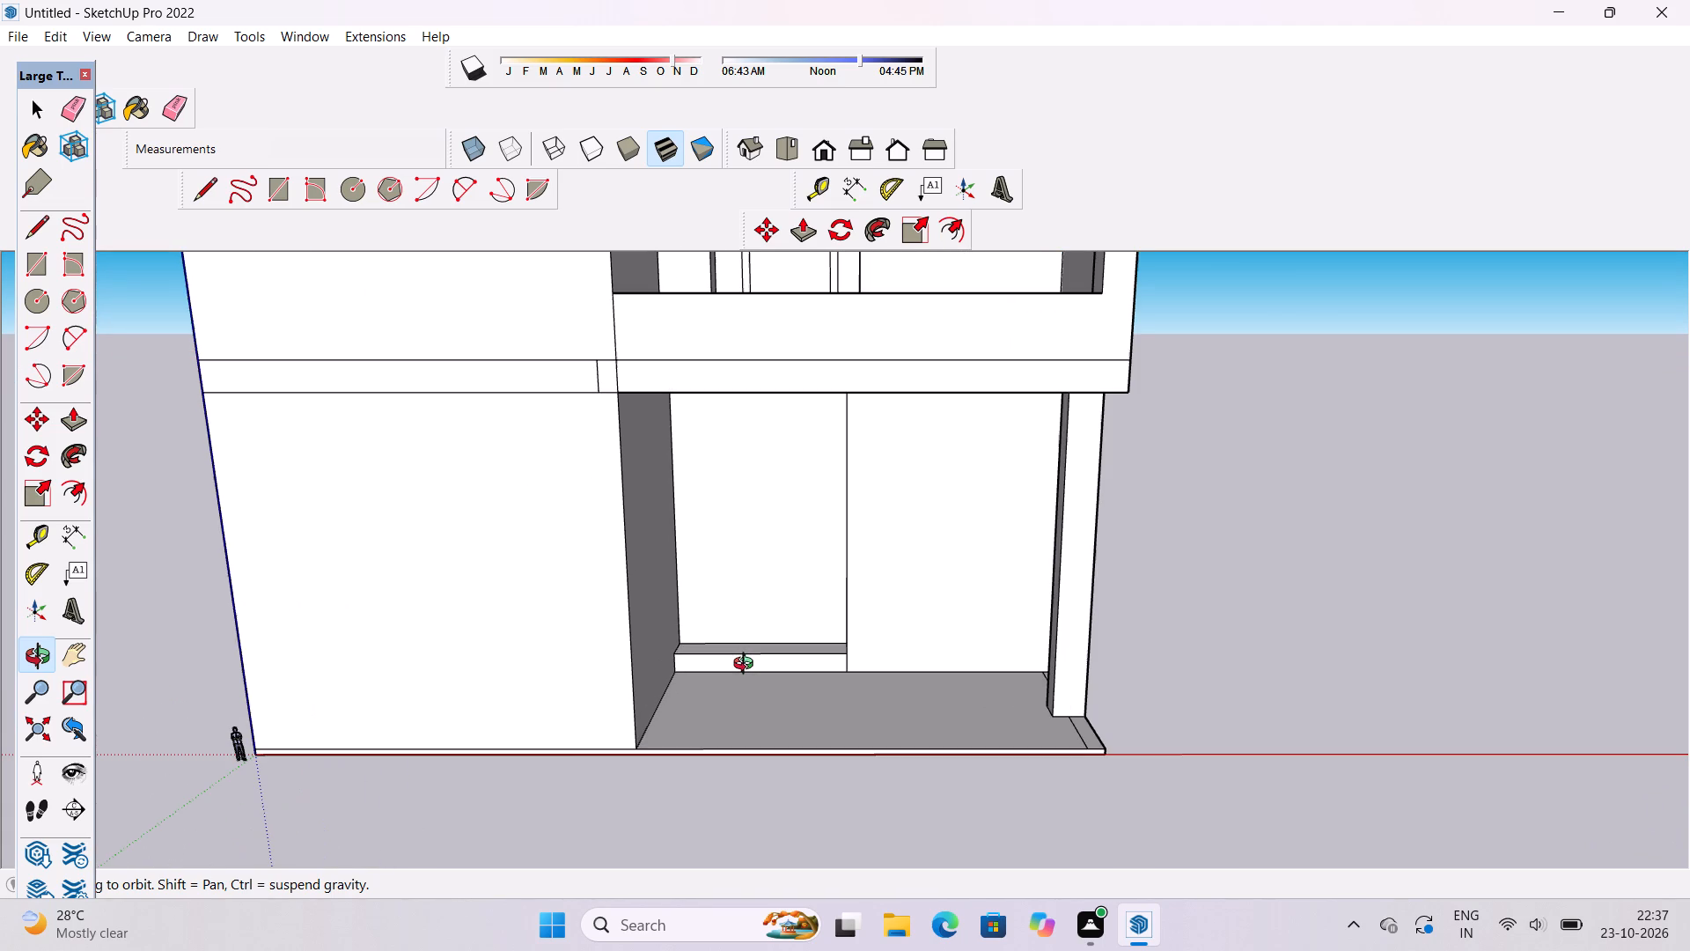
scroll(747, 666, "down", 3)
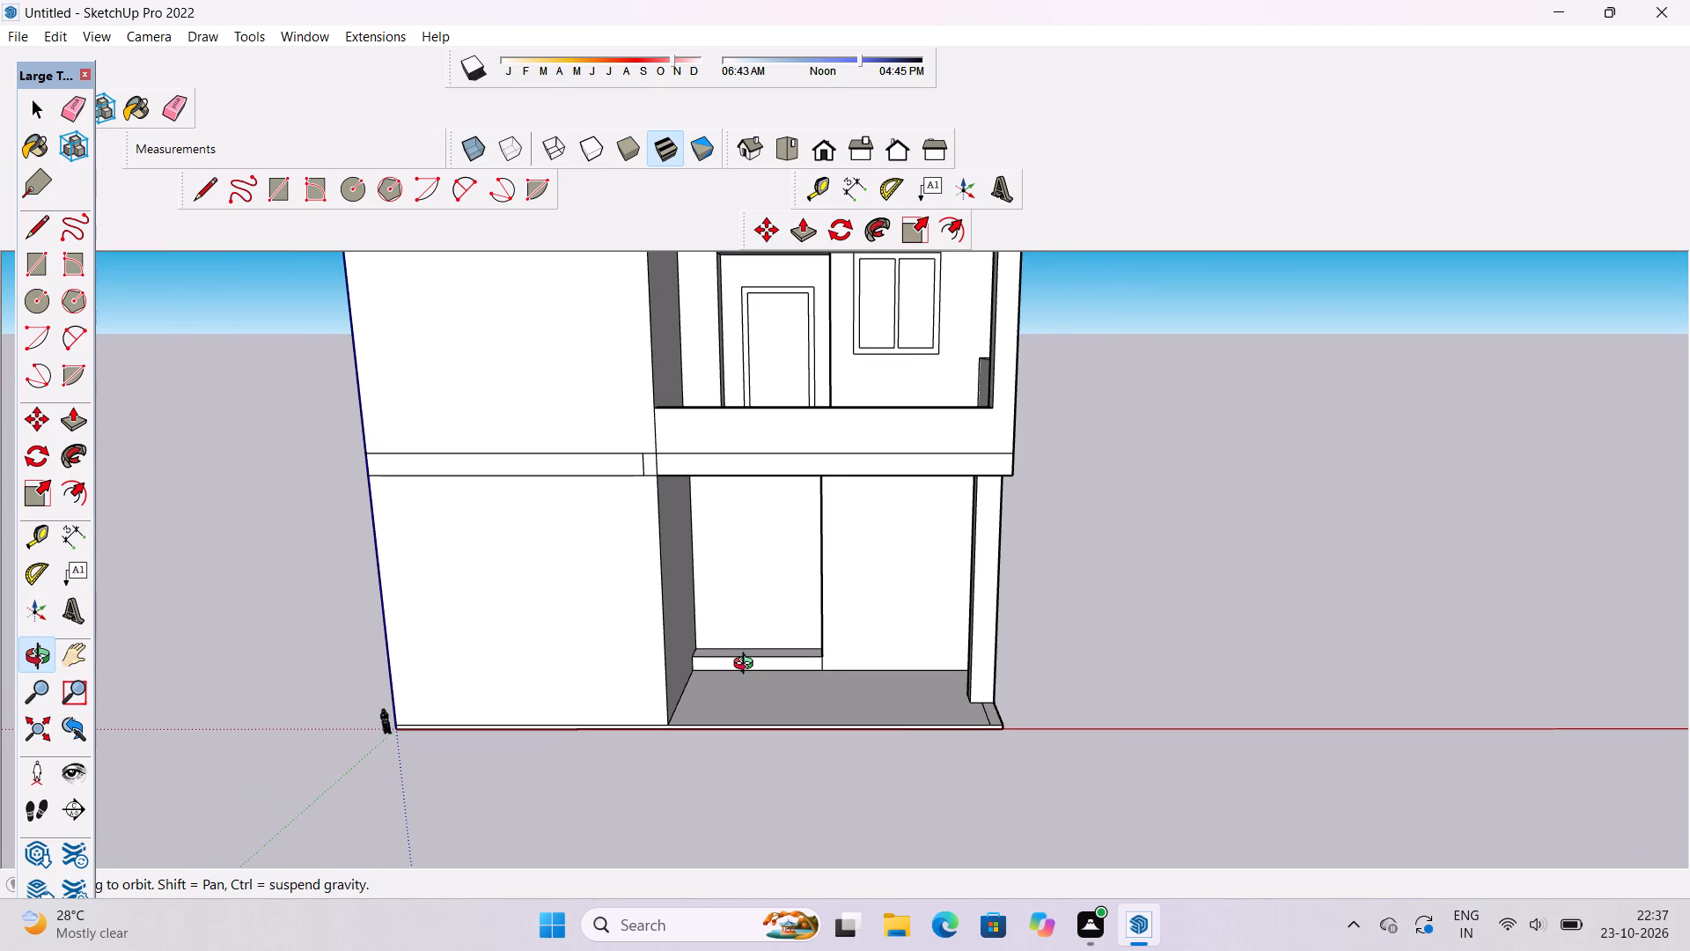
scroll(747, 666, "up", 1)
scroll(747, 666, "down", 1)
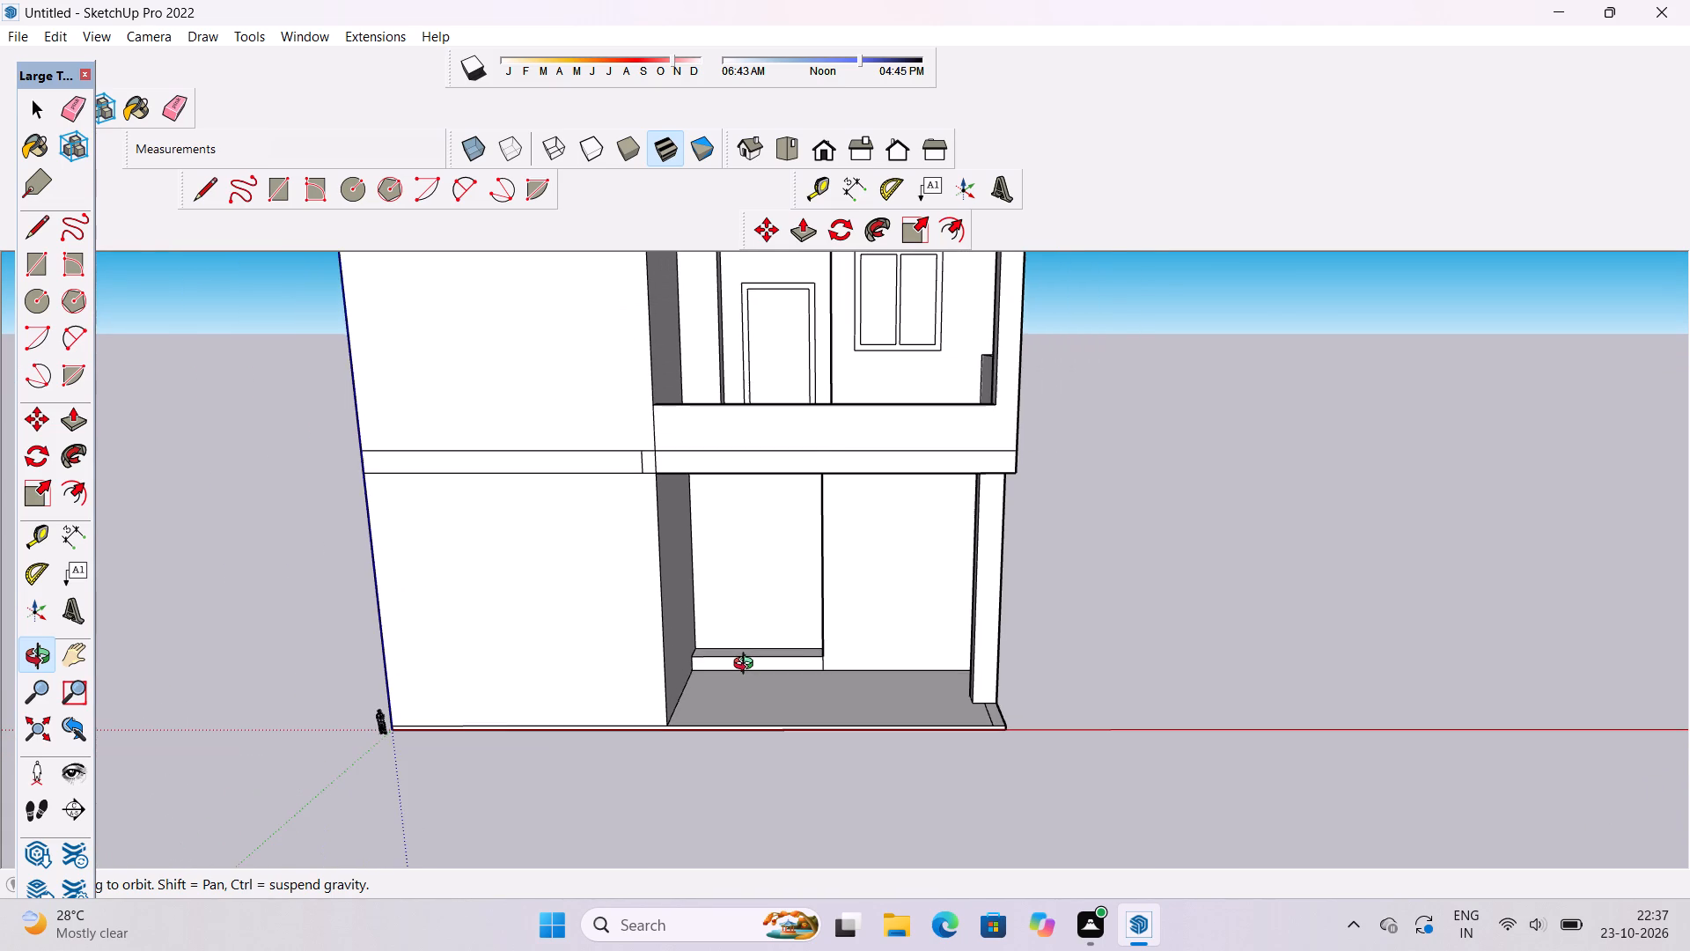
scroll(747, 666, "up", 3)
scroll(747, 666, "down", 1)
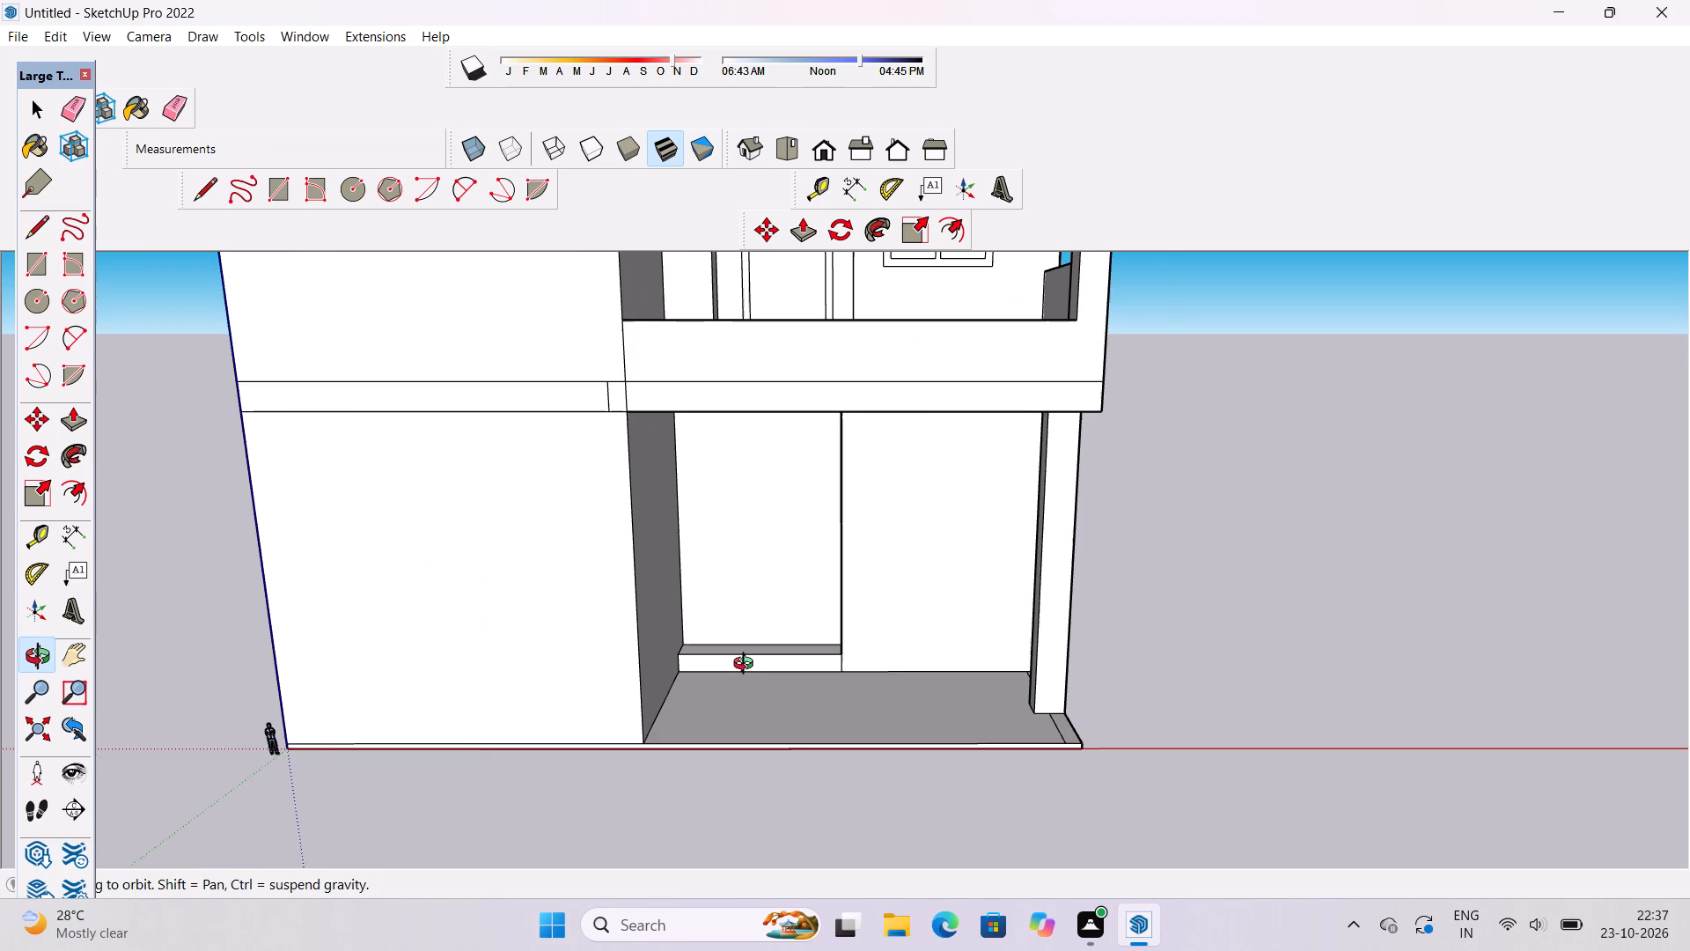
scroll(747, 666, "down", 3)
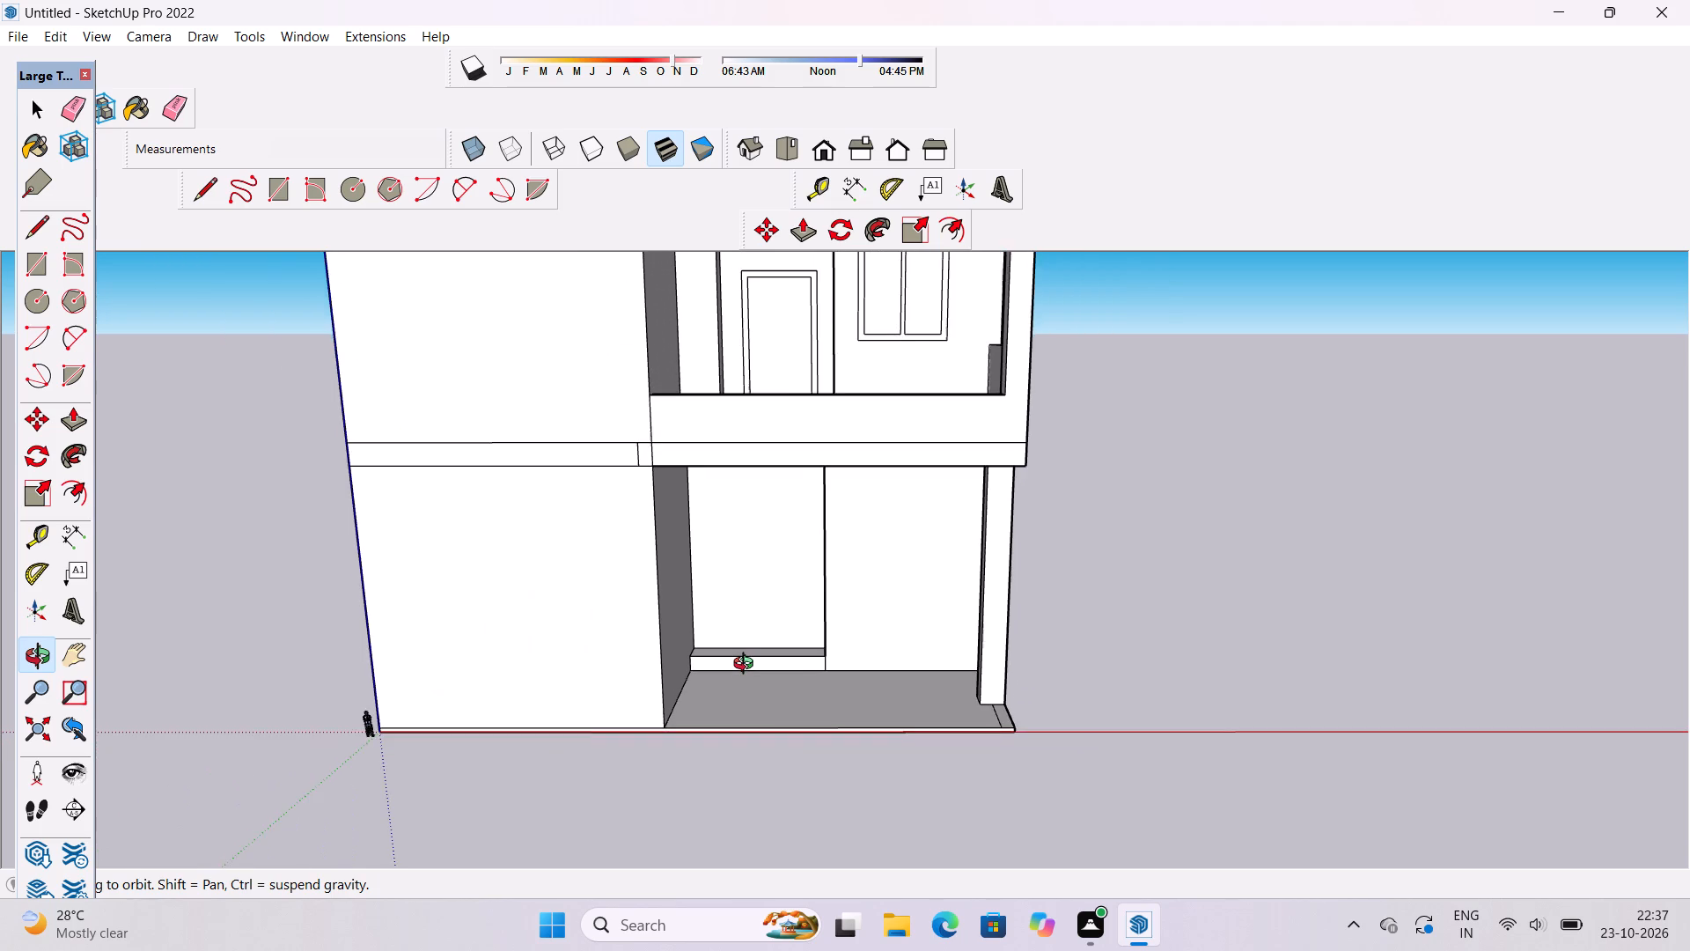
scroll(747, 666, "up", 4)
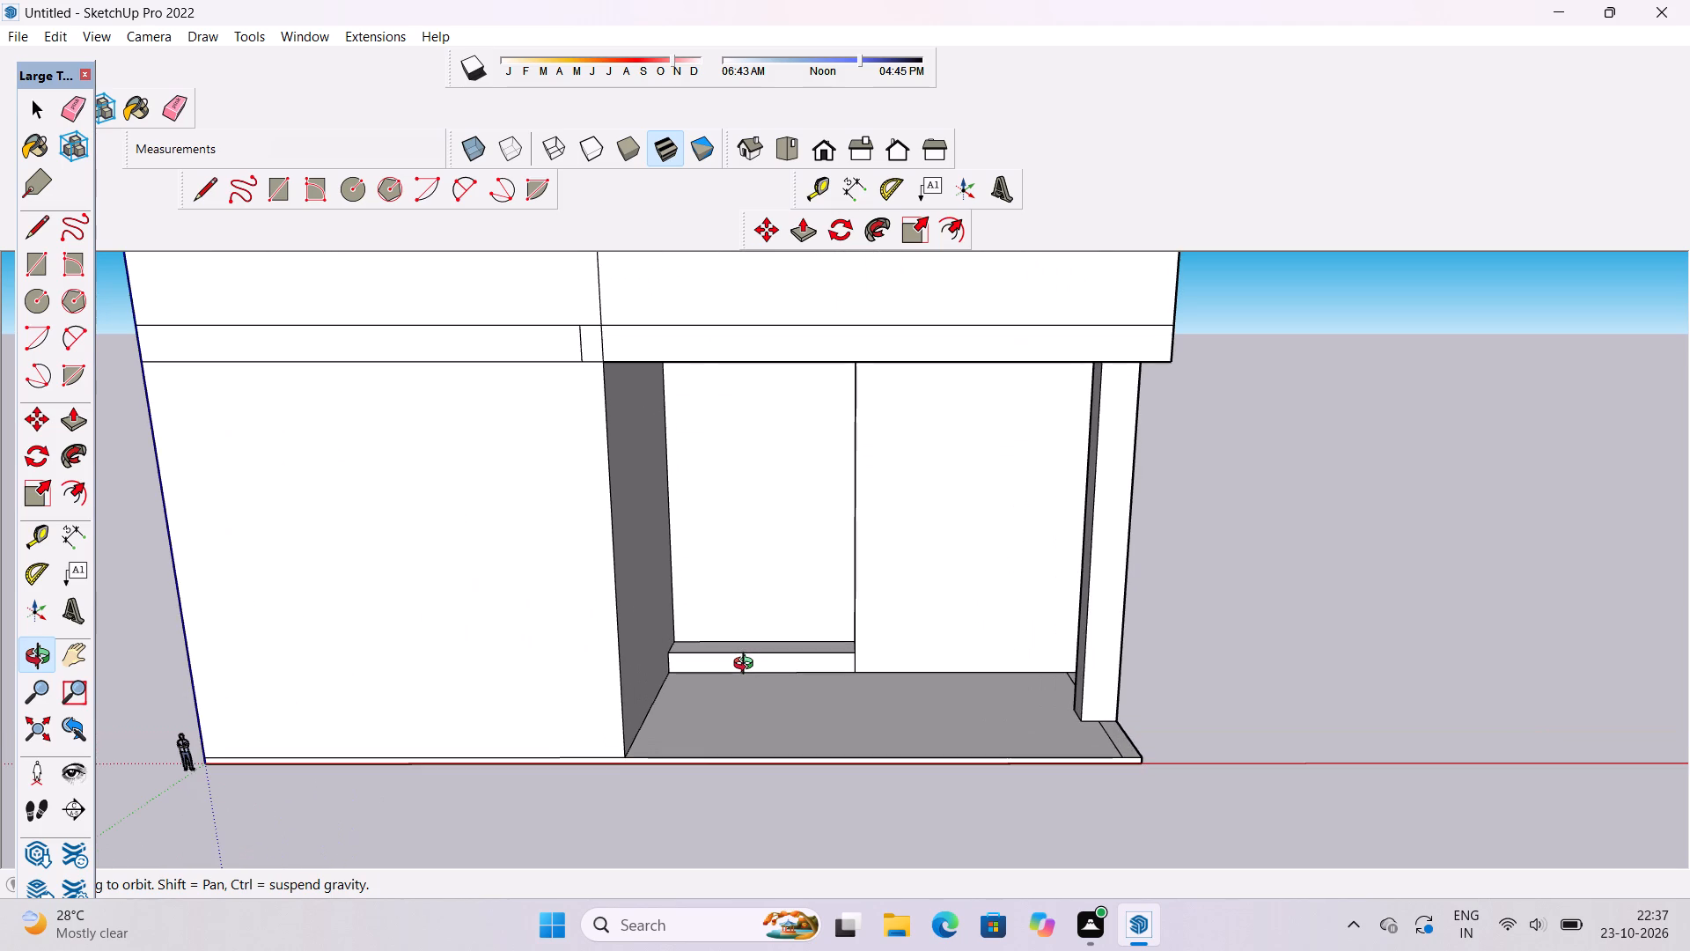
scroll(747, 666, "down", 1)
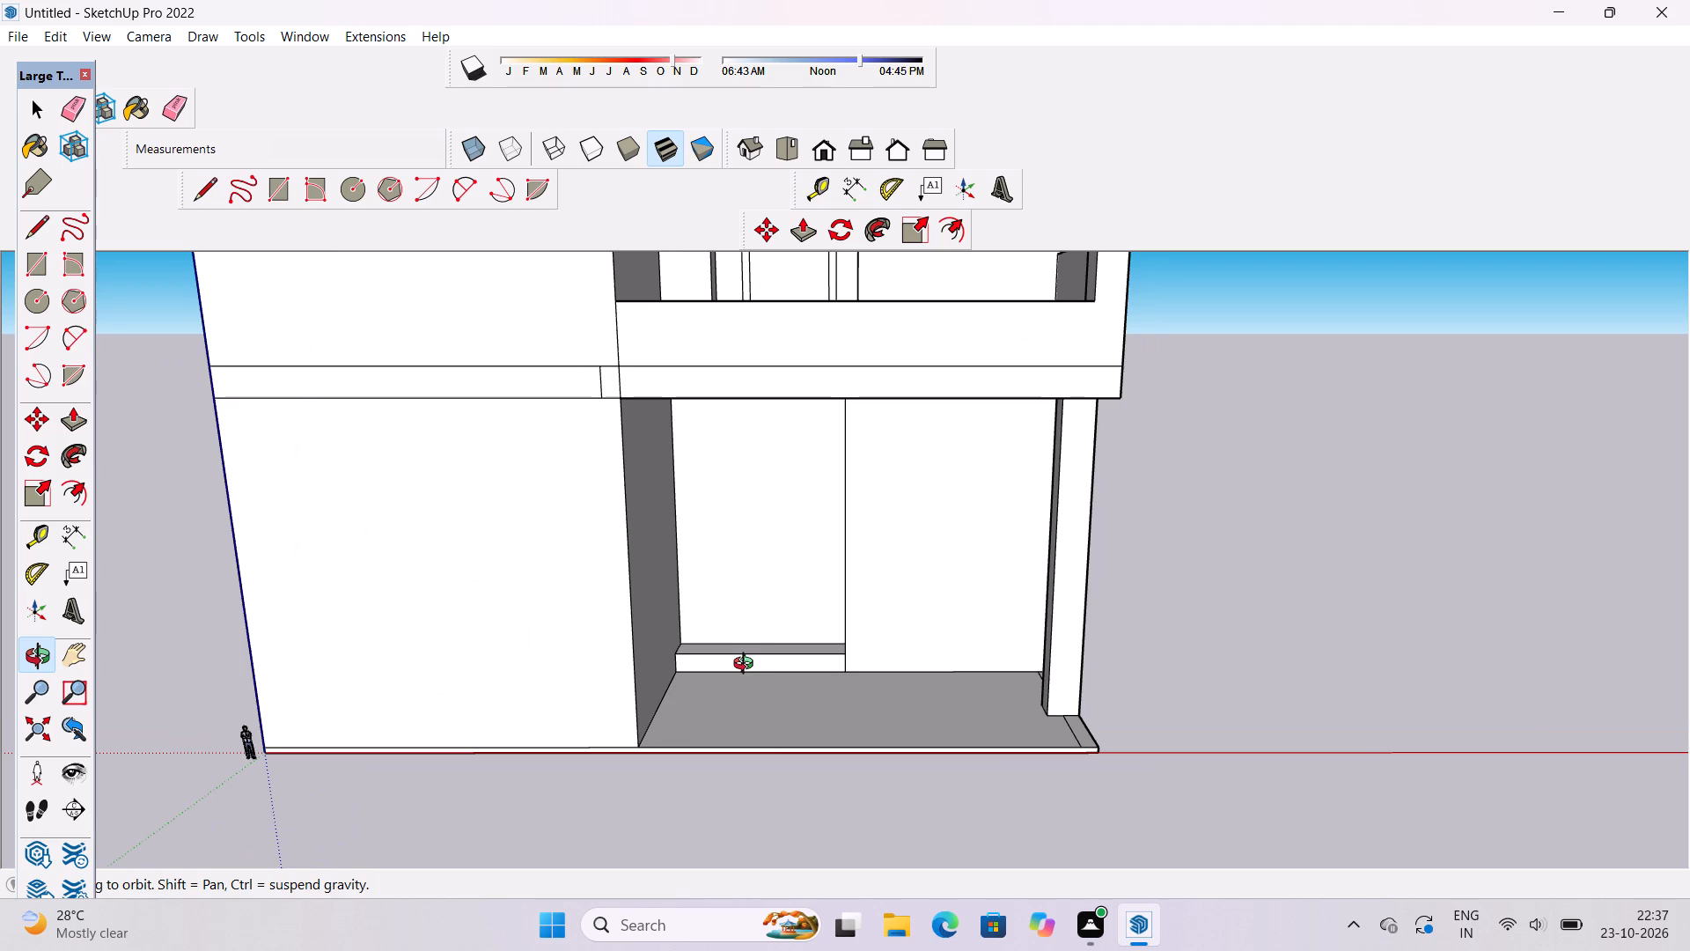
scroll(785, 605, "down", 4)
left_click_drag(785, 605, 785, 631, "shift")
scroll(759, 653, "up", 3)
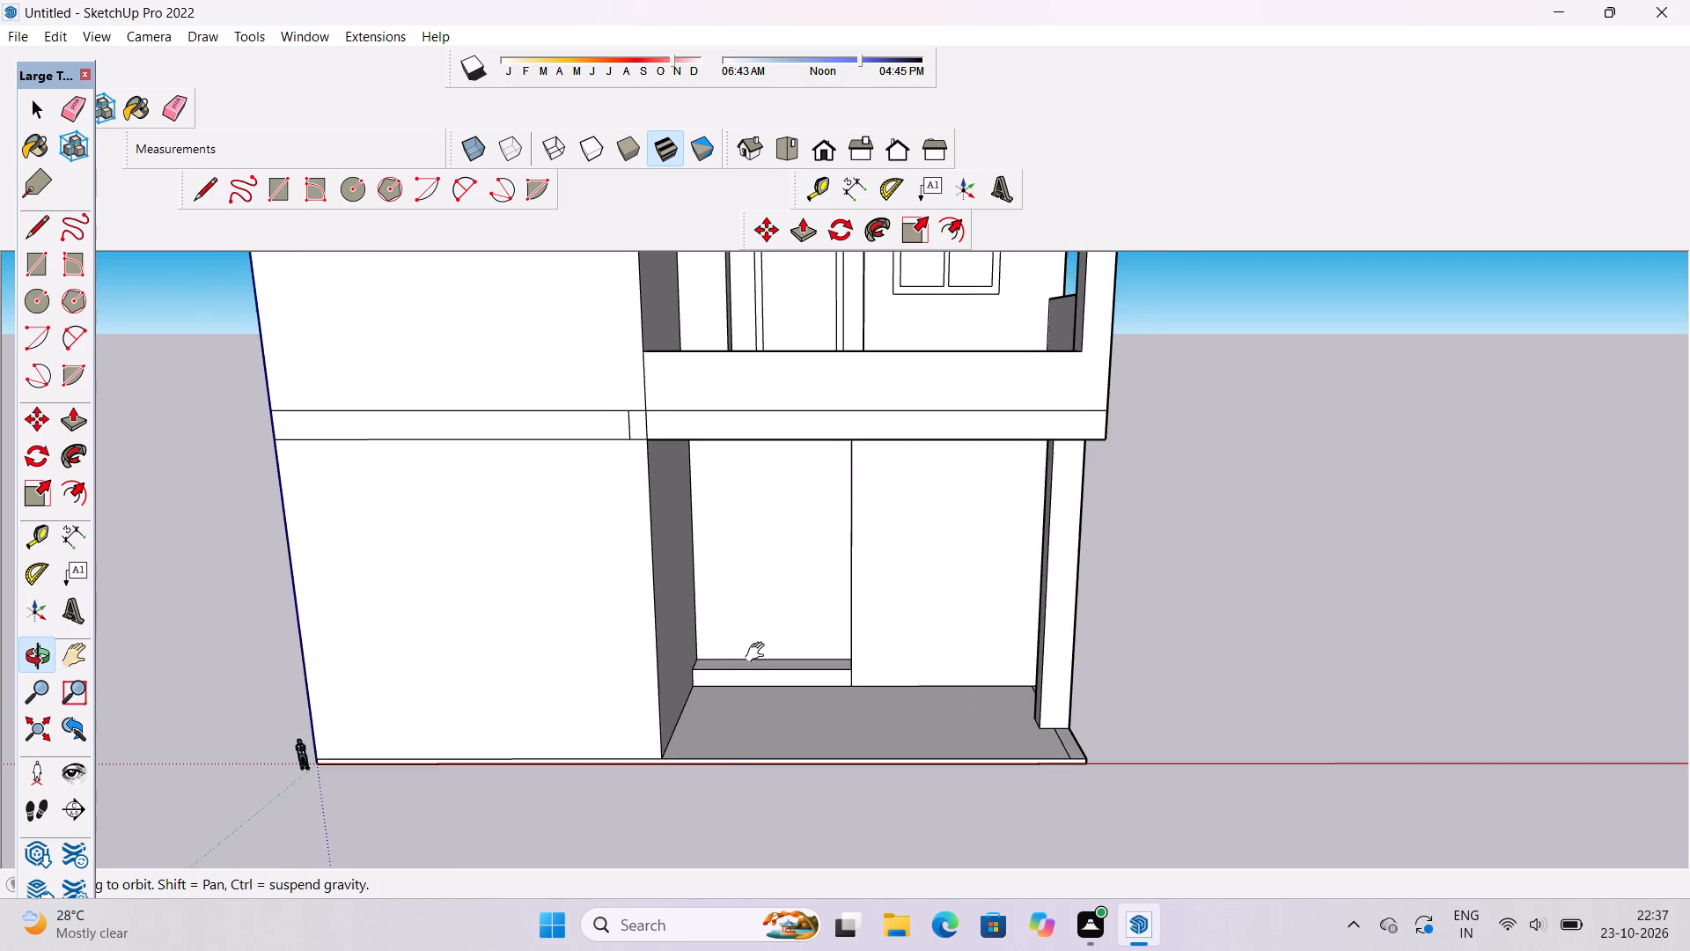
left_click_drag(759, 652, 803, 671, "shift")
left_click_drag(812, 681, 813, 659)
left_click_drag(812, 659, 834, 697, "shift")
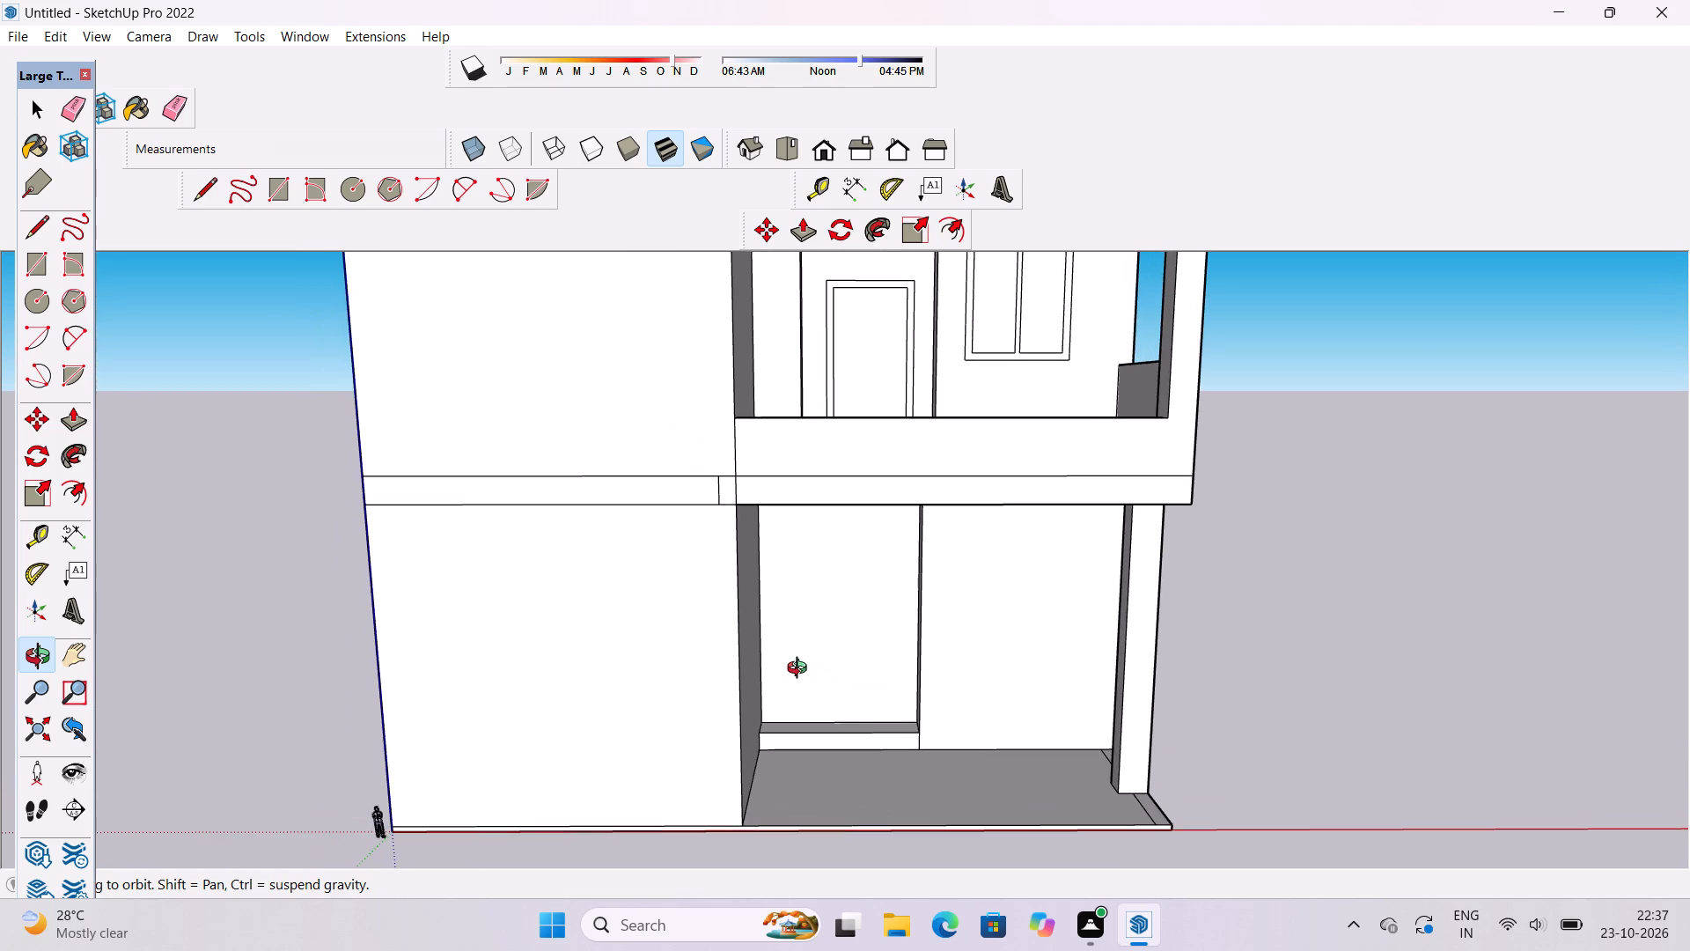
scroll(801, 670, "up", 3)
left_click_drag(800, 667, 807, 697, "shift")
left_click_drag(807, 707, 801, 679)
left_click_drag(802, 675, 768, 650, "shift")
left_click_drag(763, 665, 724, 628, "shift")
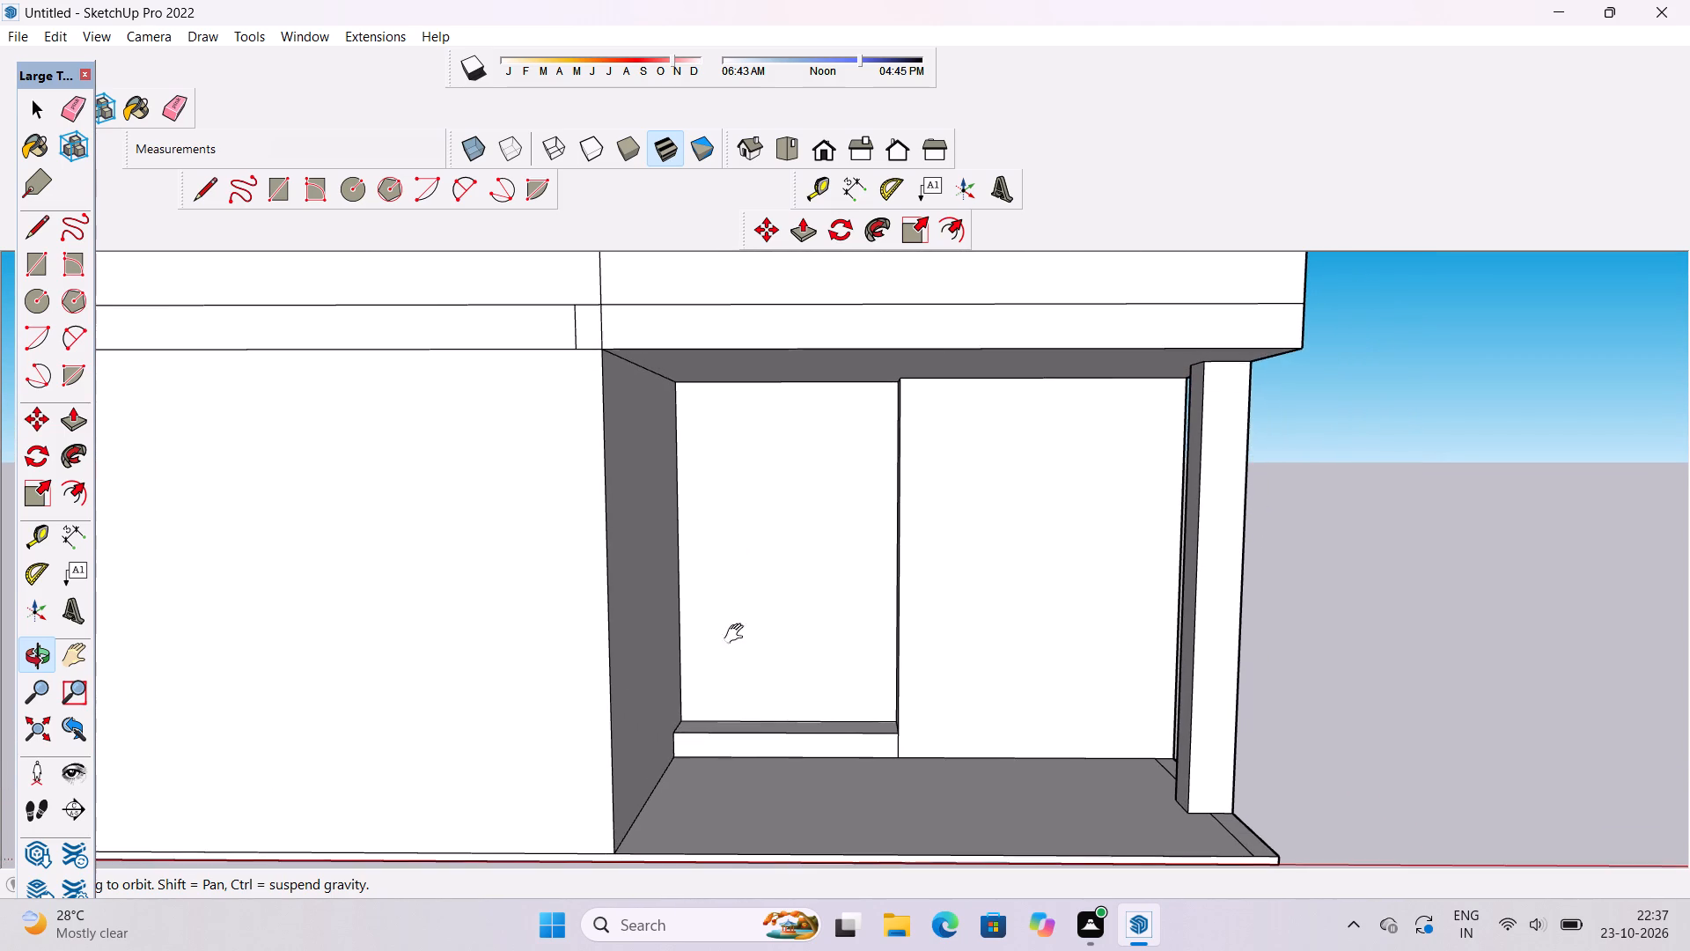
Draw a door rectangle about 23' 11" wide and 42' 3" tall on the ground-floor recess wall, standing on the raised strip.
left_click(749, 644)
left_click(748, 645)
left_click_drag(784, 643, 623, 641, "shift")
left_click_drag(637, 641, 689, 653)
left_click_drag(690, 637, 695, 660, "shift")
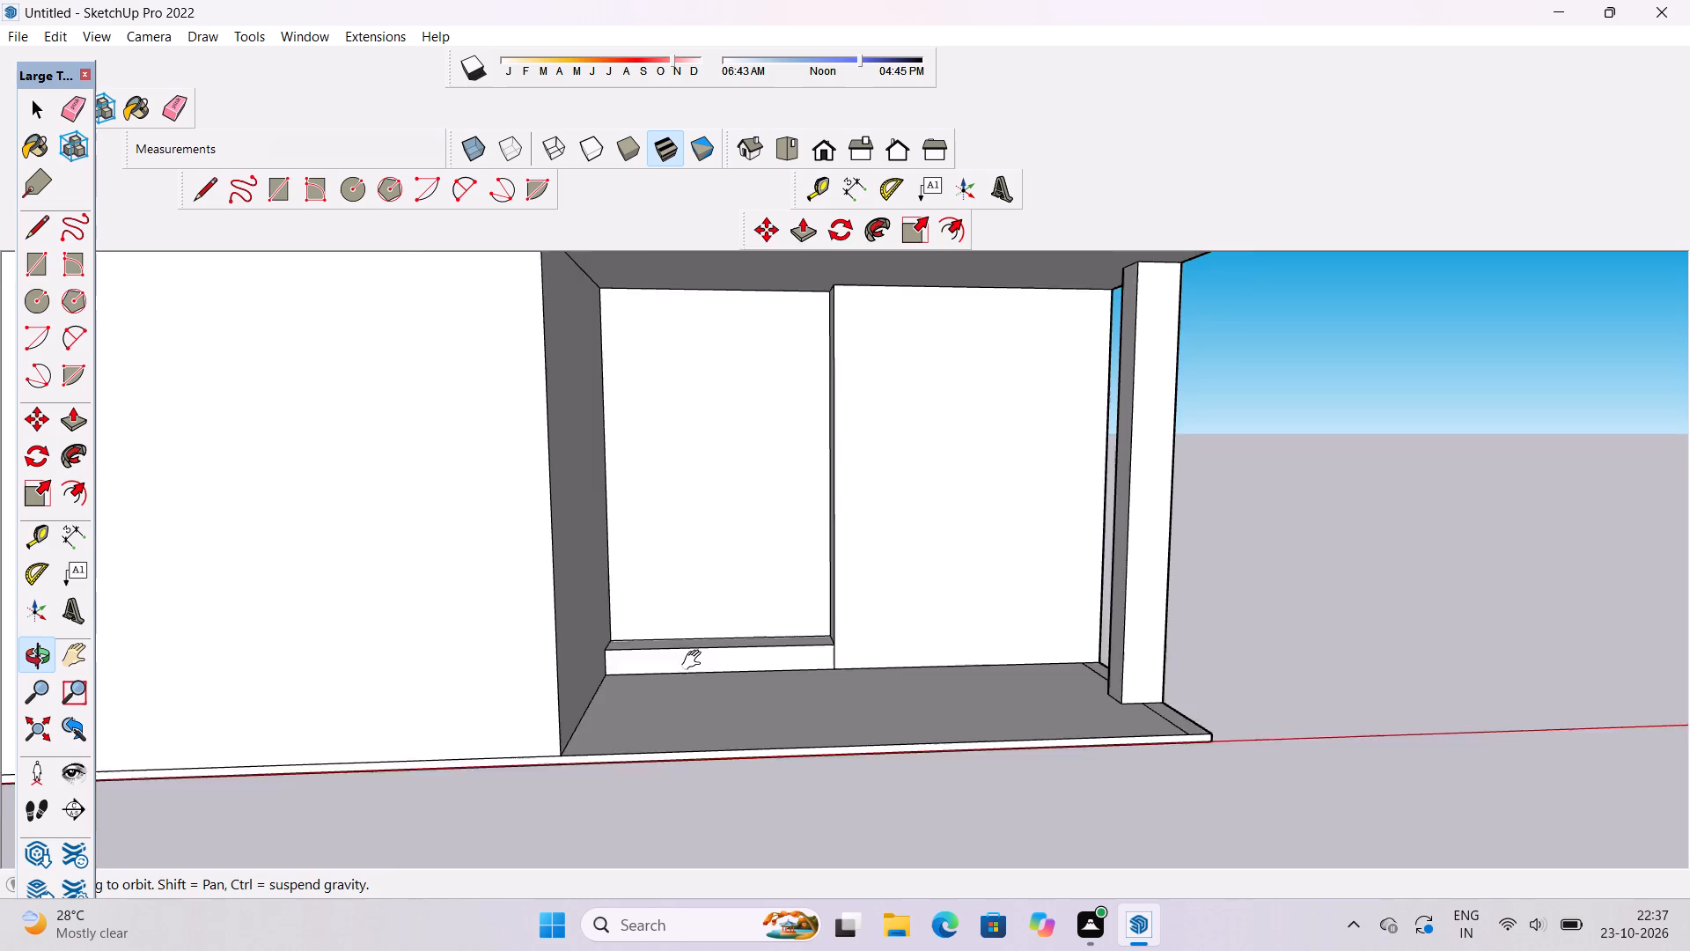
left_click_drag(695, 660, 698, 711, "shift")
left_click_drag(694, 712, 669, 674)
double_click(669, 674, "shift")
scroll(694, 668, "down", 3)
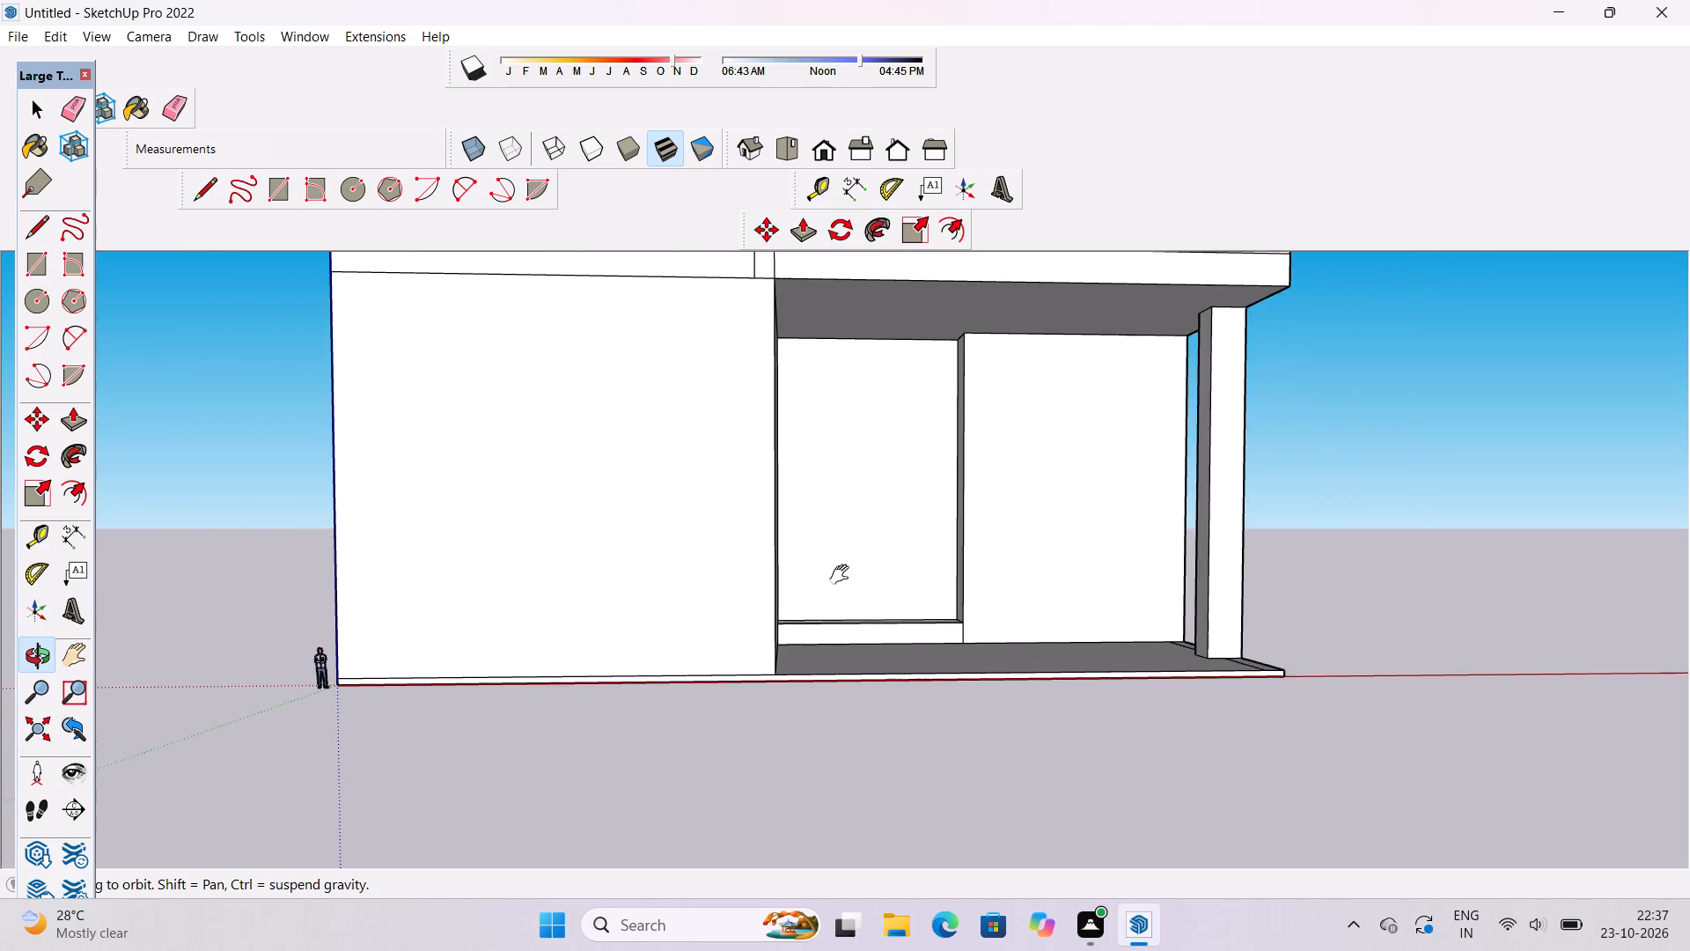
left_click_drag(843, 575, 757, 637, "shift")
left_click_drag(753, 641, 710, 704)
scroll(748, 660, "up", 3)
left_click_drag(745, 656, 719, 705, "shift")
left_click_drag(723, 711, 746, 679)
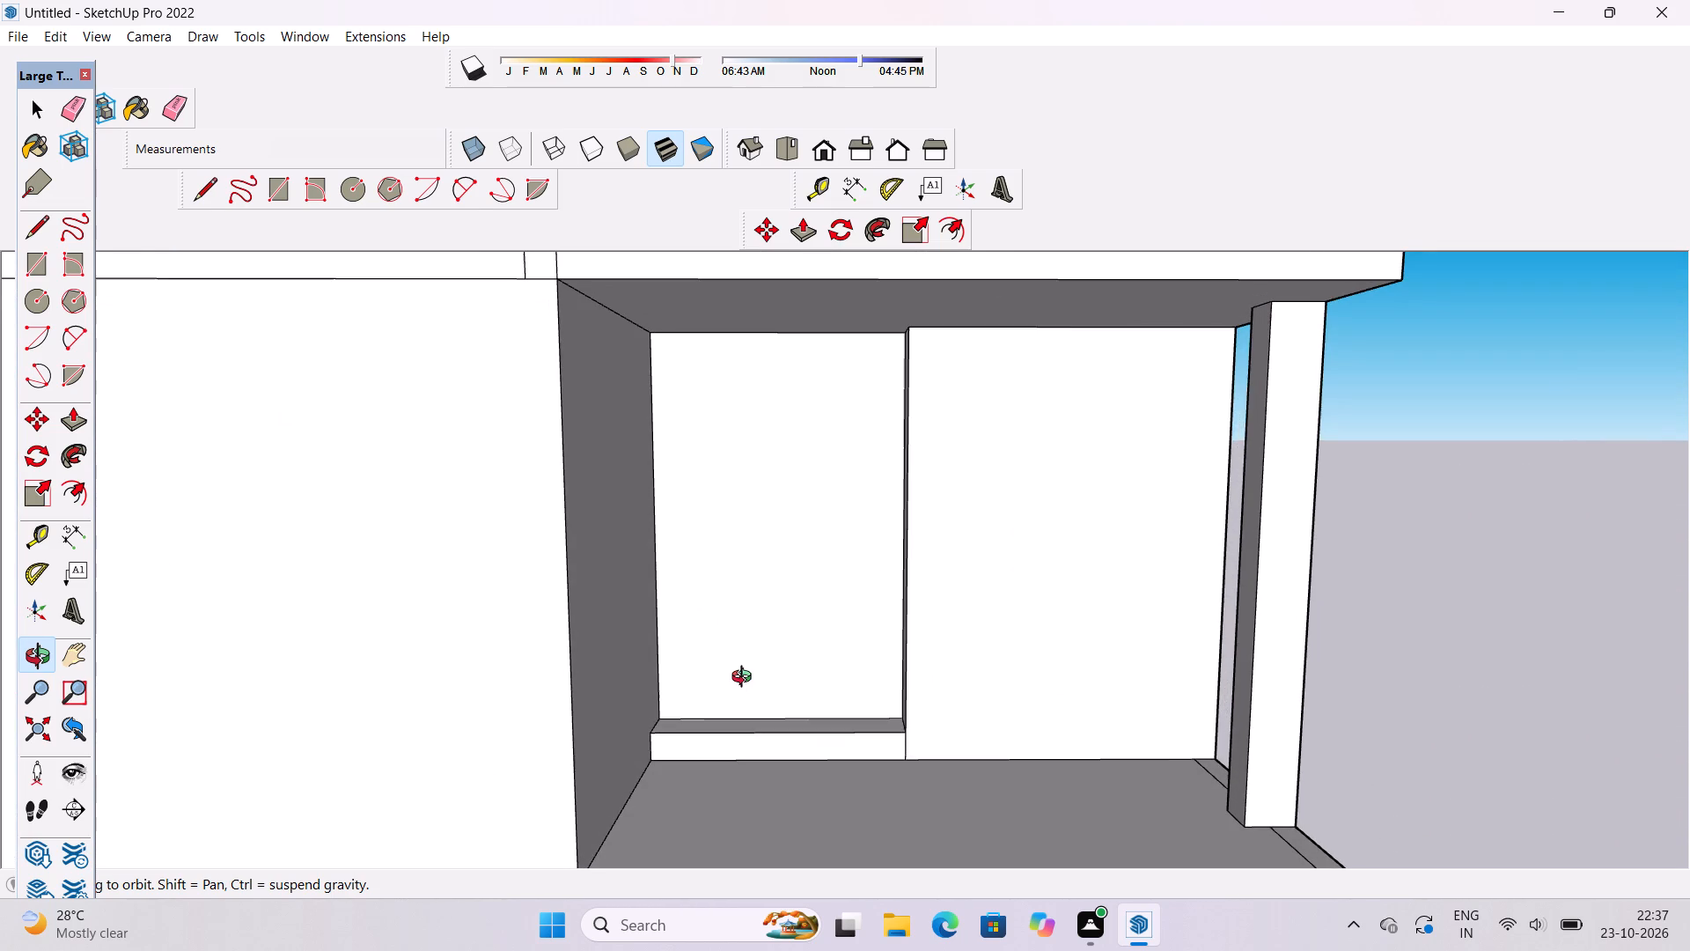
key("r")
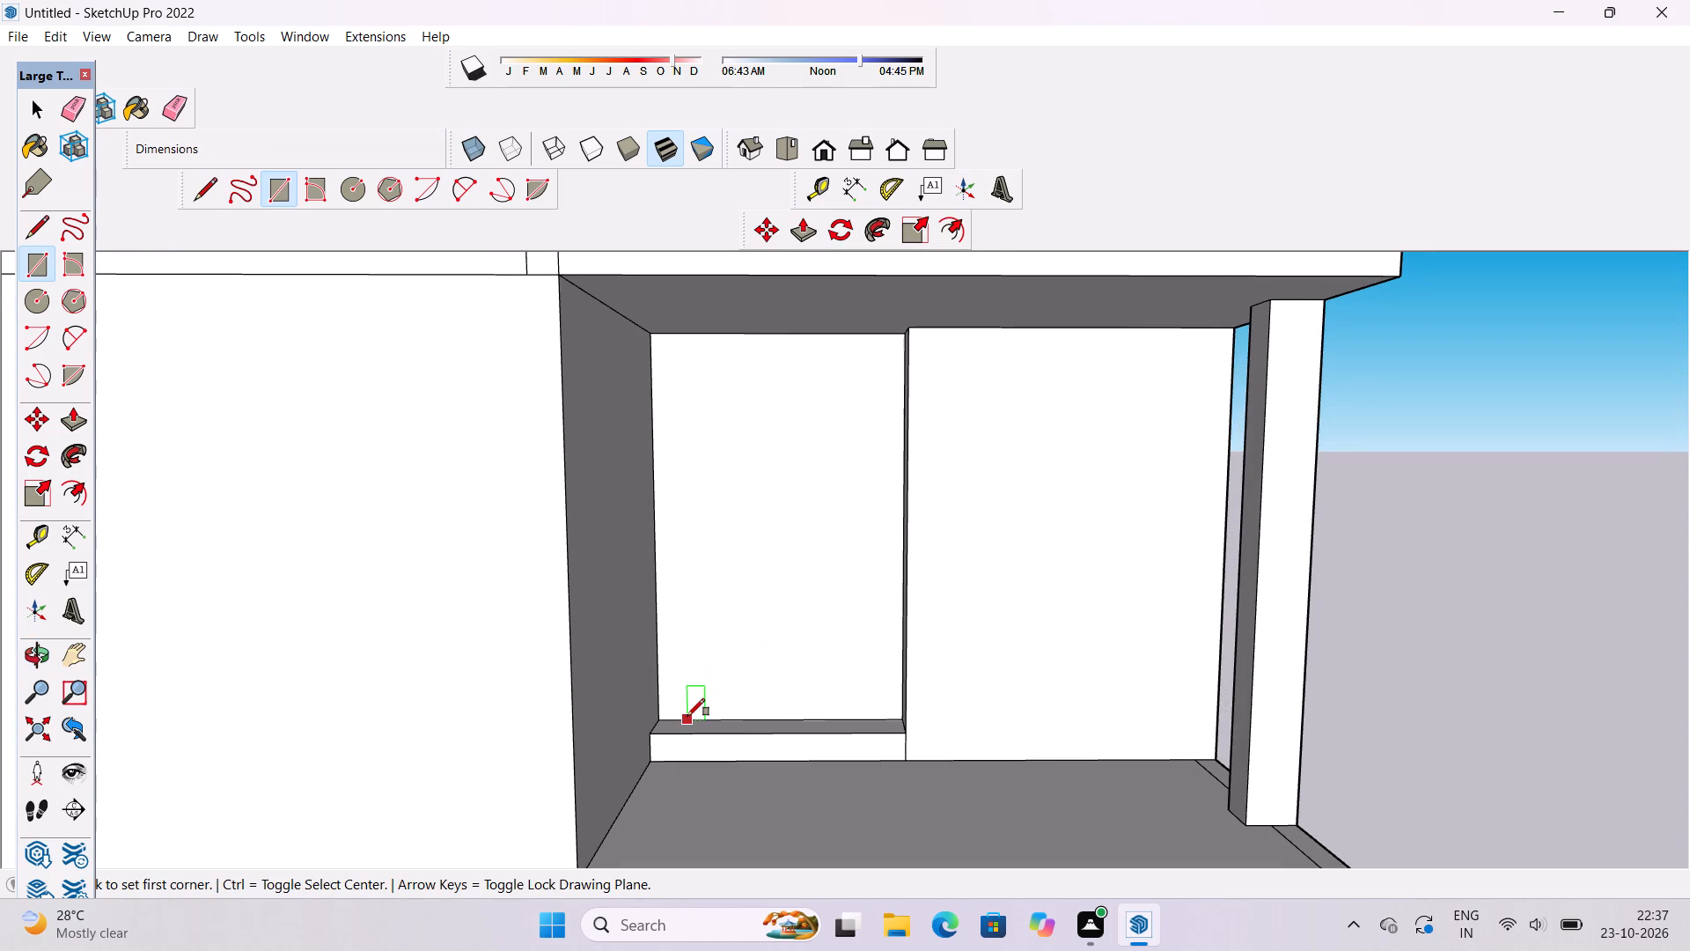
left_click(687, 716)
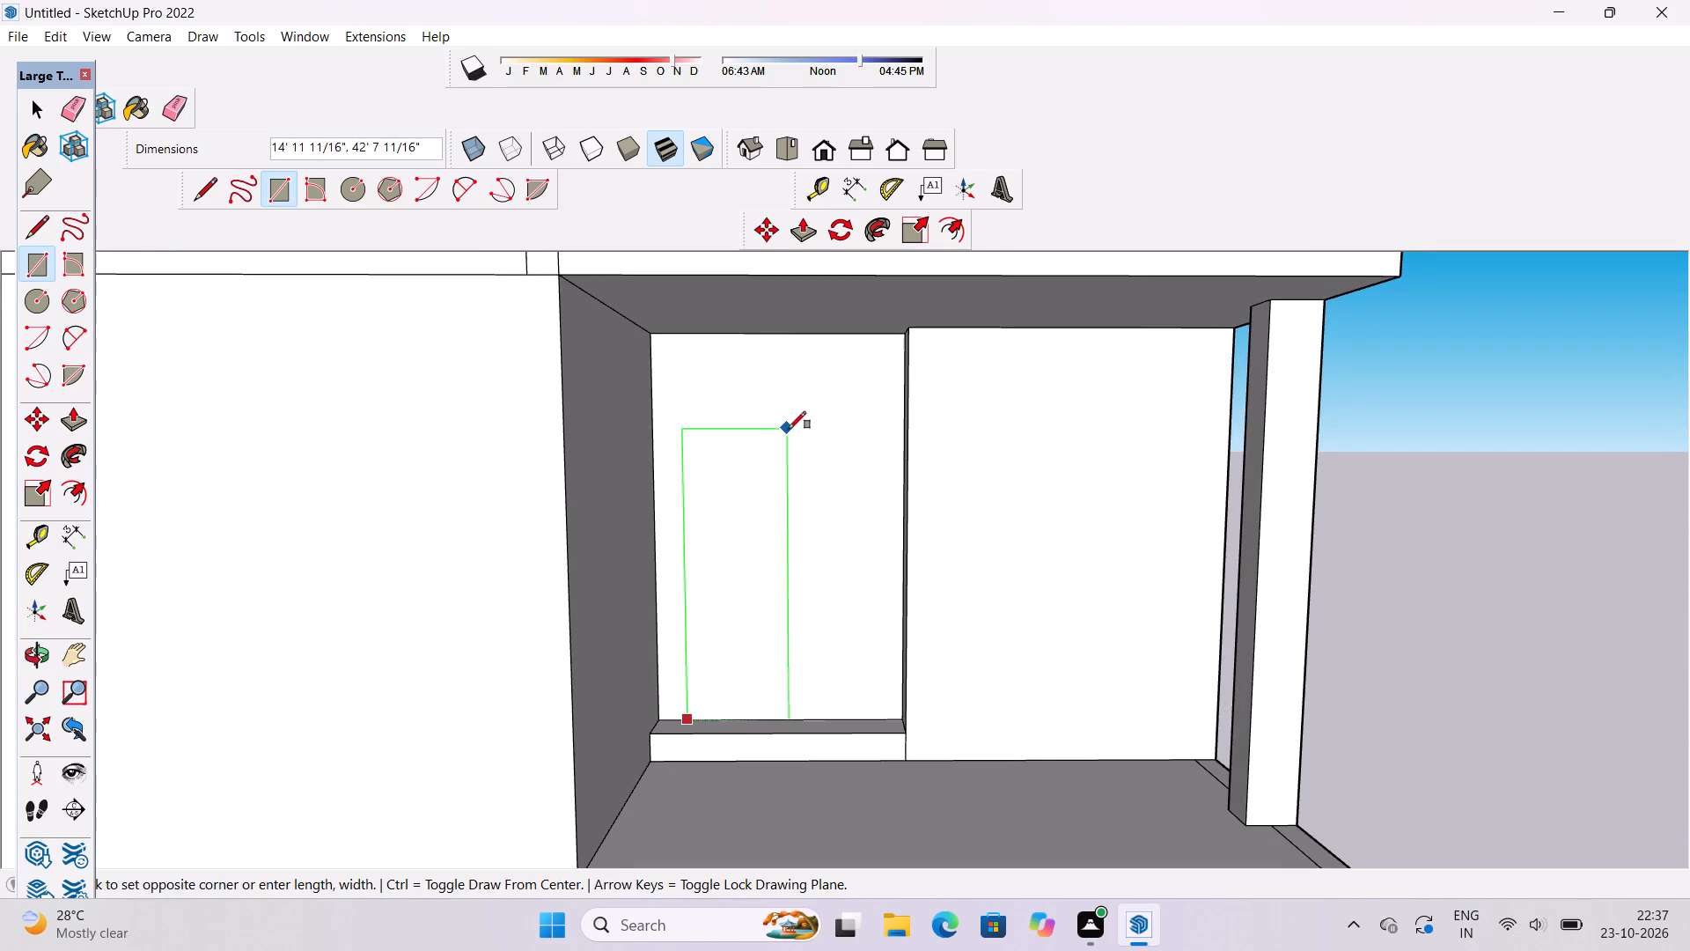
left_click(849, 431)
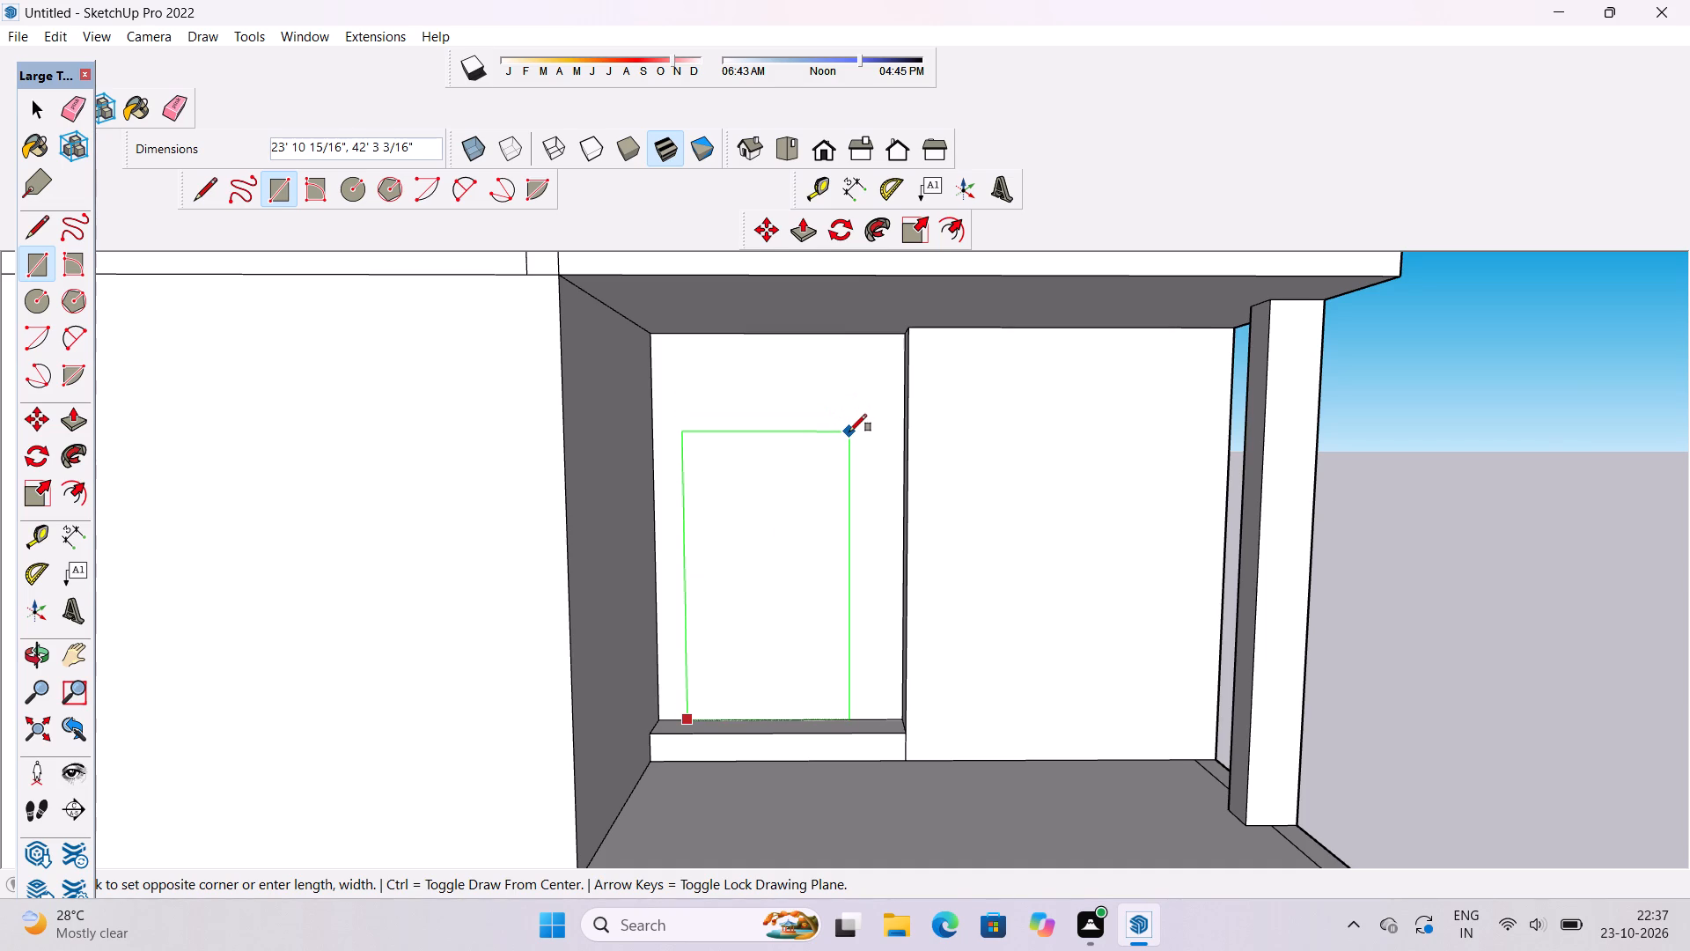
Offset the door rectangle's outline inward by 1' to form the door frame.
type("of")
left_click(822, 436)
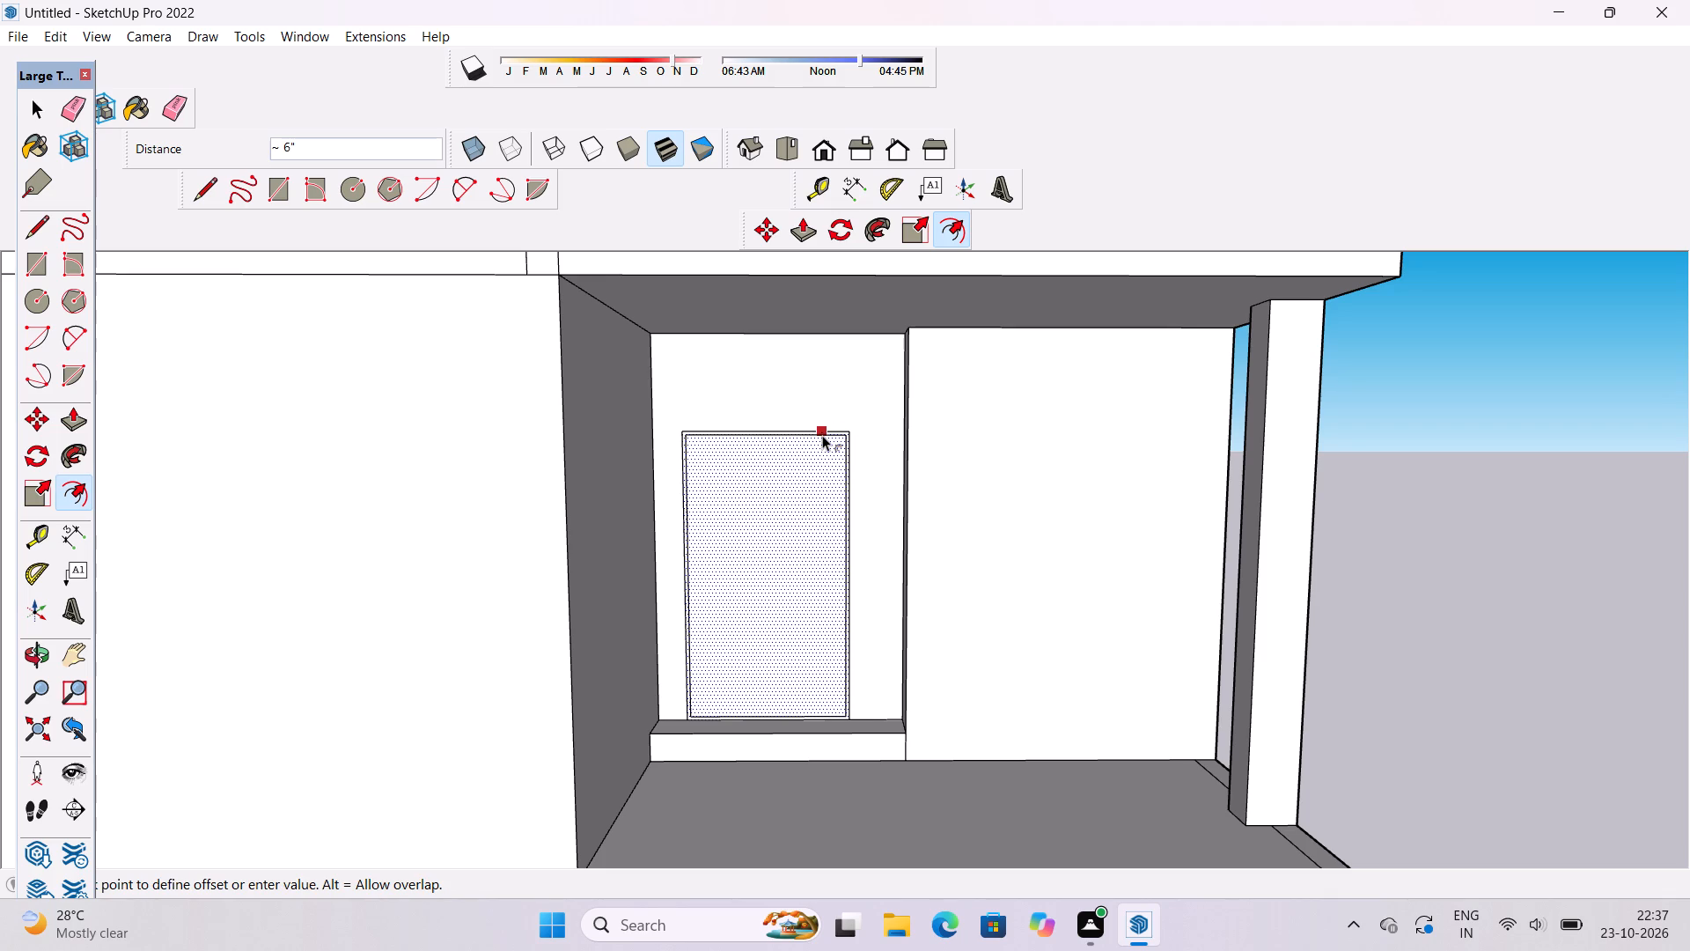
scroll(822, 435, "up", 1)
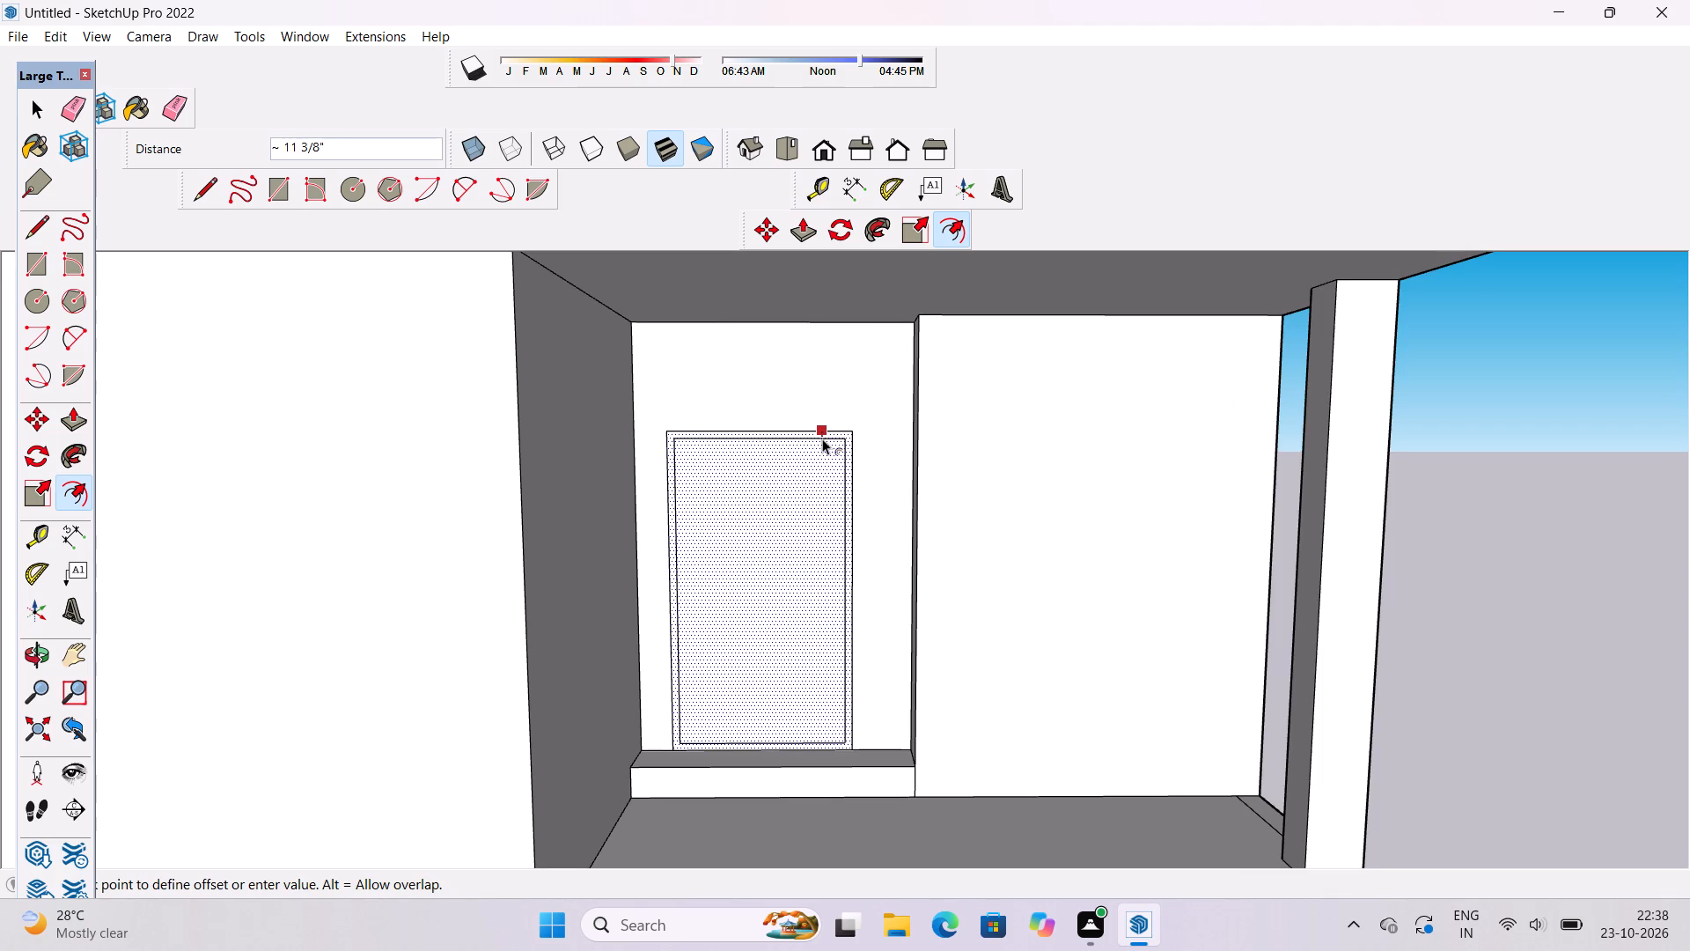
type("1'")
key("Return")
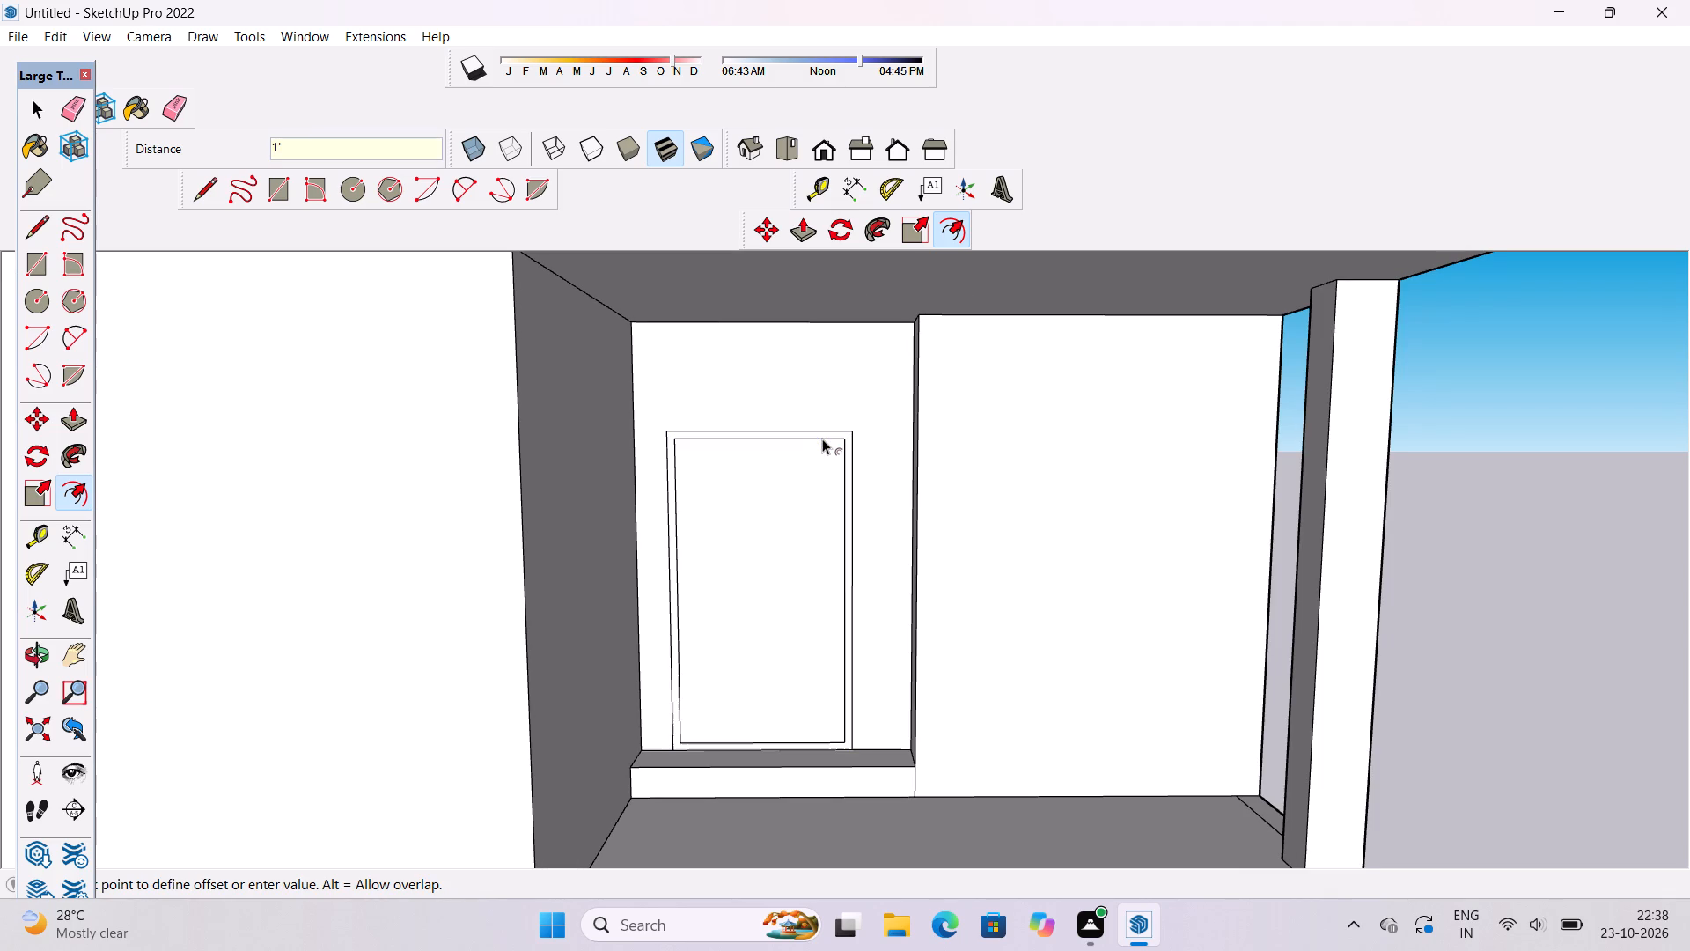
Draw a vertical line between the midpoints of the inner door outline's bottom and top edges, splitting it into two leaves.
key("t")
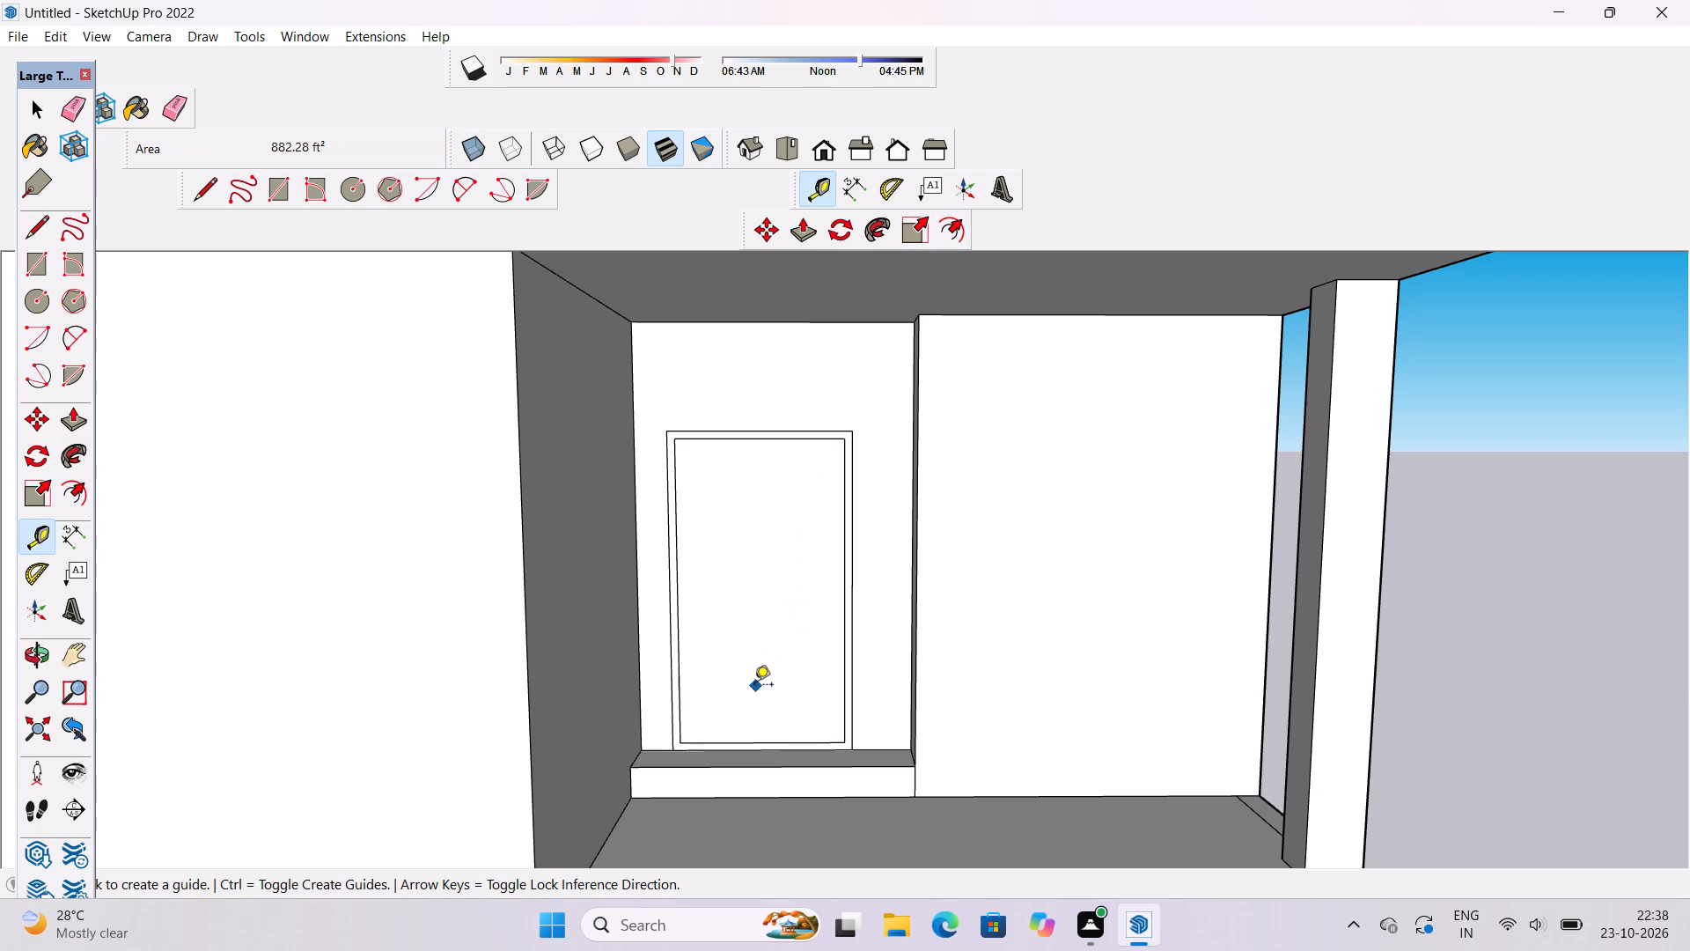
key("l")
scroll(727, 664, "up", 2)
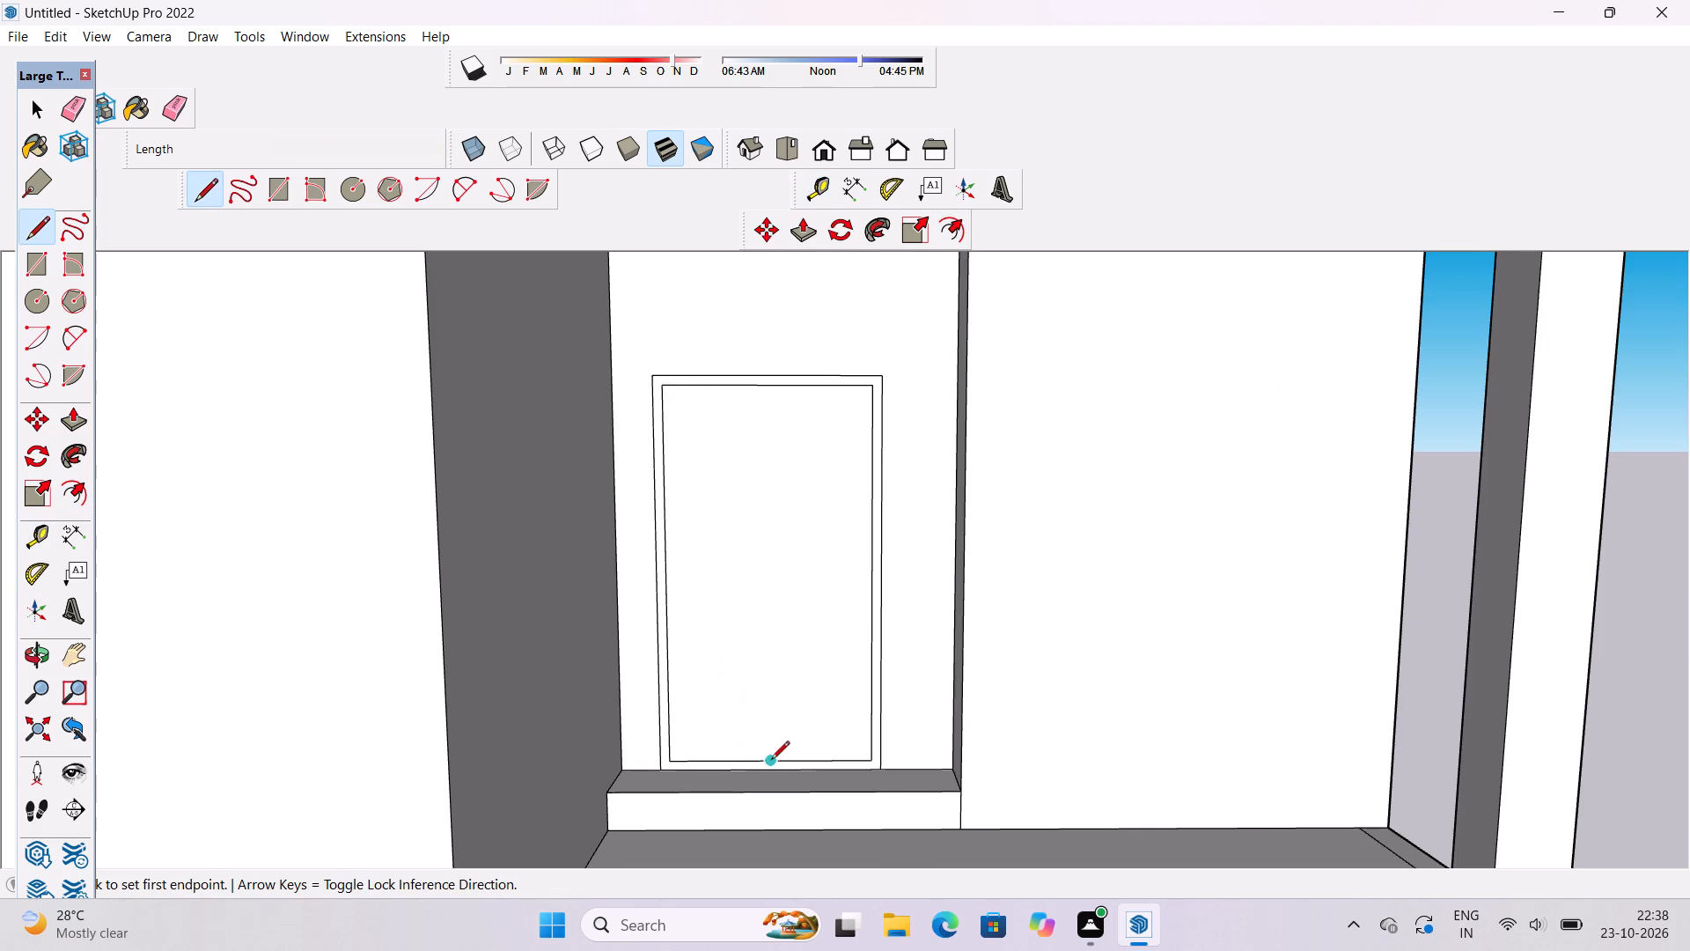
left_click(770, 759)
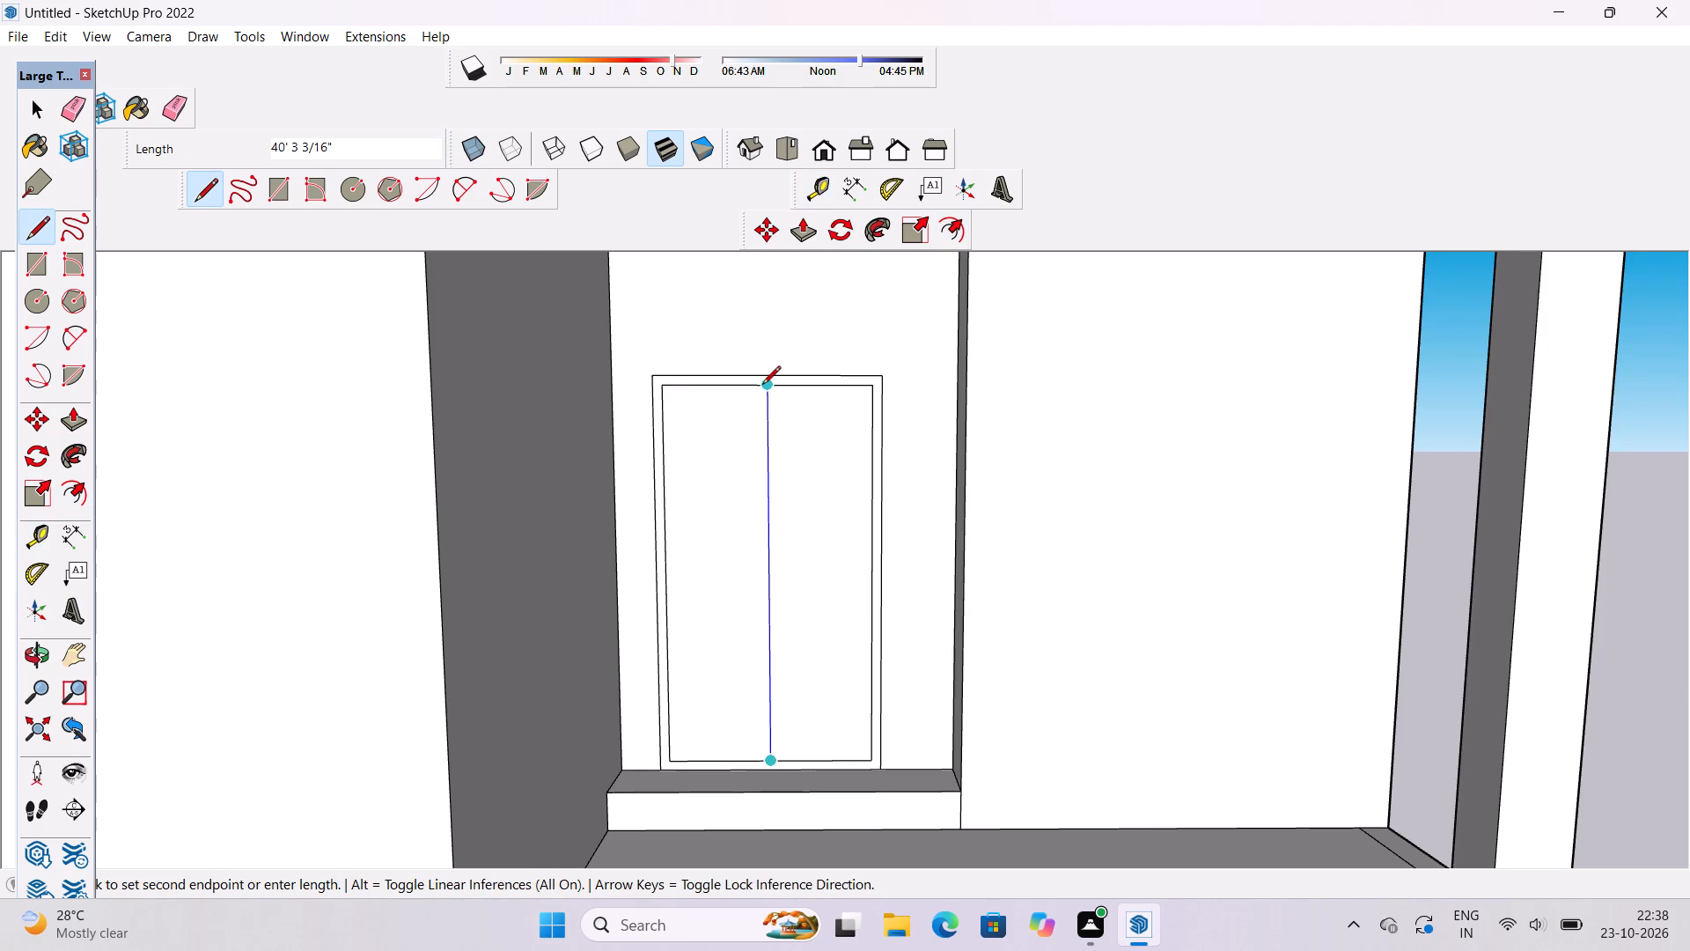
left_click(762, 386)
key("space")
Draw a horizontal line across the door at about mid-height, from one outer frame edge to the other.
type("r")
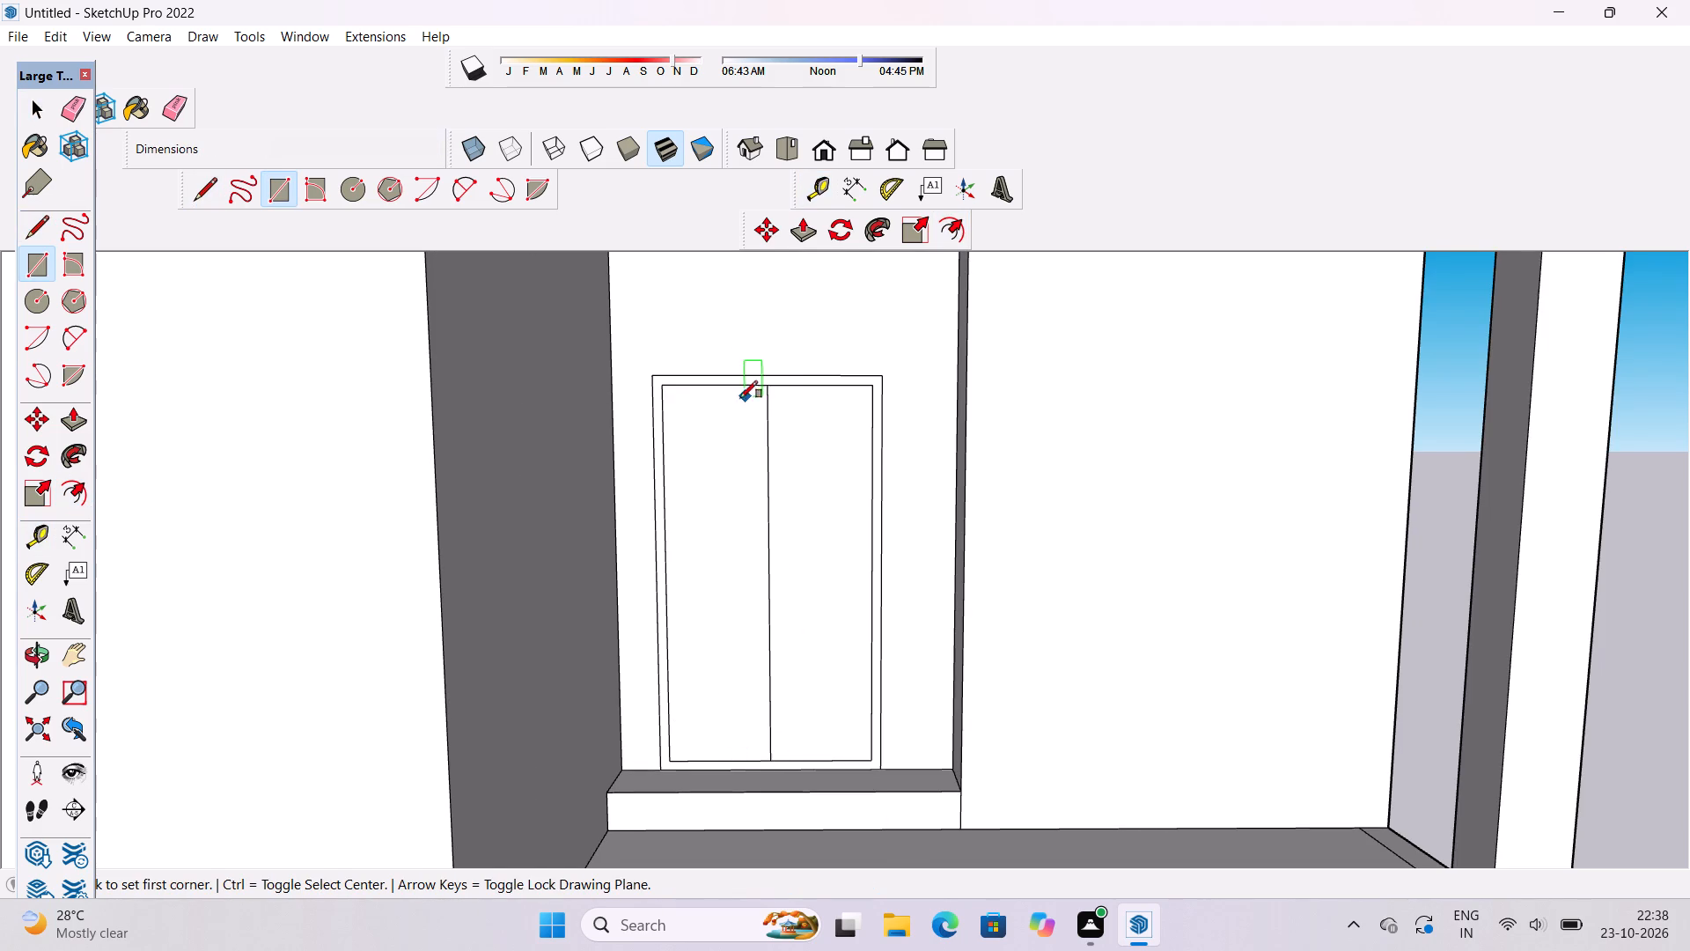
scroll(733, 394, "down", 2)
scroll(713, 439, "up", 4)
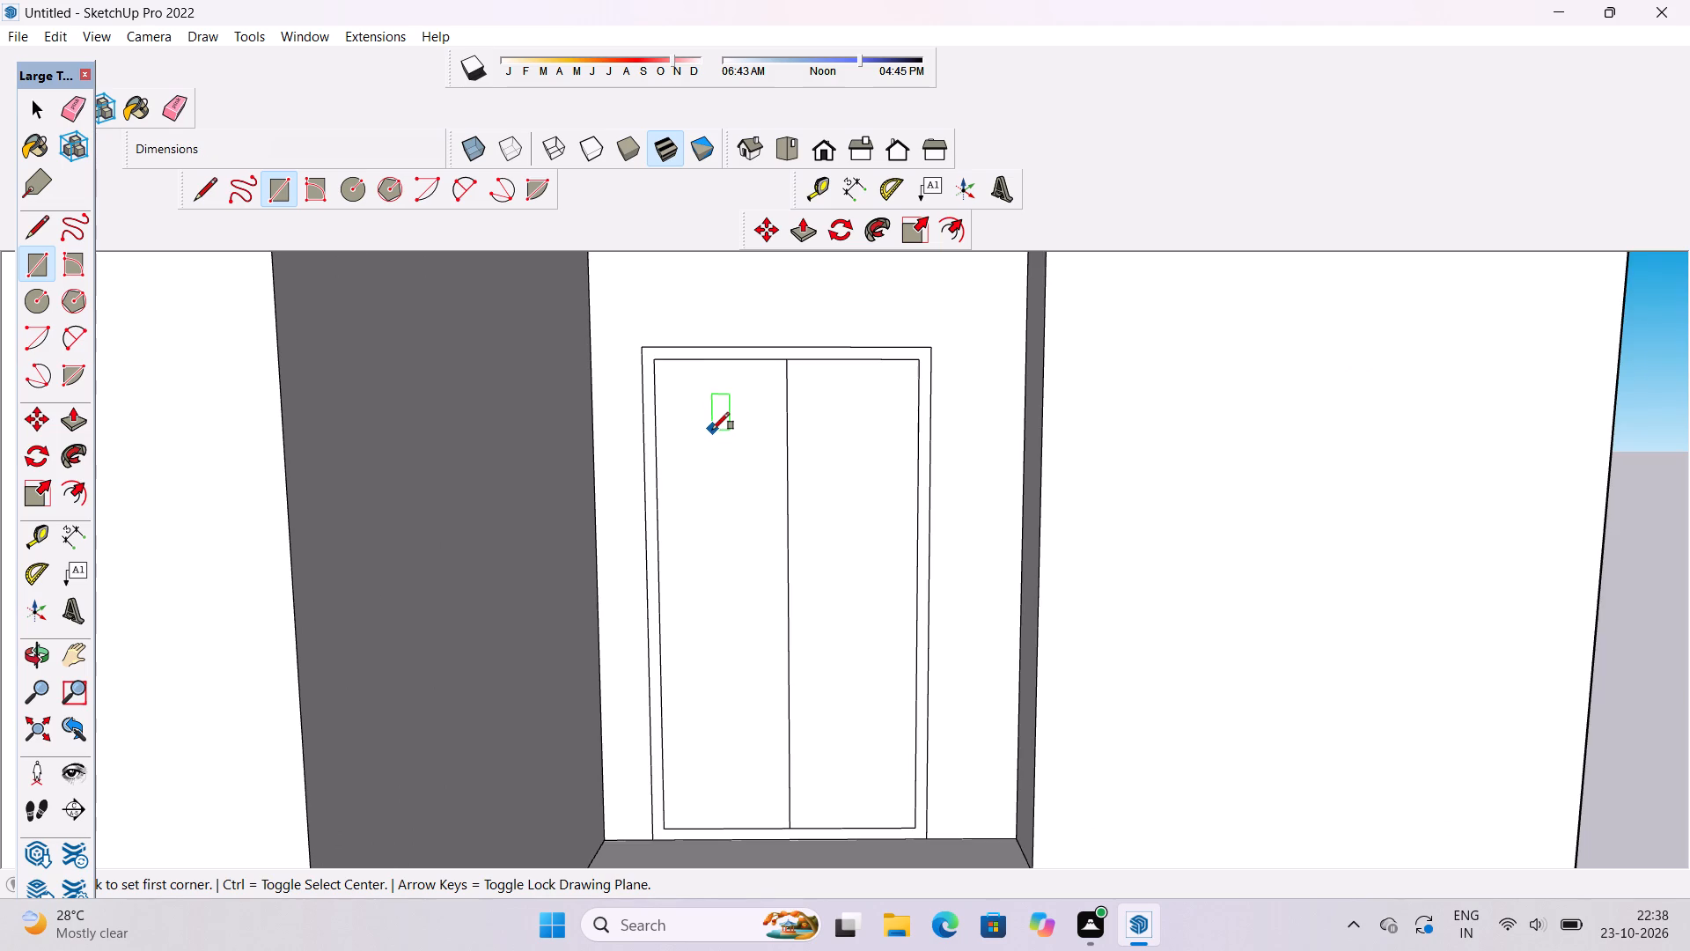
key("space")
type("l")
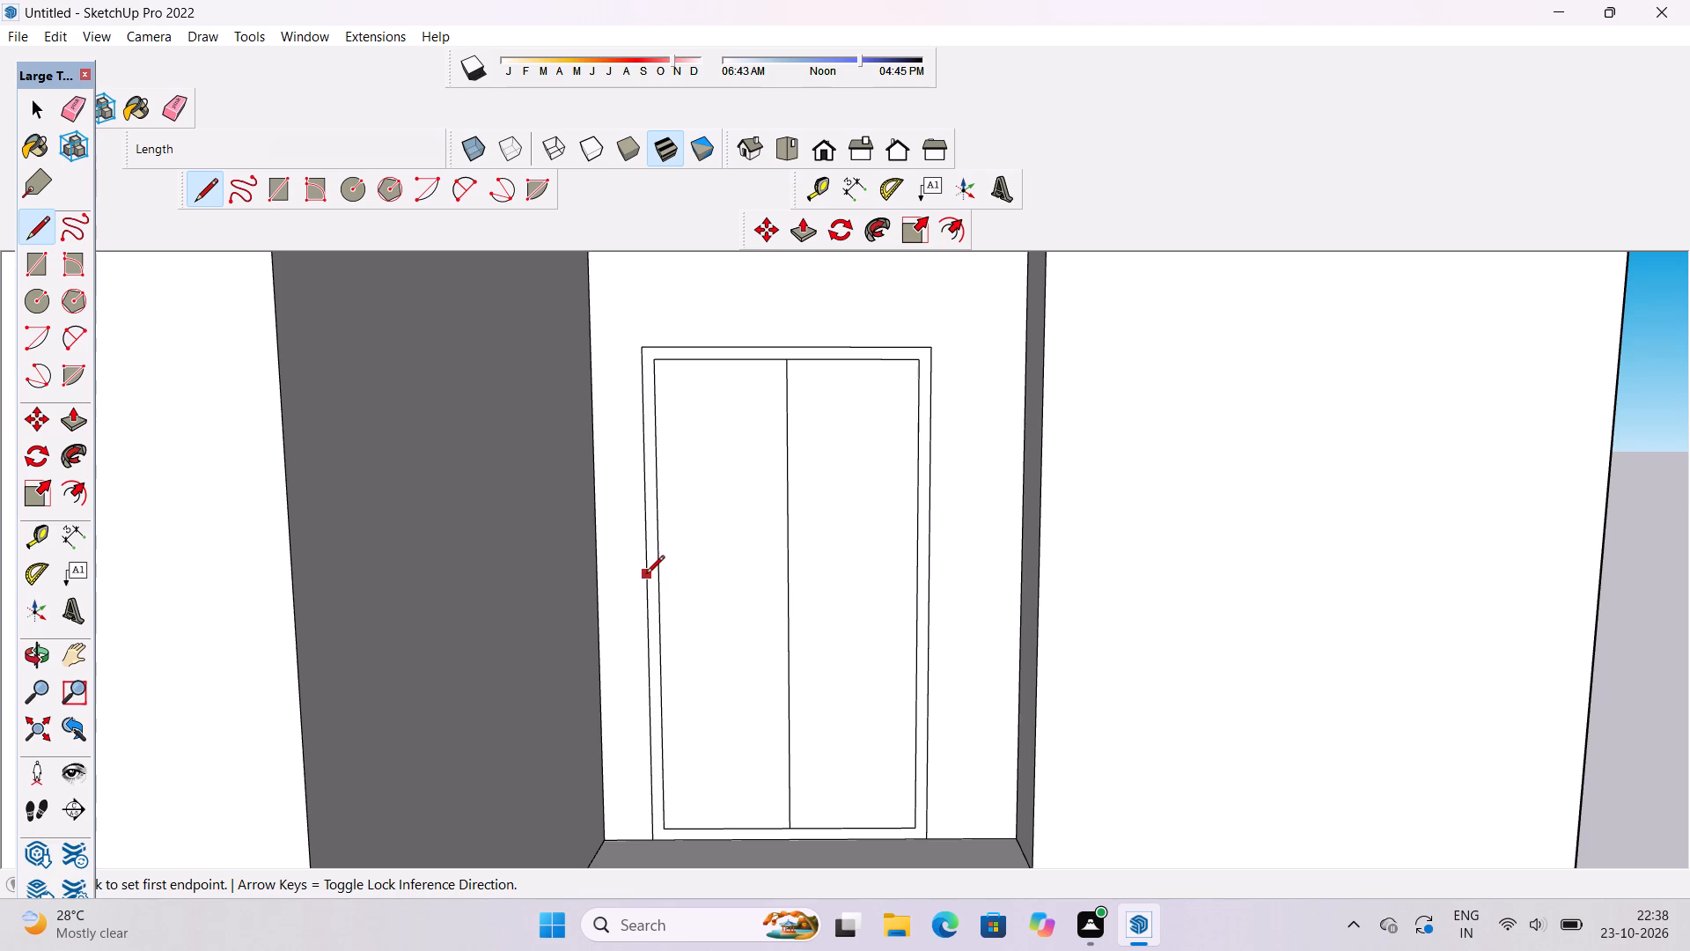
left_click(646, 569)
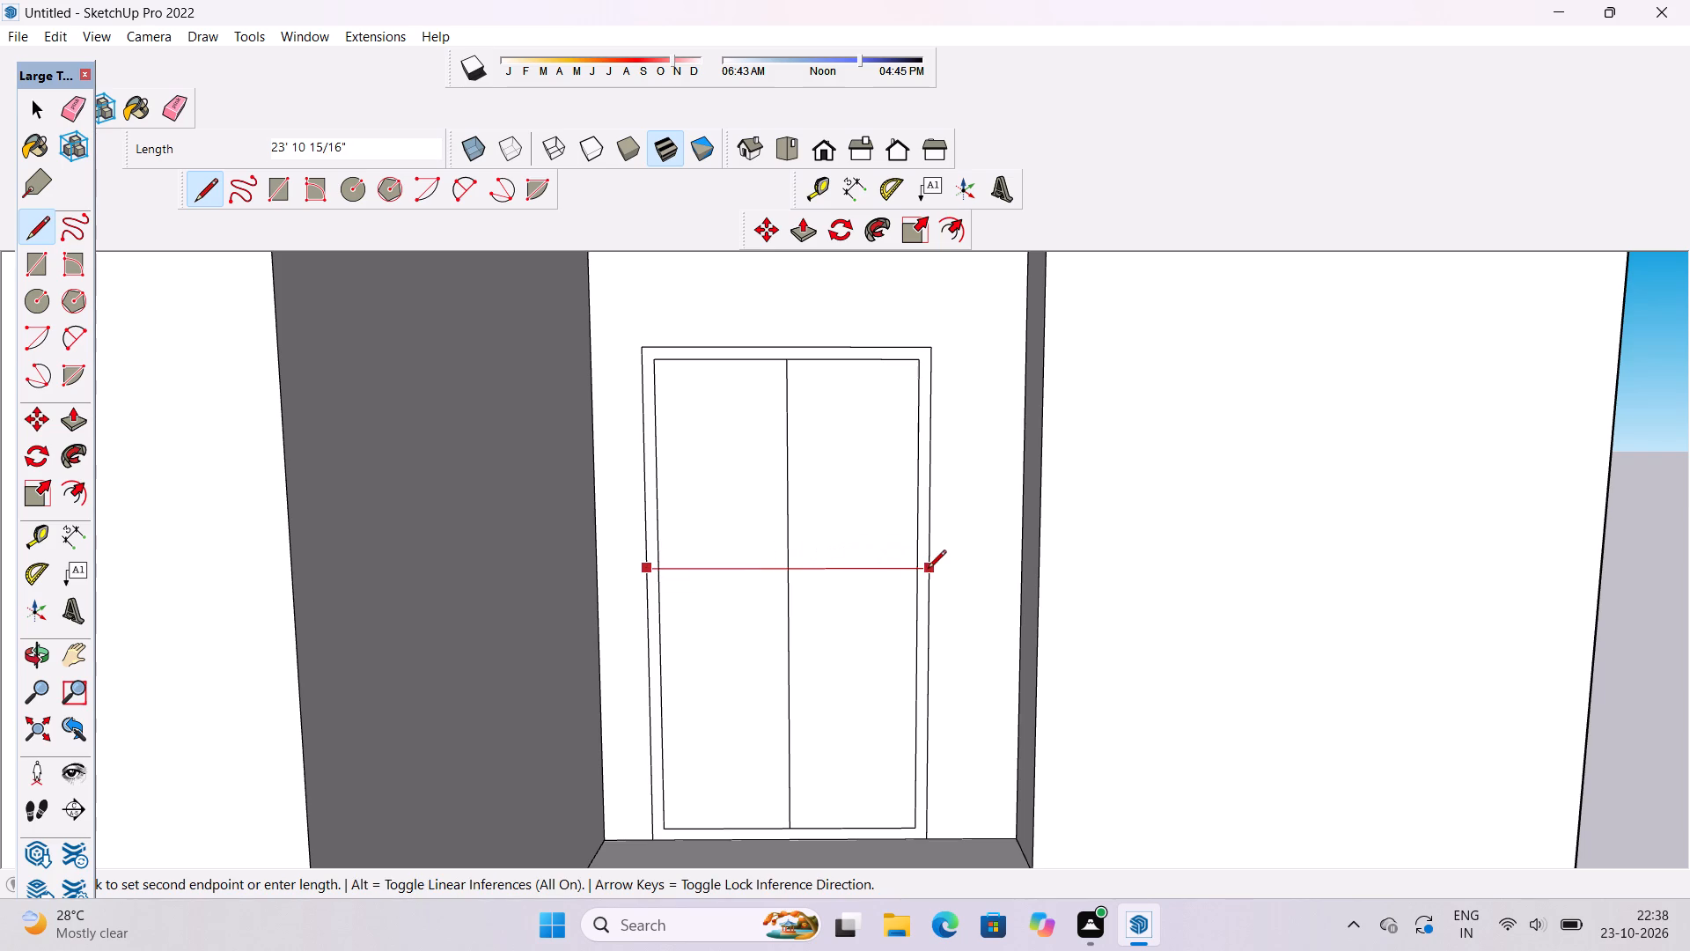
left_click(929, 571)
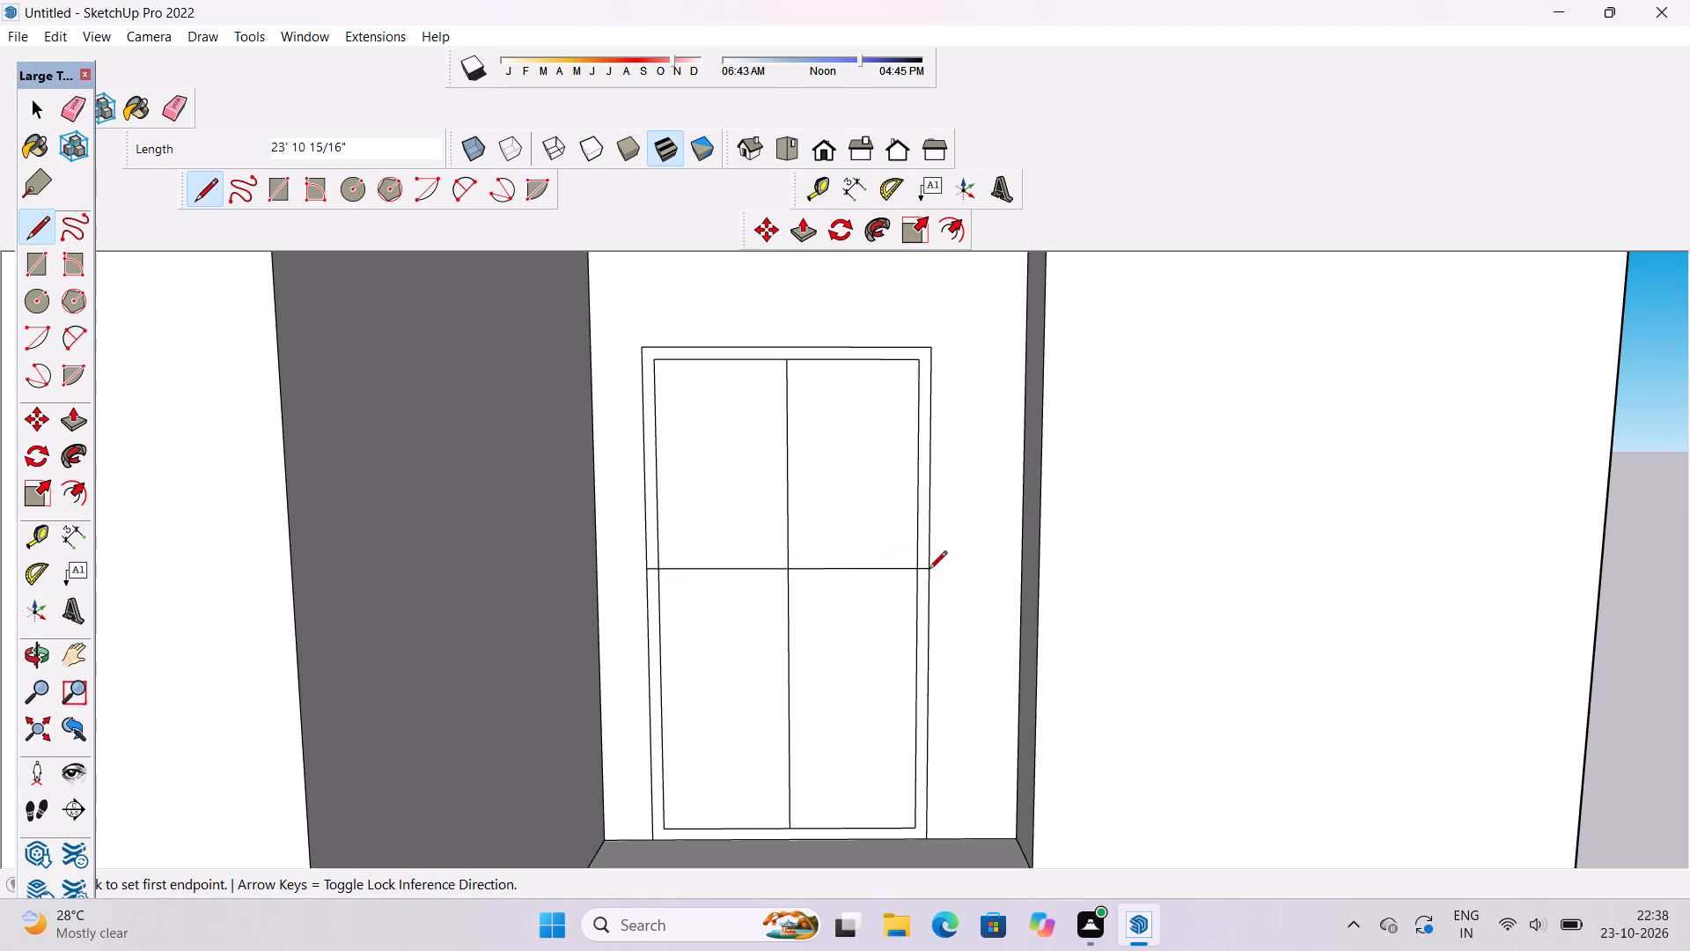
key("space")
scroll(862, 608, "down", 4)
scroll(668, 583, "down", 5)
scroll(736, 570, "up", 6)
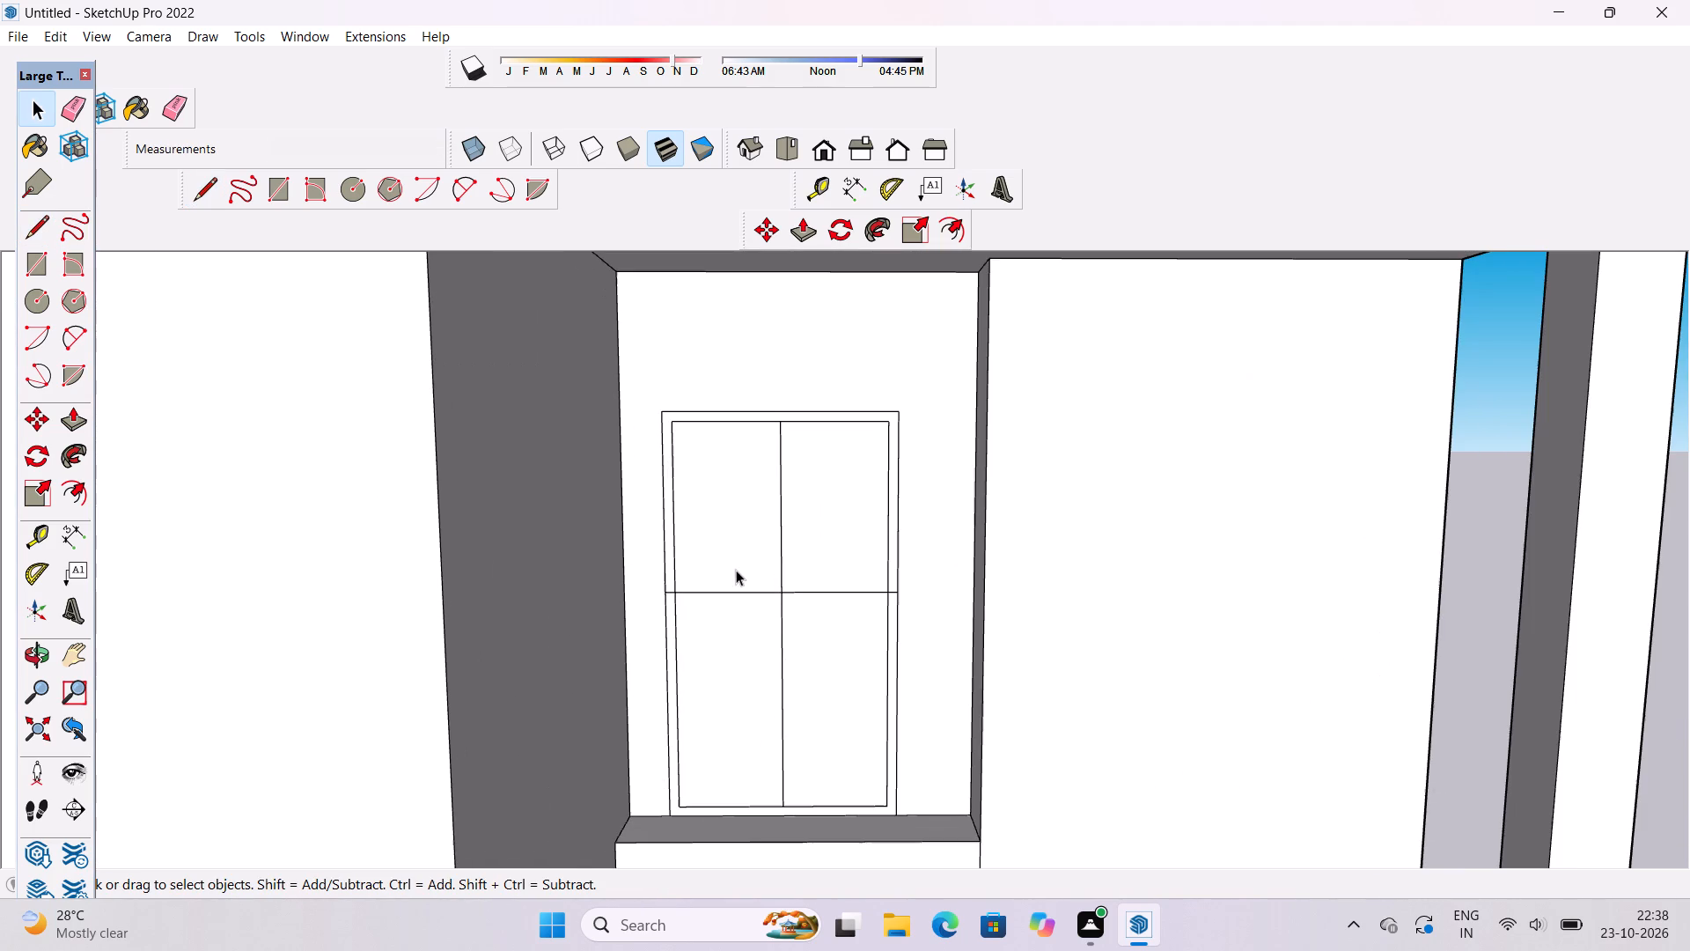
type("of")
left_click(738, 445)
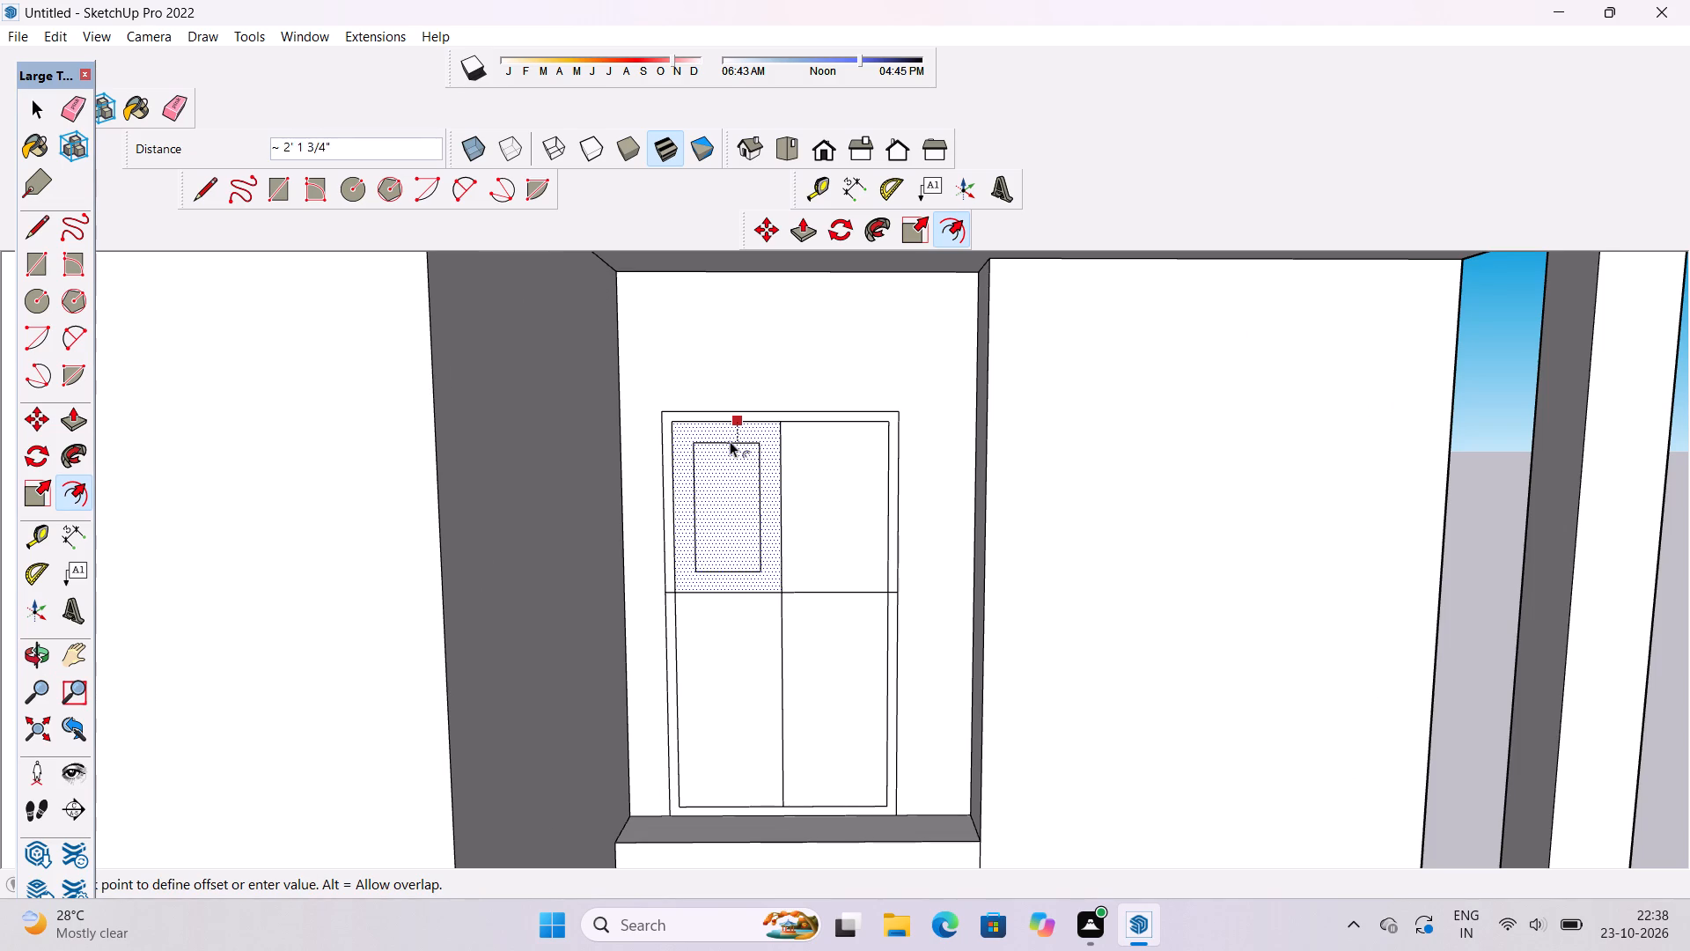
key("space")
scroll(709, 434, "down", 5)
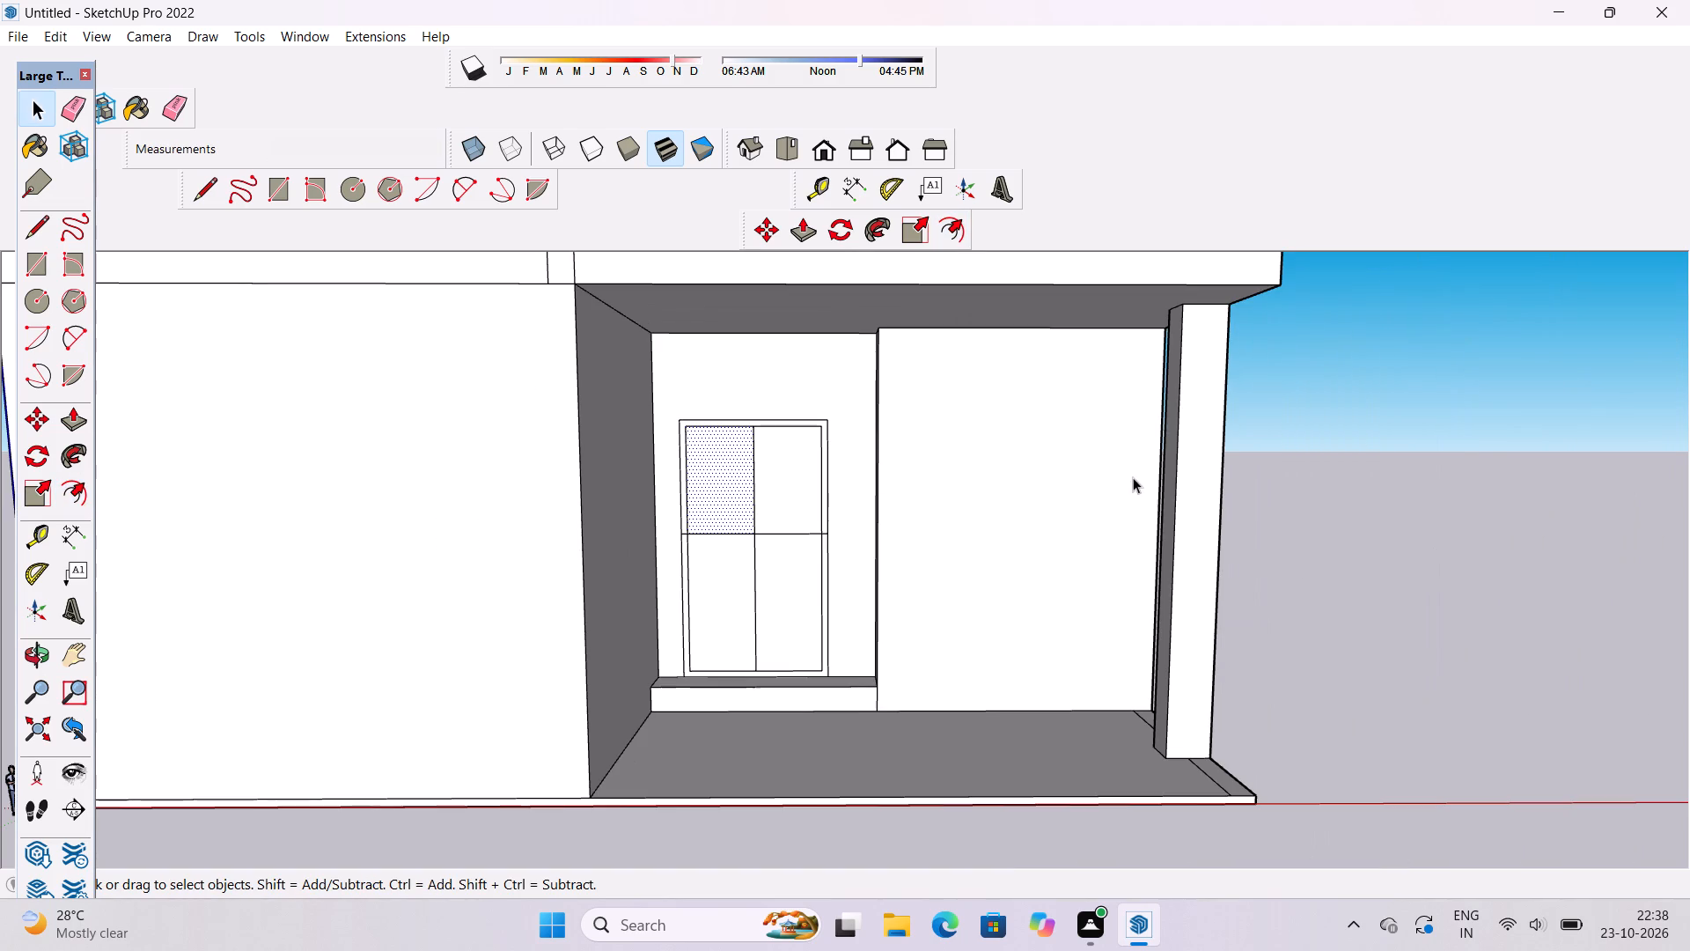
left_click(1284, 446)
Examine the four-part door division within the ground-floor recess from closer and farther away.
scroll(990, 528, "up", 1)
key("o")
scroll(856, 530, "down", 3)
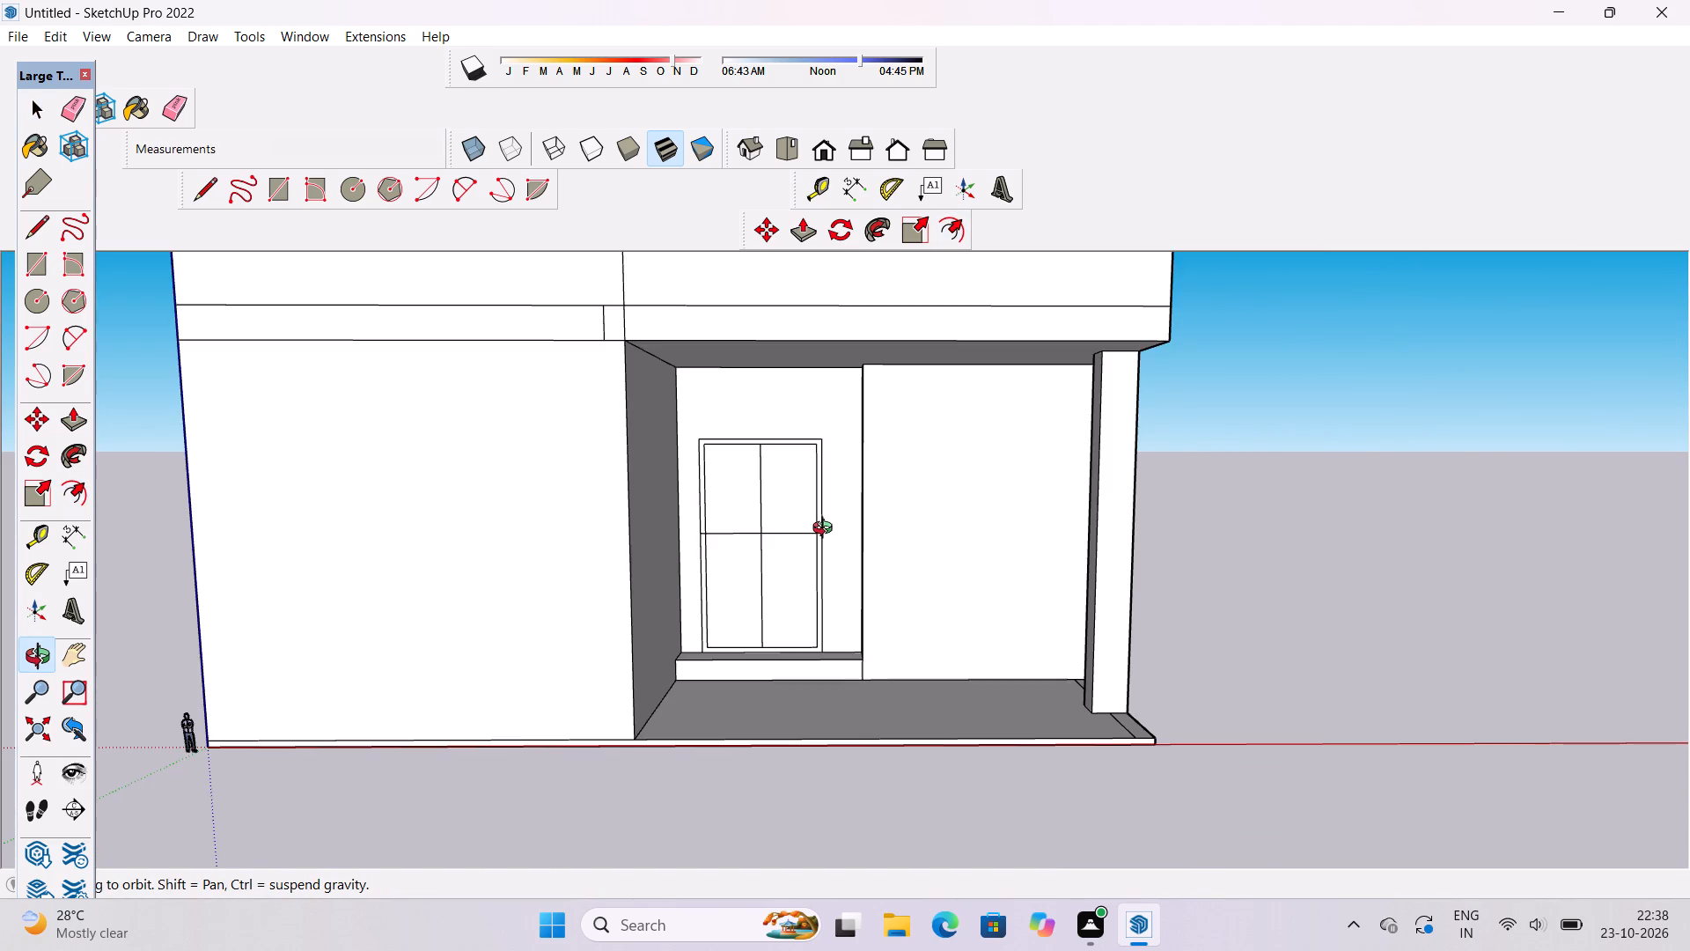
scroll(822, 530, "up", 6)
left_click_drag(767, 546, 771, 571, "shift")
scroll(724, 596, "up", 3)
left_click_drag(594, 564, 597, 587, "shift")
scroll(700, 527, "down", 6)
left_click_drag(716, 616, 735, 533, "shift")
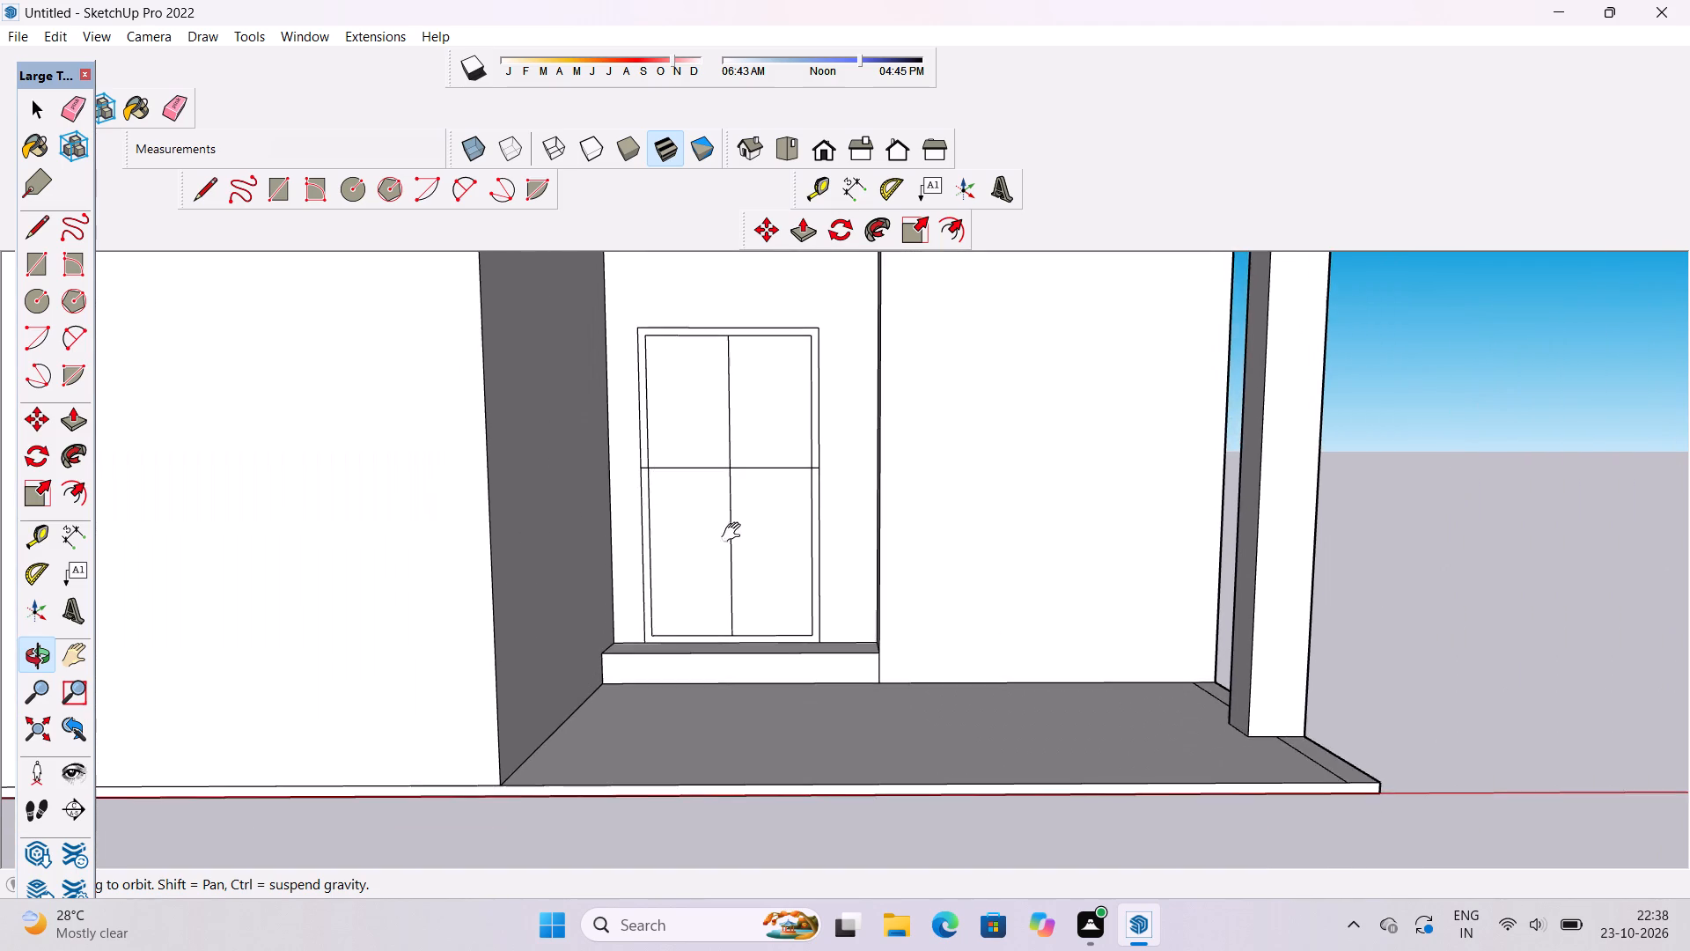
scroll(754, 514, "down", 4)
left_click_drag(780, 501, 790, 521, "shift")
scroll(790, 521, "up", 2)
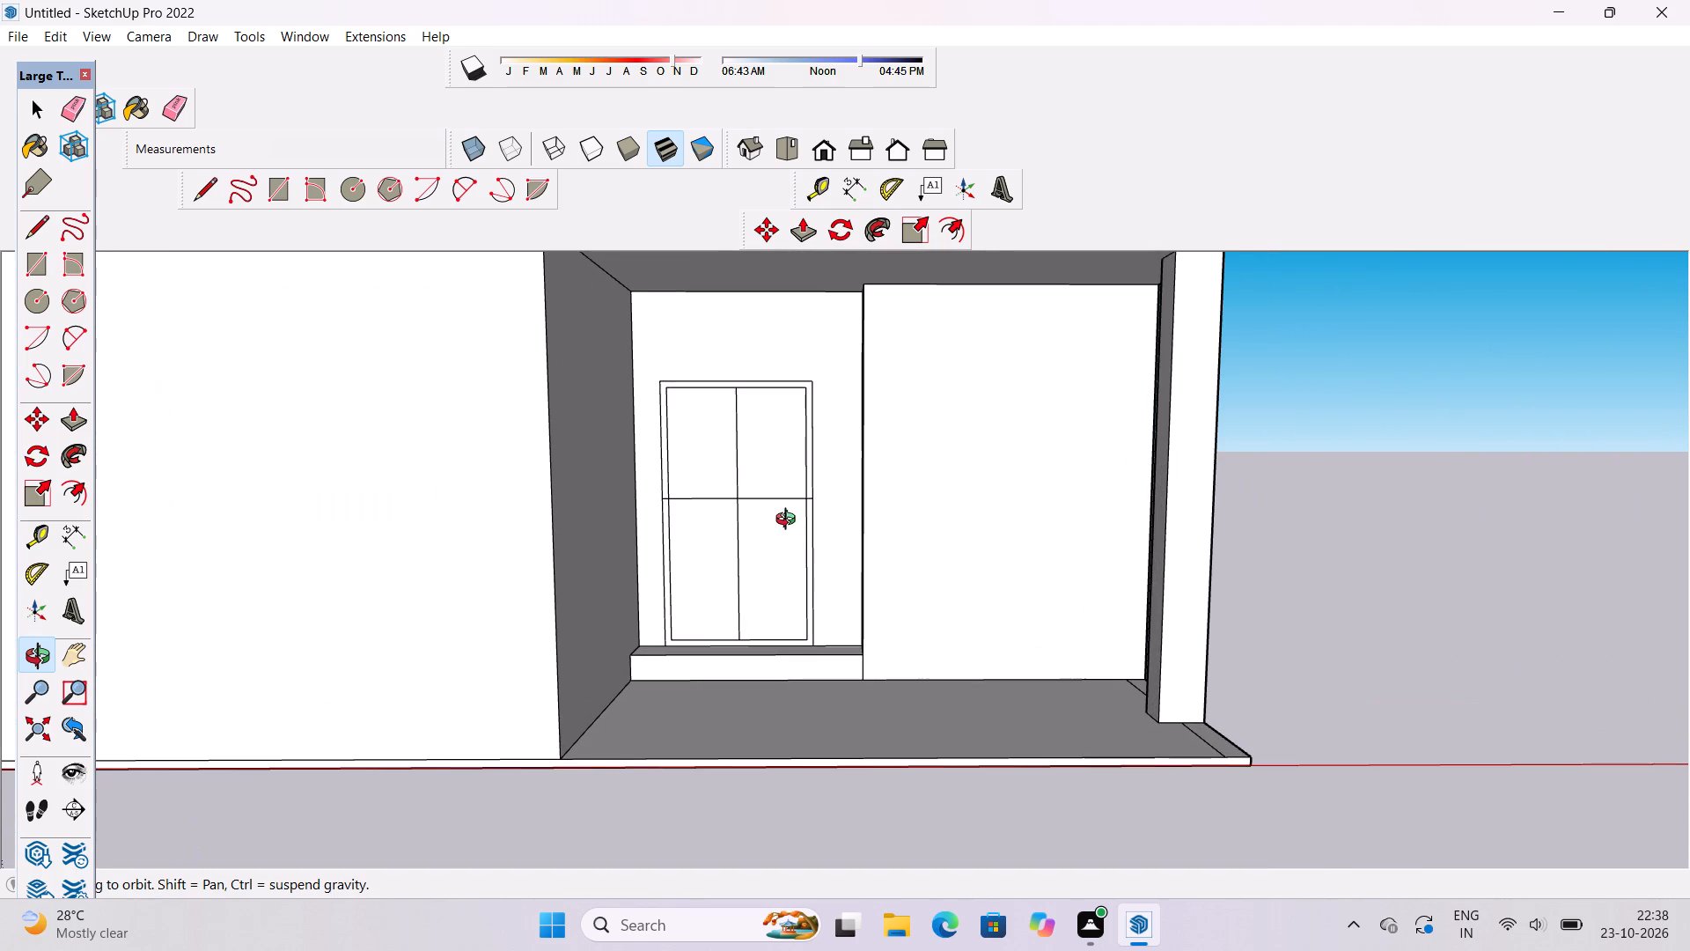
scroll(790, 521, "down", 3)
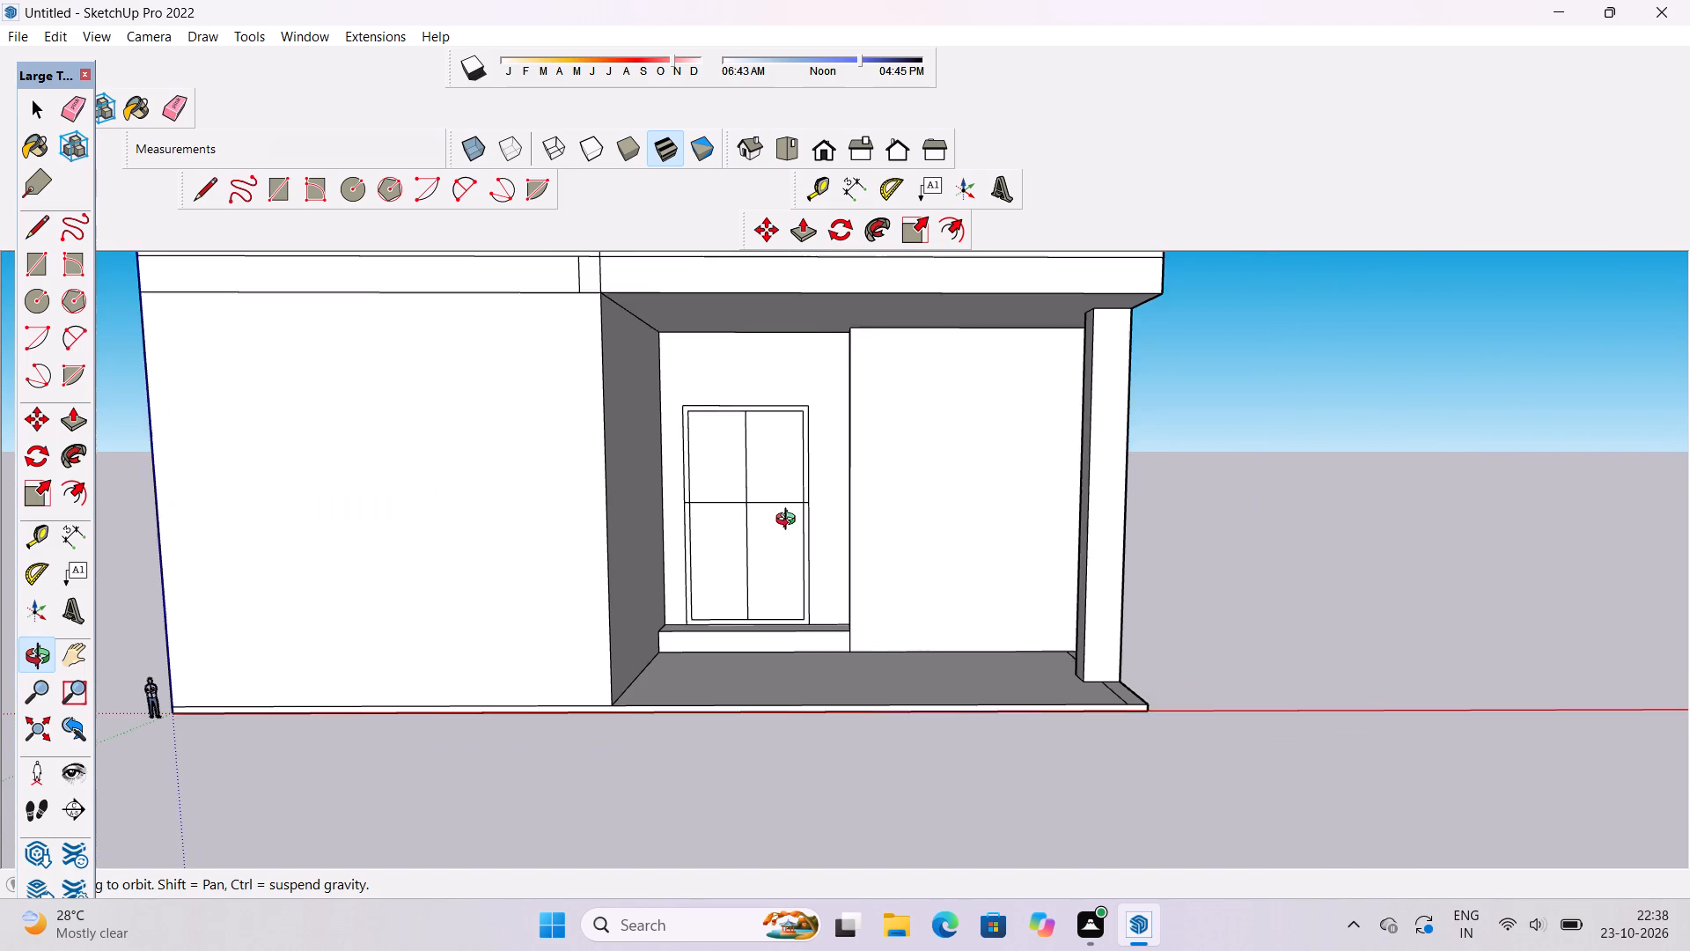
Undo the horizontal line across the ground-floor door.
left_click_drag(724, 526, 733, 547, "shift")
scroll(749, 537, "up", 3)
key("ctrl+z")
Erase the short vertical edge between the raised strip's front face and the adjoining ground-floor back wall.
scroll(732, 491, "up", 3)
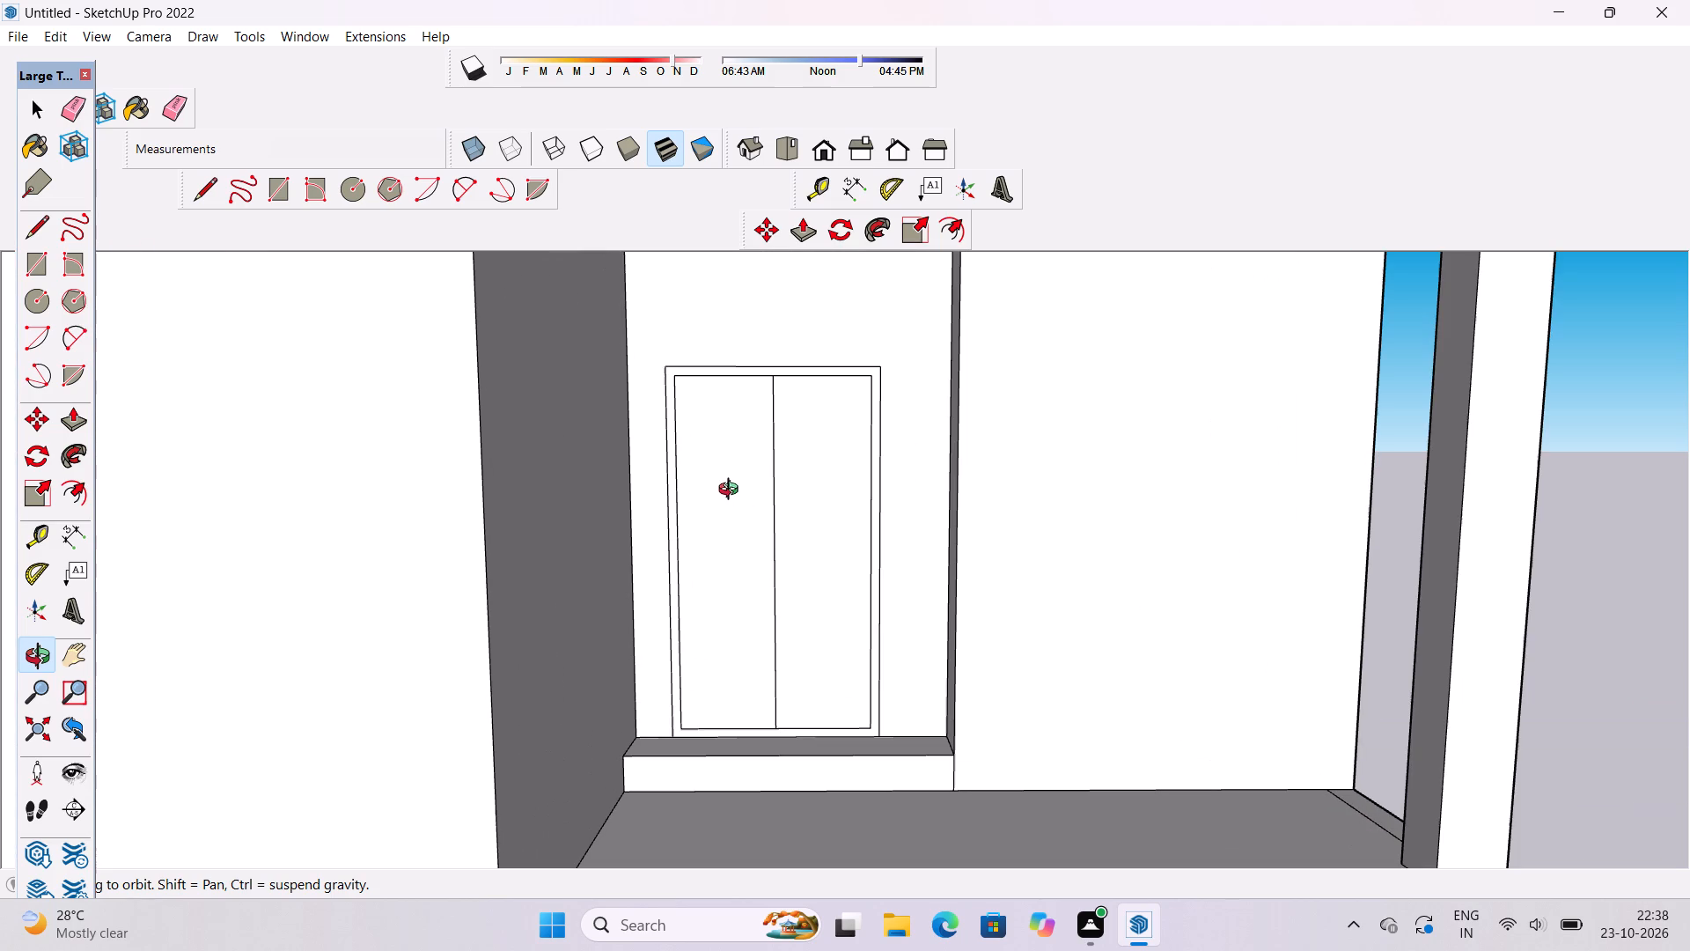
left_click_drag(732, 490, 769, 490, "shift")
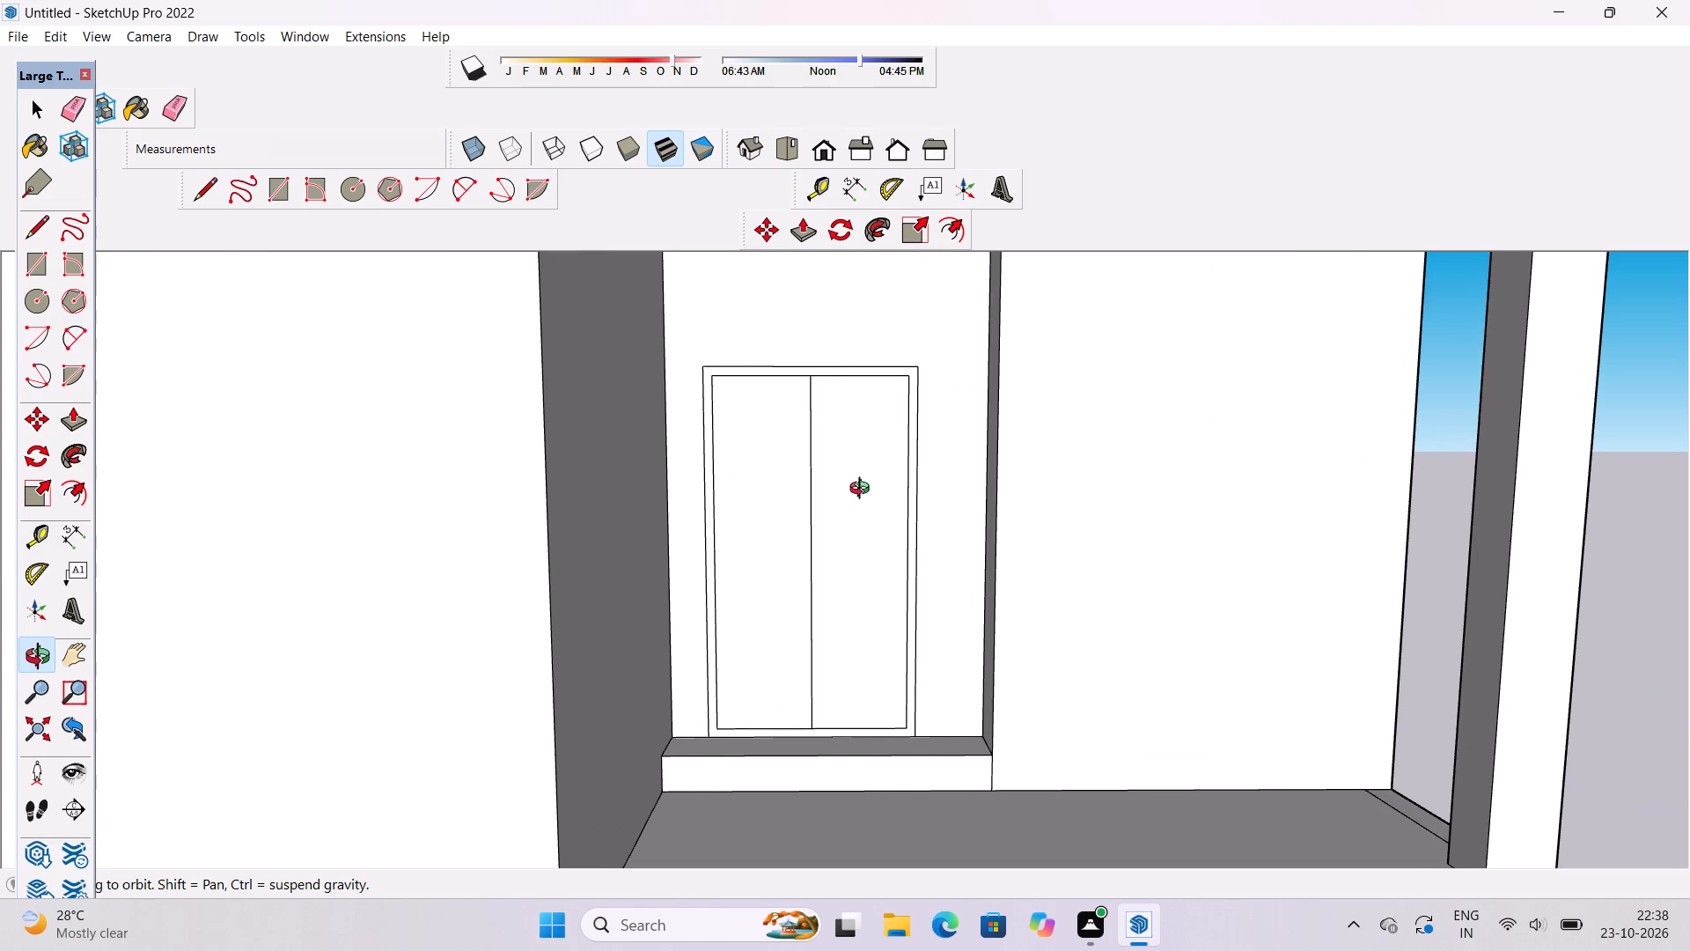
scroll(864, 490, "down", 5)
left_click_drag(872, 496, 872, 451, "shift")
scroll(872, 451, "down", 3)
left_click_drag(876, 443, 838, 513, "shift")
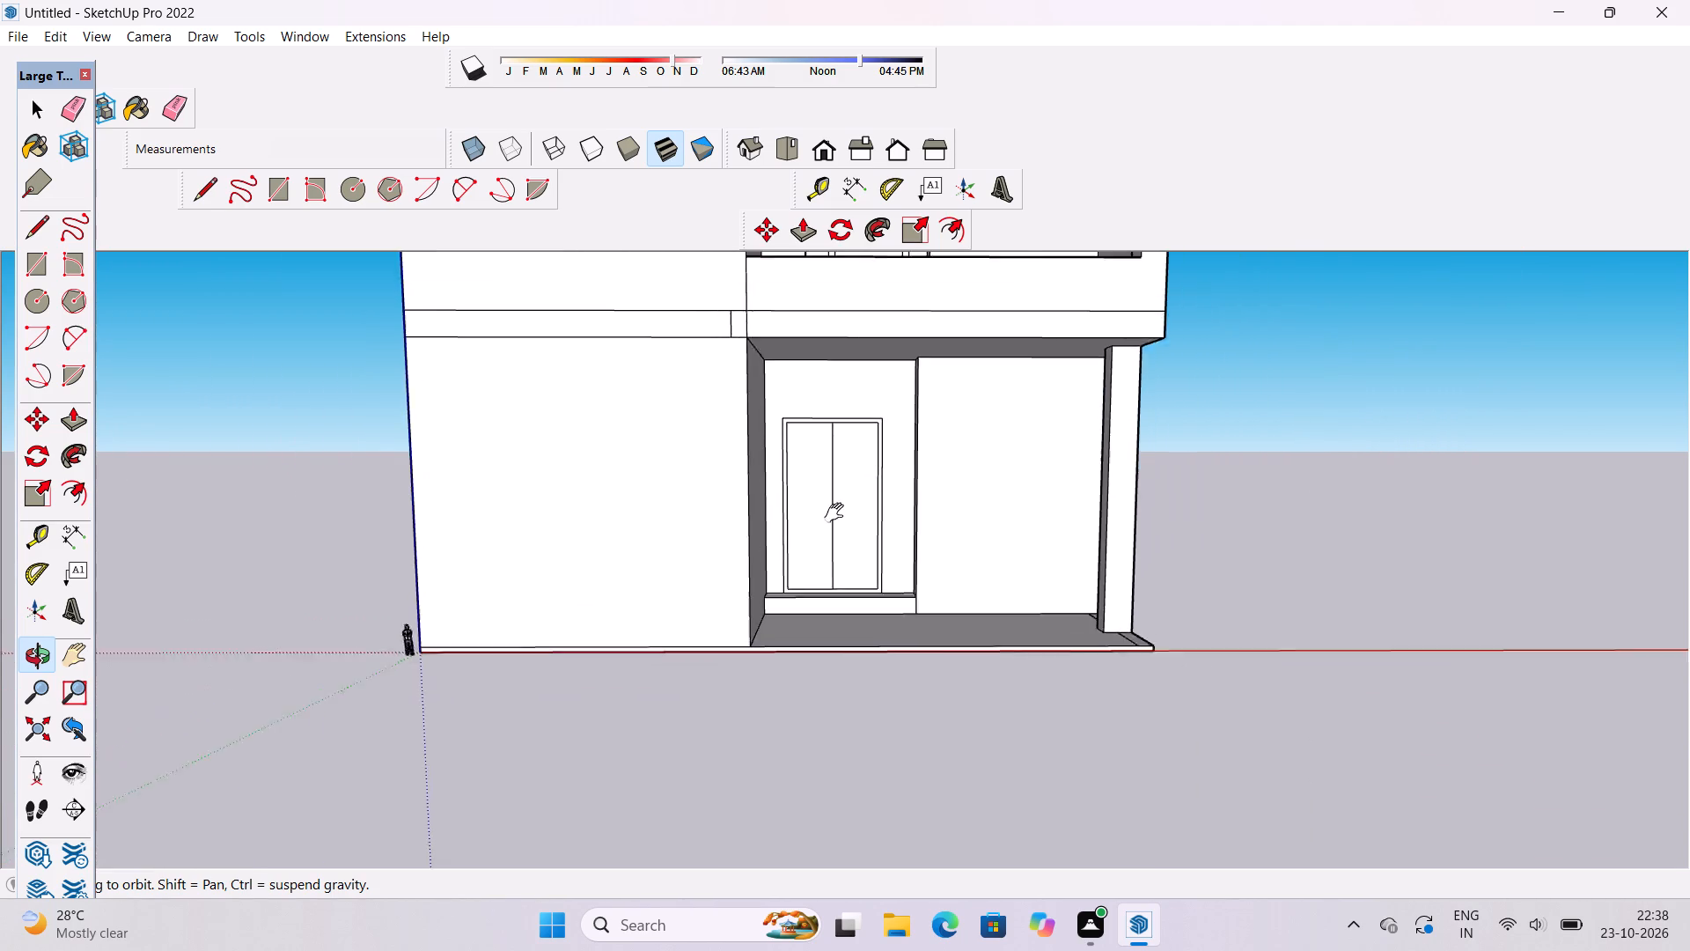
left_click_drag(838, 513, 838, 514, "shift")
scroll(900, 679, "up", 7, "shift")
left_click(883, 624, "shift")
scroll(876, 621, "up", 2)
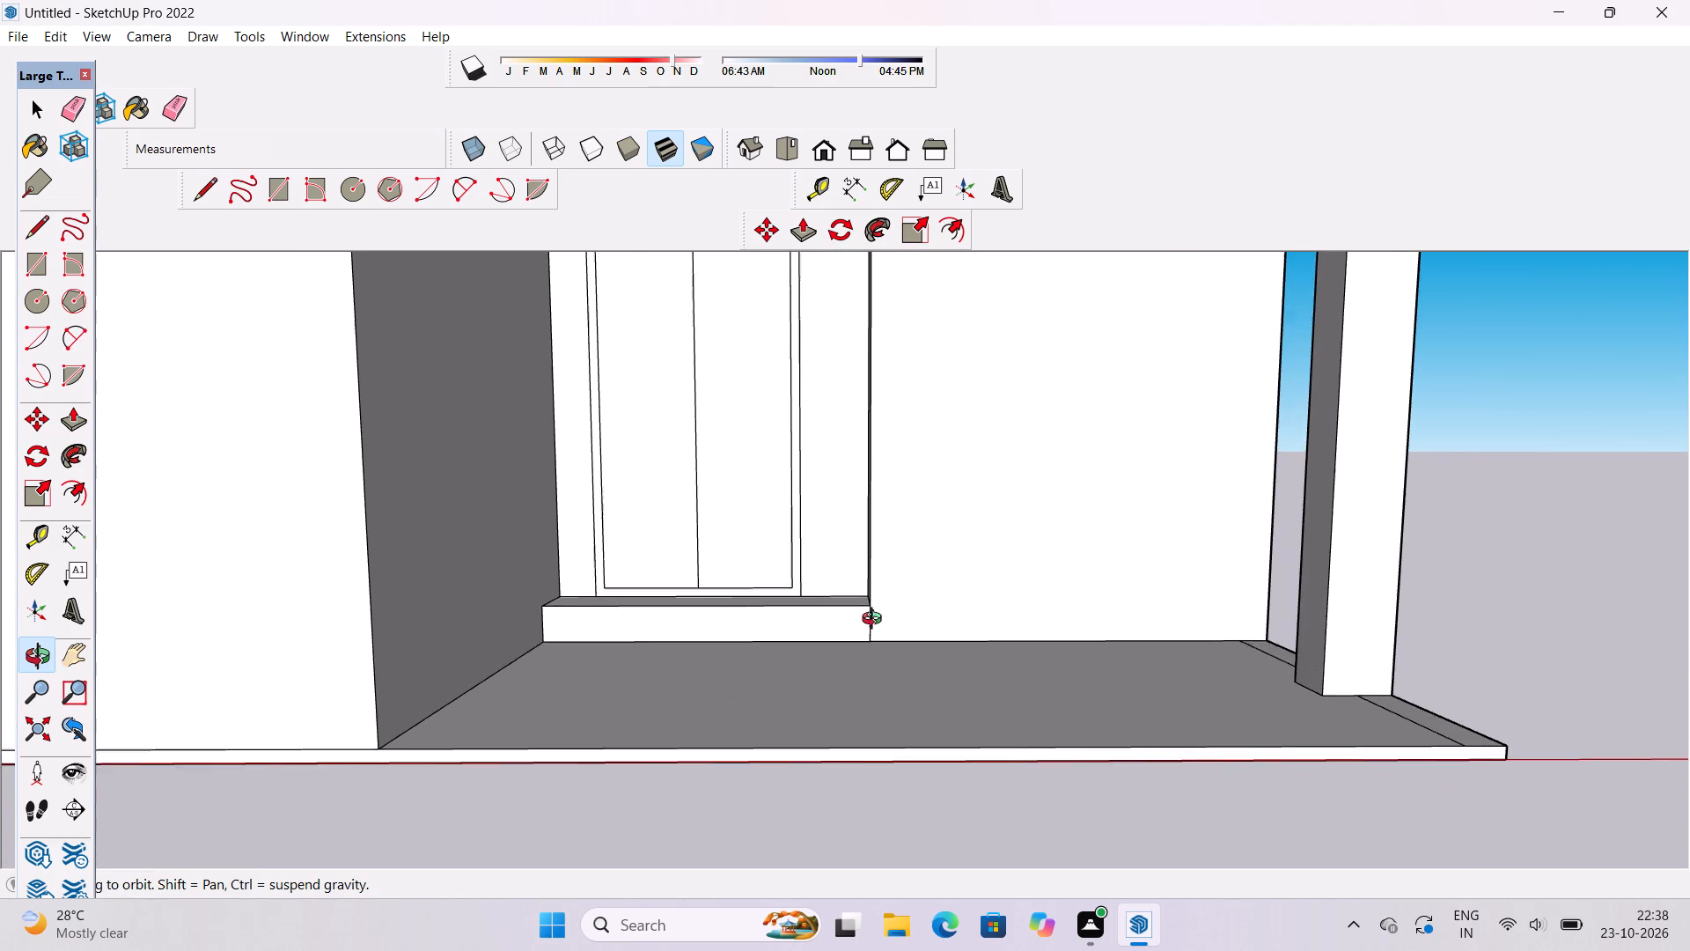
scroll(876, 621, "up", 1)
key("e")
left_click_drag(891, 605, 861, 631)
scroll(901, 630, "down", 6)
scroll(902, 635, "up", 1)
Examine the ground-floor door and blank back wall against the door and window layout of the storey above.
key("o")
scroll(902, 635, "down", 10)
left_click_drag(912, 596, 837, 655, "shift")
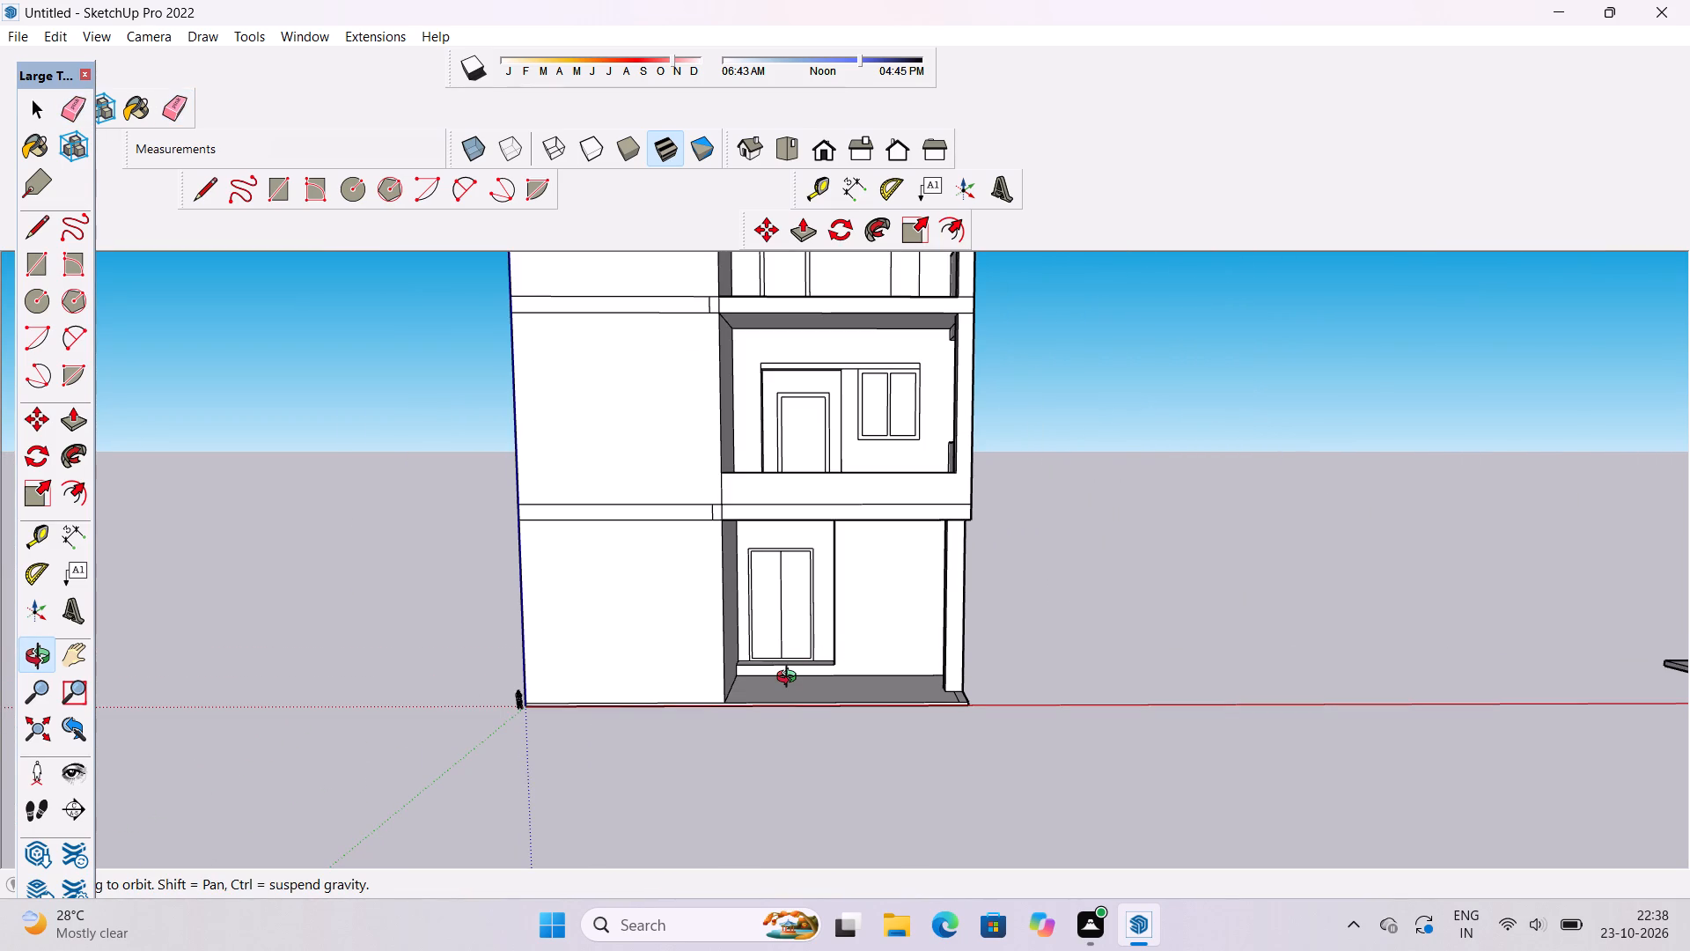
left_click_drag(799, 666, 843, 697)
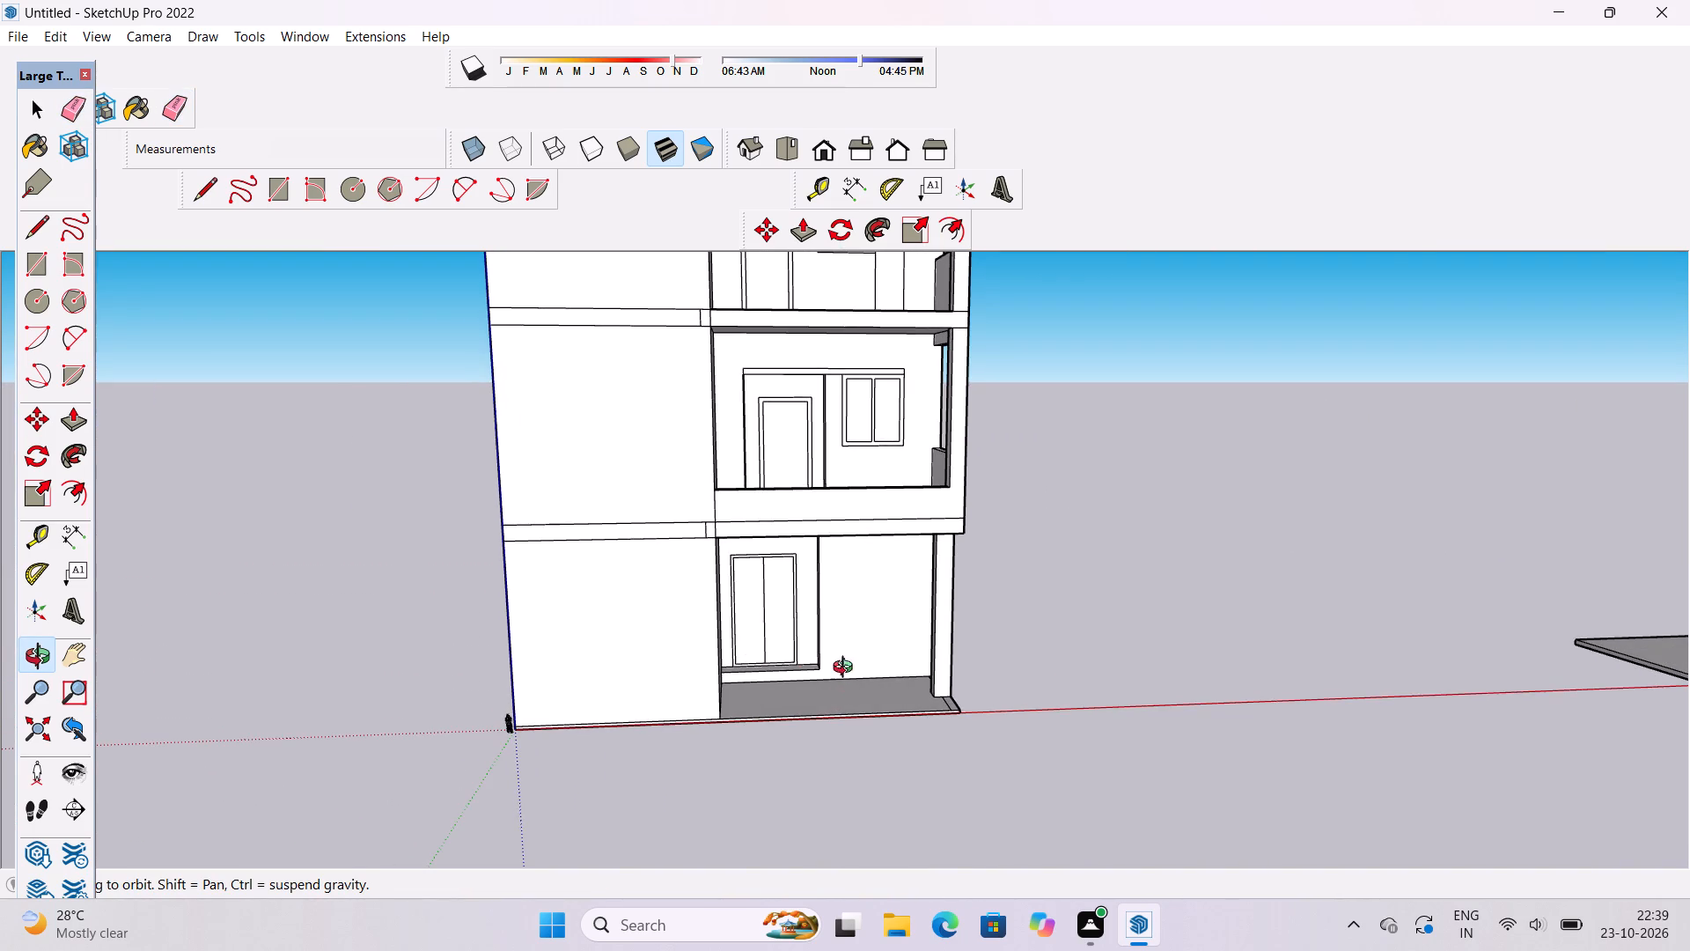
left_click_drag(840, 660, 835, 700, "shift")
left_click_drag(831, 711, 799, 605)
scroll(830, 689, "up", 3)
left_click_drag(830, 687, 727, 658, "shift")
left_click_drag(727, 650, 735, 684)
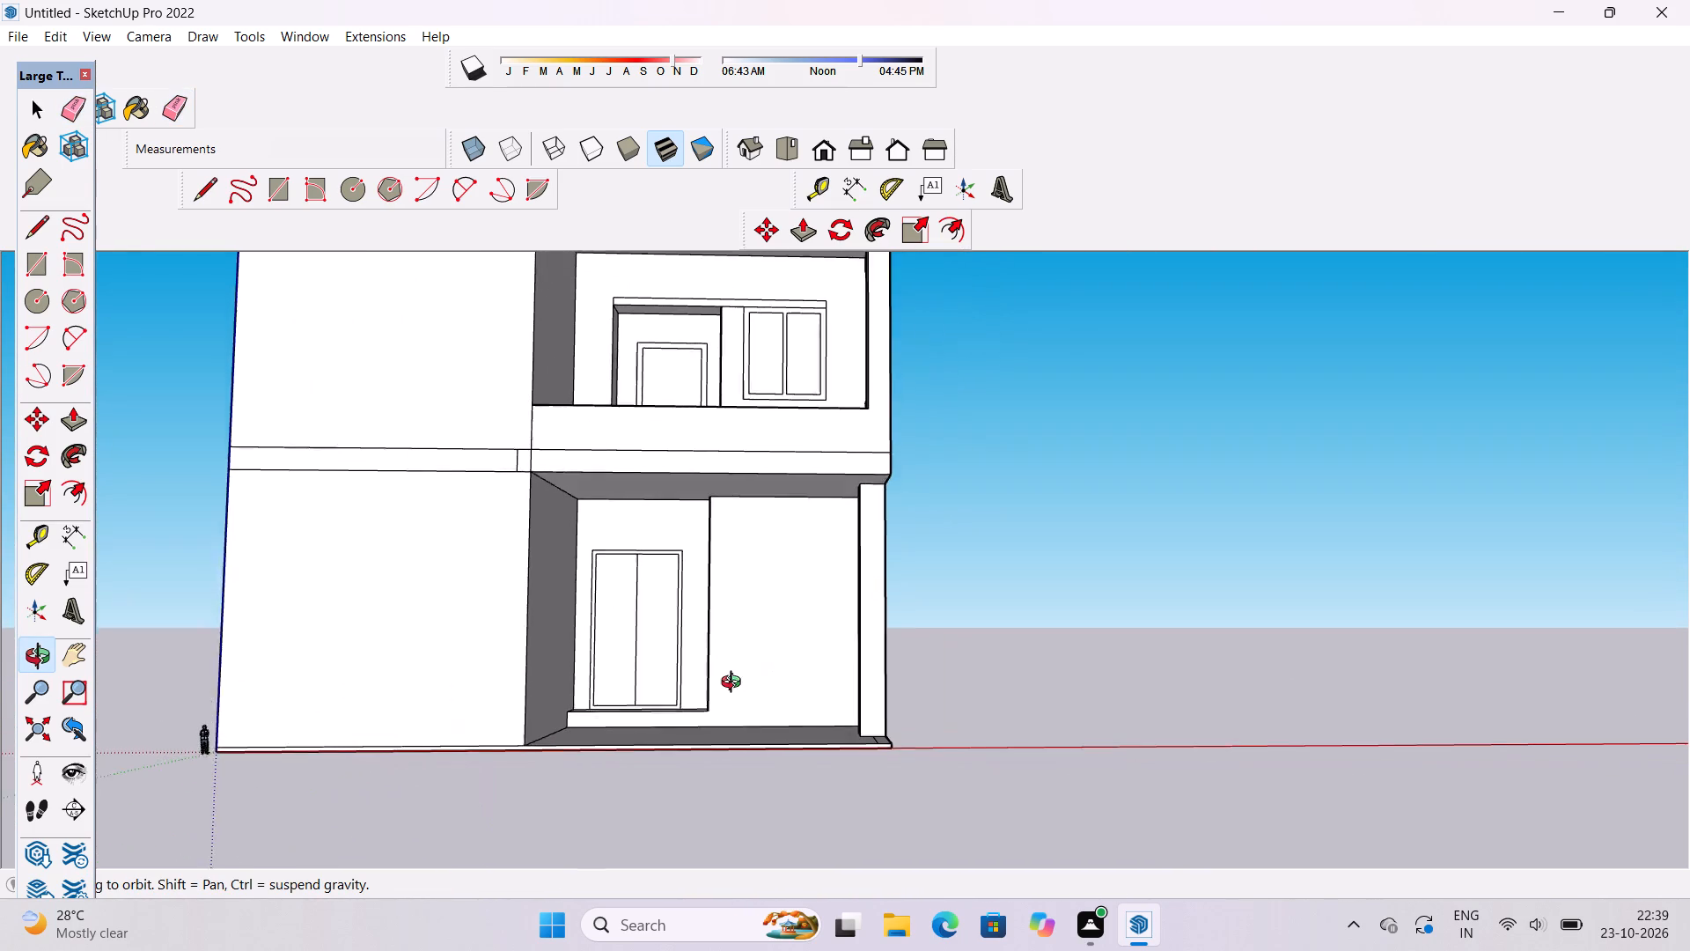
left_click_drag(735, 684, 735, 685)
Draw a window rectangle about 27 ft high and 24 ft wide on the blank ground-floor back wall beside the double door.
scroll(771, 633, "up", 2)
left_click(790, 627, "shift")
left_click_drag(796, 634, 838, 604, "shift")
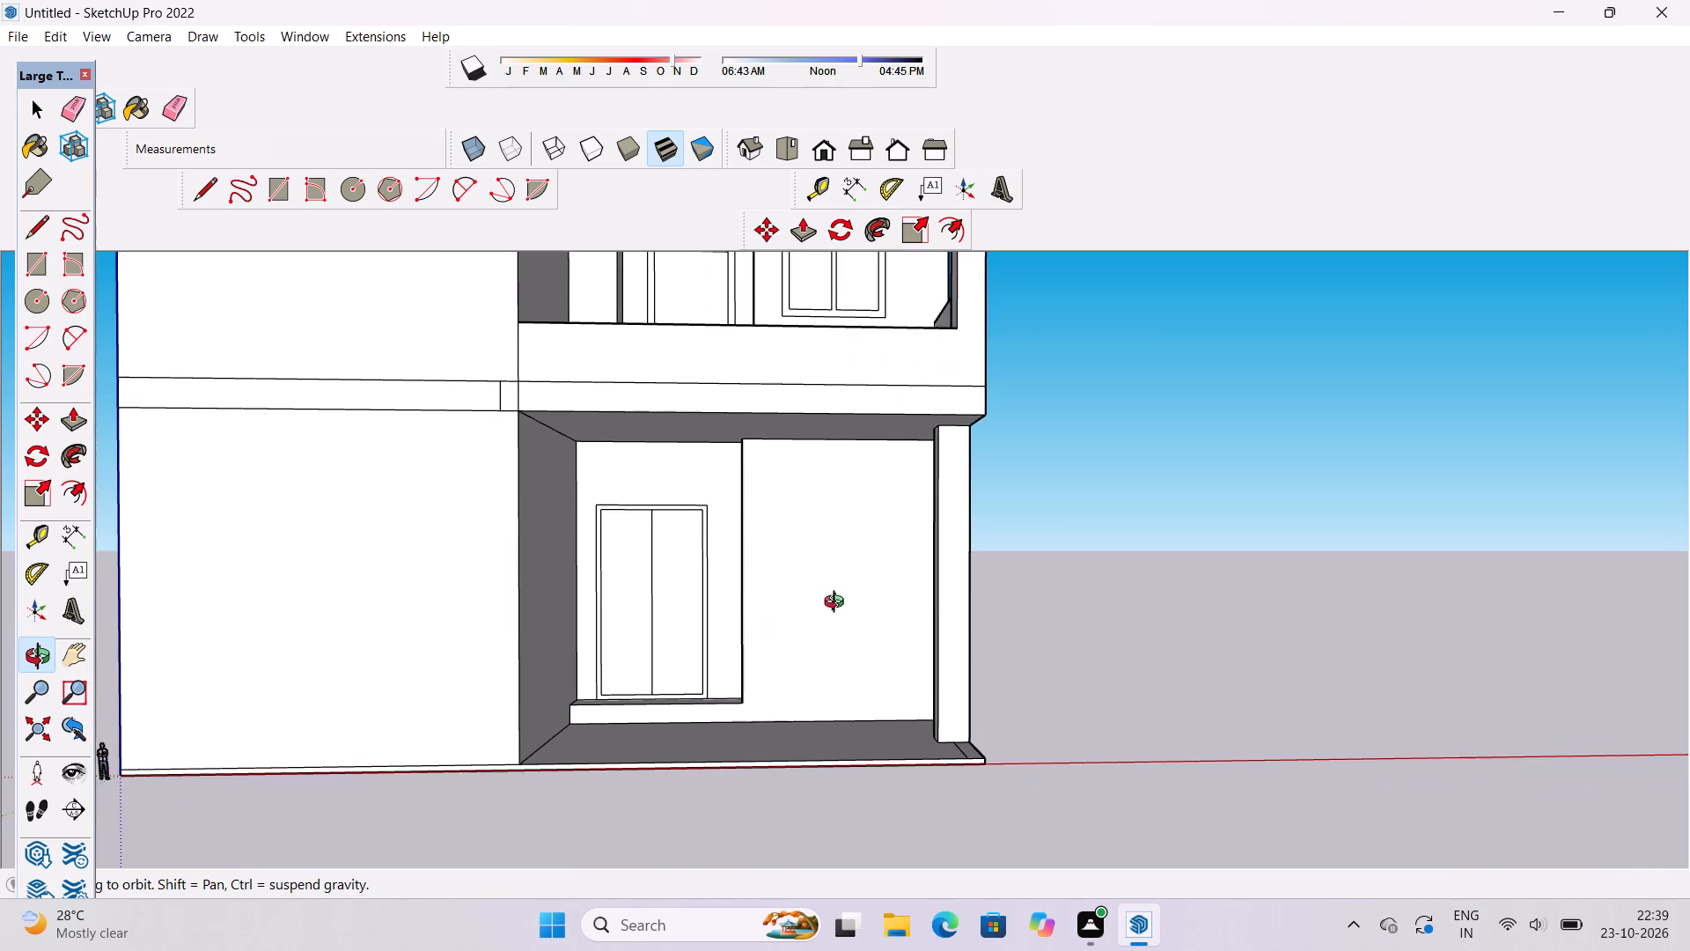
left_click_drag(838, 604, 840, 623)
left_click(800, 609, "shift")
key("r")
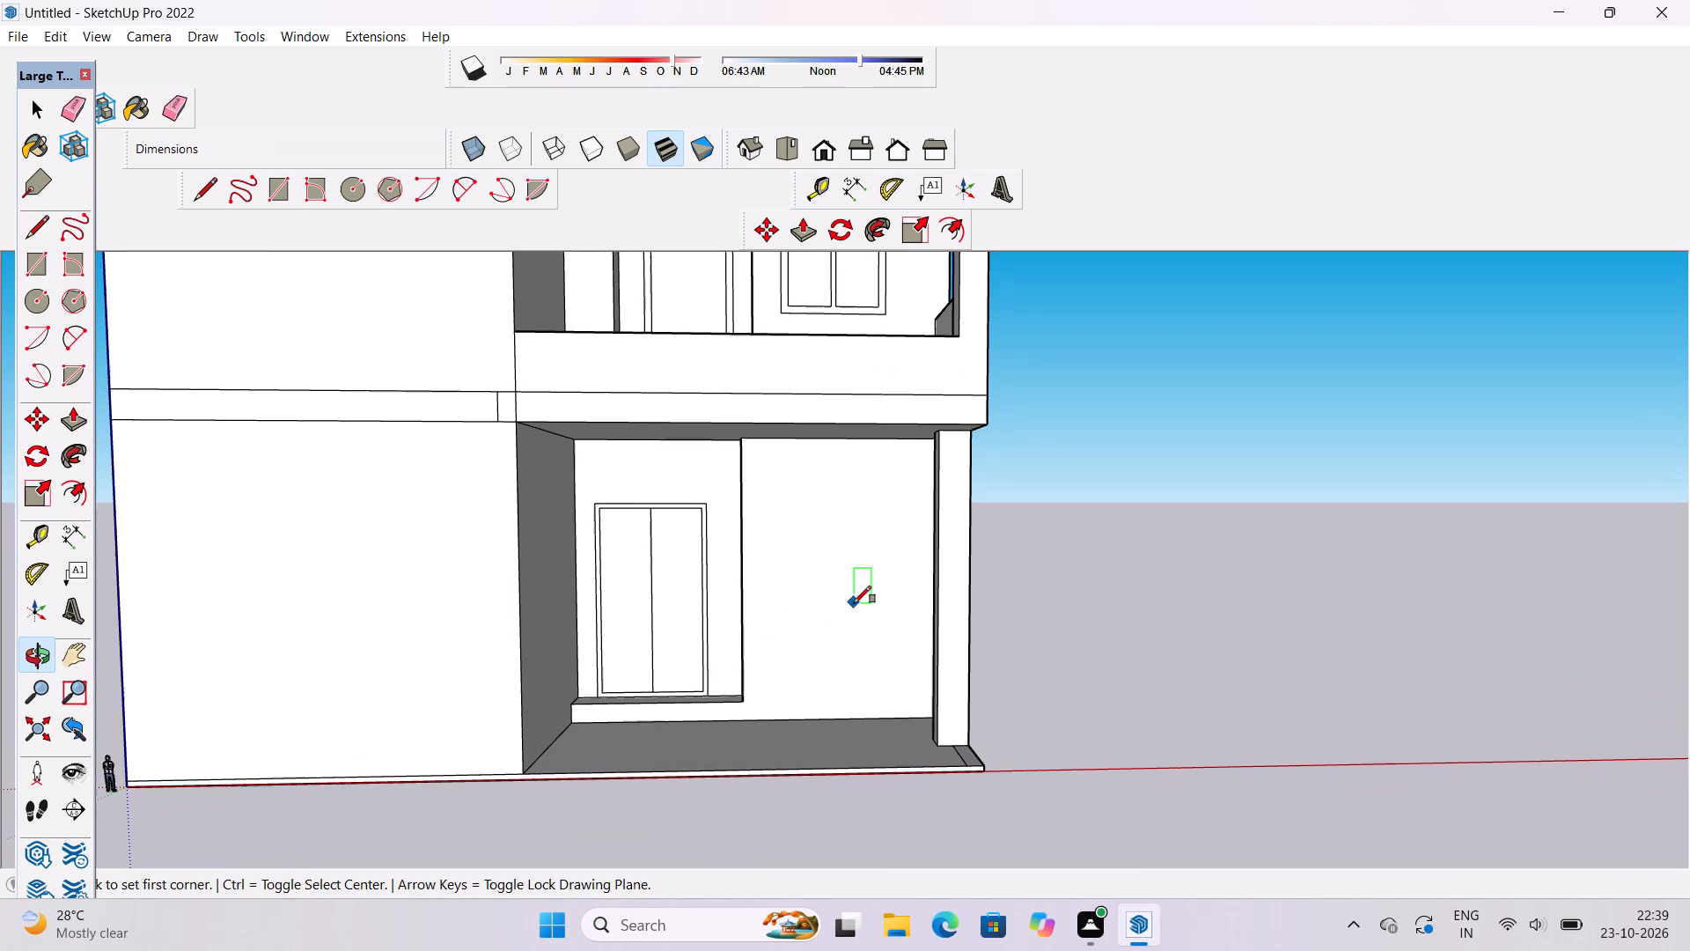
scroll(768, 517, "up", 1)
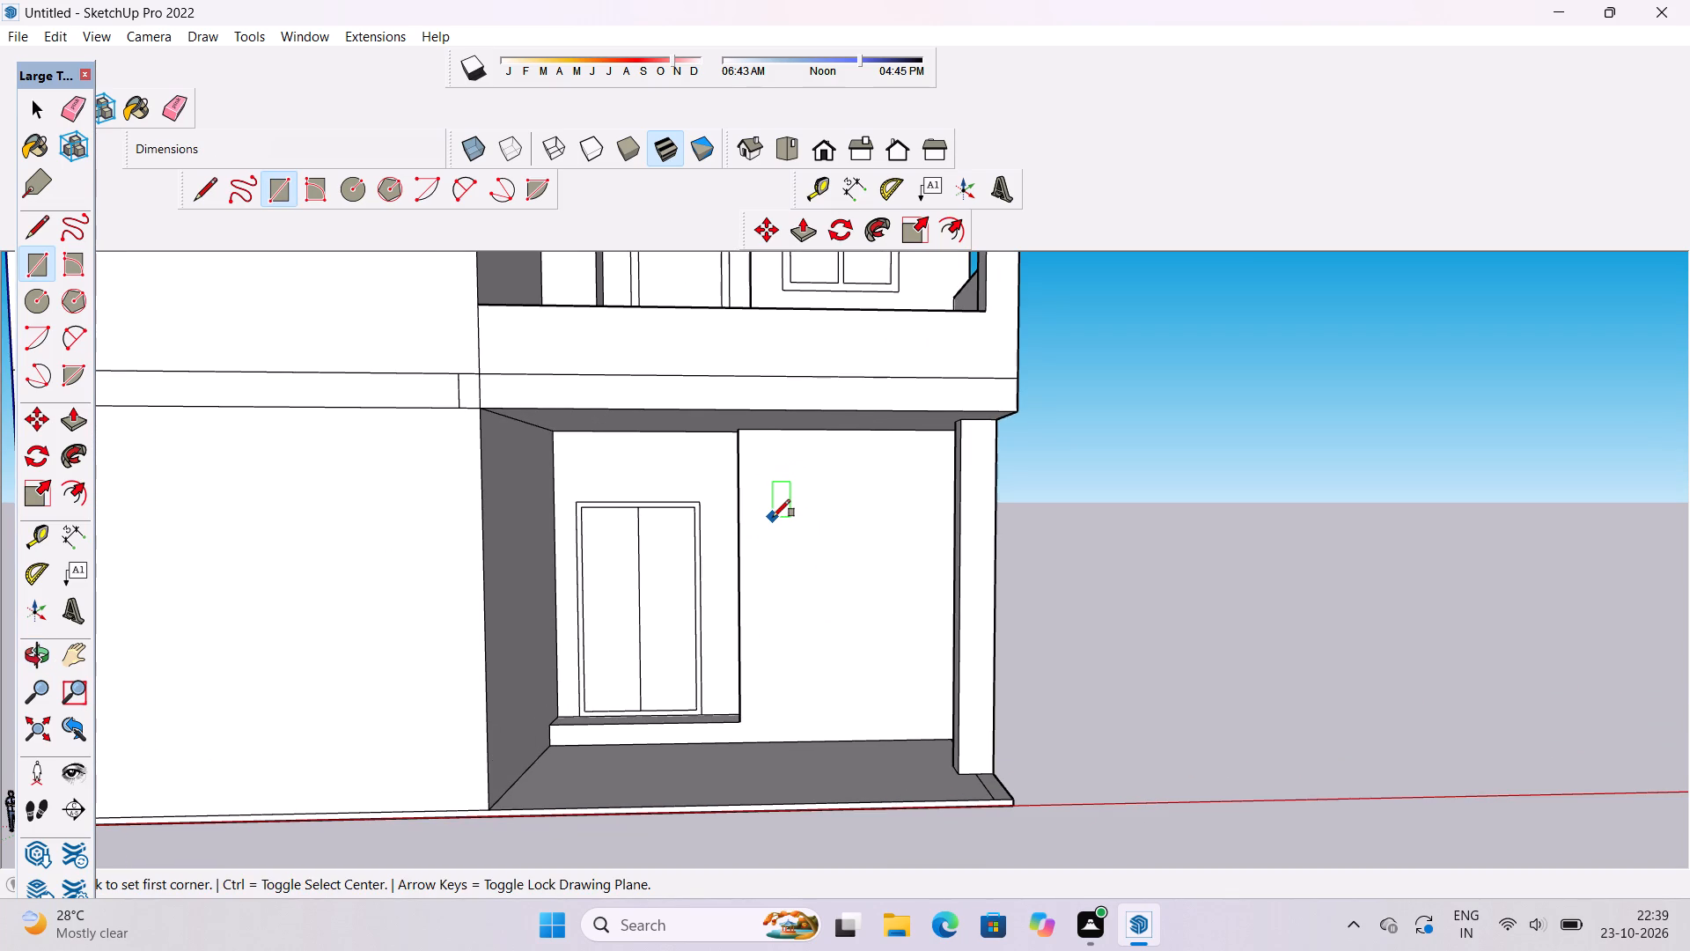
left_click(773, 517)
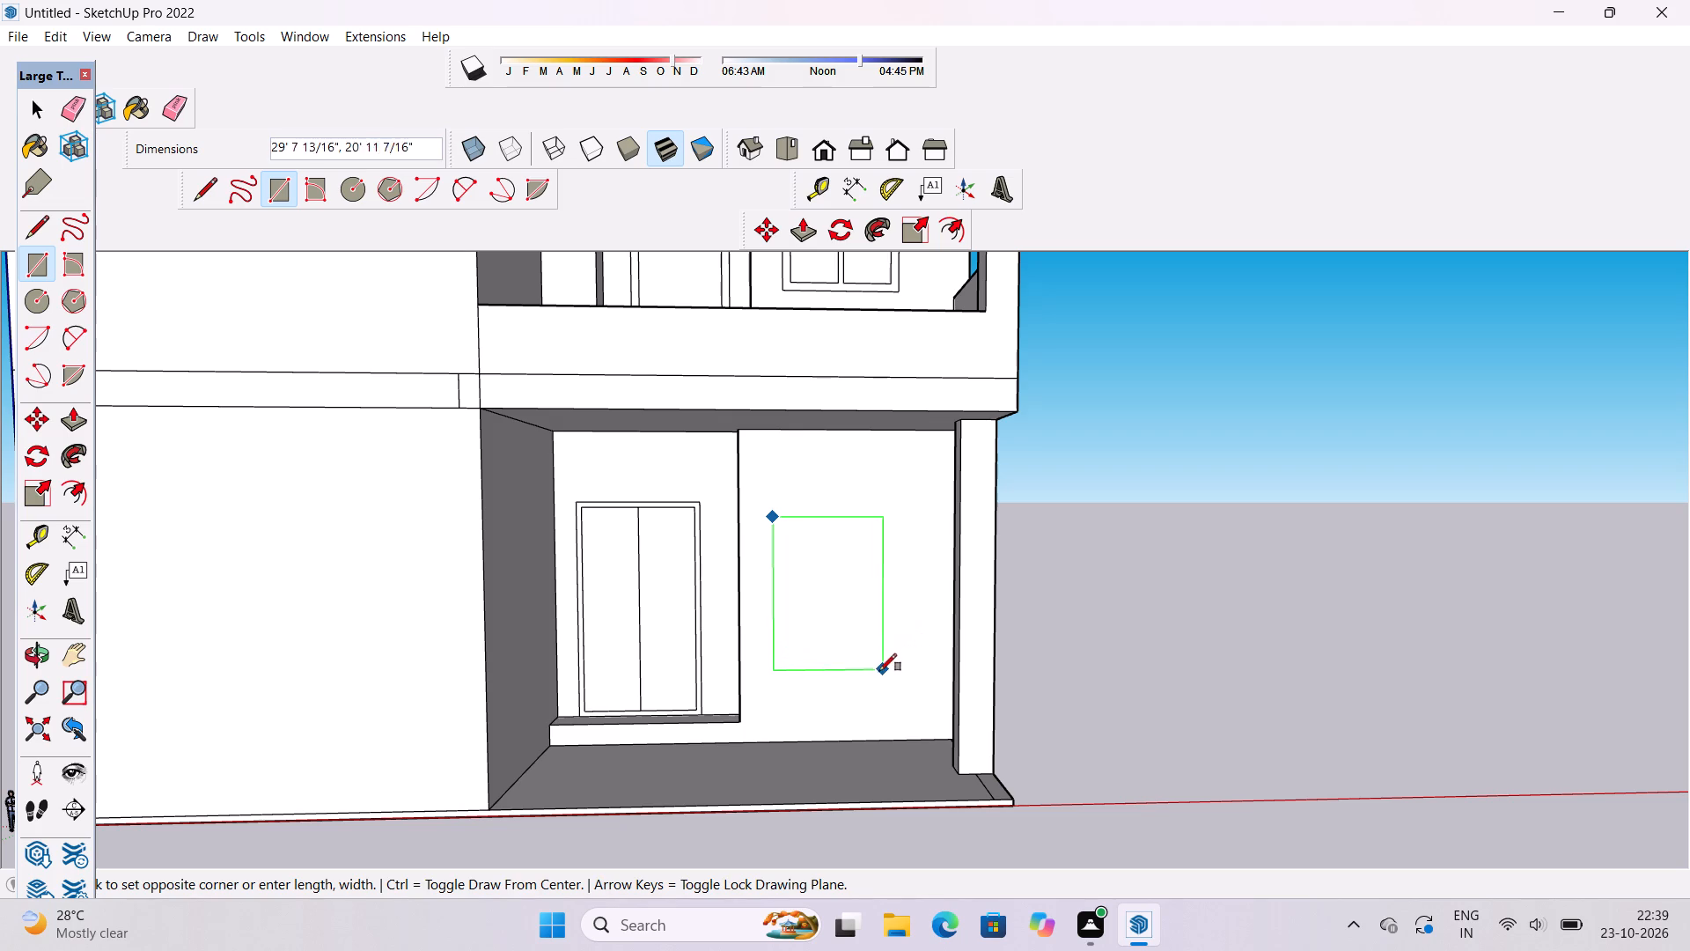
scroll(877, 660, "up", 4)
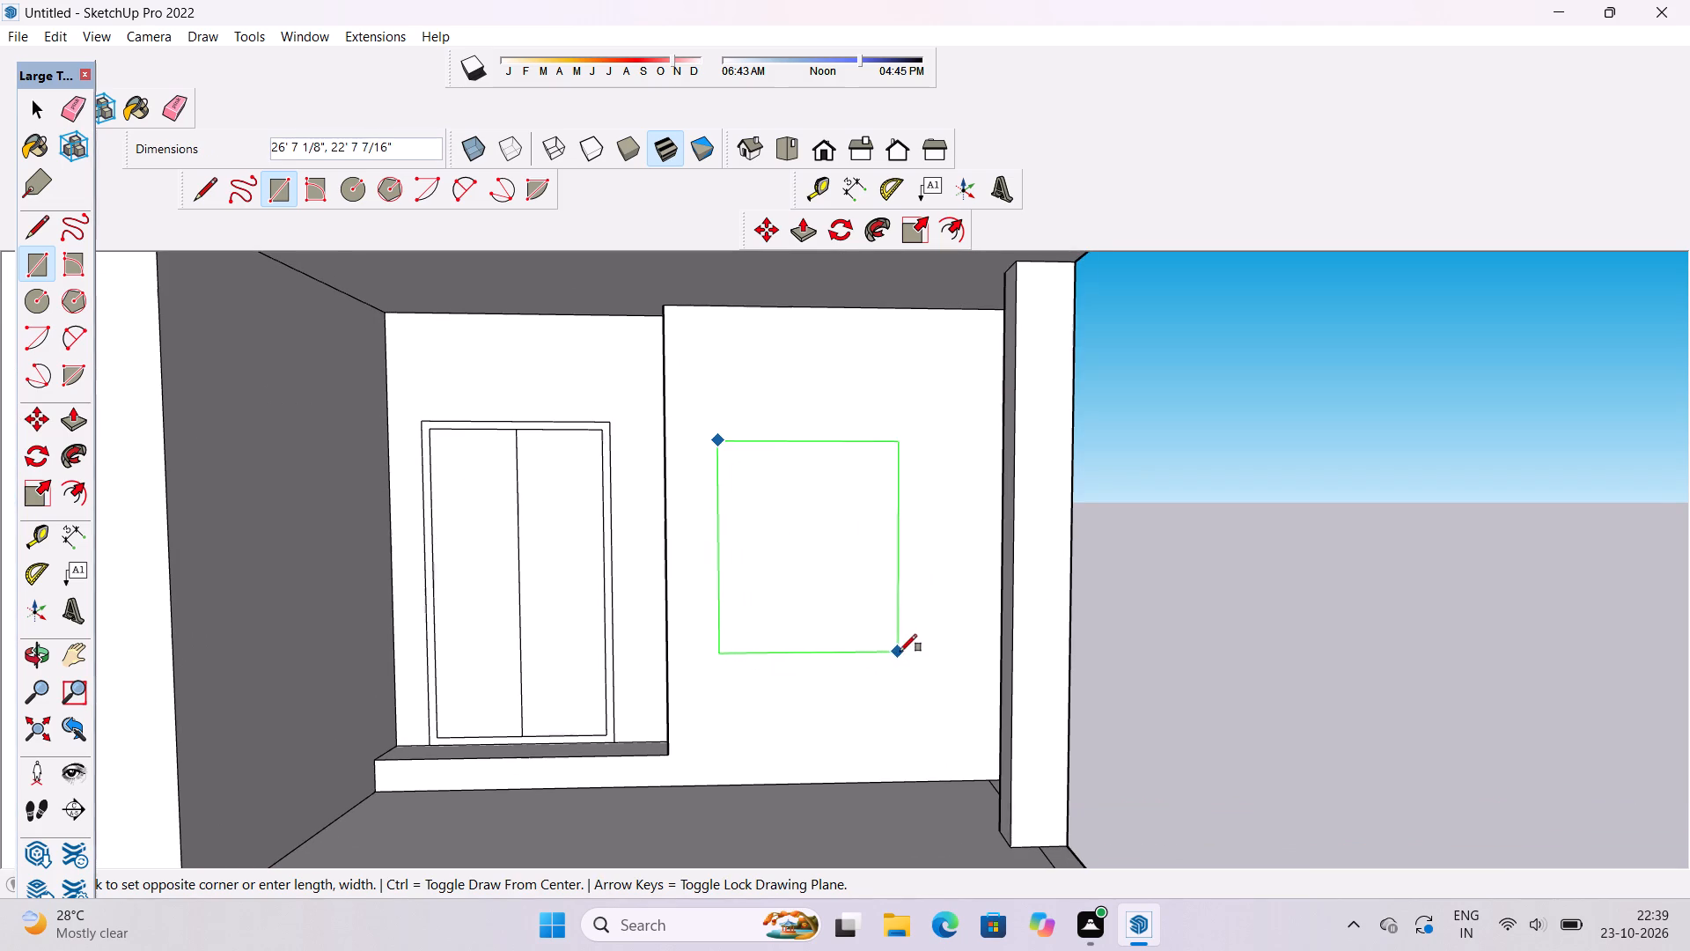
left_click(906, 652)
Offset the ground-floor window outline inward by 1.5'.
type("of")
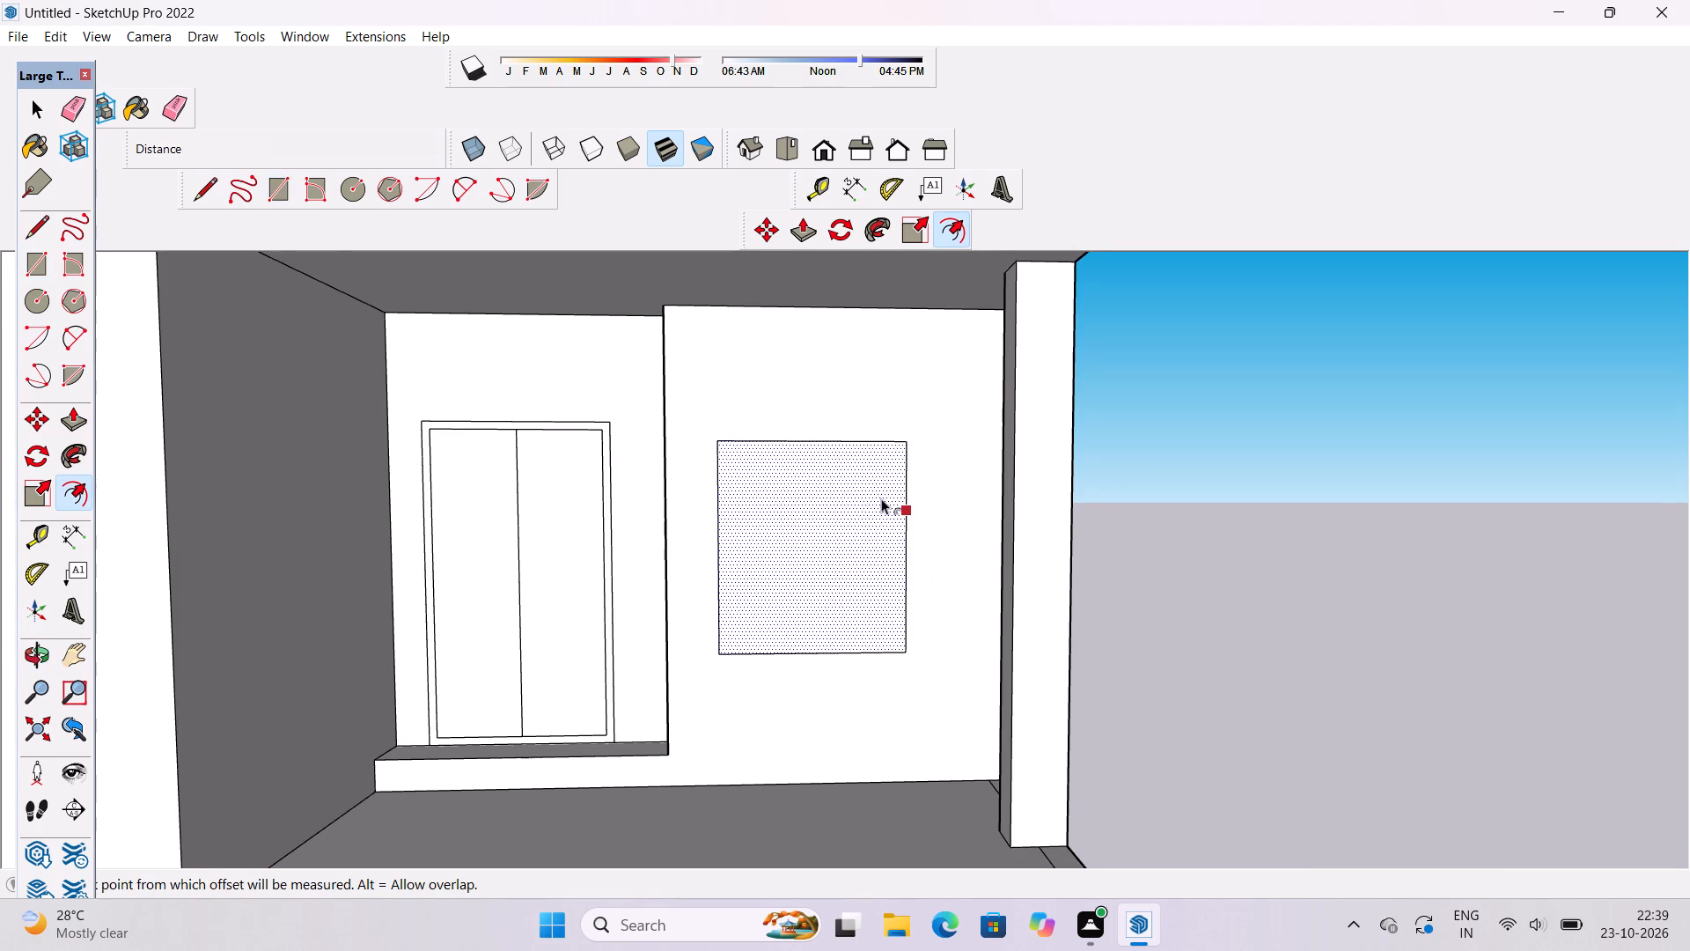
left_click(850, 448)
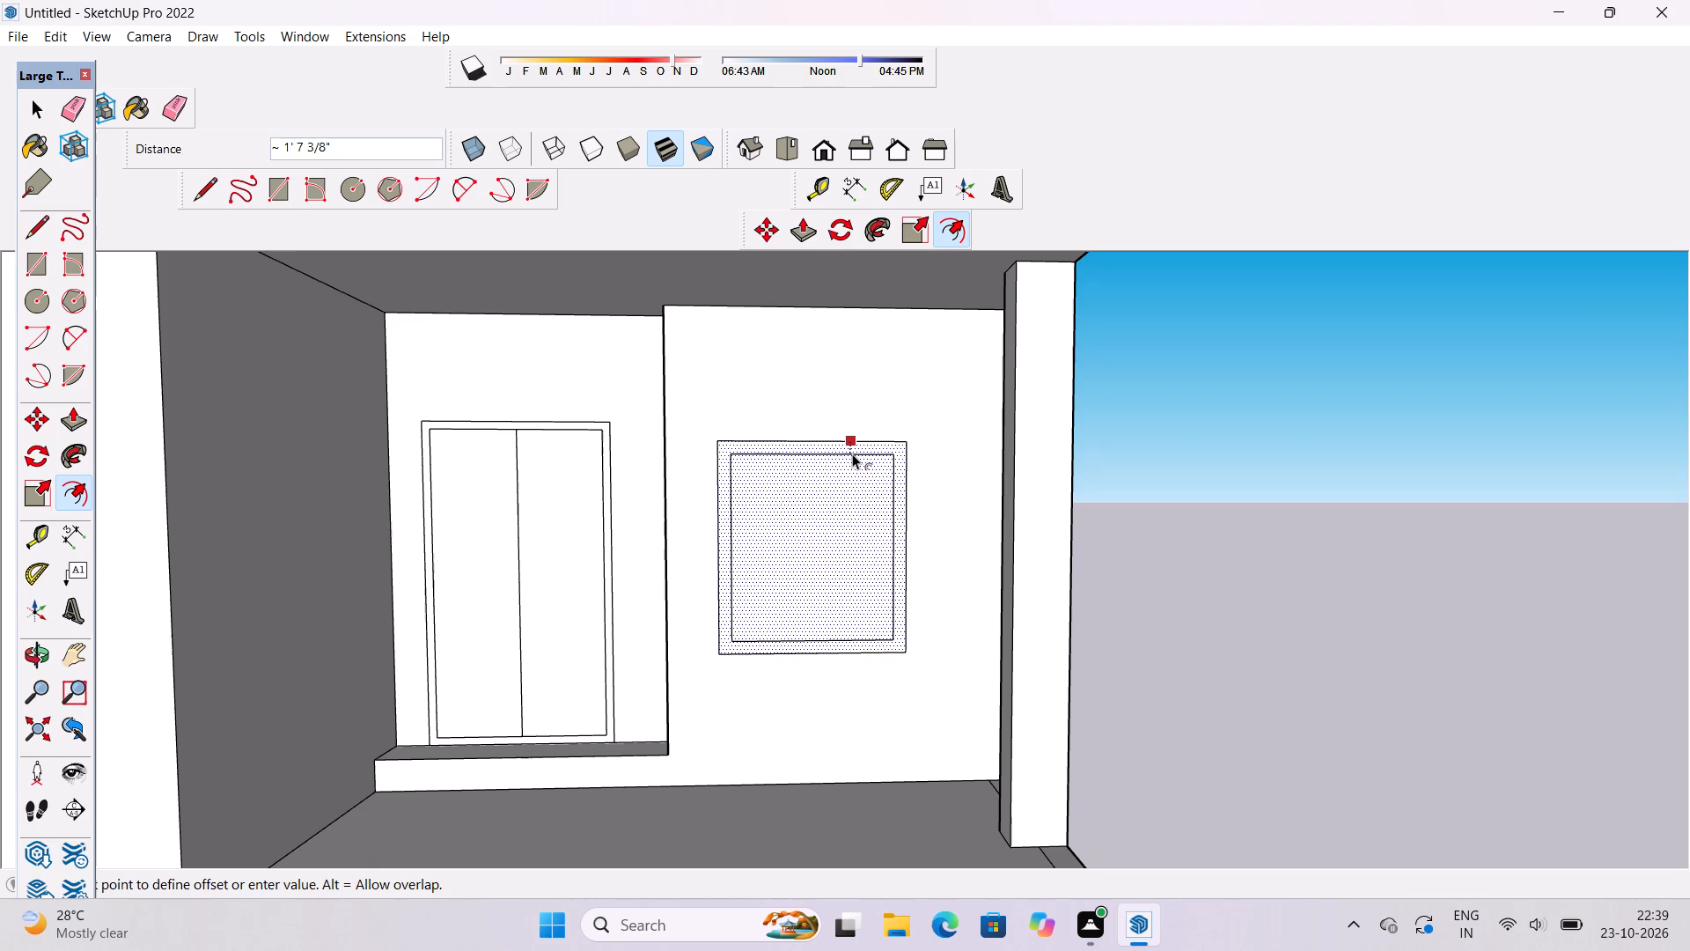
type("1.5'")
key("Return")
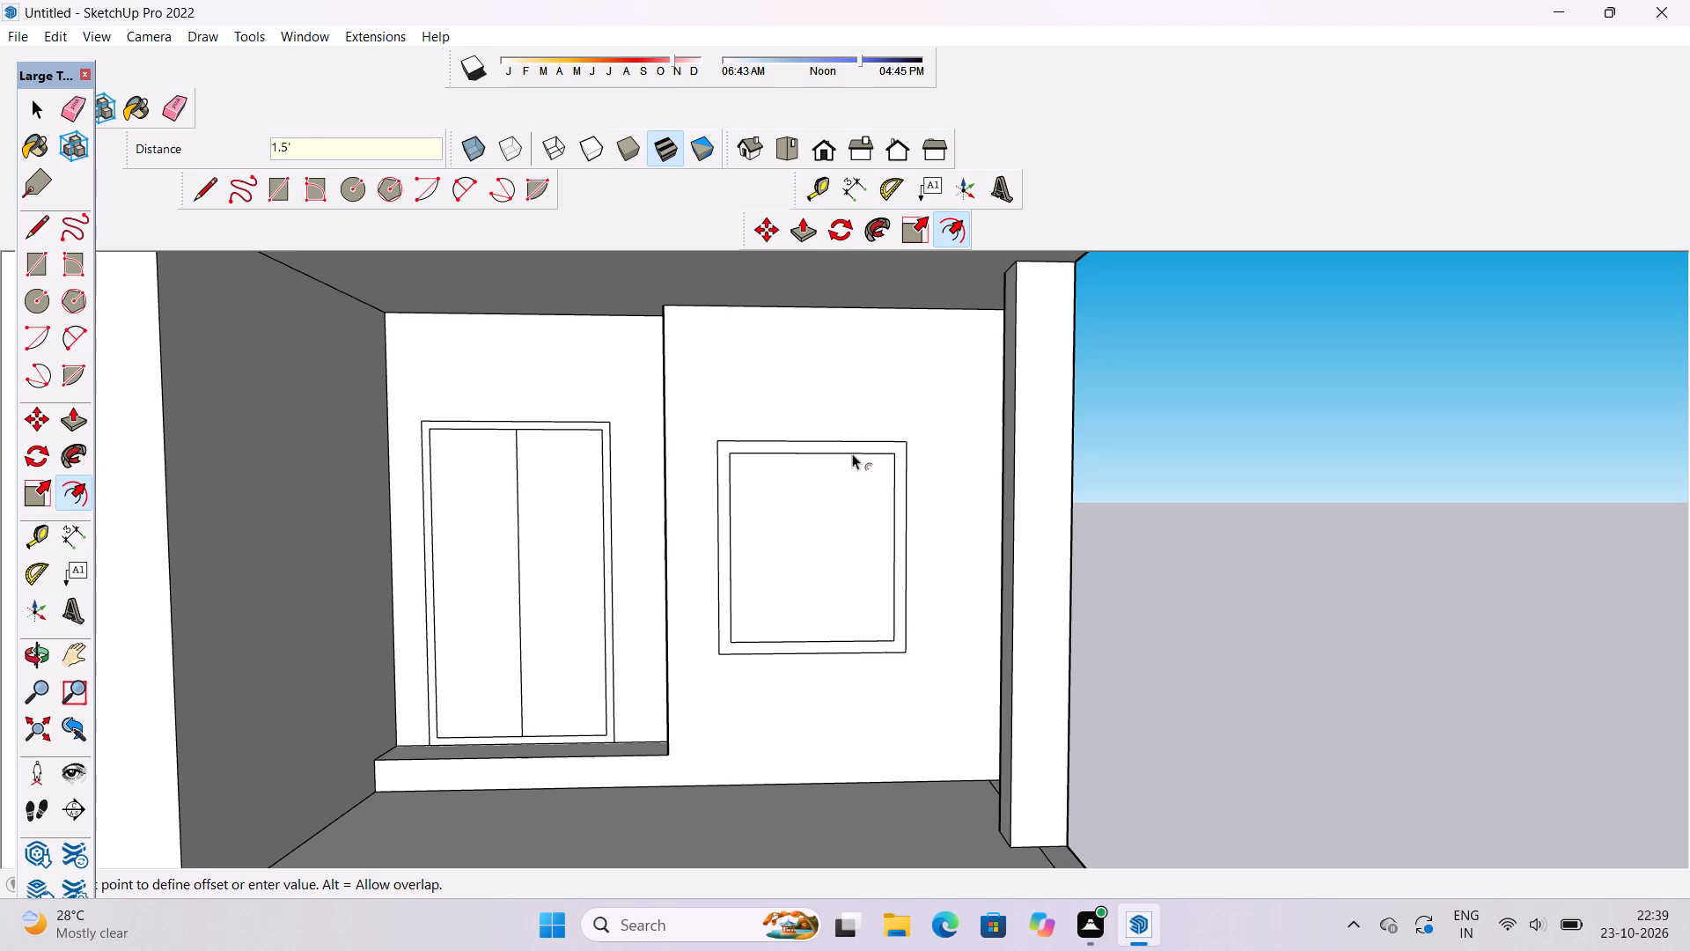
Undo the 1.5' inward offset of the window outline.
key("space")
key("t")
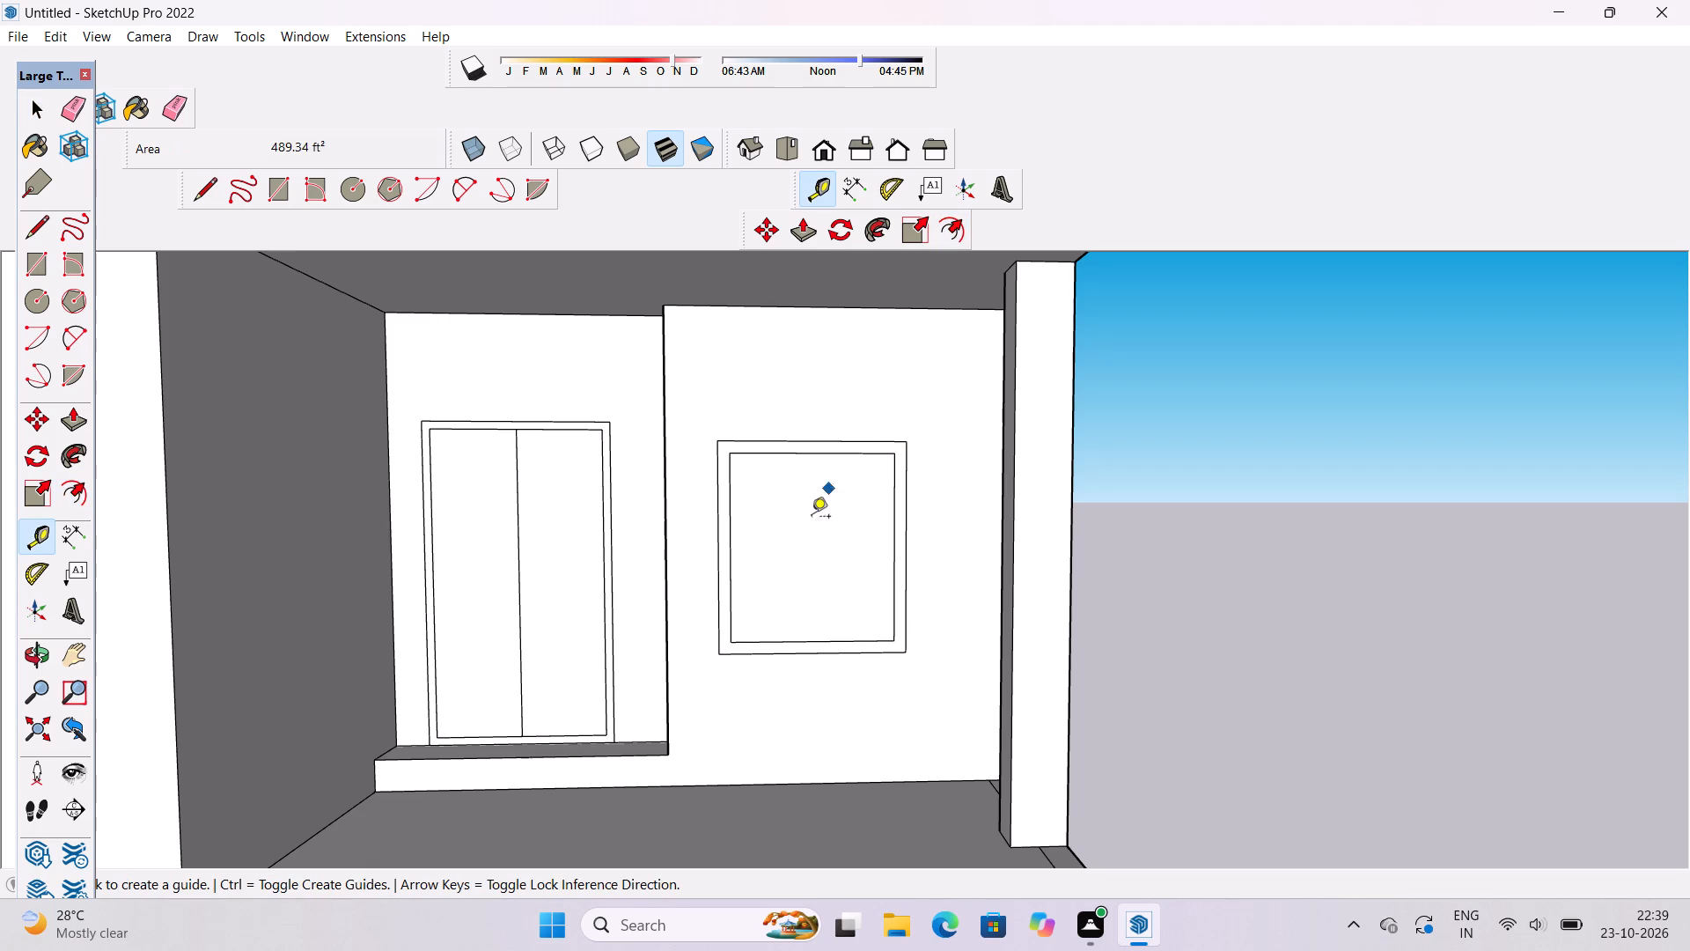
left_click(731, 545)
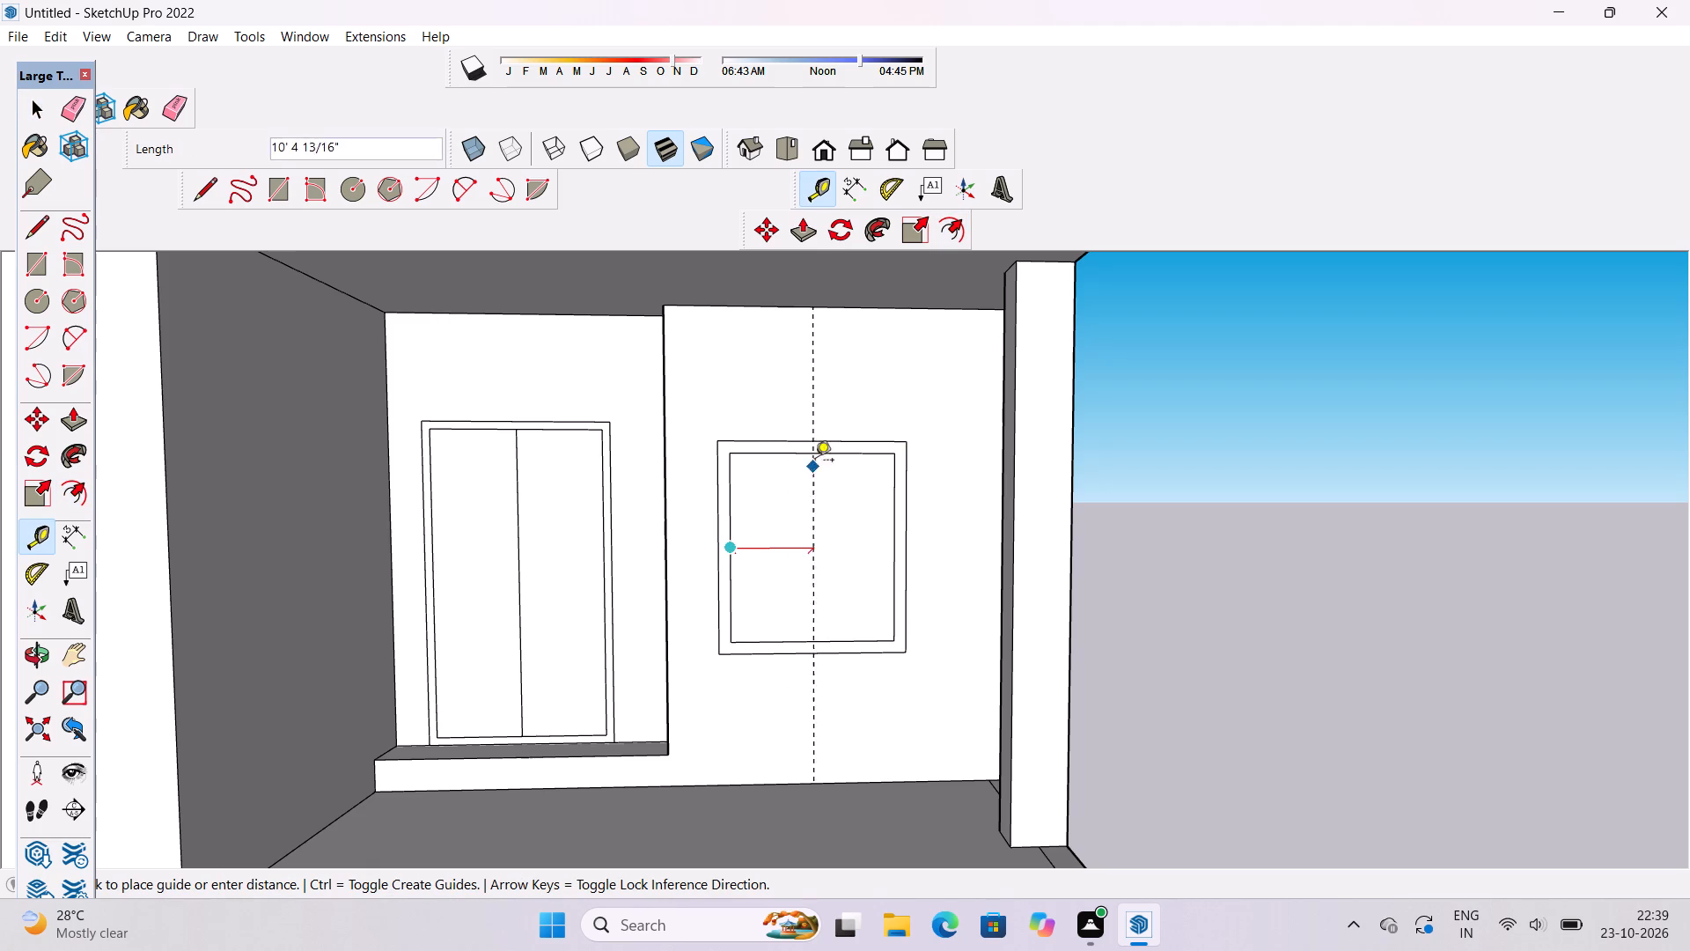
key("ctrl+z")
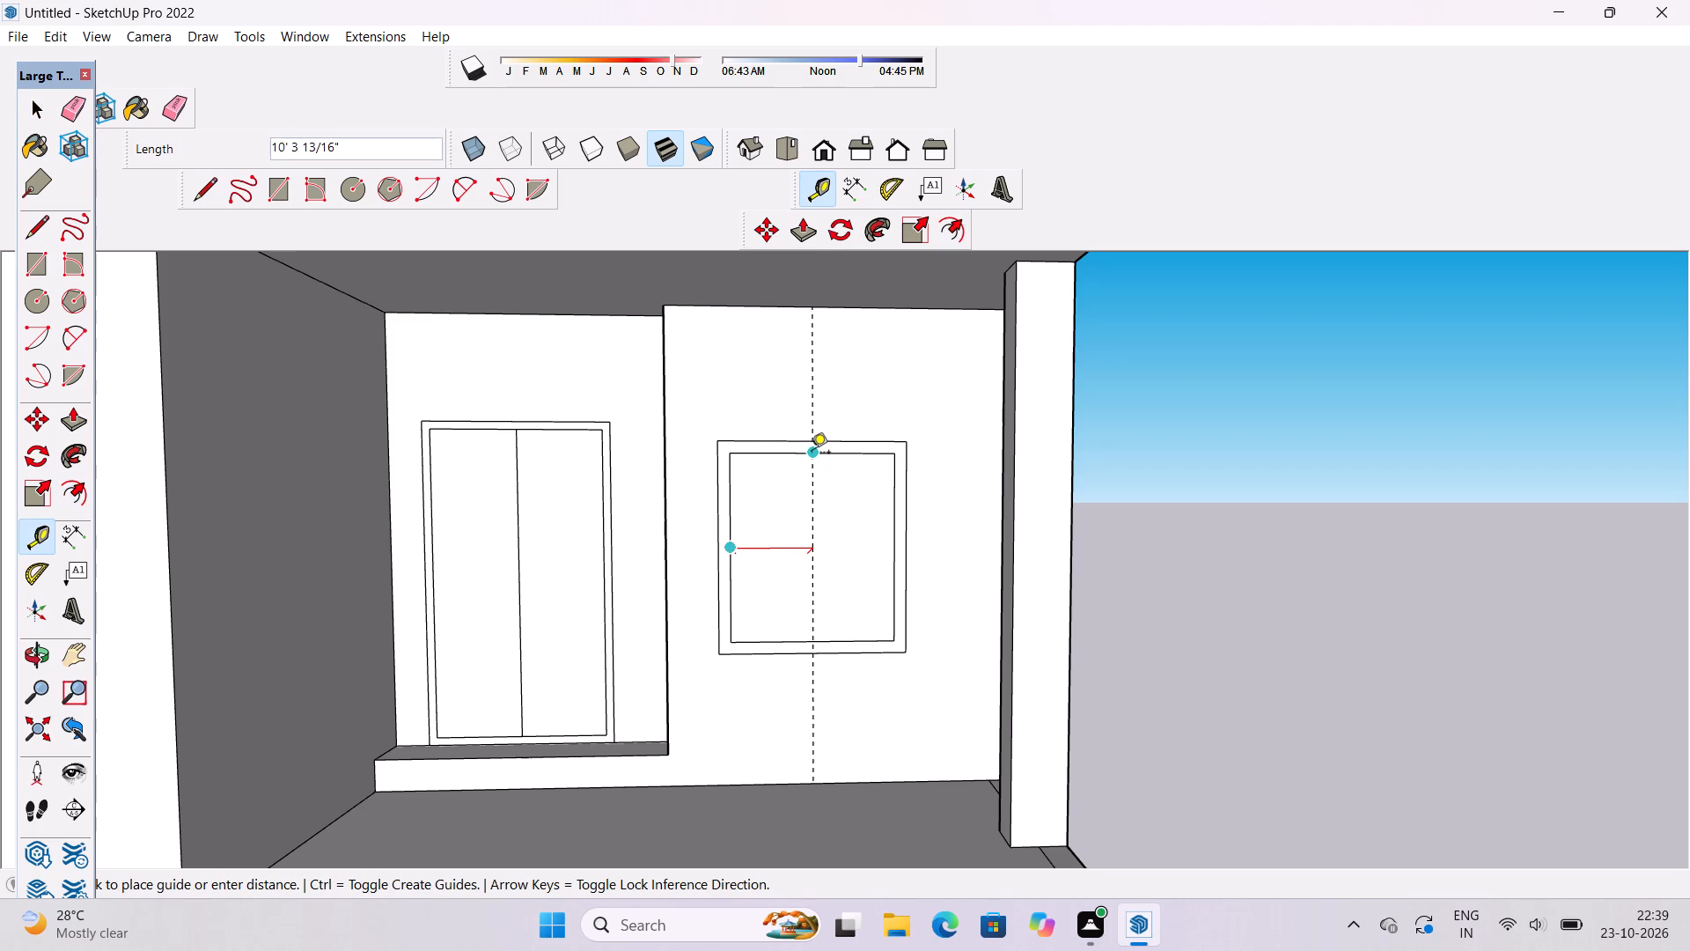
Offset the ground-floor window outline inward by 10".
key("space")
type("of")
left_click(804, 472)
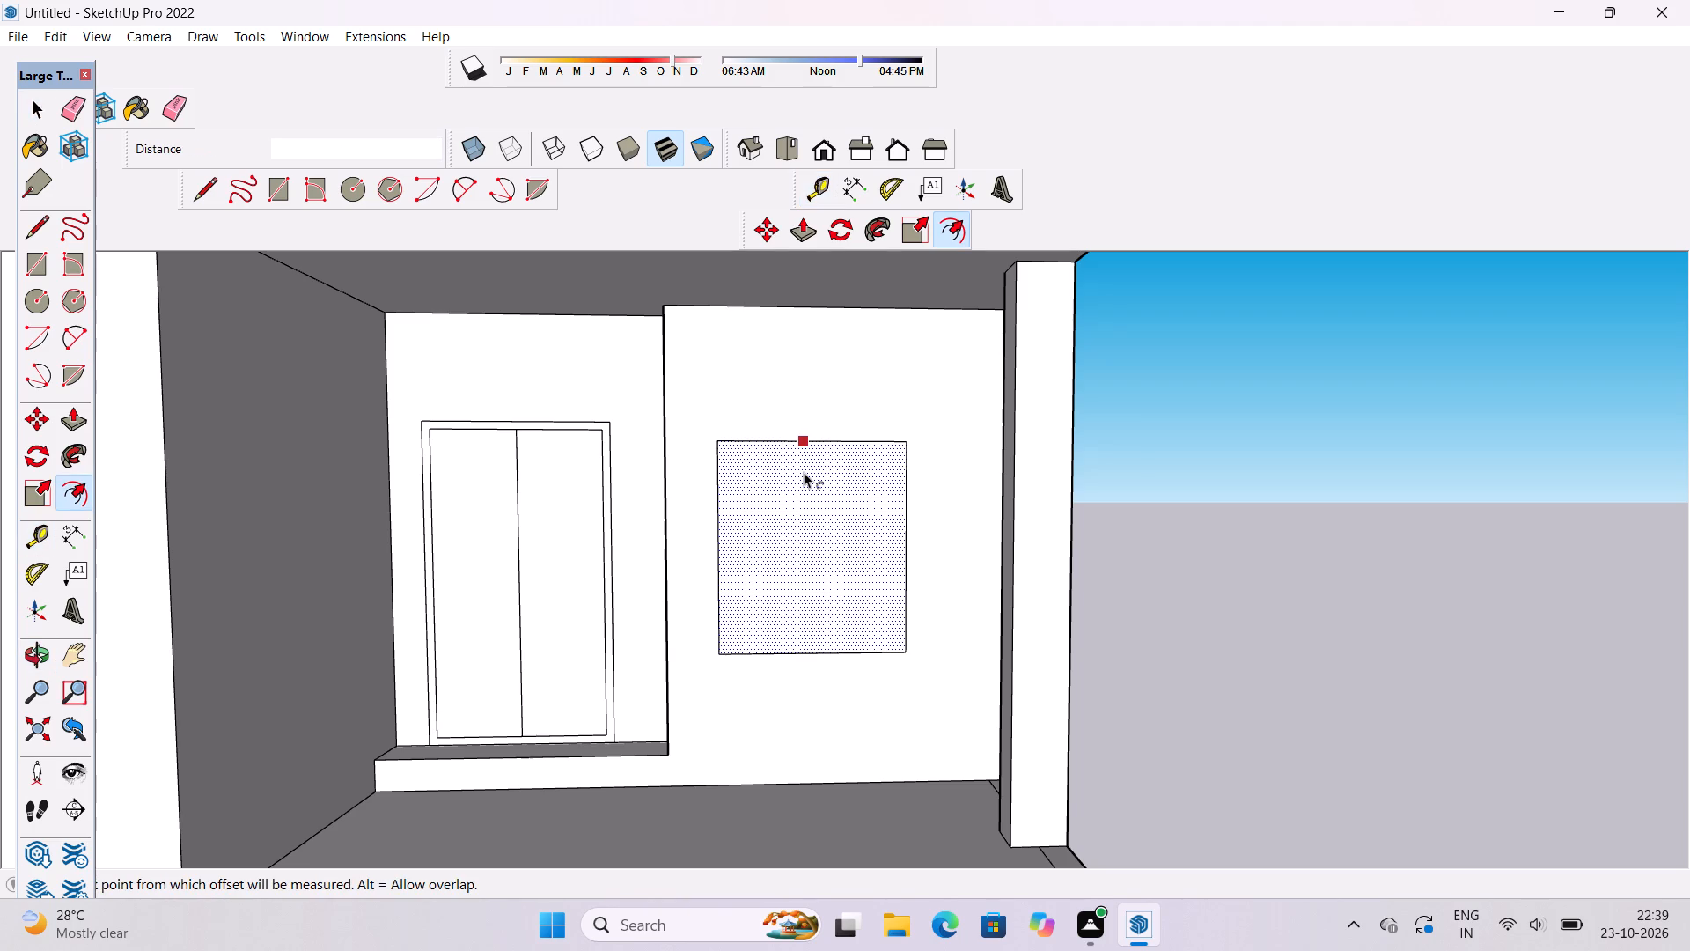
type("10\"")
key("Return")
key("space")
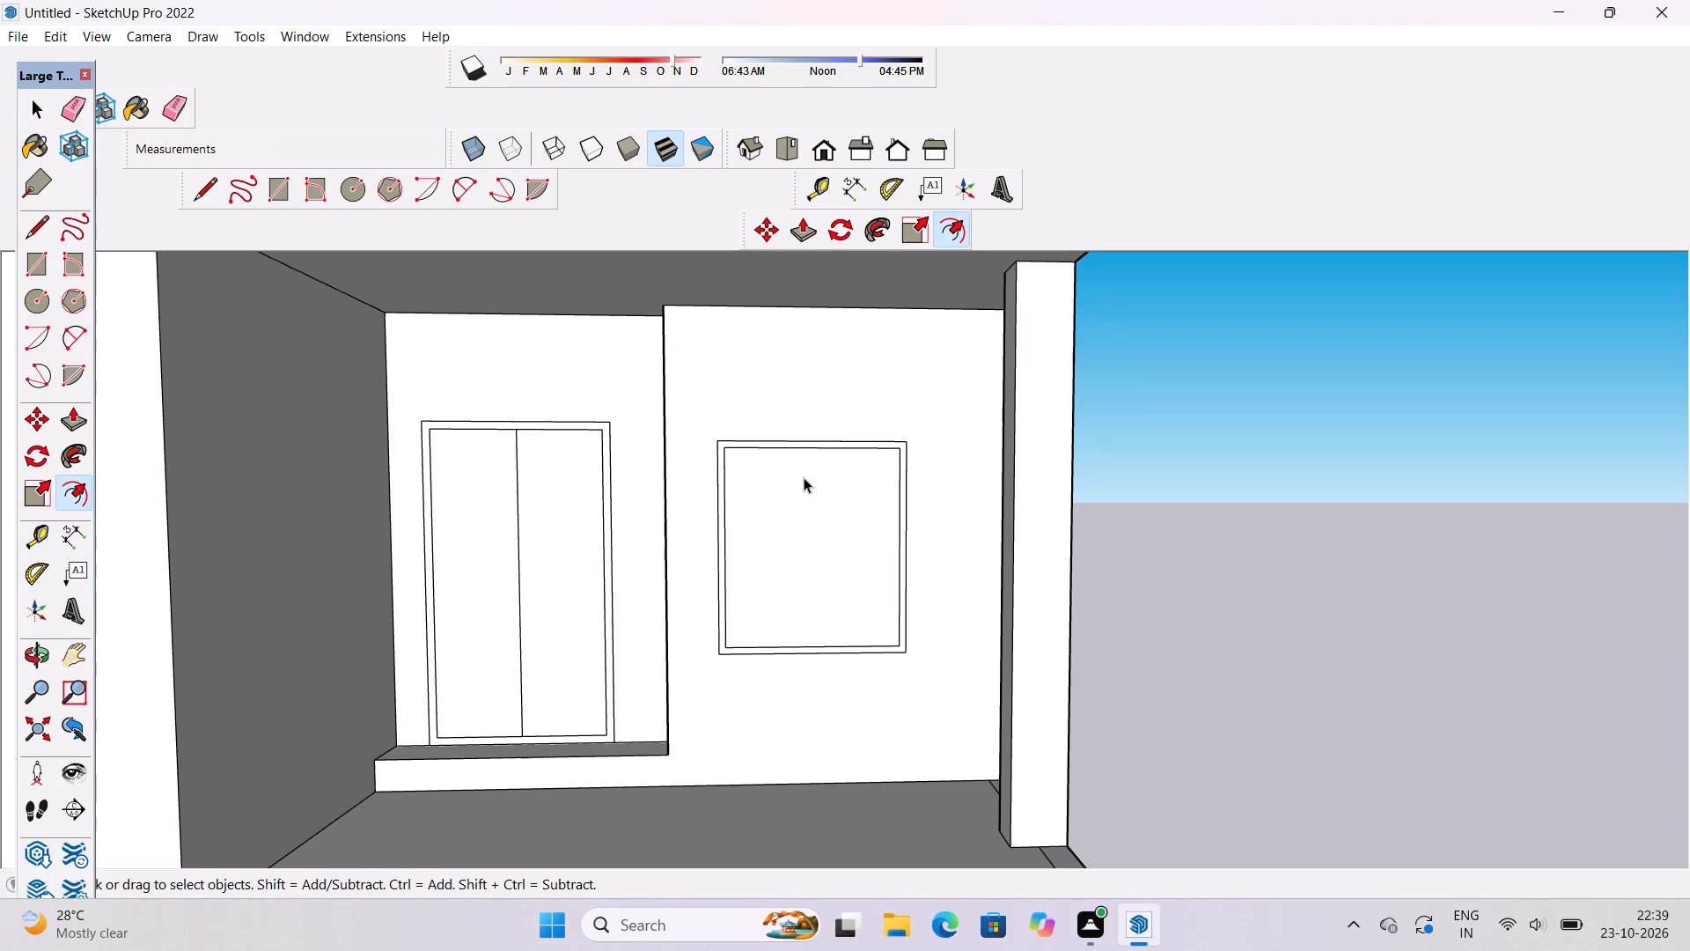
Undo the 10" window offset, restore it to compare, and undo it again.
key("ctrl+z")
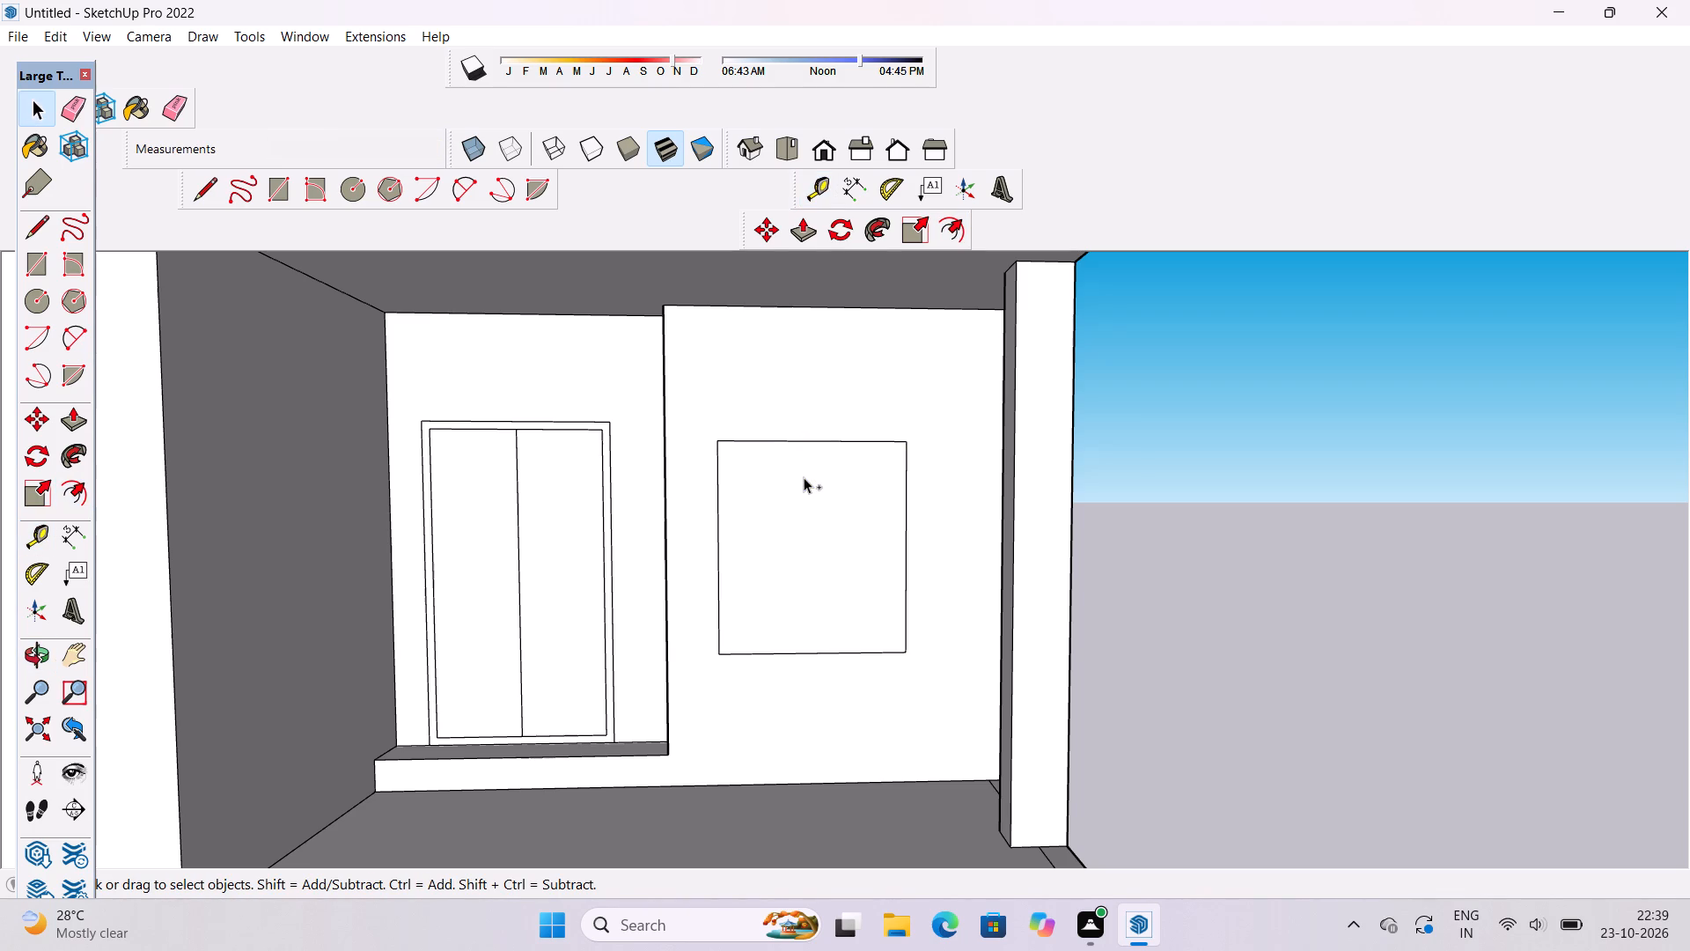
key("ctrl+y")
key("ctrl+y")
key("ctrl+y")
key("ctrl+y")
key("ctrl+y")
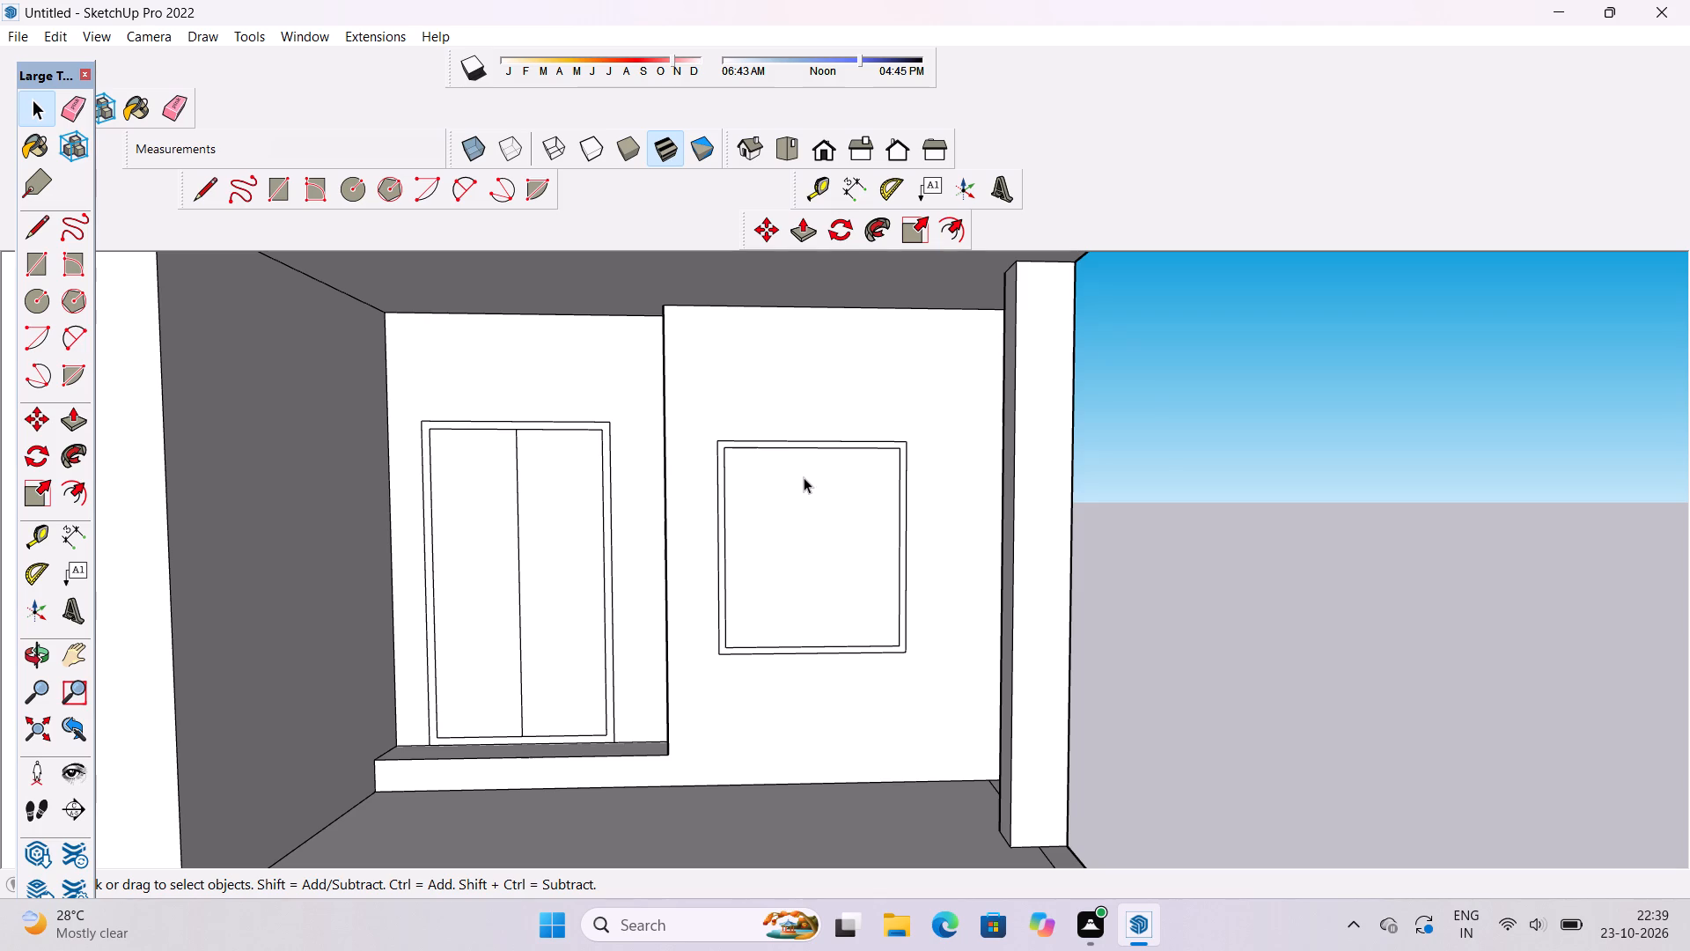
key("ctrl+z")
Offset the ground-floor window outline inward by 1' to form the window frame.
type("of")
left_click(854, 456)
type("1'")
key("Return")
key("space")
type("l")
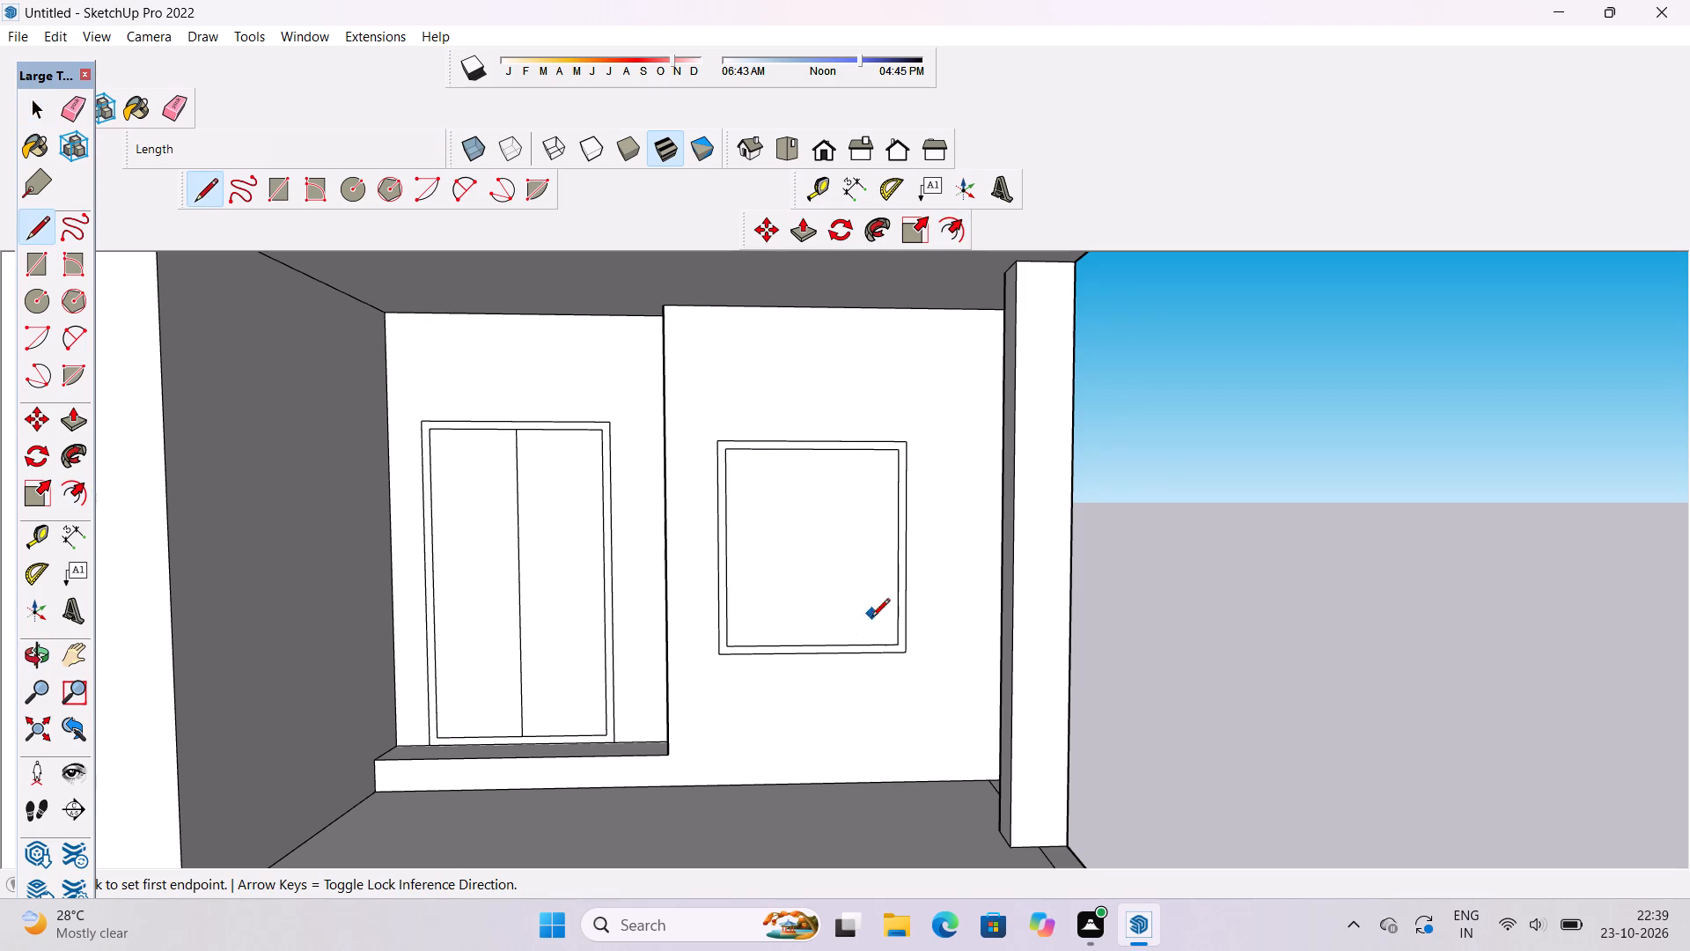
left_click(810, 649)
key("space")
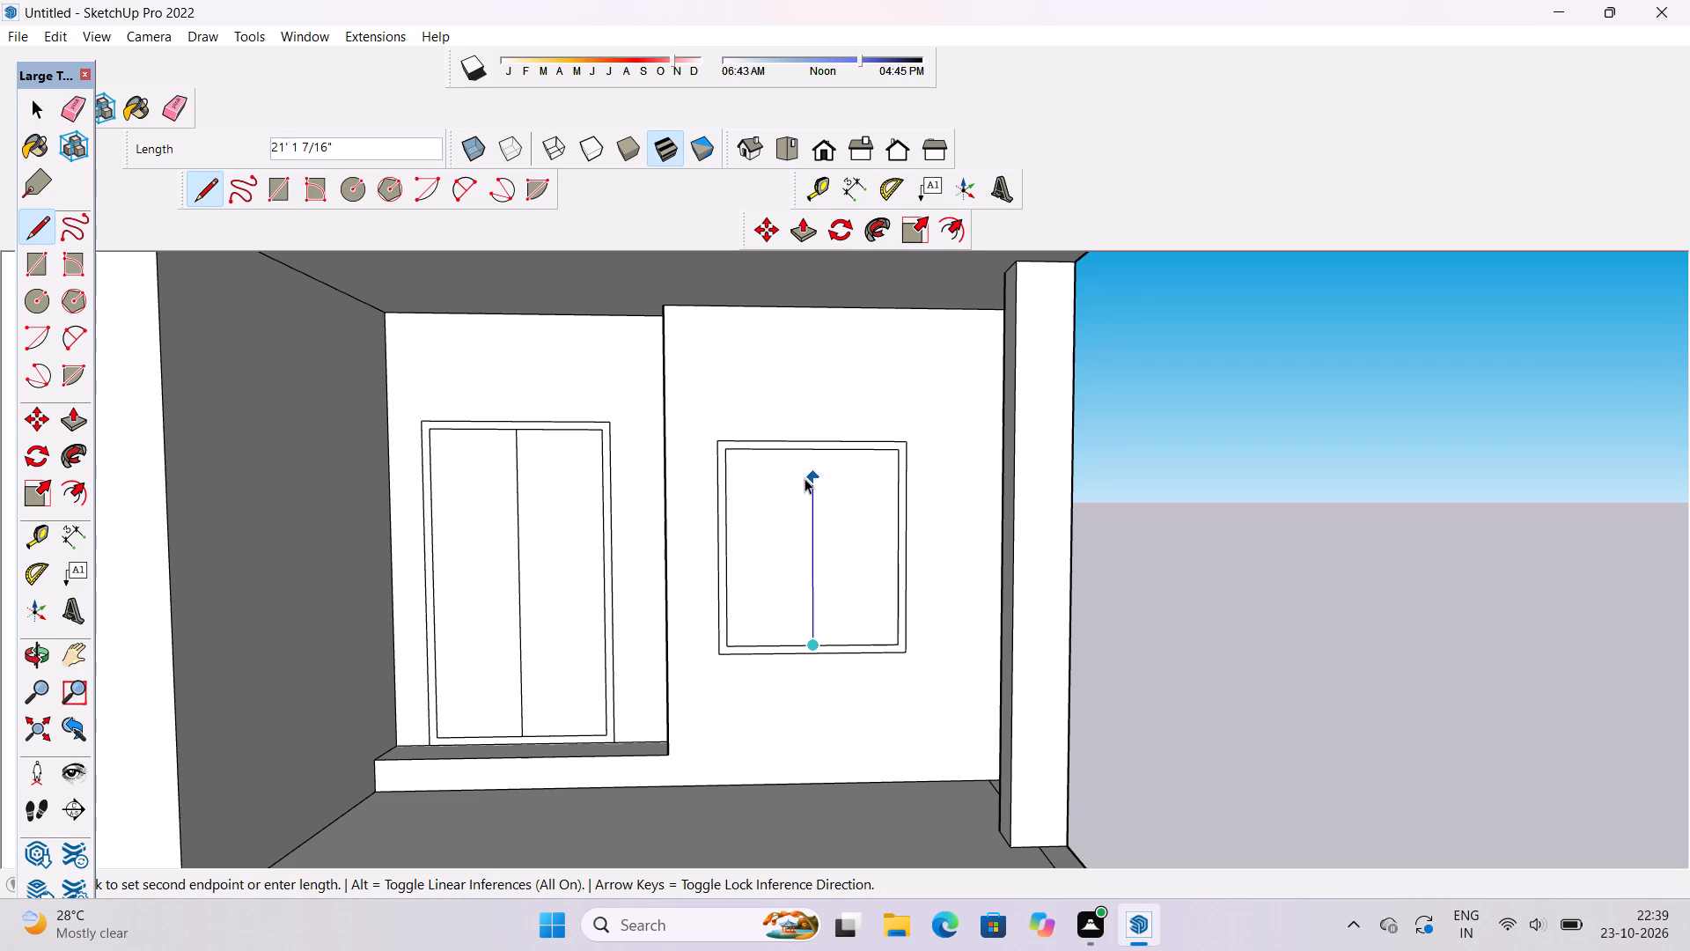
Place a vertical guide through the centre of the window, plus parallel guides 6" to each side of it.
type("t")
left_click(730, 546)
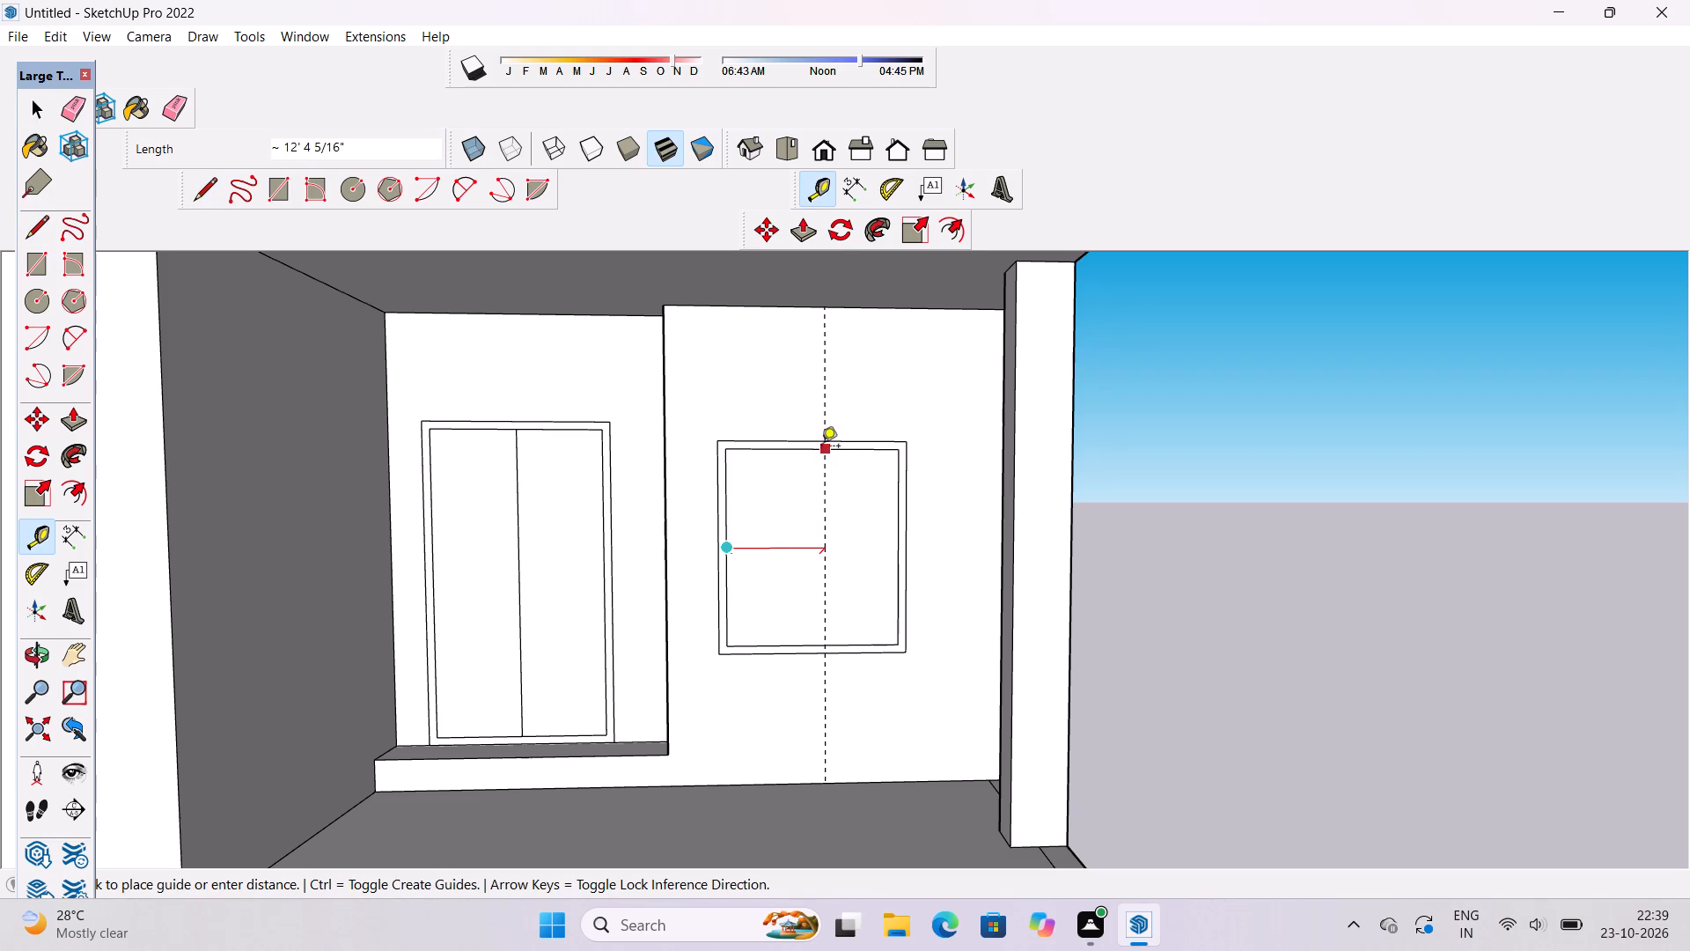
left_click(812, 453)
left_click(812, 474)
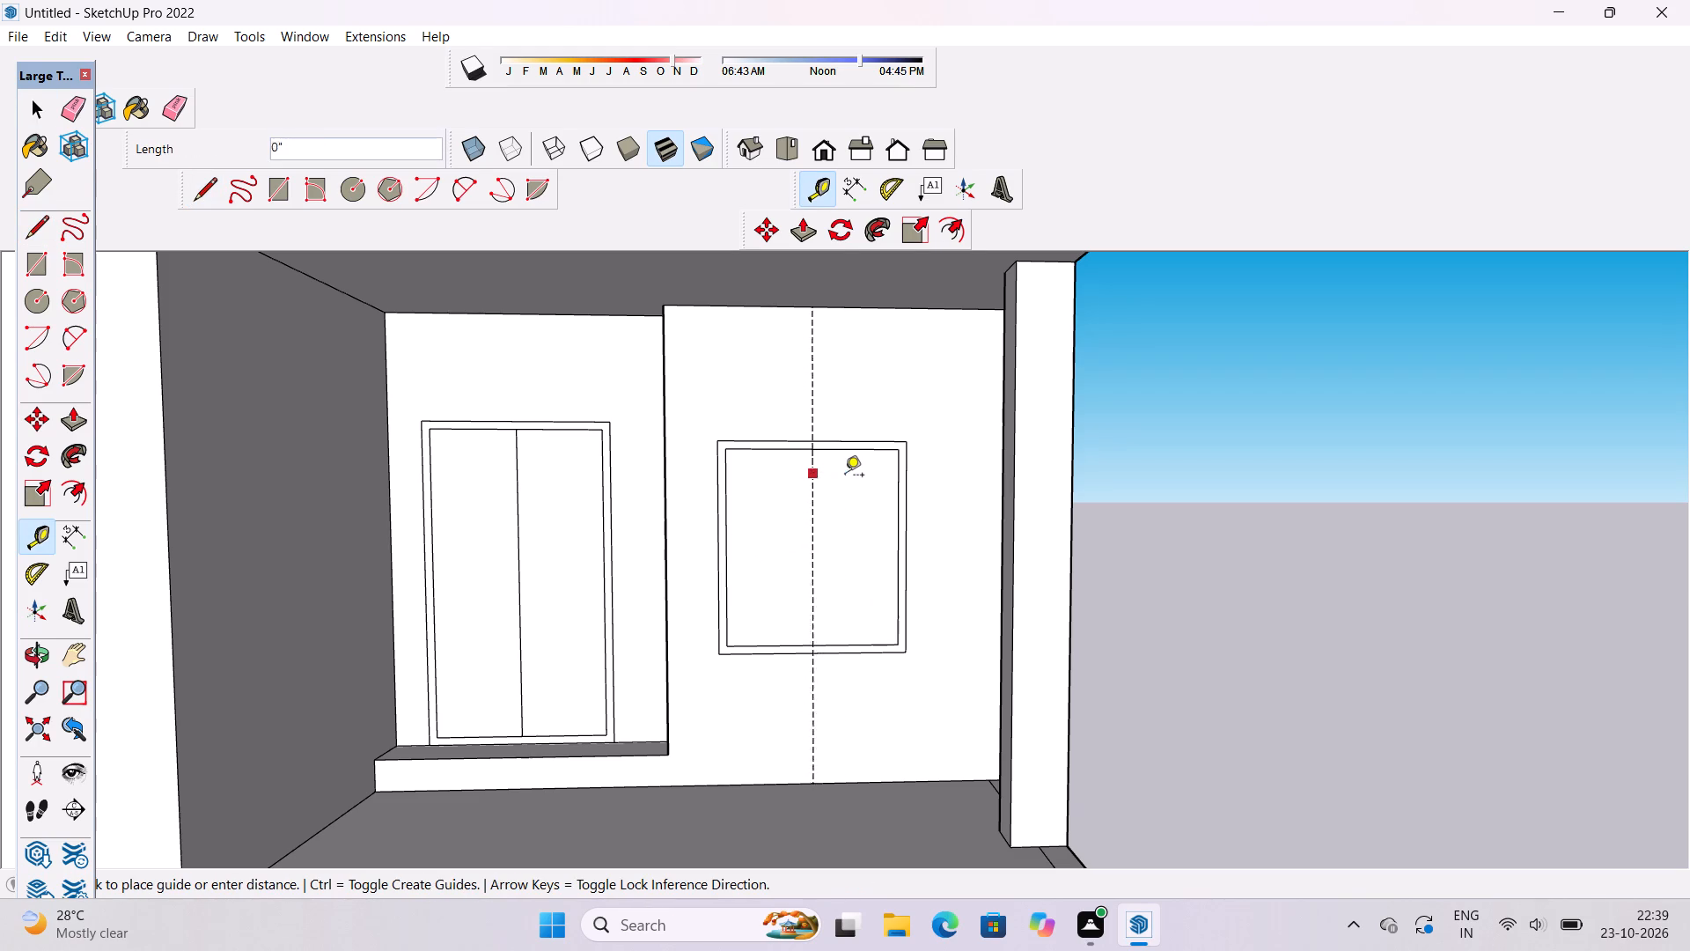
type("6\"")
key("Return")
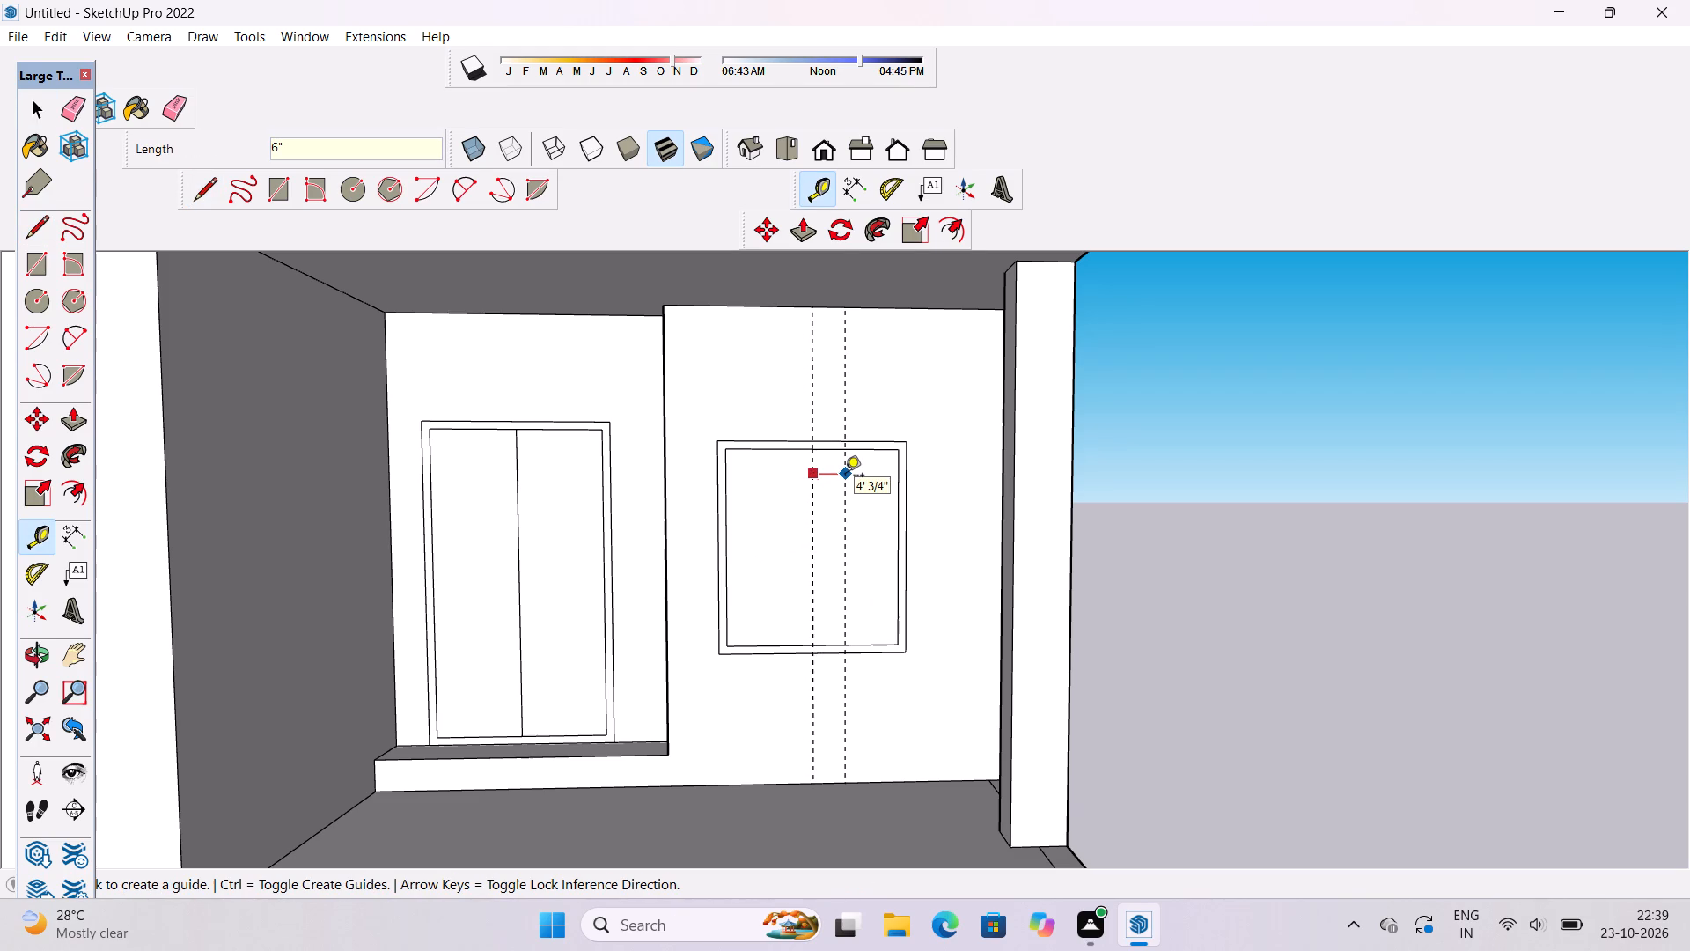
scroll(845, 476, "up", 10)
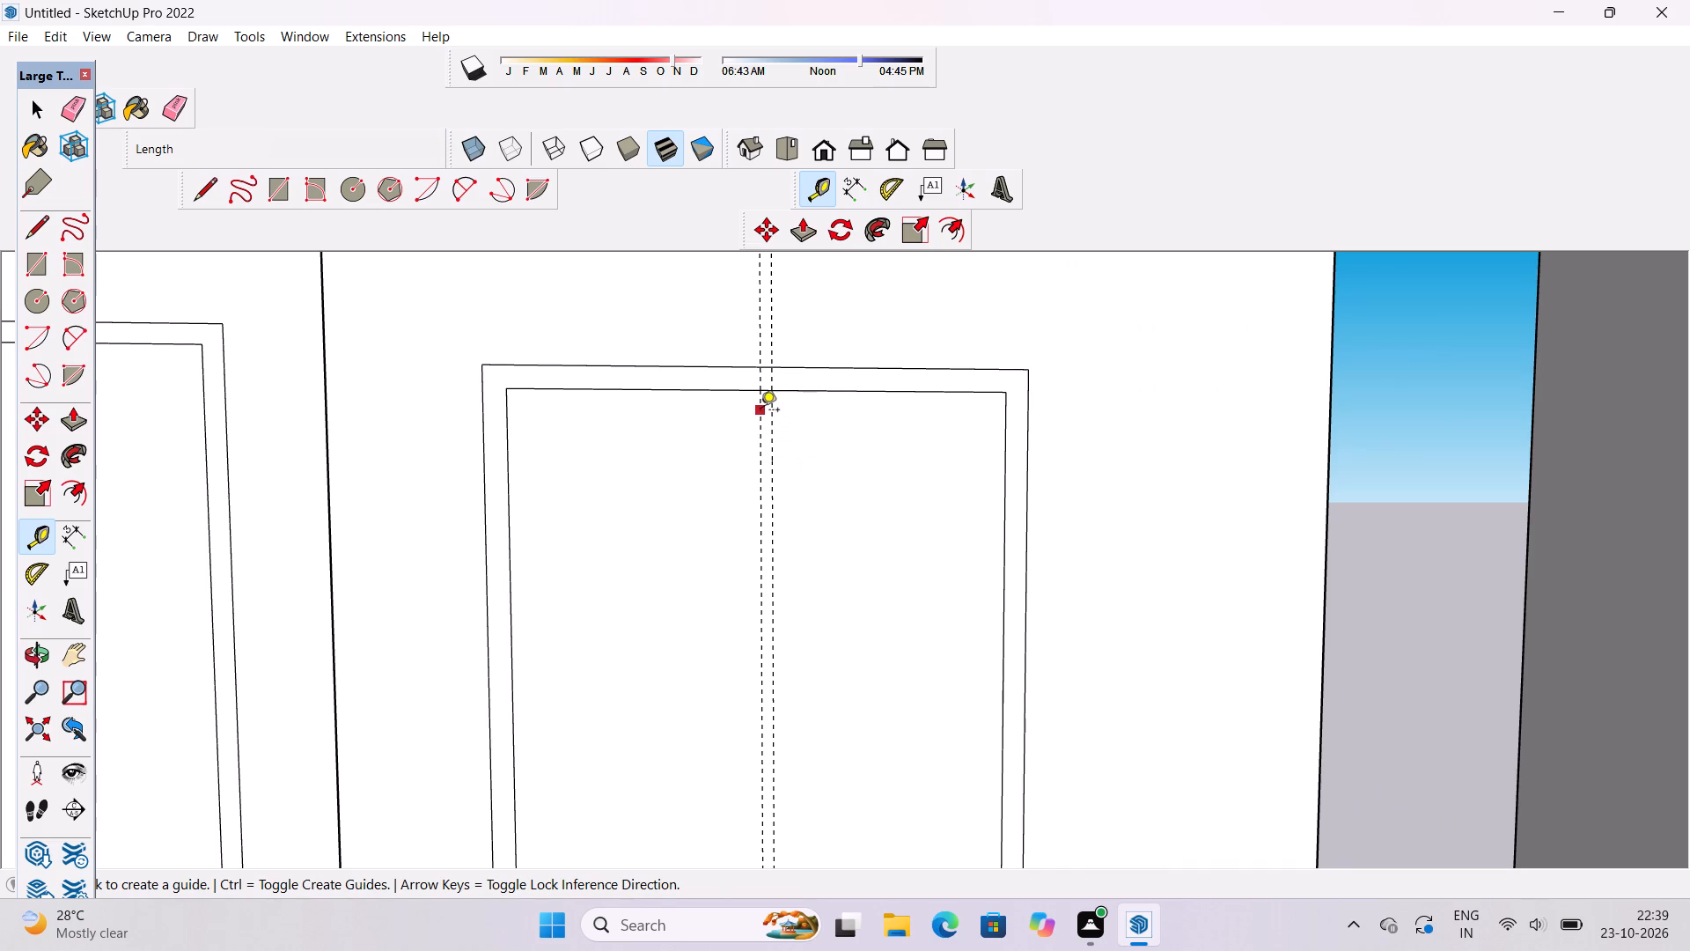
left_click(760, 411)
type("6\"")
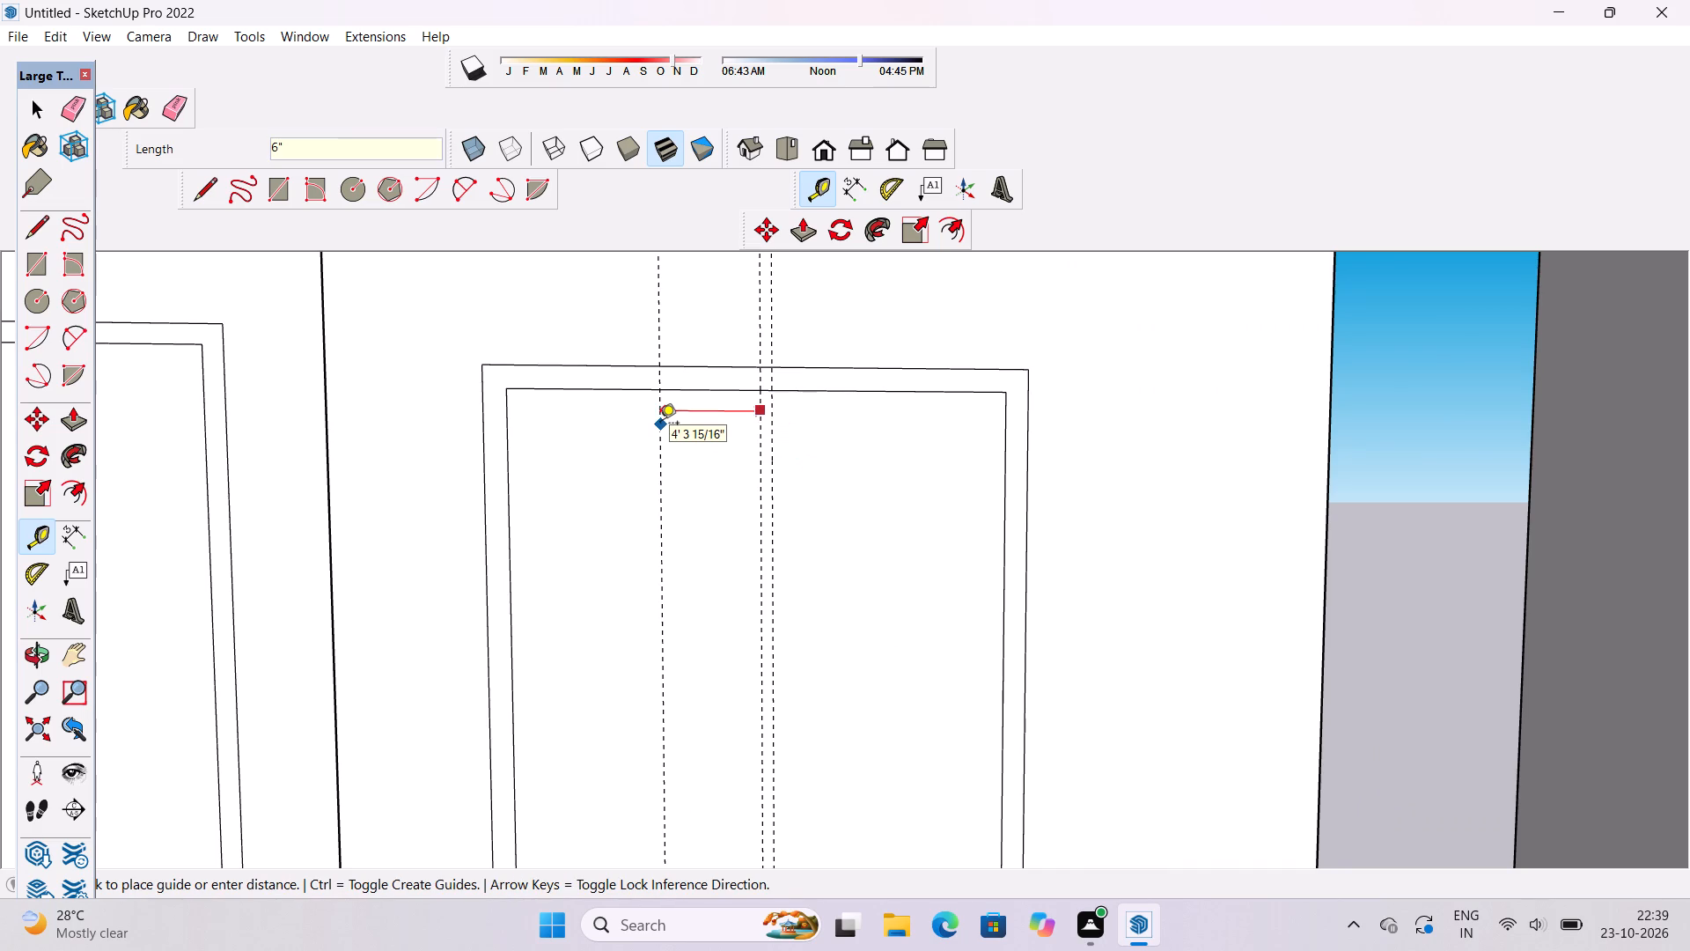
key("Return")
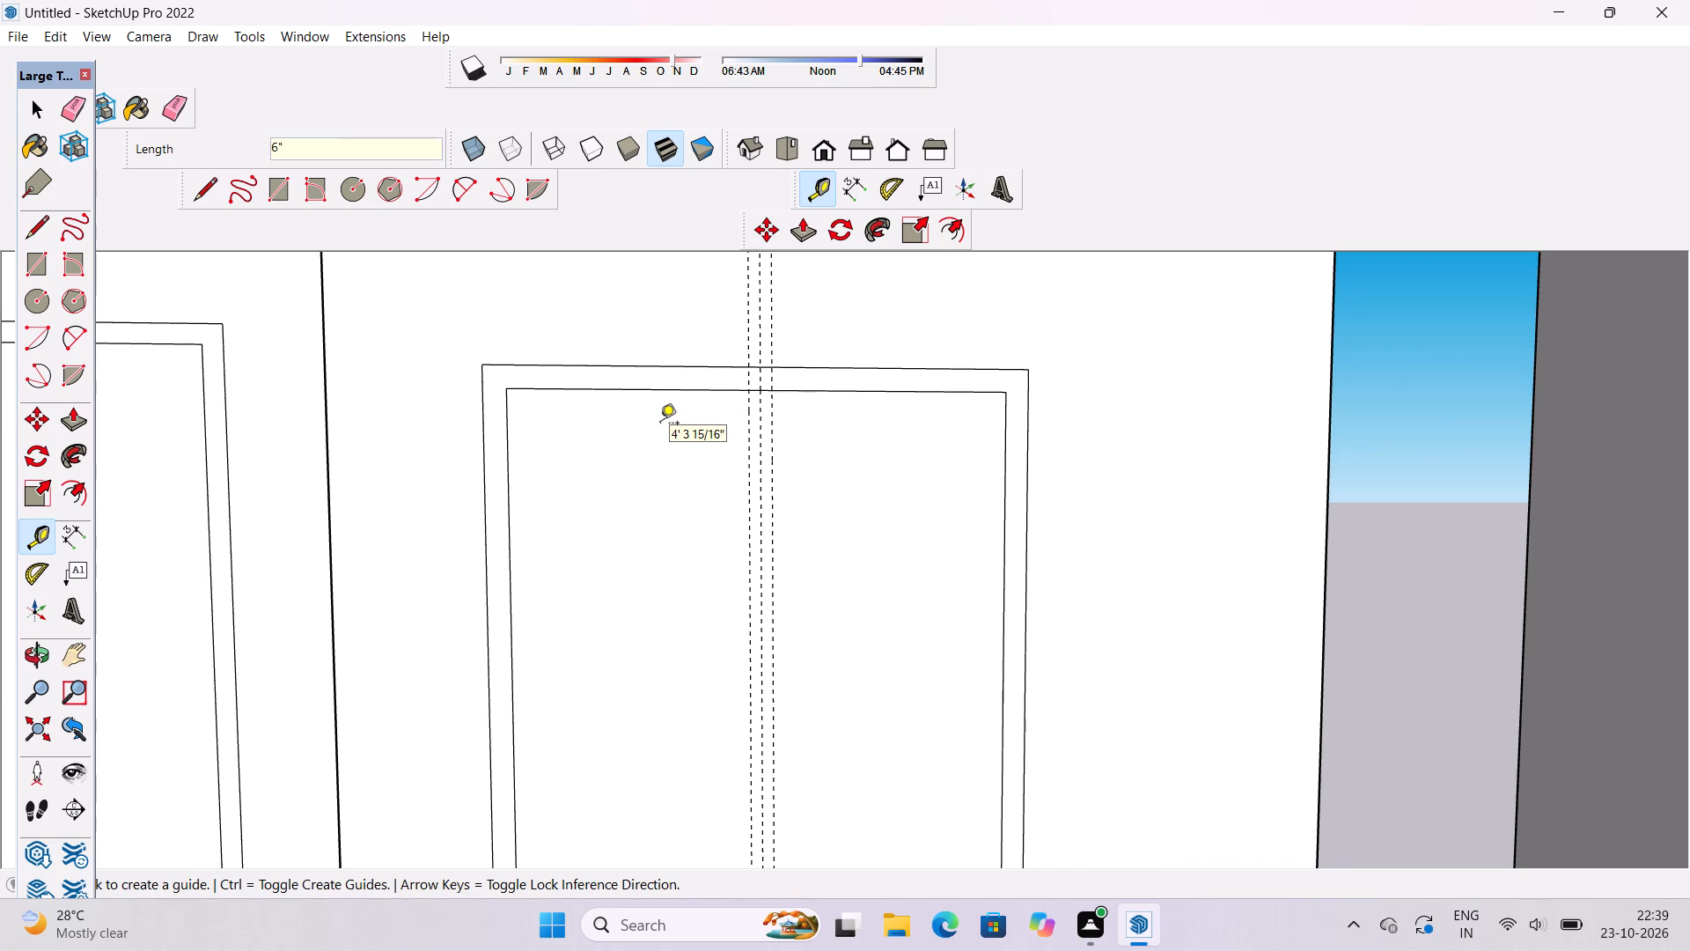
Draw a 1' wide mullion rectangle between the outer guides, from the inner frame's top edge to its bottom edge.
scroll(682, 424, "down", 9)
key("r")
scroll(713, 424, "up", 5)
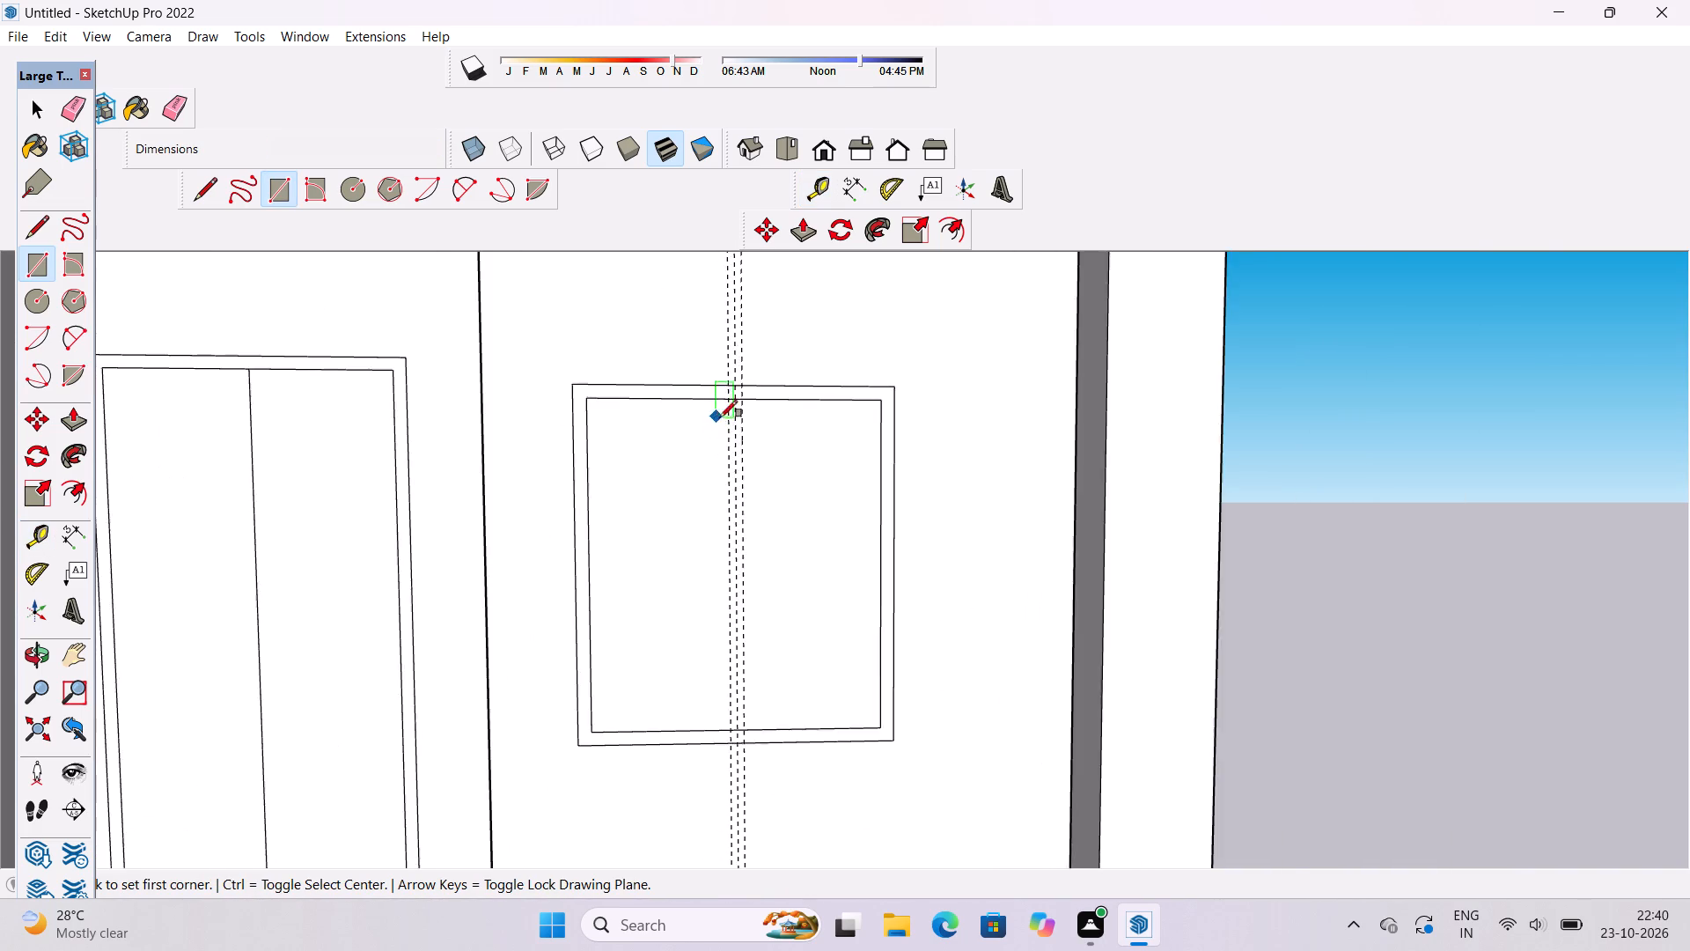
scroll(720, 417, "up", 8)
left_click(735, 372)
scroll(735, 372, "down", 5)
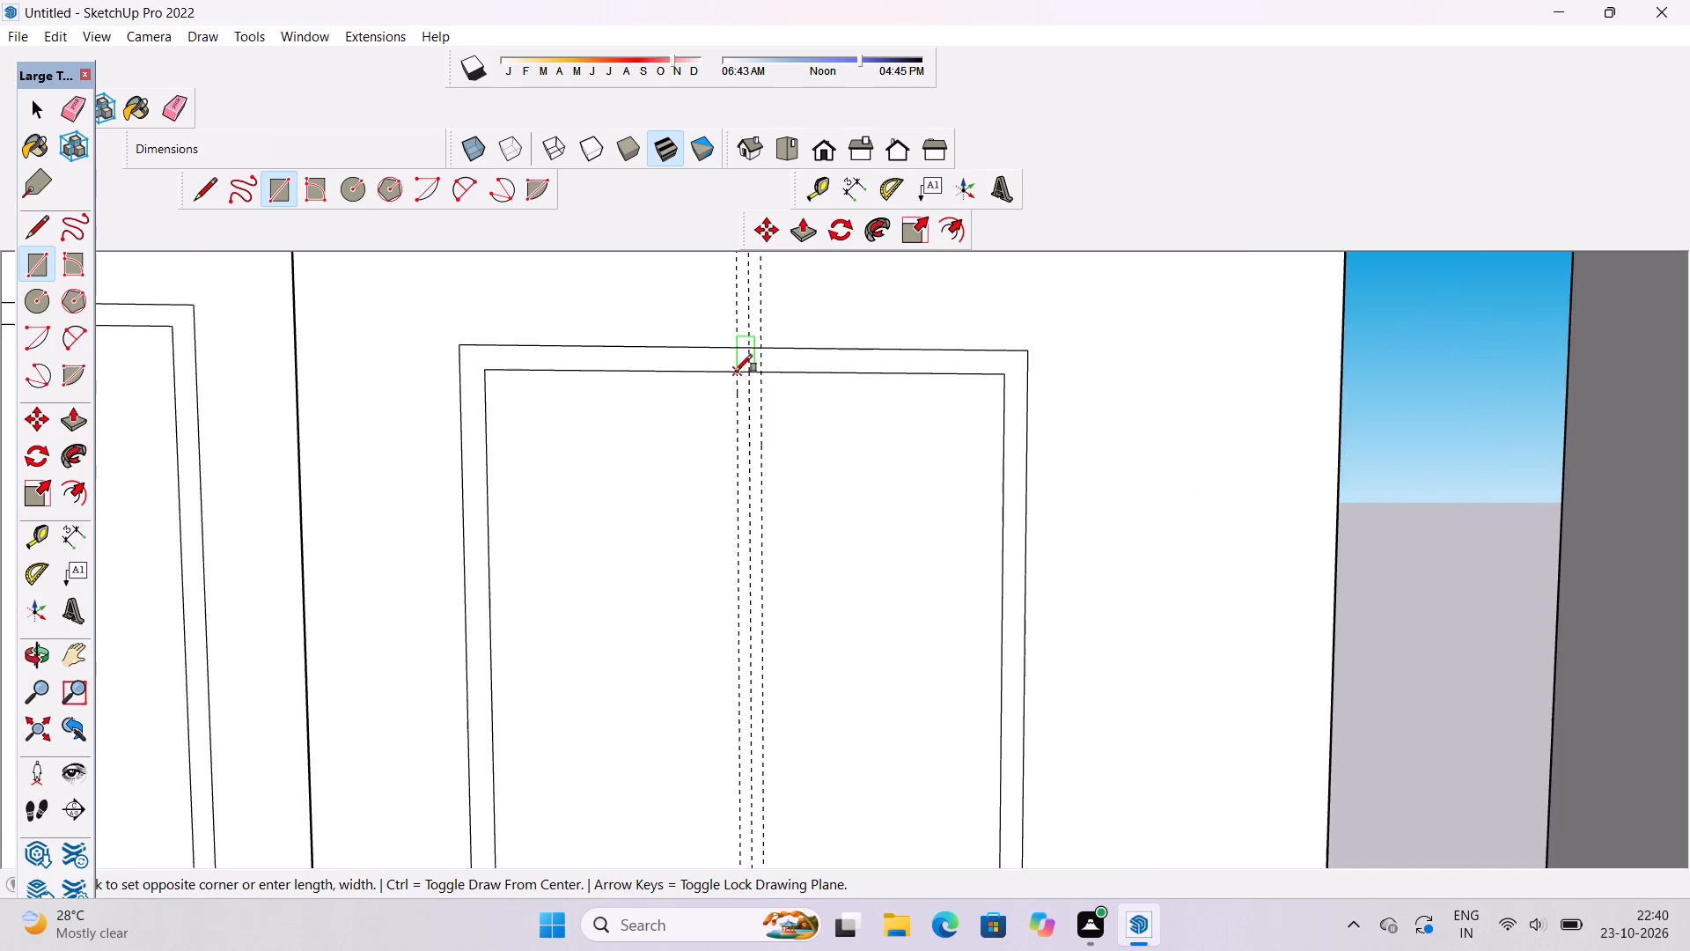
scroll(737, 396, "down", 5)
scroll(747, 470, "down", 4)
scroll(783, 638, "up", 12)
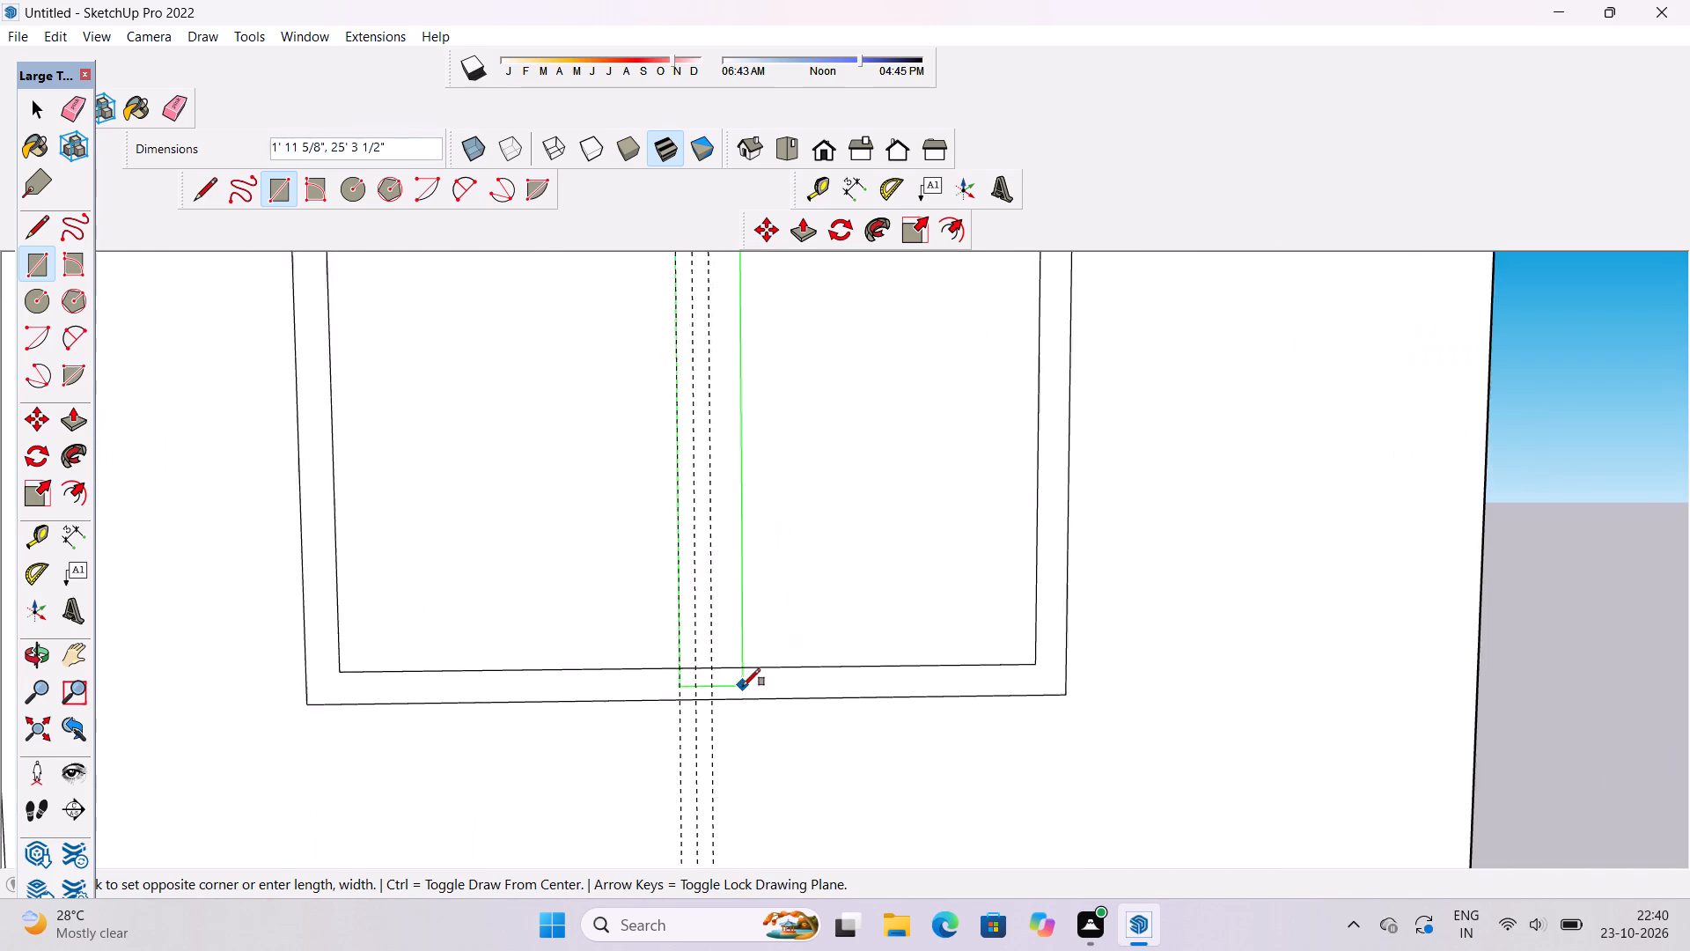
scroll(743, 686, "up", 2)
left_click(702, 658)
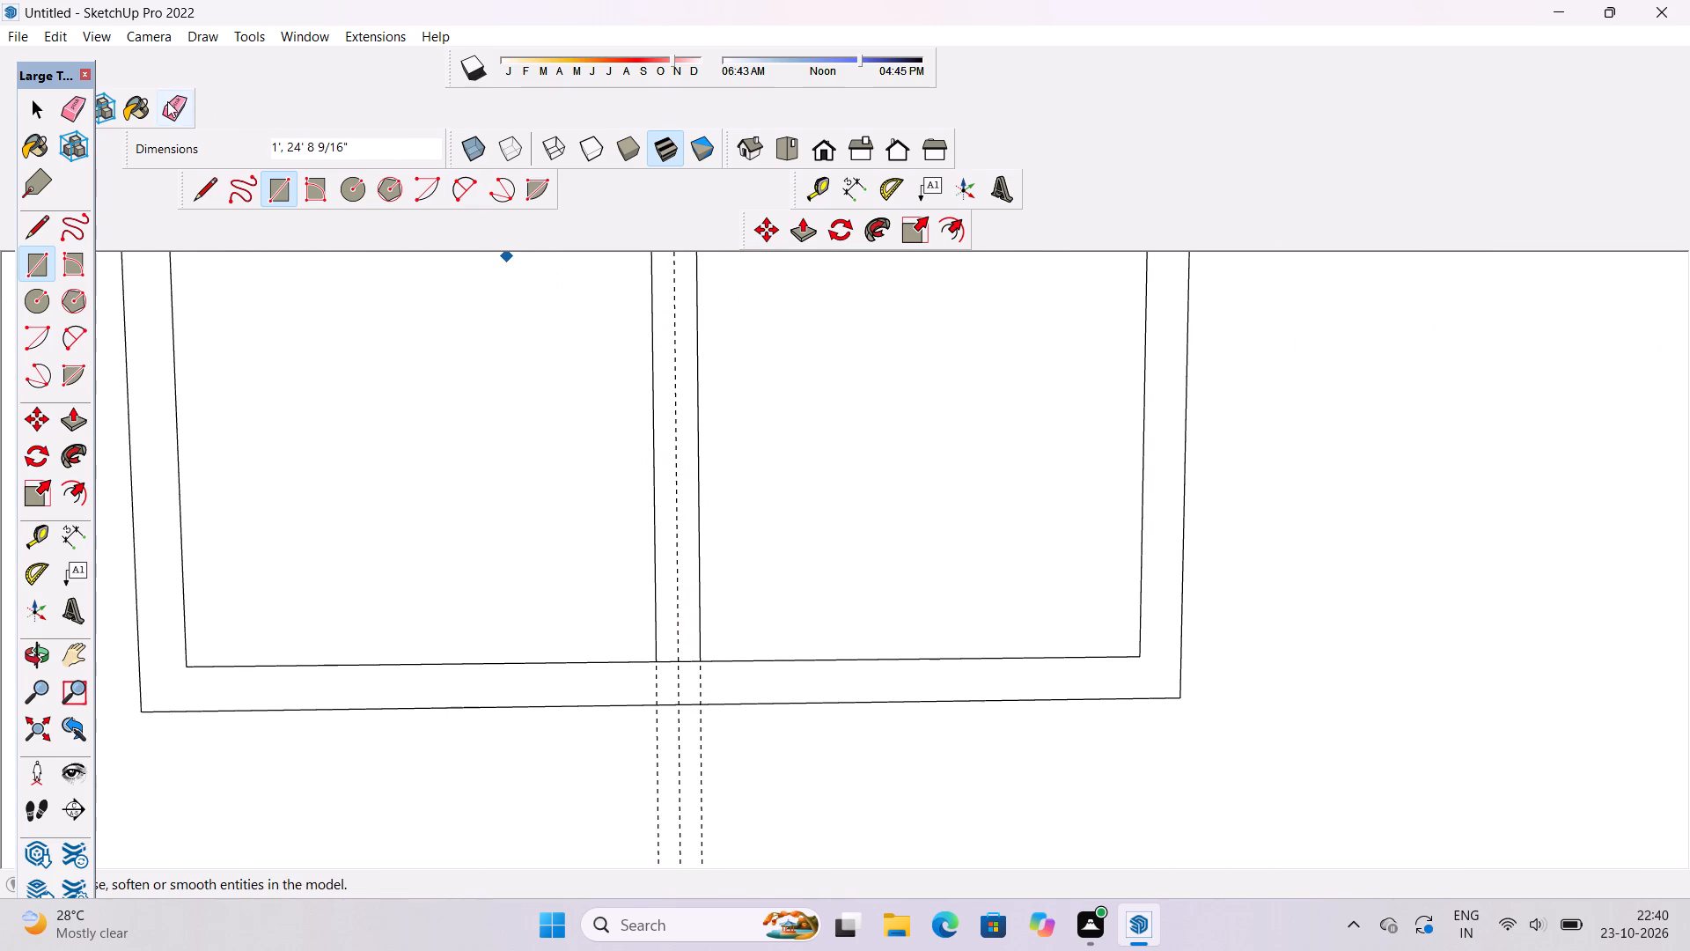
Erase the three vertical guides running through the ground-floor window.
left_click(174, 107)
scroll(533, 156, "down", 18)
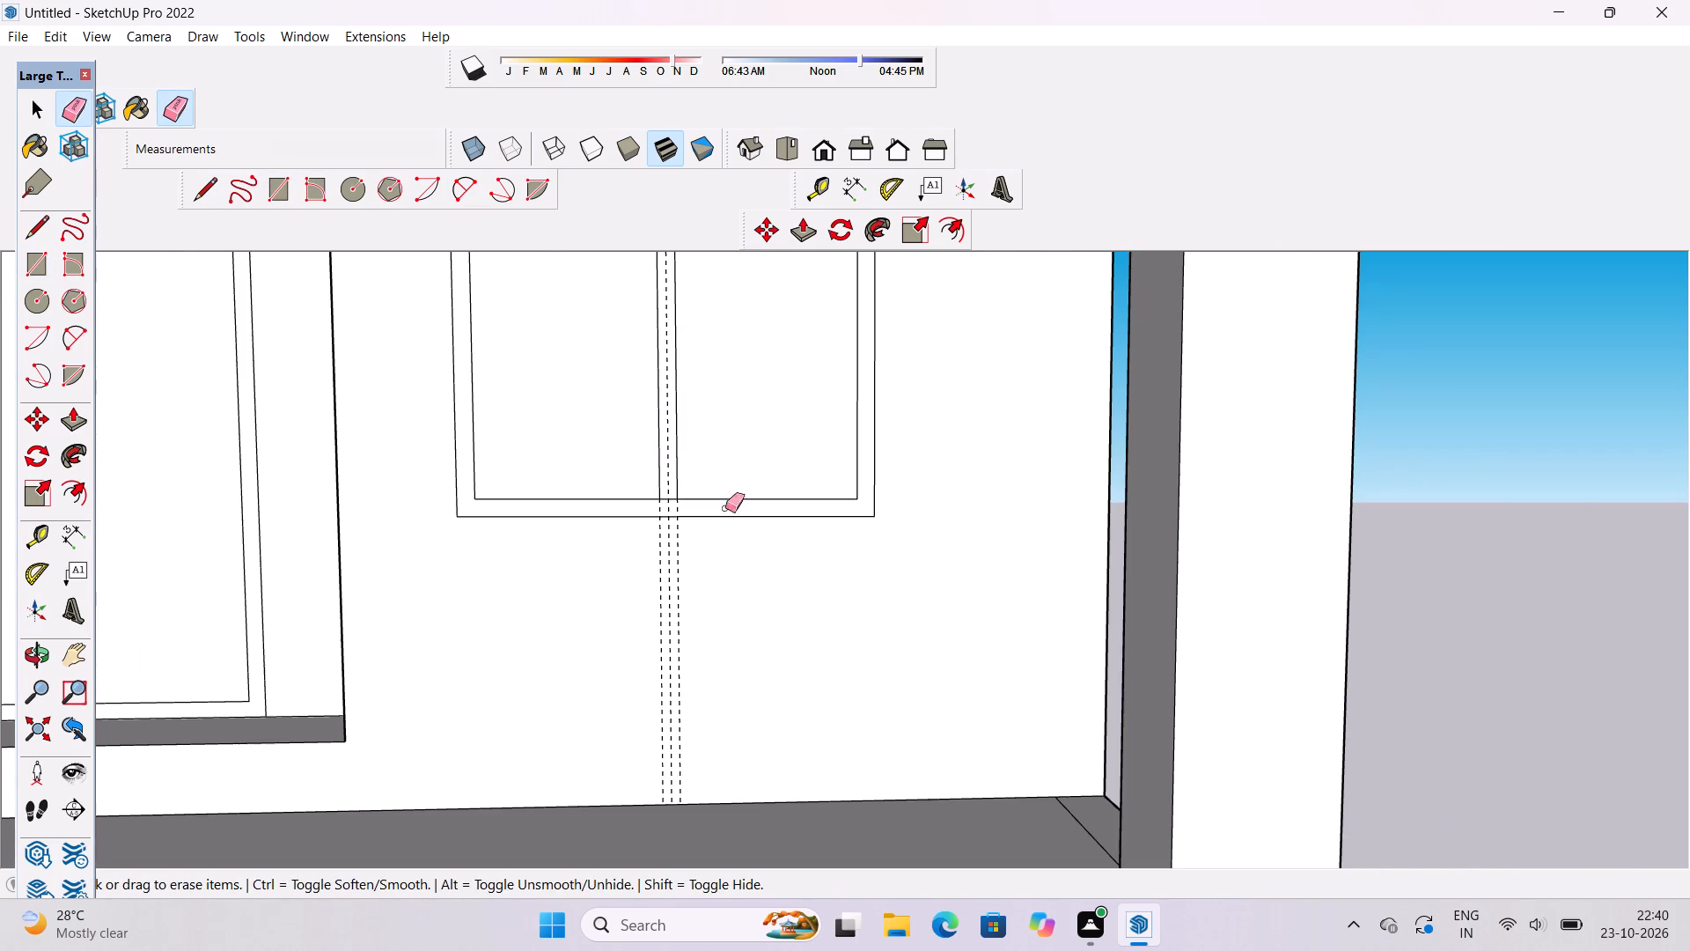
left_click_drag(738, 535, 648, 610)
Erase the short edges at the mullion's bottom and top ends so it merges with the window frame.
scroll(663, 516, "up", 6)
left_click_drag(673, 480, 680, 491)
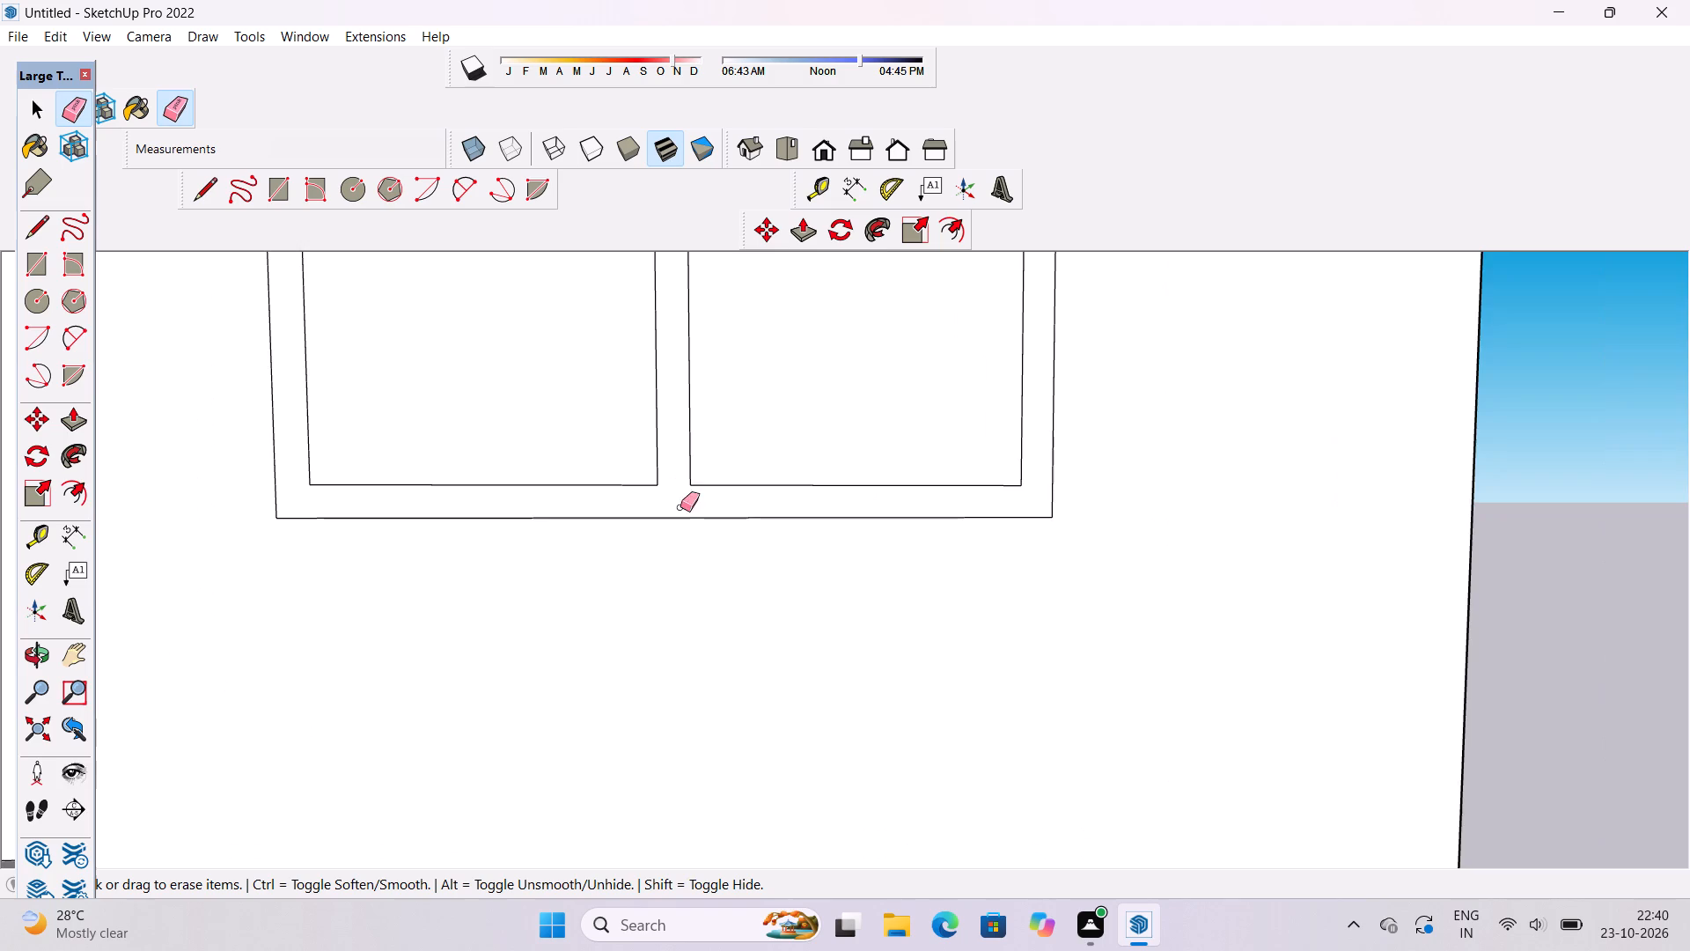
scroll(697, 598, "down", 16)
scroll(700, 409, "up", 15)
left_click_drag(715, 394, 720, 404)
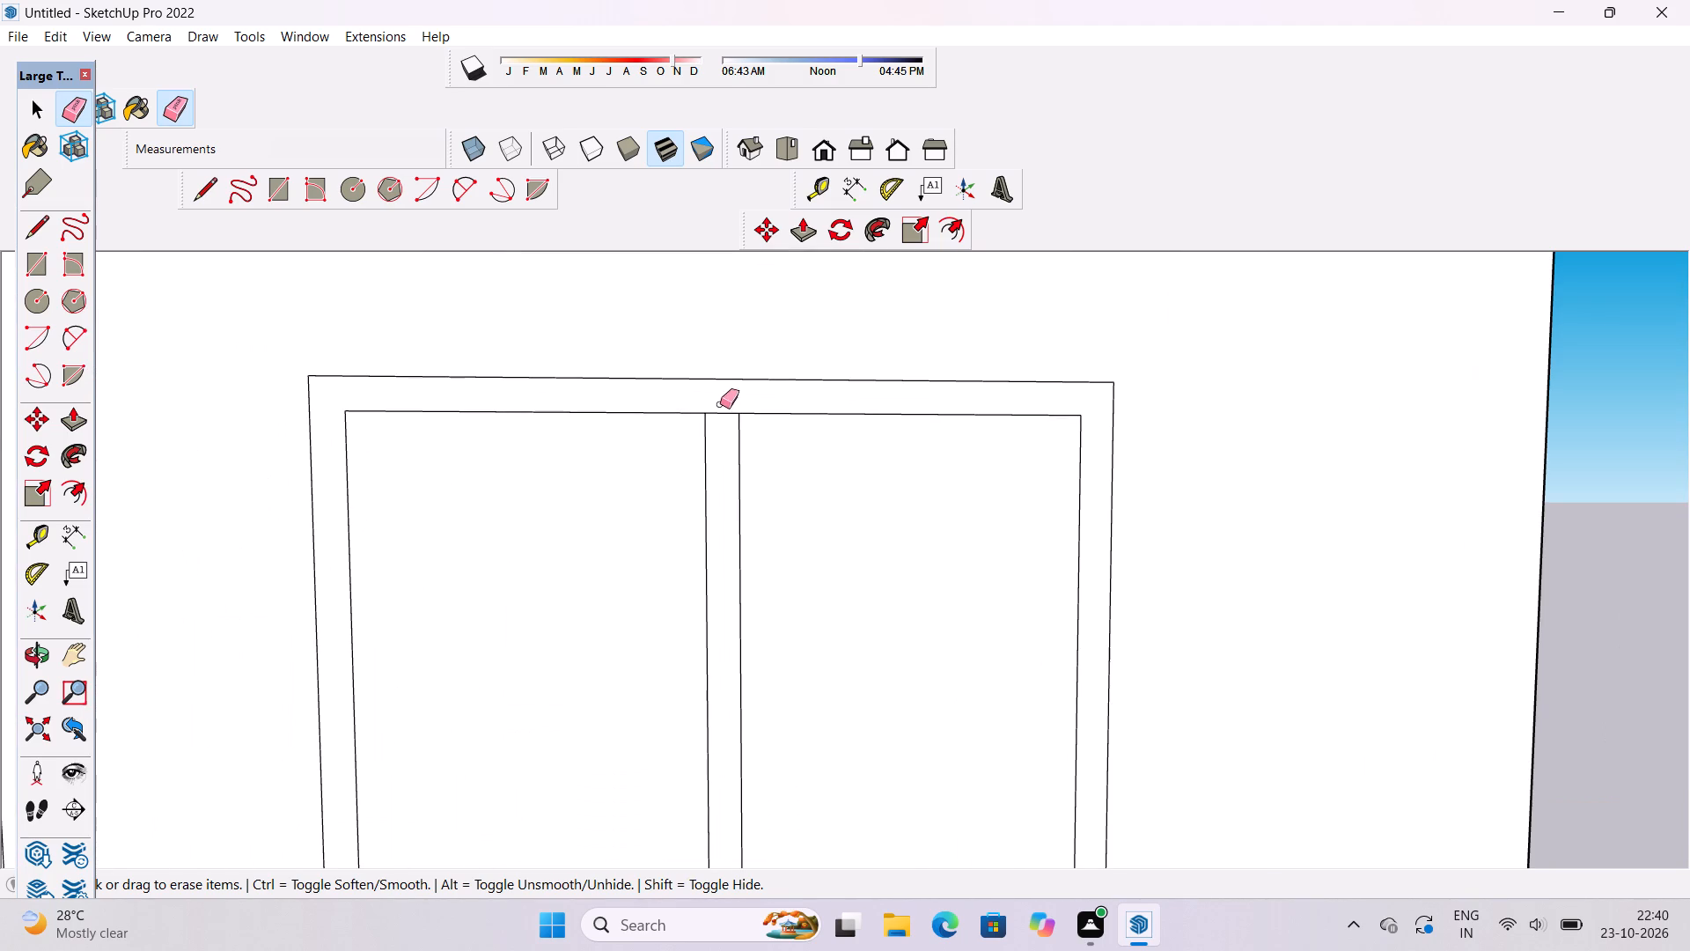
left_click_drag(720, 404, 722, 418)
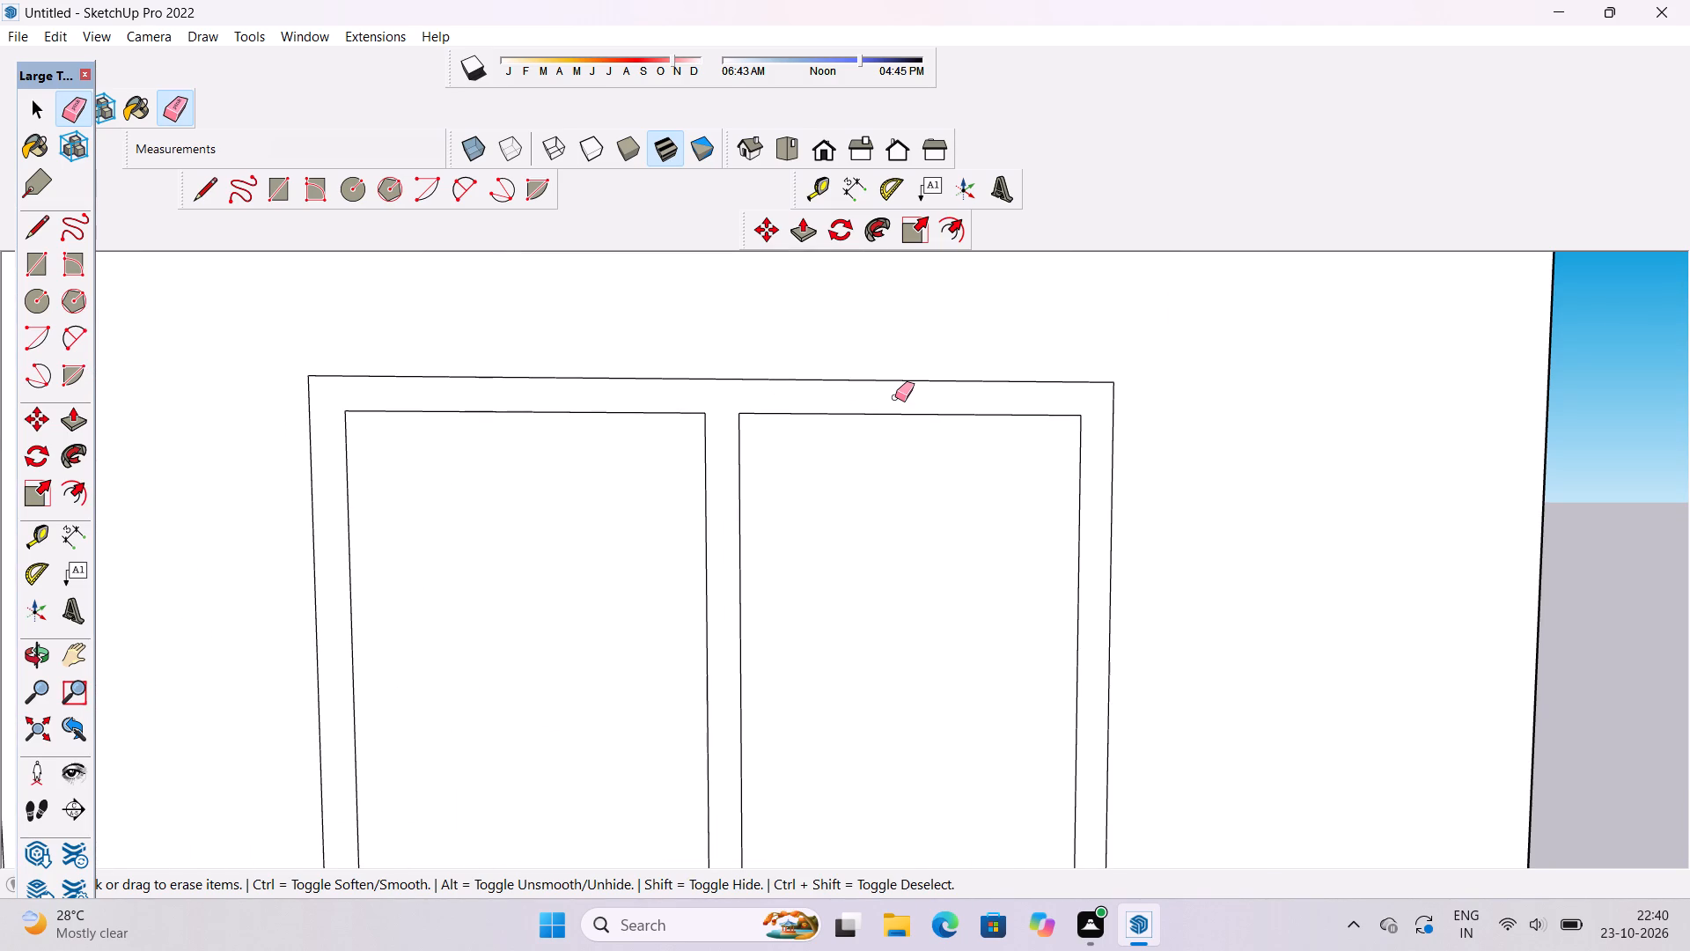
Examine the two-pane ground-floor window beside the double door from several angles, closer and farther away.
key("o")
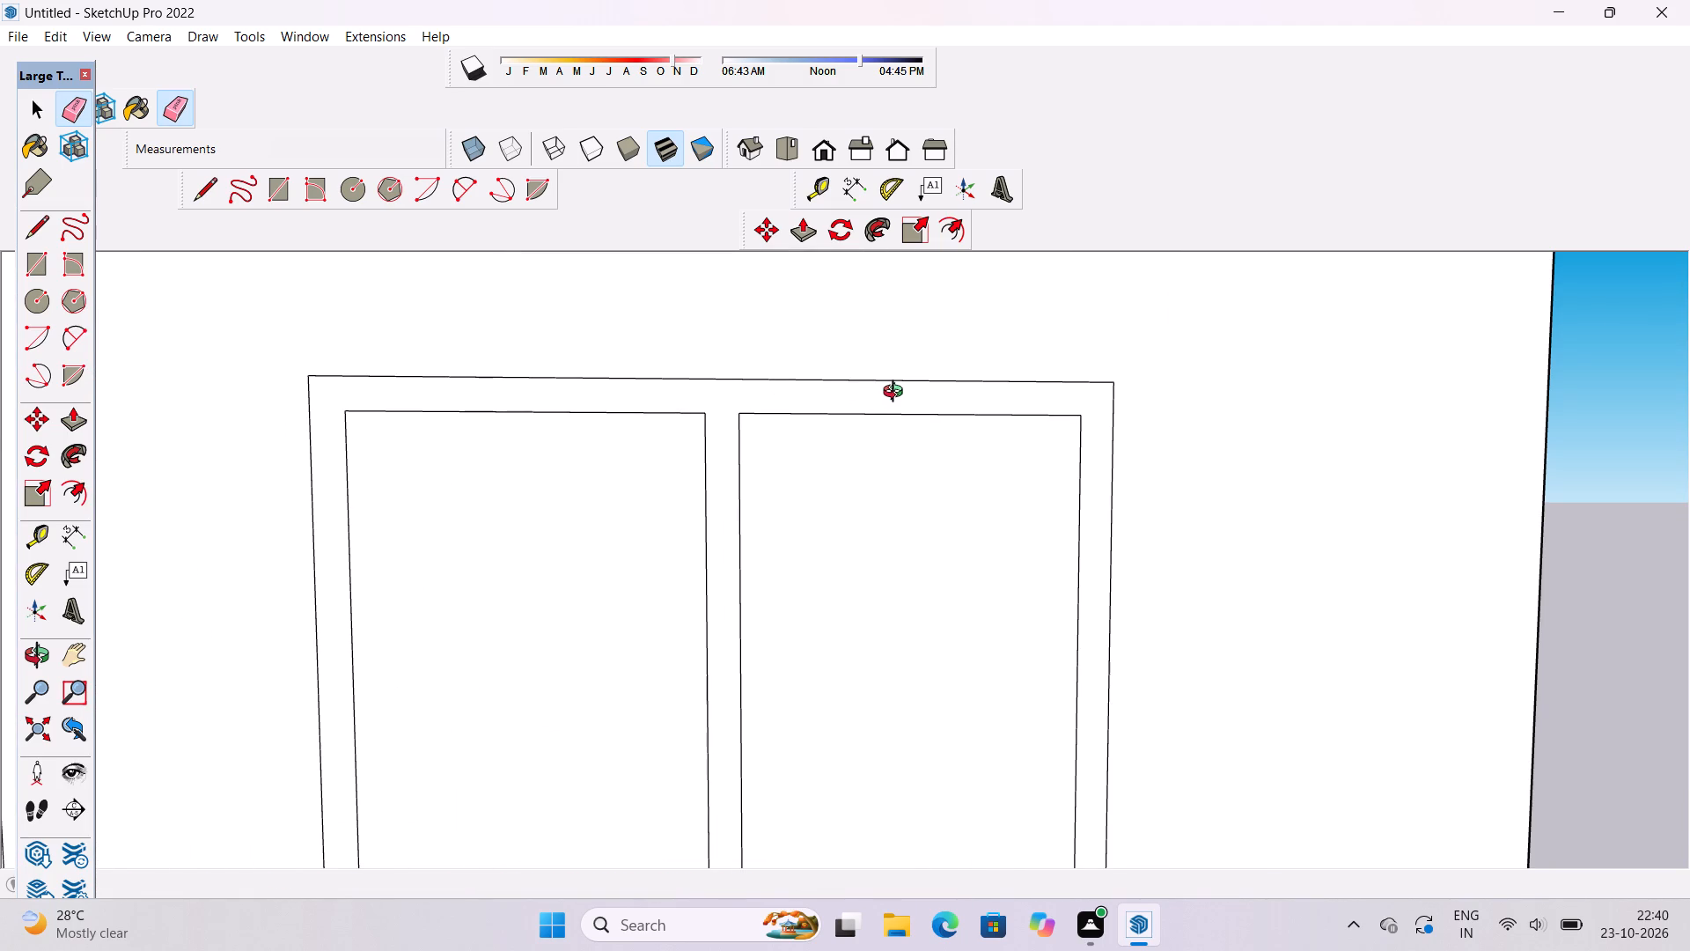
scroll(897, 394, "down", 10)
left_click_drag(883, 453, 885, 444, "shift")
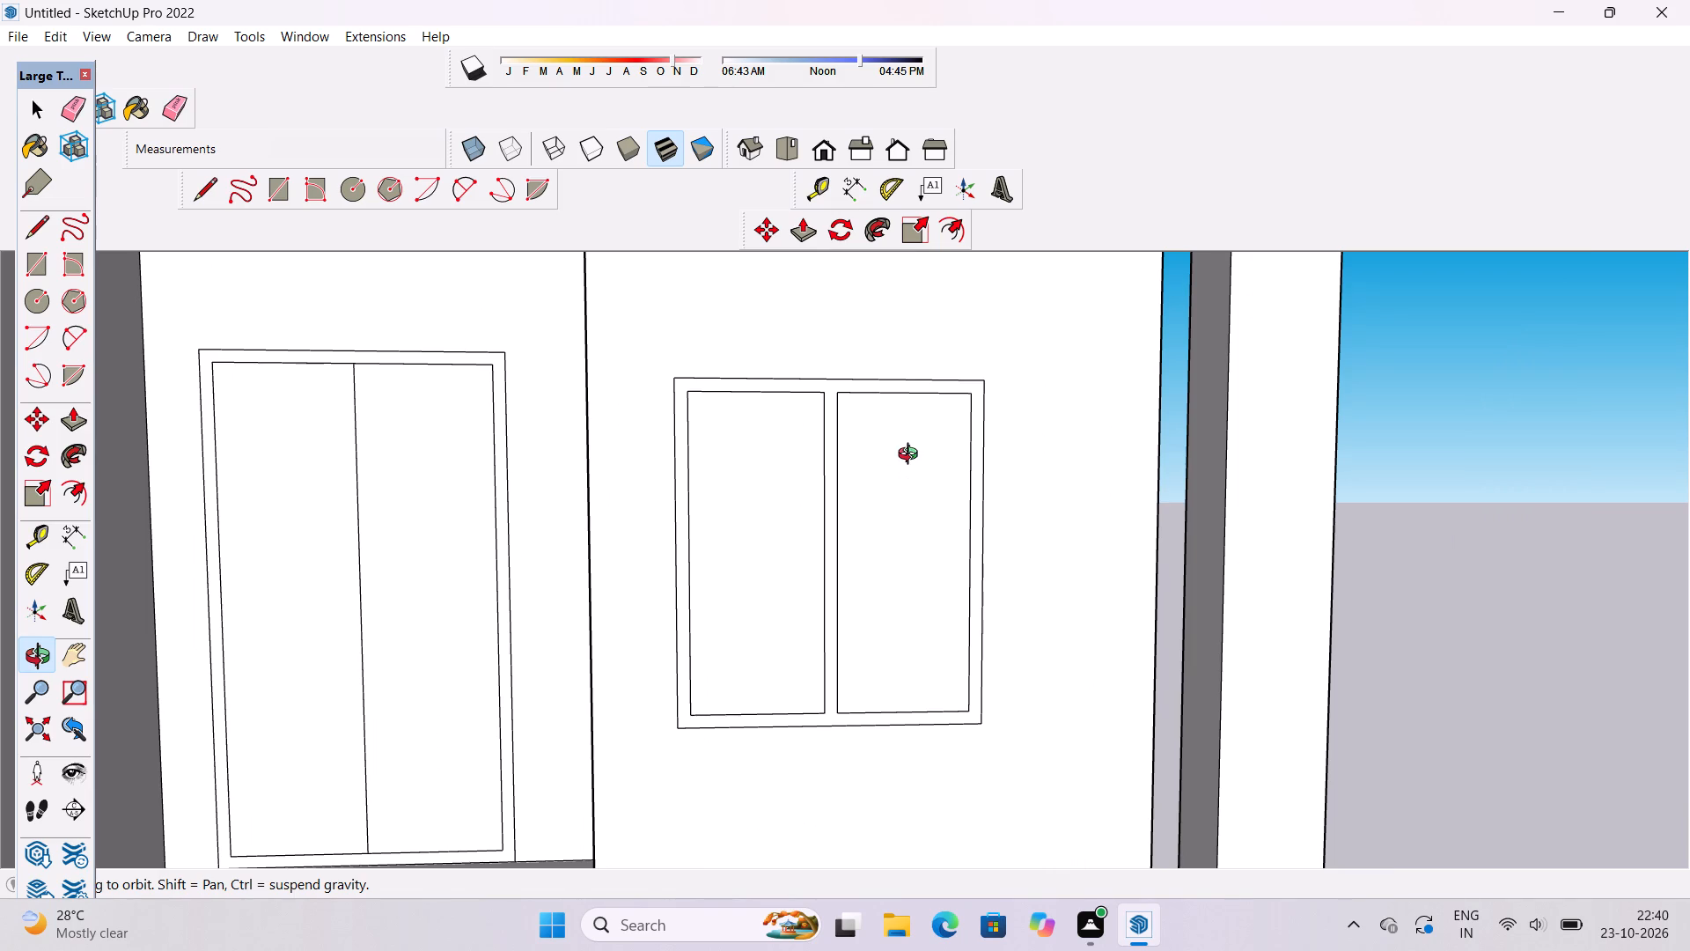
scroll(912, 452, "down", 2)
left_click_drag(892, 513, 914, 454, "shift")
scroll(950, 403, "down", 2)
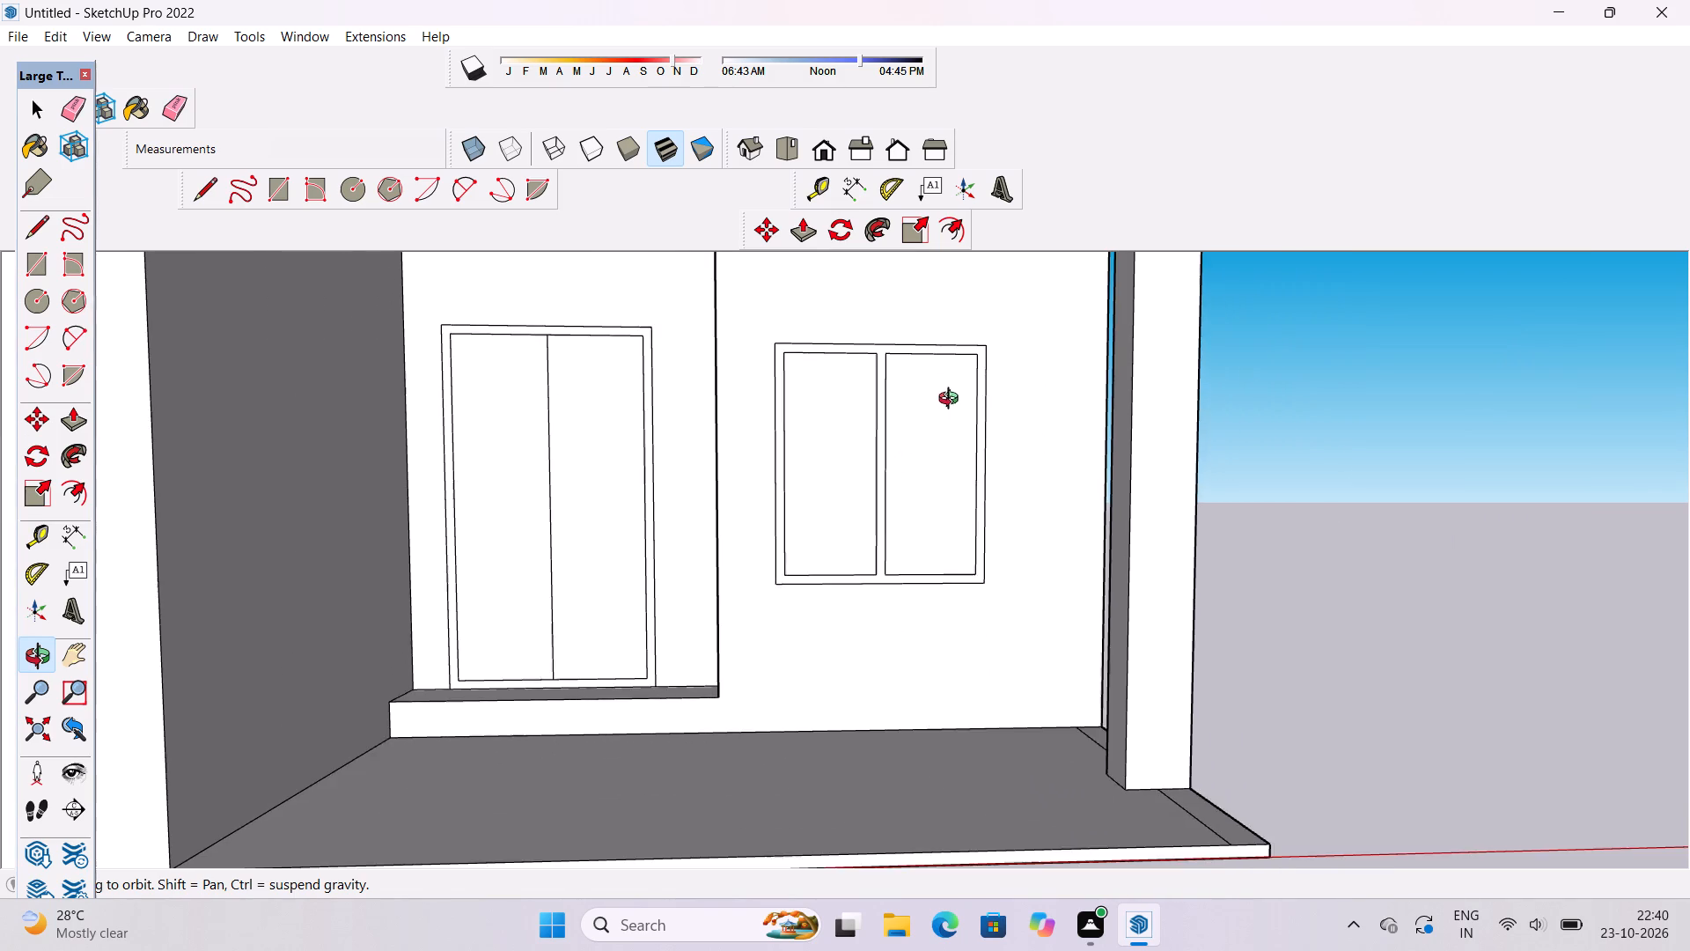
left_click_drag(956, 397, 961, 439, "shift")
scroll(914, 514, "up", 1)
left_click(914, 494, "shift")
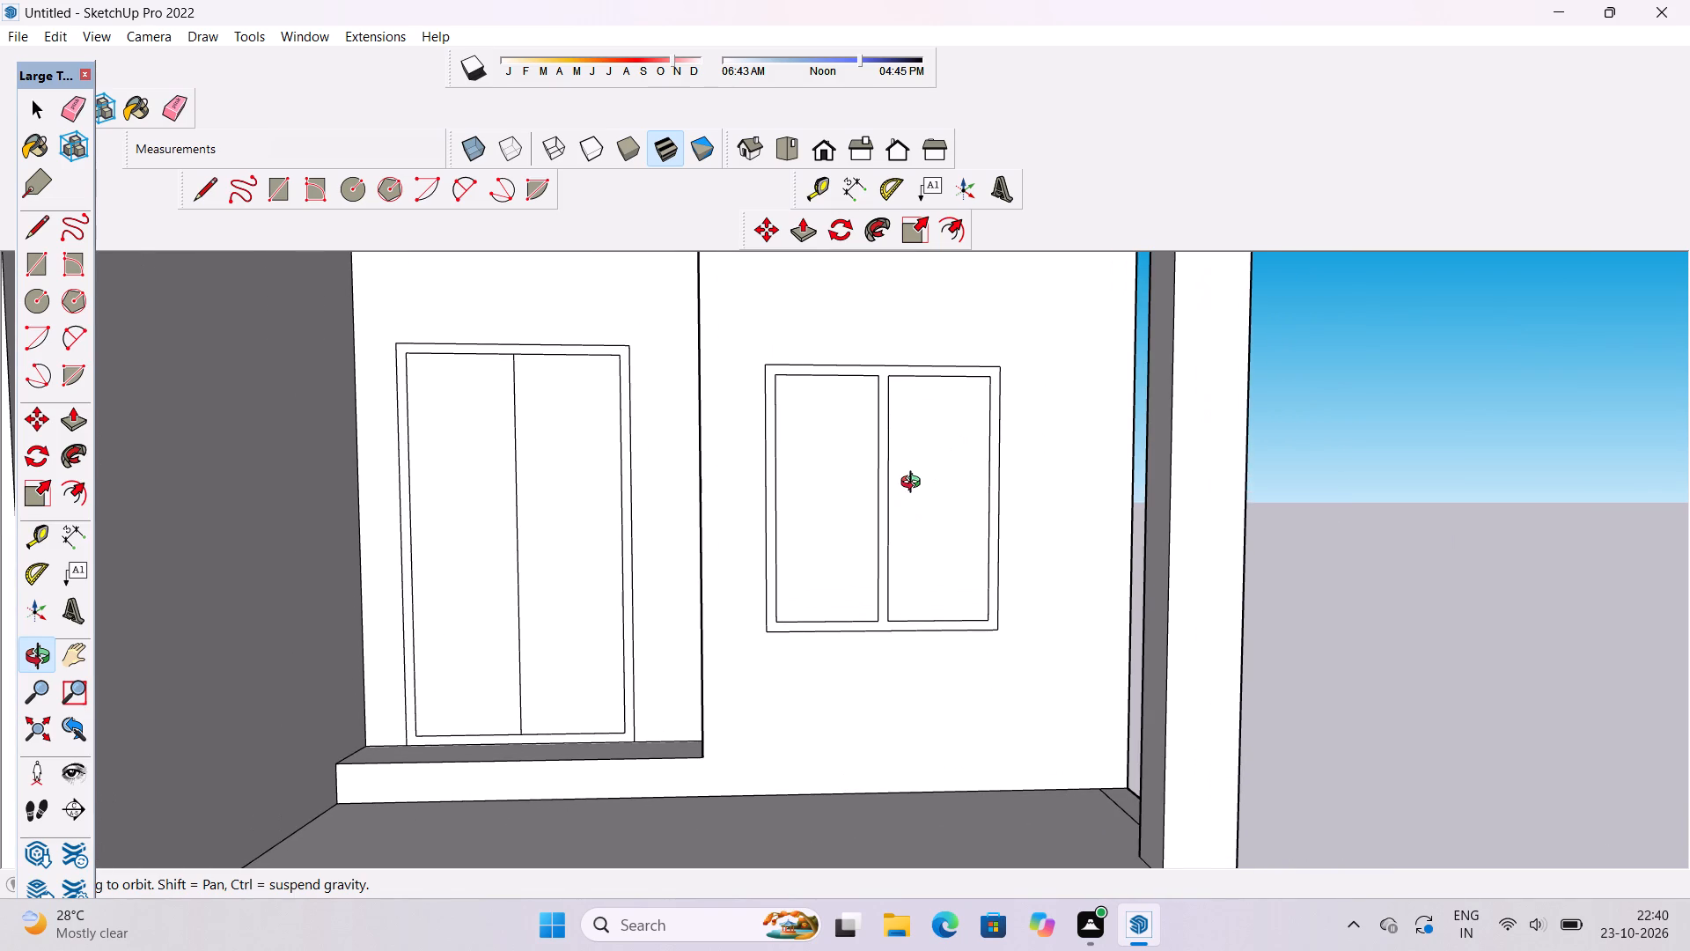
left_click_drag(915, 483, 921, 491, "shift")
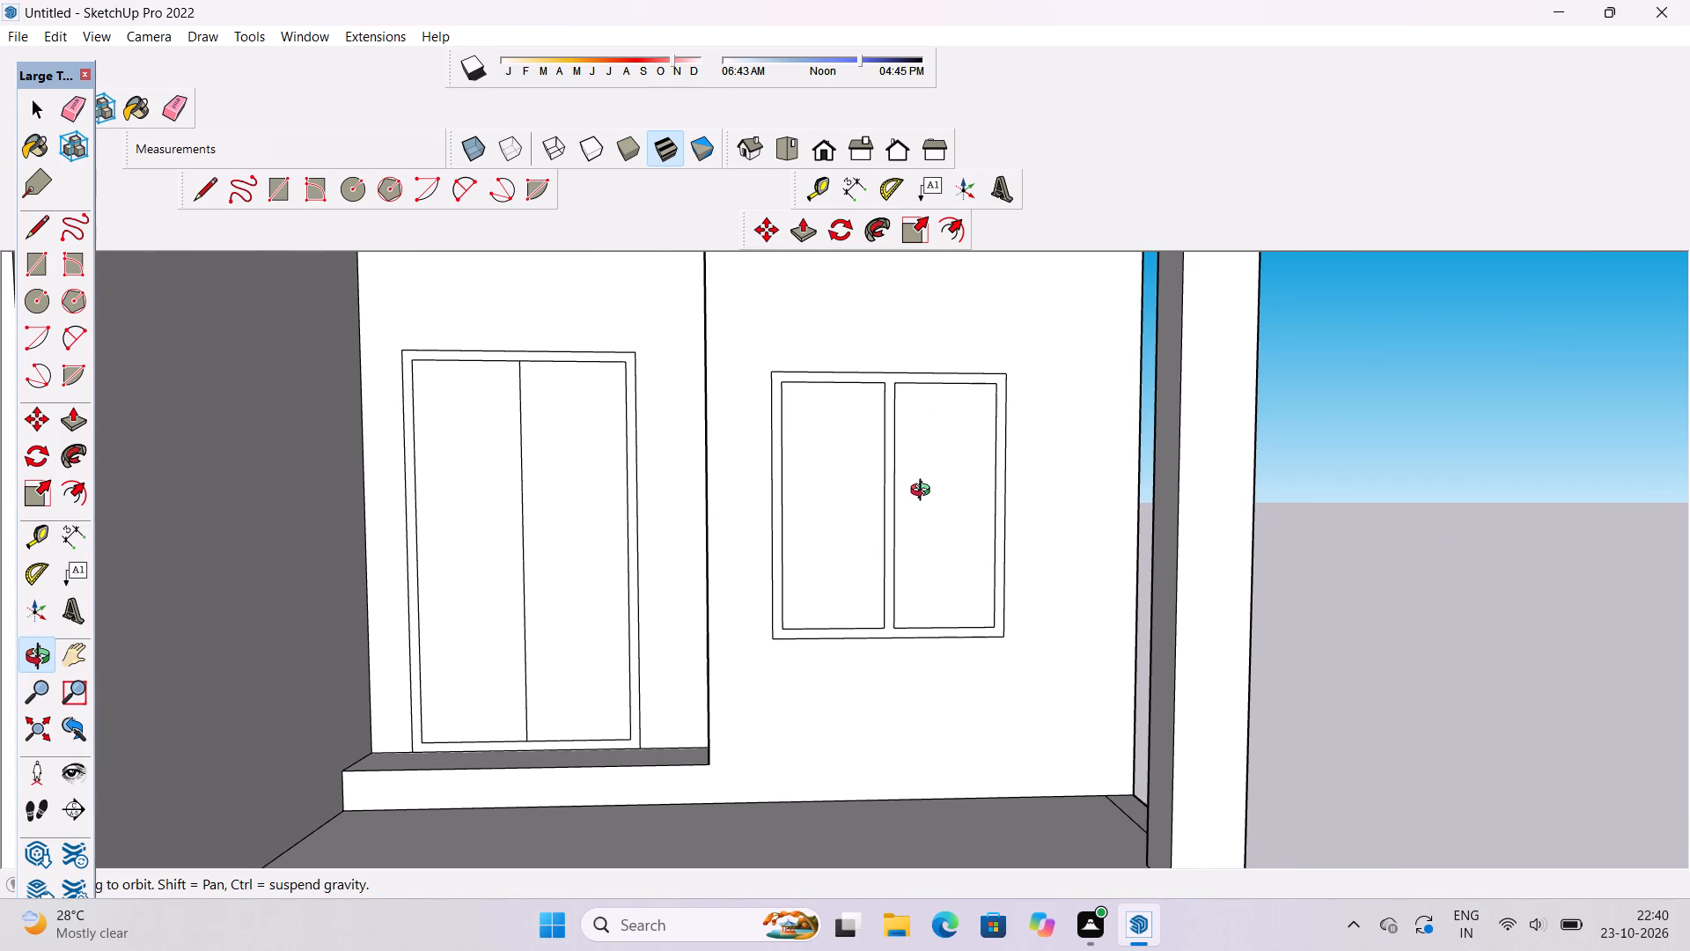
scroll(924, 492, "down", 4)
left_click_drag(879, 483, 909, 555, "shift")
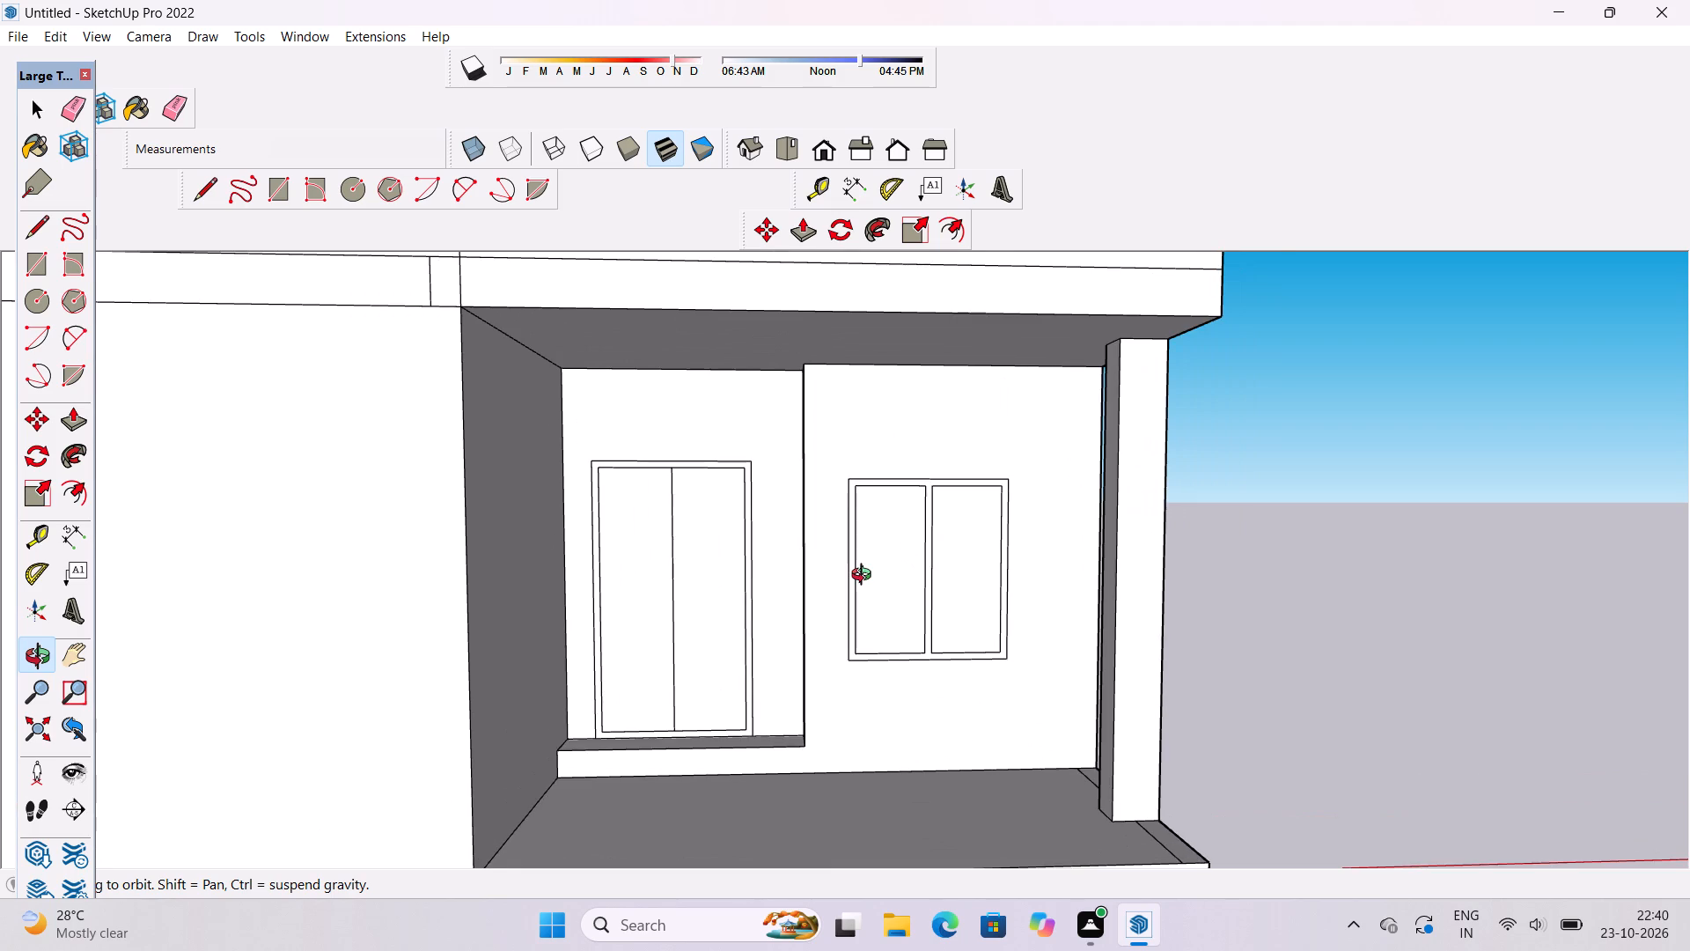
scroll(865, 577, "up", 5)
scroll(865, 577, "down", 3)
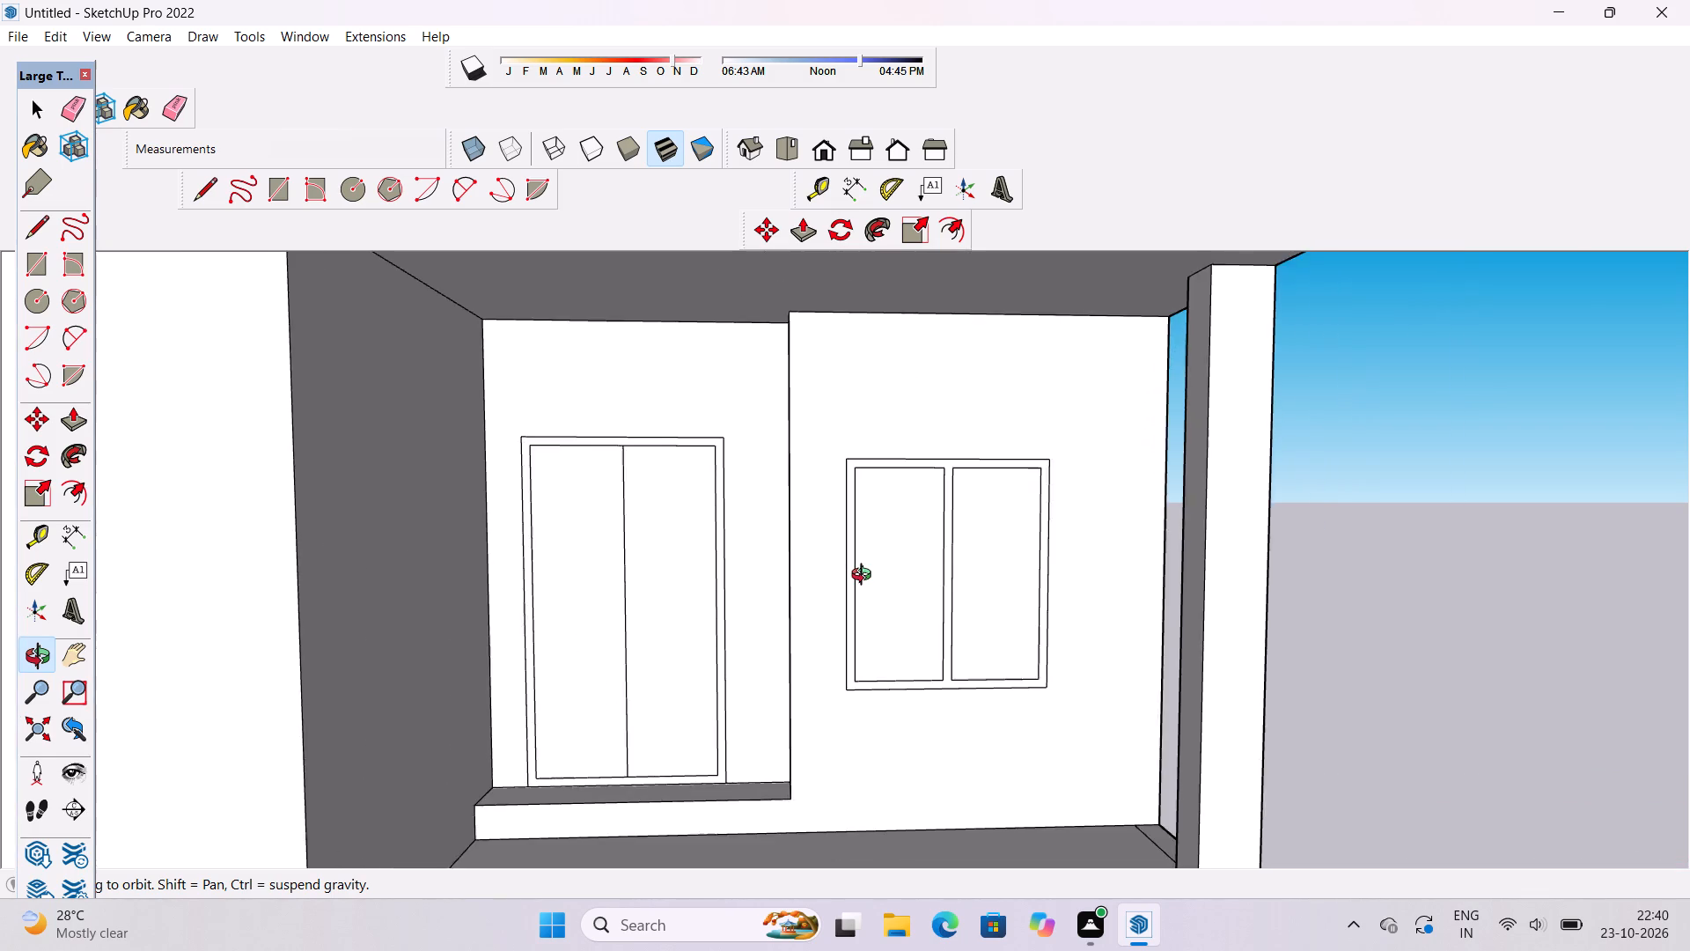
scroll(865, 577, "up", 4)
scroll(865, 577, "down", 4)
scroll(865, 577, "up", 4)
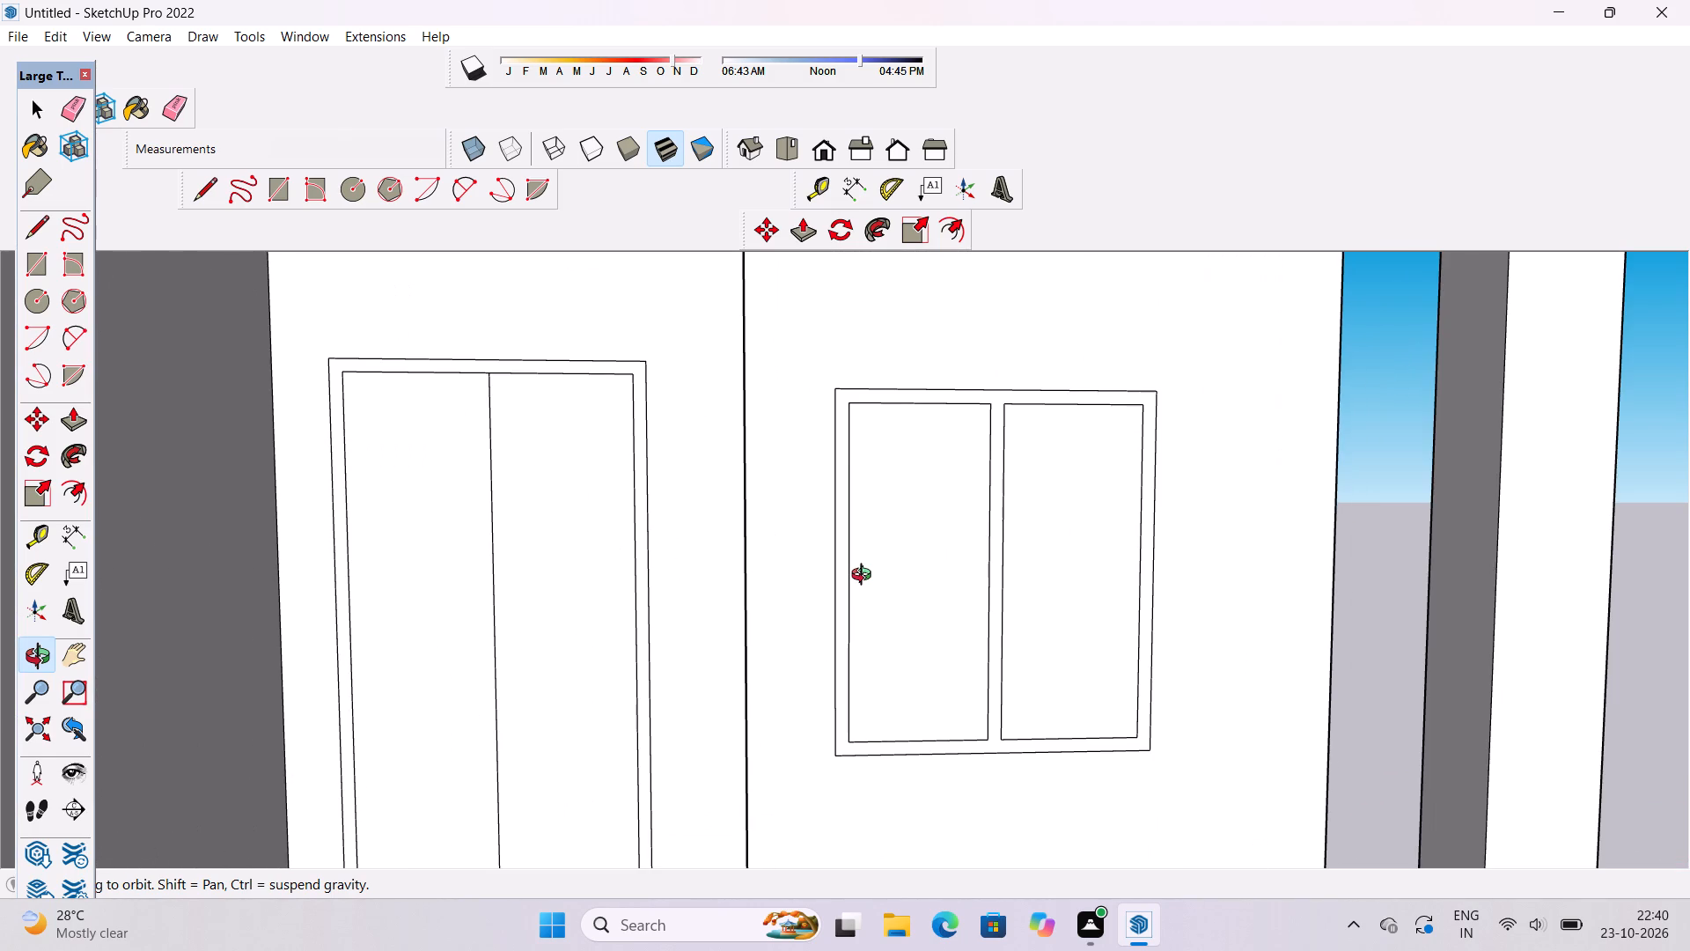
scroll(865, 577, "down", 2)
scroll(865, 577, "up", 2)
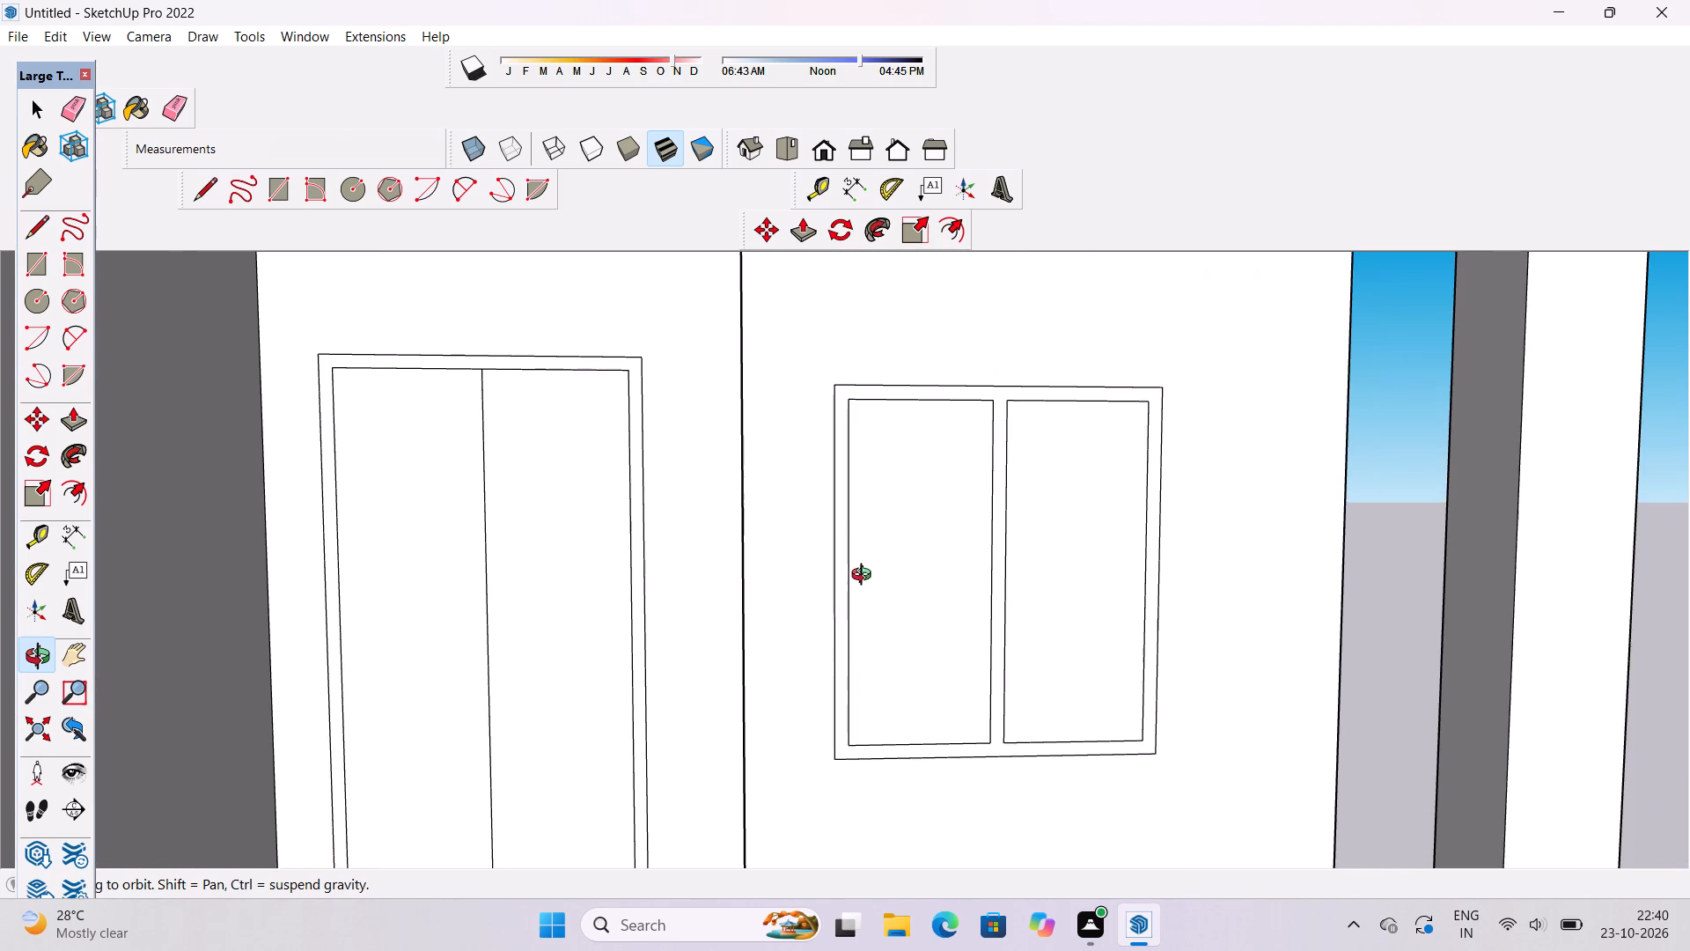
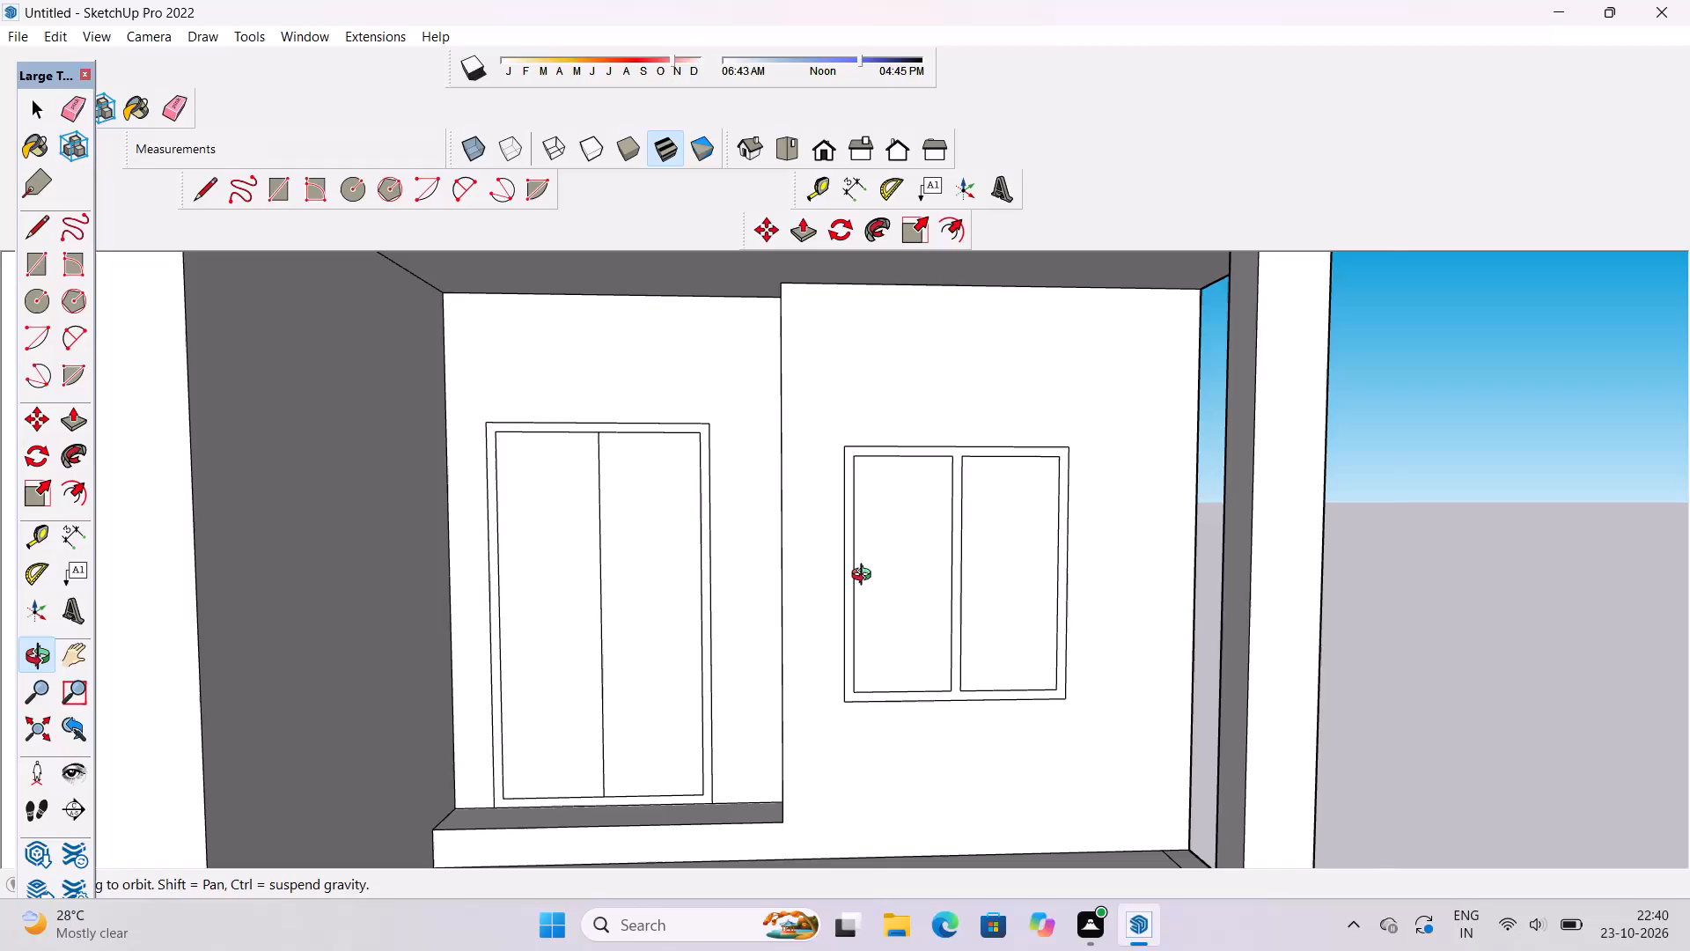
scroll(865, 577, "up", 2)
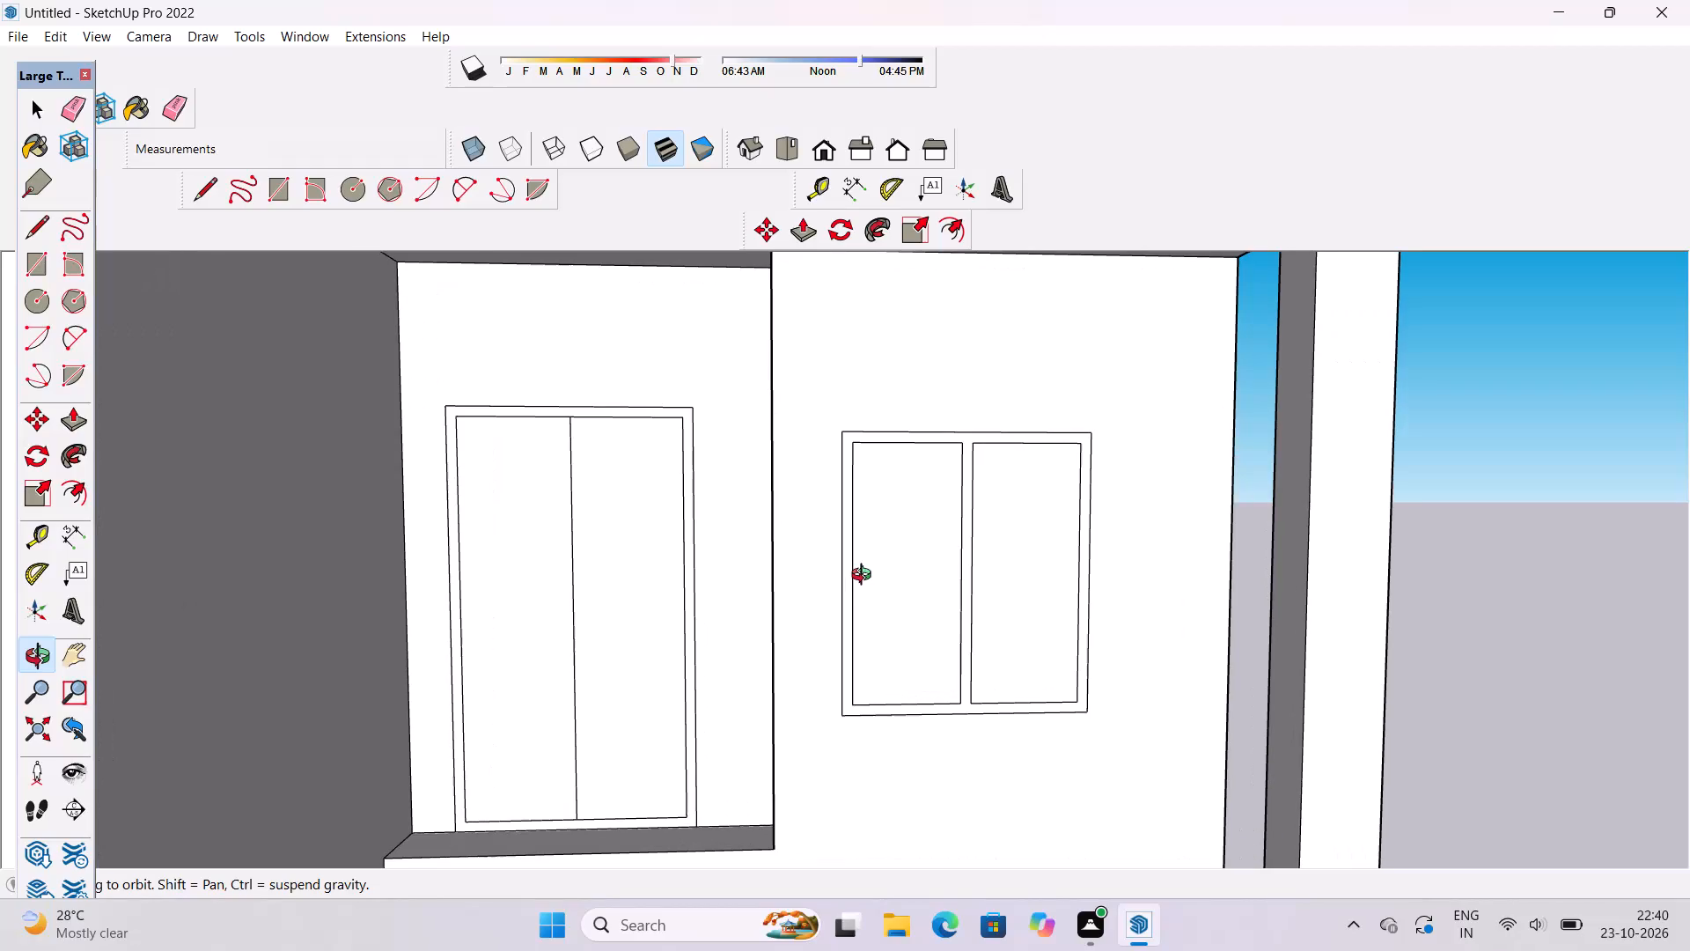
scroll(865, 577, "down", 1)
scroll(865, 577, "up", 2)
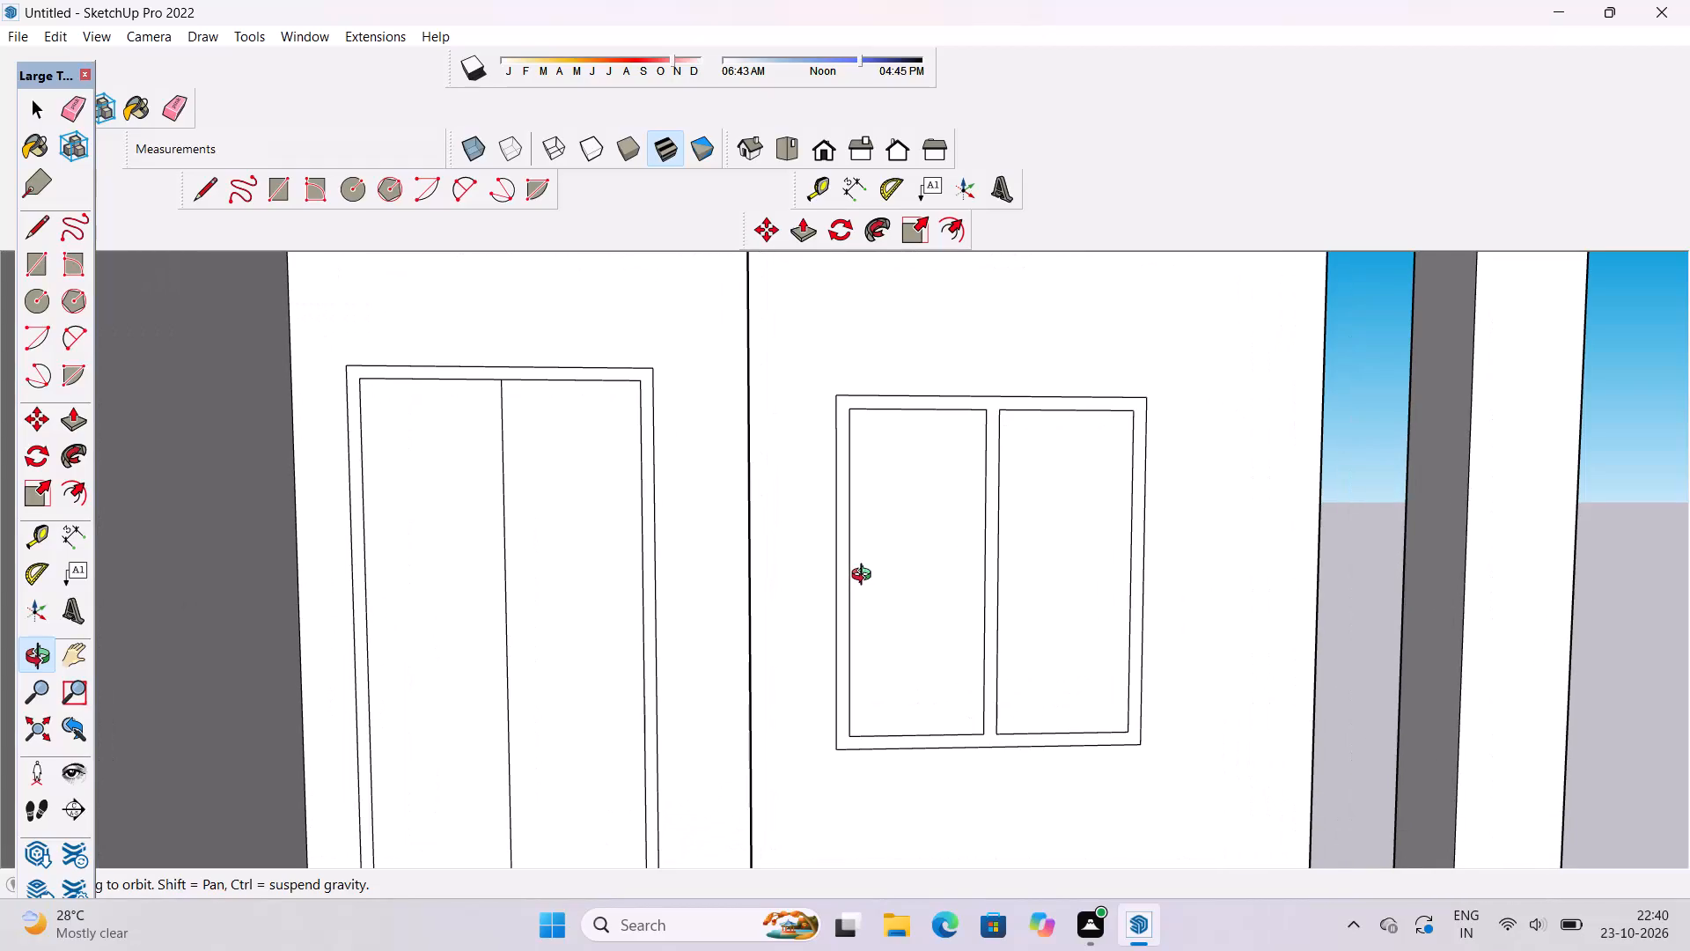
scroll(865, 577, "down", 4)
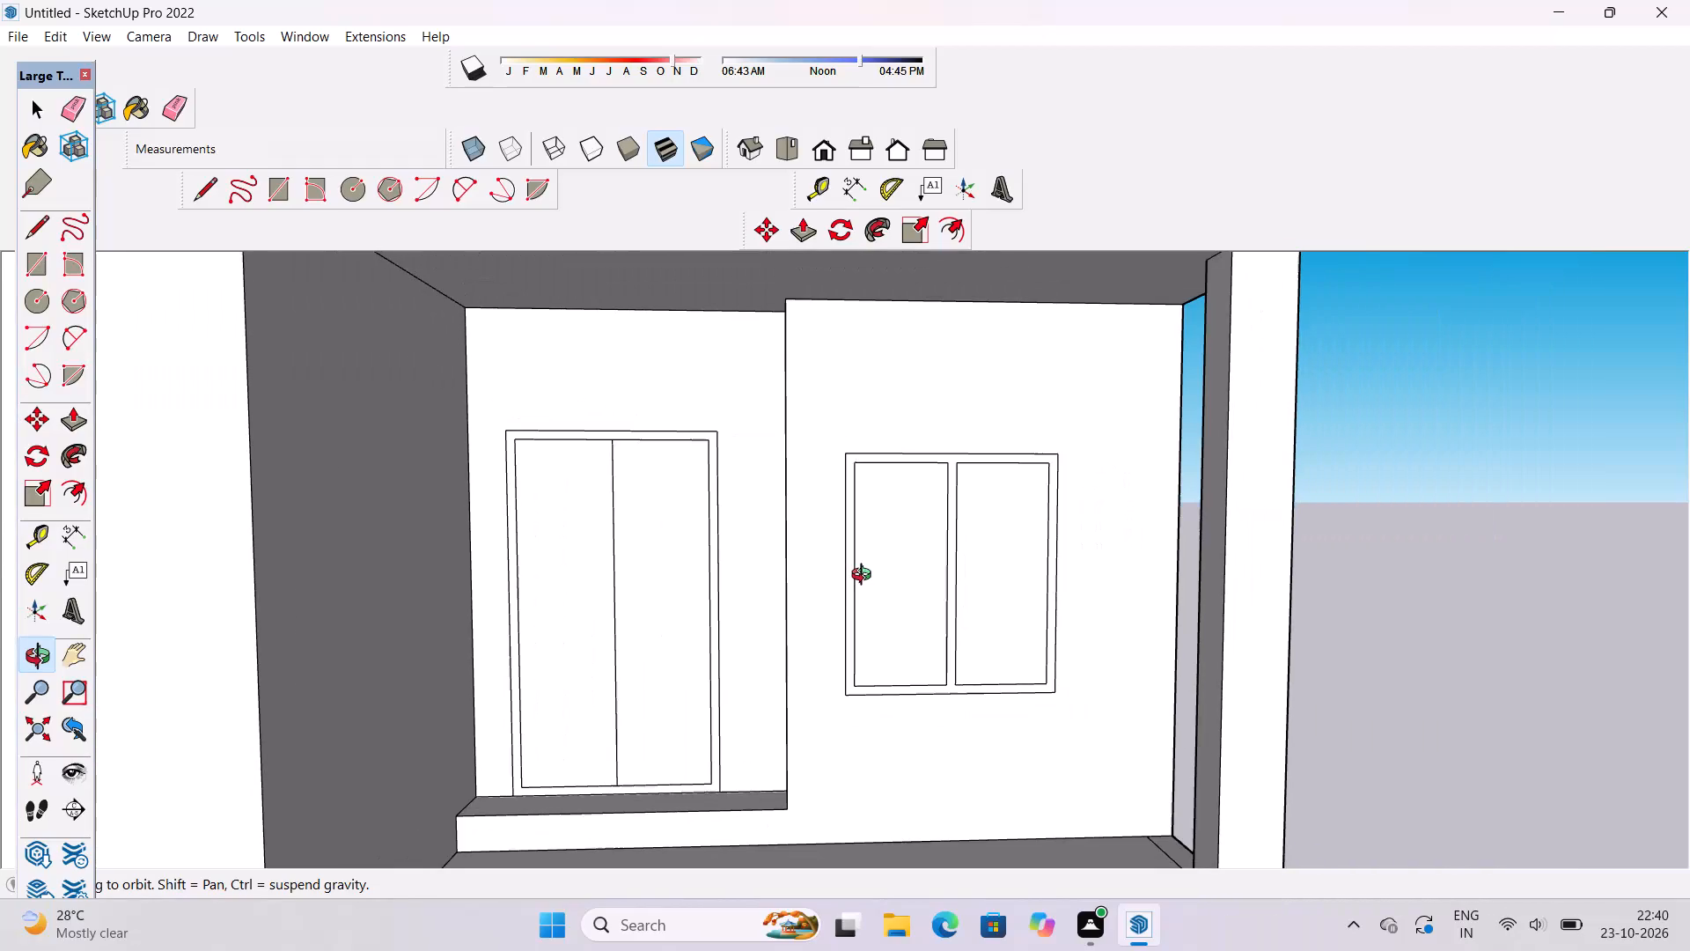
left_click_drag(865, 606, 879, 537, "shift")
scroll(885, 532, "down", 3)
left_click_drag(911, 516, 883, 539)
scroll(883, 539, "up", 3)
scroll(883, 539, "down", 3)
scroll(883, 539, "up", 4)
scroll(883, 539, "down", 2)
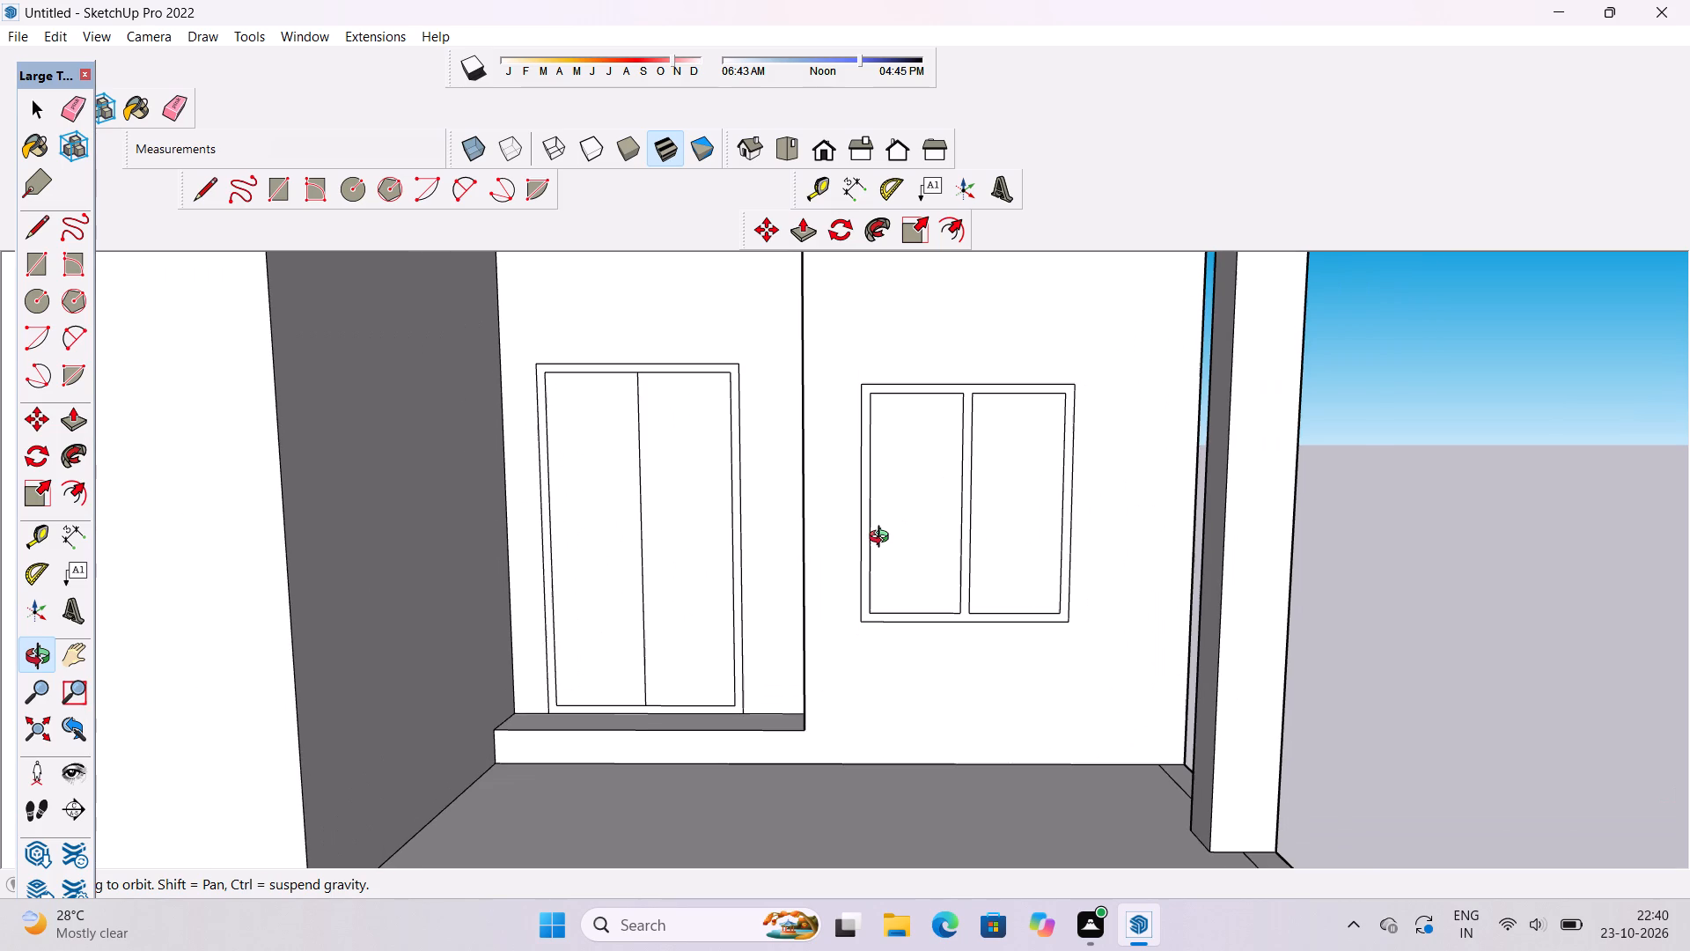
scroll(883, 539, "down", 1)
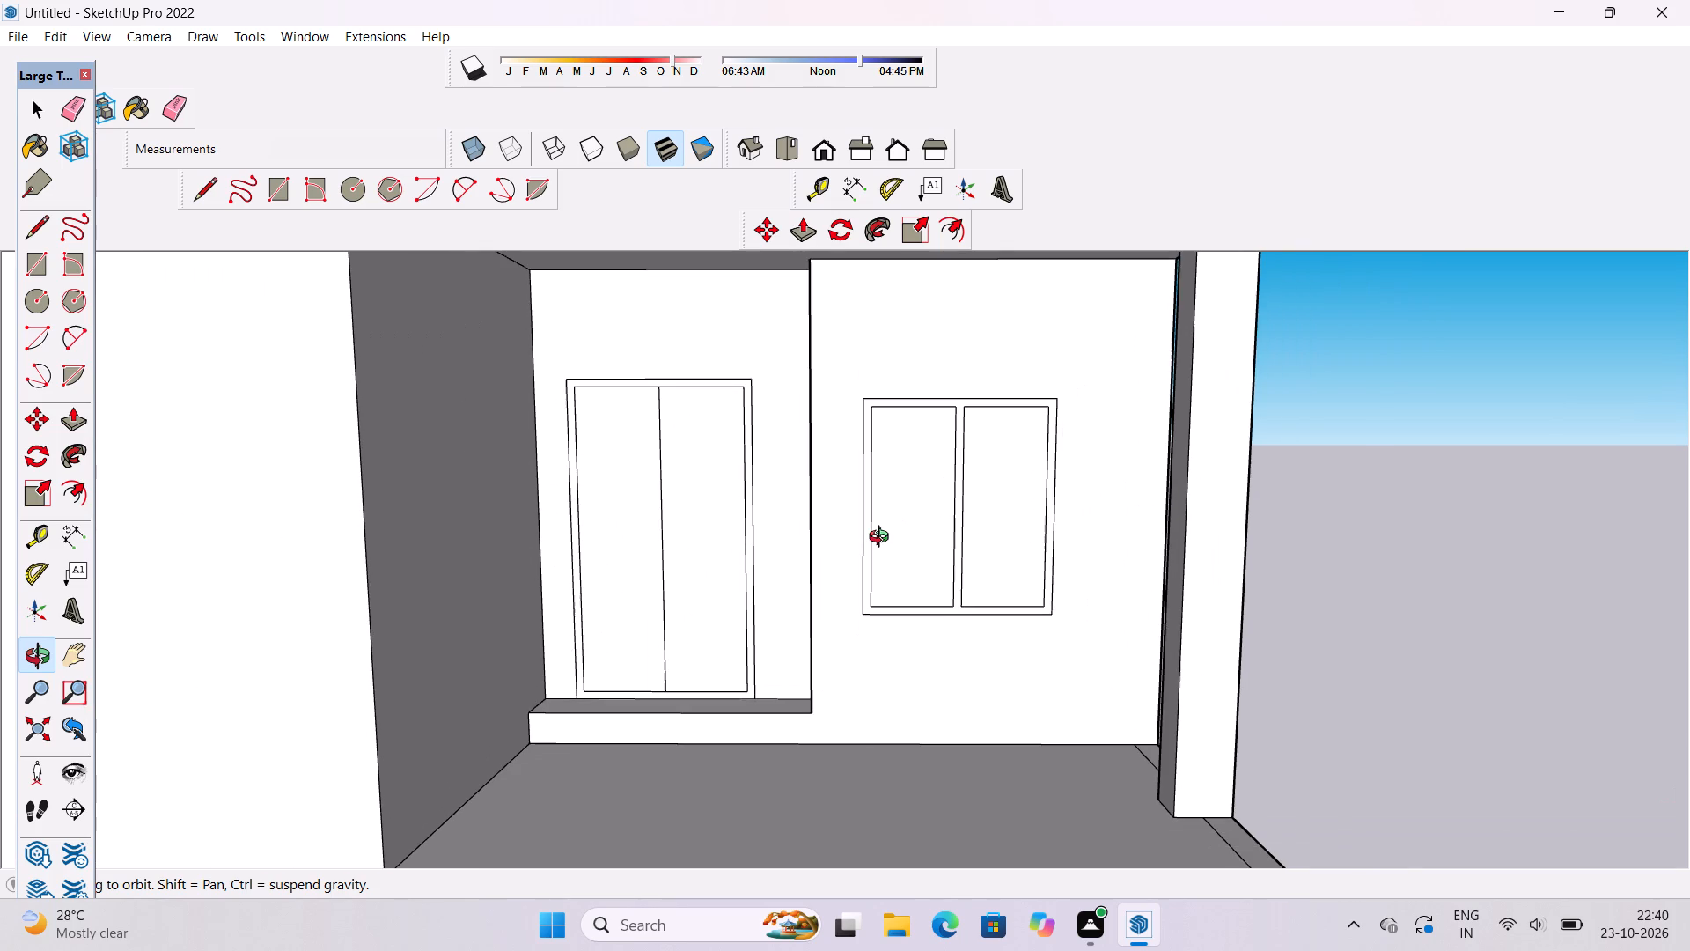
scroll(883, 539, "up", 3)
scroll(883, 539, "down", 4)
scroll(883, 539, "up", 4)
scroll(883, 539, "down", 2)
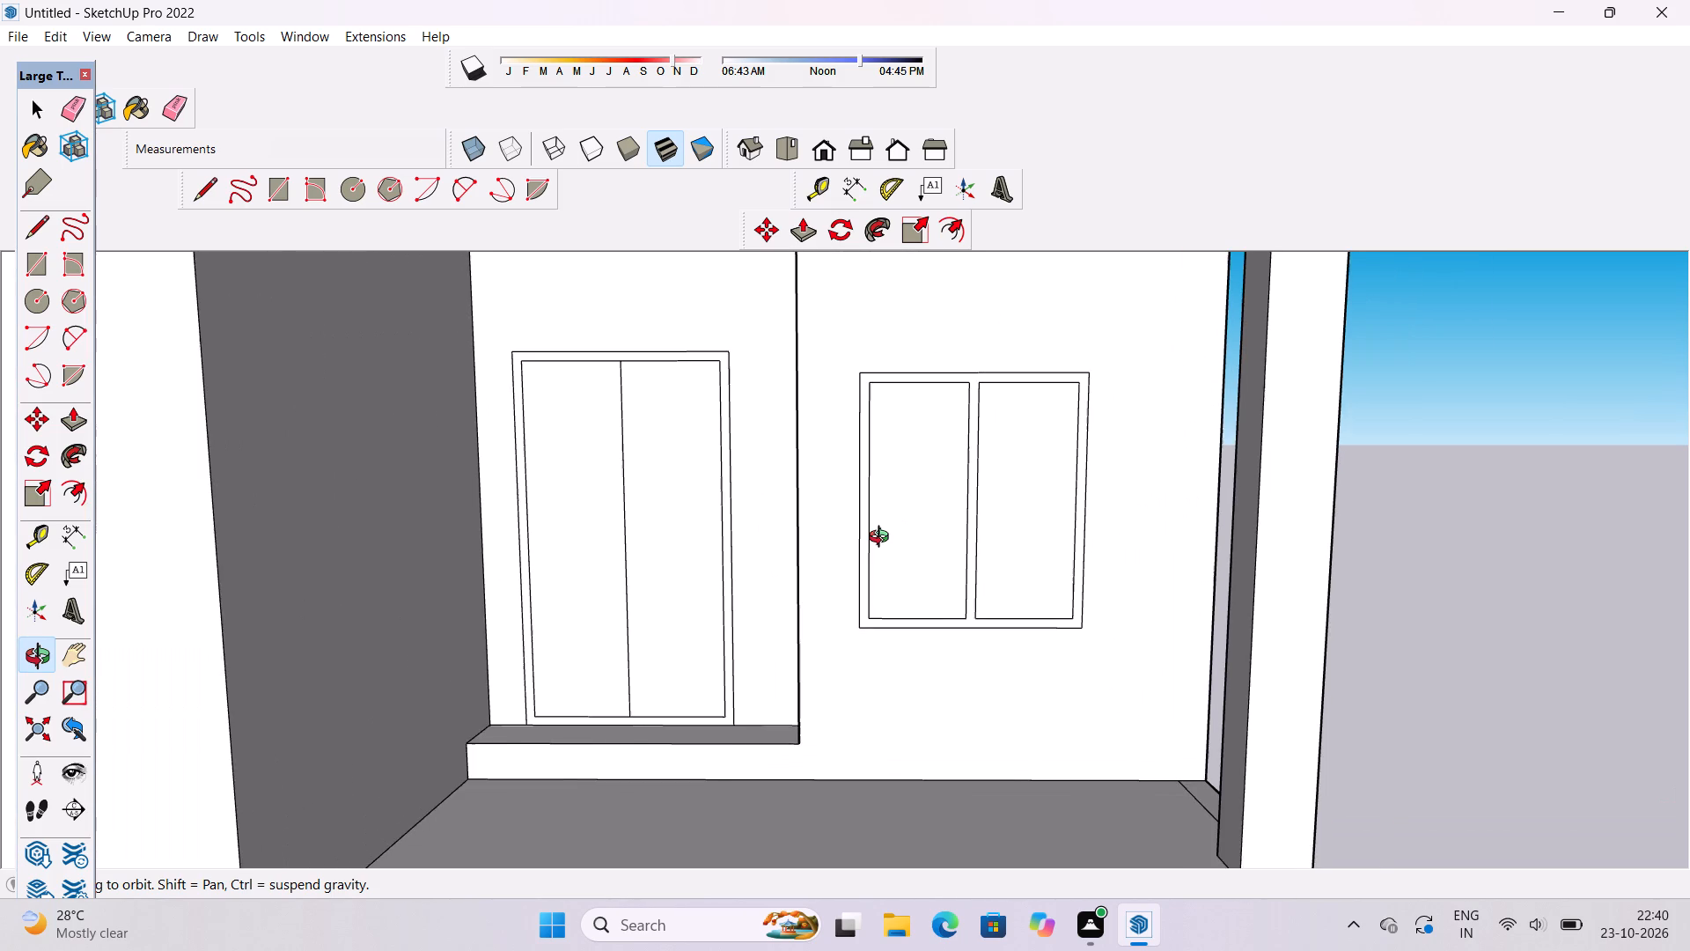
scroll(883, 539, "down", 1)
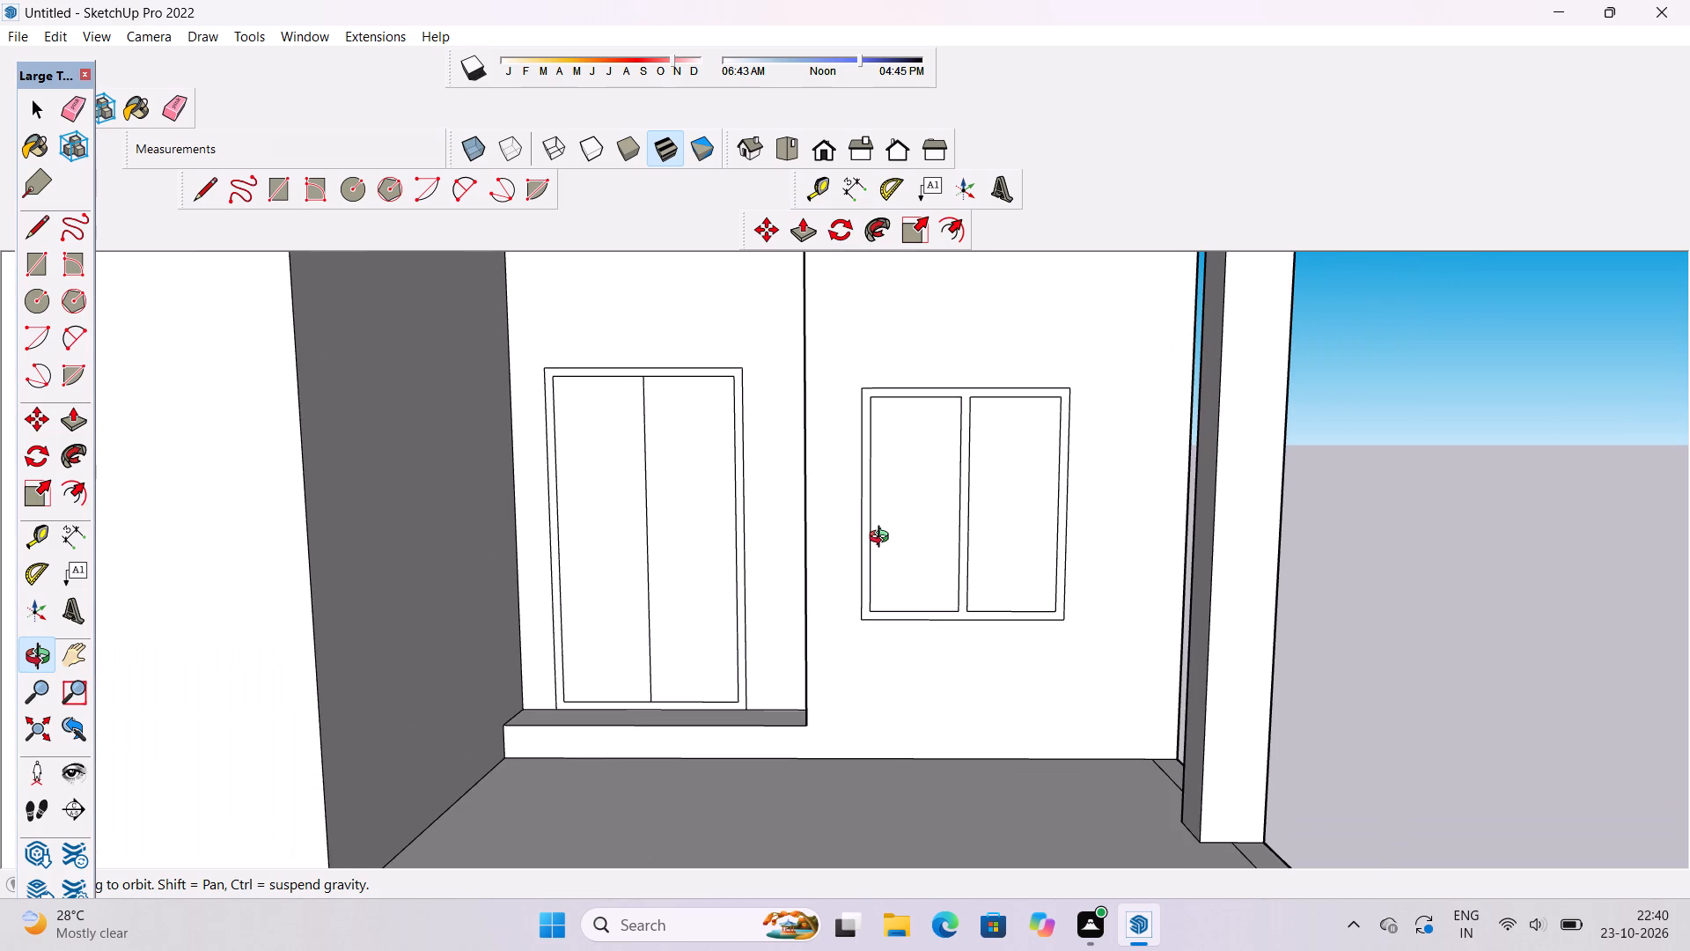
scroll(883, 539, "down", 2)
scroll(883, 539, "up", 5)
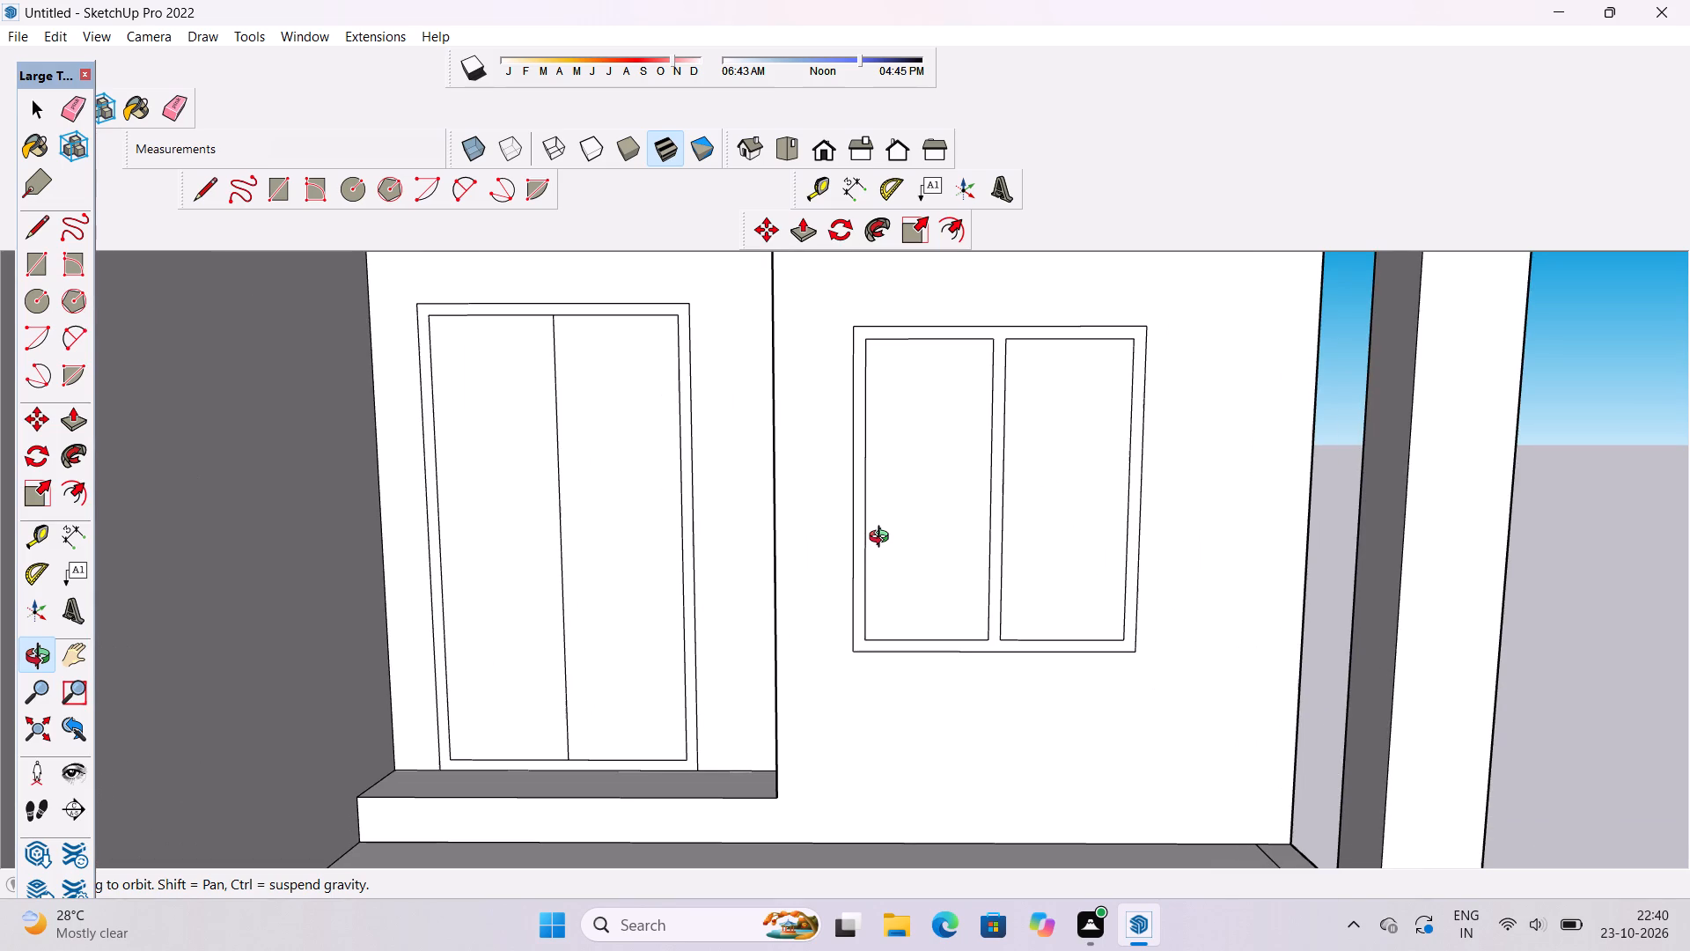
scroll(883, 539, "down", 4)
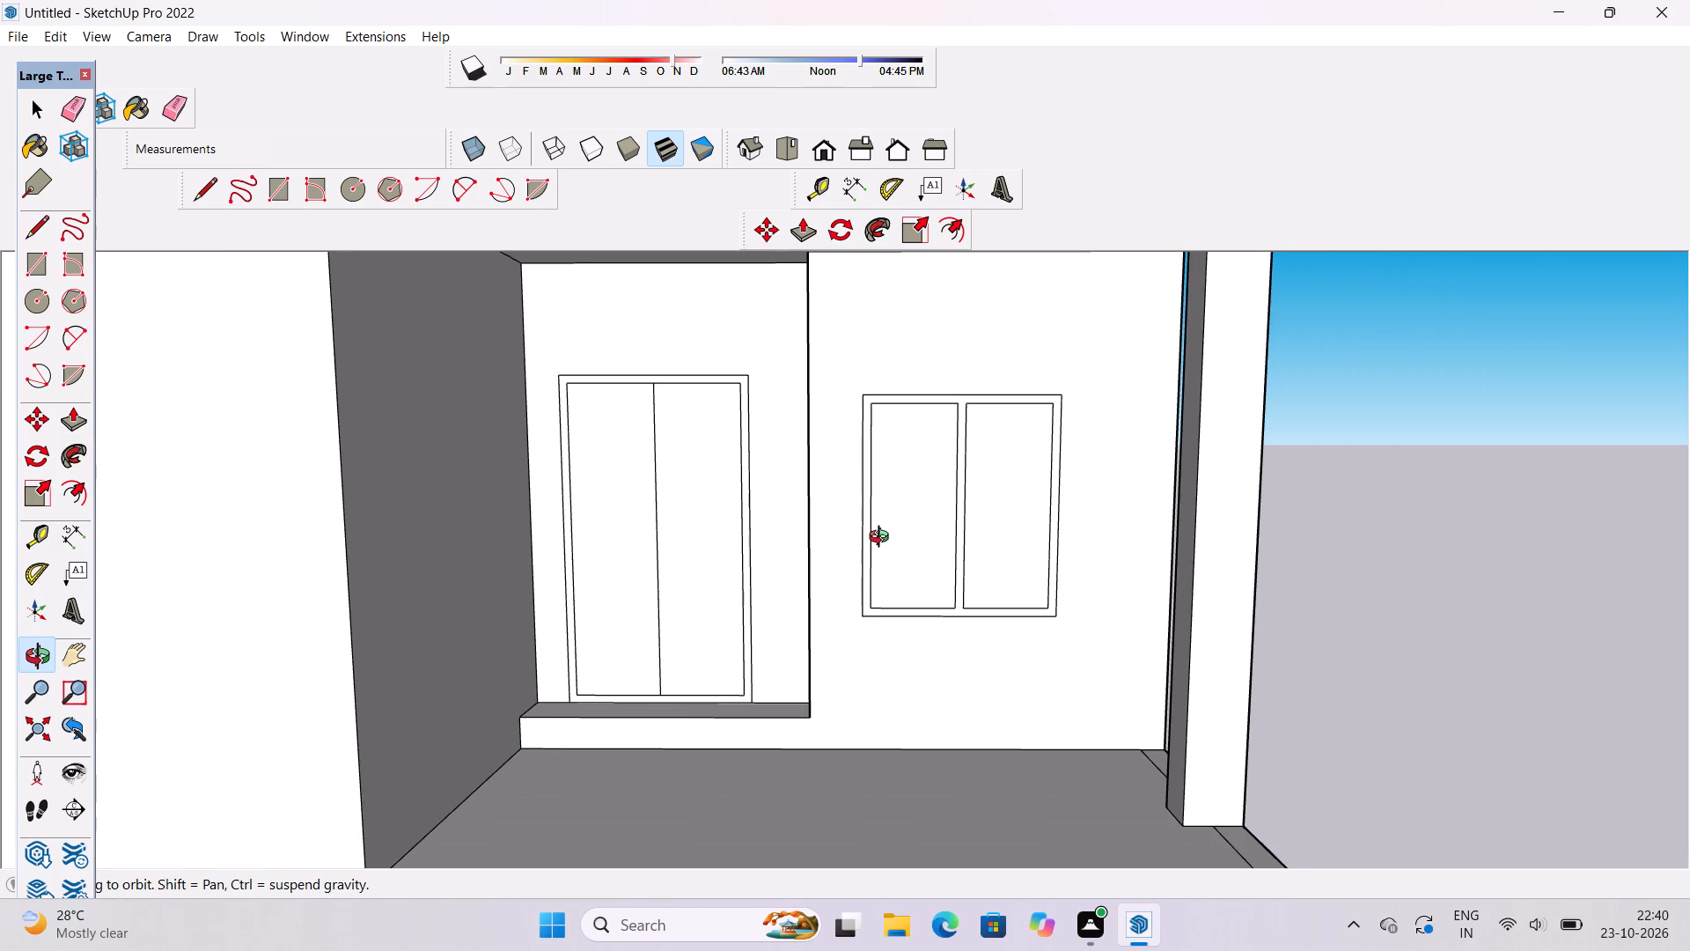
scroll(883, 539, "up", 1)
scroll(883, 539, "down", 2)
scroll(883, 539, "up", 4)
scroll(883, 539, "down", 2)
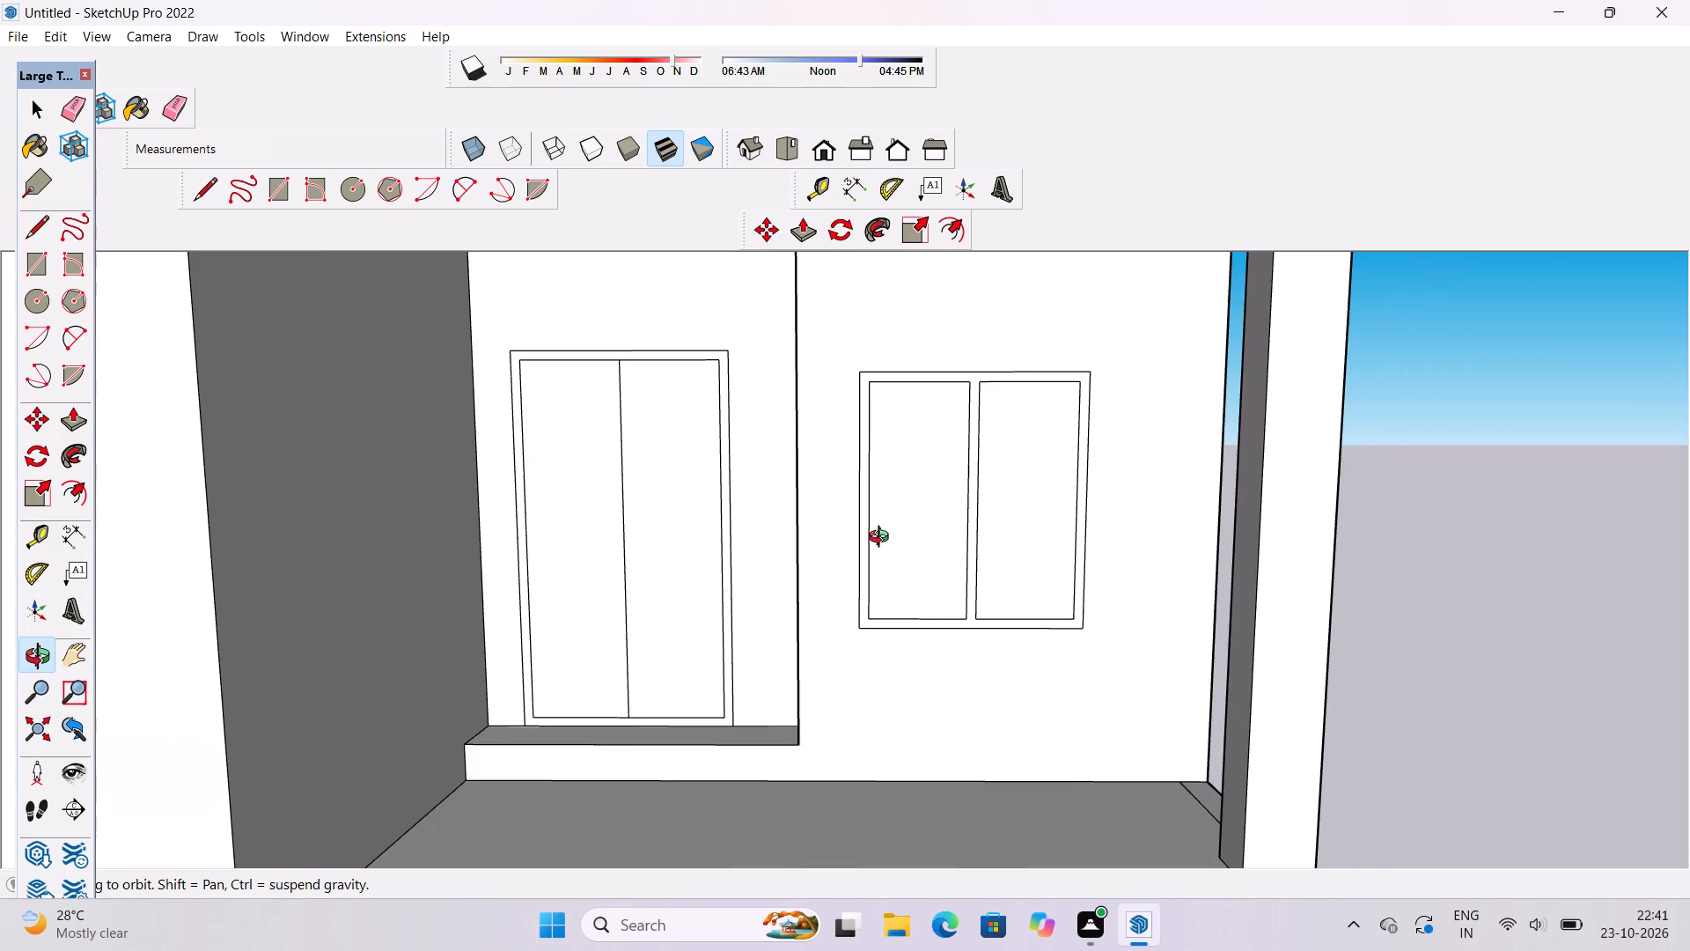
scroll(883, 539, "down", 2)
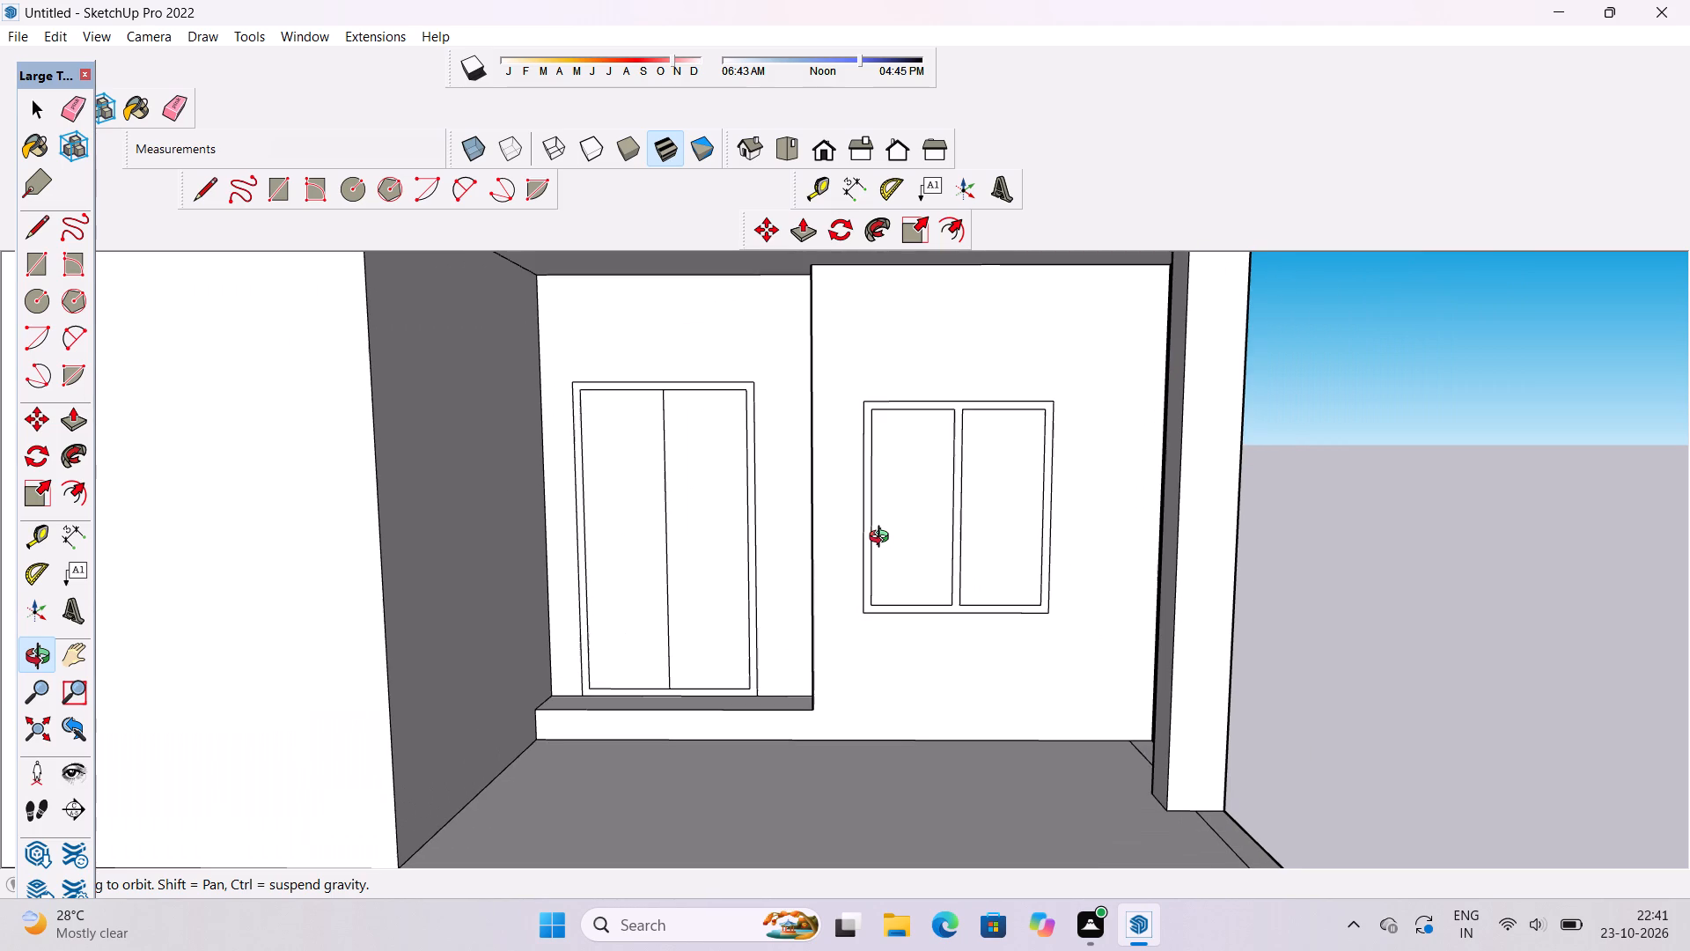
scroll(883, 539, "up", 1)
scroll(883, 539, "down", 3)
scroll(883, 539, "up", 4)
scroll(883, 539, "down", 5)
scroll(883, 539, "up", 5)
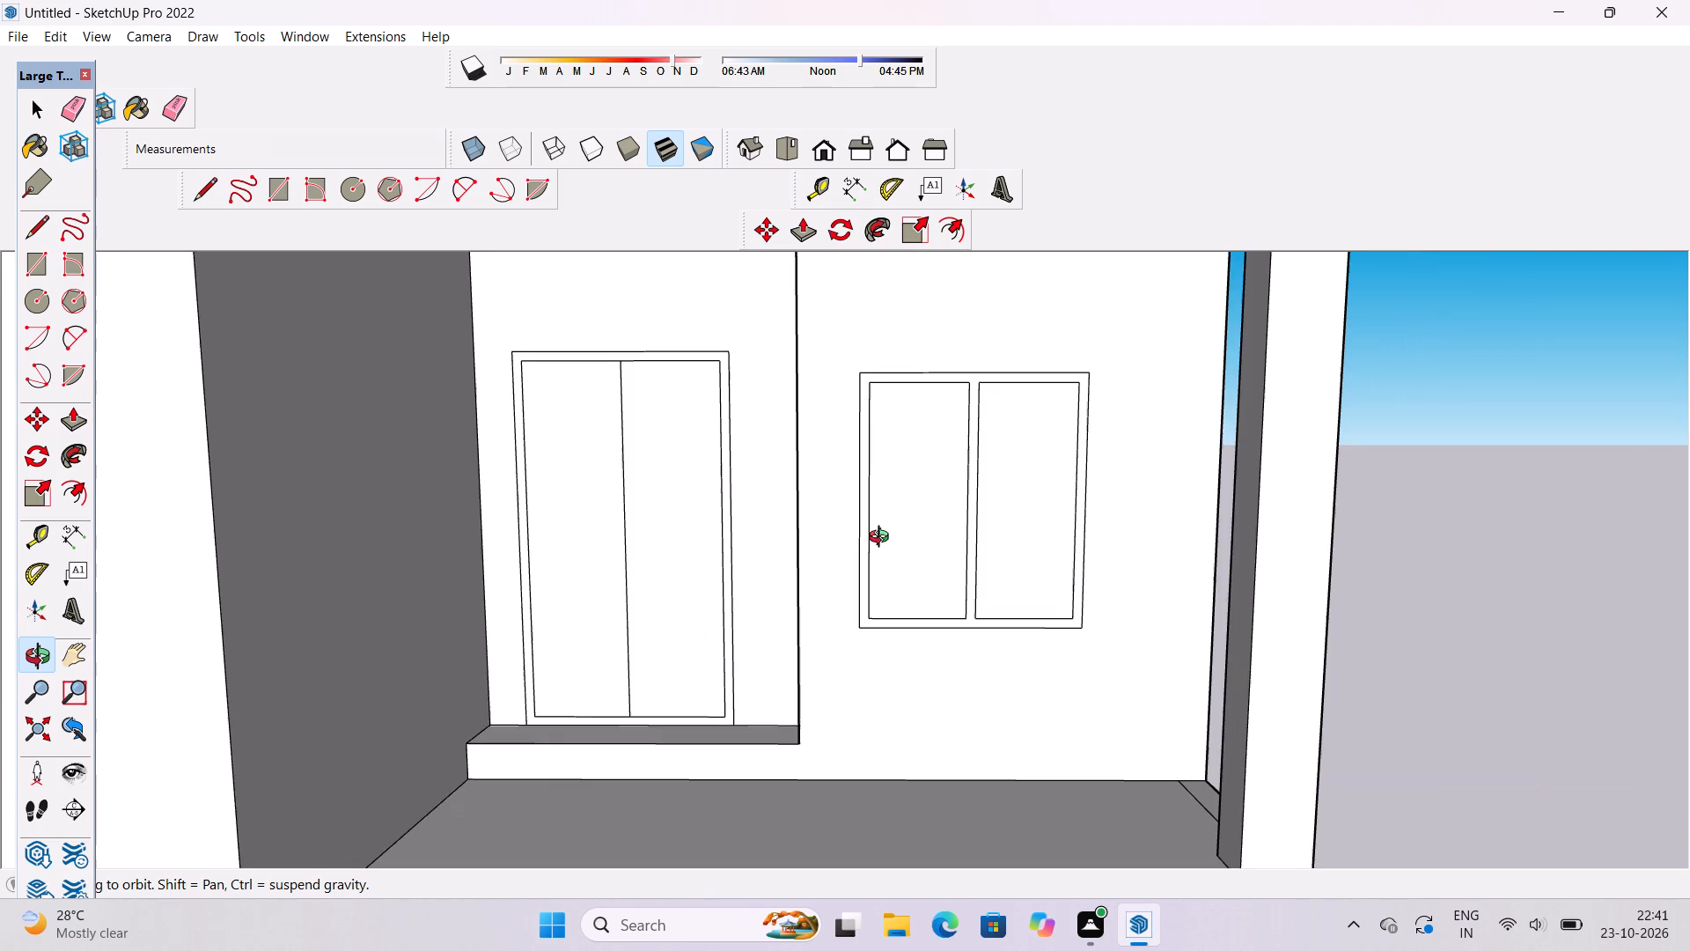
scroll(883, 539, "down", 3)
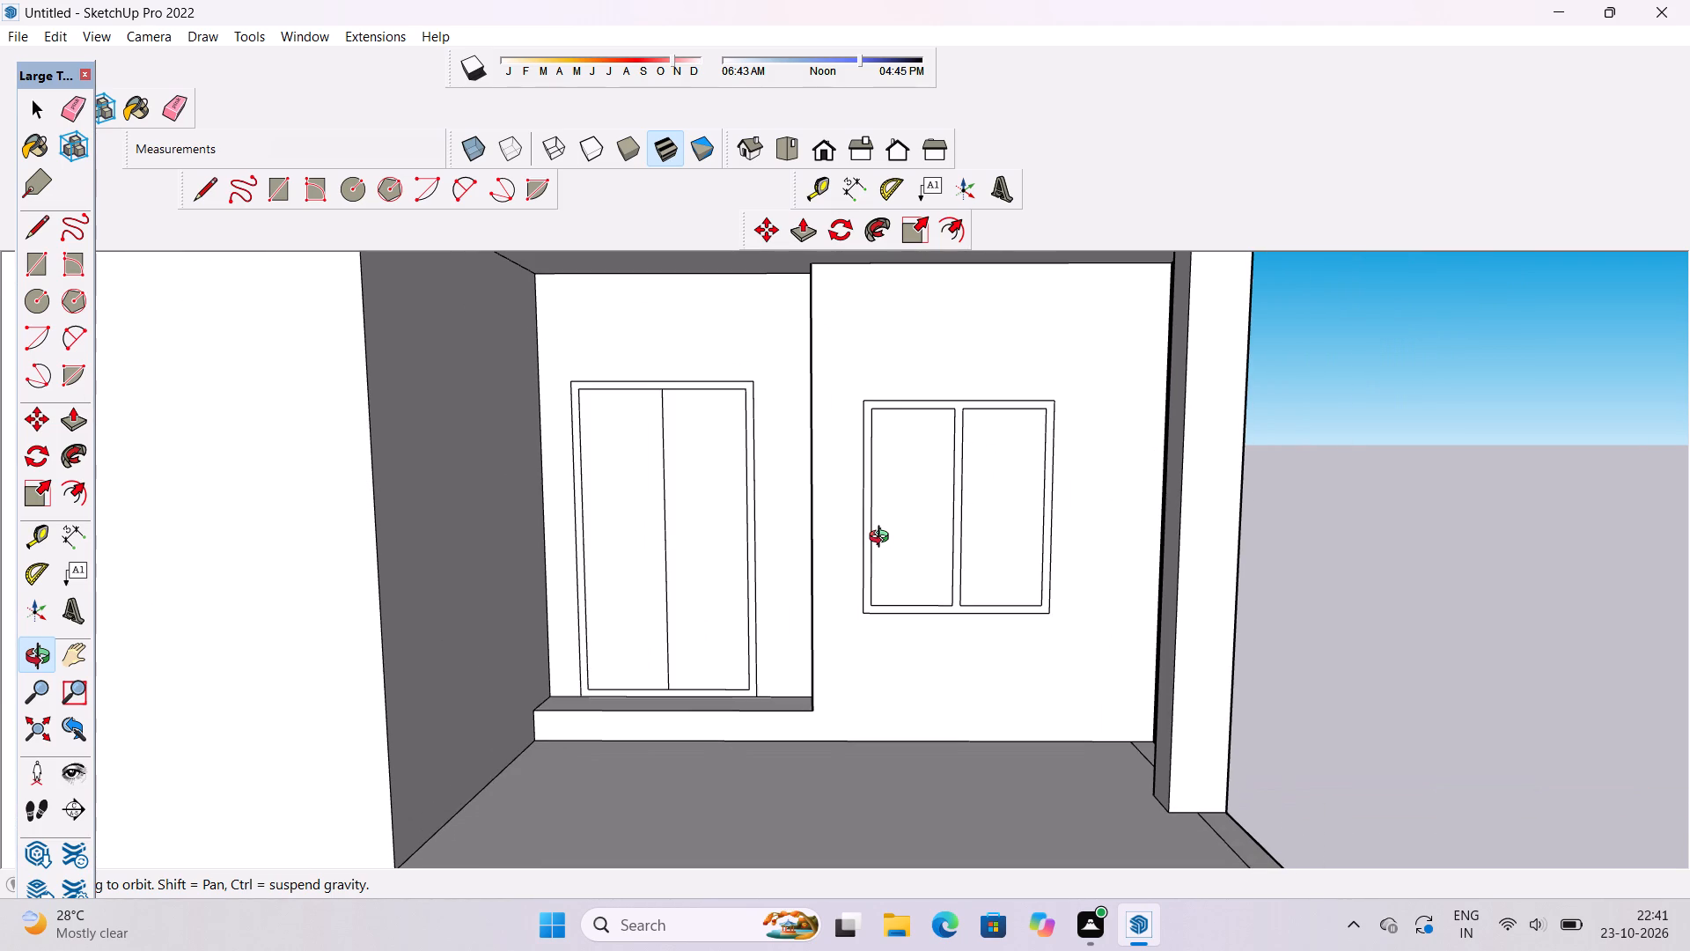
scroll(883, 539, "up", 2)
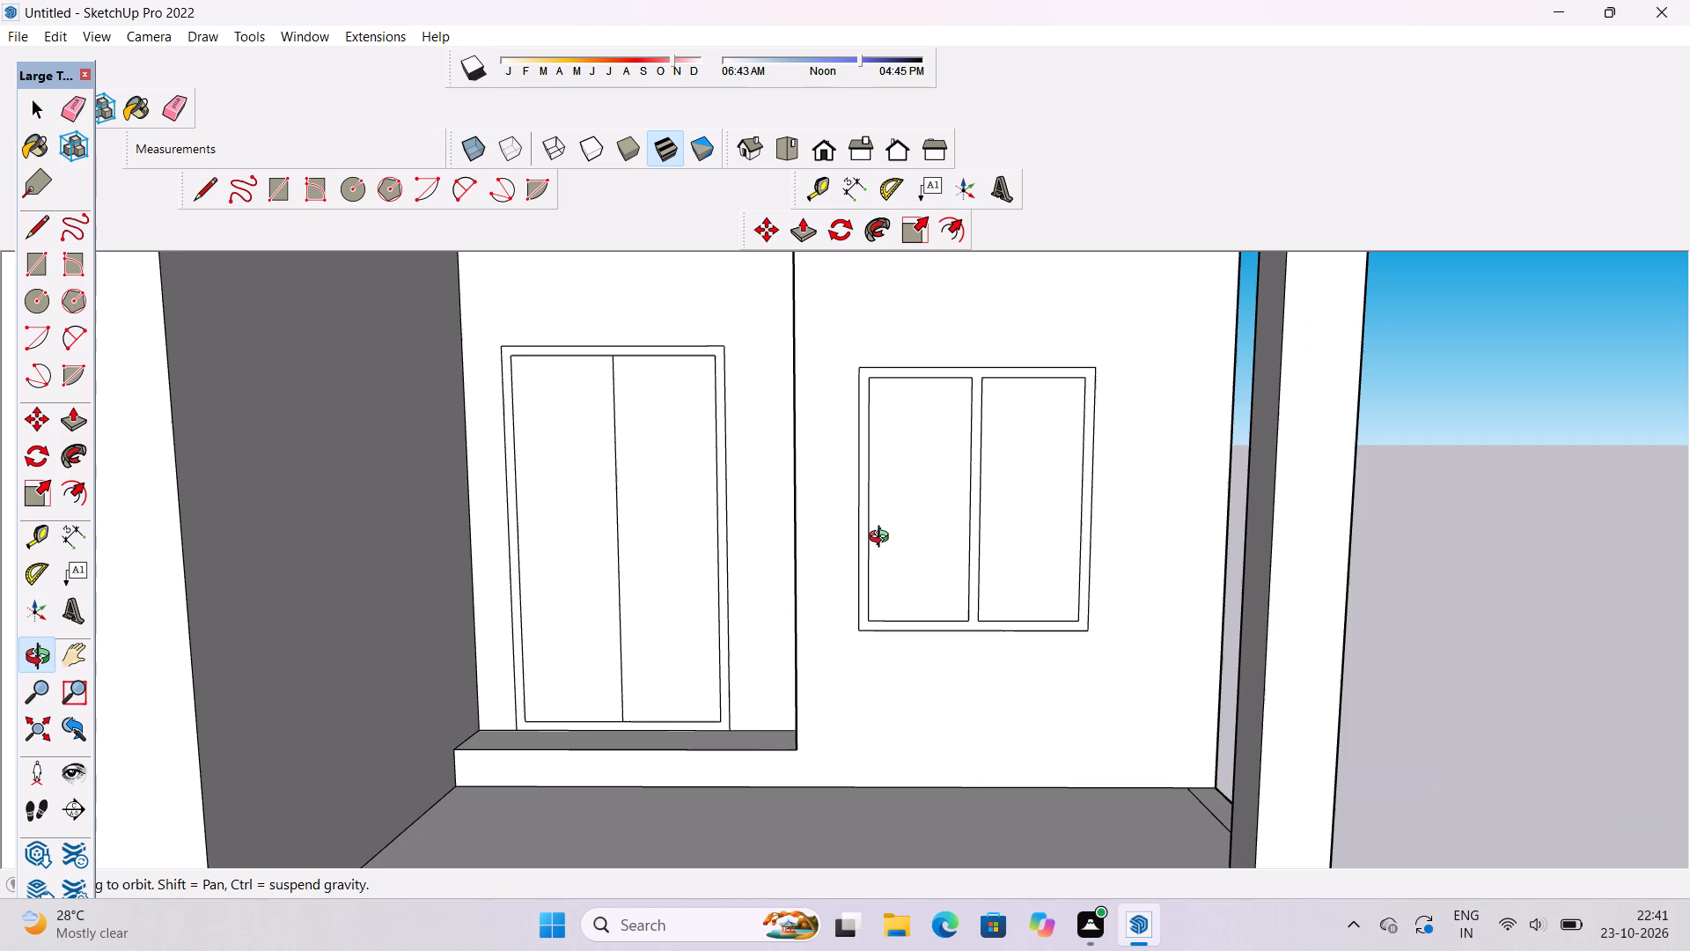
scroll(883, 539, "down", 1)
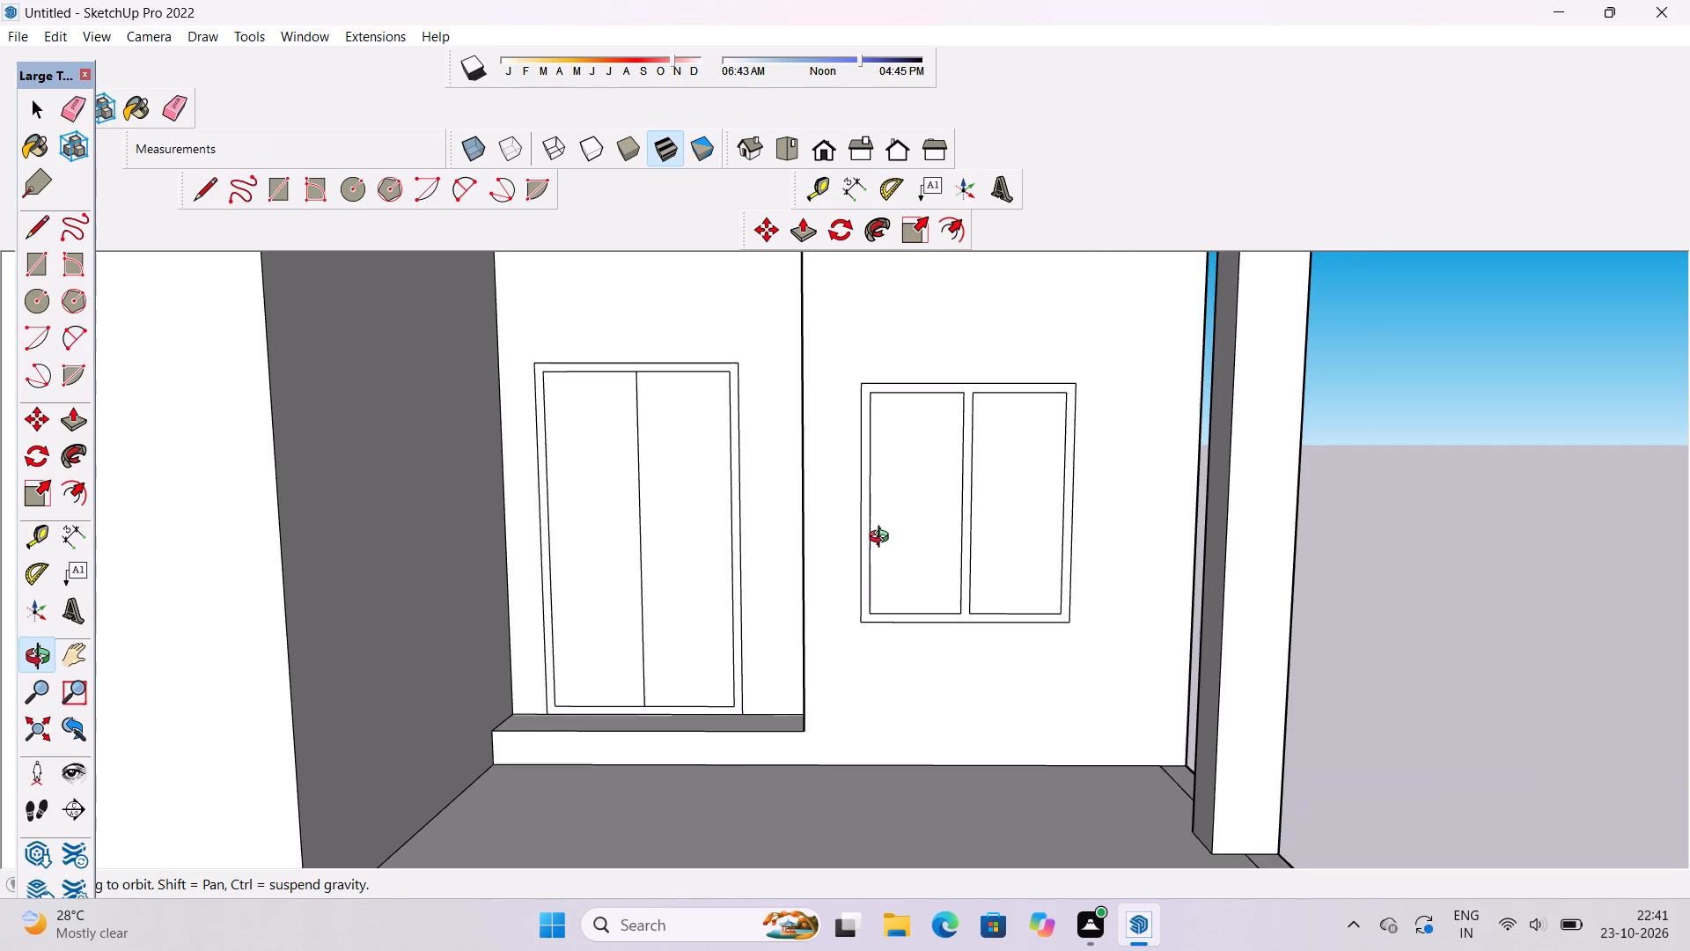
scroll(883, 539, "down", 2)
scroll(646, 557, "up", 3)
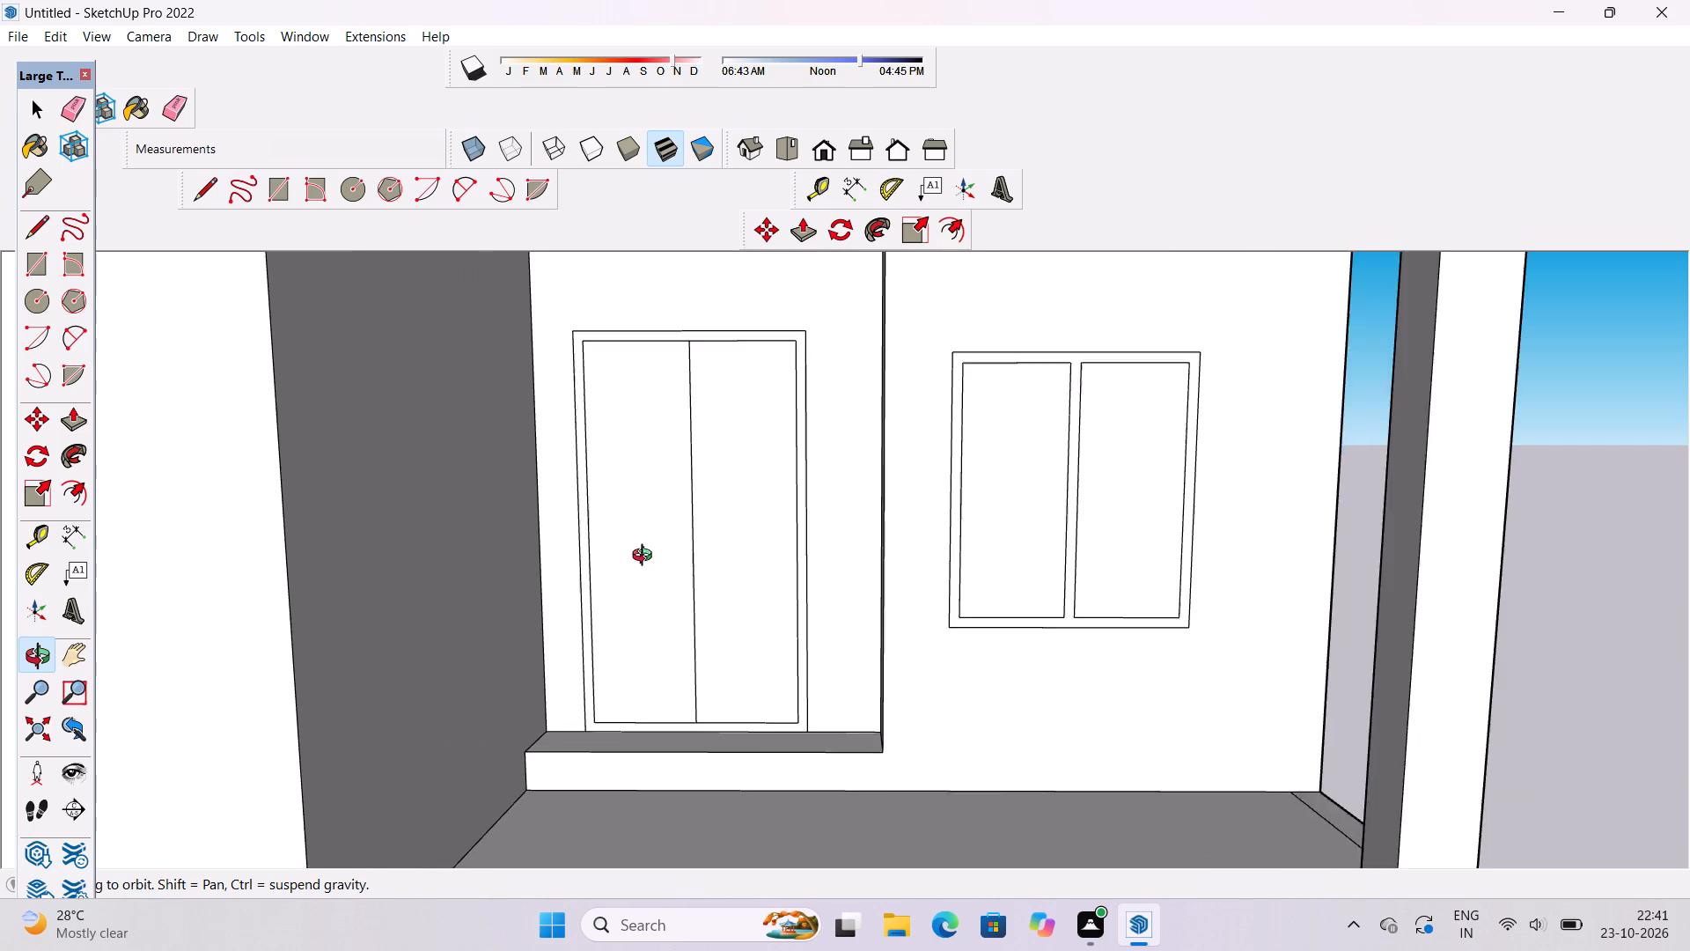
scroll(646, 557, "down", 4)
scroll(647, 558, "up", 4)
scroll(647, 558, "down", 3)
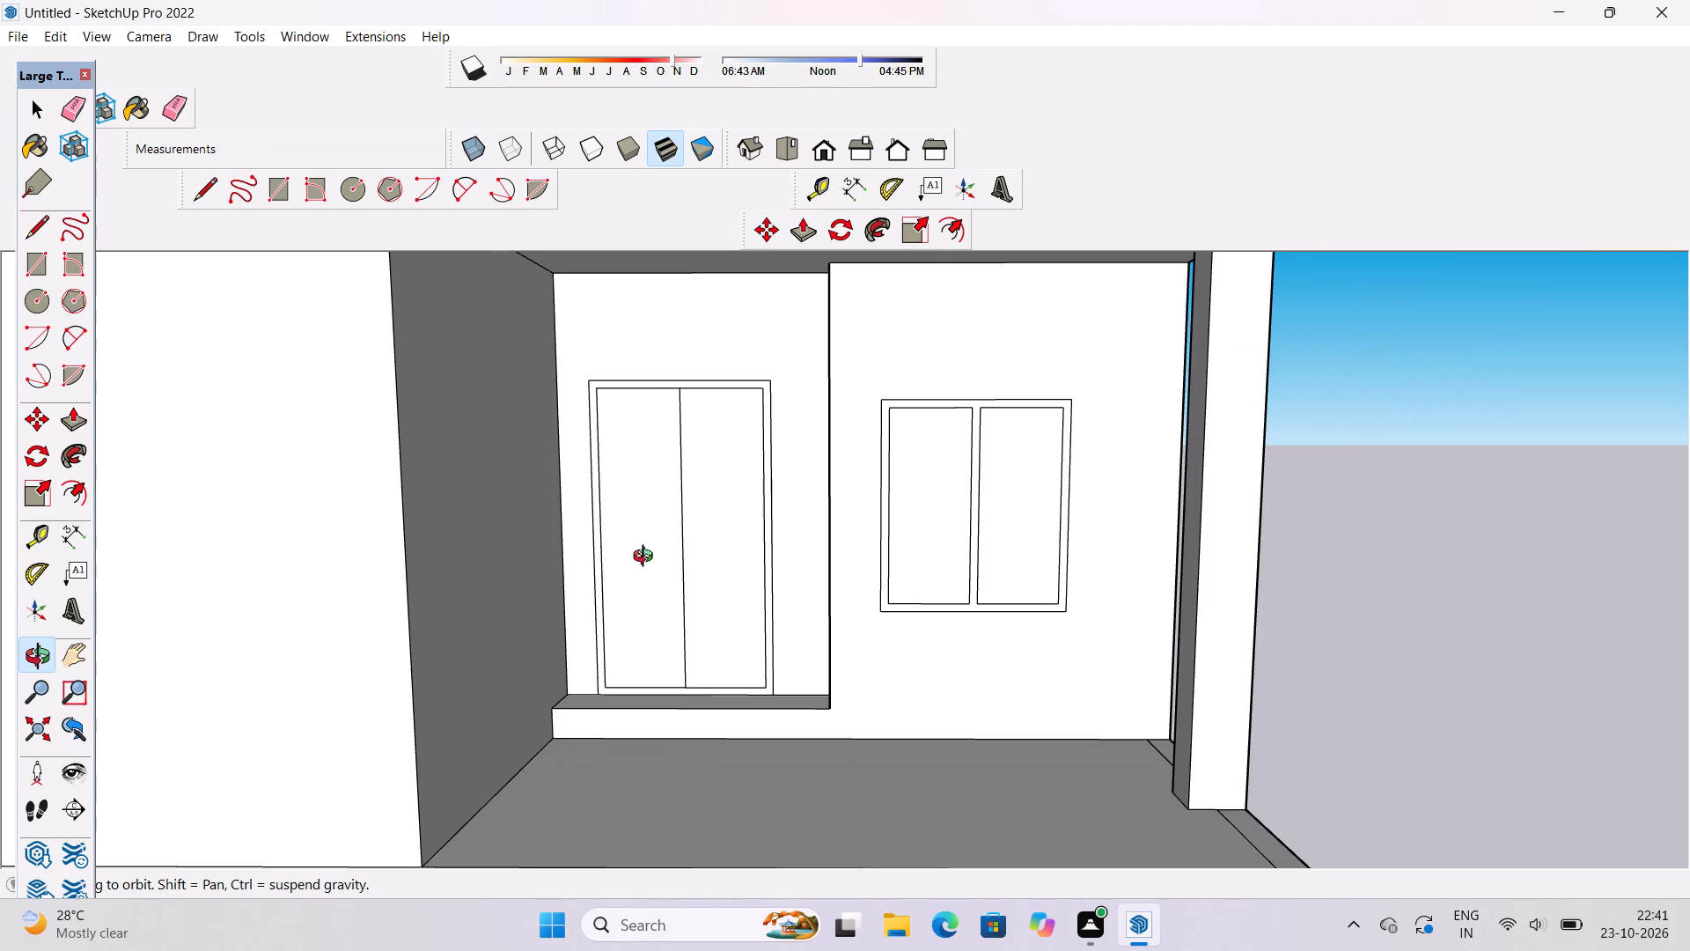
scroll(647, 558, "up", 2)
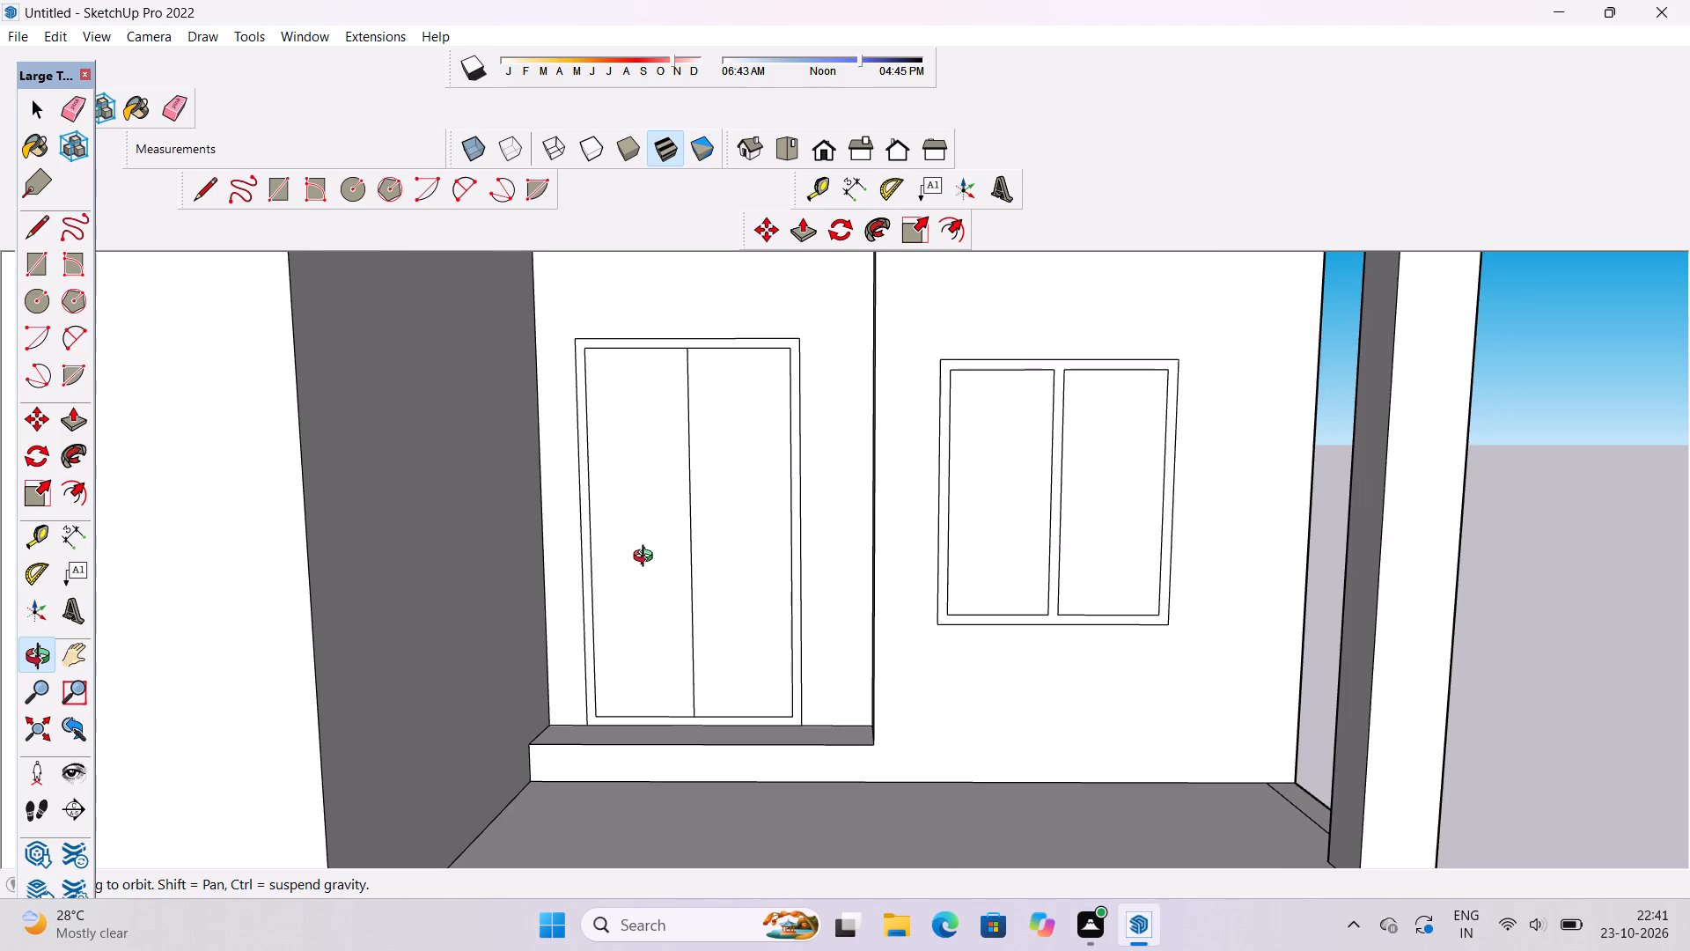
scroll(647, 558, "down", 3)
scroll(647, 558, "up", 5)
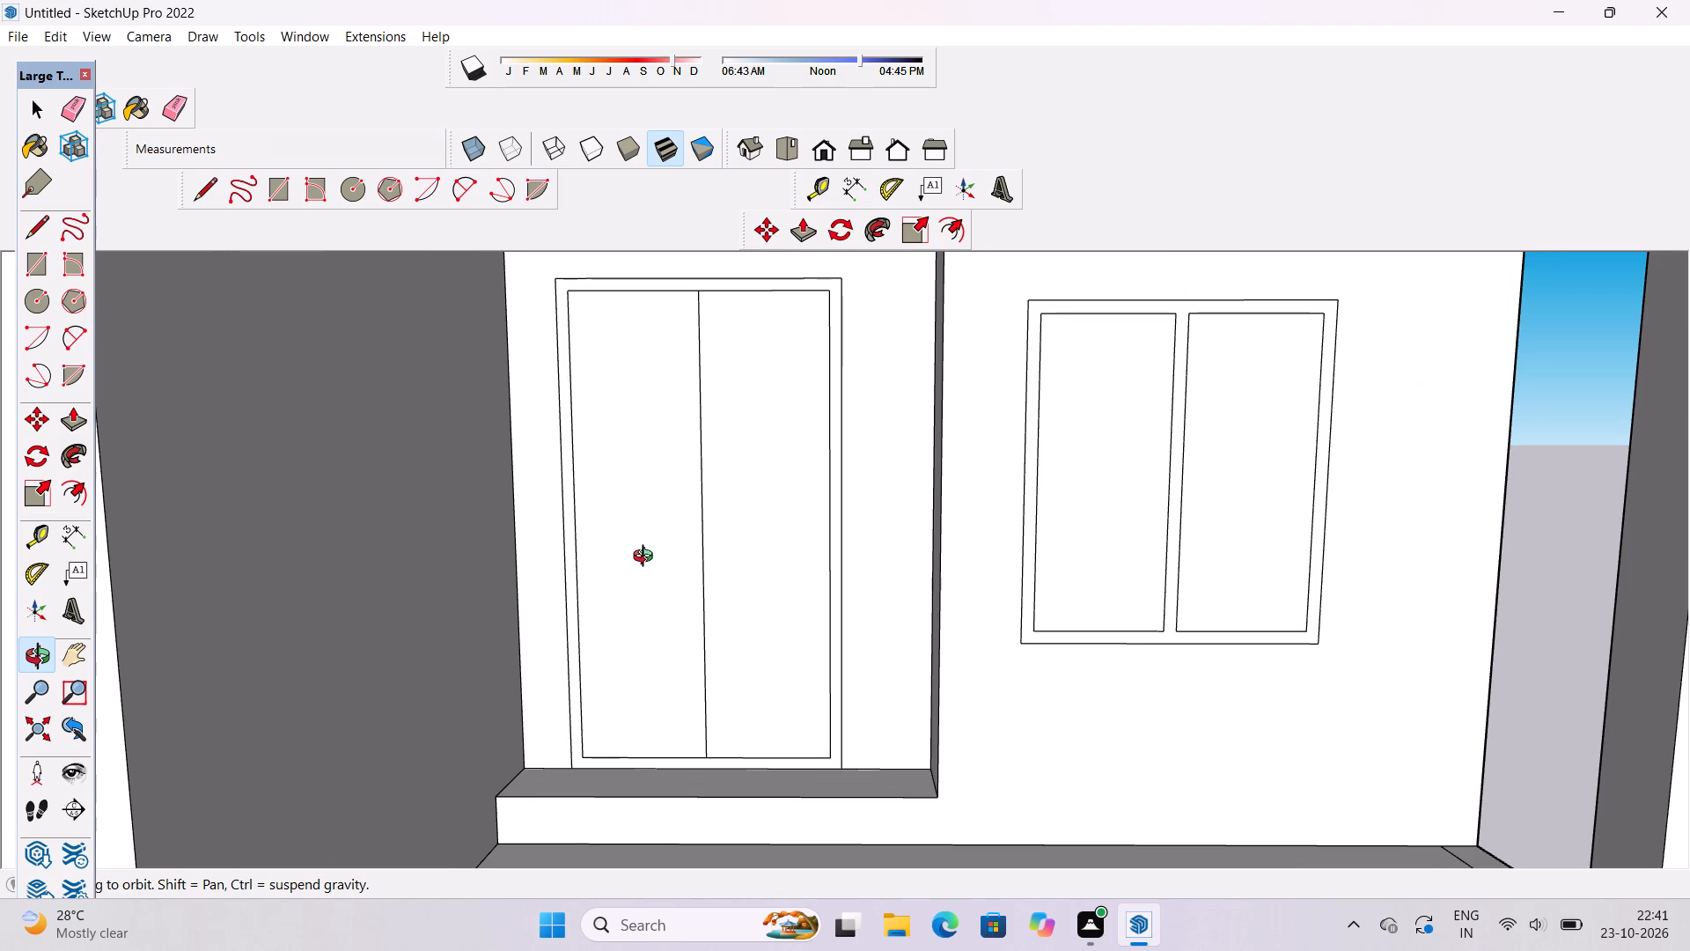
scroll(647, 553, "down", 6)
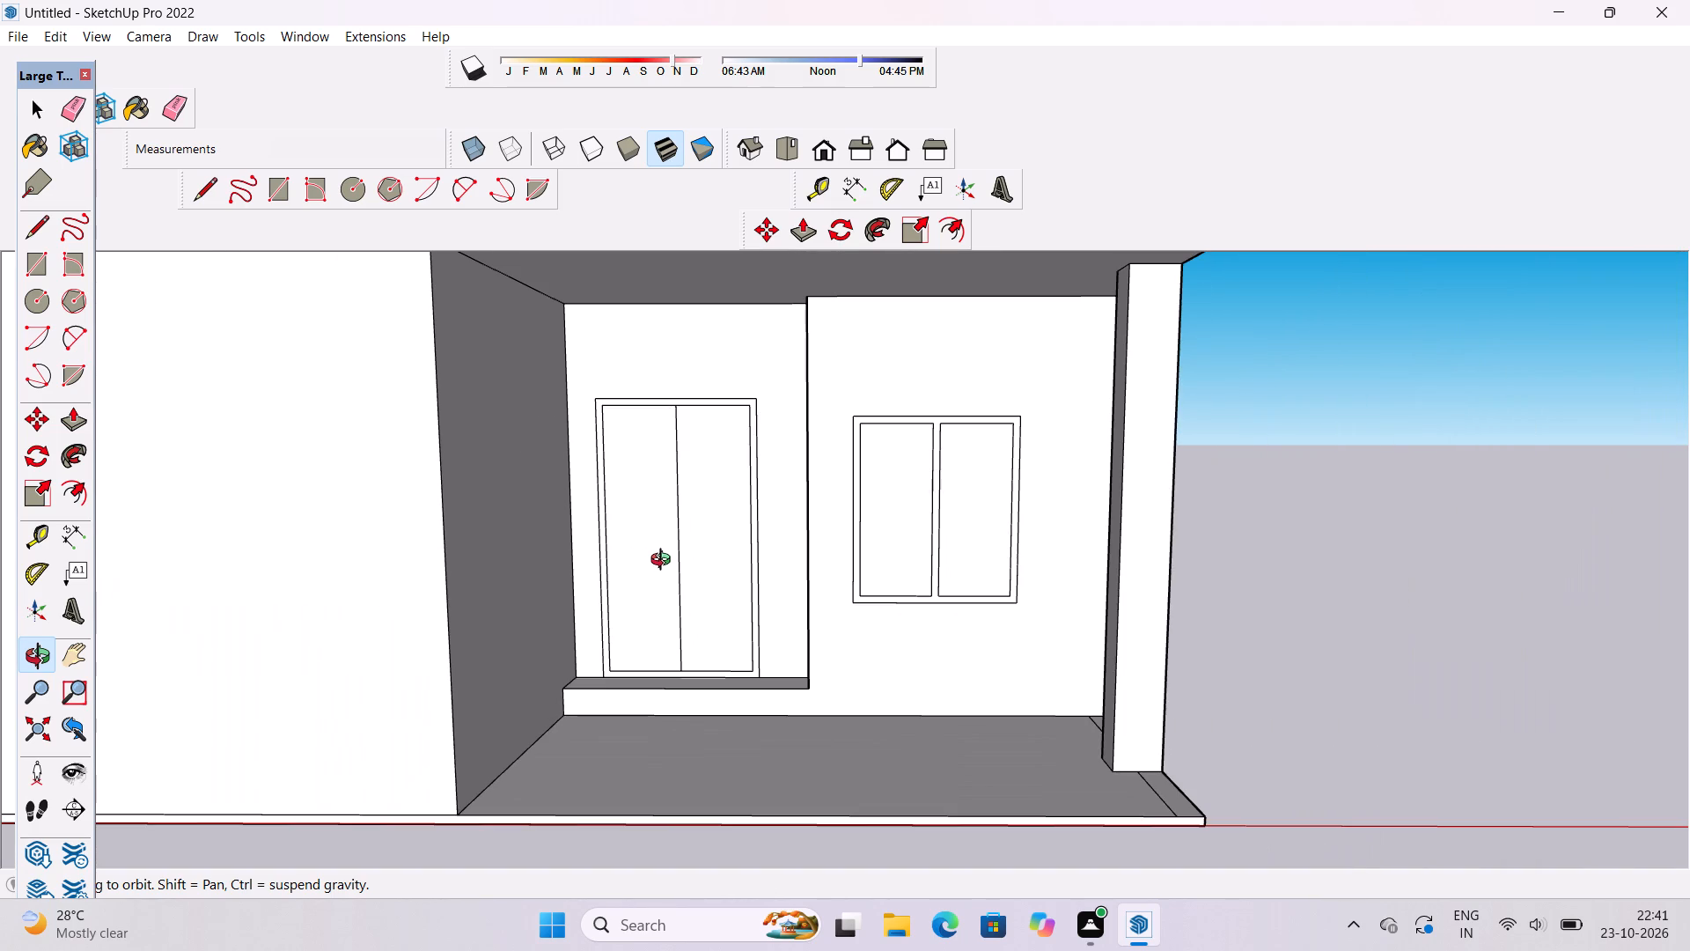
Examine the ground-floor porch with its double door and two-pane window, both from a distance and close up.
scroll(665, 562, "down", 5)
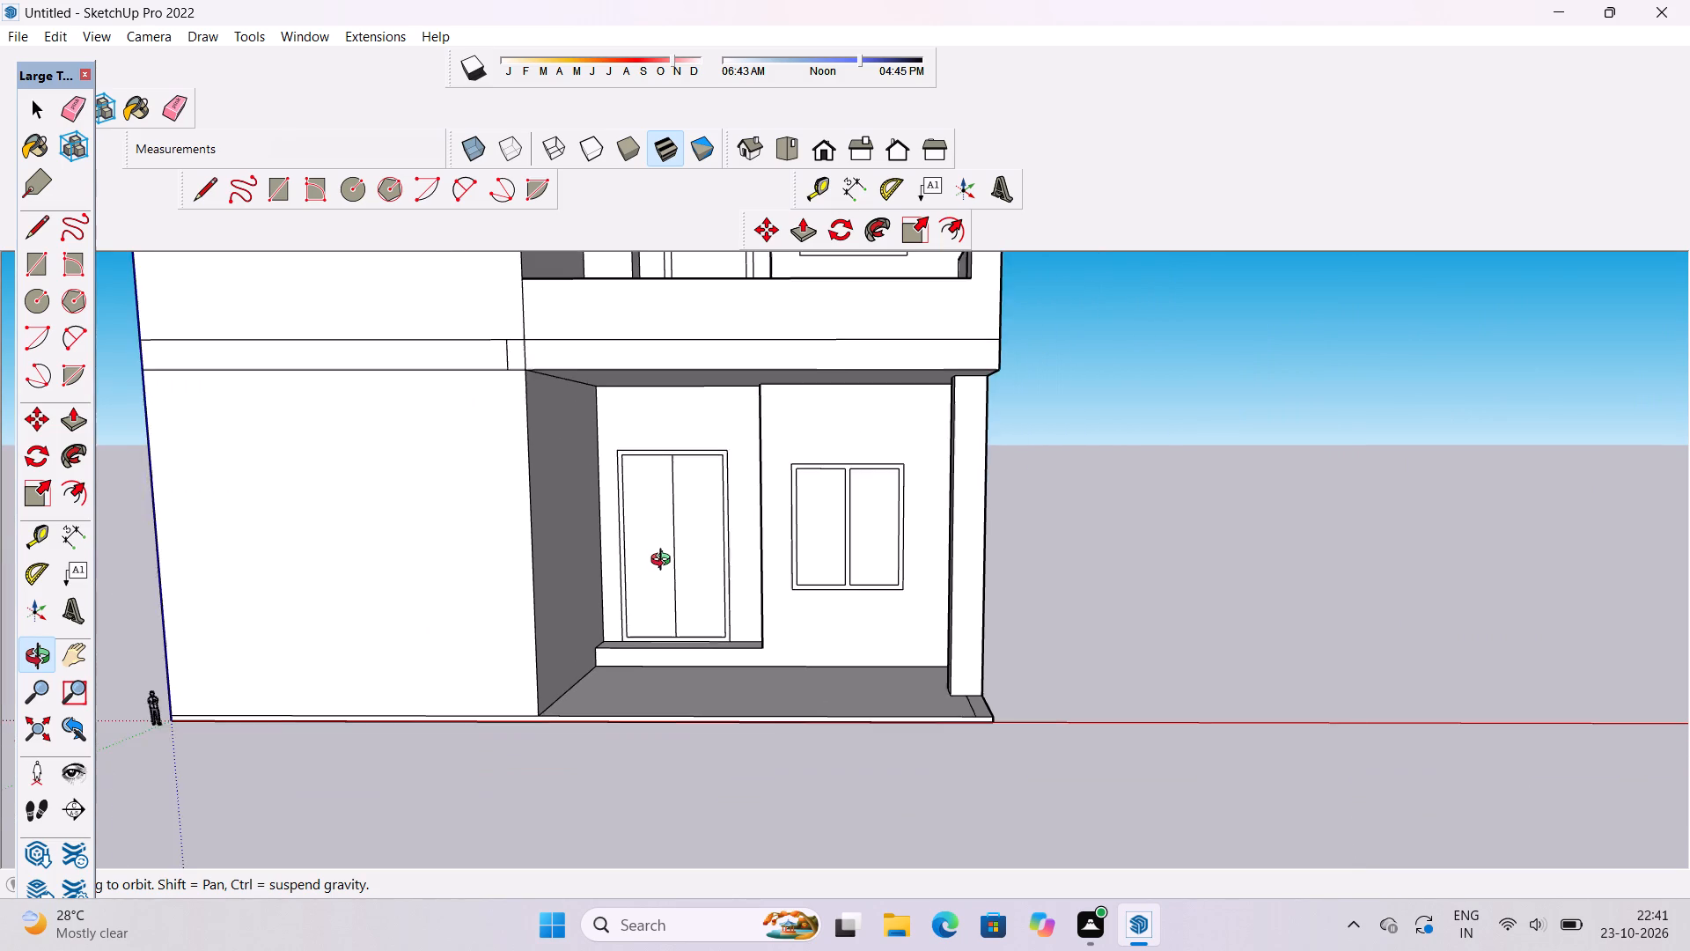
left_click_drag(665, 562, 712, 593, "shift")
left_click(719, 586, "shift")
scroll(724, 586, "up", 4)
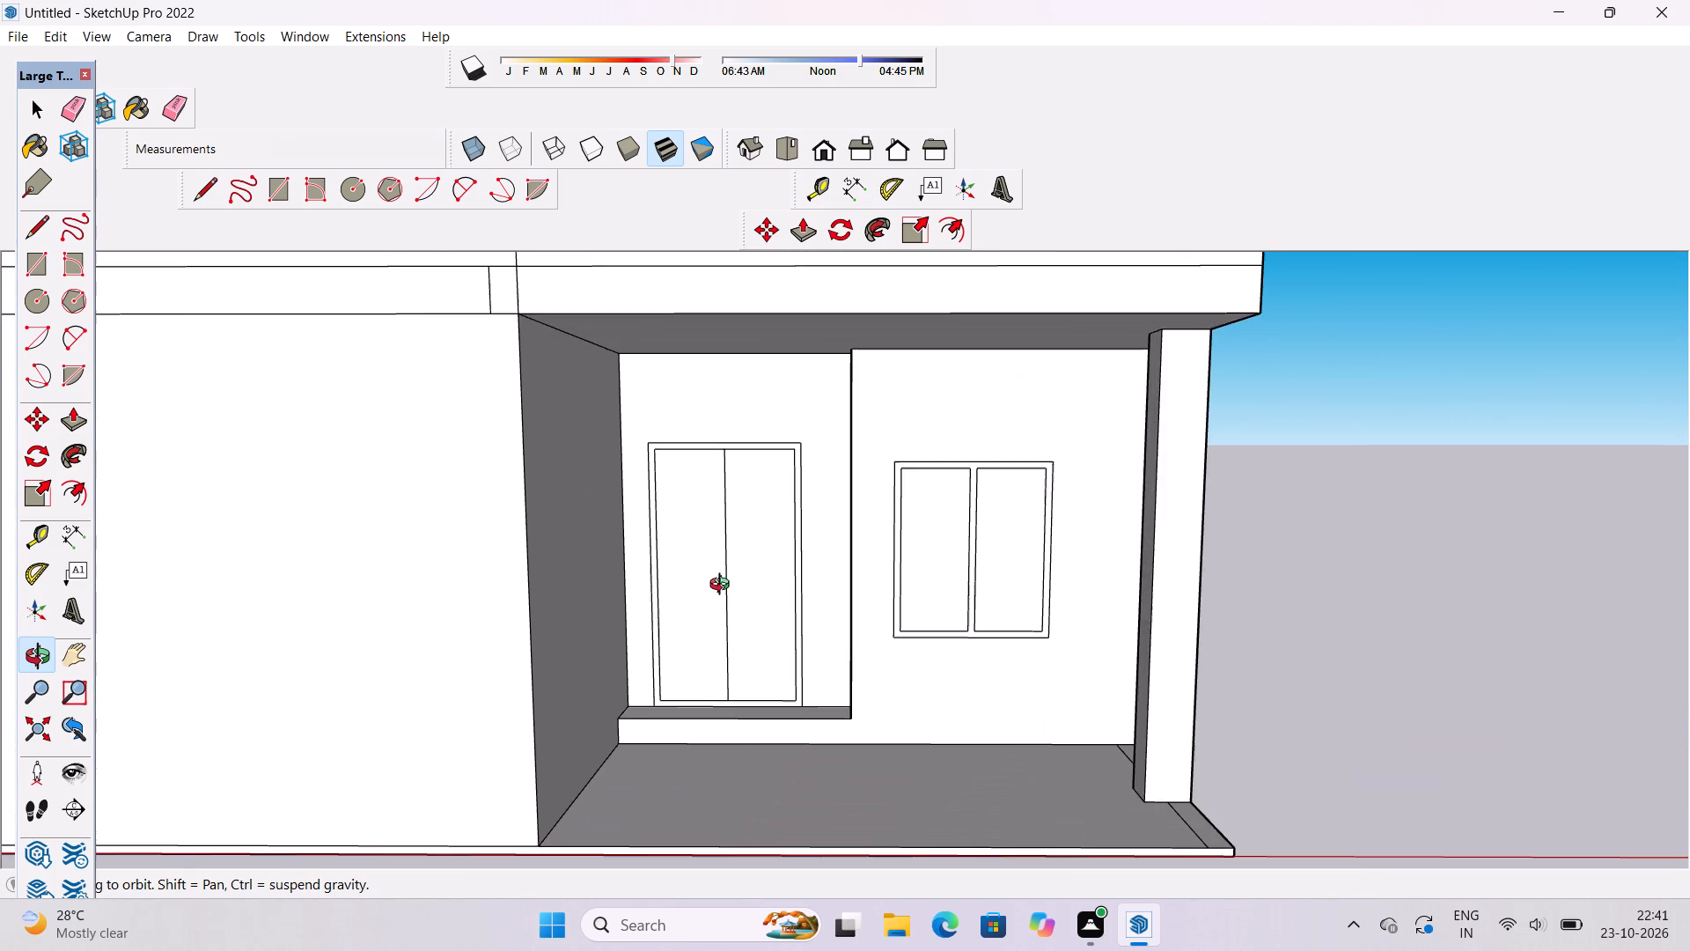
scroll(754, 557, "down", 6)
left_click_drag(765, 547, 782, 636, "shift")
scroll(783, 669, "up", 9)
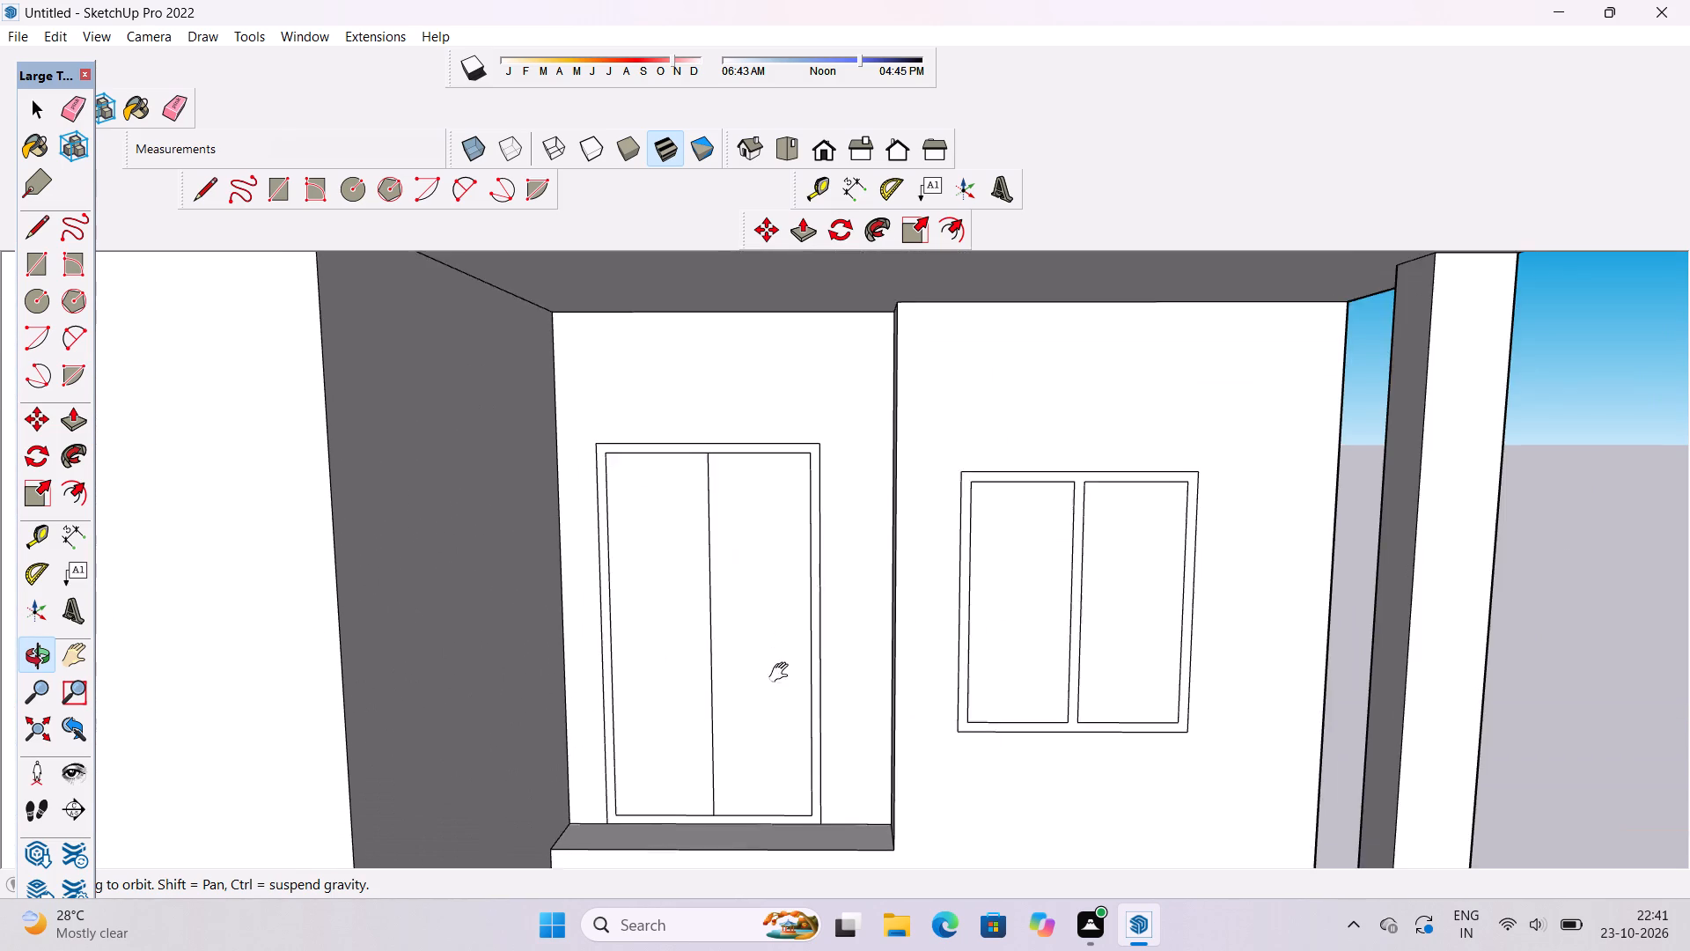
left_click_drag(782, 674, 776, 599, "shift")
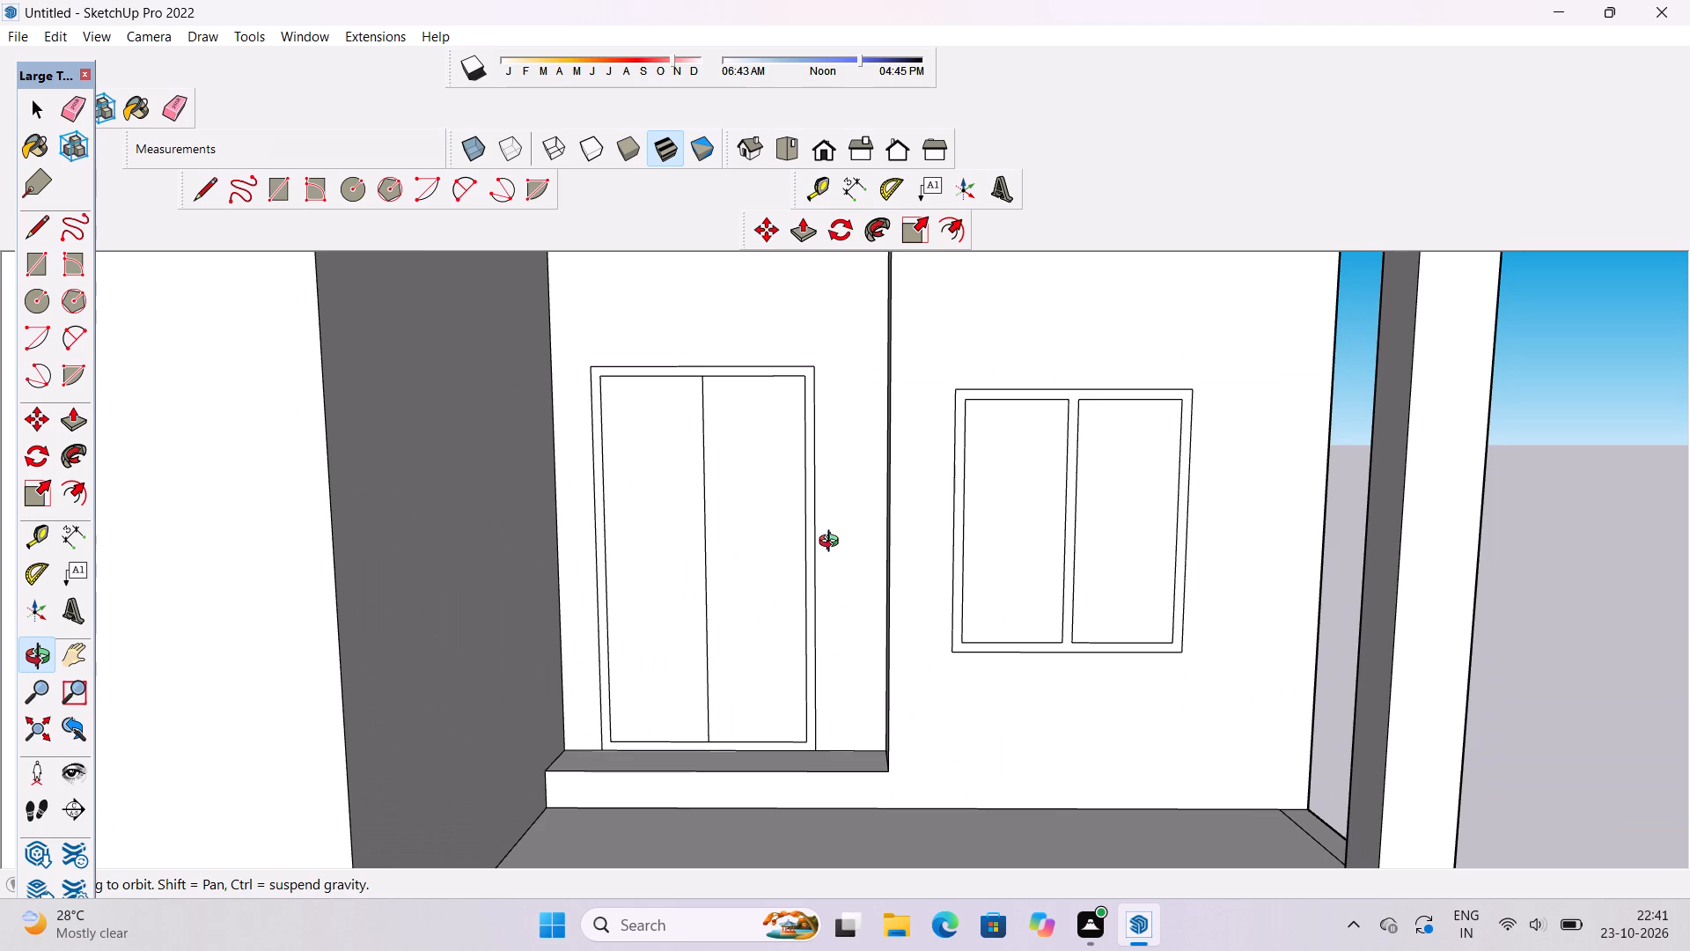
scroll(833, 544, "up", 1)
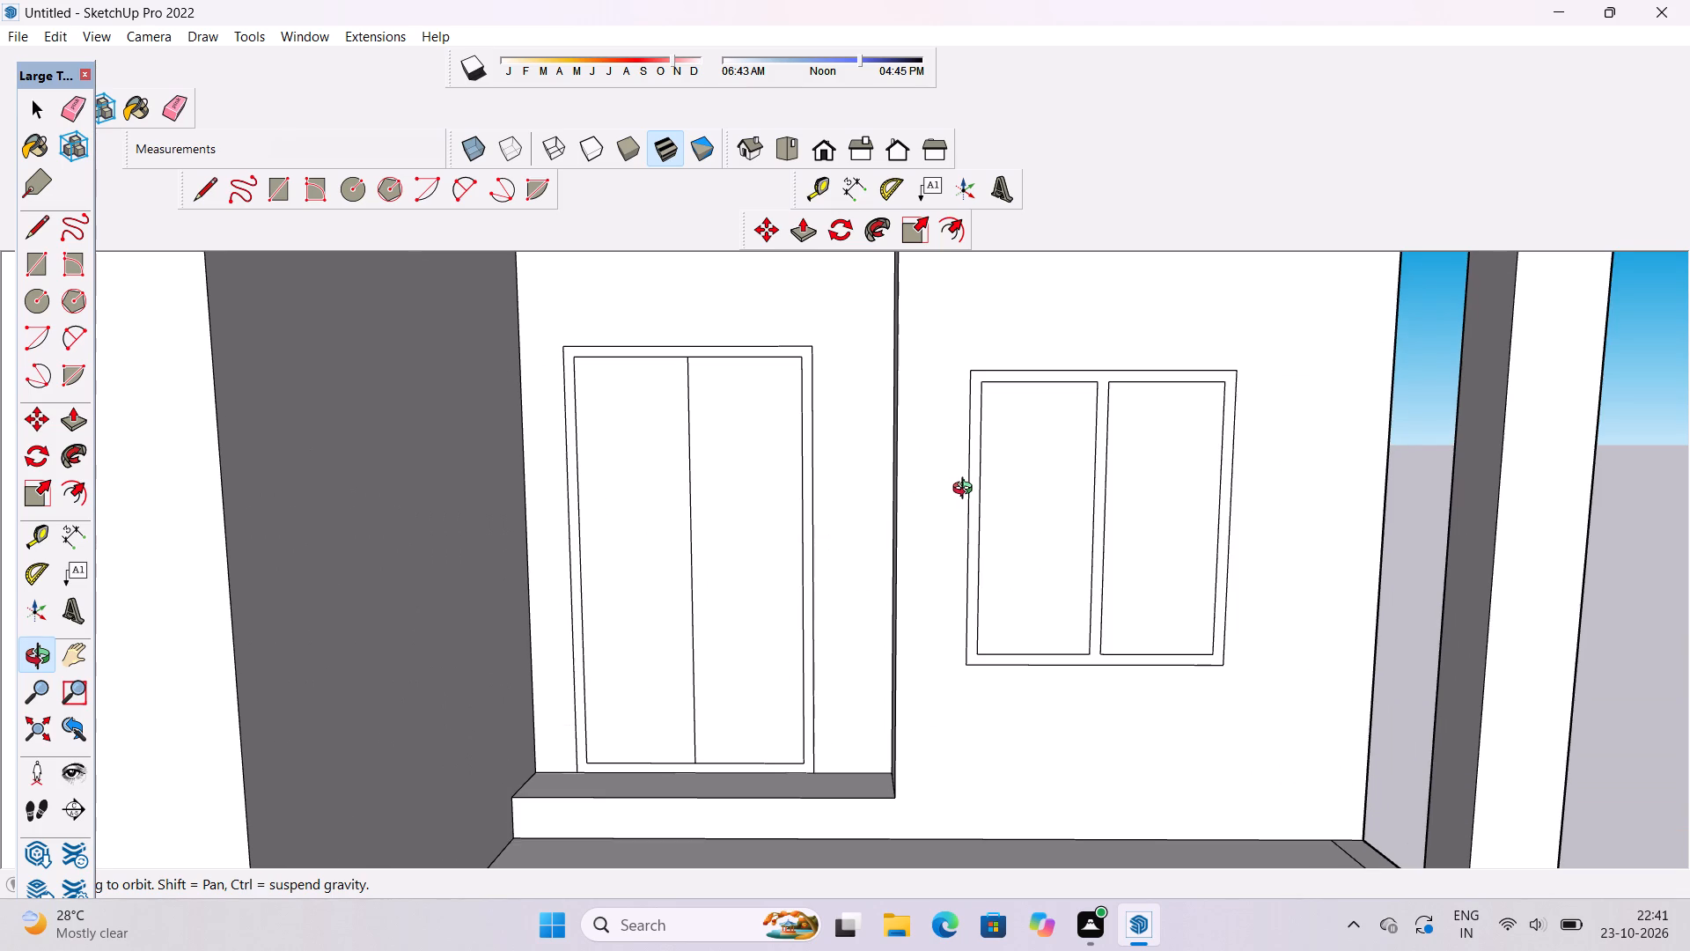
scroll(967, 492, "down", 9)
left_click_drag(843, 567, 844, 586, "shift")
scroll(846, 585, "up", 1, "shift")
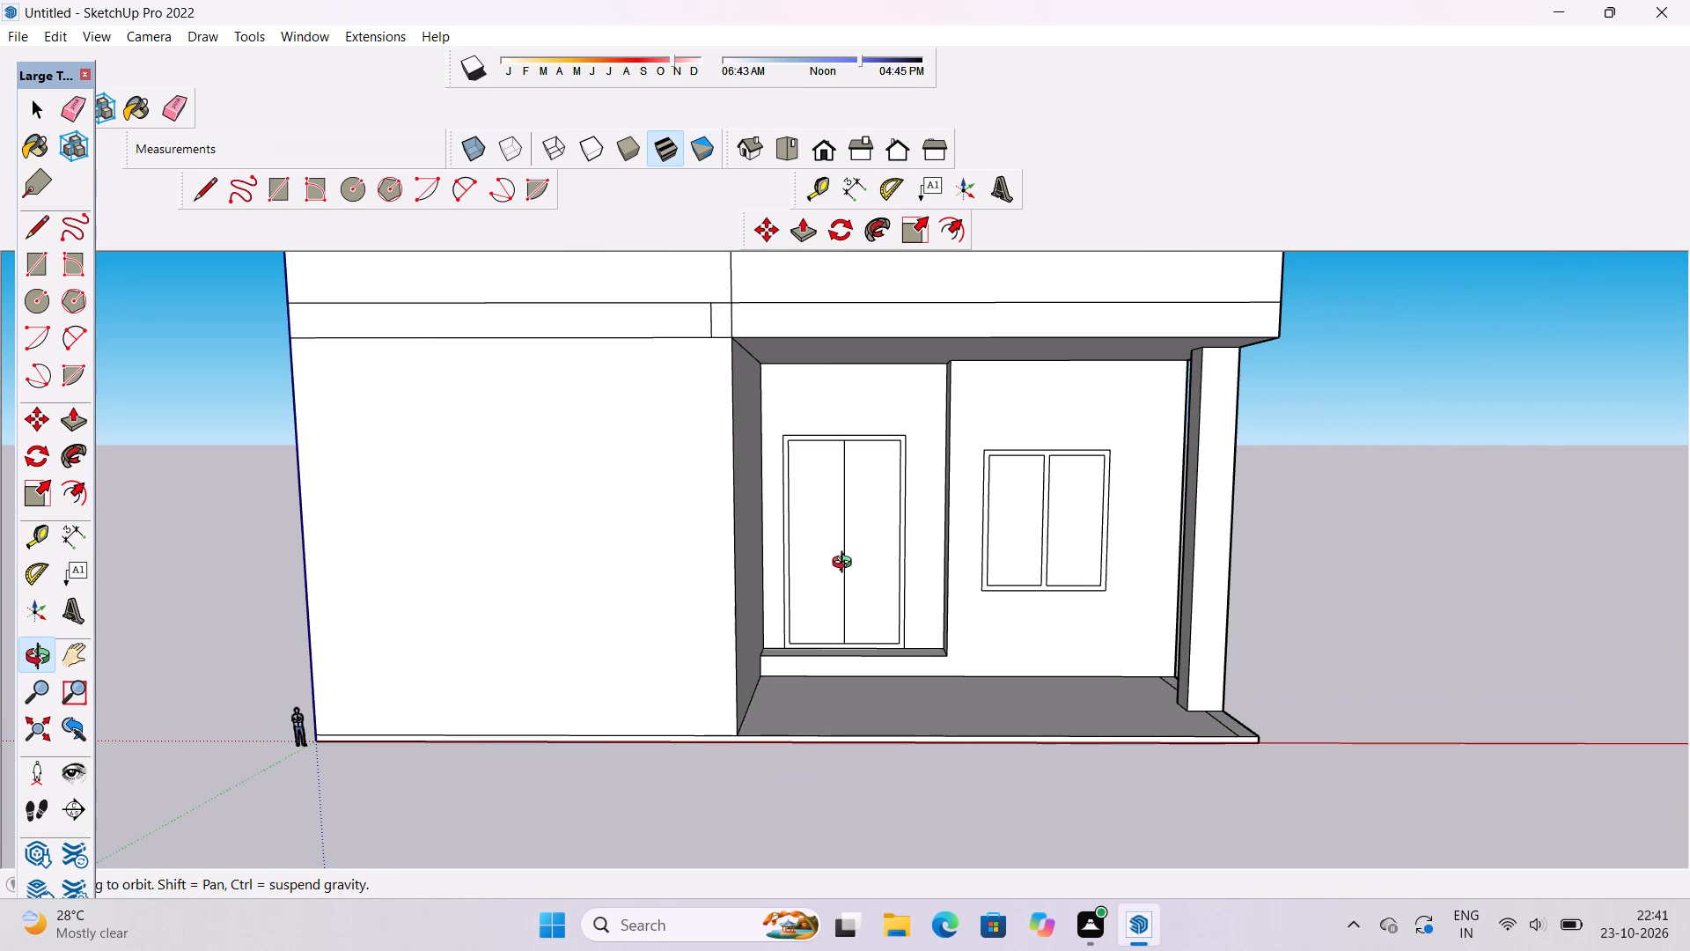
left_click(846, 547, "shift")
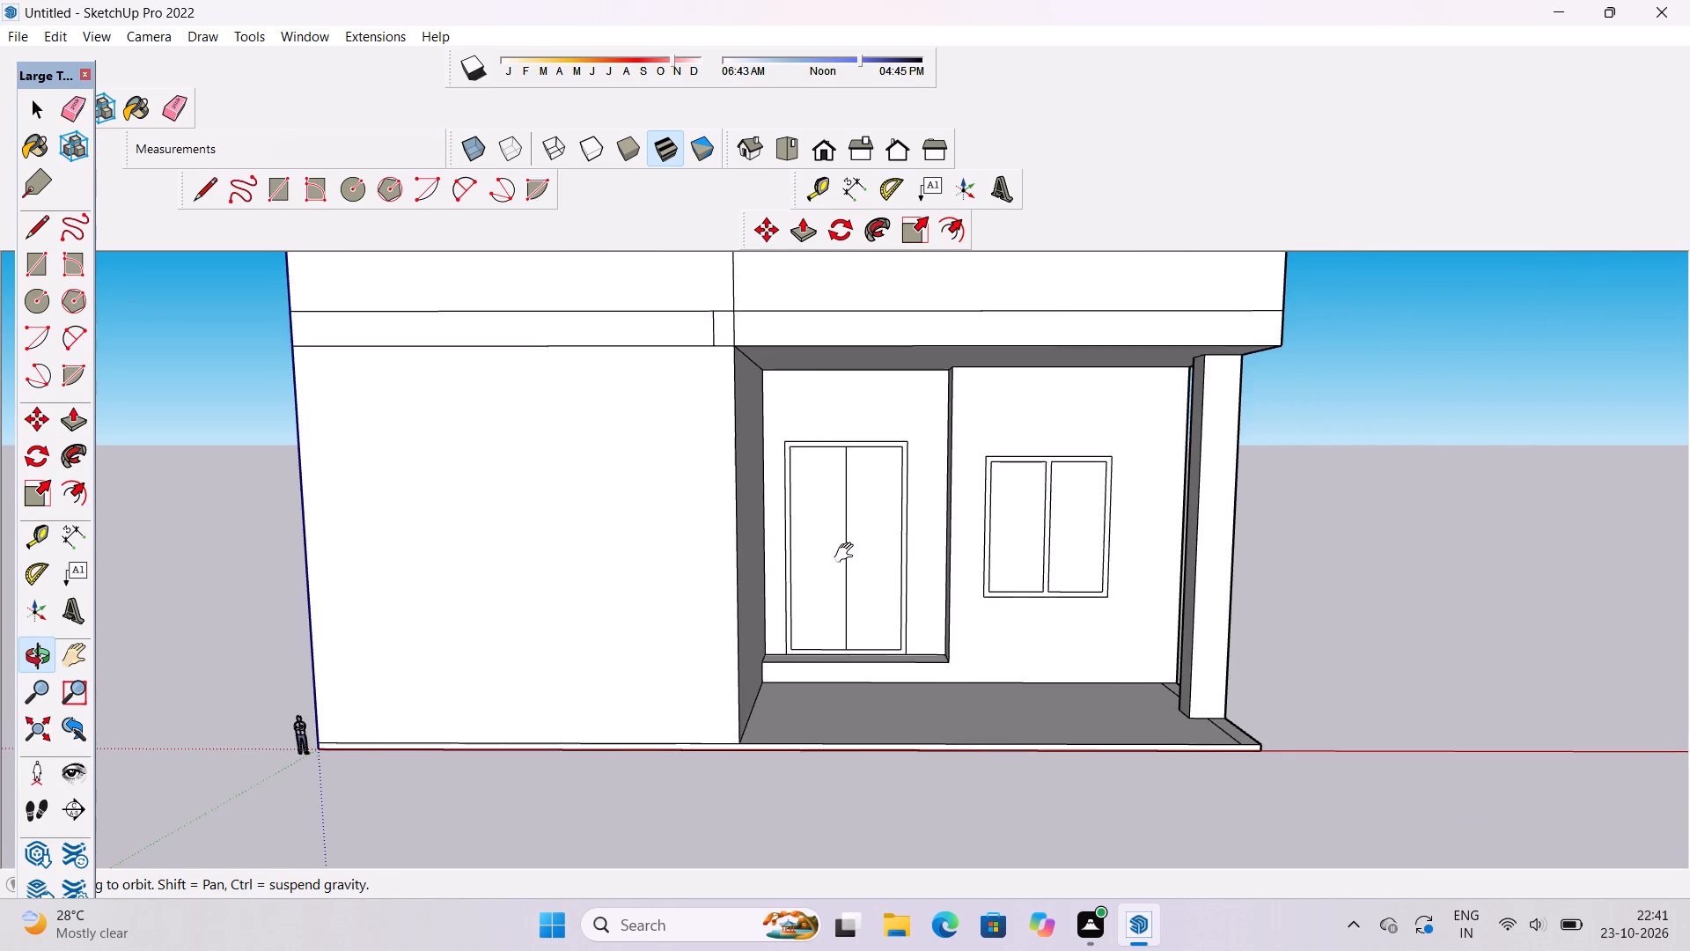
scroll(849, 554, "down", 6)
scroll(849, 554, "up", 3)
left_click_drag(856, 543, 792, 578, "shift")
scroll(792, 578, "up", 2)
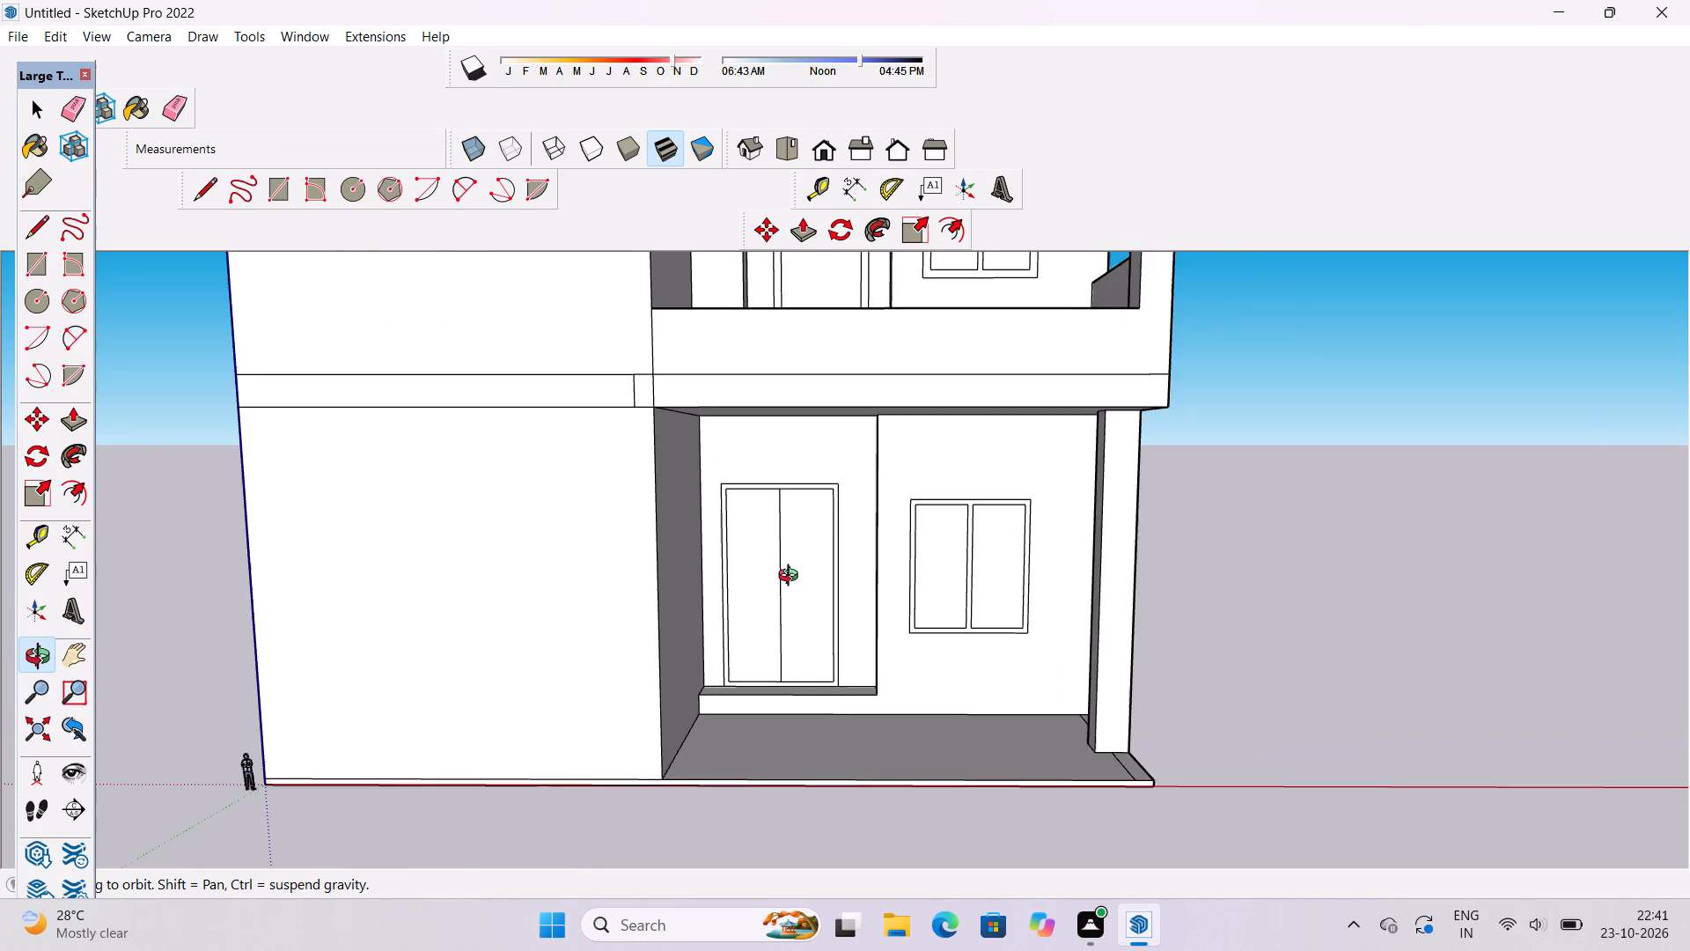
scroll(792, 578, "up", 1)
scroll(792, 578, "down", 2)
scroll(792, 578, "up", 9)
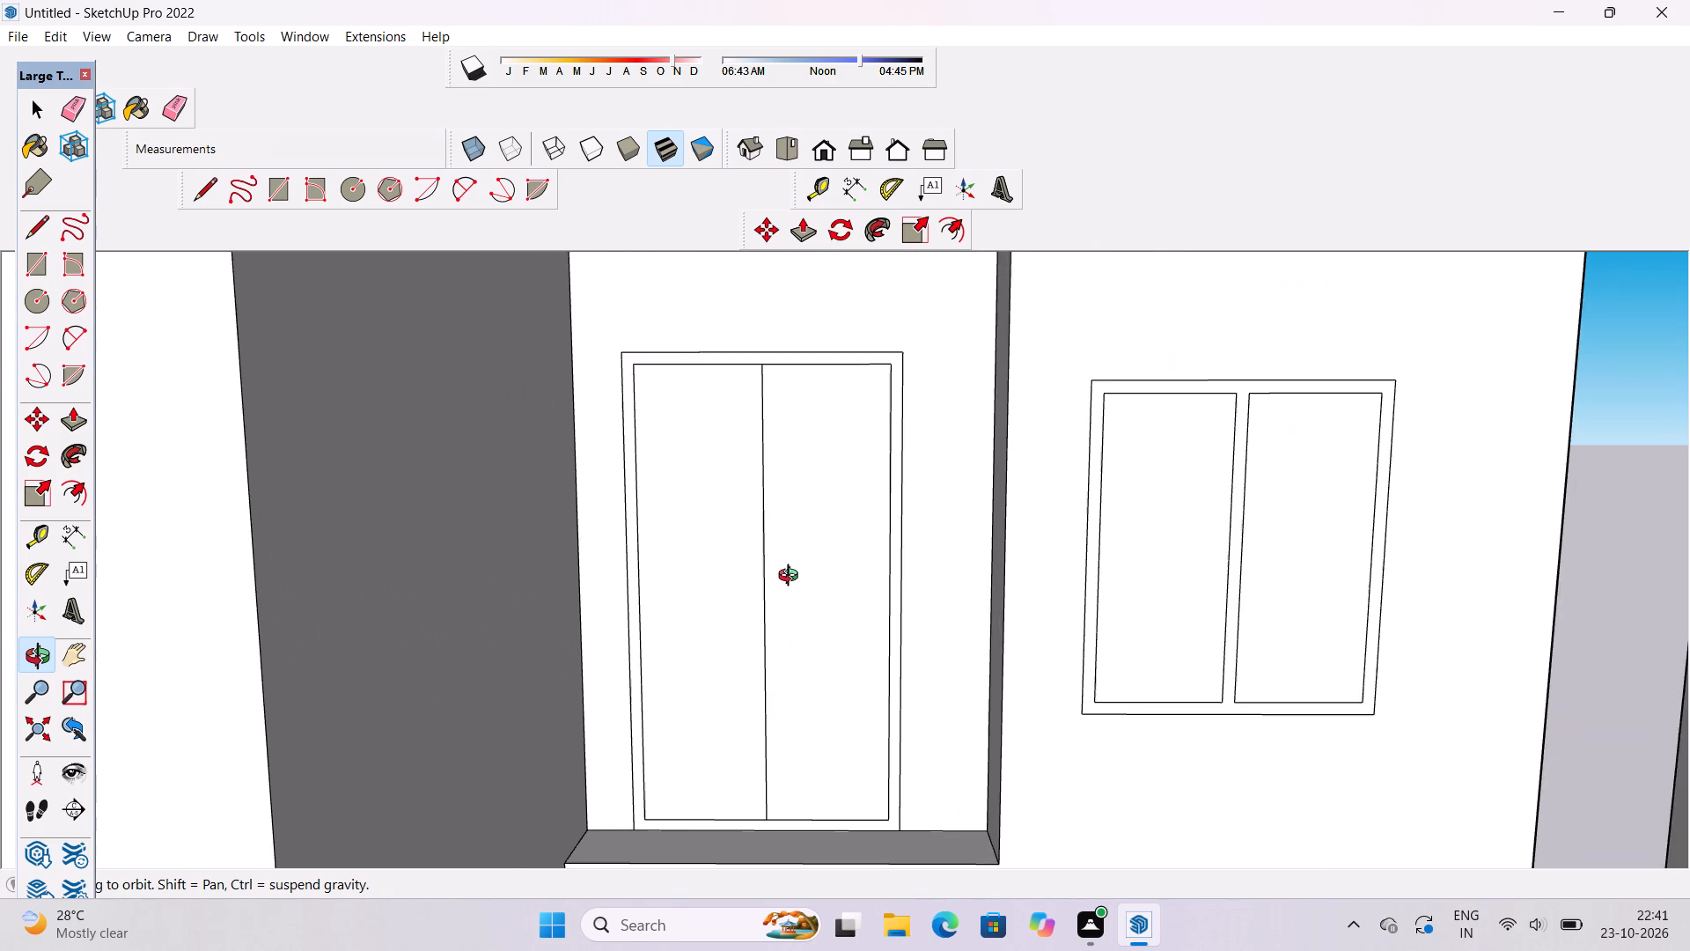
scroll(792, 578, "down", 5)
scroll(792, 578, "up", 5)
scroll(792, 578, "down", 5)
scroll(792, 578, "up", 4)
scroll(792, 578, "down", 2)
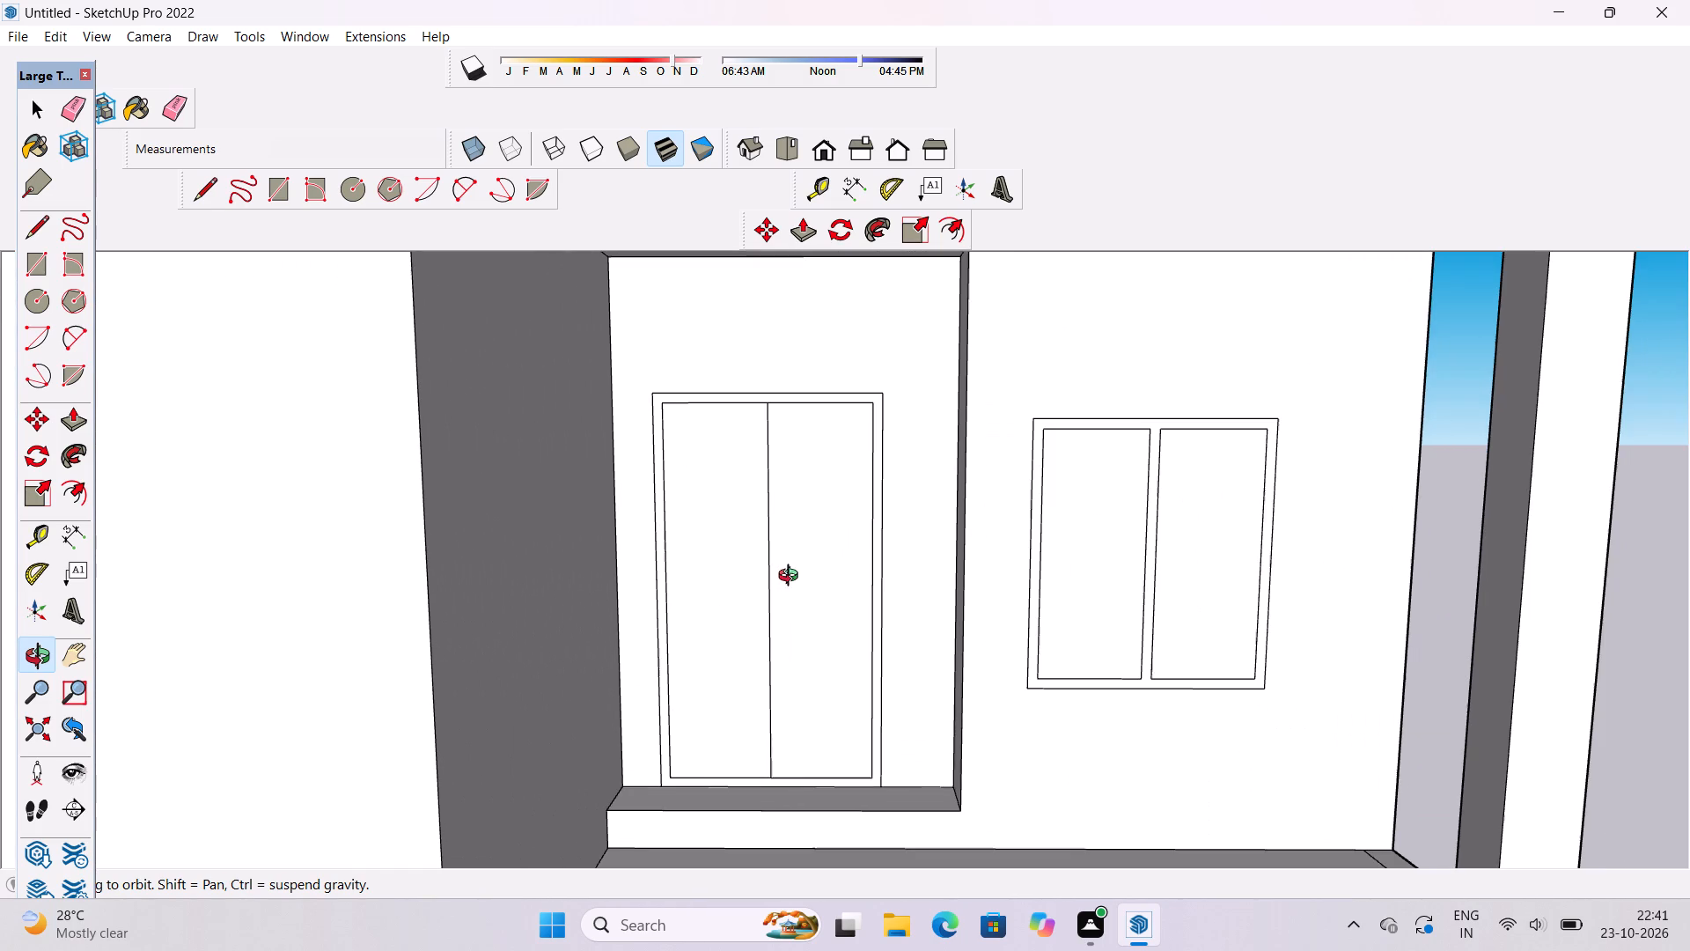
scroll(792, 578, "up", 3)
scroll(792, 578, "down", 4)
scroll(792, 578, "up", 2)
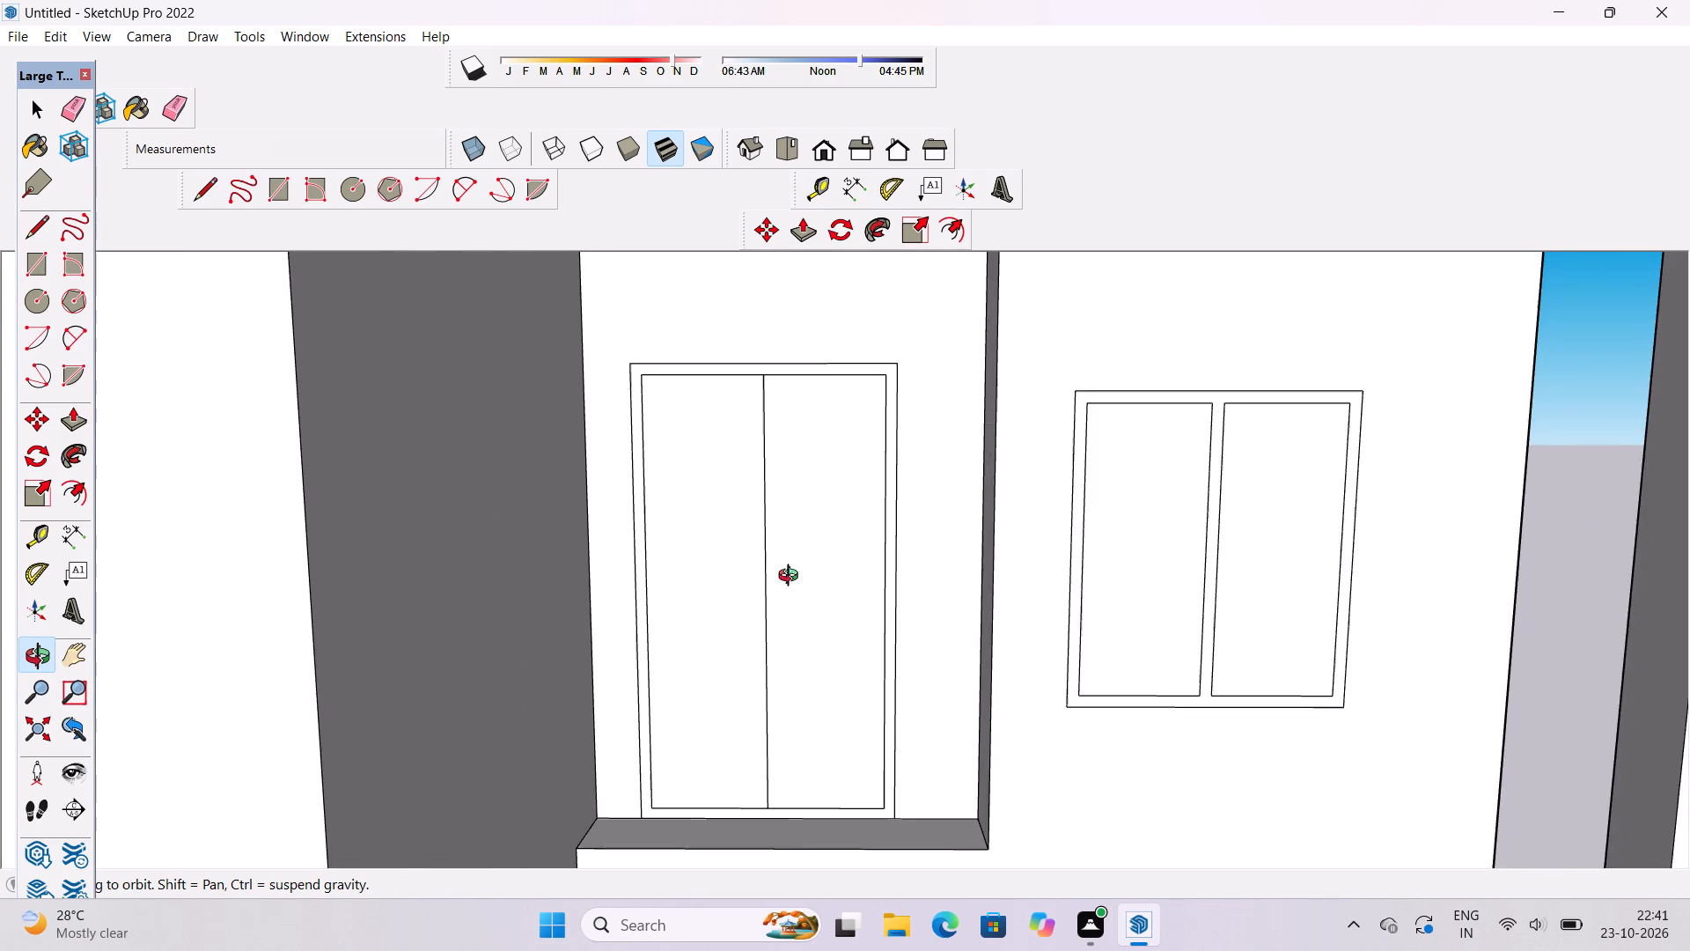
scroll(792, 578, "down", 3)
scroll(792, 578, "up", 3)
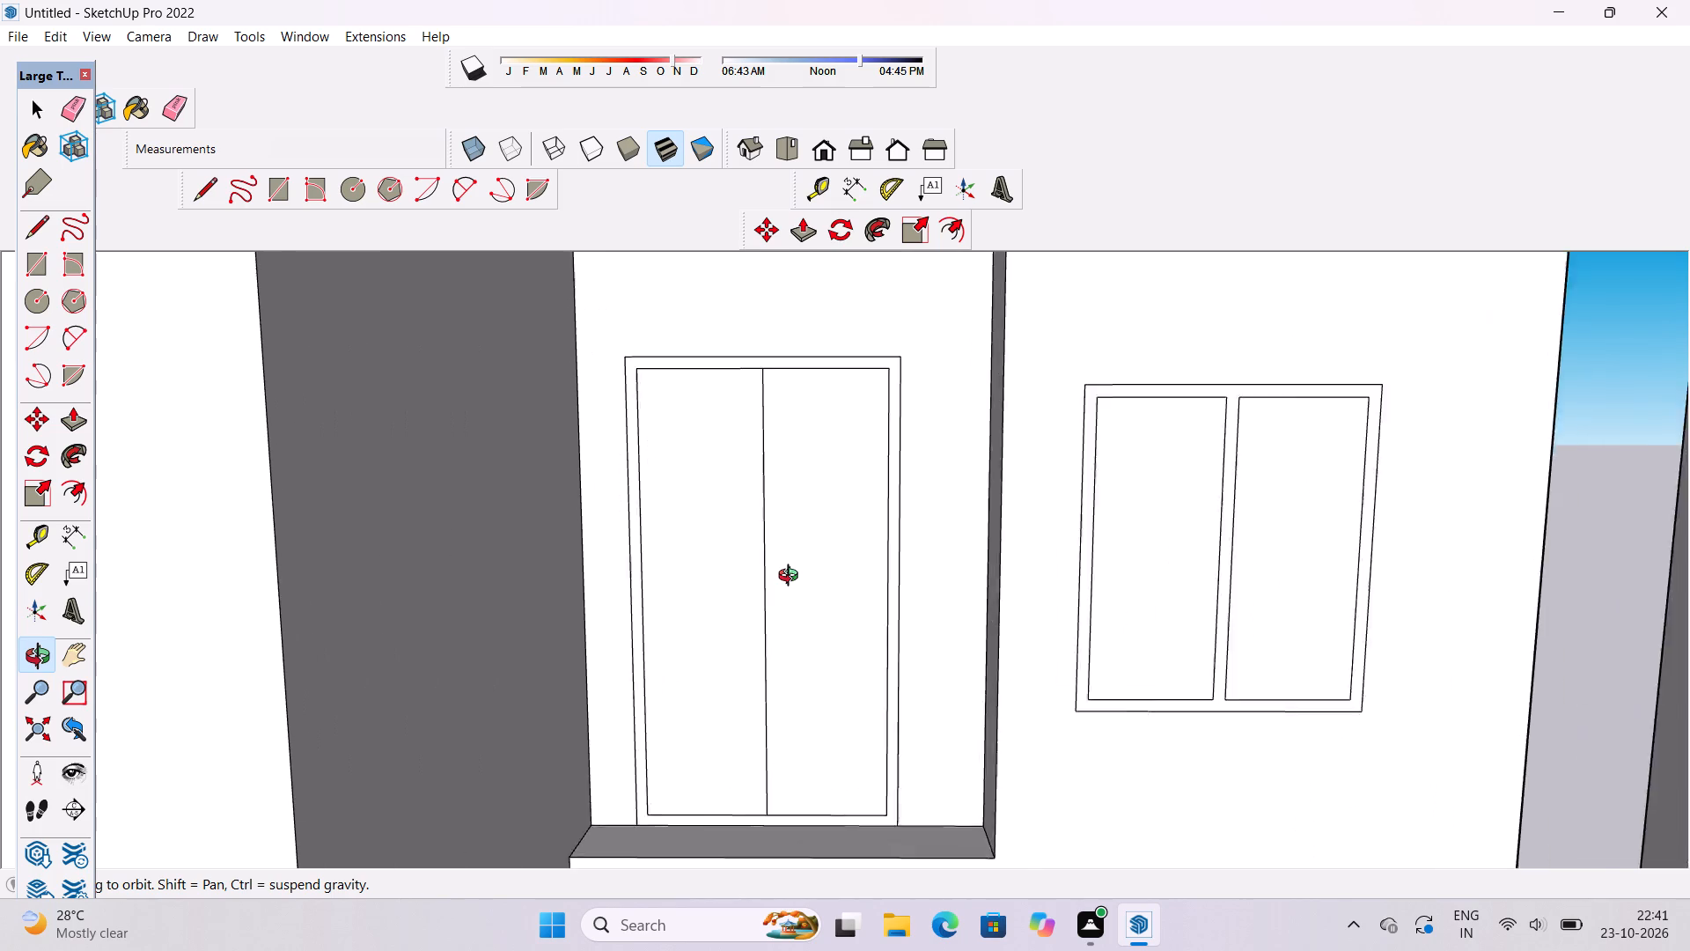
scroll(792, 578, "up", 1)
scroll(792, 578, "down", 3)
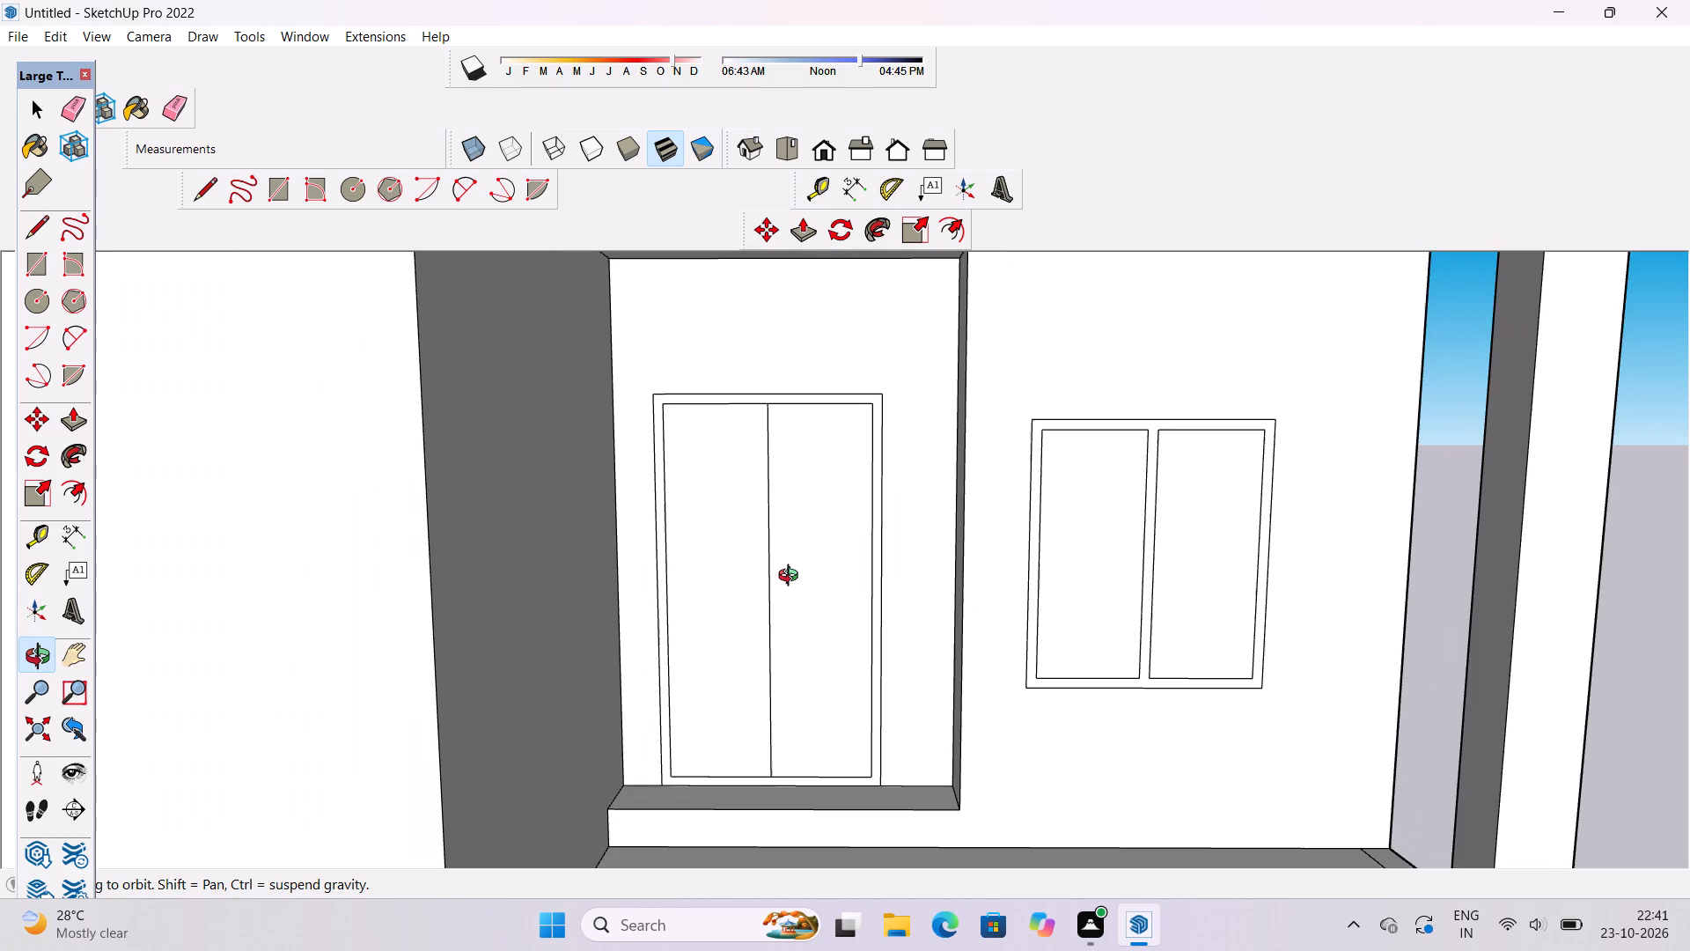
Examine the door and window walls of all three storeys, moving from the ground floor to the top floor.
scroll(828, 542, "down", 10)
left_click(821, 560, "shift")
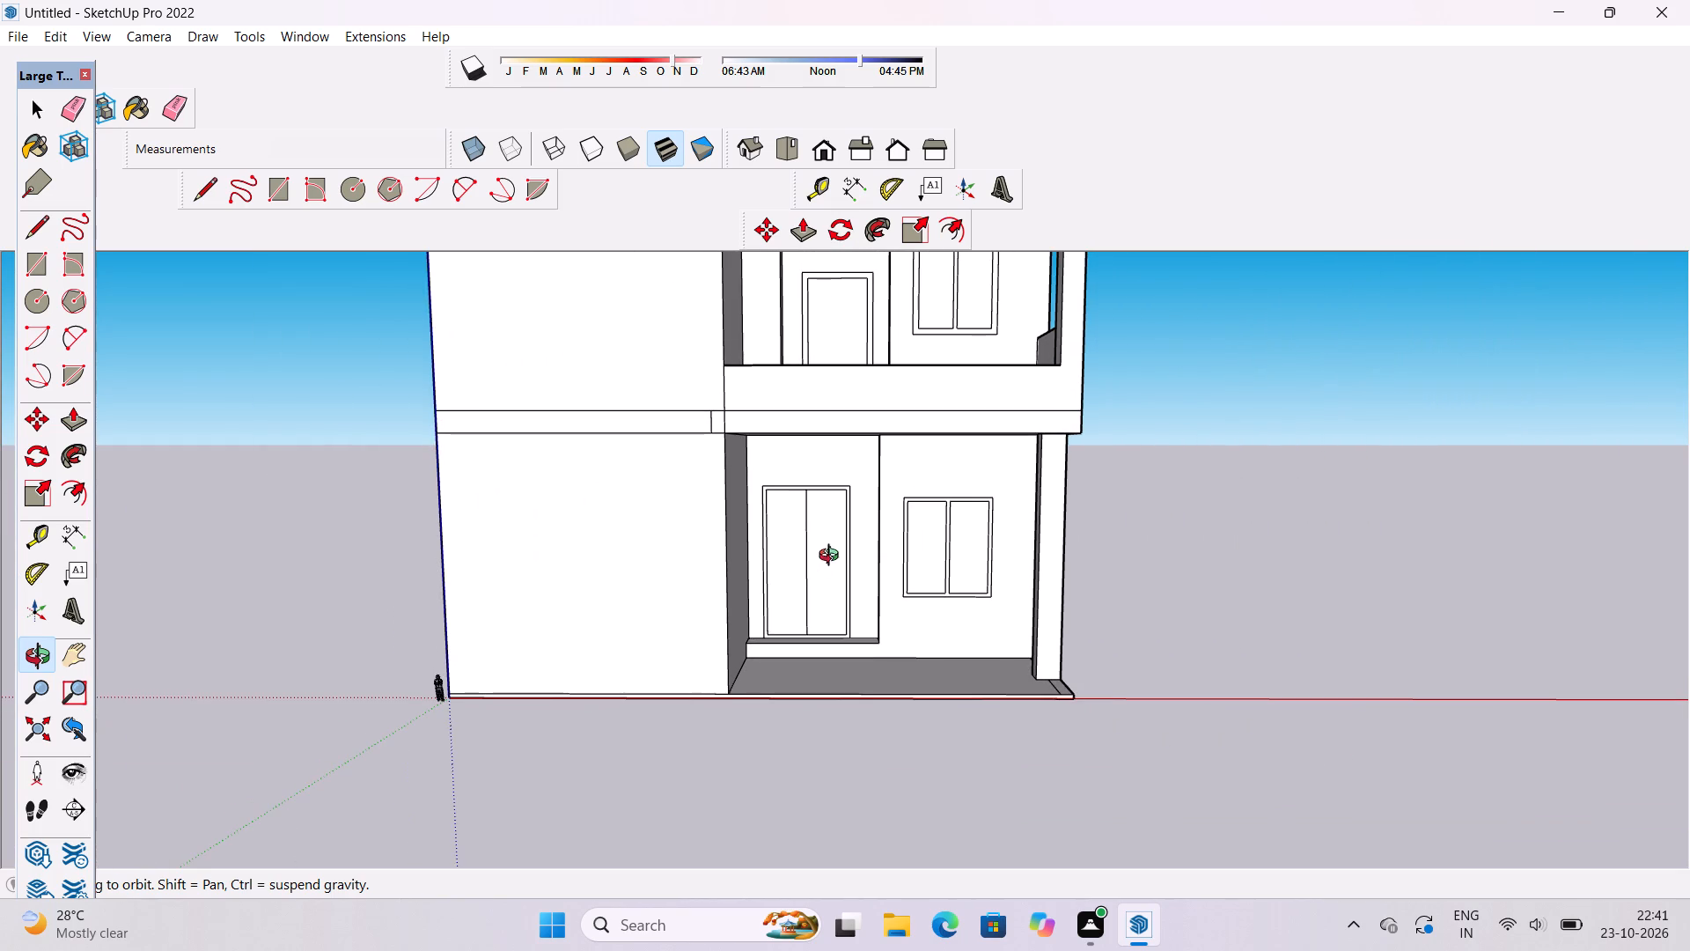
left_click_drag(843, 547, 822, 589)
scroll(869, 526, "down", 3)
left_click_drag(869, 522, 850, 612, "shift")
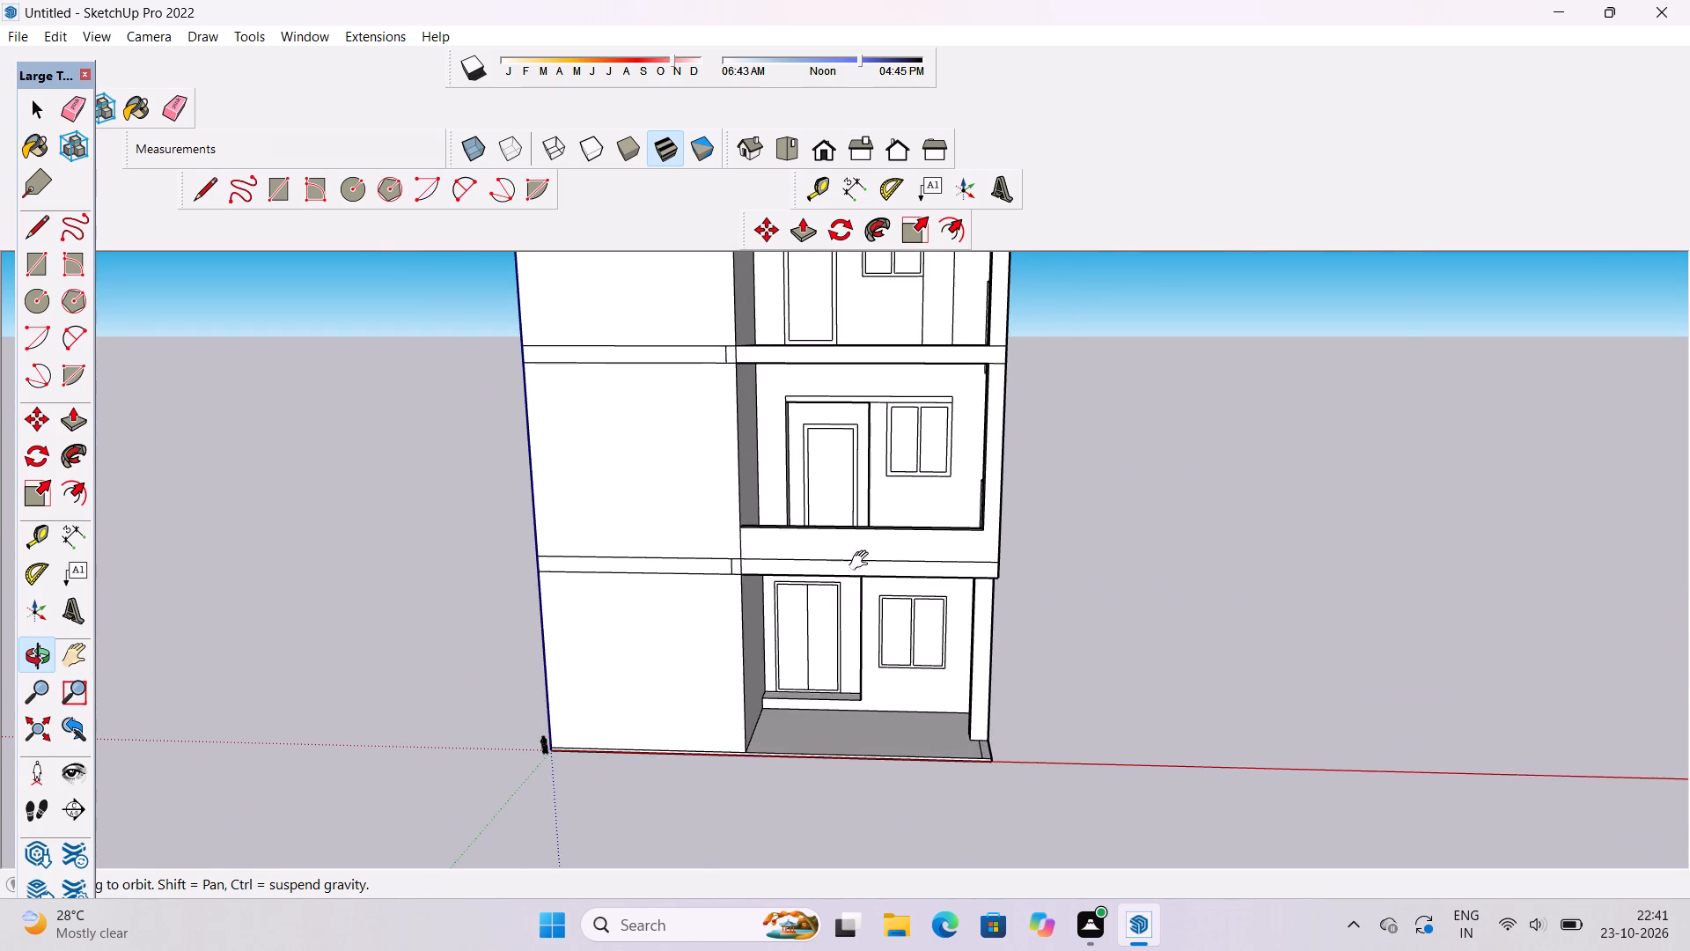
left_click_drag(863, 561, 824, 726, "shift")
left_click_drag(797, 667, 823, 711, "shift")
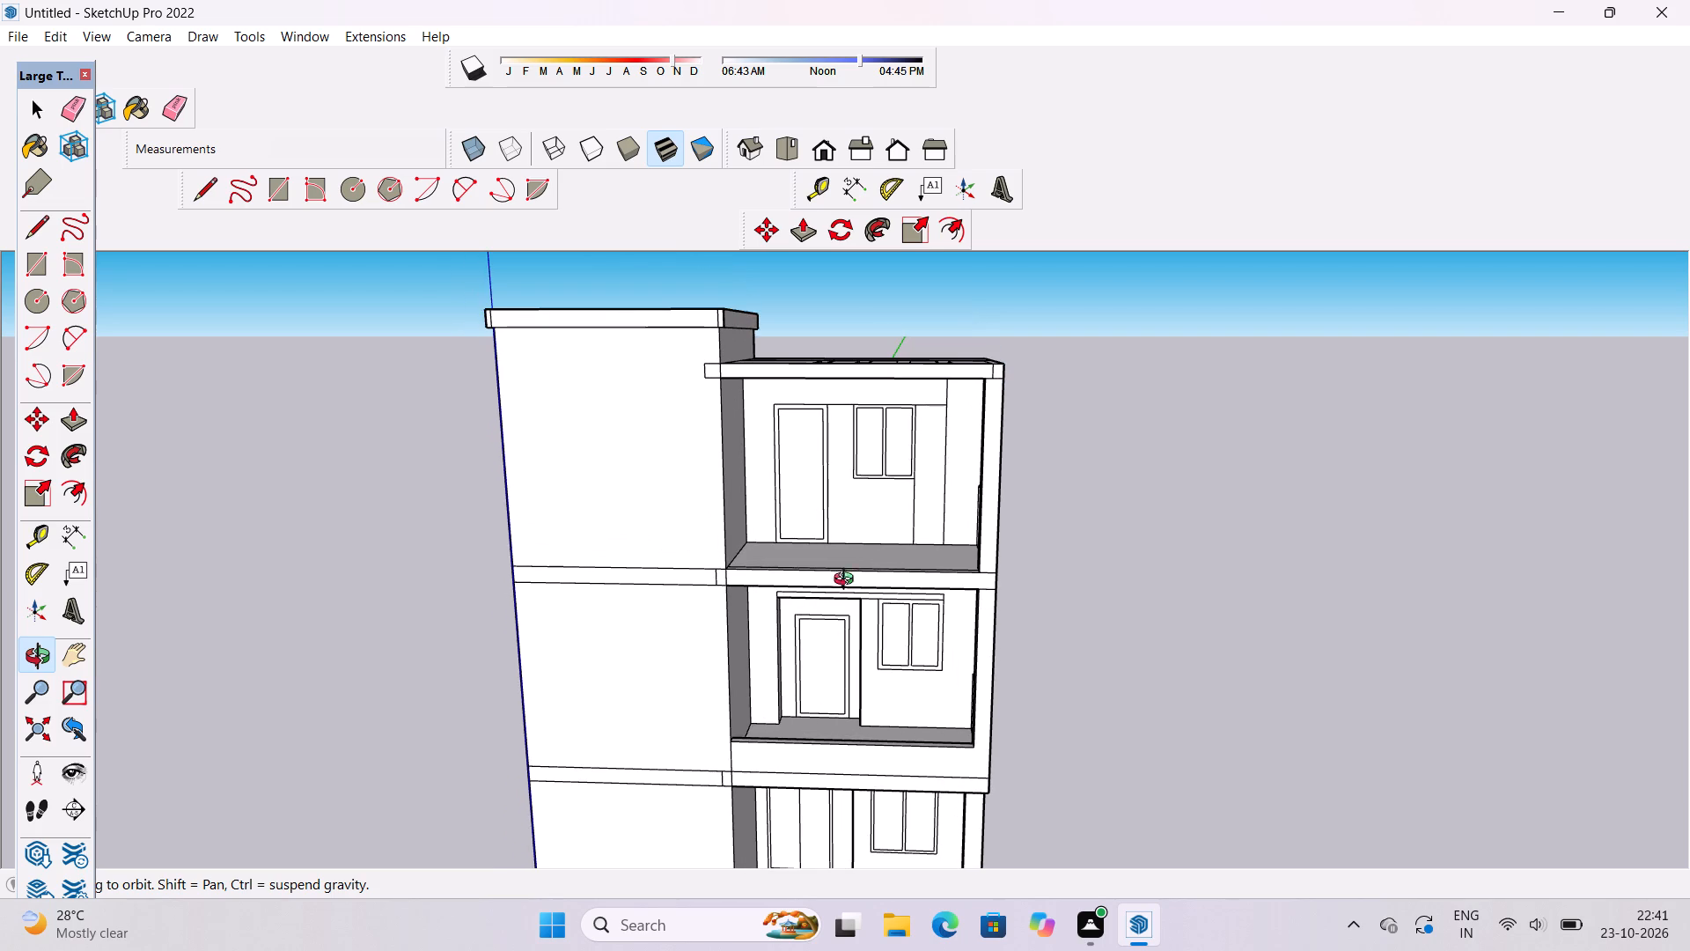
scroll(810, 441, "up", 9)
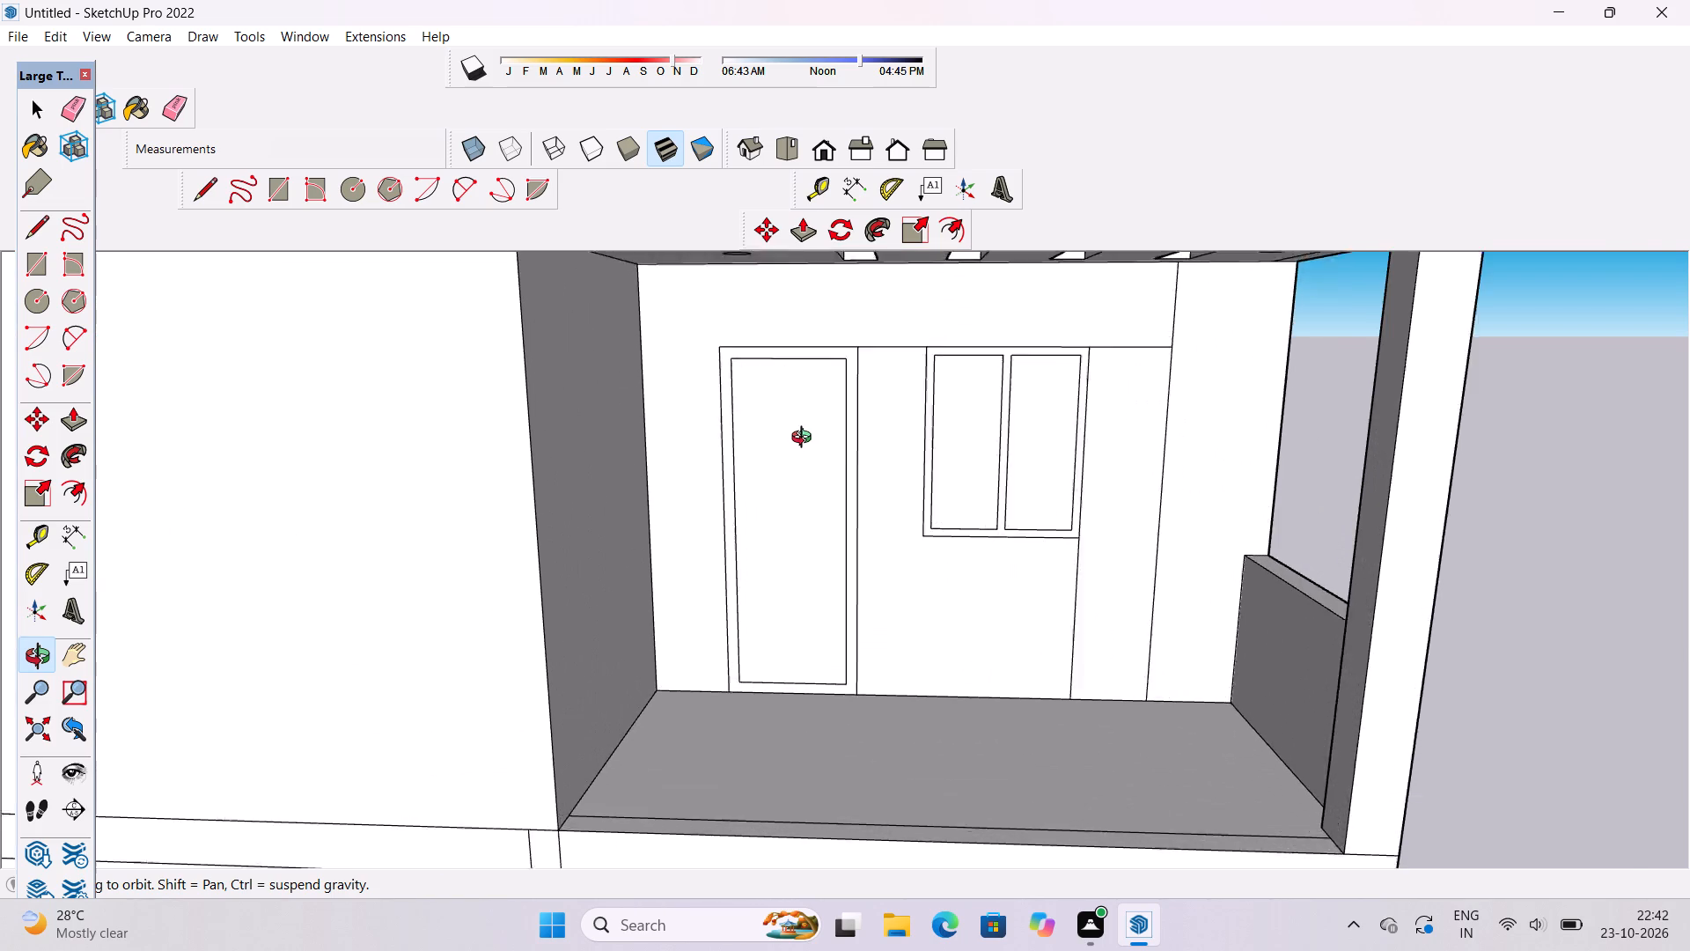
scroll(805, 439, "up", 2)
scroll(805, 439, "down", 4)
left_click_drag(771, 521, 778, 447, "shift")
scroll(780, 447, "down", 5)
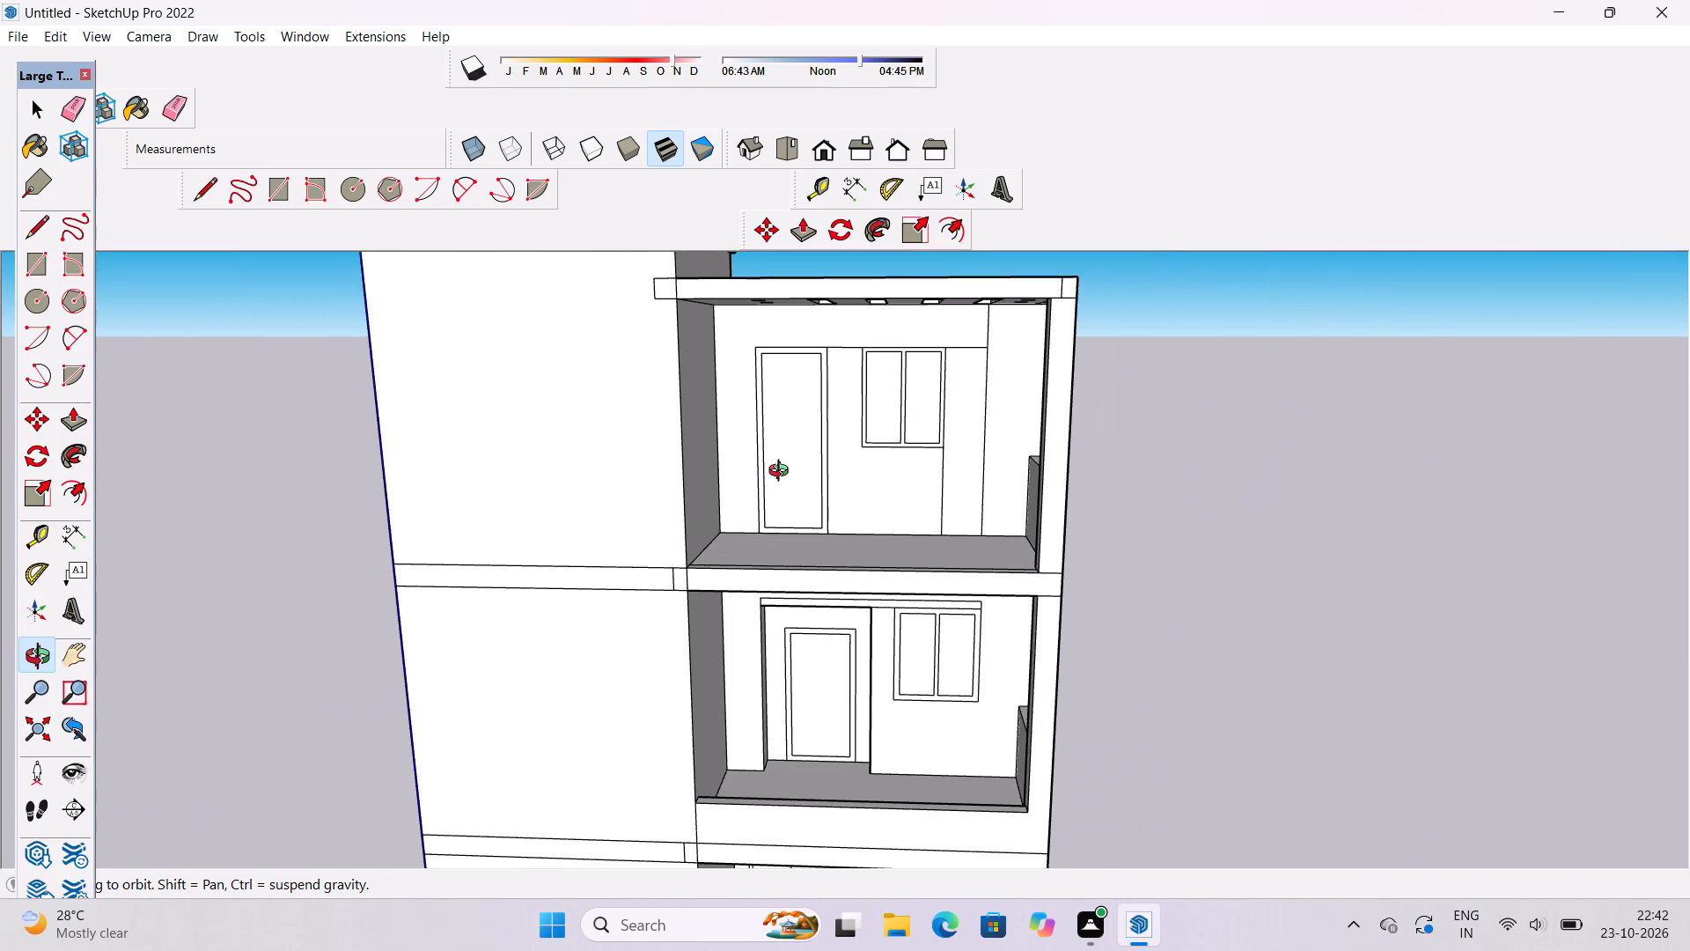
scroll(845, 439, "up", 3)
left_click_drag(872, 431, 850, 452, "shift")
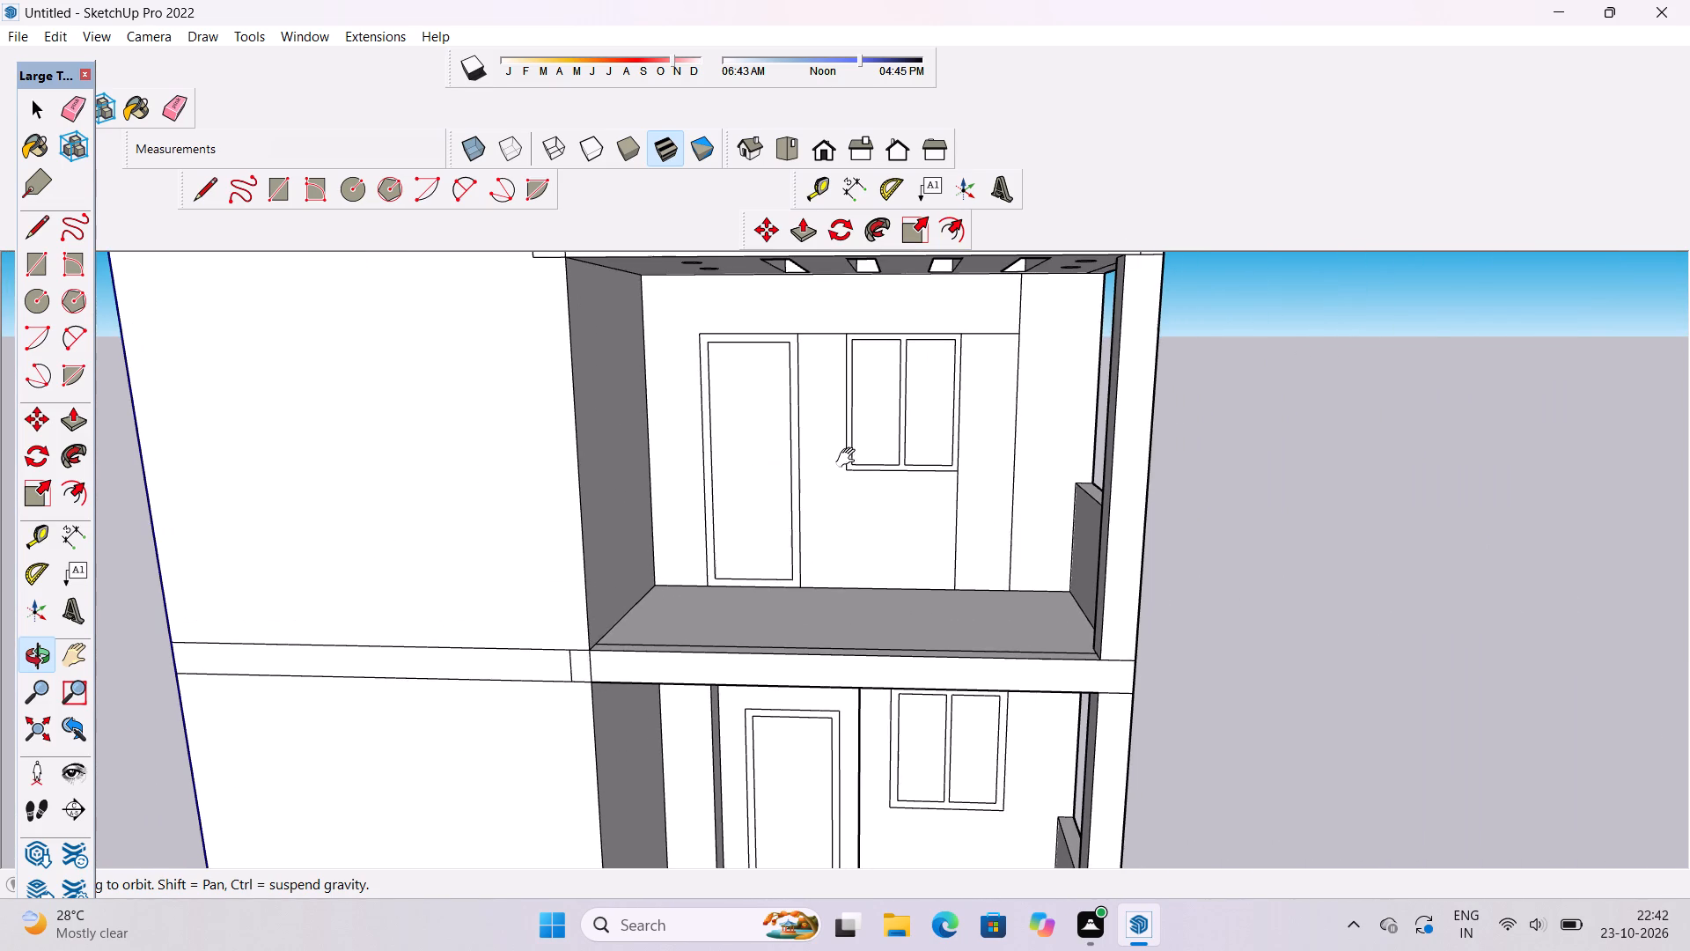
left_click(900, 500, "shift")
left_click_drag(897, 501, 902, 489)
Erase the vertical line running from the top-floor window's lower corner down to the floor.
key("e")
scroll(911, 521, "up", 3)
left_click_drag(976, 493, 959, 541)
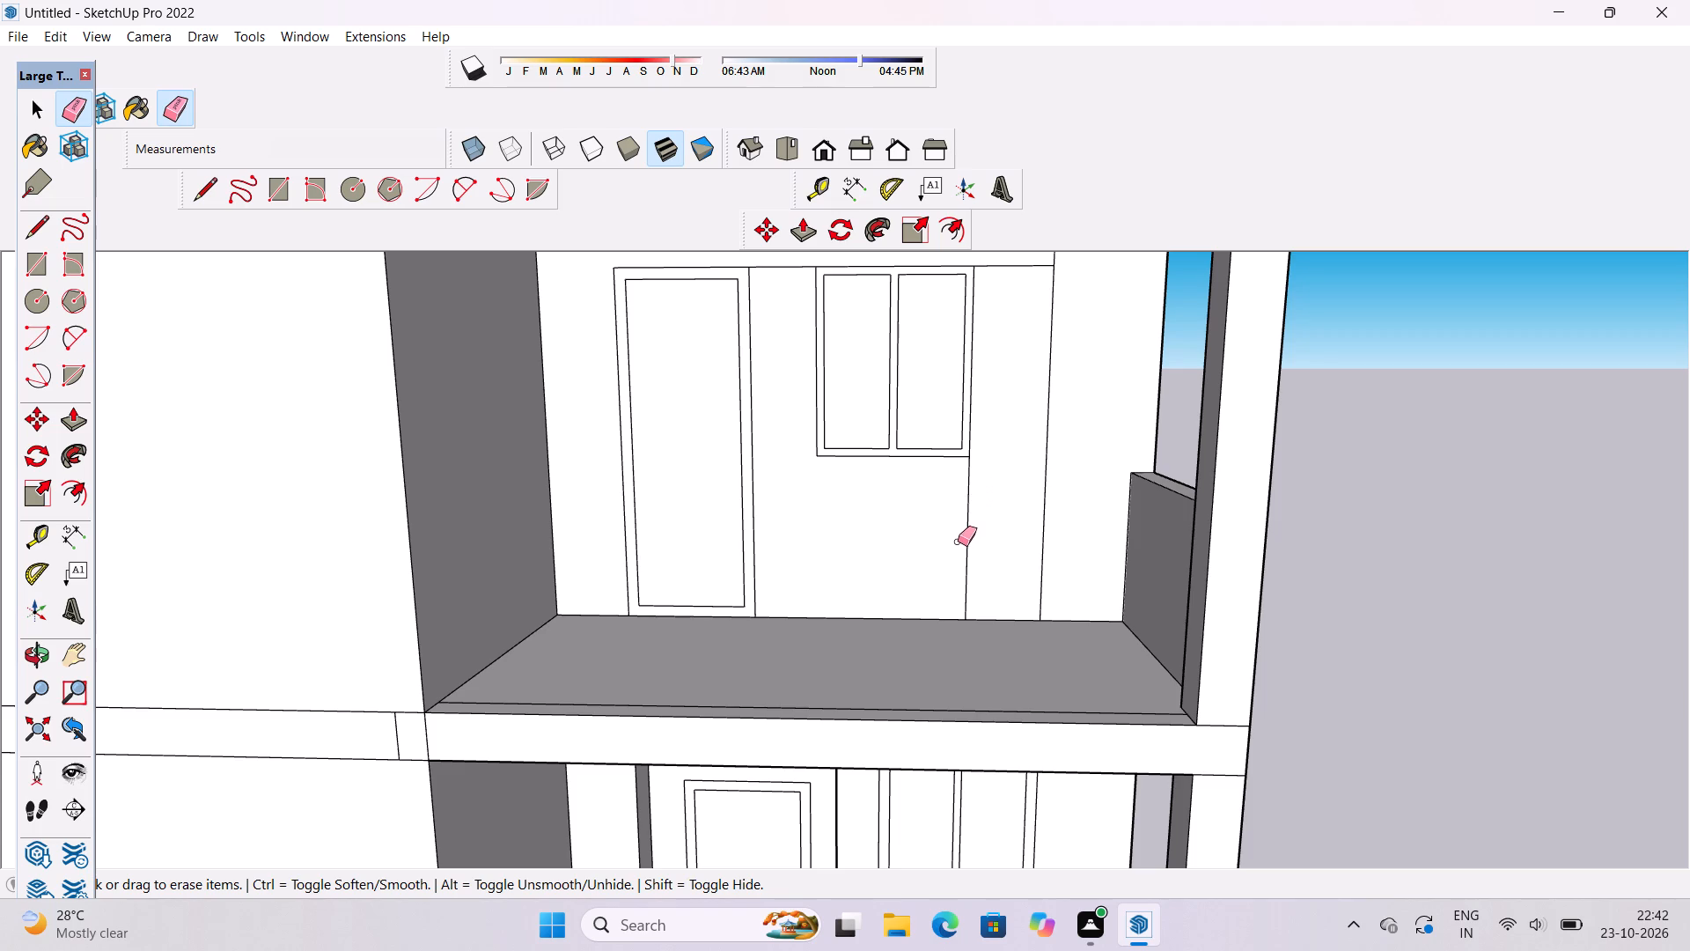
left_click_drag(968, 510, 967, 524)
Erase the horizontal line extending from the top-floor window's upper corner to the vertical wall line beside it.
key("o")
scroll(1011, 470, "down", 7)
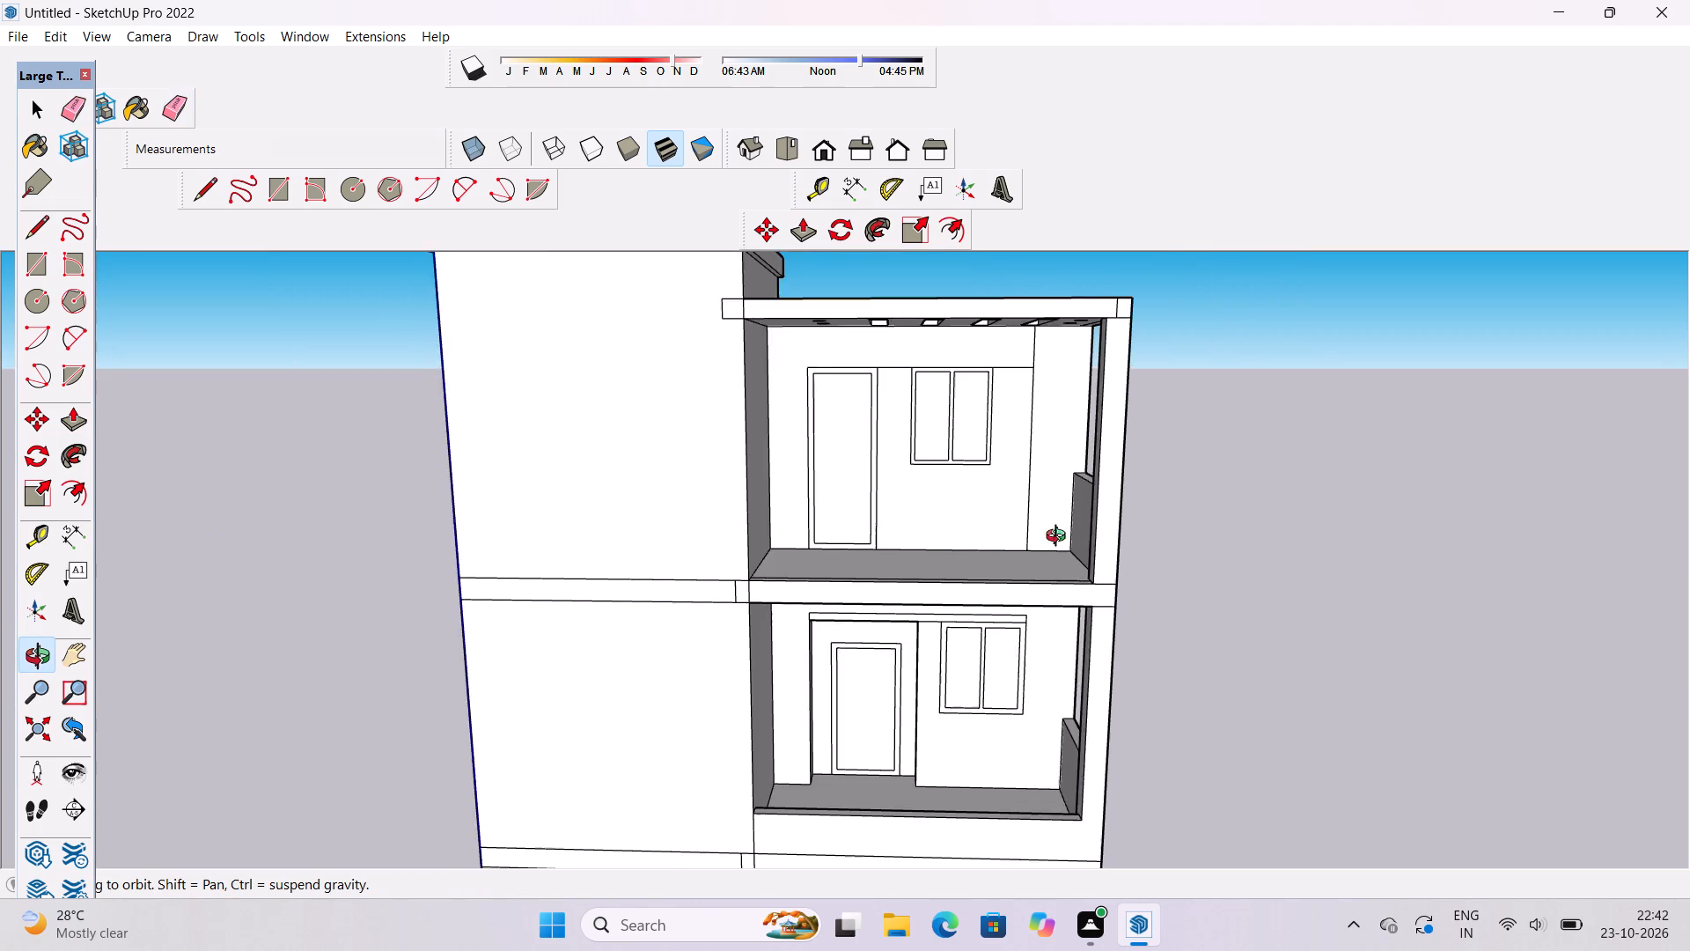
left_click_drag(834, 595, 764, 613)
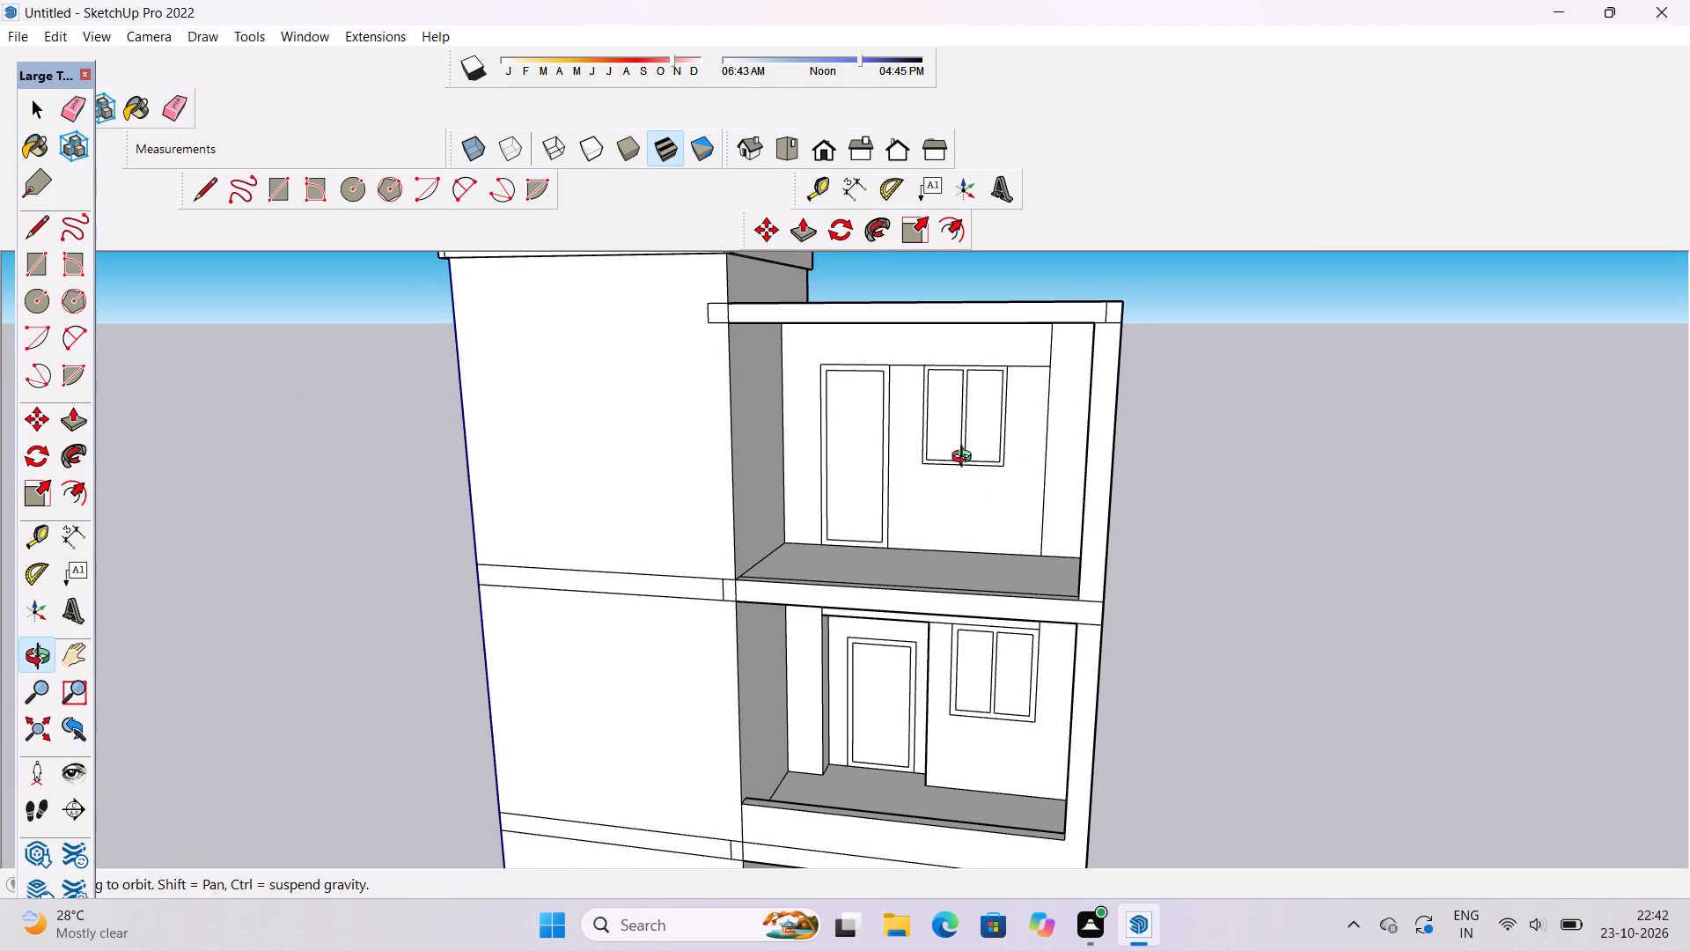
left_click_drag(966, 459, 954, 503, "shift")
left_click_drag(954, 503, 1040, 475)
key("e")
scroll(999, 411, "up", 5)
left_click_drag(999, 408, 992, 430)
scroll(988, 434, "down", 4)
scroll(988, 434, "up", 3)
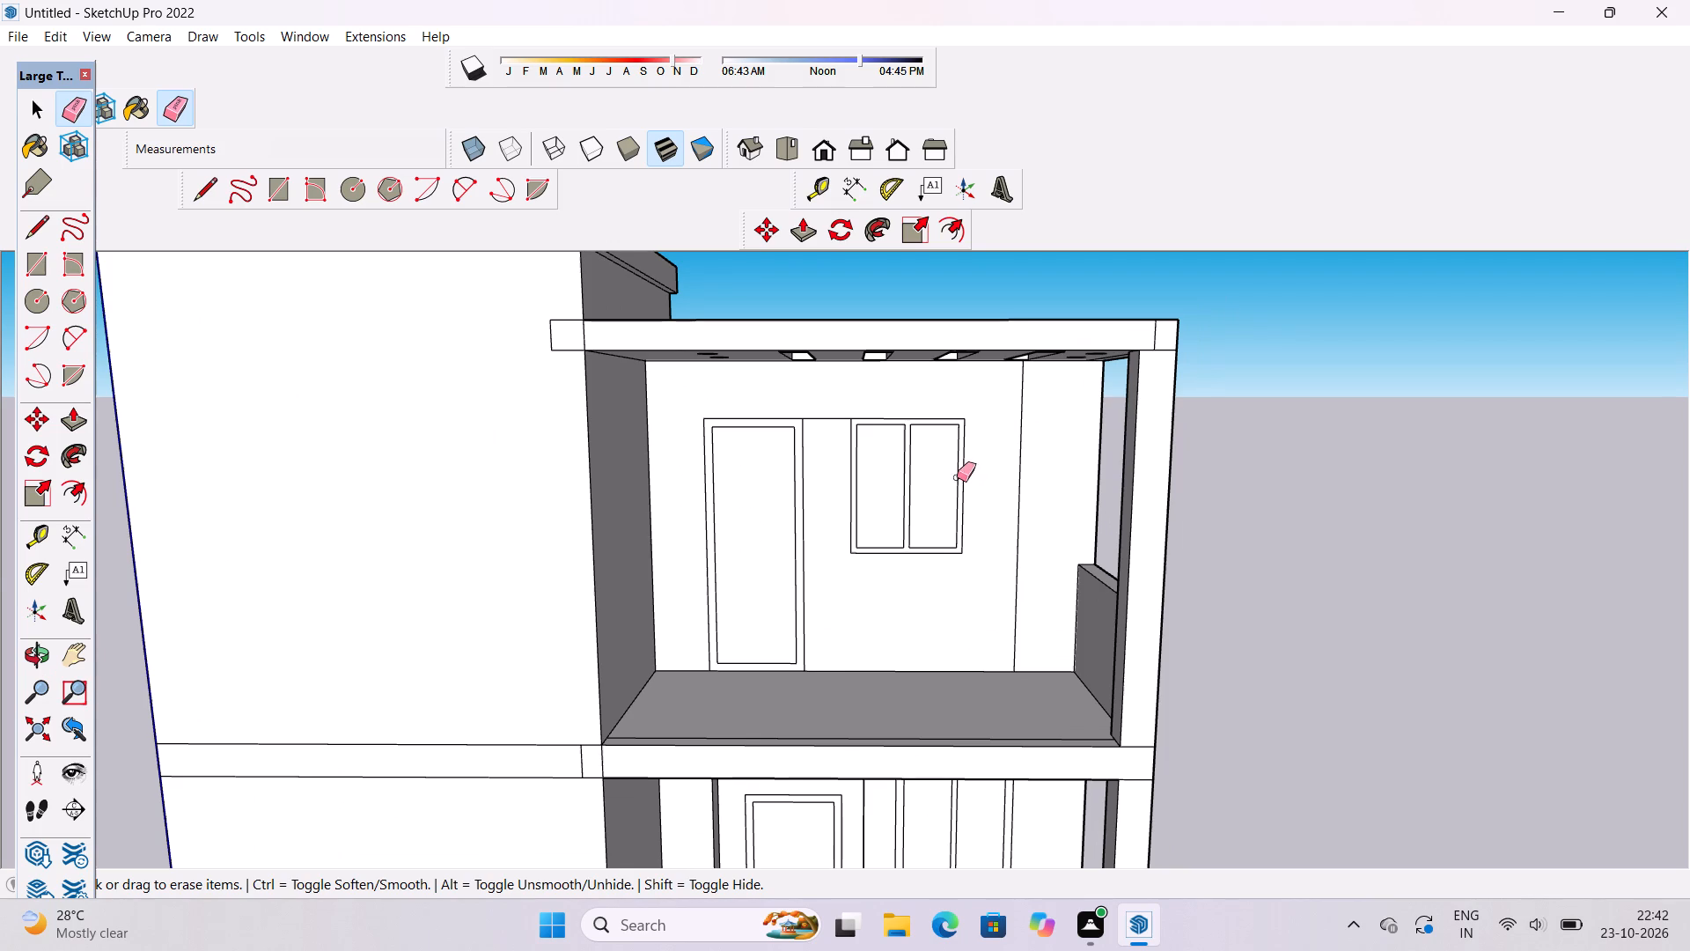
Draw a vertical line from the top-floor window frame's lower outer corner down to the floor edge.
key("l")
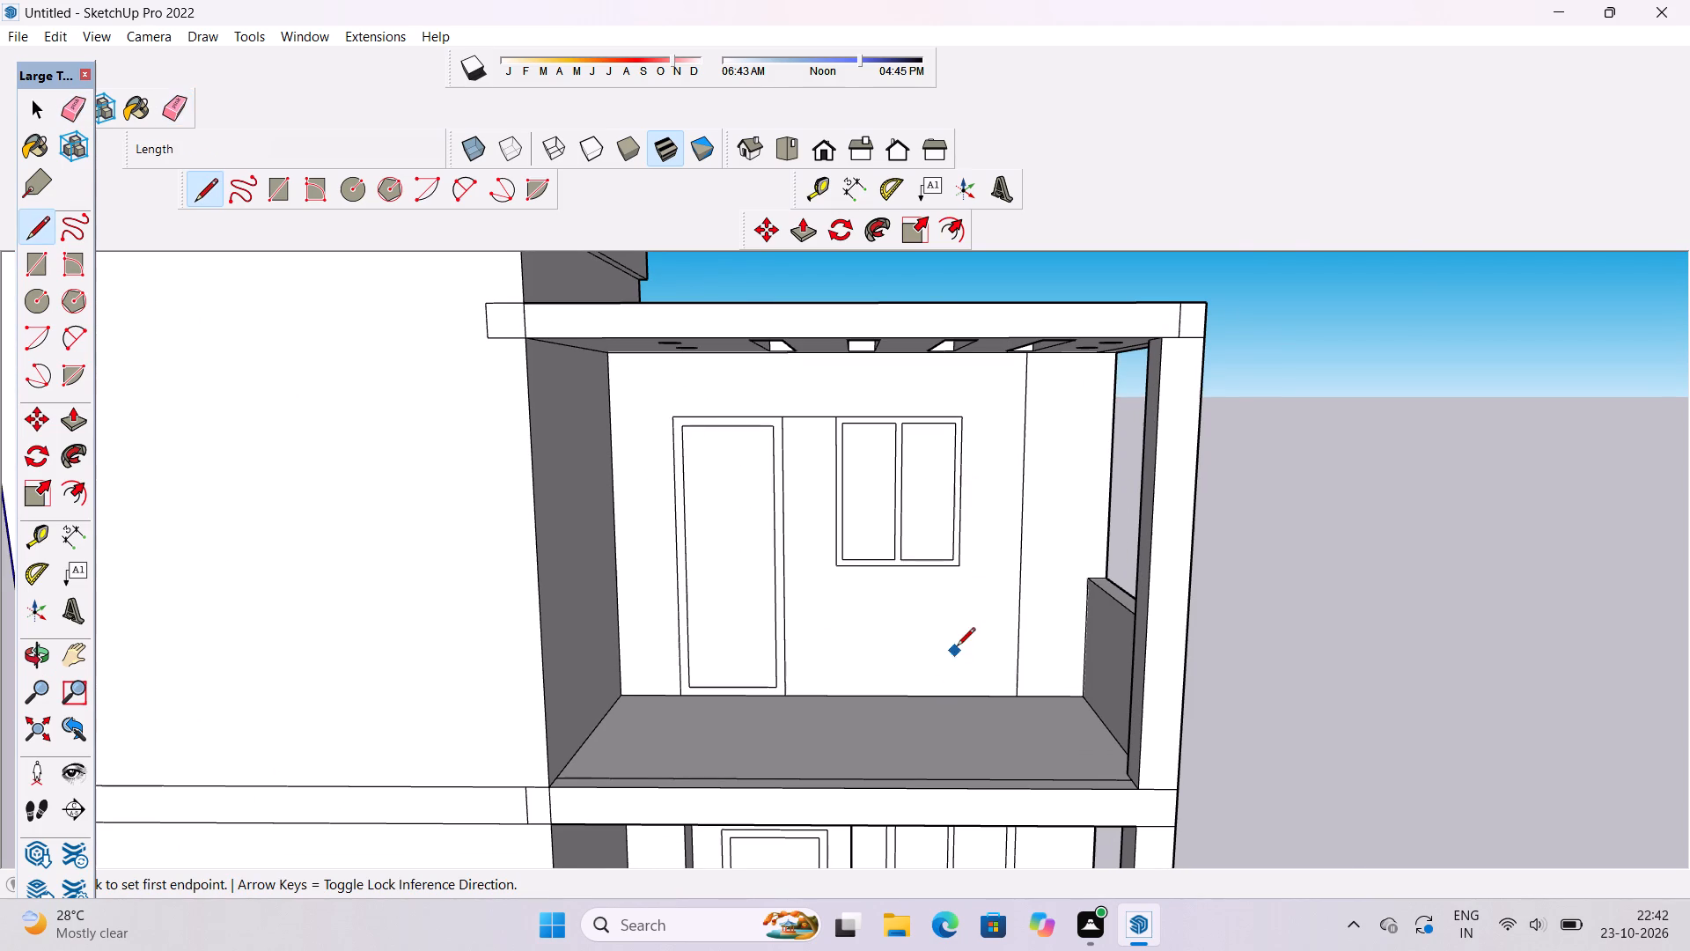
scroll(957, 647, "up", 8)
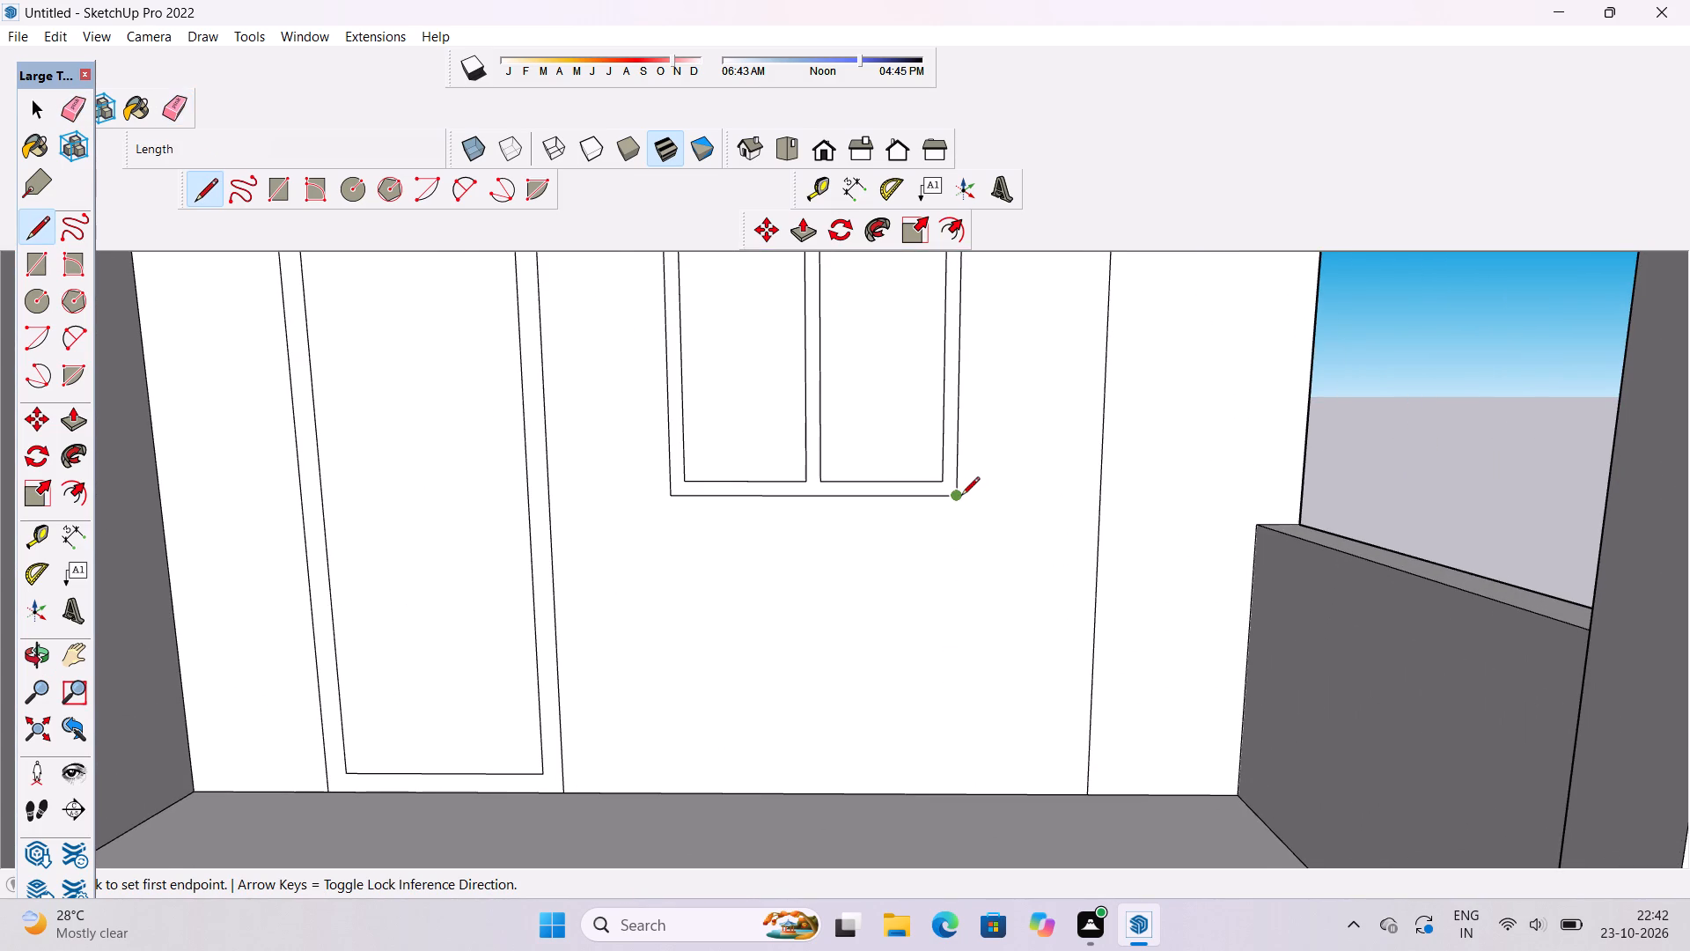
left_click(957, 499)
left_click(945, 797)
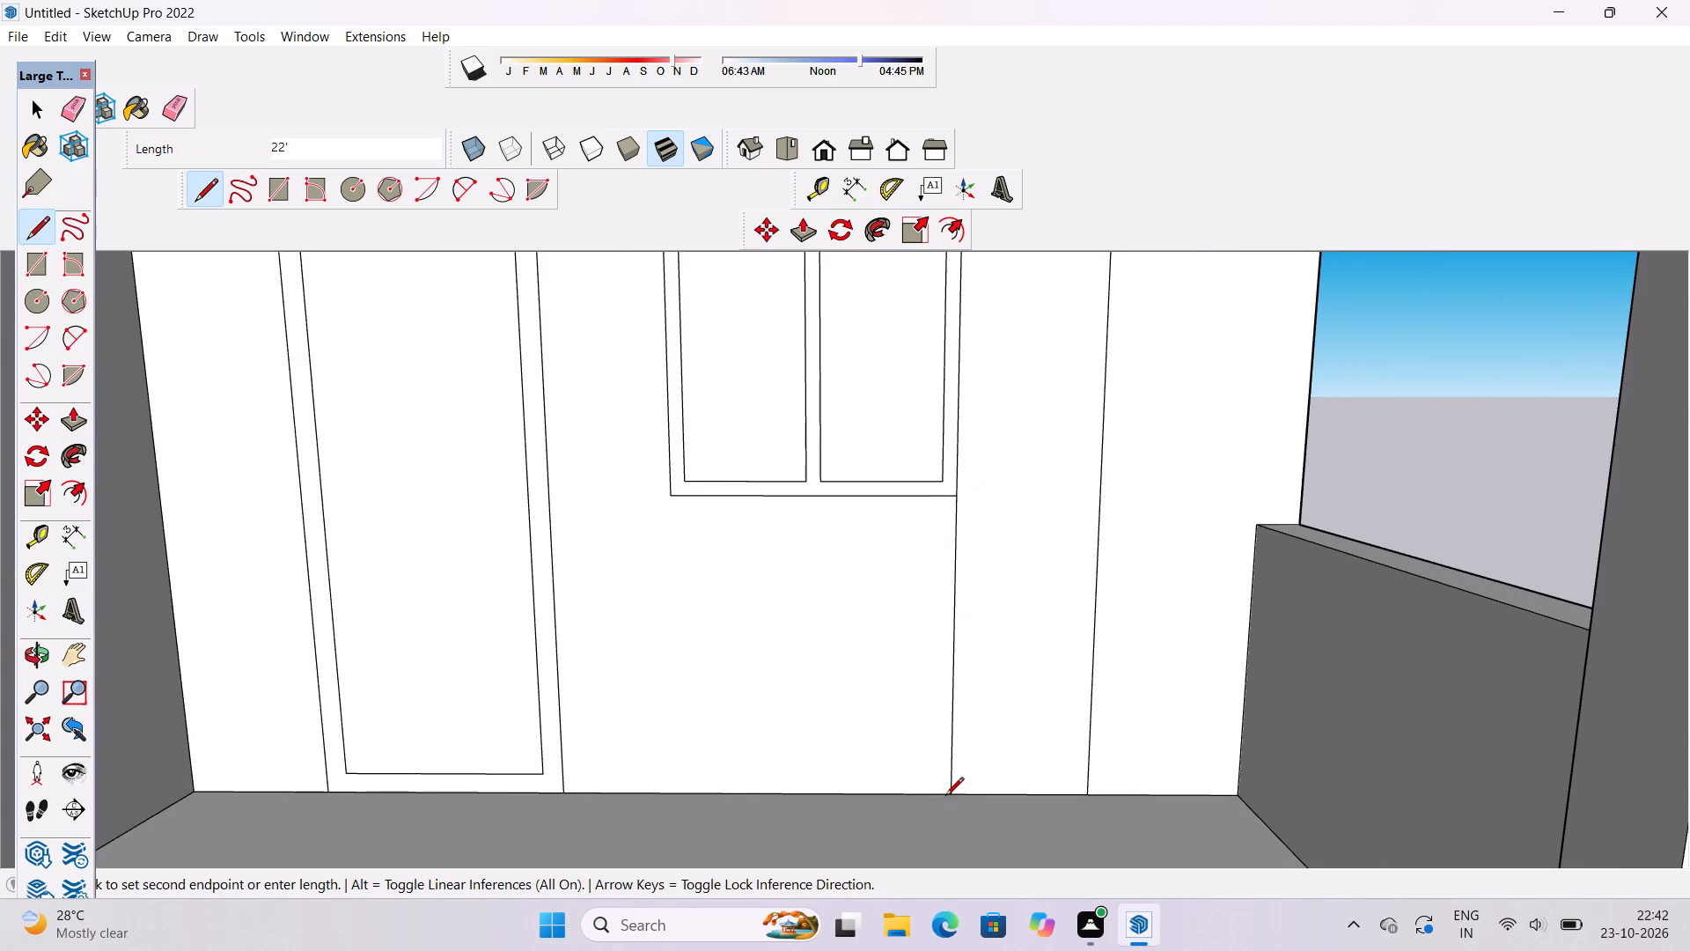
key("space")
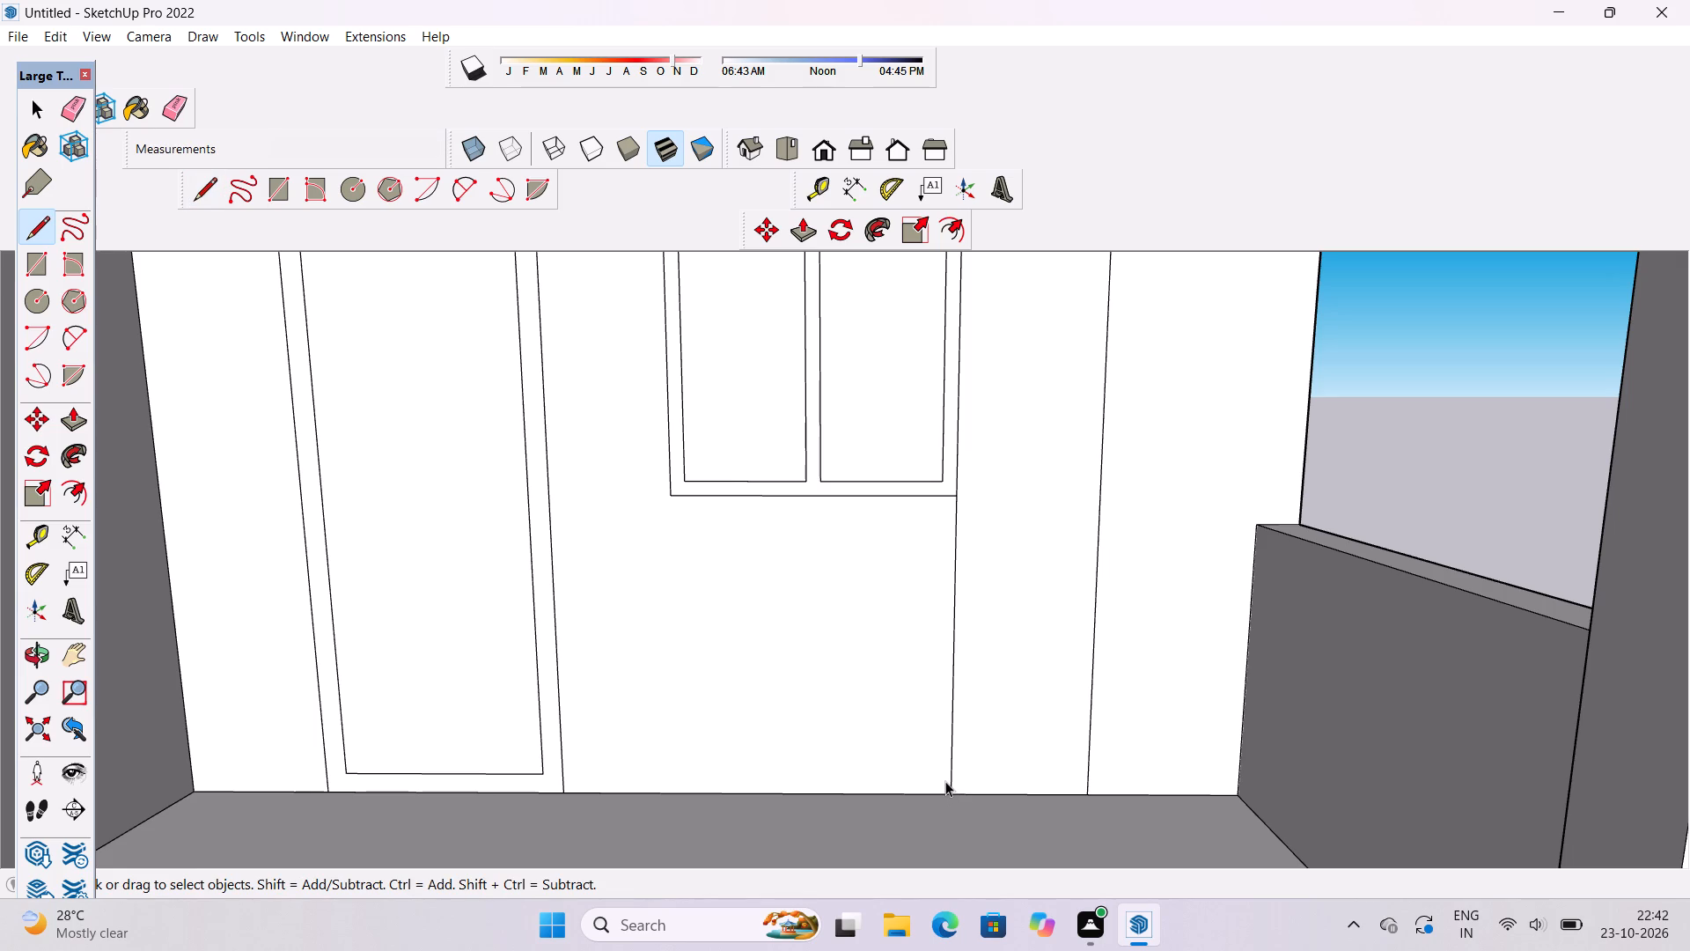
Push the L-shaped top-floor wall face beside and below the window inward 7', matching the door recess on the storey below.
scroll(956, 764, "down", 7)
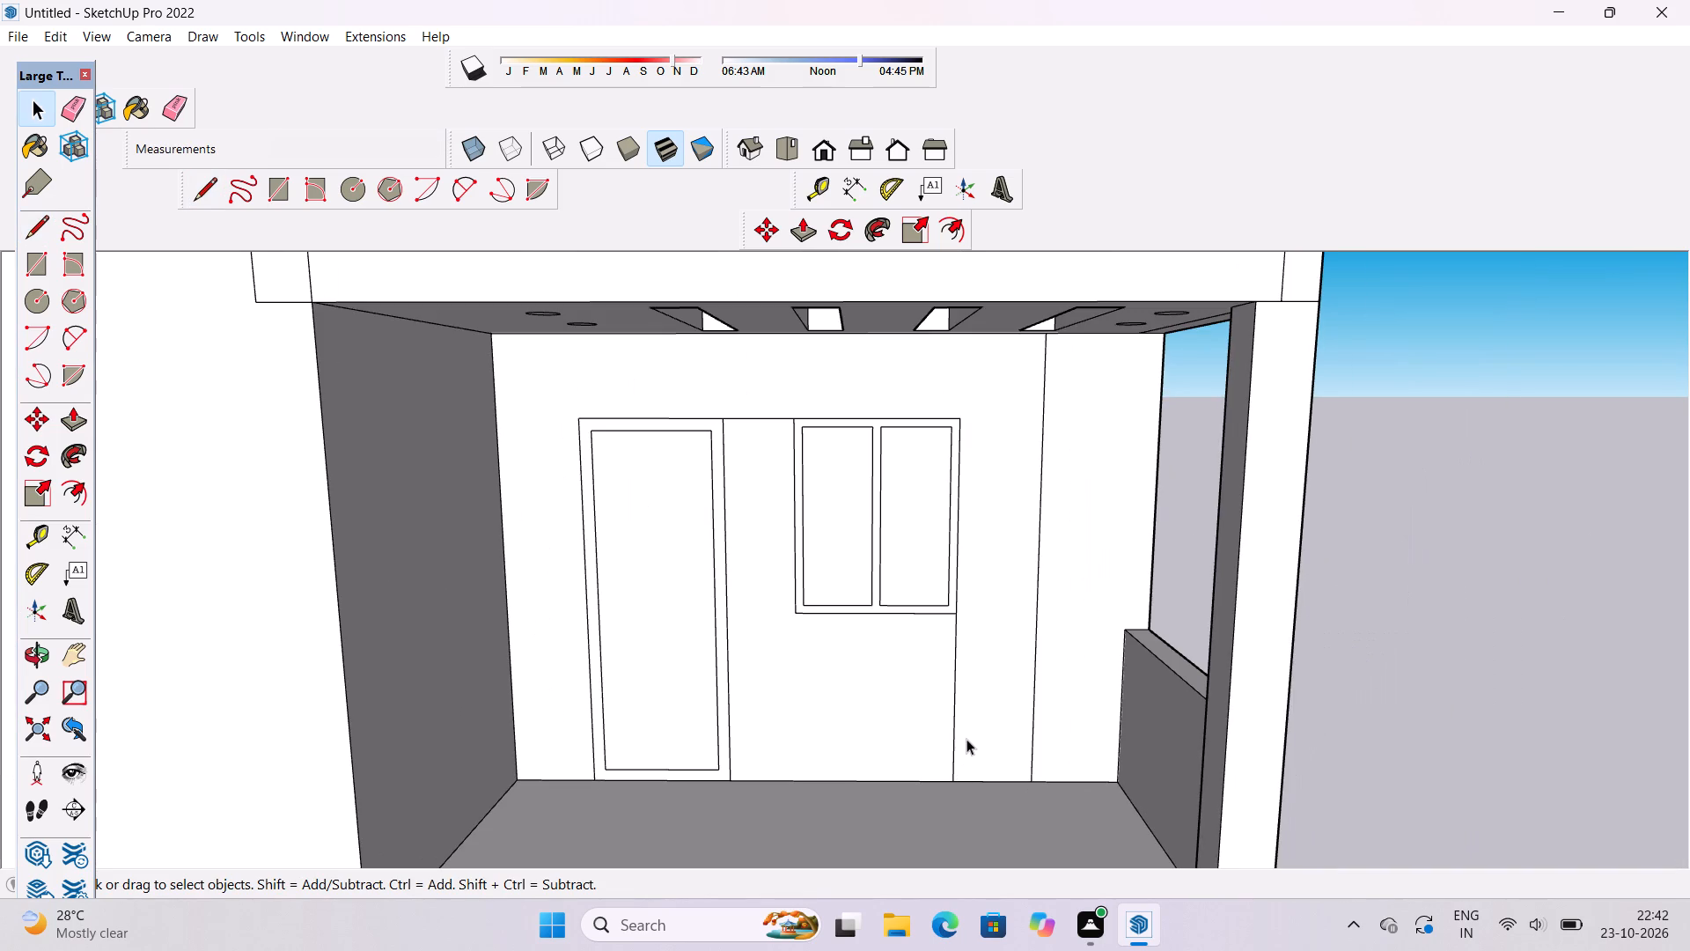
scroll(902, 755, "up", 3)
left_click(902, 755)
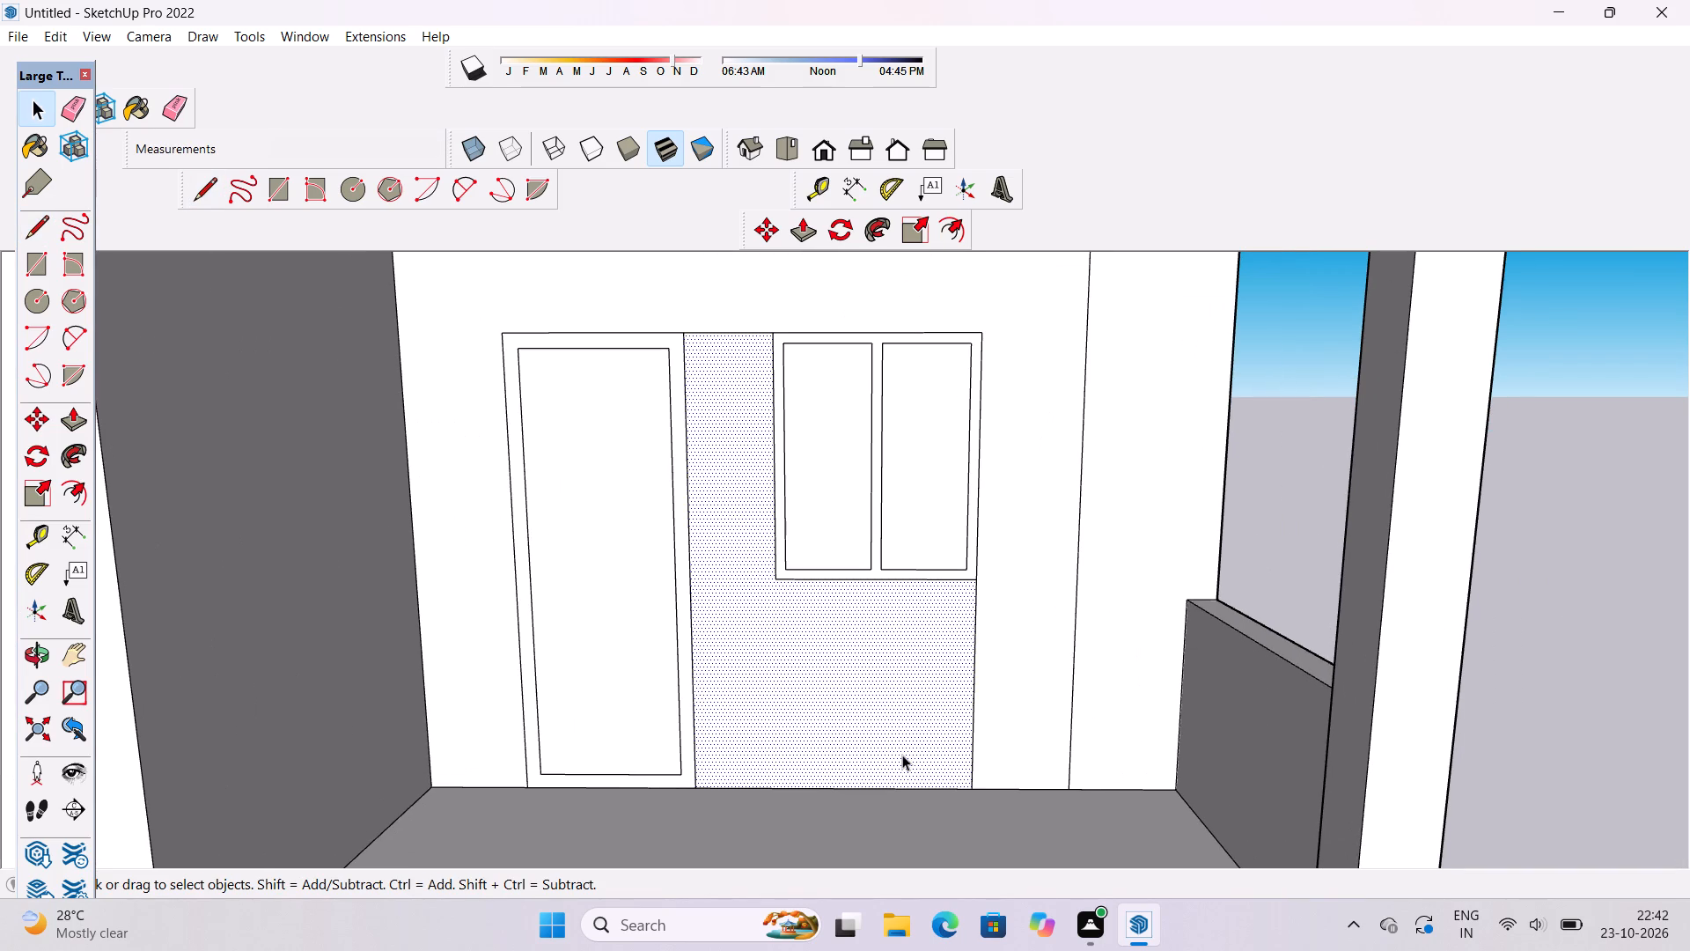
key("p")
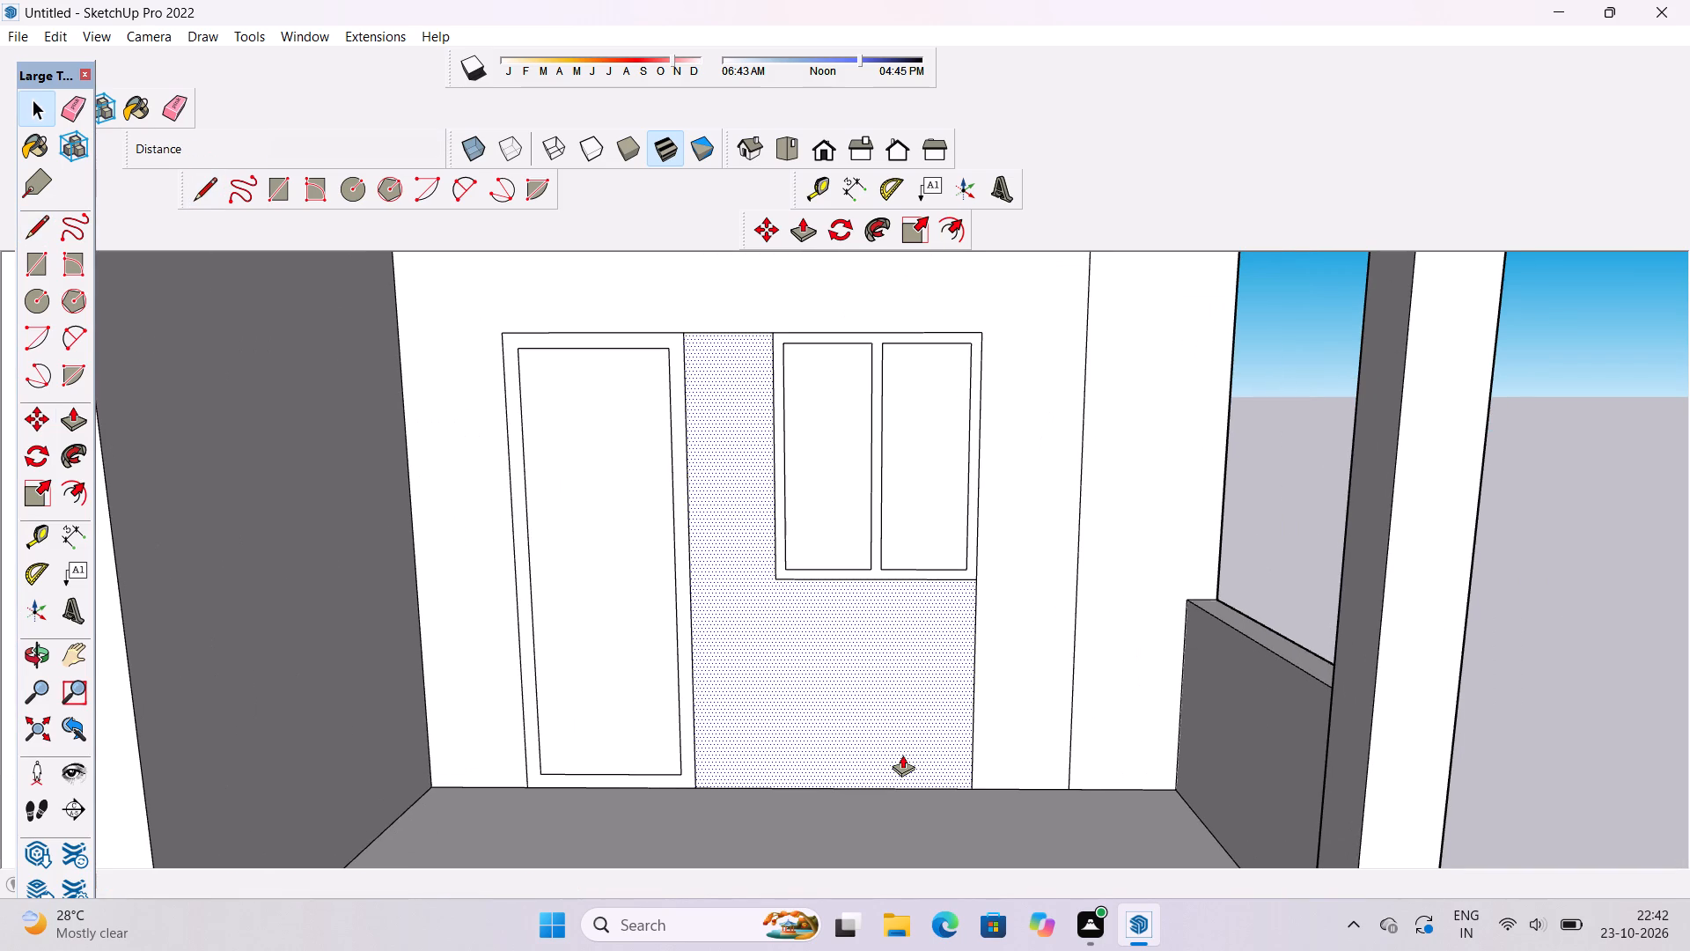
left_click(902, 755)
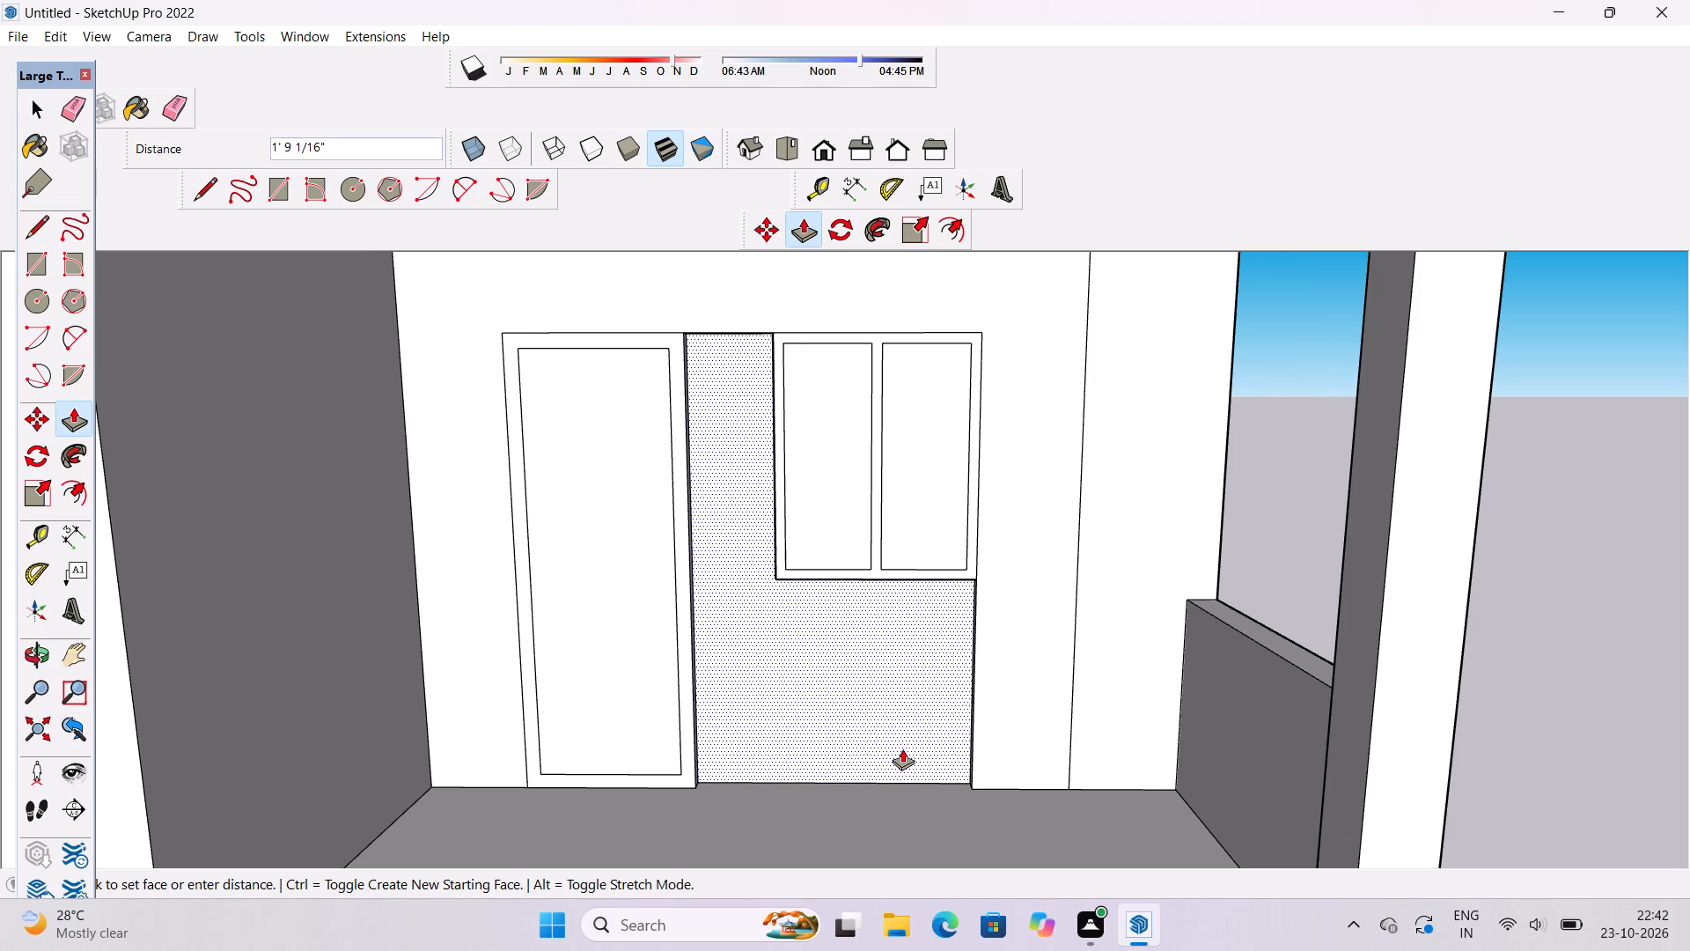
scroll(902, 748, "down", 5)
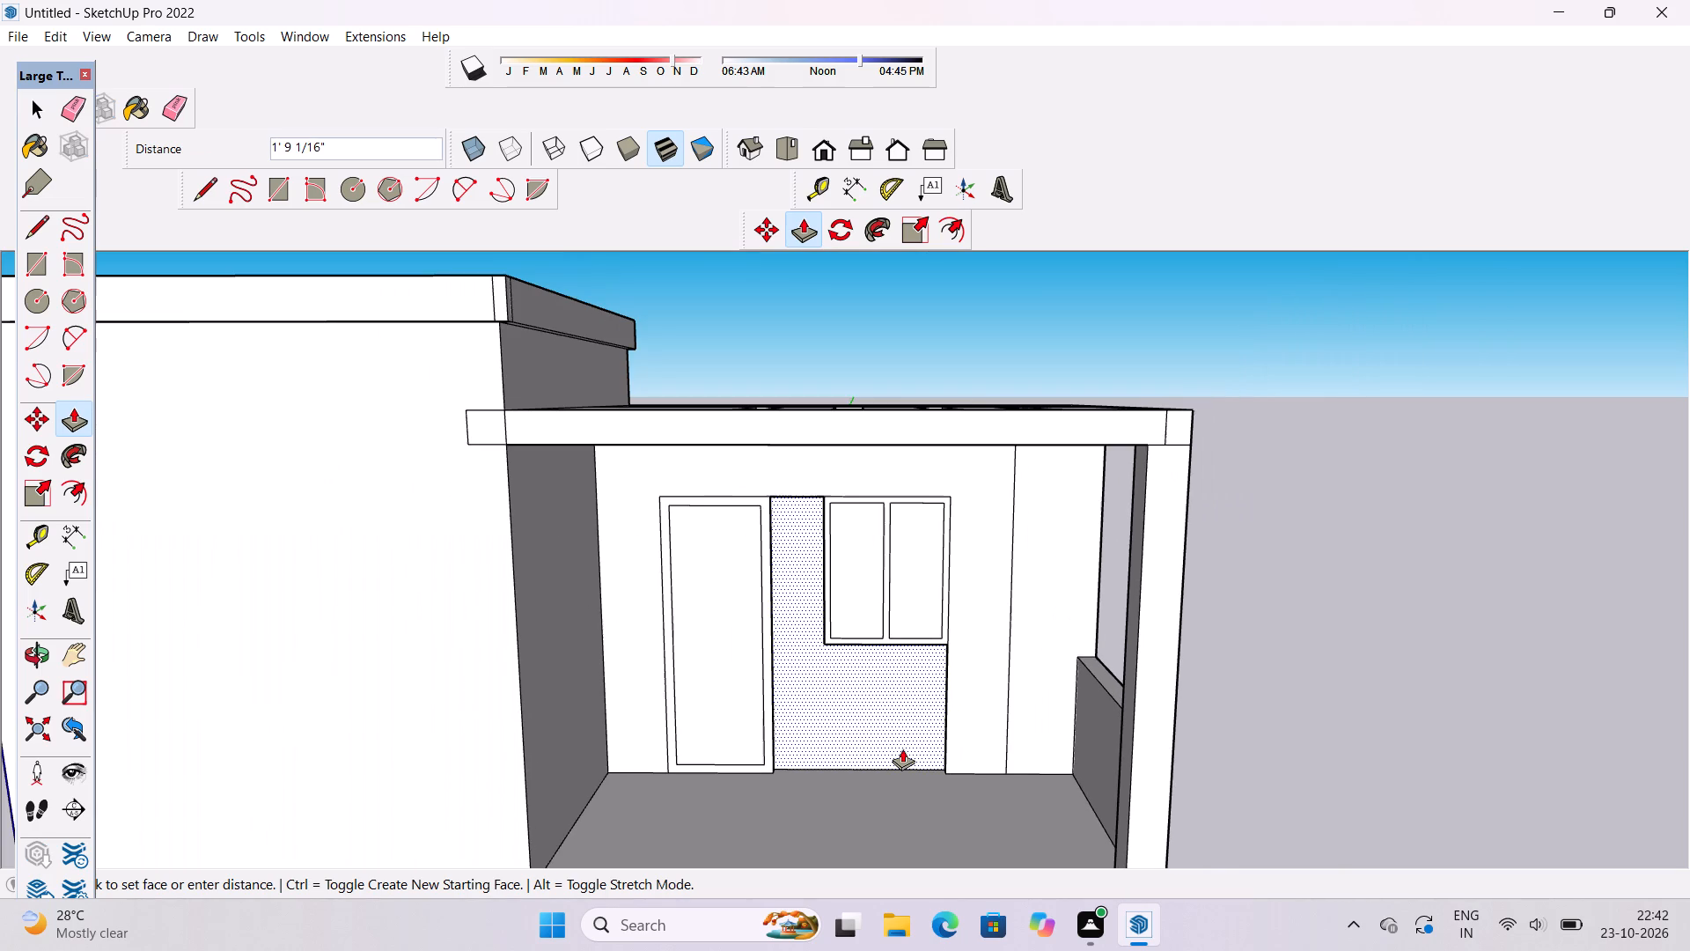
scroll(902, 748, "down", 10)
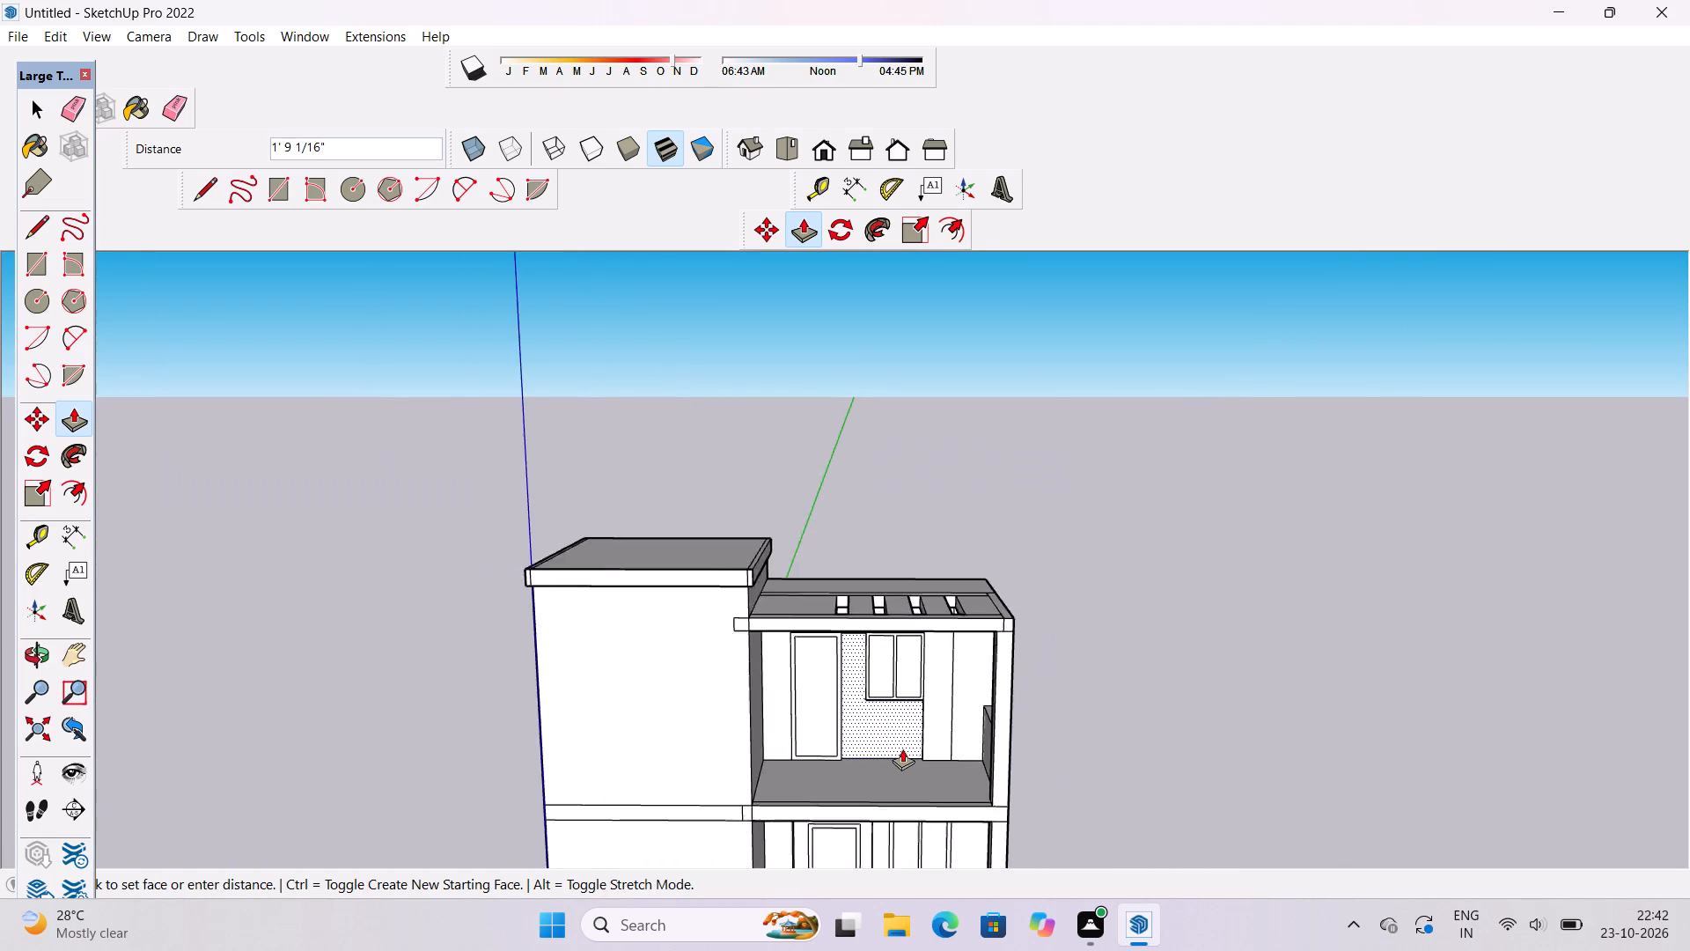
scroll(902, 748, "down", 2)
scroll(879, 848, "up", 18)
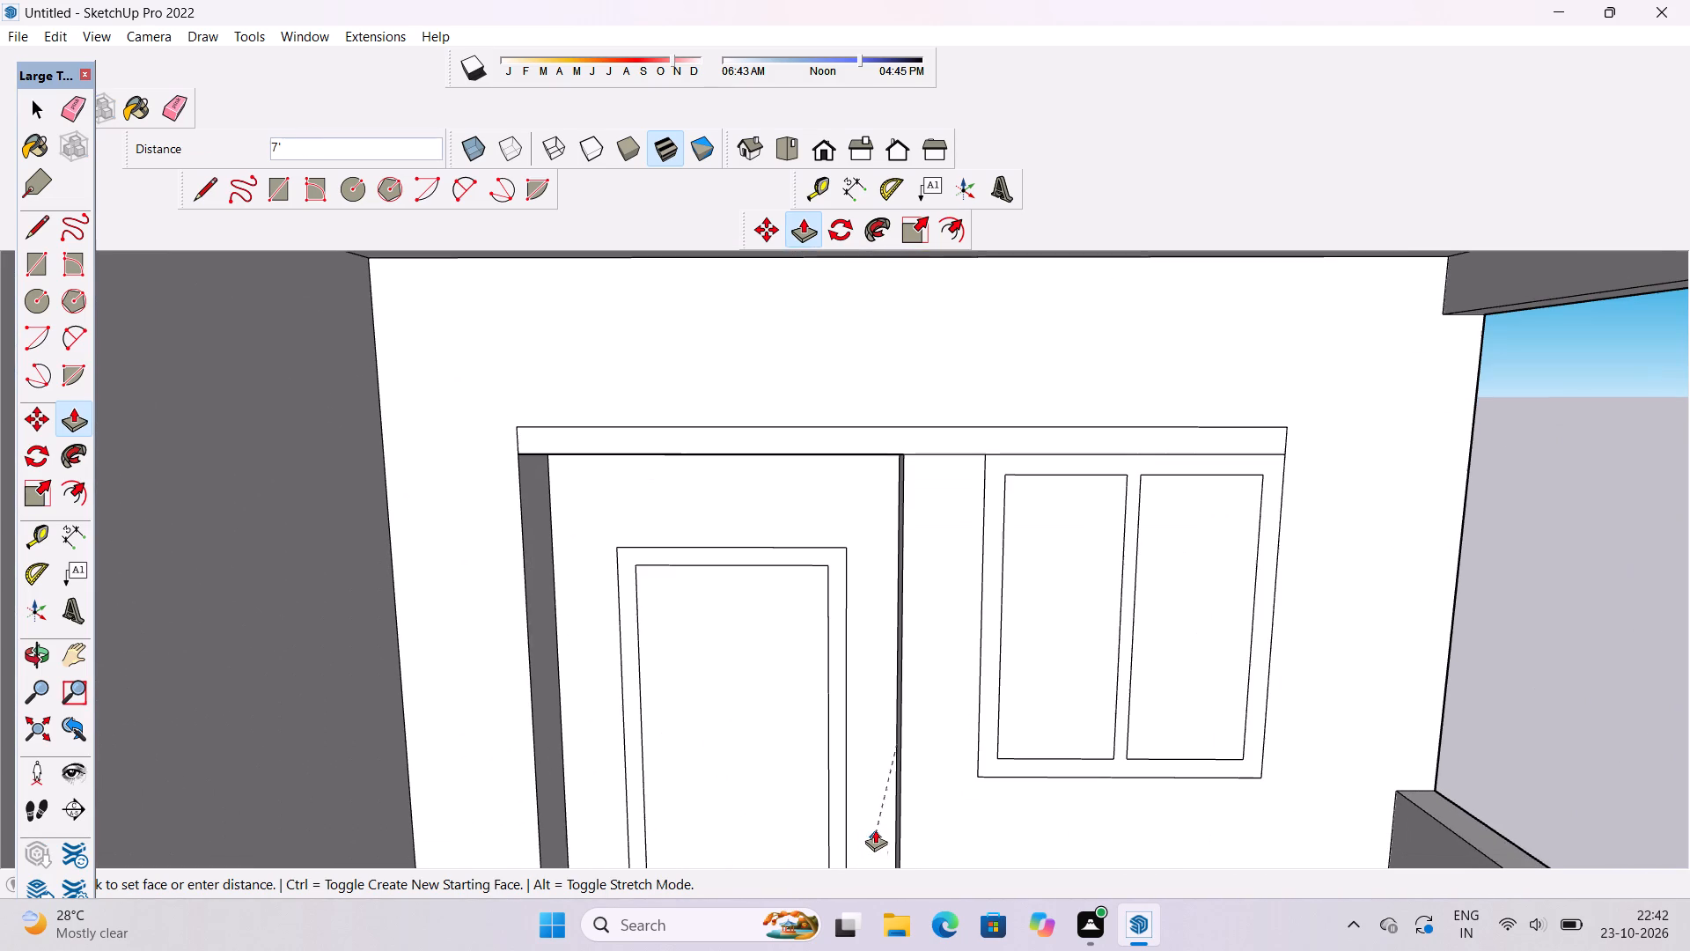
left_click(875, 803)
scroll(881, 867, "down", 12)
scroll(882, 876, "up", 1)
scroll(882, 876, "down", 4)
scroll(846, 743, "down", 7)
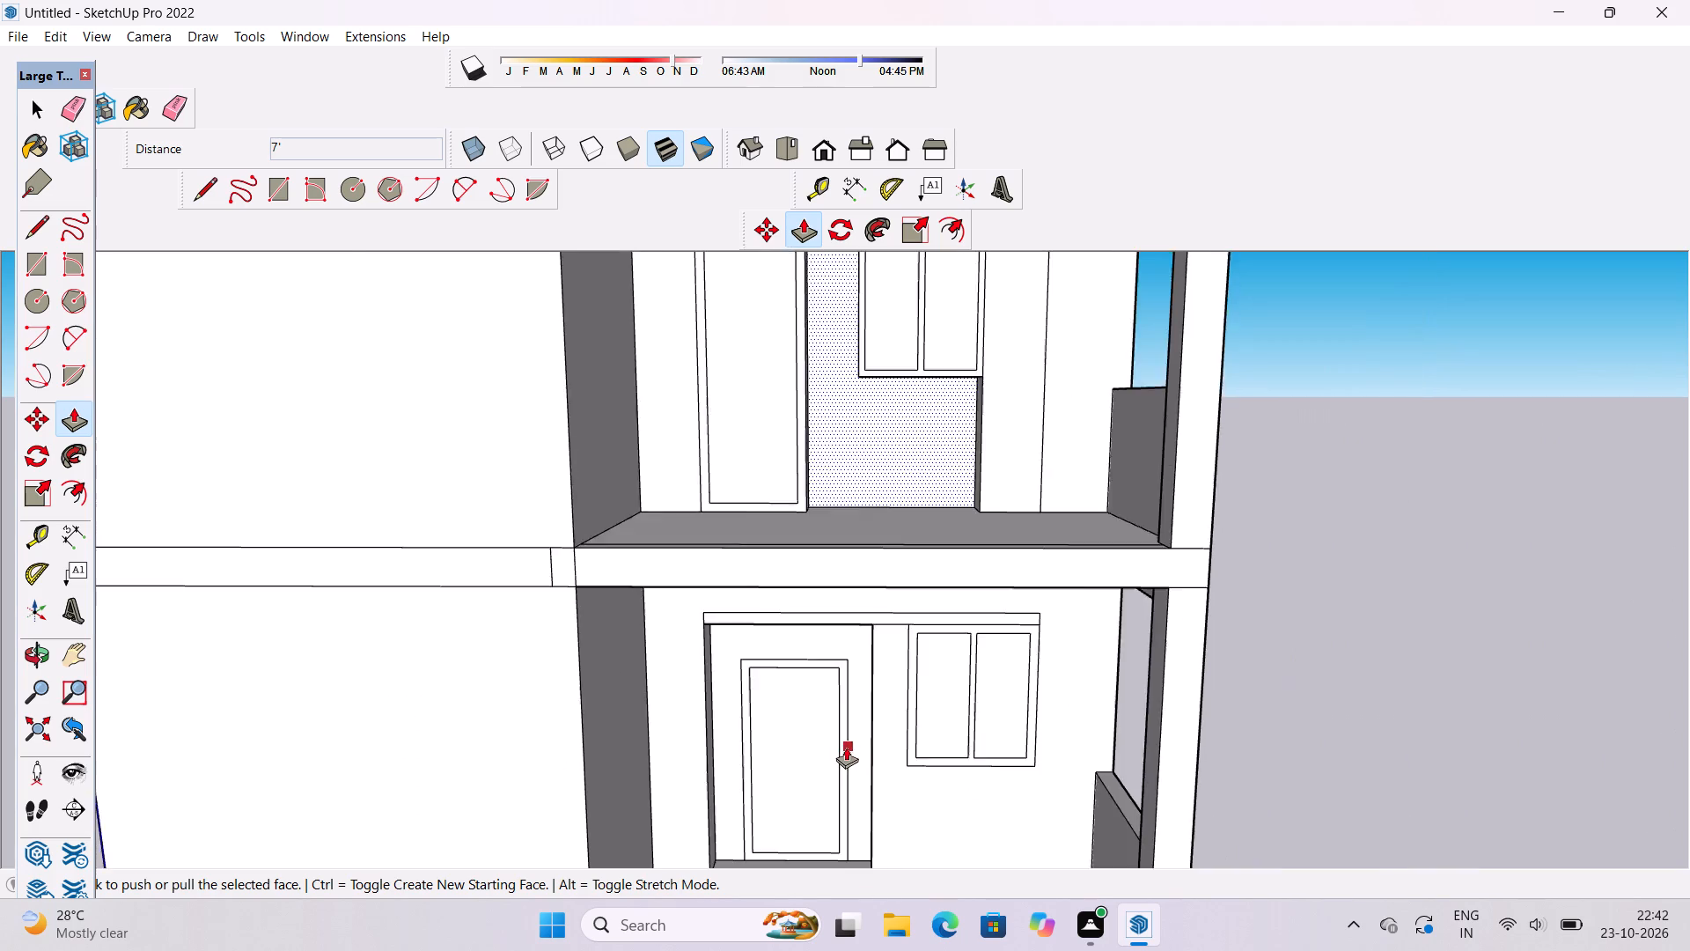
scroll(846, 747, "down", 7)
key("space")
left_click(1121, 447)
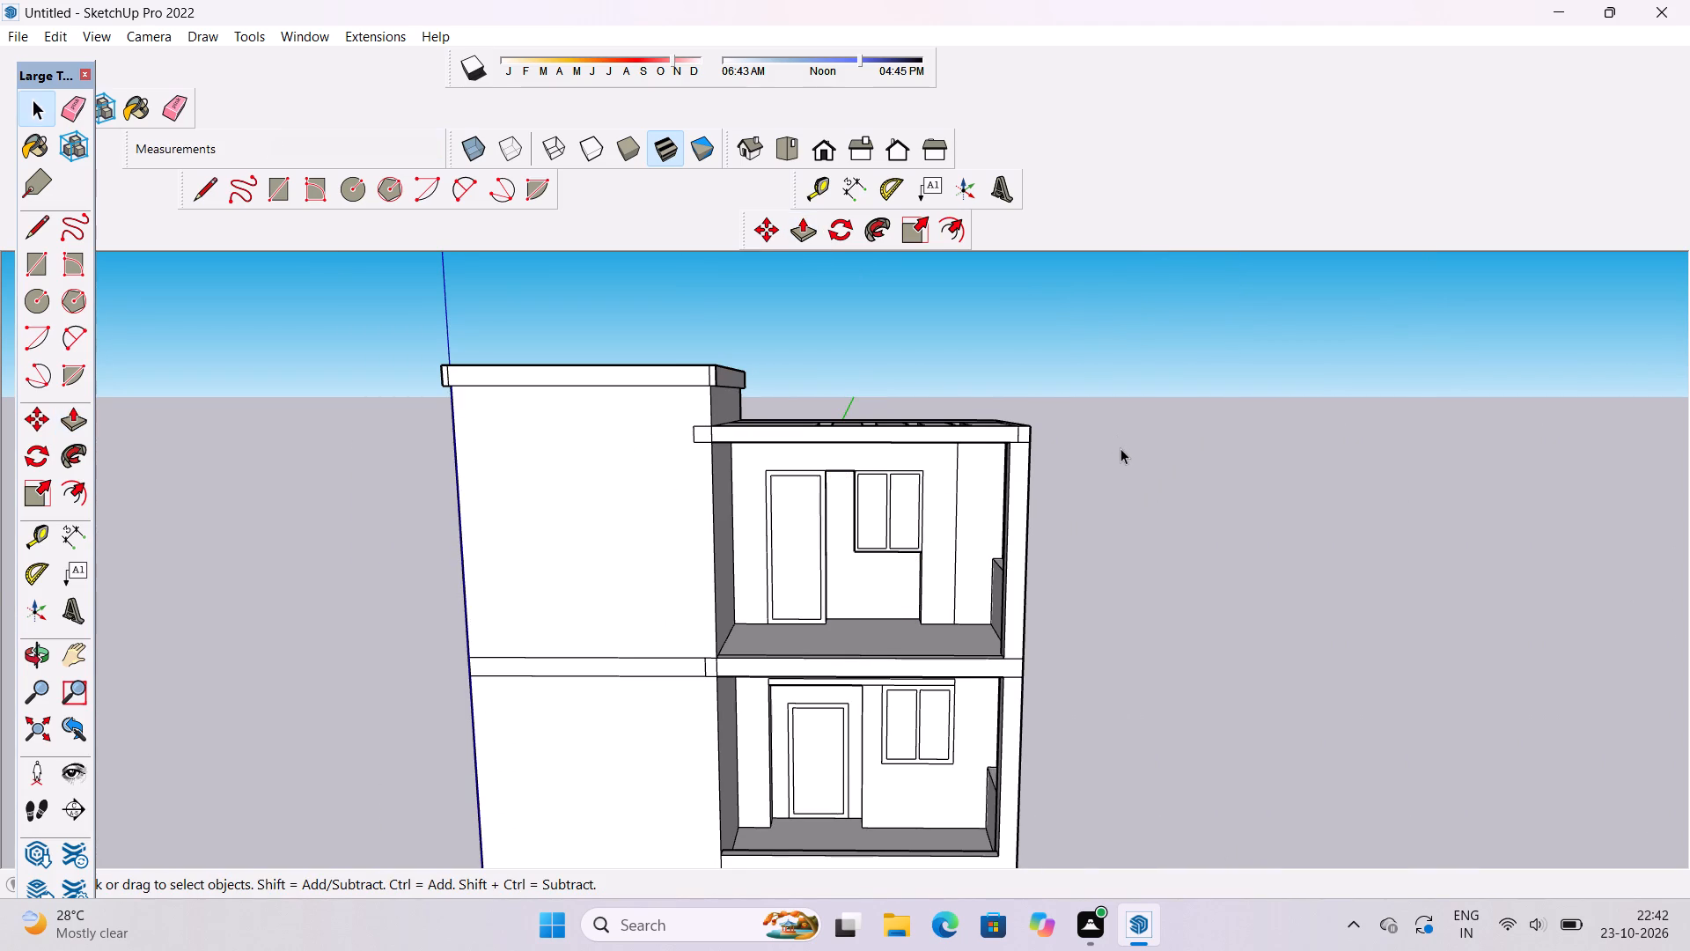
Push the top-floor window frame inward 7' so it sits flush with the recessed wall.
scroll(1128, 453, "up", 4)
scroll(1149, 444, "down", 5)
scroll(908, 485, "up", 8)
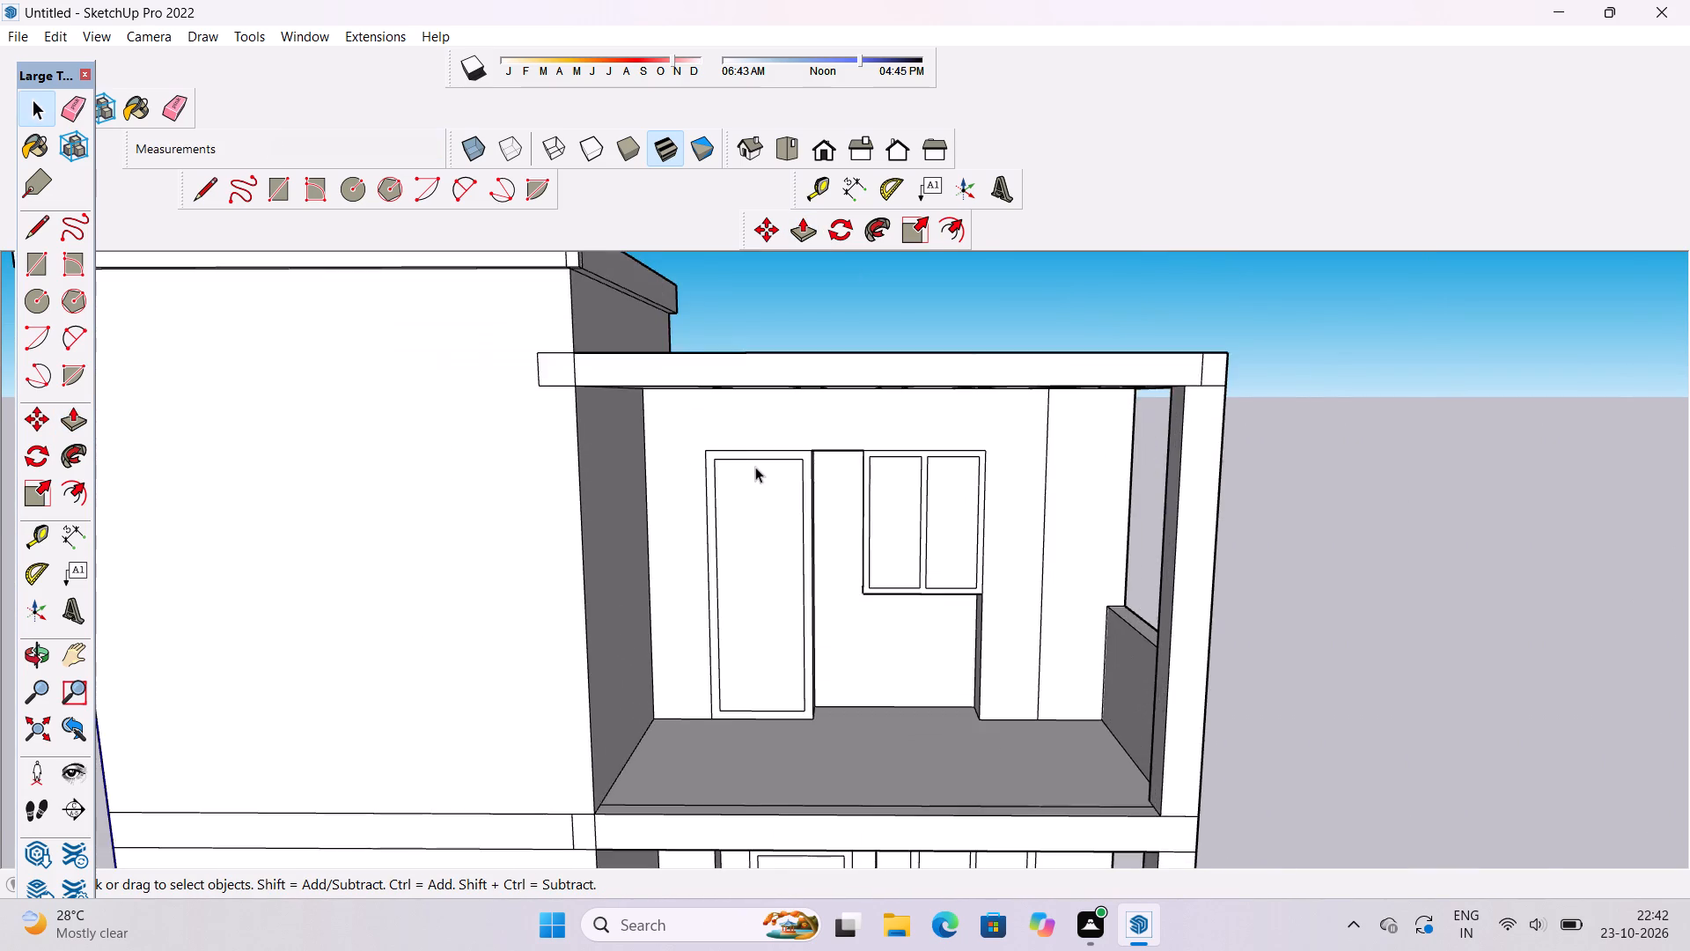
scroll(755, 467, "up", 3)
scroll(841, 453, "up", 5)
scroll(962, 466, "up", 4)
left_click(1044, 472)
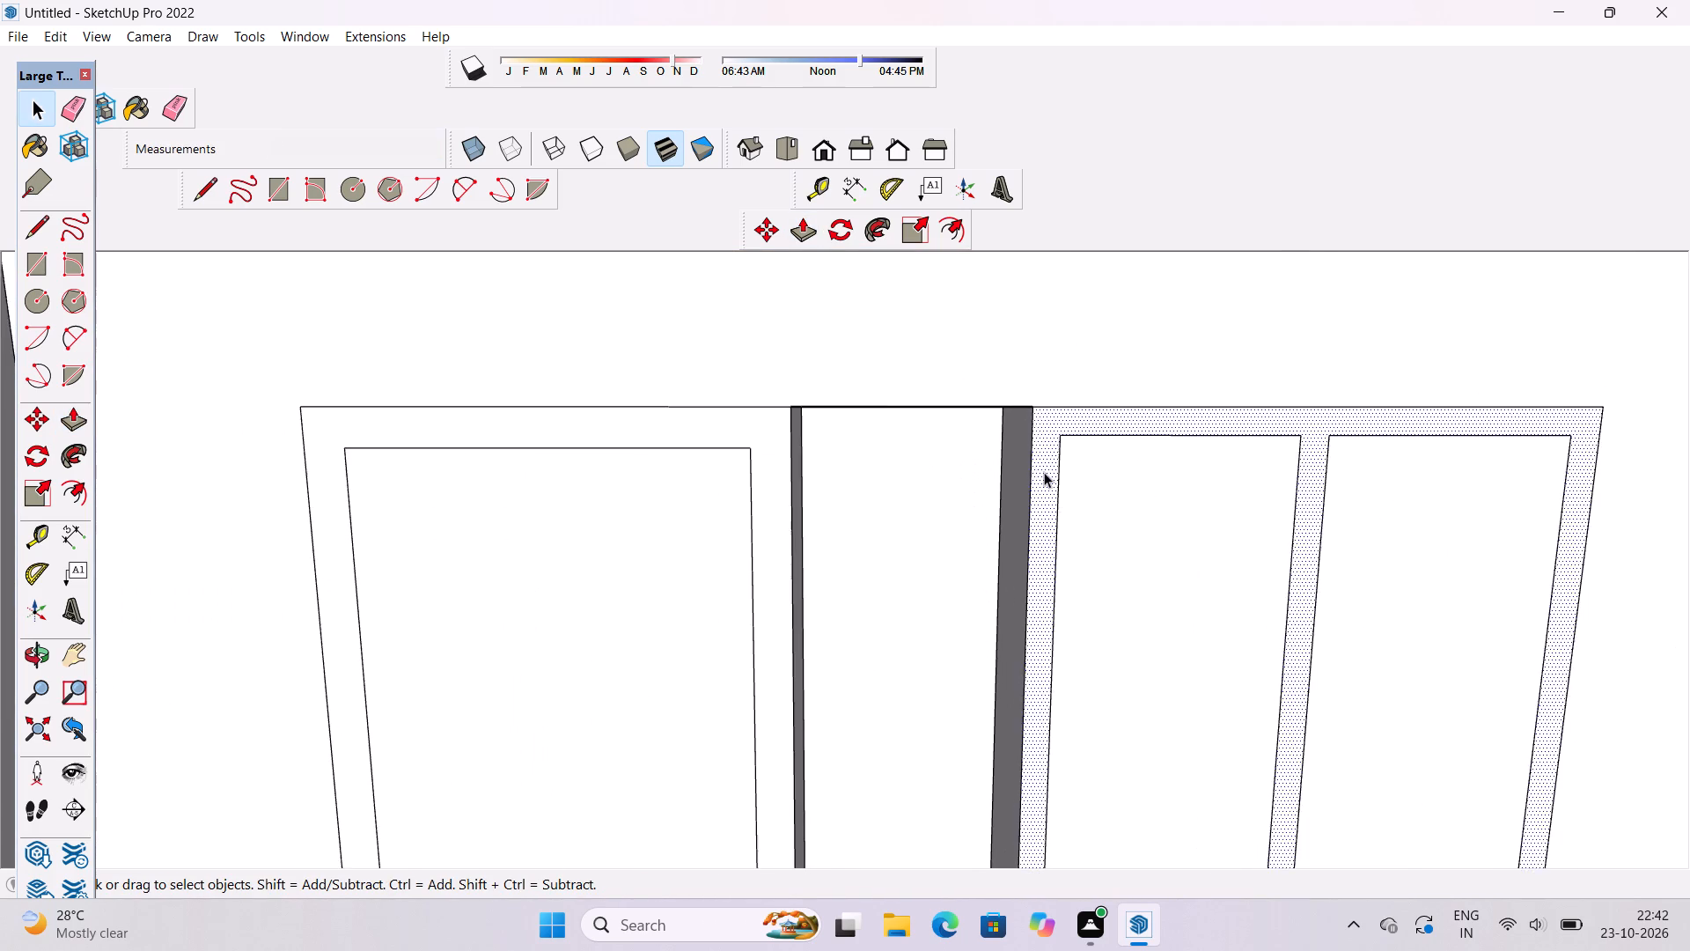
scroll(1044, 472, "down", 5)
scroll(1044, 472, "up", 4)
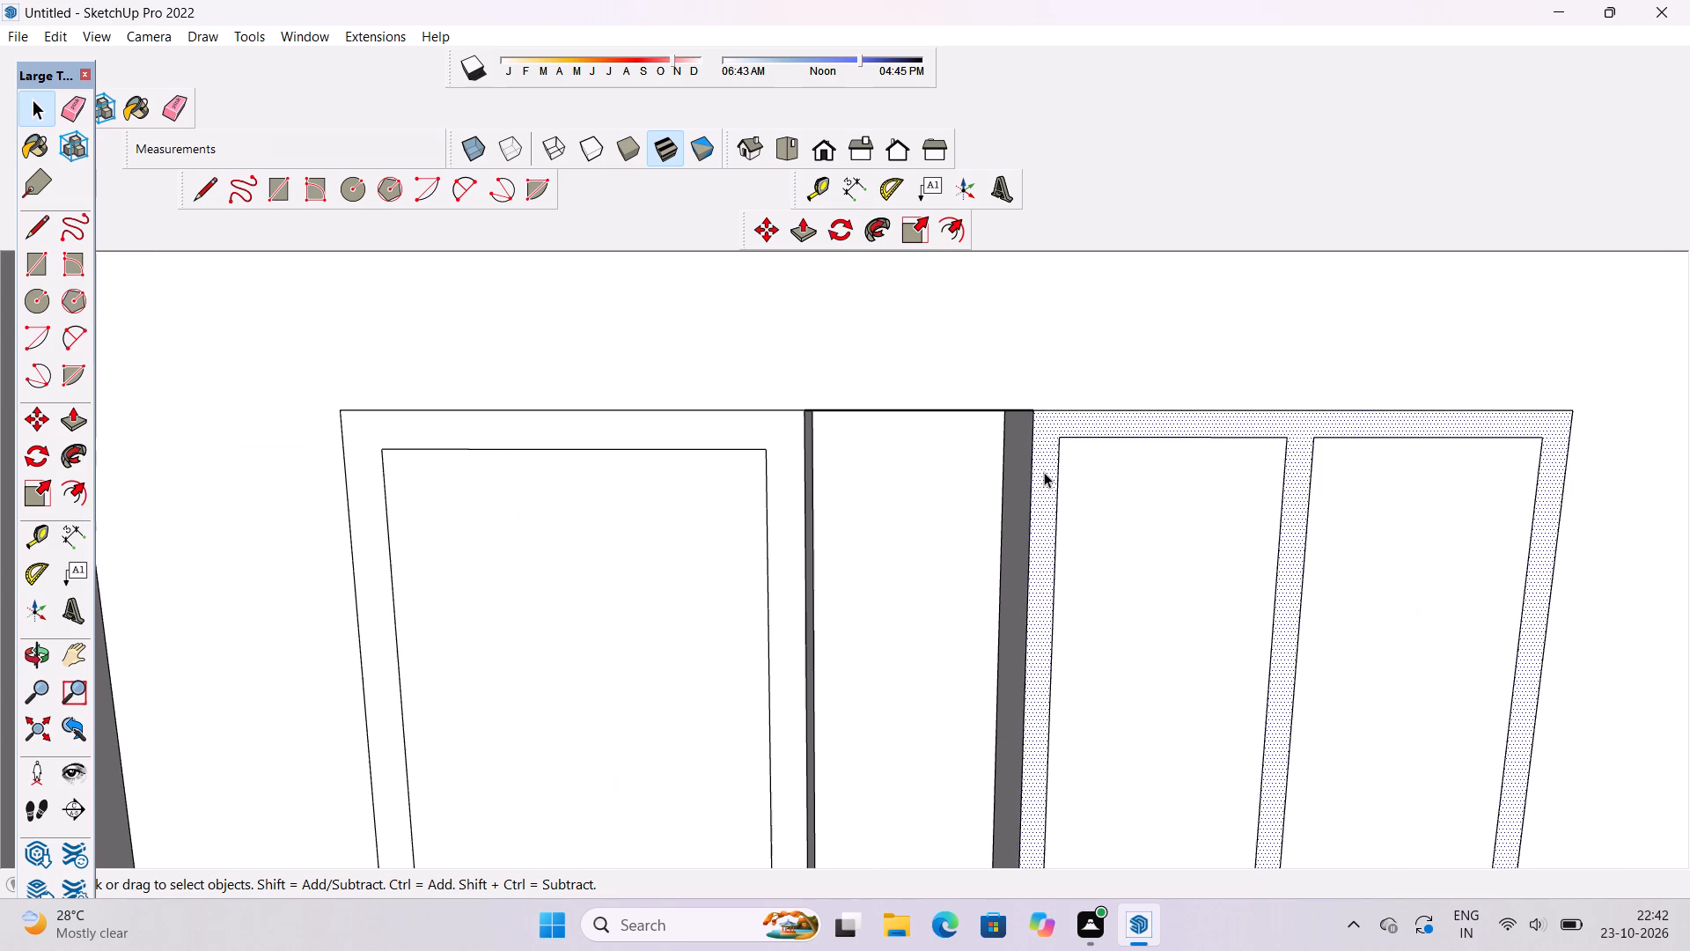
scroll(1044, 472, "up", 1)
scroll(1044, 472, "down", 5)
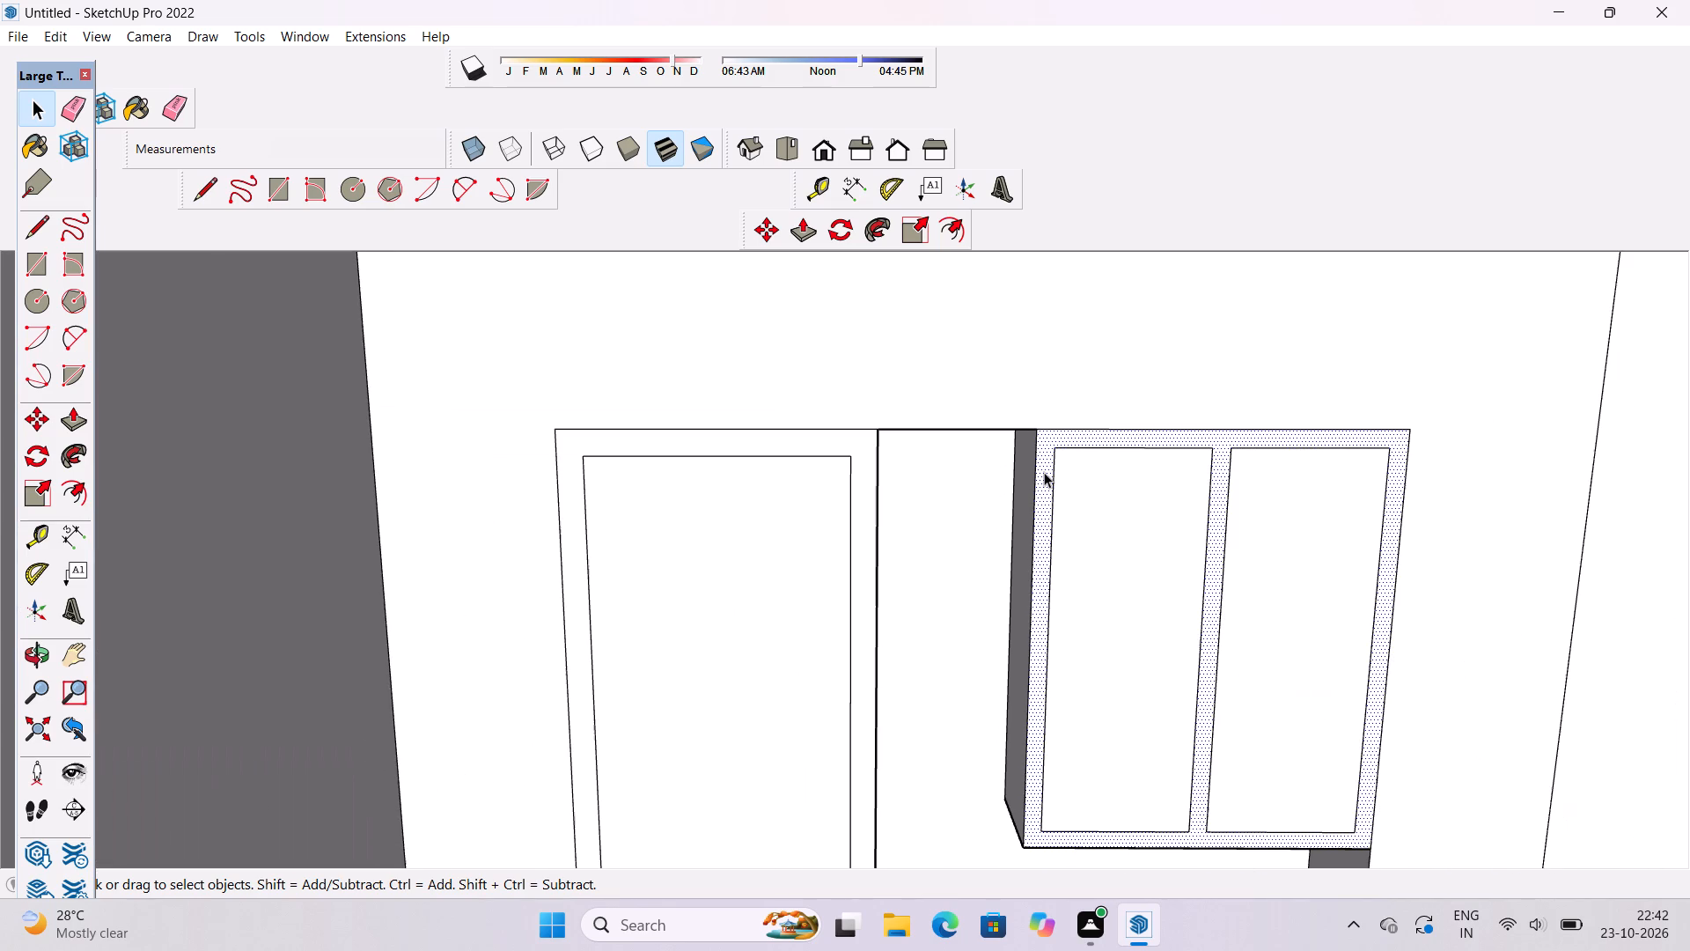
key("p")
left_click(1044, 472)
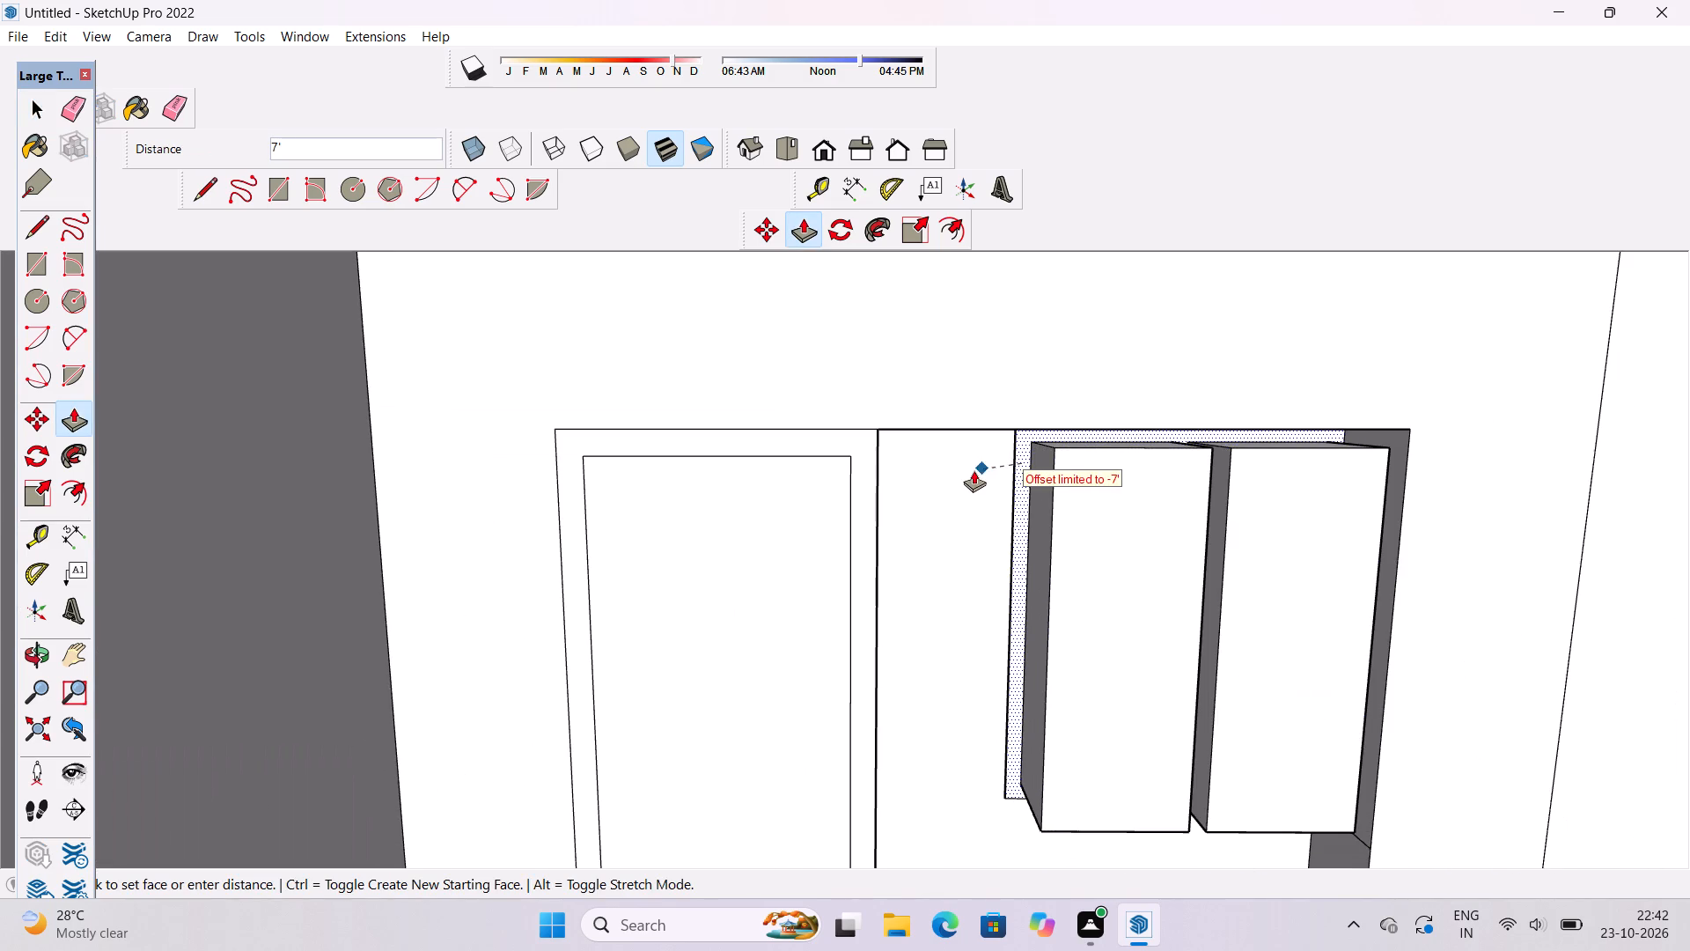
left_click(926, 483)
key("space")
Push both top-floor window panes inward until they are flush with the recessed window frame.
left_click(1111, 509)
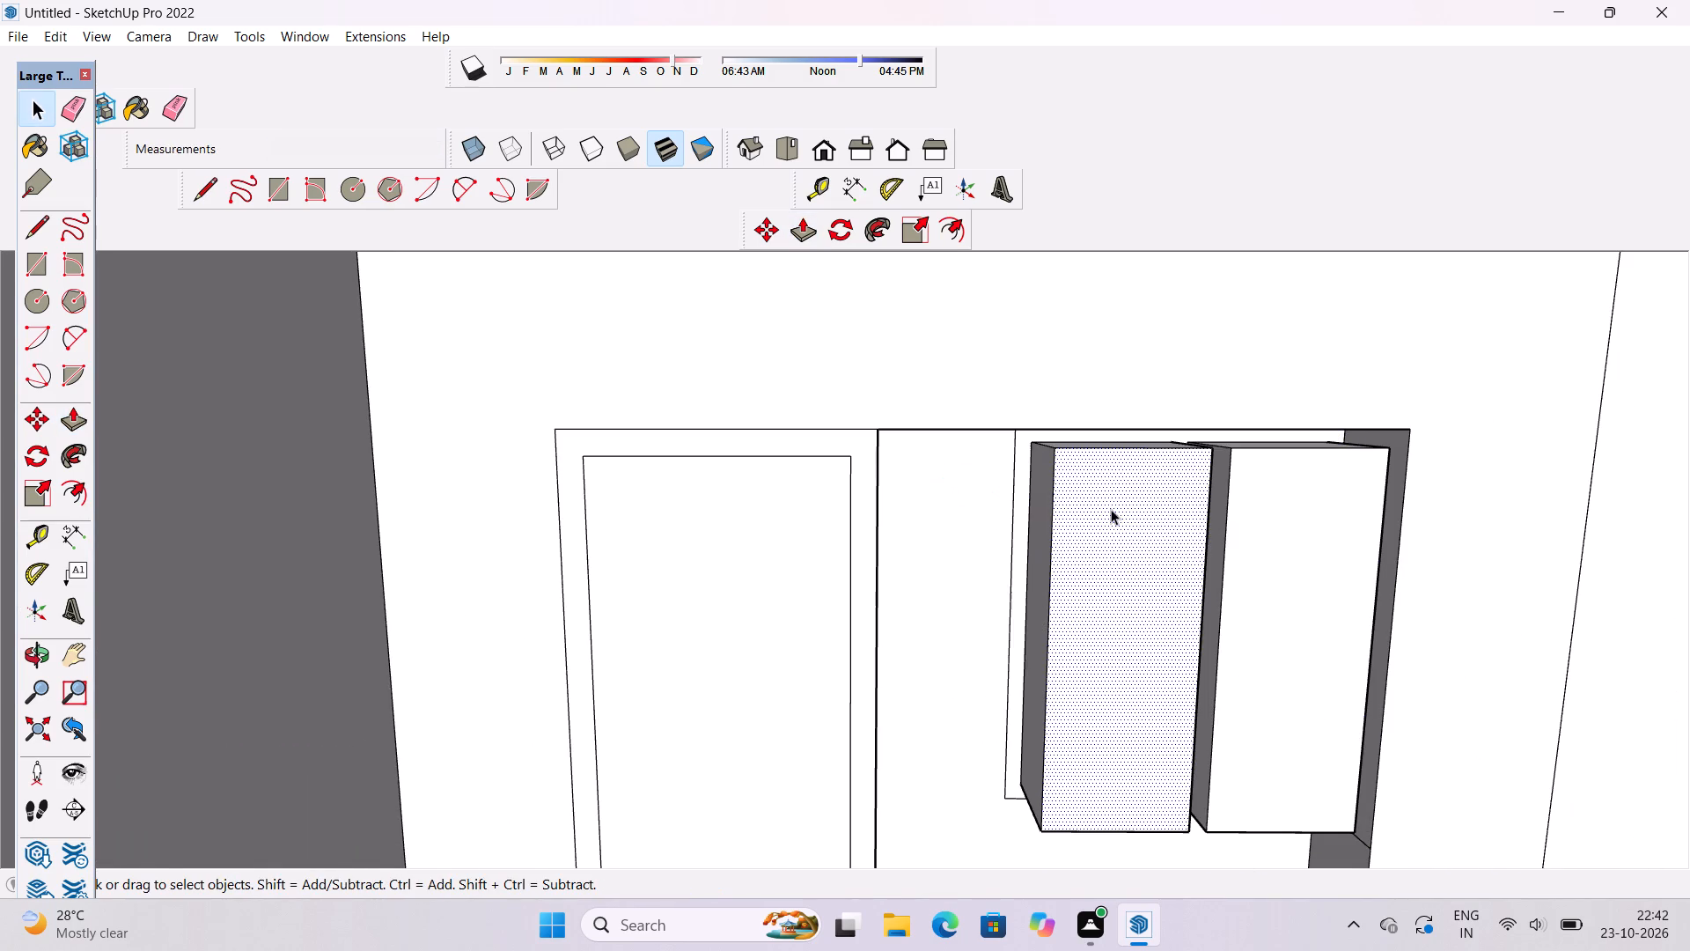
key("p")
left_click(1111, 509)
left_click(929, 490)
key("space")
left_click(1260, 507)
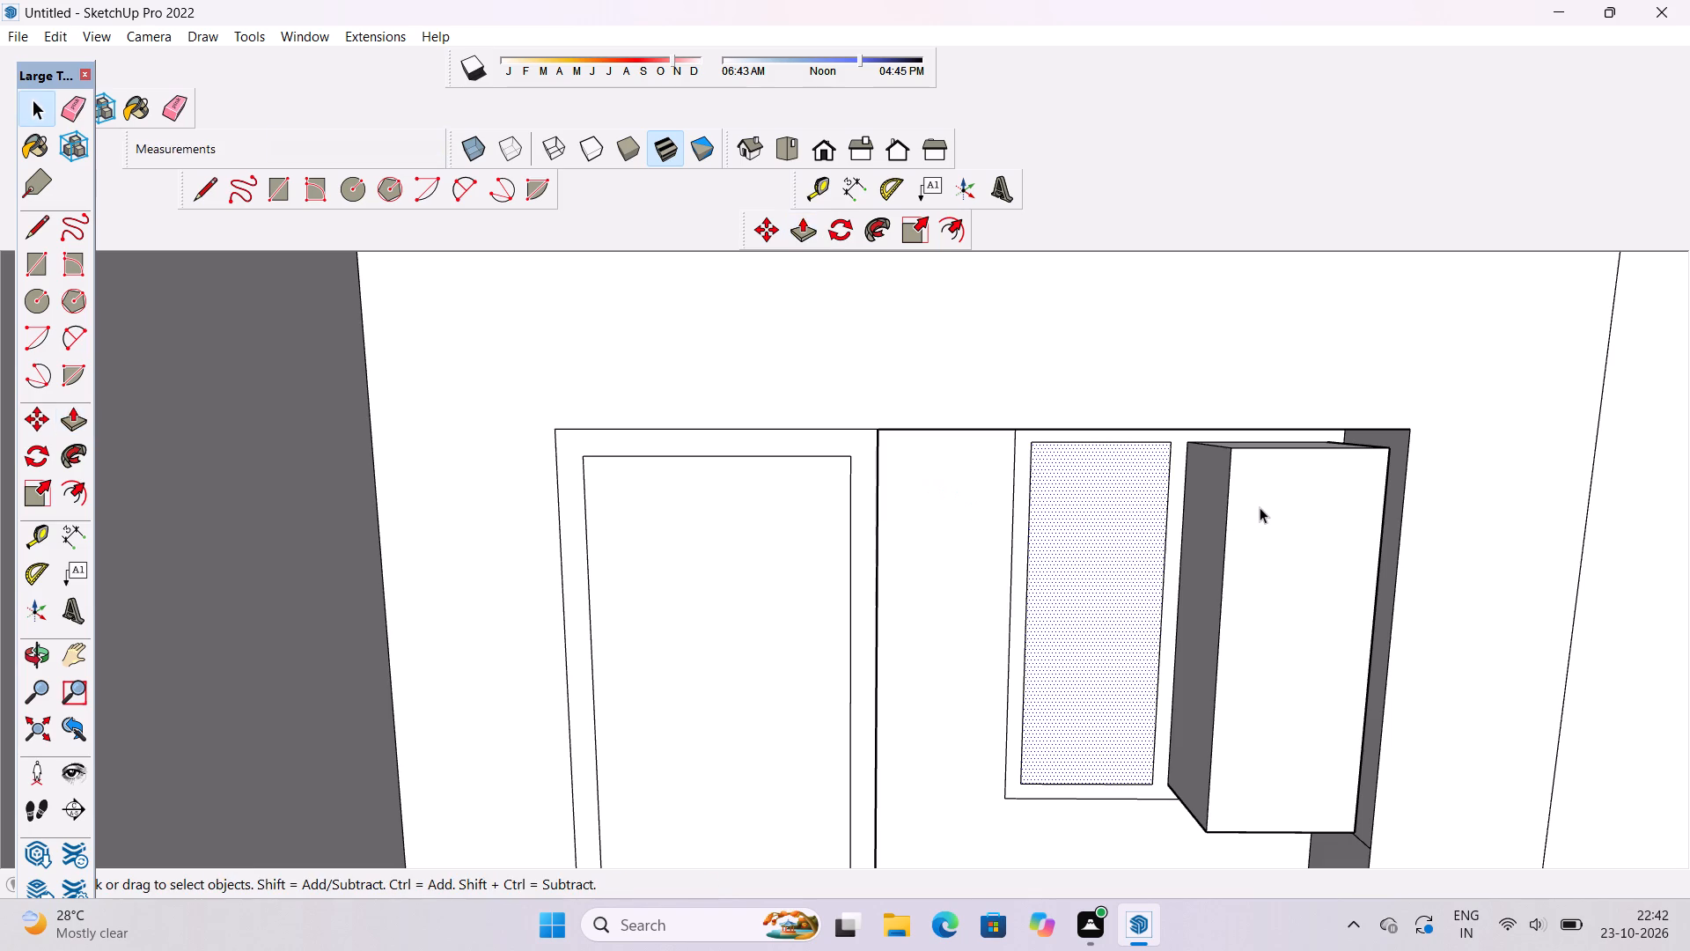
key("p")
left_click(1260, 507)
left_click(1085, 503)
key("space")
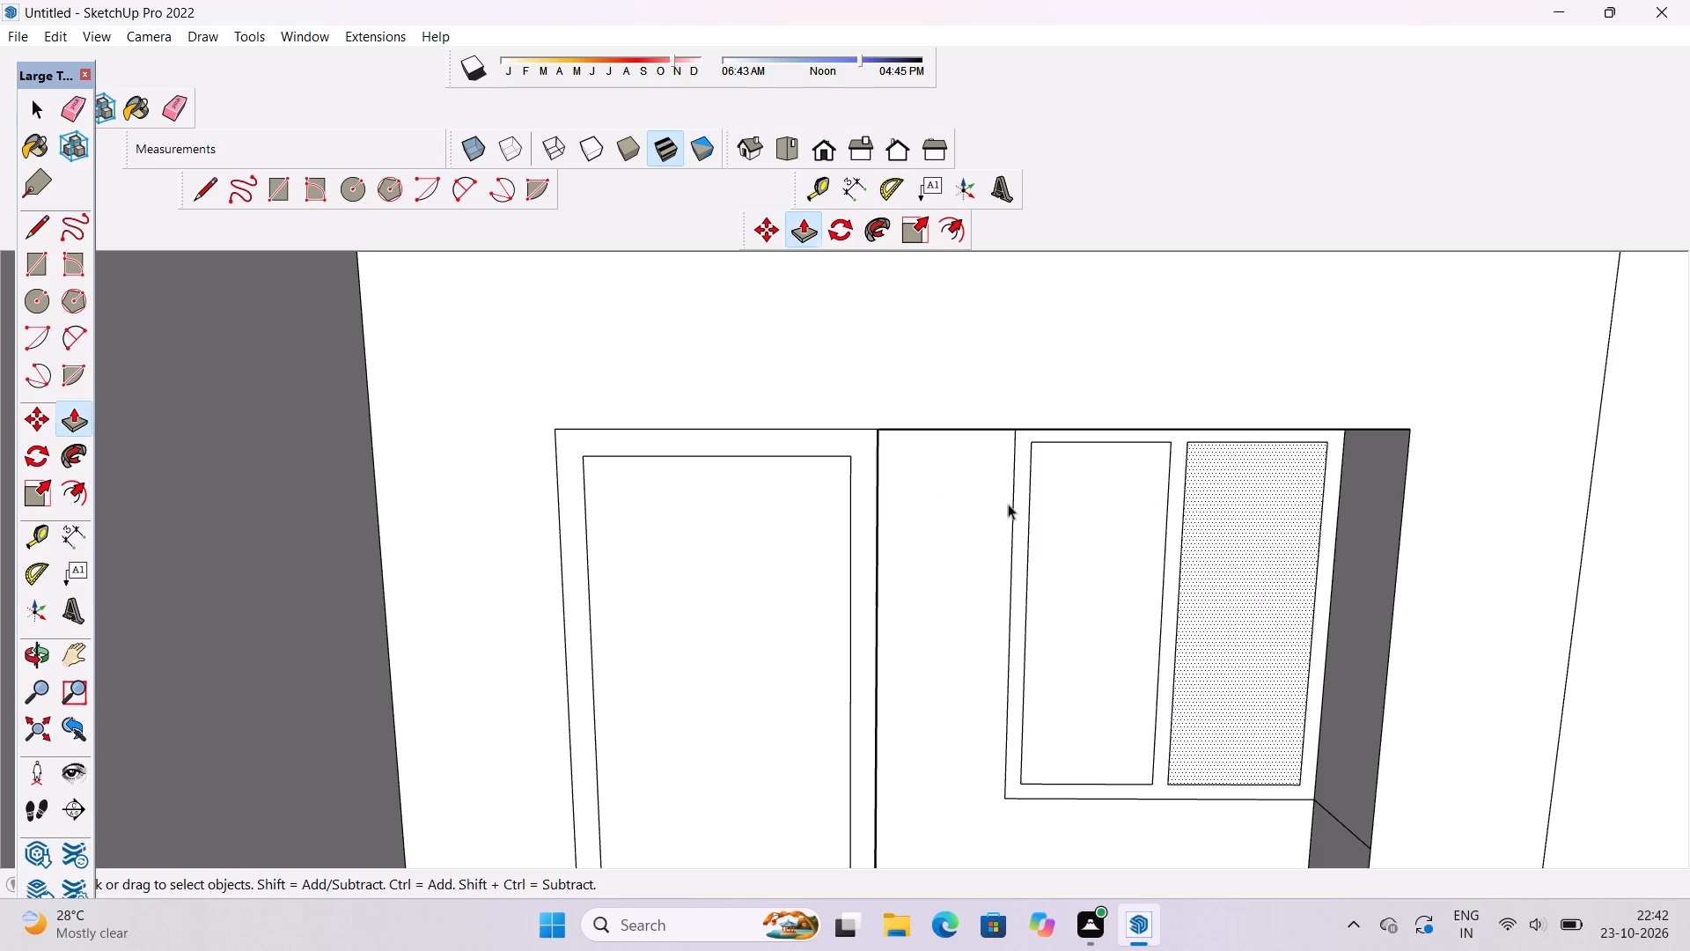
scroll(996, 490, "down", 8)
left_click(1408, 491)
Erase the leftover edge across the underside of the top-floor recess above the window.
key("o")
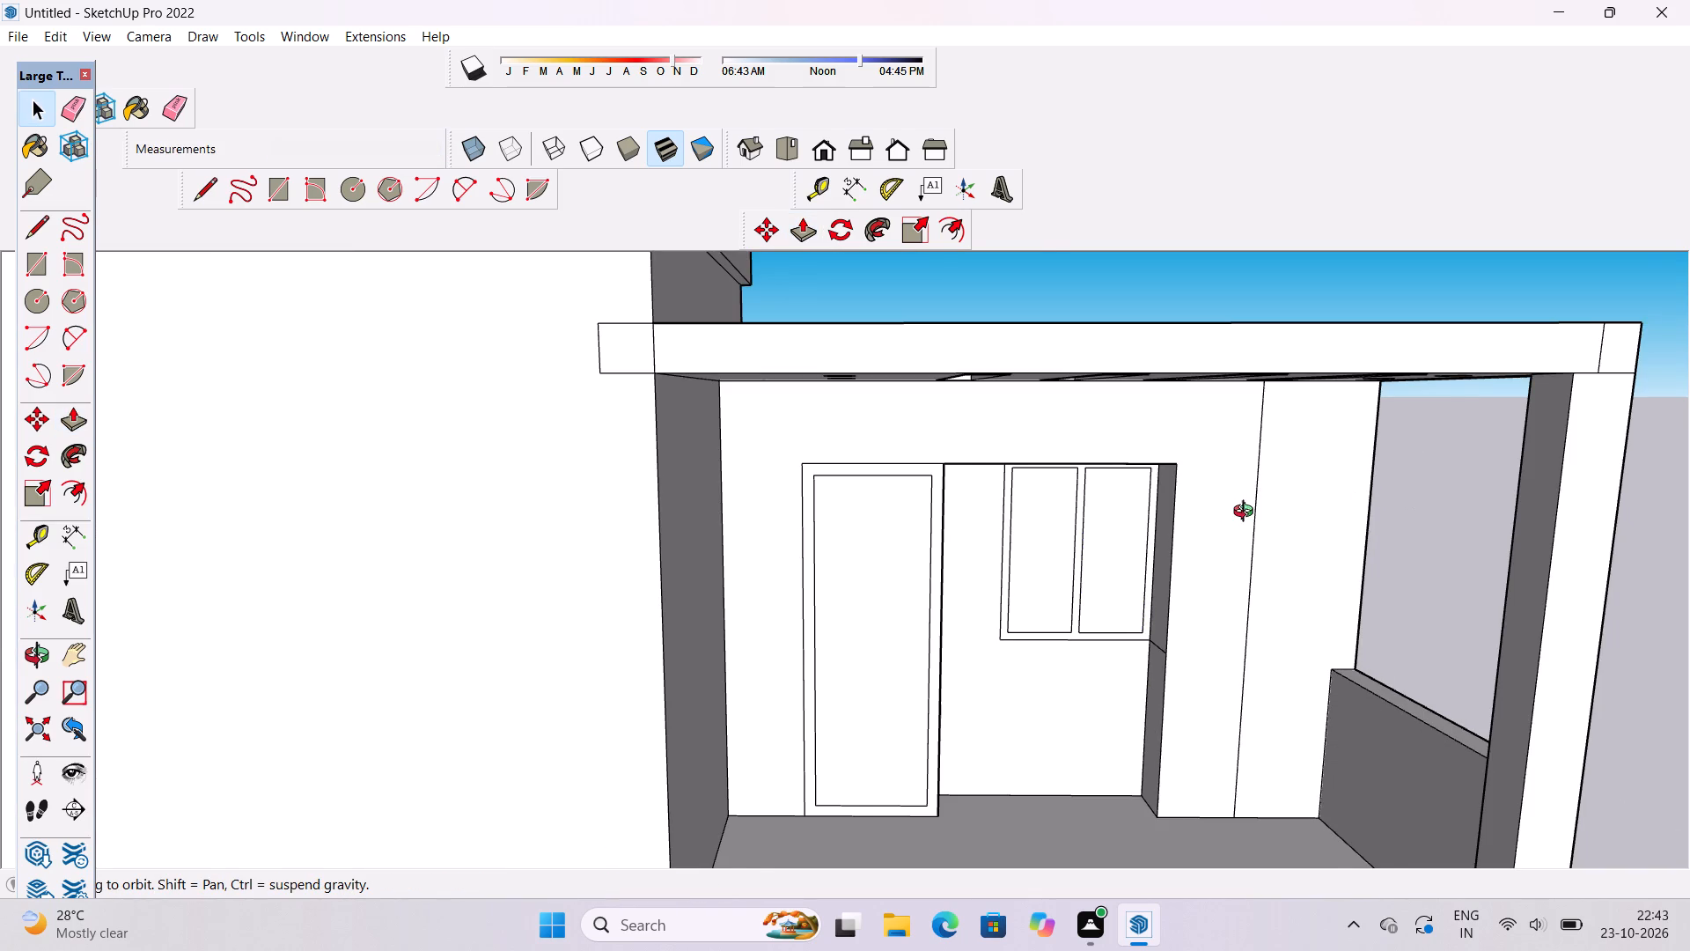
scroll(1247, 513, "down", 1)
scroll(1149, 539, "down", 5)
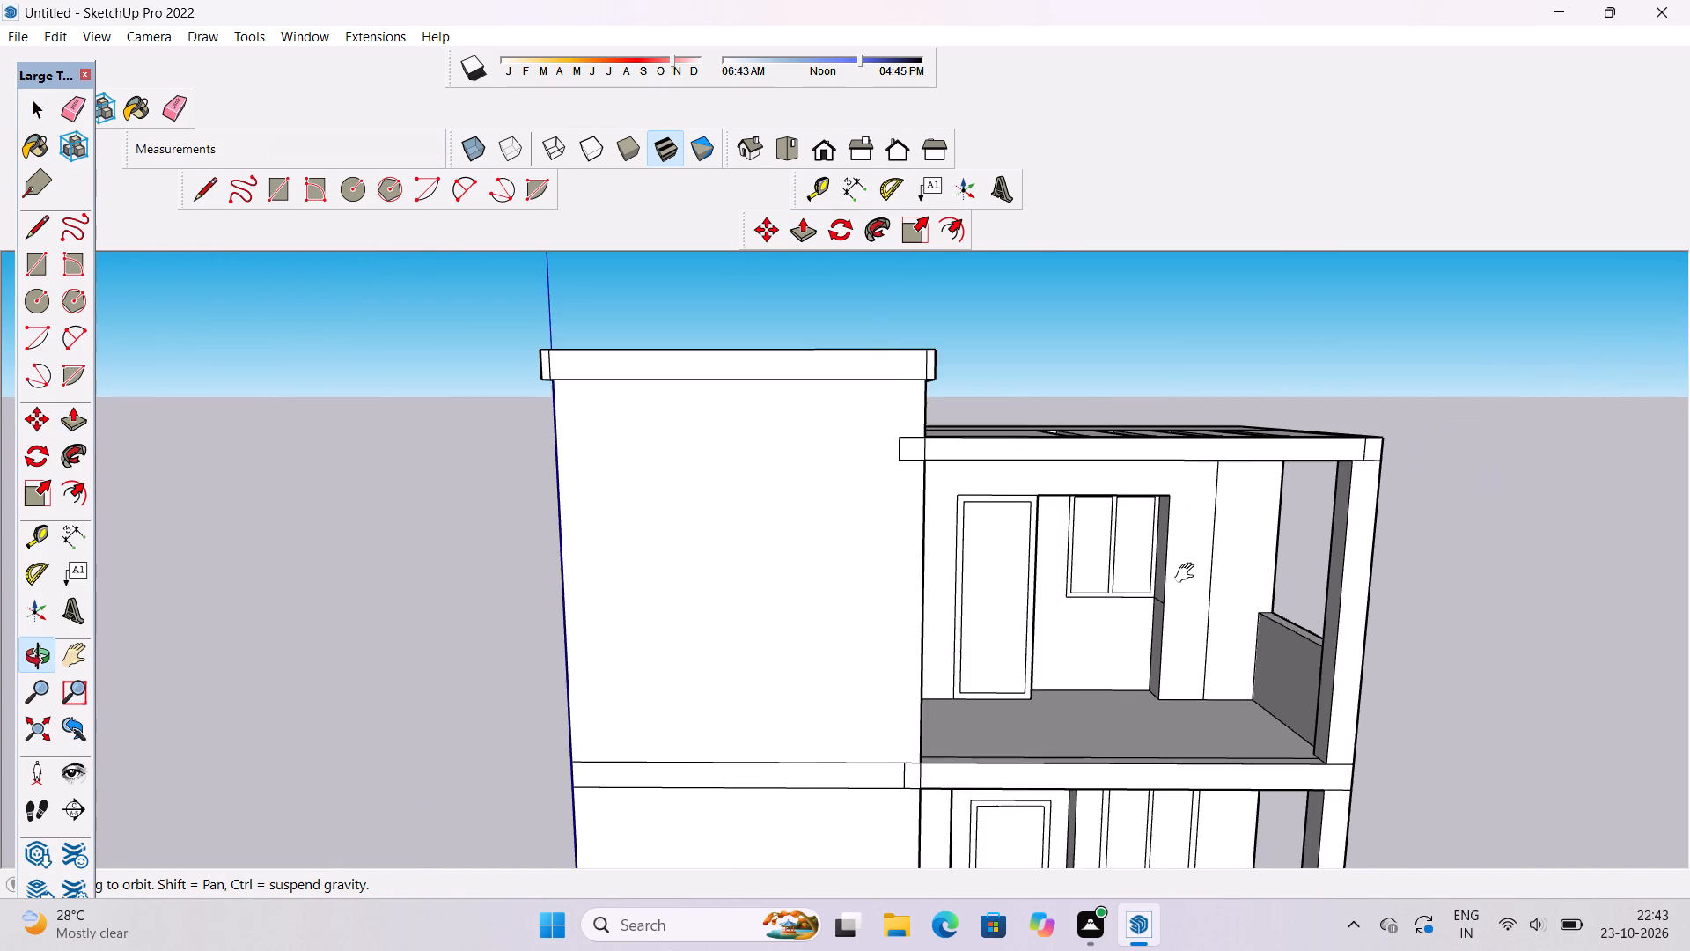
left_click_drag(1188, 573, 1108, 573, "shift")
left_click_drag(1079, 610, 1060, 505)
scroll(1052, 592, "up", 4)
left_click_drag(1052, 602, 1059, 559, "shift")
left_click_drag(1059, 559, 1040, 578)
left_click_drag(1045, 576, 1098, 688, "shift")
left_click_drag(1097, 687, 1046, 522)
scroll(1069, 585, "up", 4)
left_click_drag(1060, 590, 1075, 628, "shift")
key("e")
scroll(1075, 628, "up", 4)
left_click_drag(1060, 601, 1049, 605)
Examine the top-floor recess with its window, side wall and slotted ceiling from below and closer up.
key("o")
scroll(1135, 528, "down", 13)
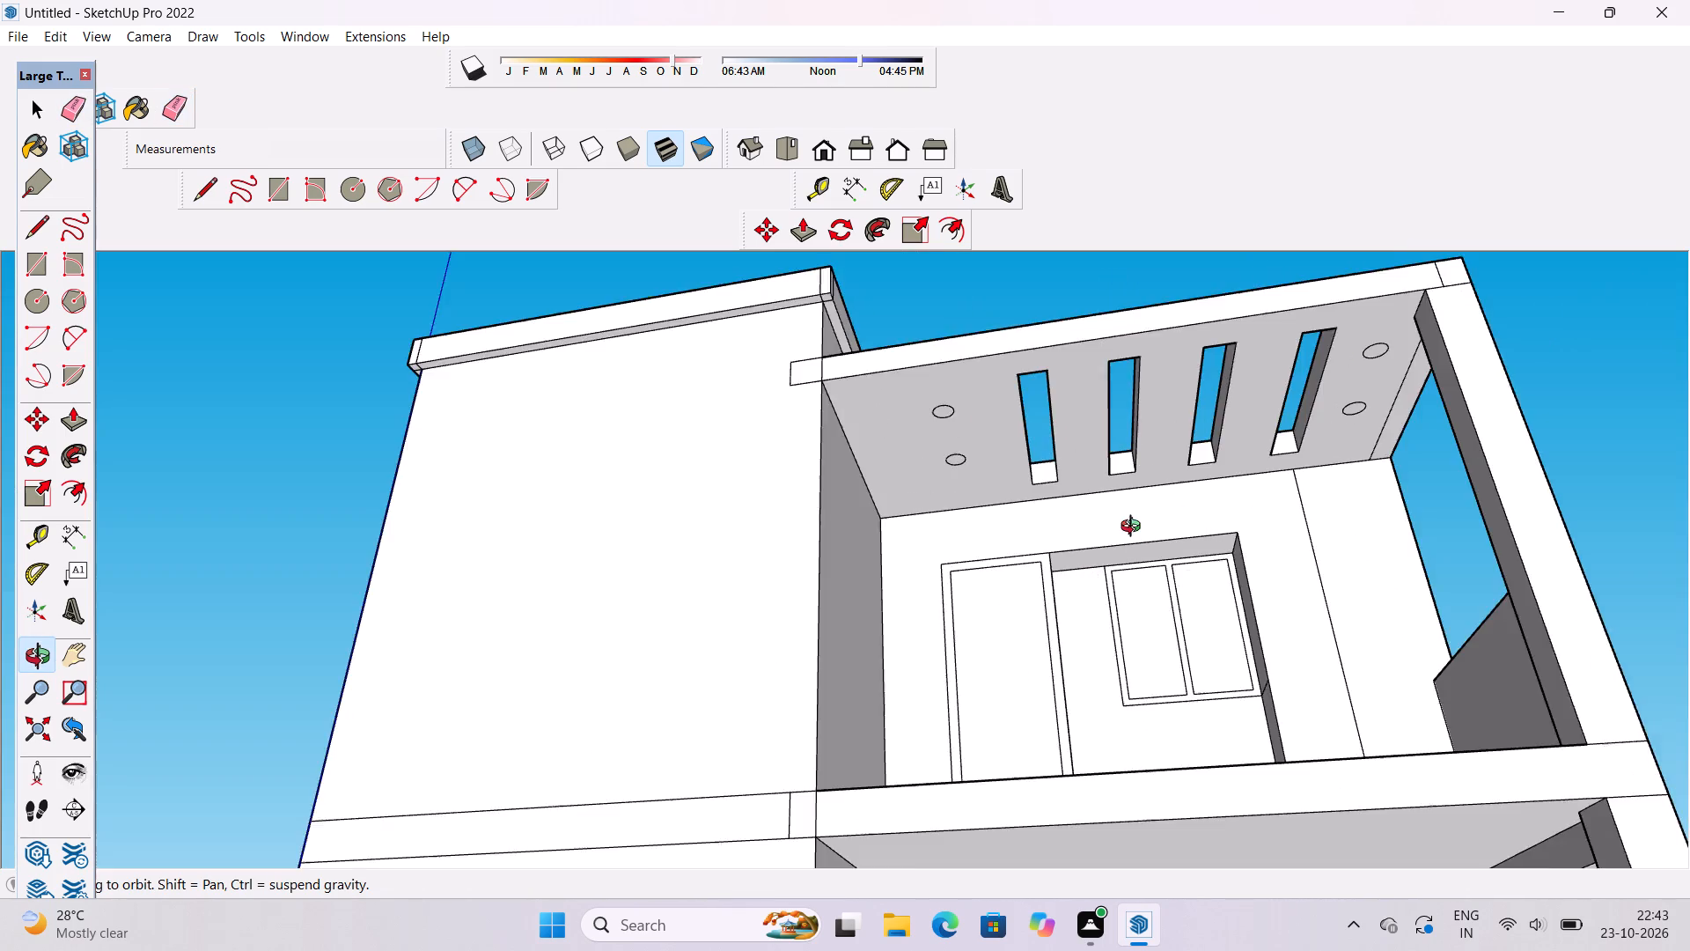
scroll(1135, 528, "down", 1)
left_click(1154, 574)
left_click_drag(1155, 579, 1179, 662)
left_click_drag(1127, 649, 1208, 674)
scroll(1163, 682, "up", 3)
left_click(1170, 663, "shift")
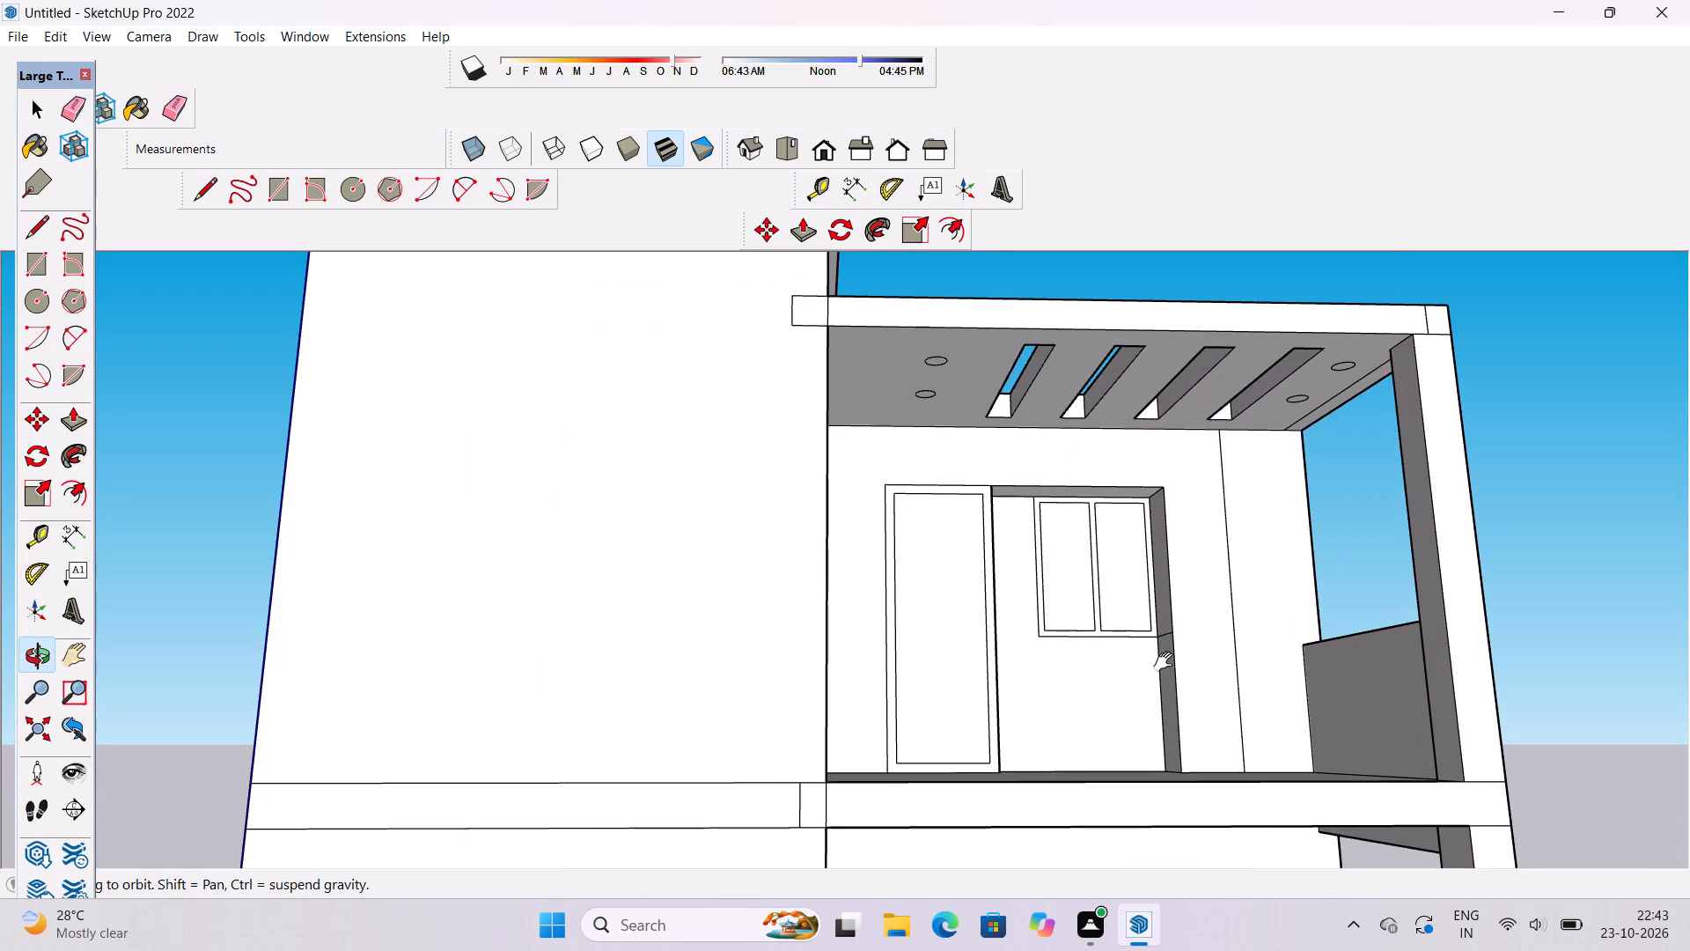
Erase the leftover edge crossing the side face of the top-floor recess at window-sill height.
left_click_drag(1167, 662, 1196, 668)
scroll(1108, 665, "up", 5)
left_click_drag(1113, 645, 1107, 629, "shift")
left_click_drag(1107, 629, 1177, 689)
left_click_drag(1150, 690, 1120, 656, "shift")
left_click_drag(1120, 656, 1130, 689)
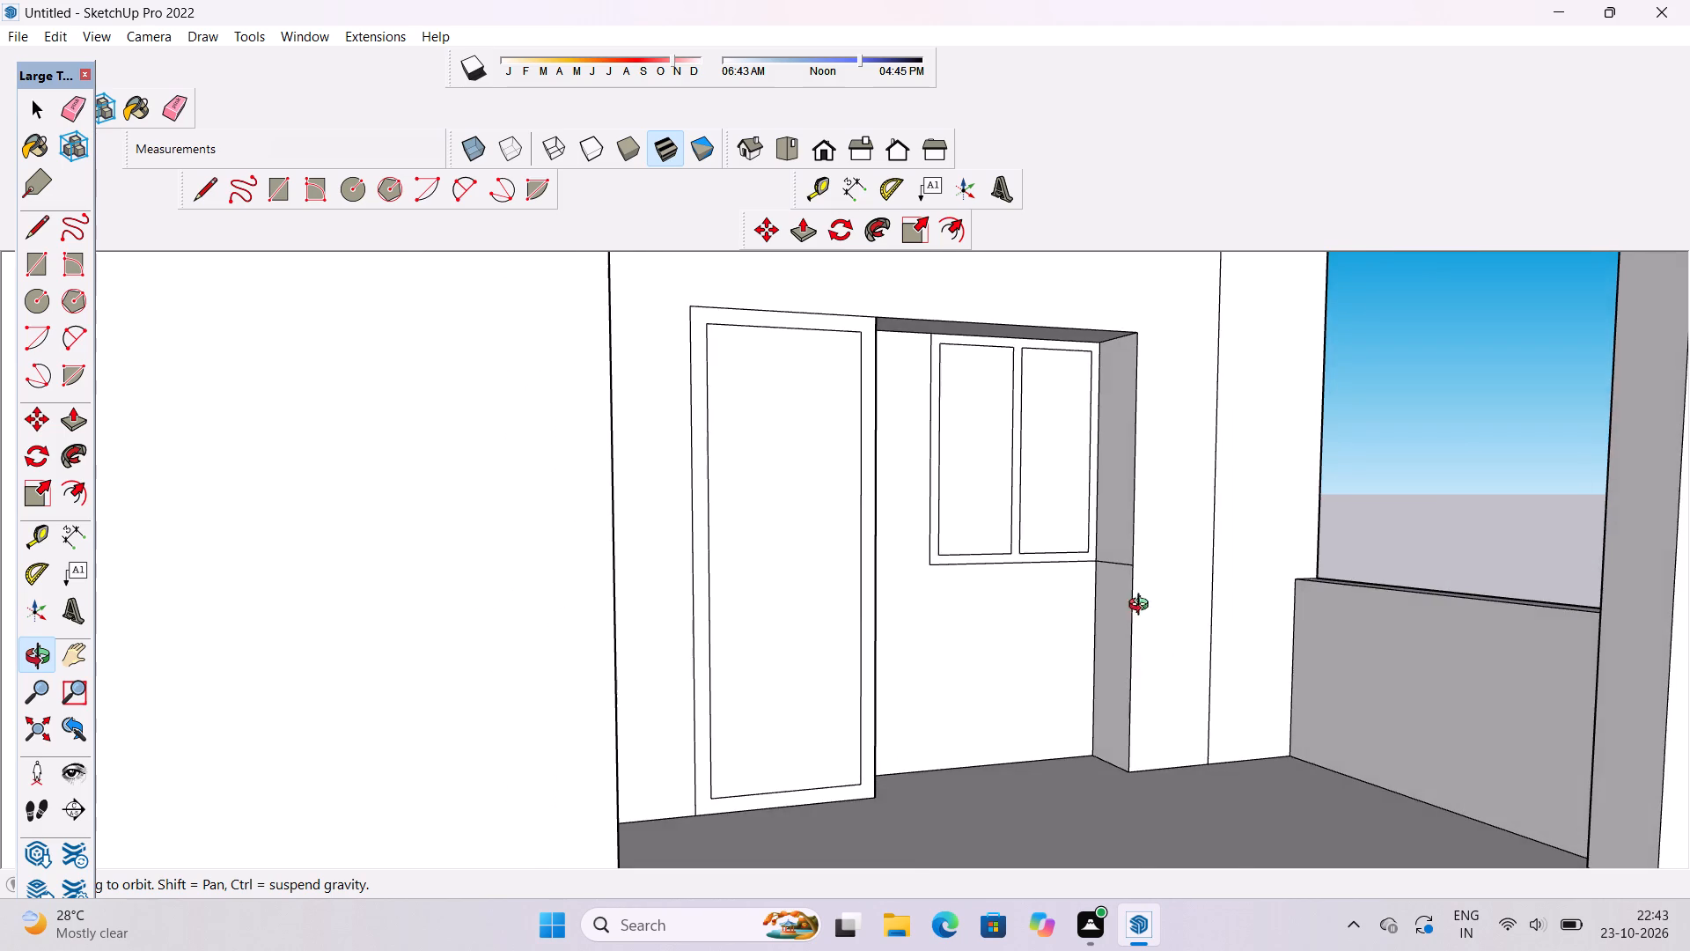
scroll(1084, 586, "up", 4)
left_click_drag(1086, 587, 1018, 638, "shift")
left_click_drag(1020, 638, 1037, 651)
key("e")
scroll(1060, 630, "up", 1)
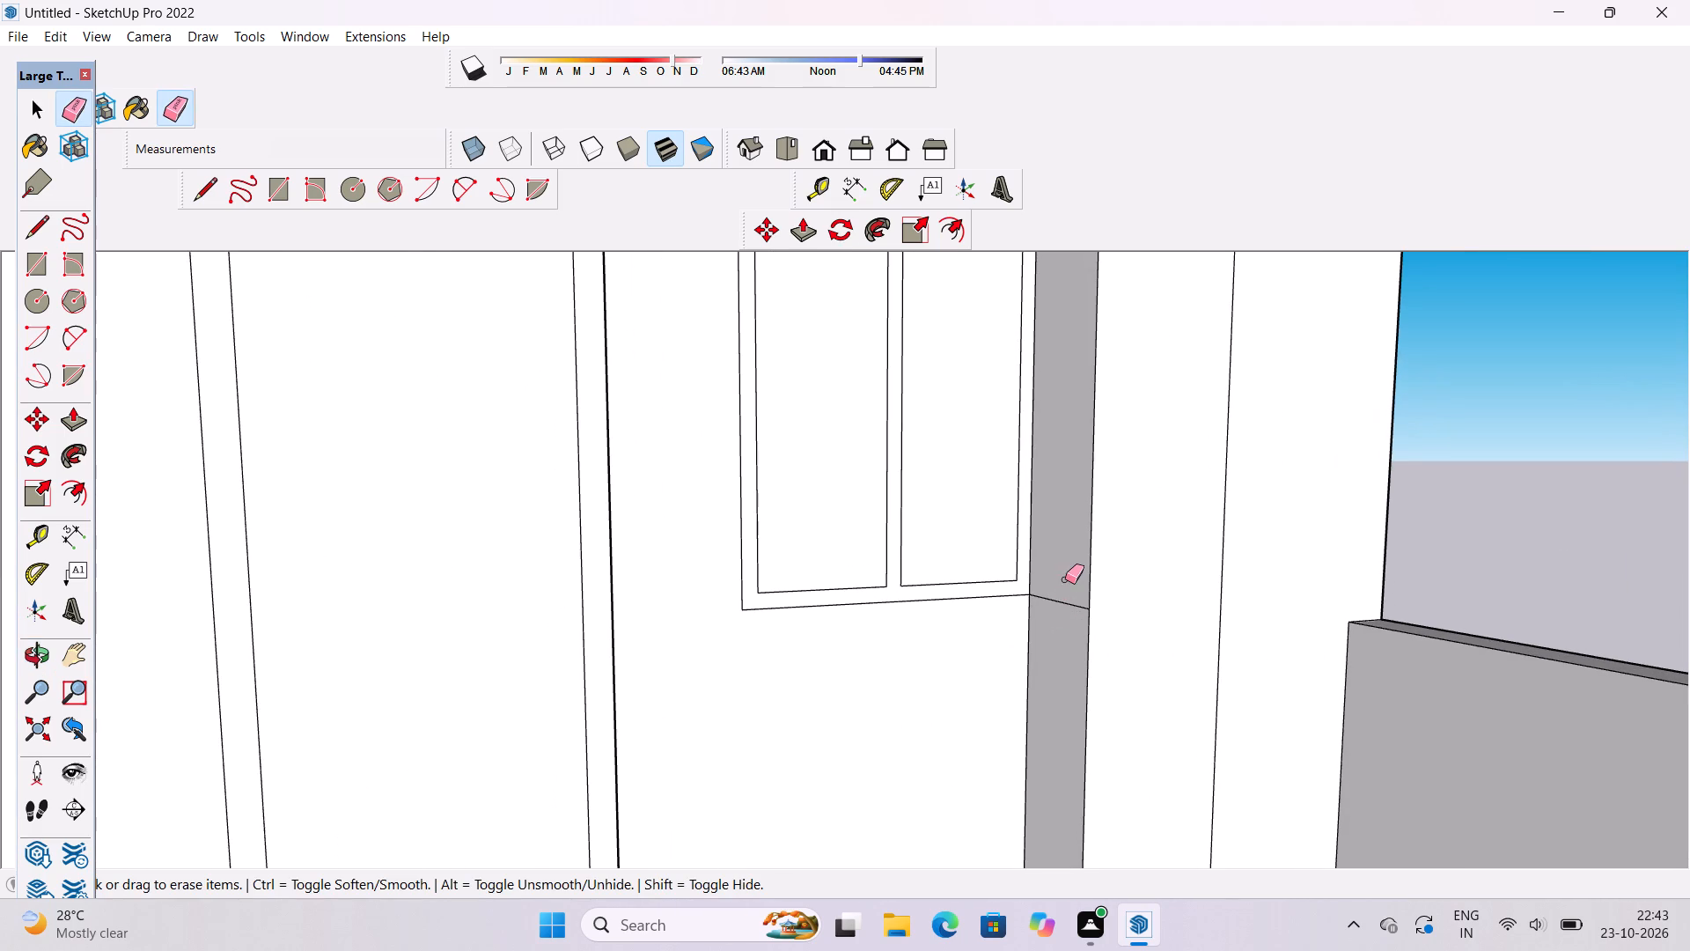
left_click_drag(1065, 579, 1063, 615)
Push the top-floor door frame inward 7' so it sits flush with the recessed window wall.
key("o")
scroll(1103, 576, "down", 5)
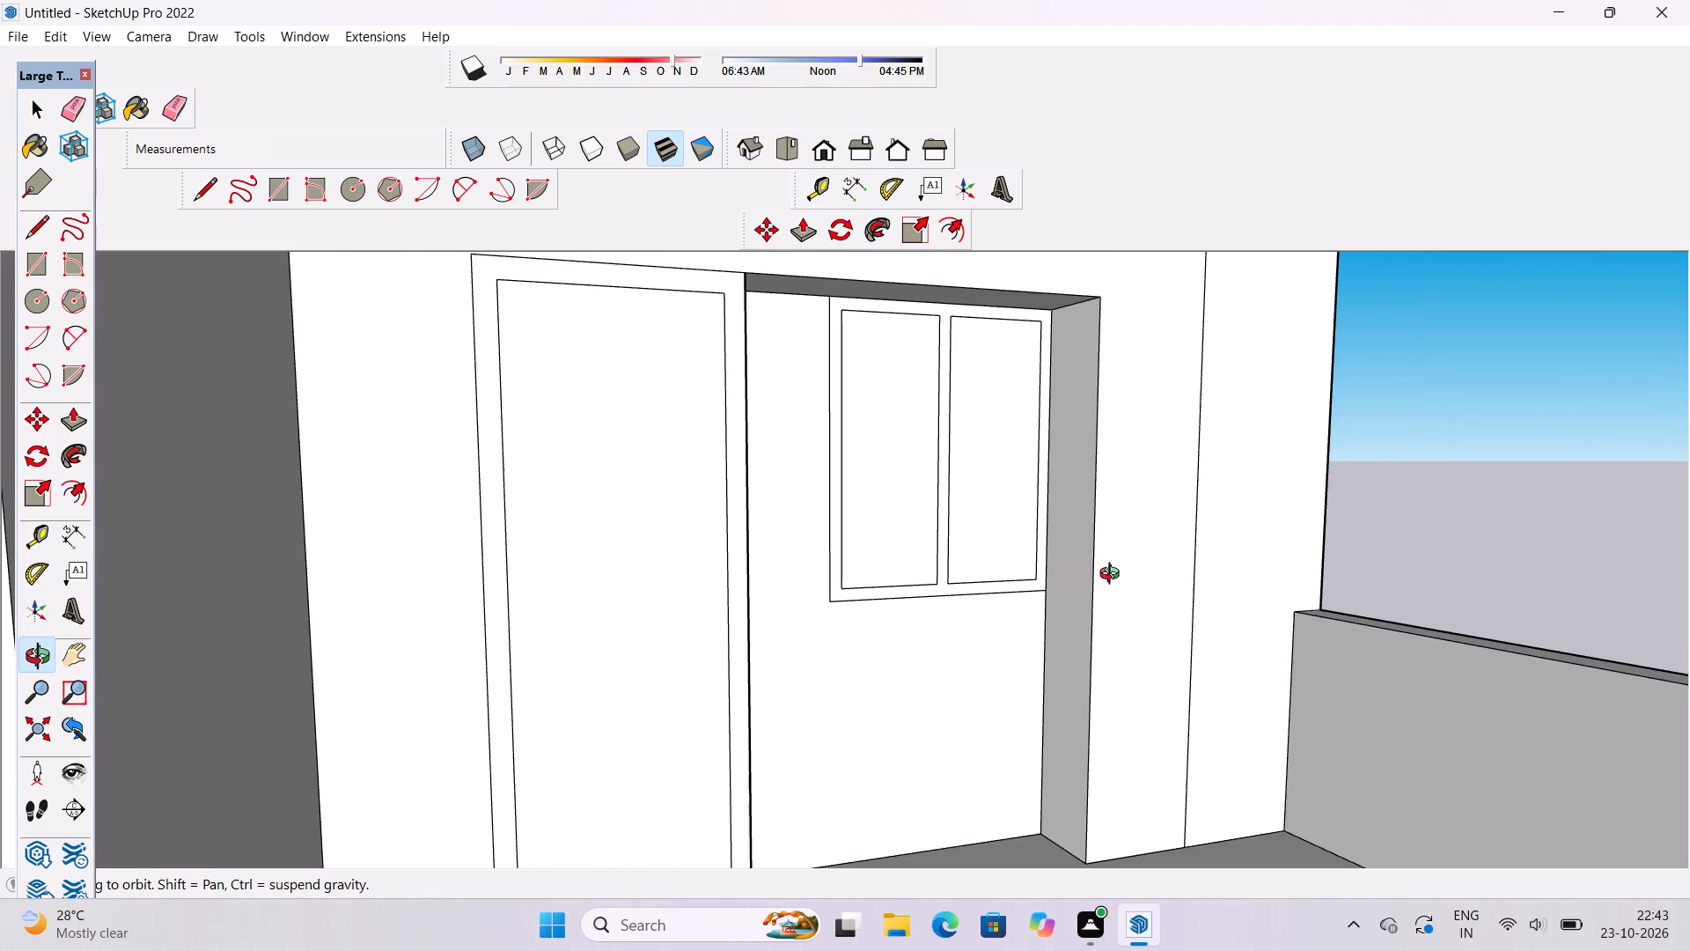
left_click_drag(1122, 578, 1076, 612)
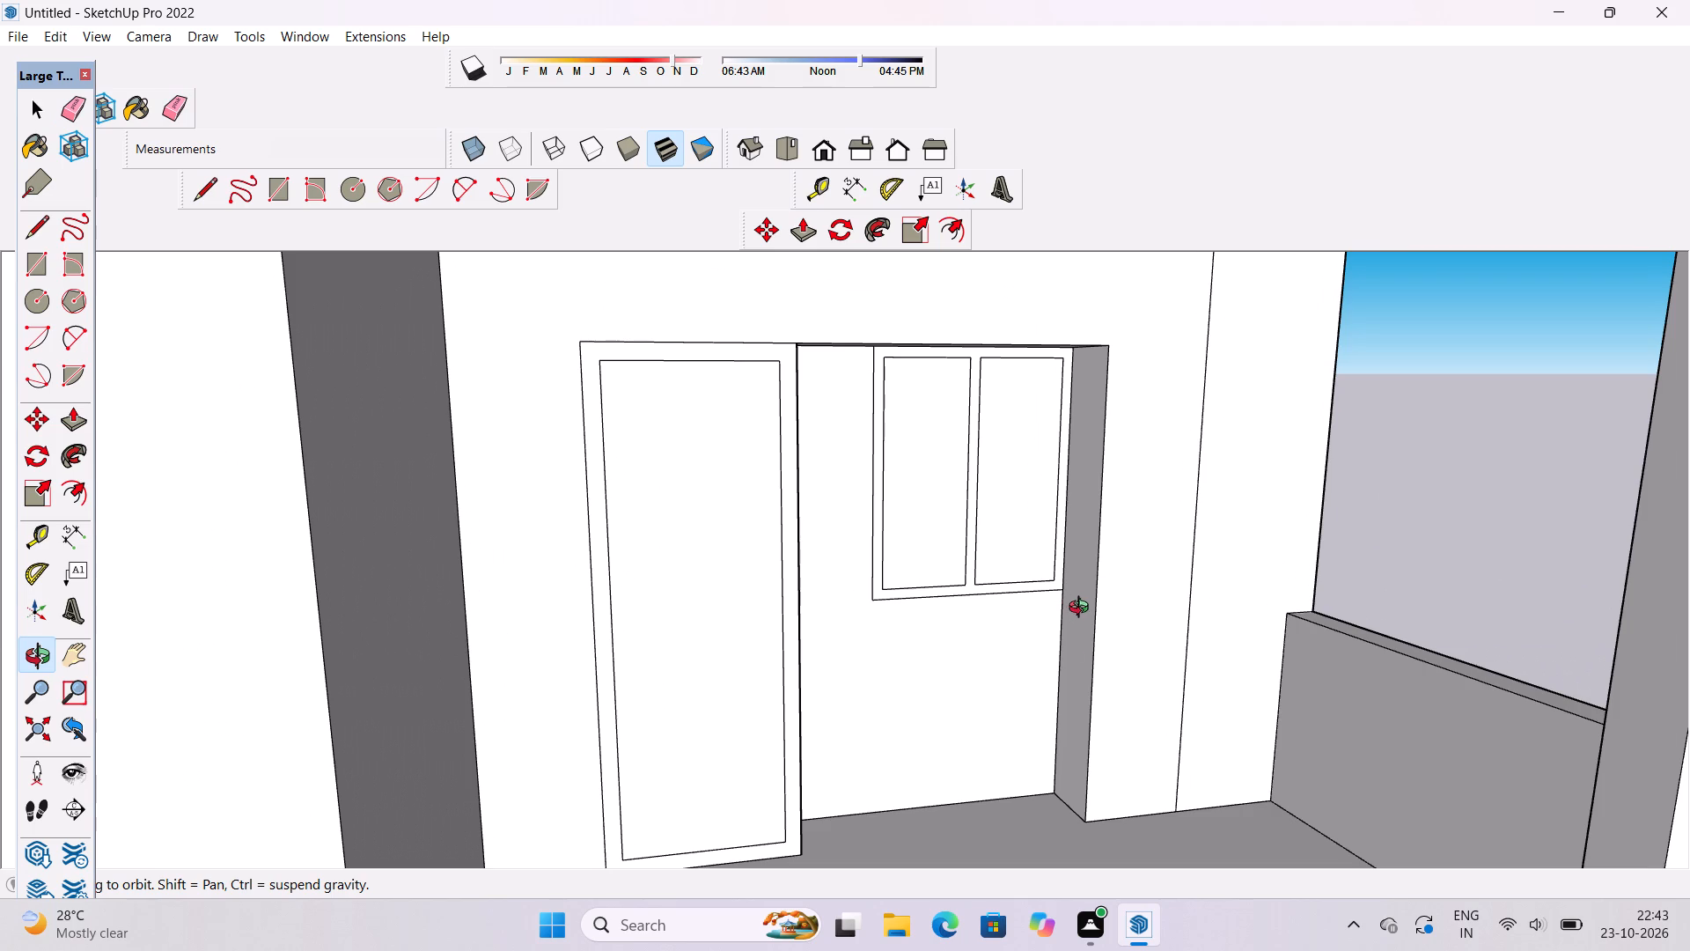
left_click_drag(1017, 667, 1043, 640, "shift")
left_click_drag(1093, 638, 825, 672)
left_click_drag(819, 673, 877, 673, "shift")
scroll(849, 677, "down", 5)
left_click_drag(806, 667, 915, 667, "shift")
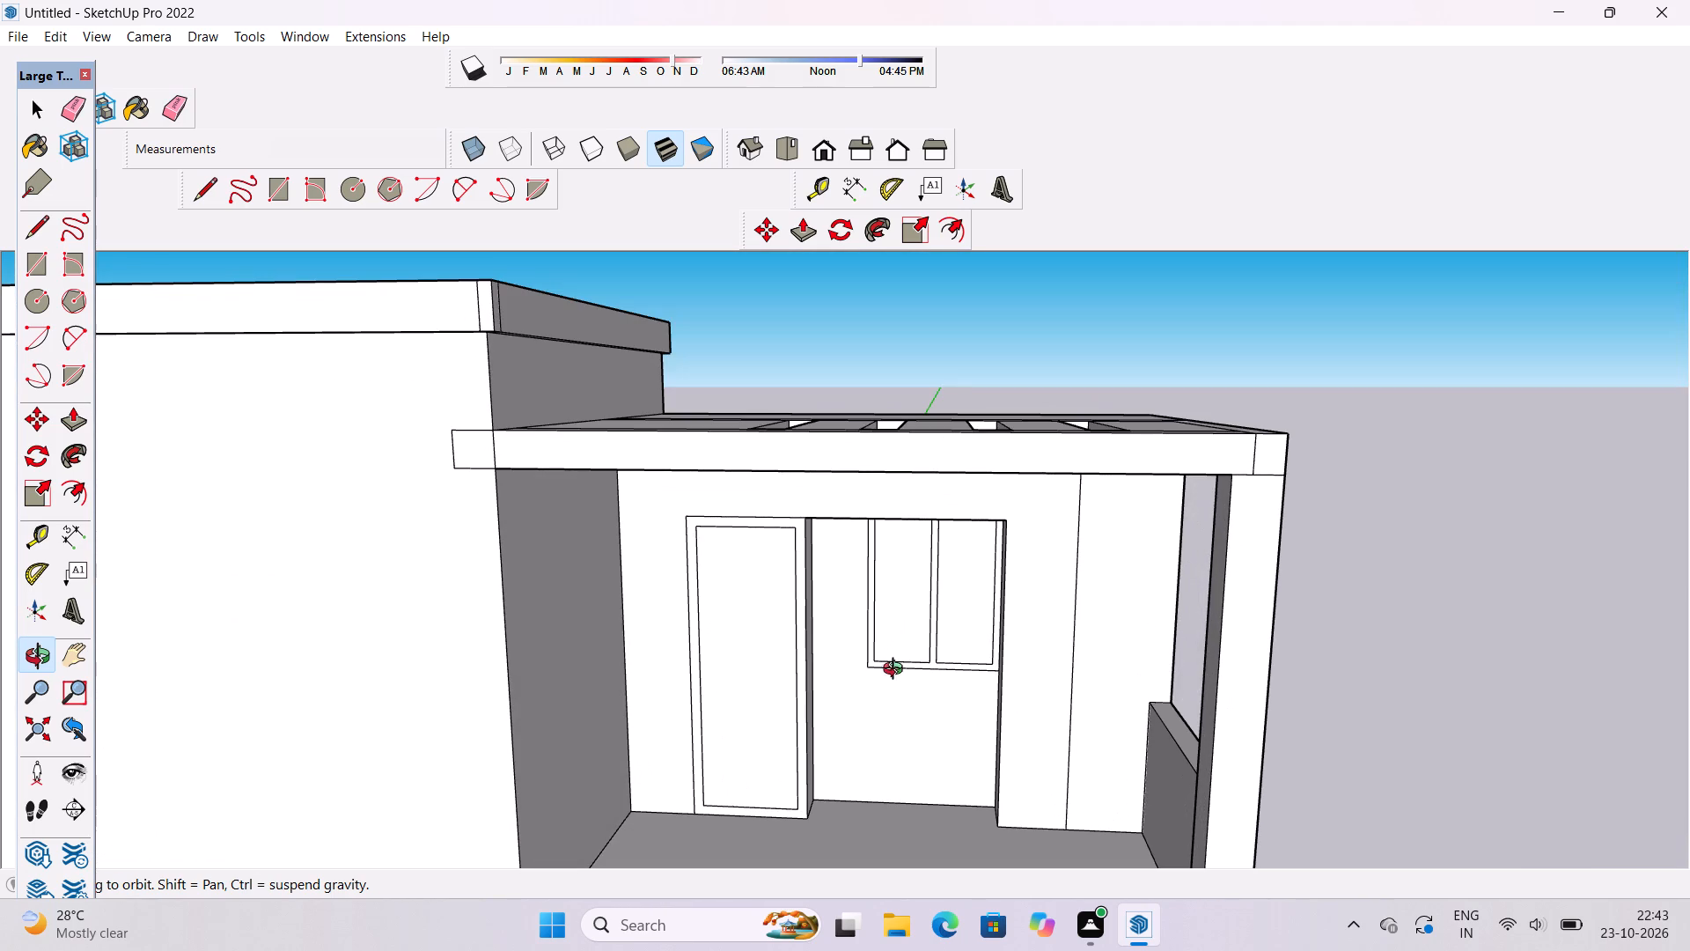
left_click_drag(821, 688, 821, 702, "shift")
scroll(787, 710, "up", 3)
left_click_drag(789, 710, 786, 719, "shift")
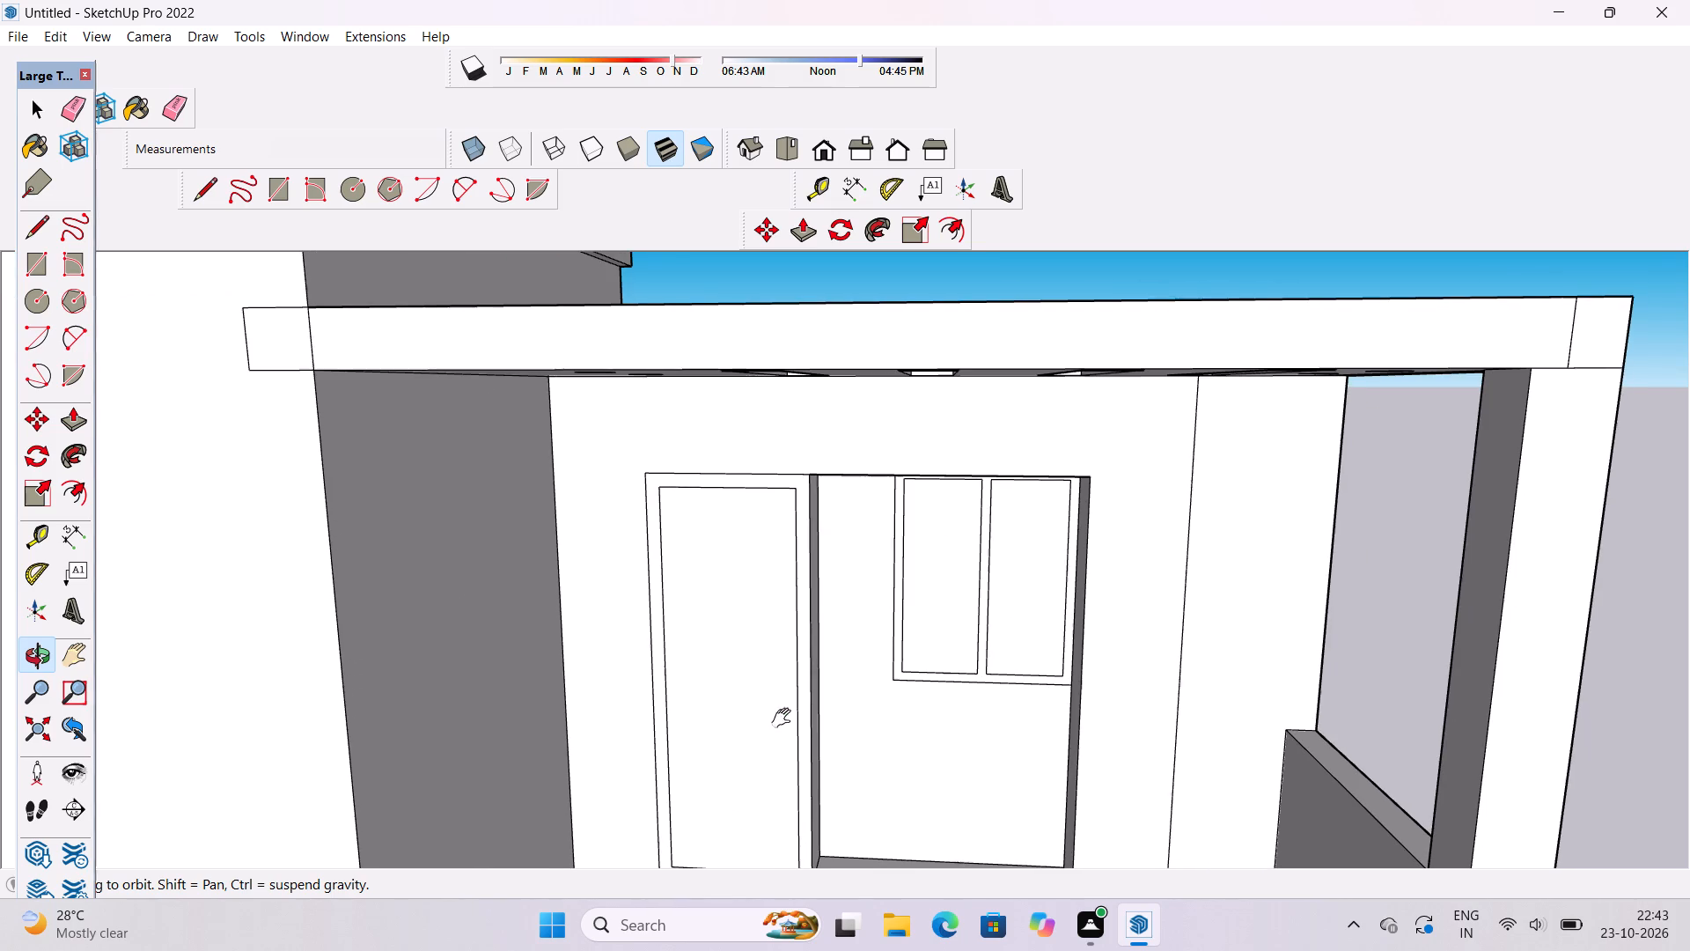
left_click(785, 719)
key("p")
left_click(805, 646)
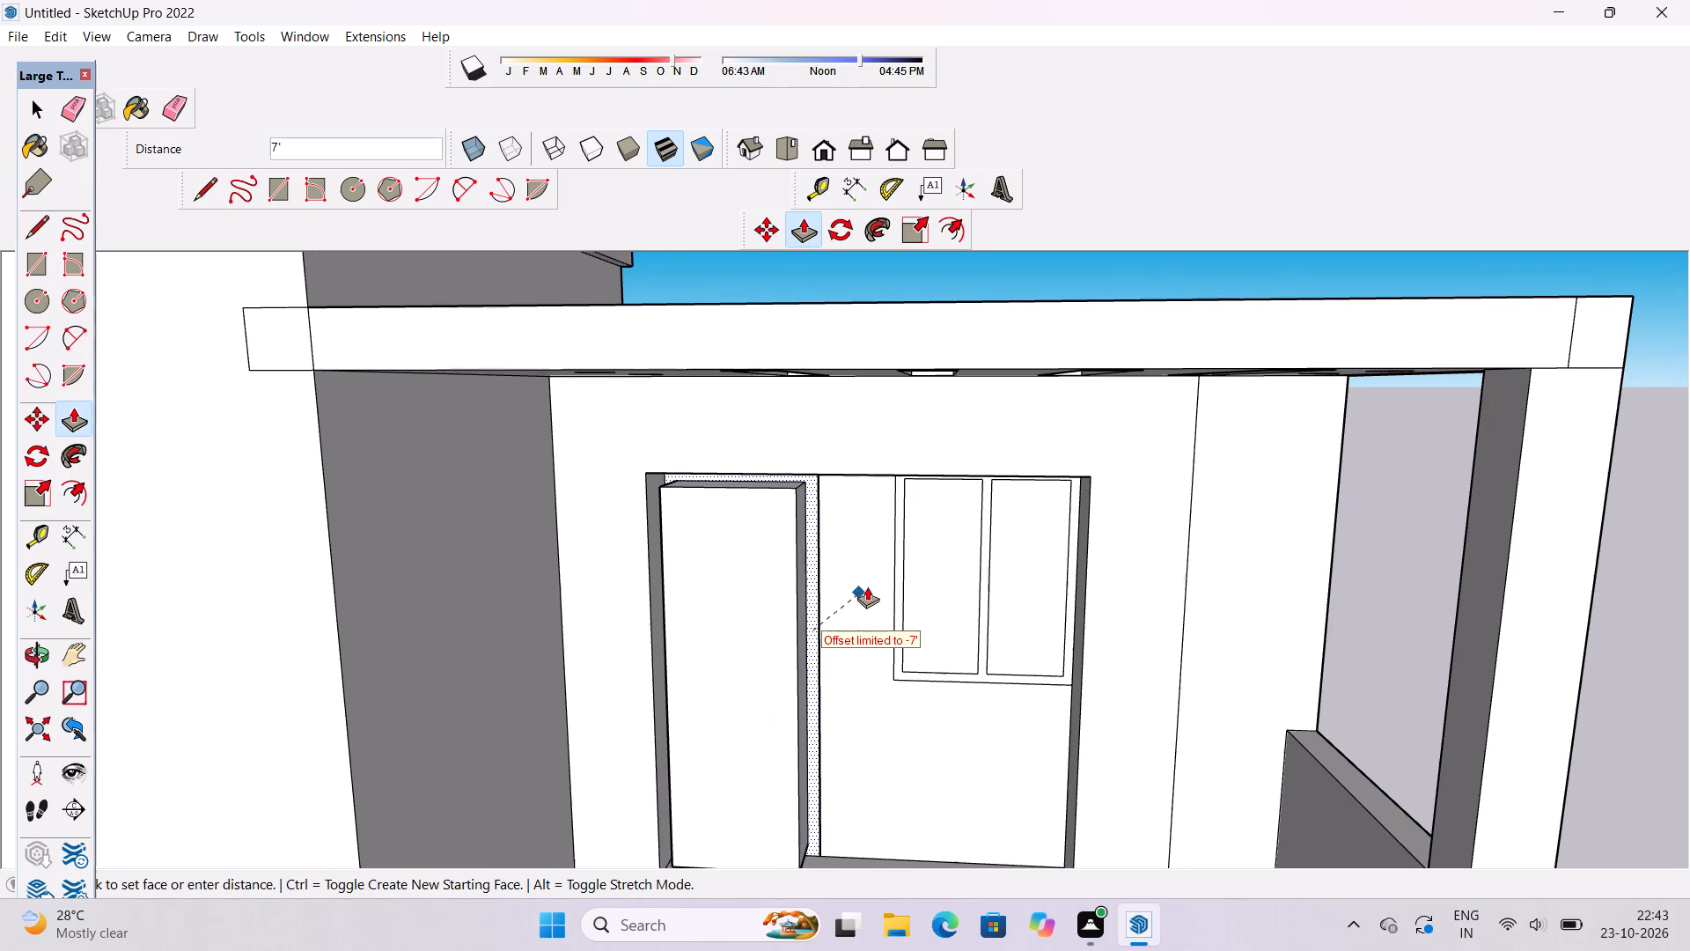
left_click(883, 572)
Push the top-floor door panel inward 7', flush with its recessed frame.
left_click(749, 600)
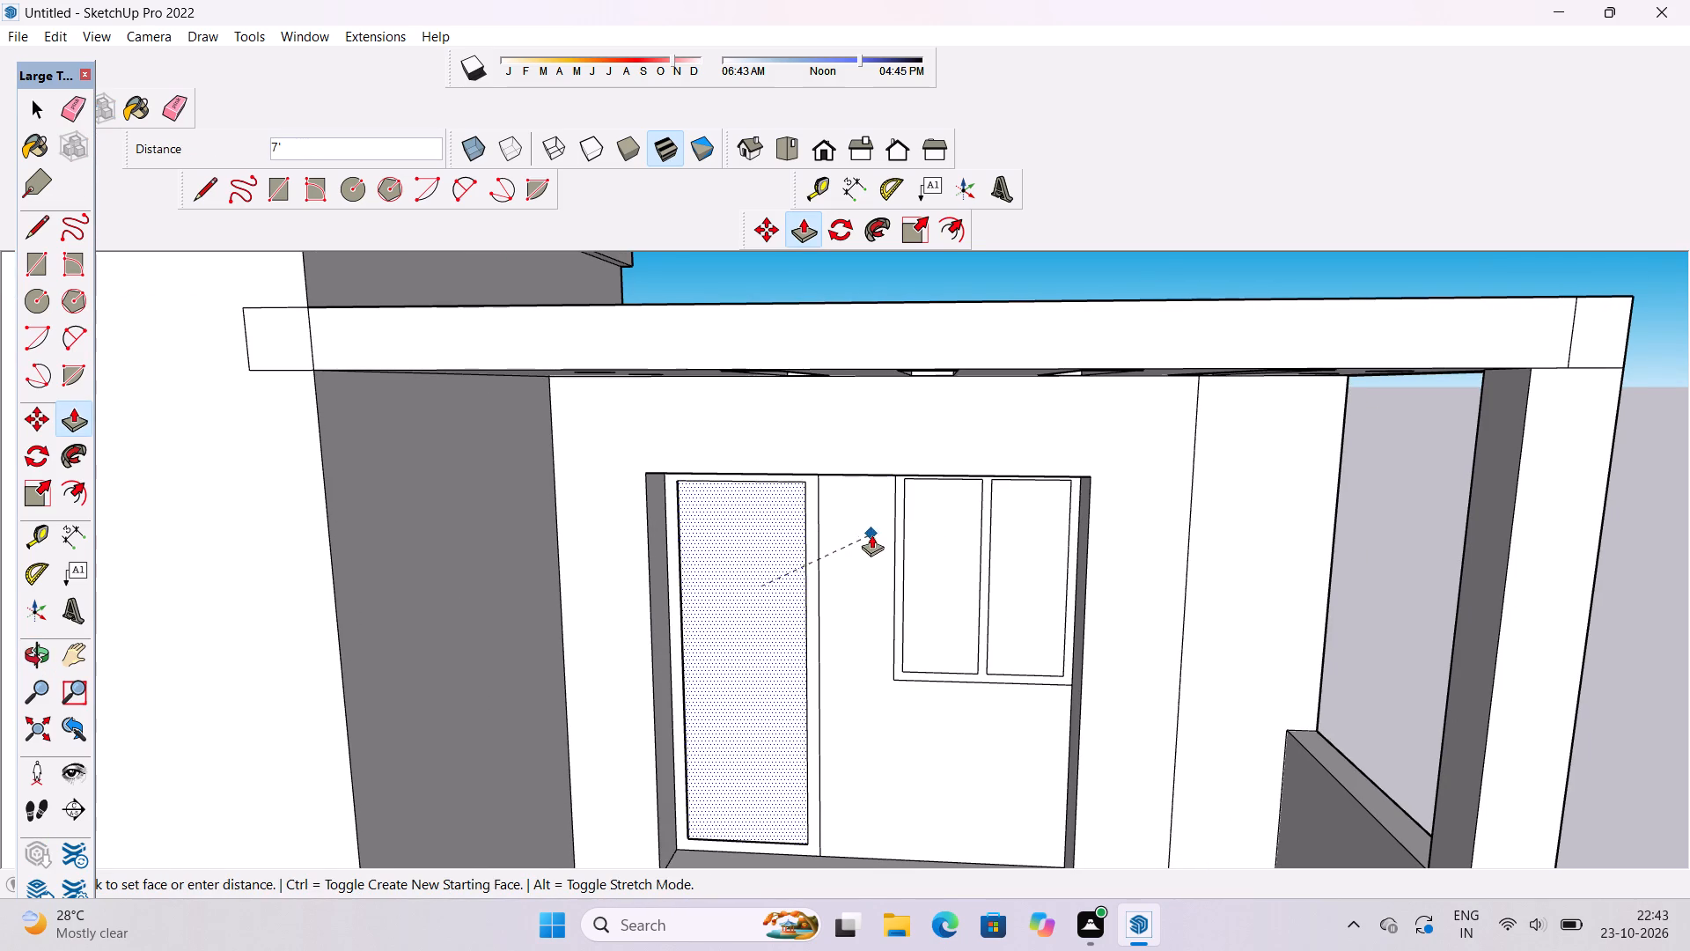
left_click(871, 534)
Examine the top-floor recess with its door and window, and compare it with the storey below.
key("o")
scroll(874, 534, "down", 6)
left_click_drag(828, 662, 912, 622)
left_click_drag(912, 622, 904, 600, "shift")
key("space")
left_click(1364, 518)
key("o")
scroll(932, 589, "up", 3)
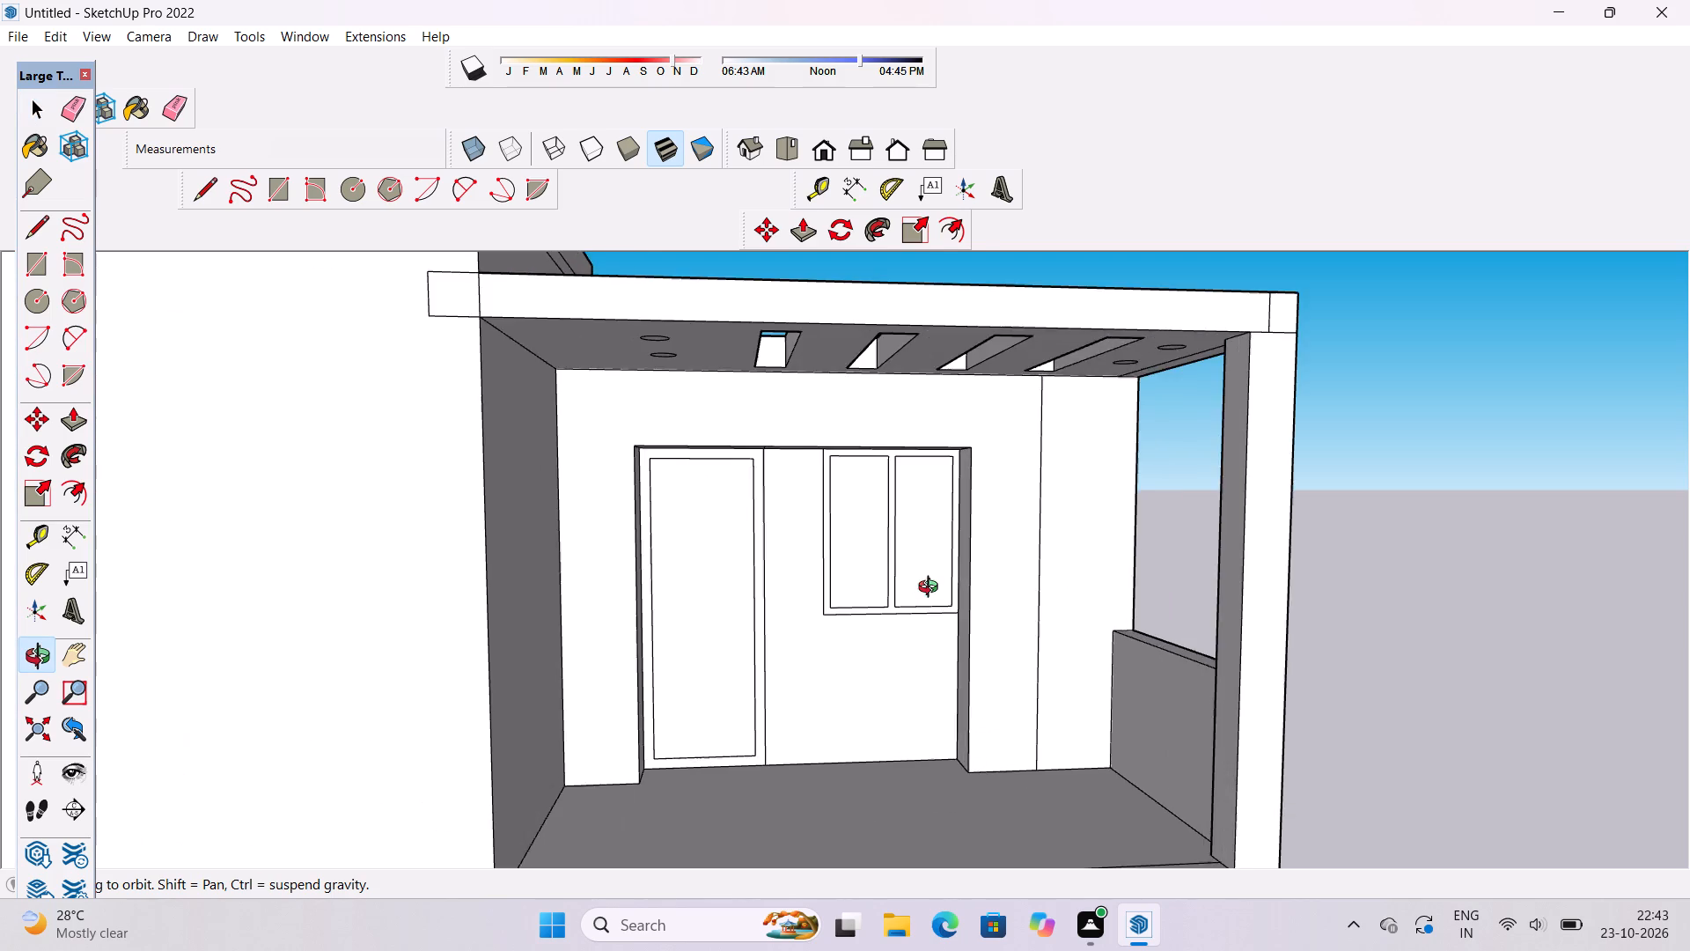
left_click_drag(930, 592, 876, 614)
scroll(844, 620, "down", 4)
left_click_drag(811, 681, 795, 604, "shift")
scroll(804, 605, "down", 3)
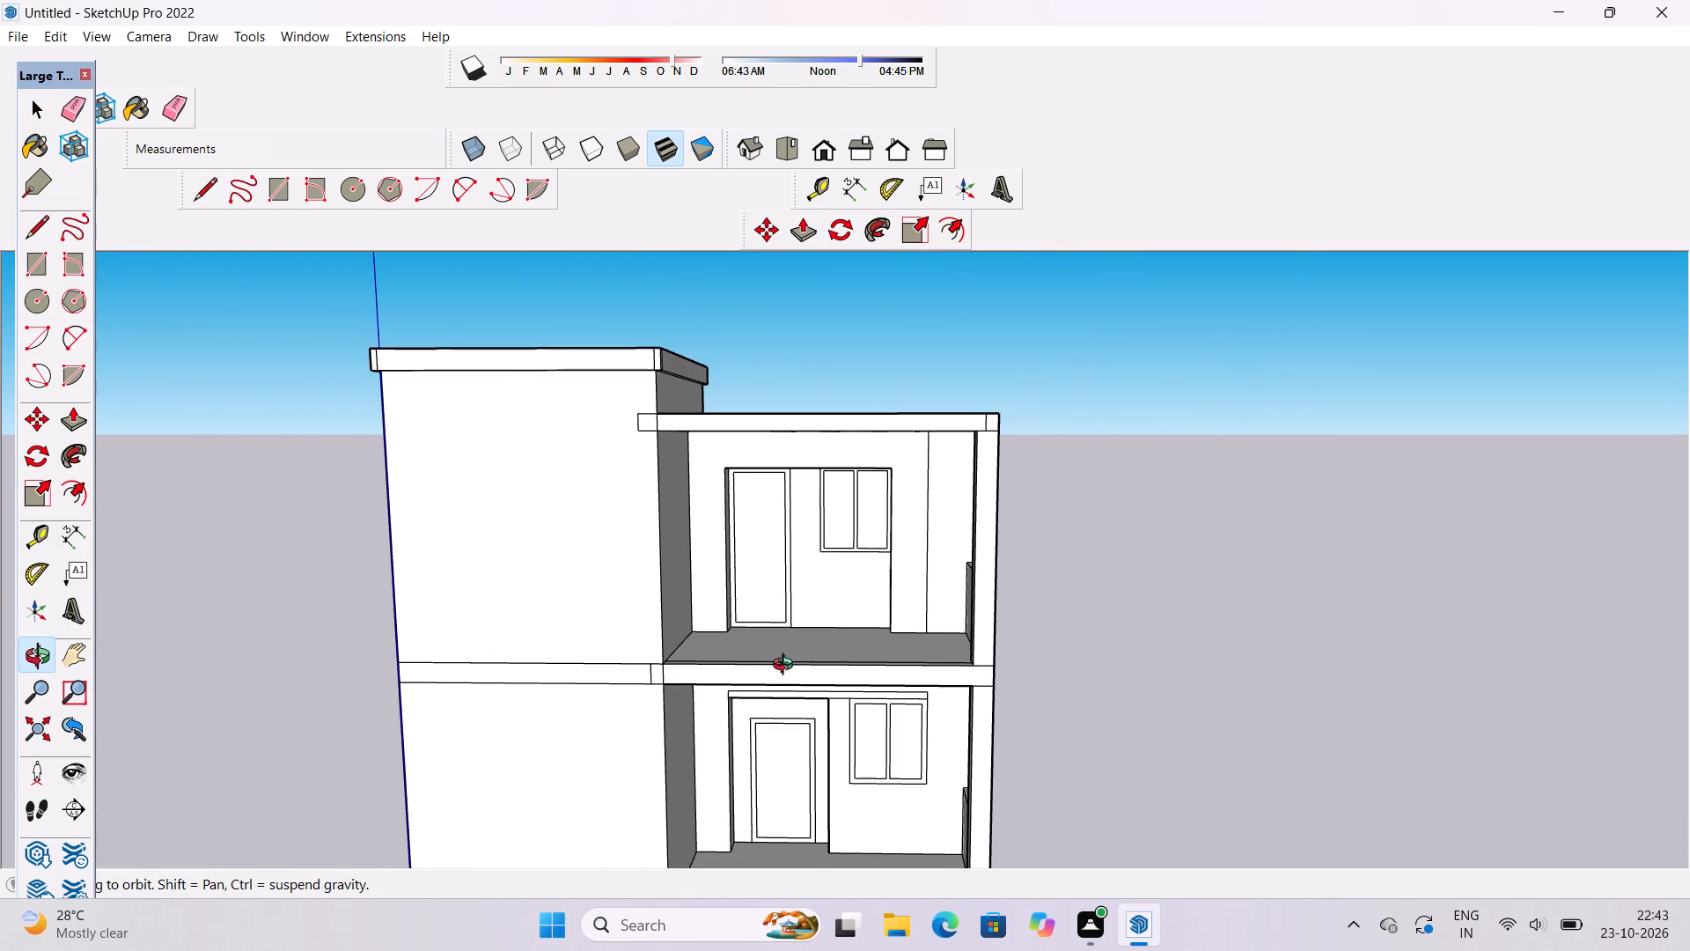
Place horizontal guides along the bottom and top edges of the band above the middle-storey door and window.
left_click_drag(787, 667, 795, 618, "shift")
scroll(775, 726, "up", 2)
left_click_drag(778, 728, 779, 619, "shift")
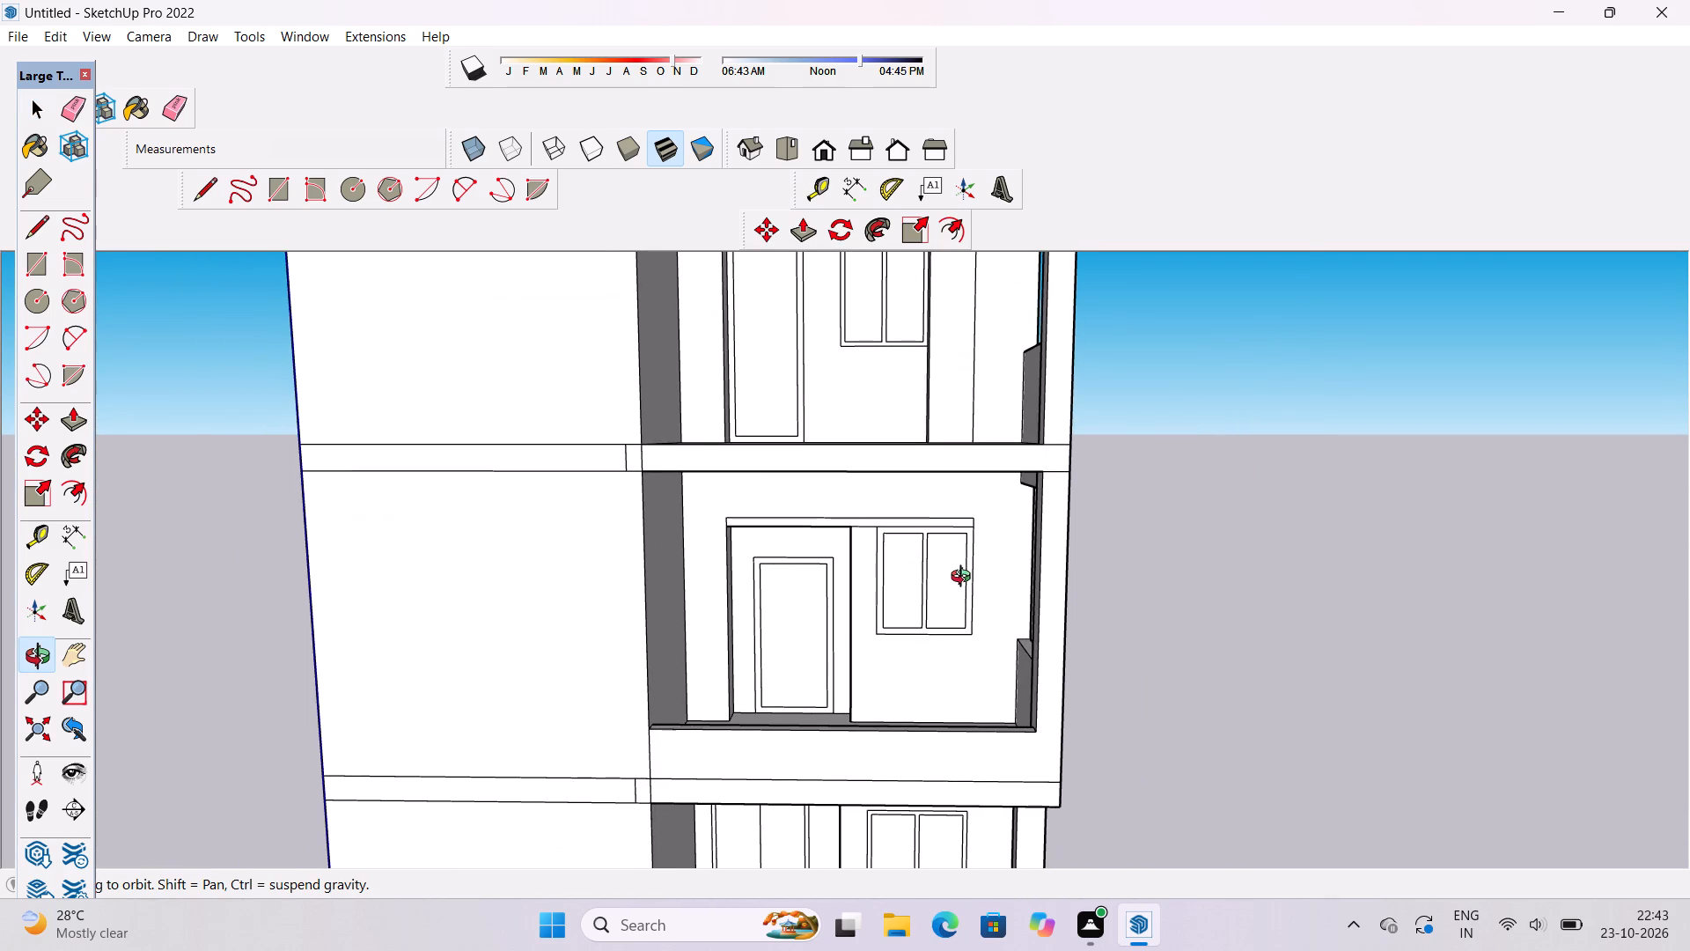
scroll(965, 579, "up", 2)
left_click_drag(980, 566, 949, 576, "shift")
scroll(948, 553, "up", 5)
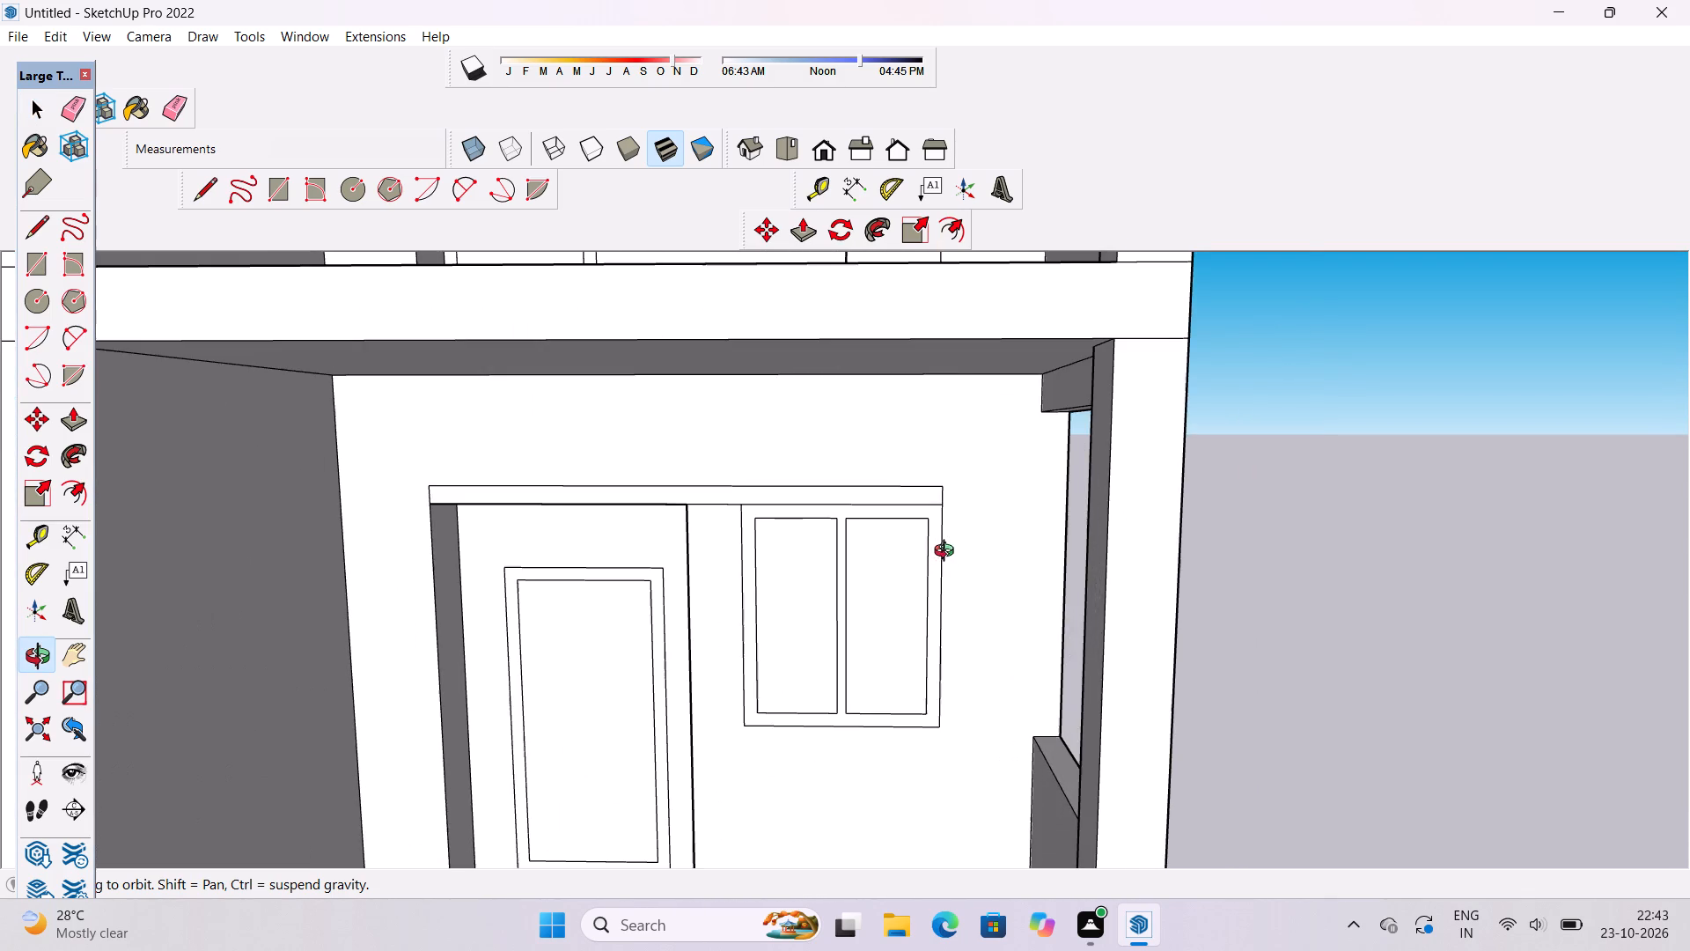
left_click_drag(948, 553, 909, 559, "shift")
scroll(910, 558, "up", 4)
scroll(910, 557, "down", 4, "shift")
left_click_drag(899, 579, 893, 549, "shift")
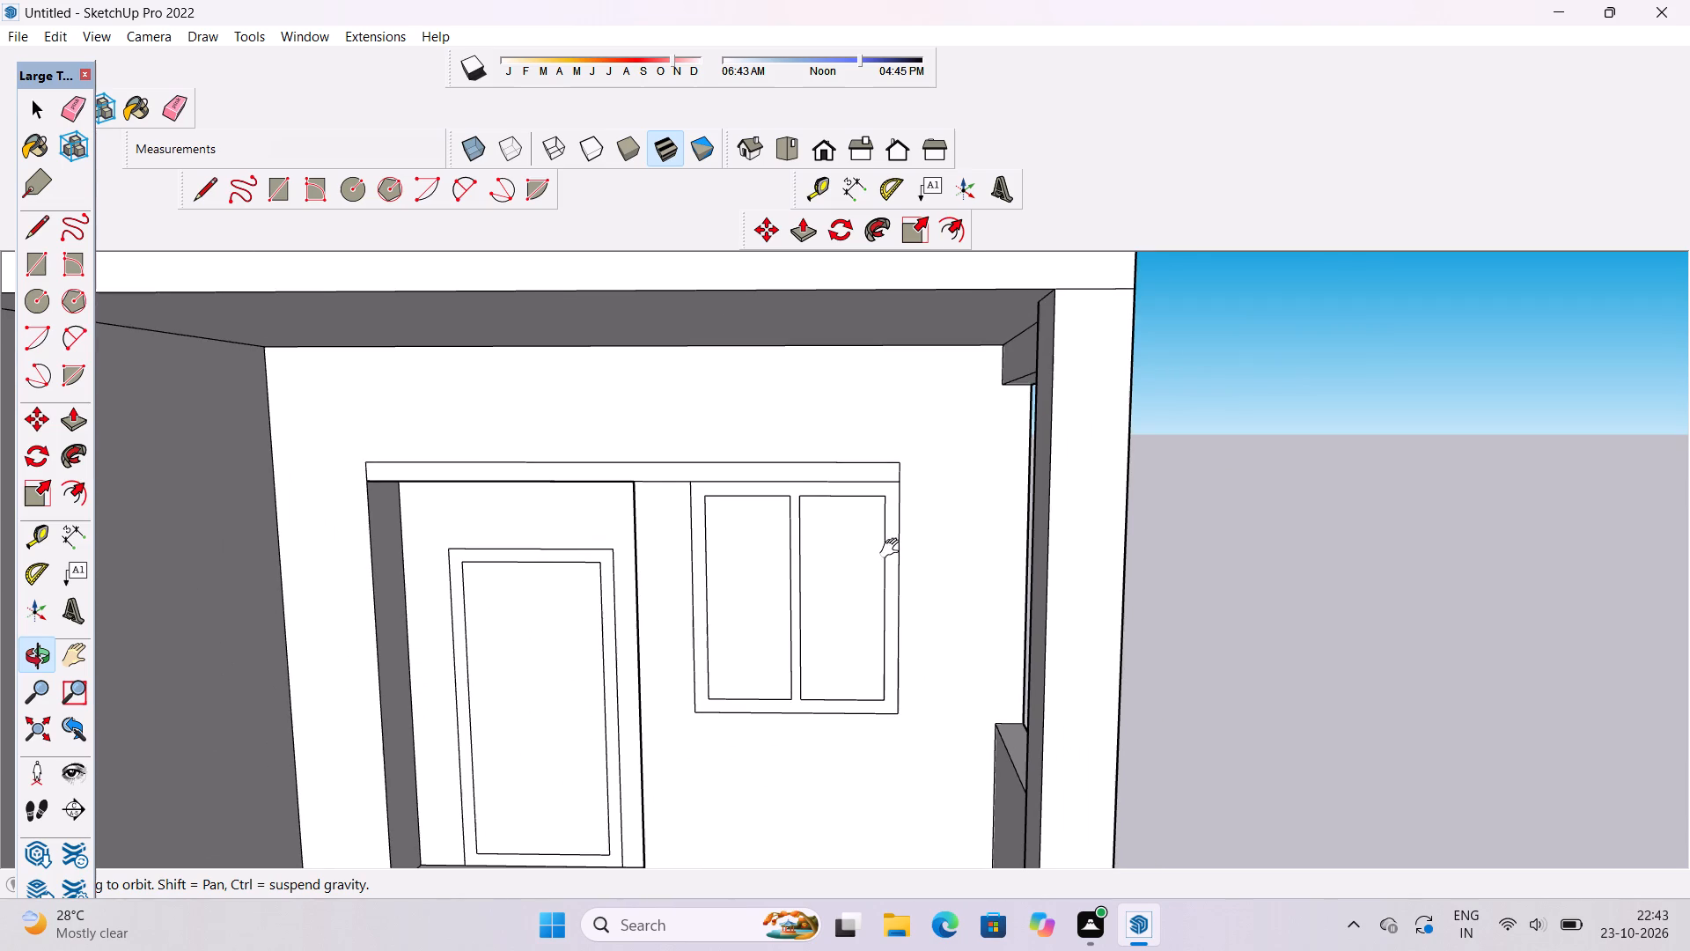
key("l")
key("space")
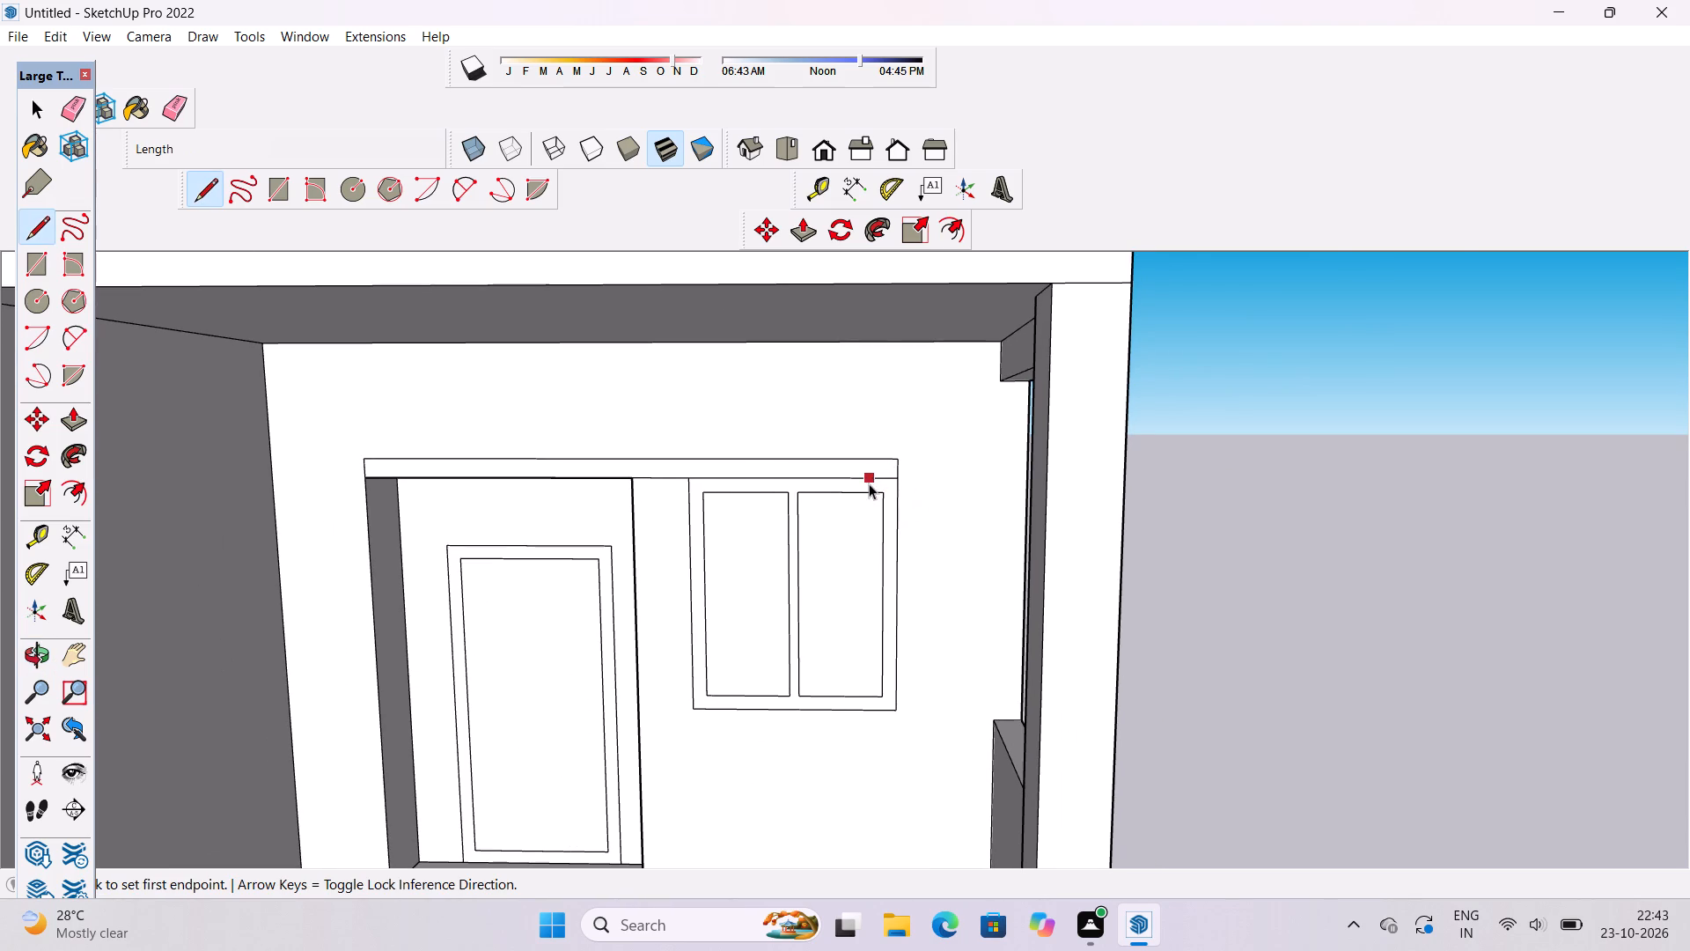
type("t")
scroll(869, 483, "up", 4)
left_click(856, 480)
left_click(881, 477)
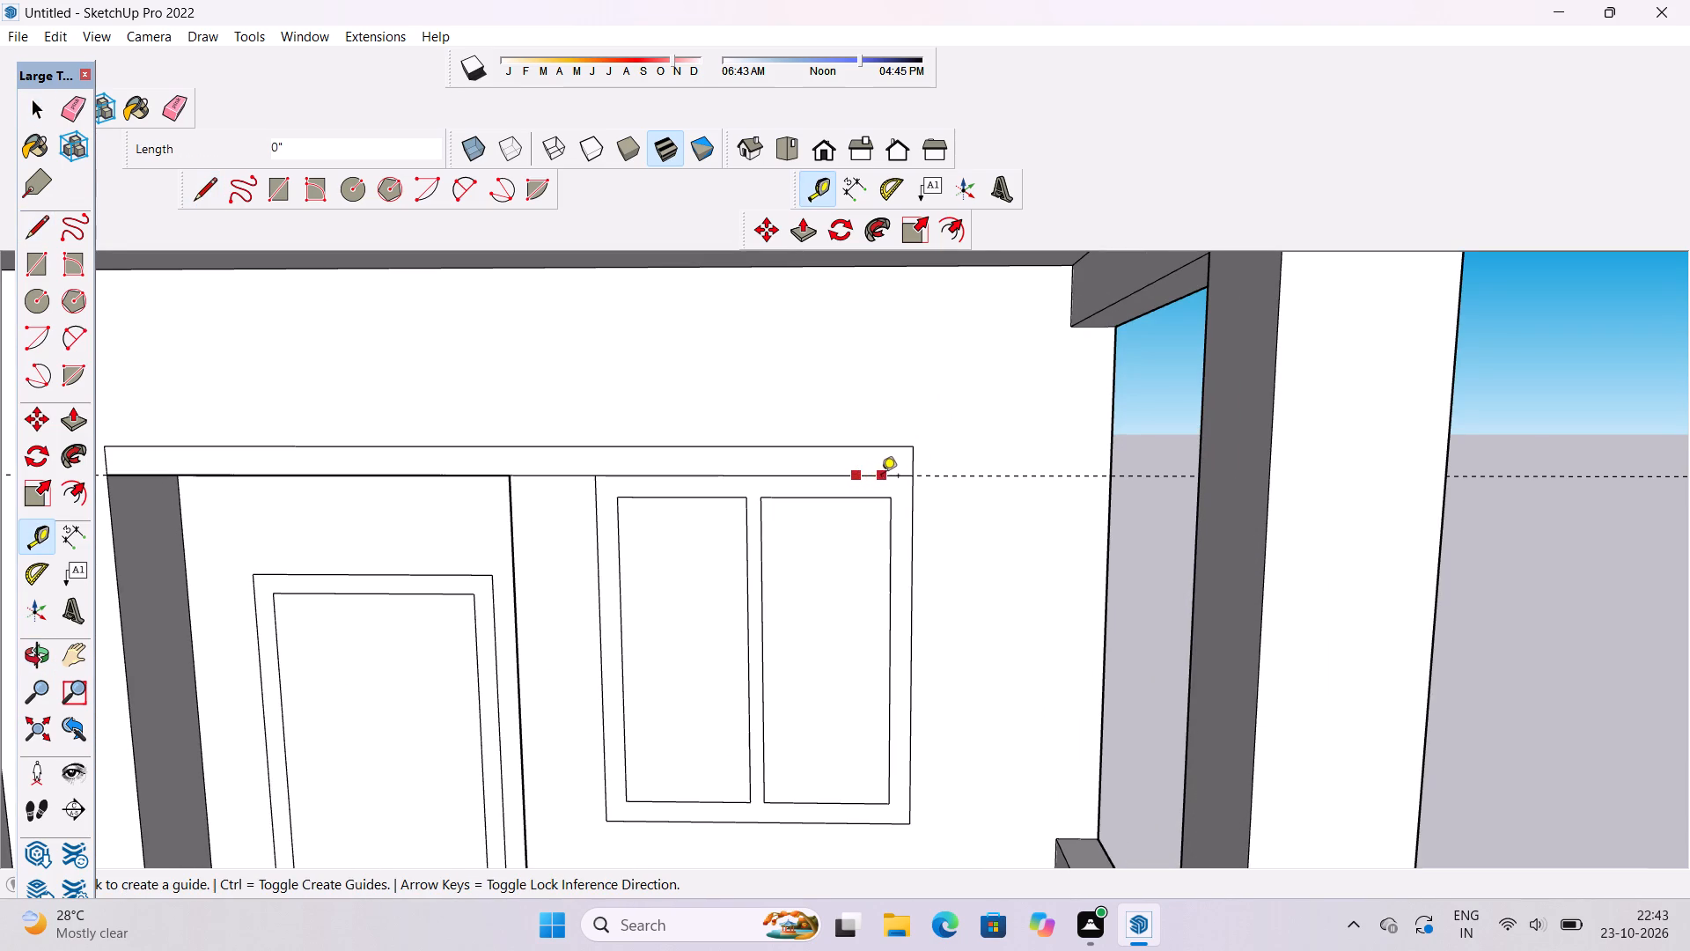
left_click(863, 445)
left_click(898, 450)
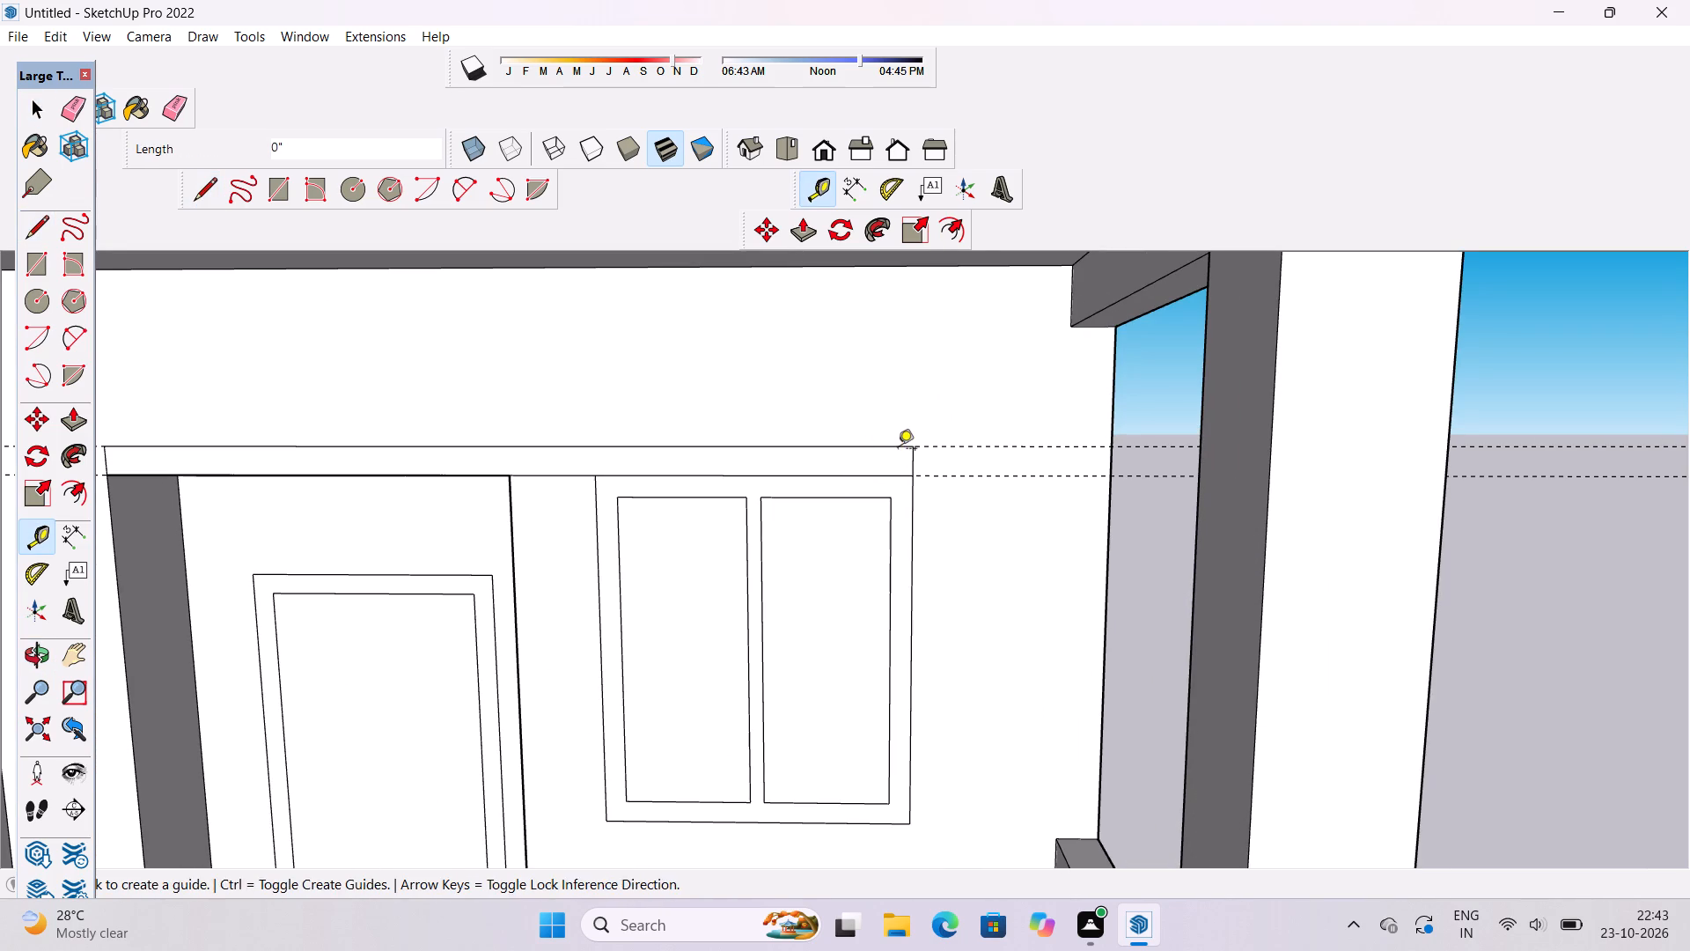
Place a vertical guide 1'10" outside the middle-storey window frame, on the side away from the door.
key("space")
key("t")
left_click(915, 536)
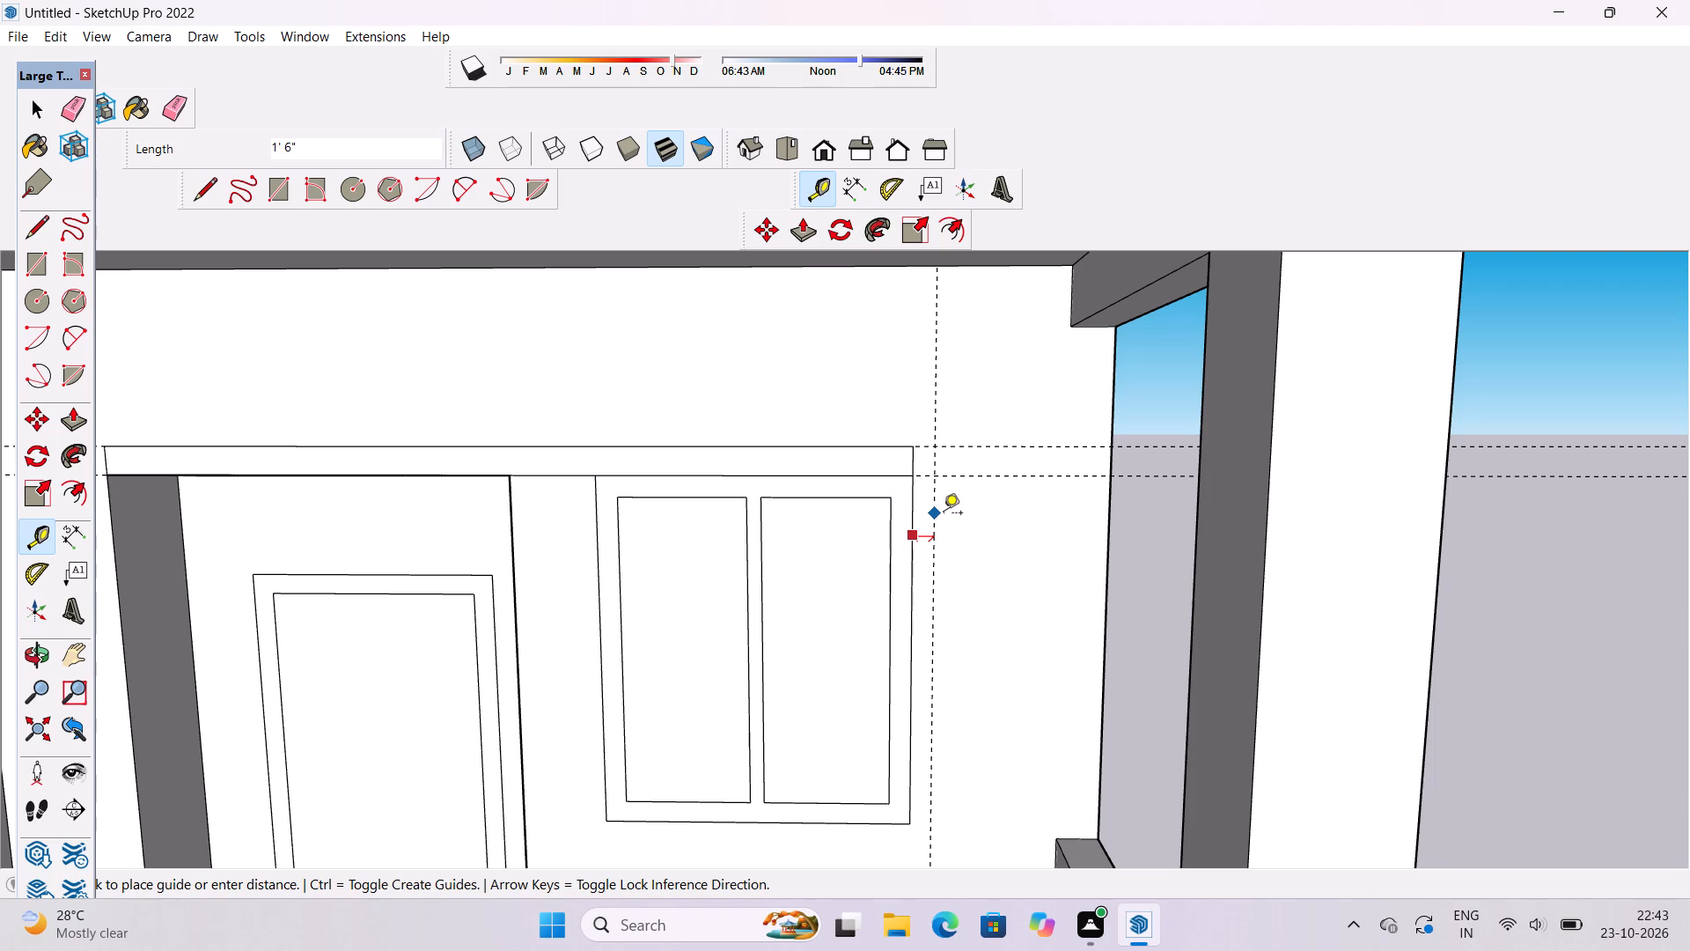
type("1'10\"")
key("Return")
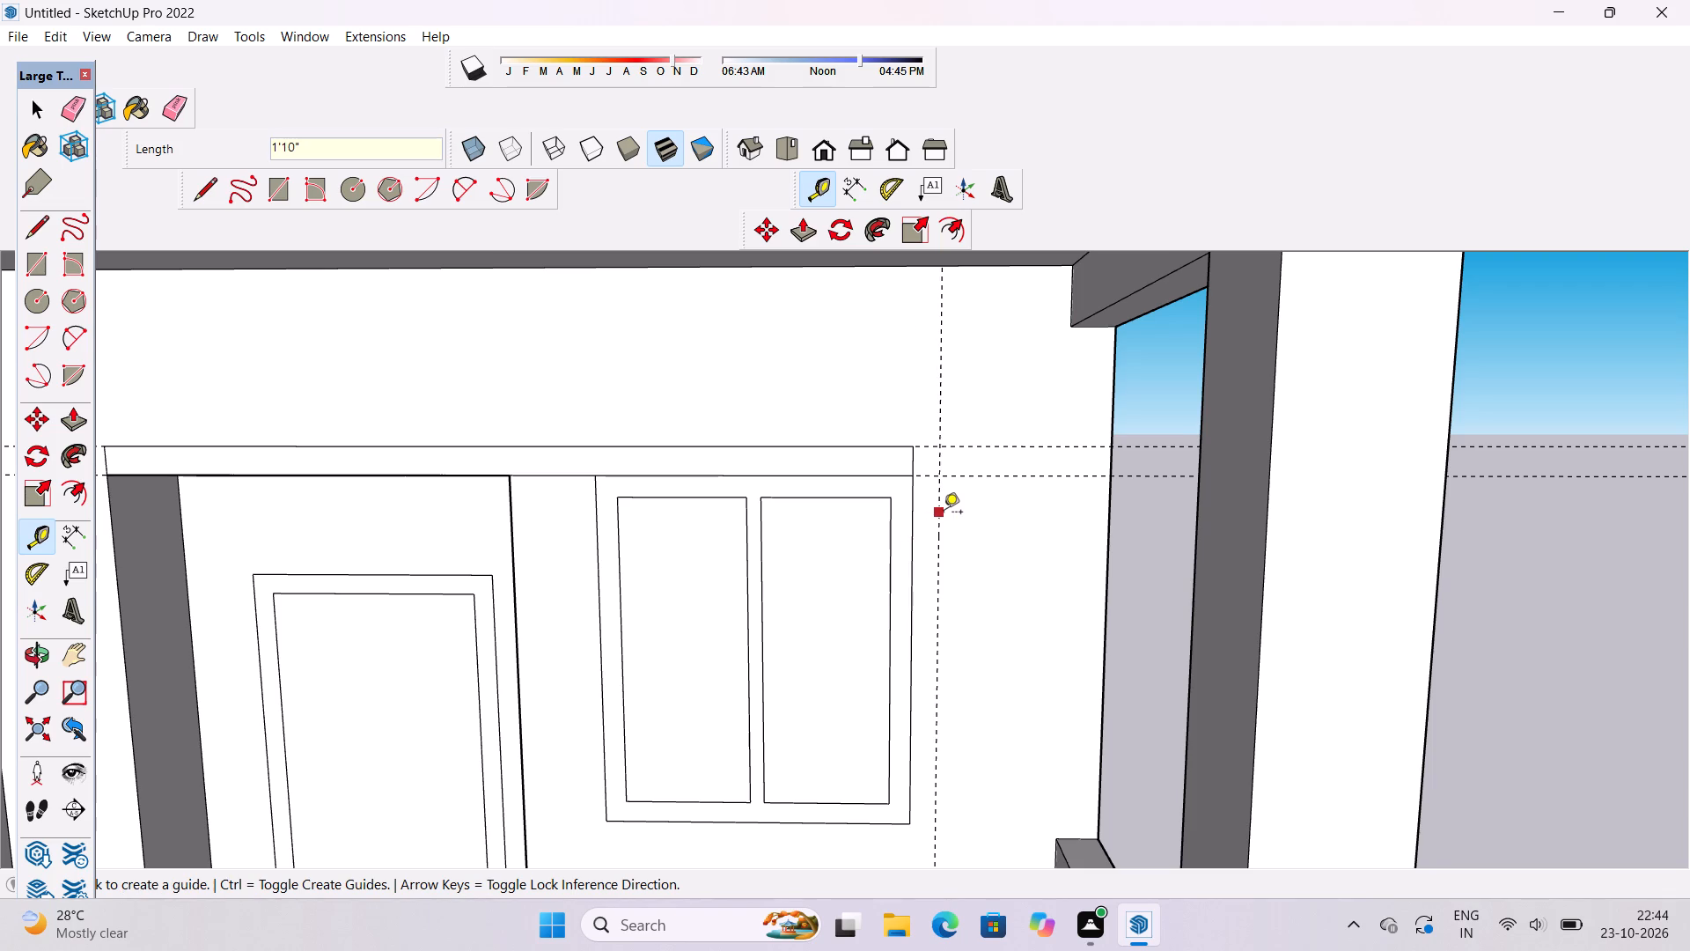
Place a horizontal guide along the bottom edge of the middle-storey window frame.
scroll(910, 487, "down", 4)
scroll(929, 775, "up", 8)
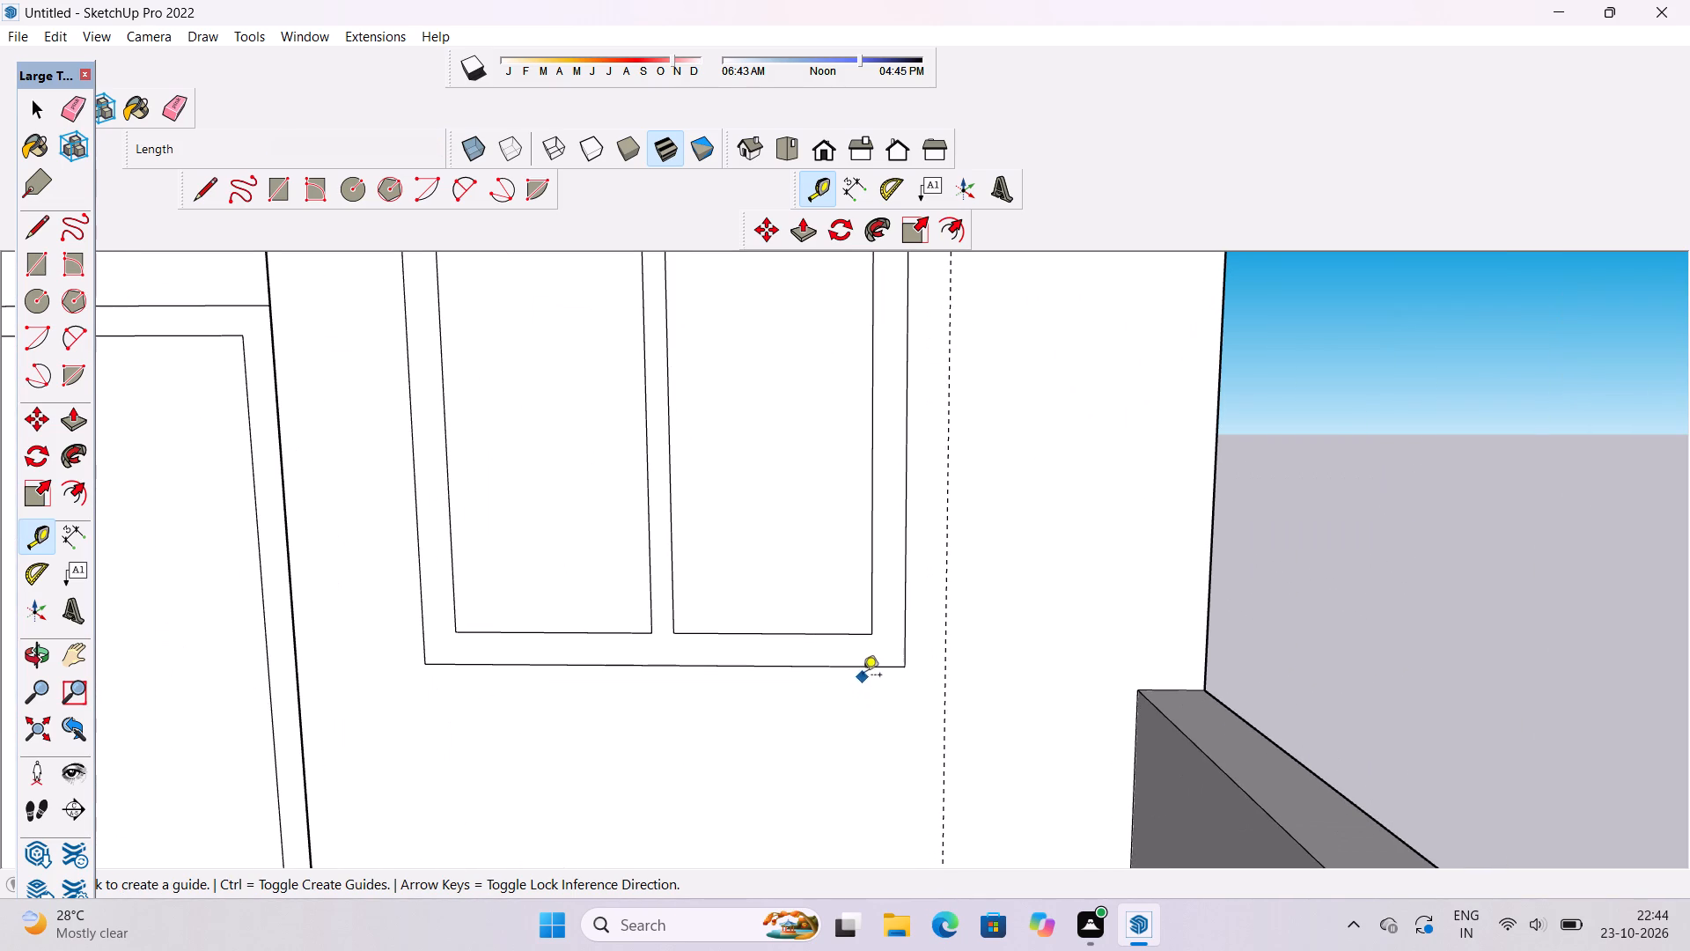
left_click(863, 670)
left_click(880, 670)
scroll(893, 782, "down", 6)
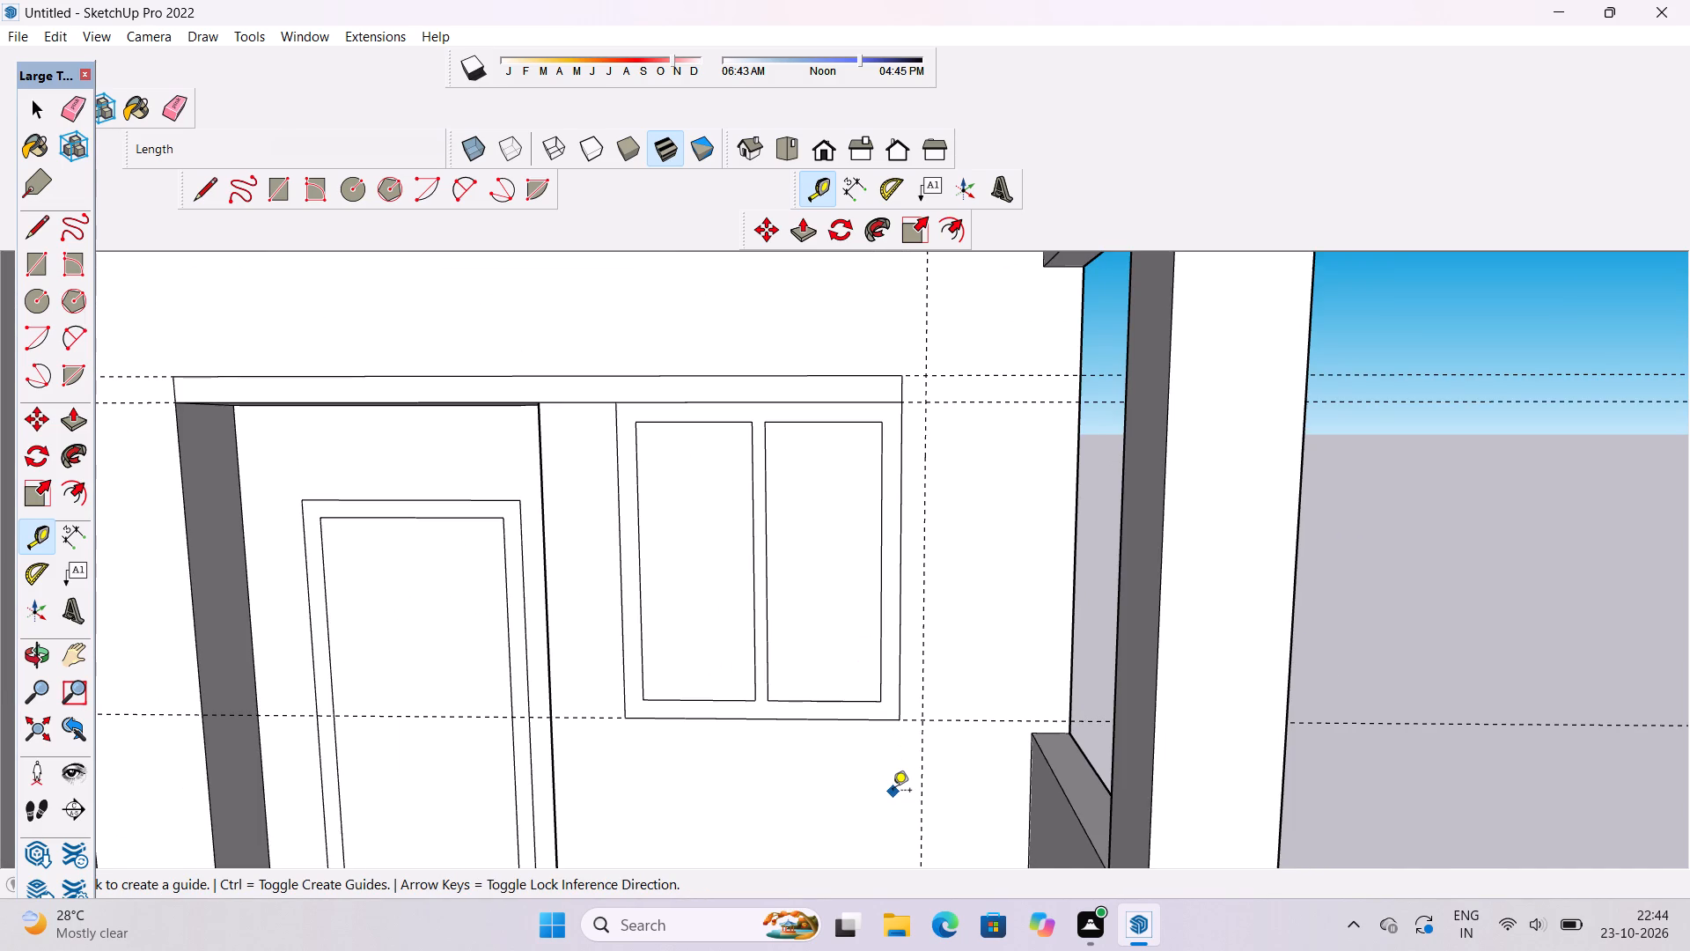
Draw a strip 1'10" wide and 27' tall beside the middle-storey window, from the band's top to the window's bottom.
key("l")
scroll(869, 792, "down", 1)
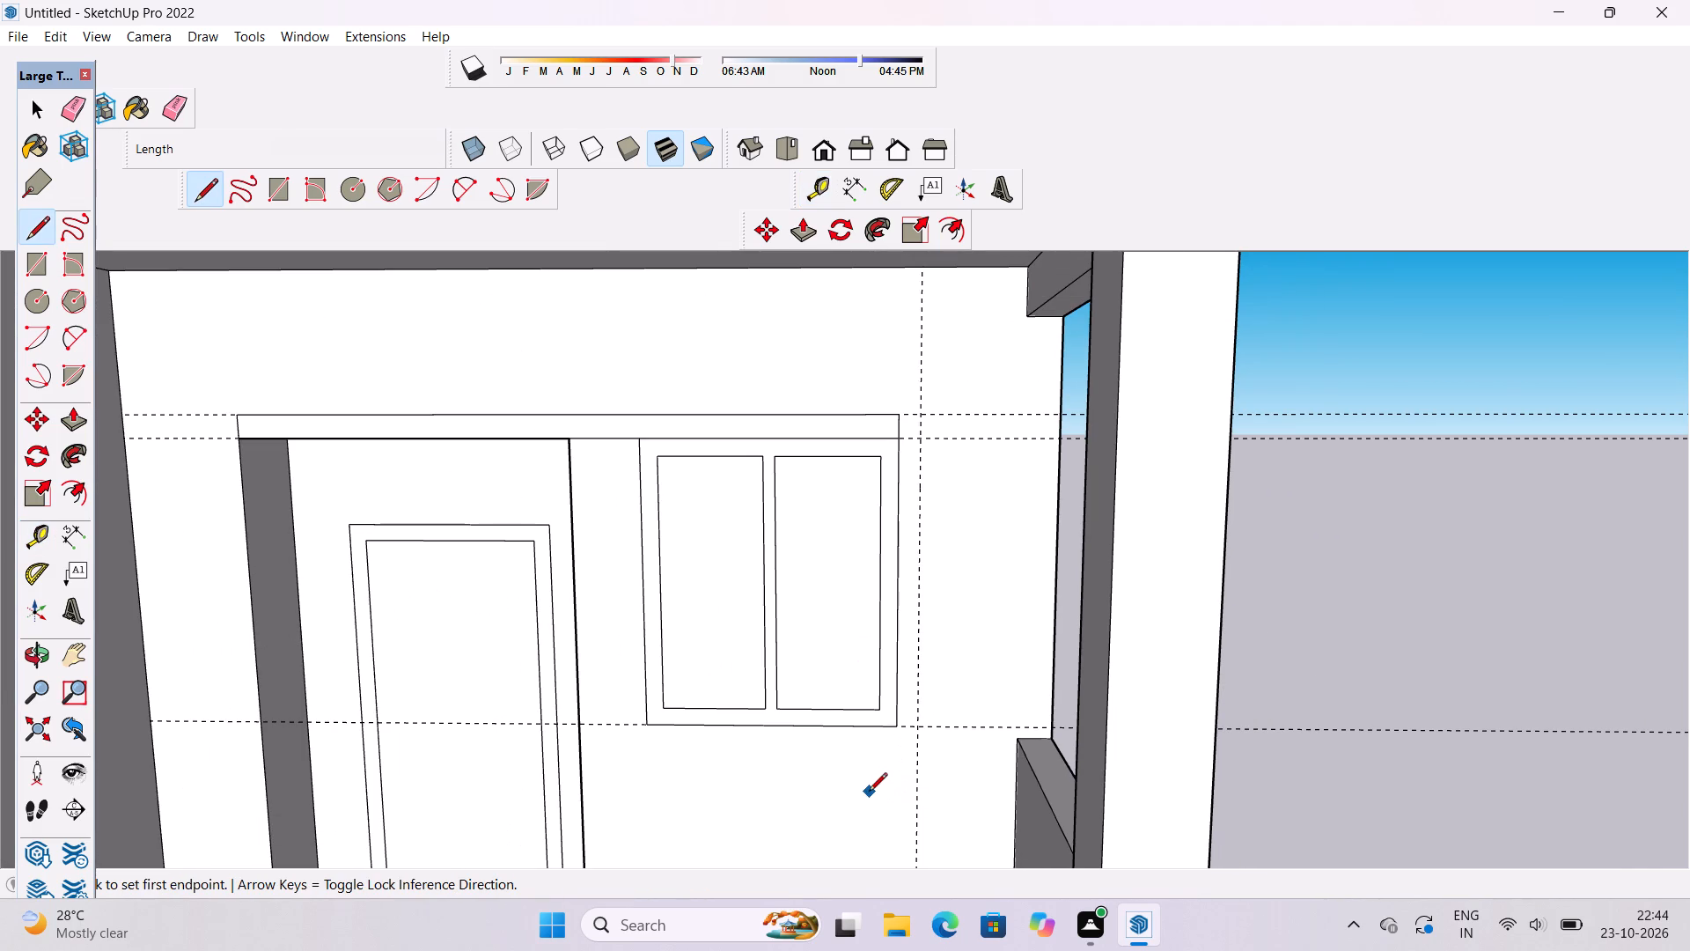
scroll(997, 812, "down", 5)
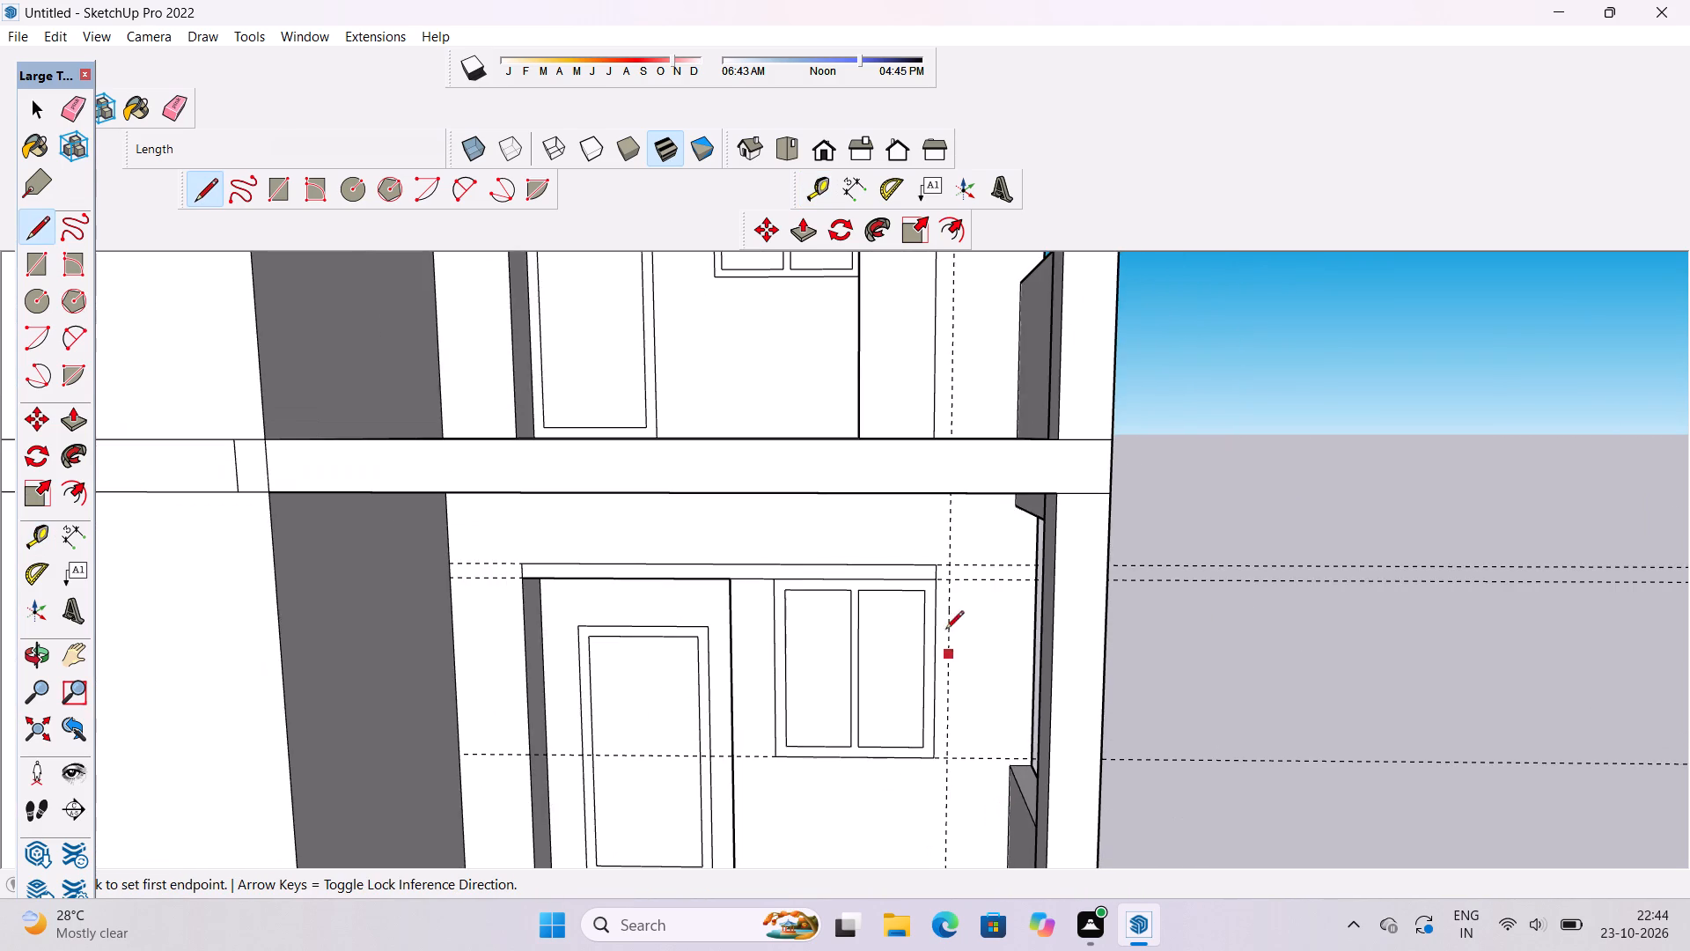
scroll(941, 597, "up", 13)
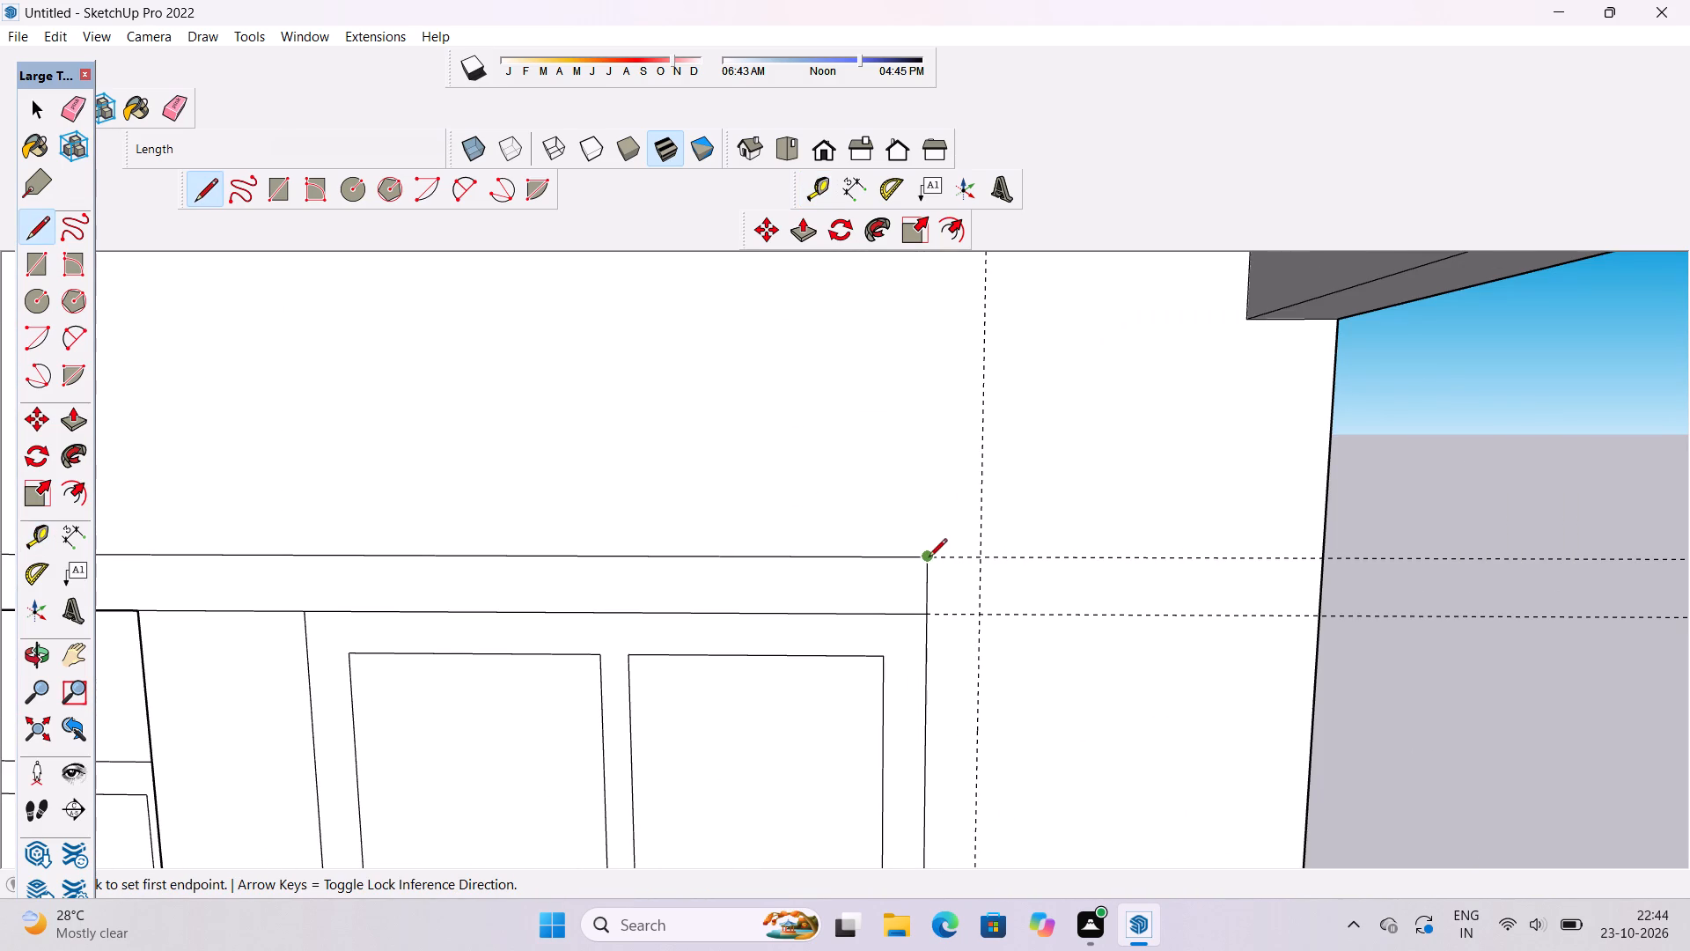
left_click(929, 558)
scroll(929, 558, "down", 5)
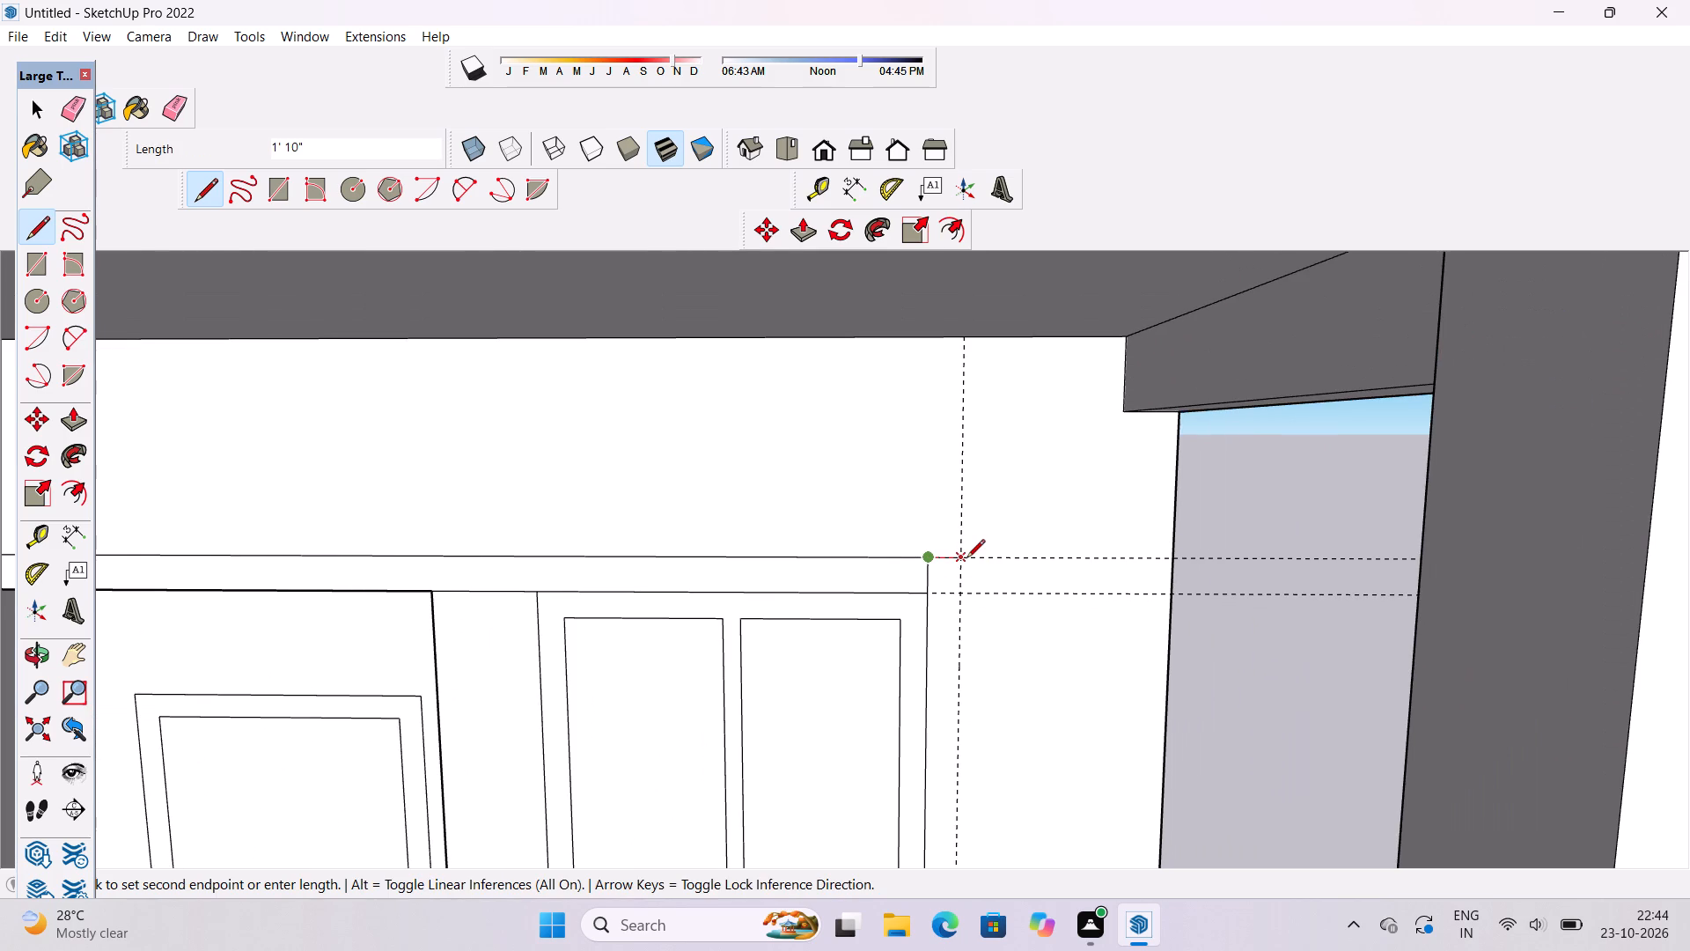
left_click(966, 559)
scroll(966, 559, "down", 10)
scroll(972, 763, "up", 10)
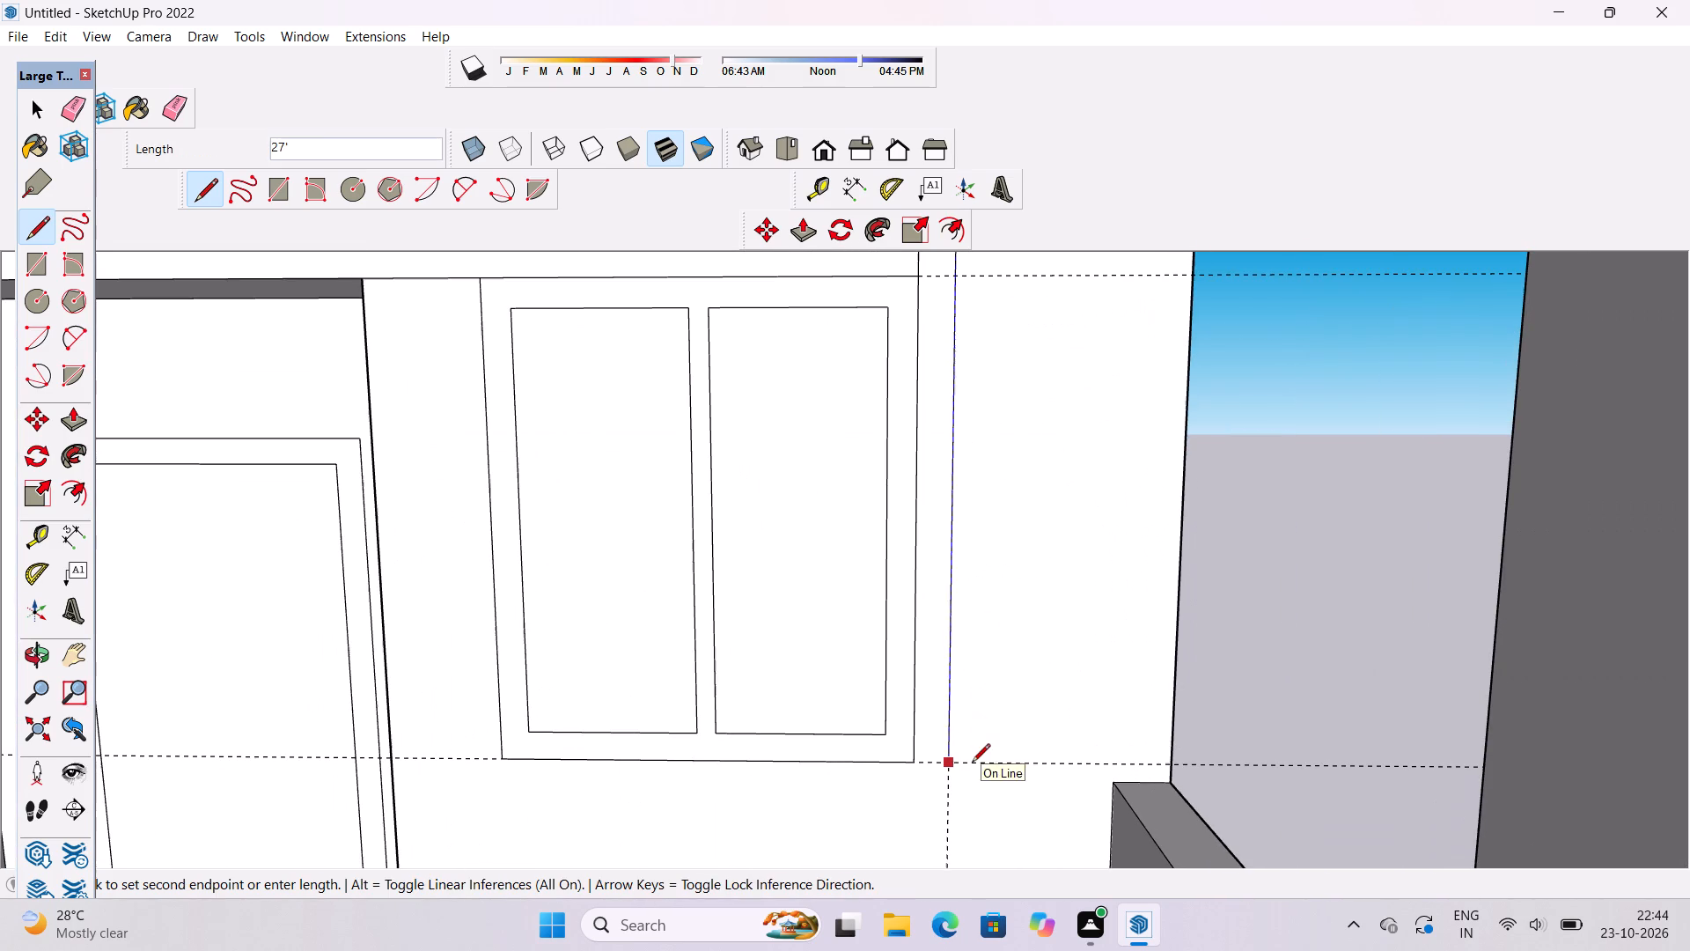
left_click(947, 763)
left_click(917, 763)
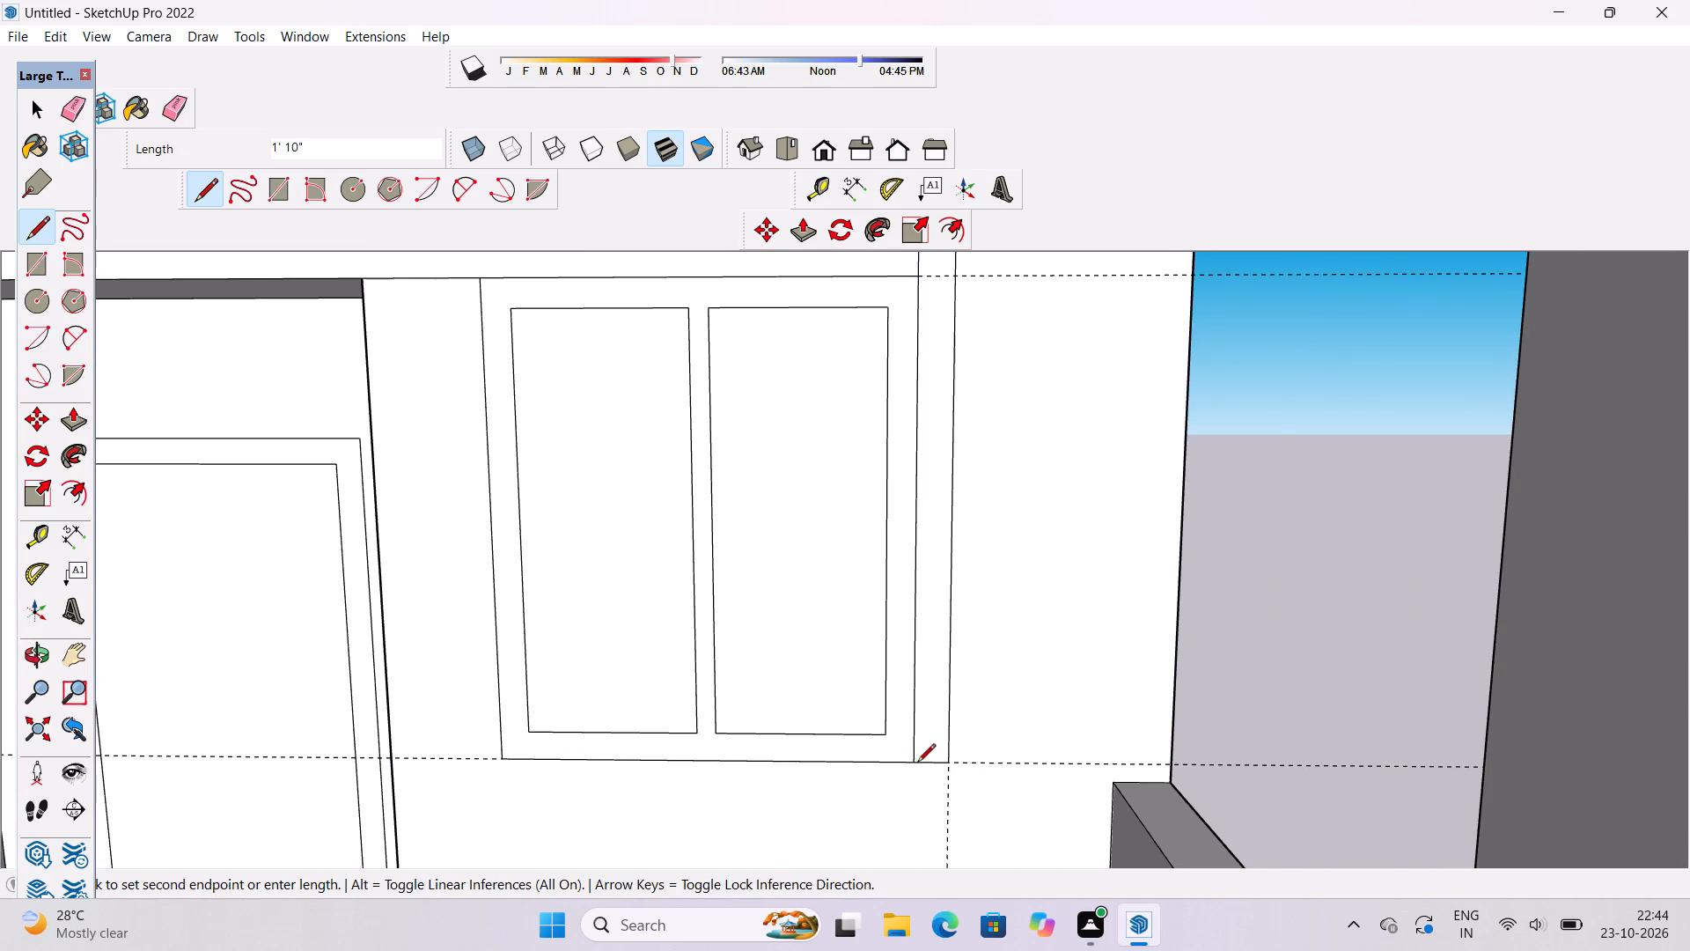
Erase all the construction guides around the middle-storey window.
scroll(949, 813, "down", 6)
key("space")
type("e")
scroll(995, 563, "up", 3)
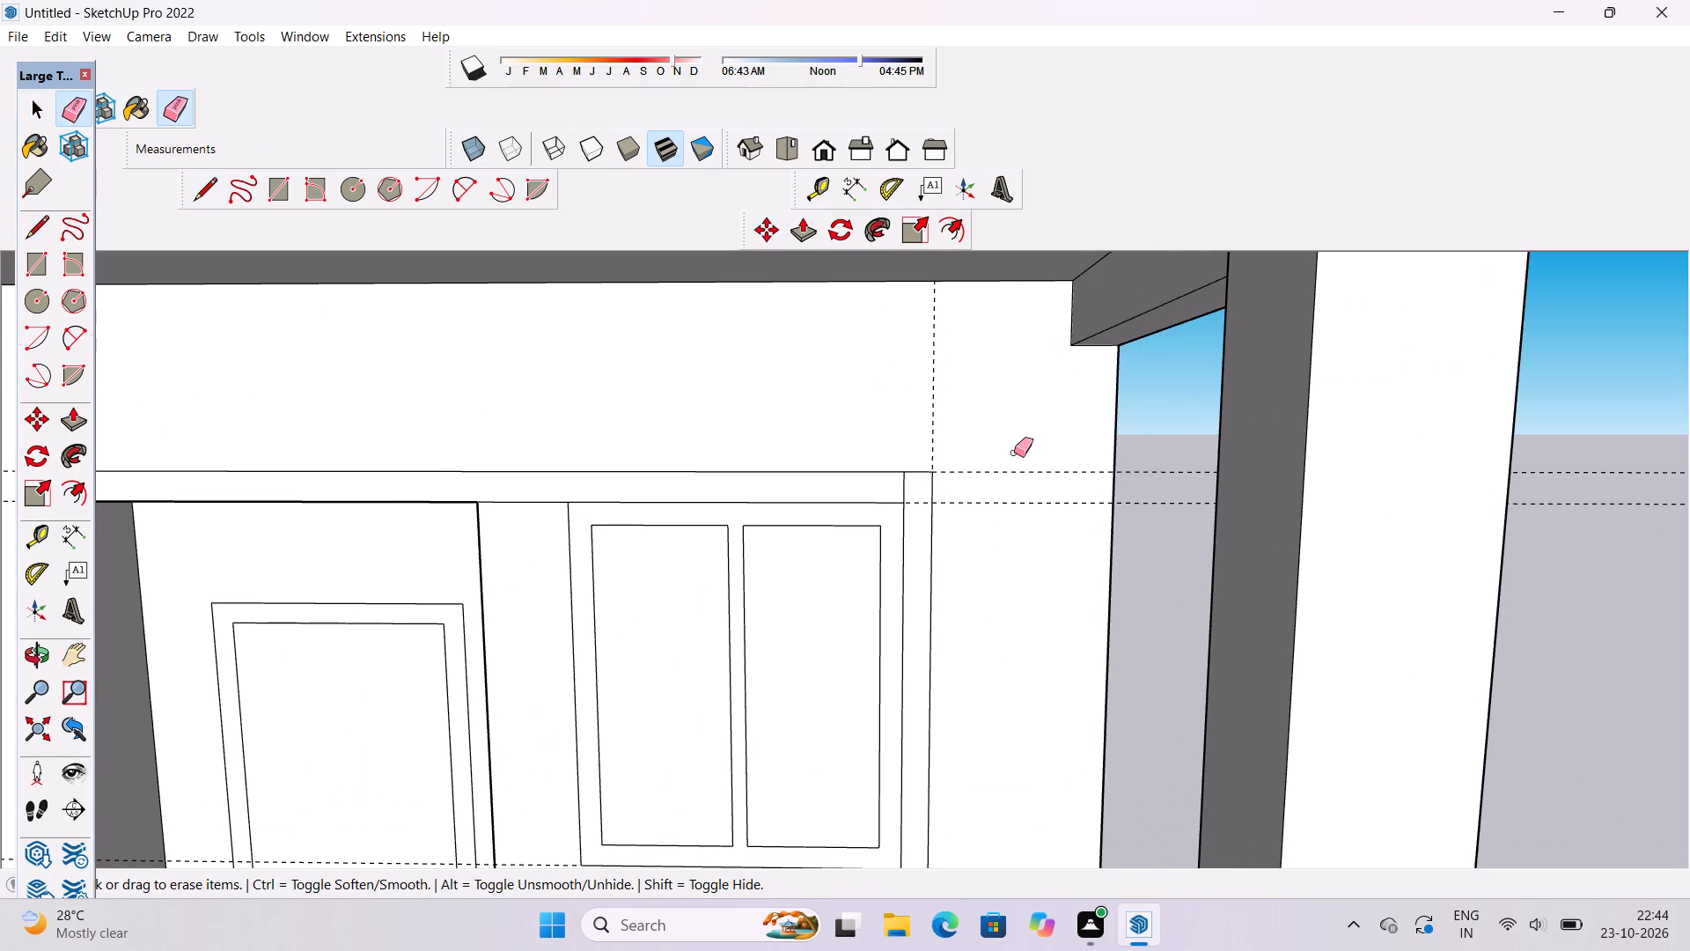
left_click_drag(1012, 420, 1000, 521)
left_click_drag(938, 337, 929, 390)
scroll(940, 395, "down", 7)
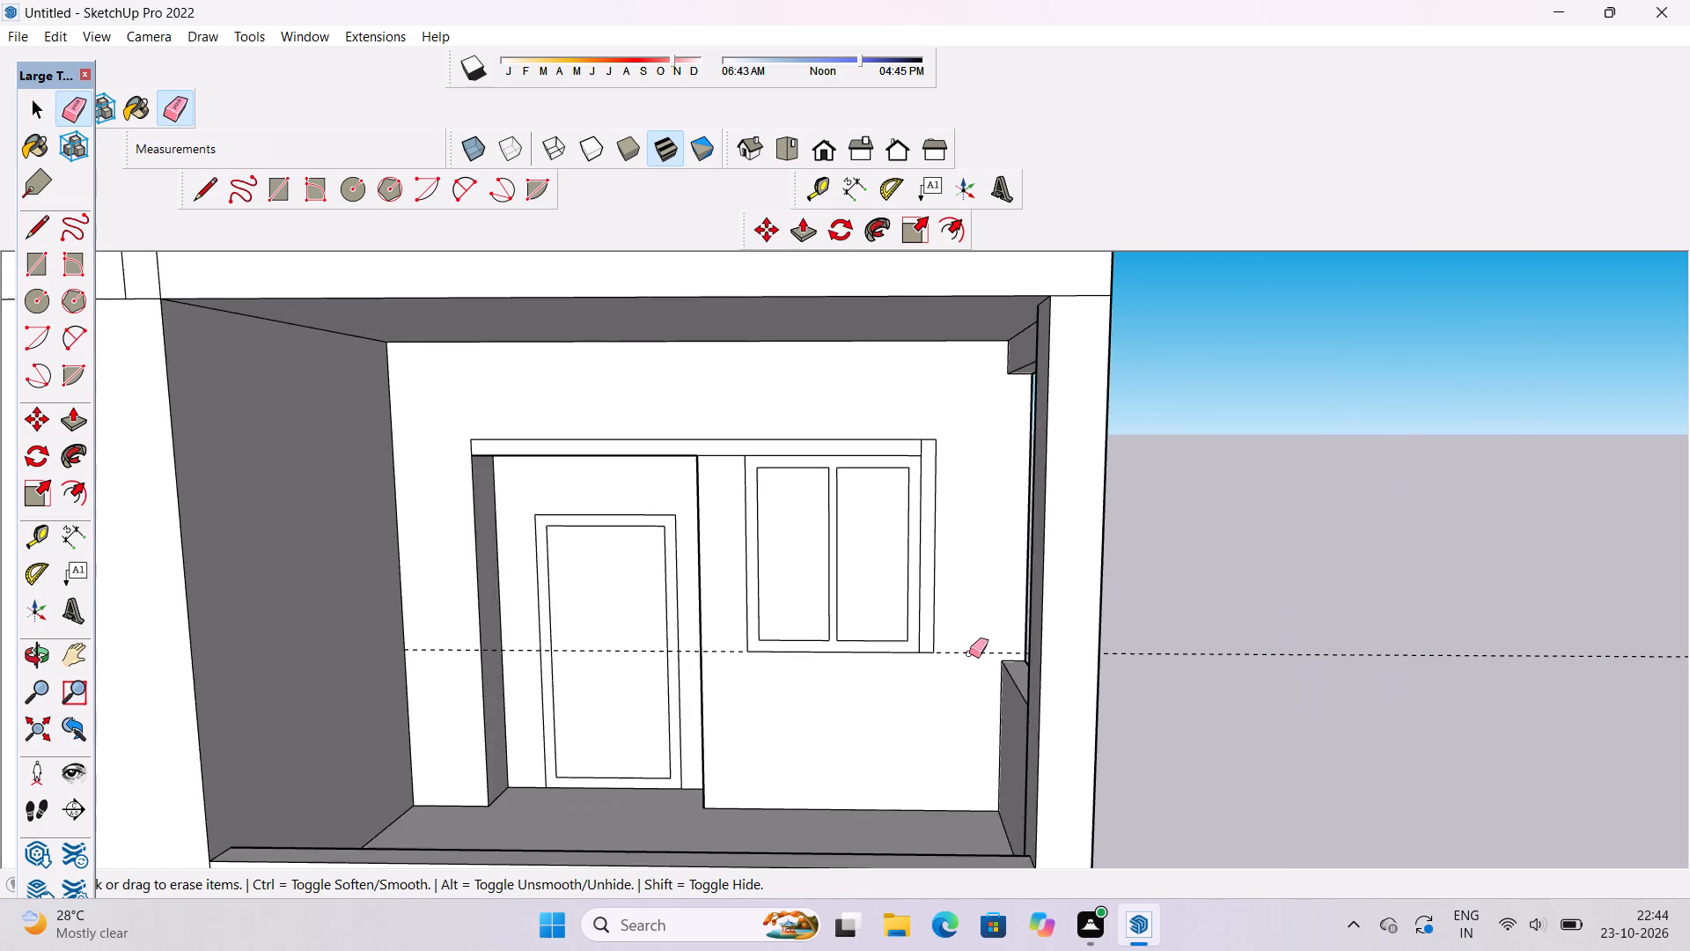
scroll(969, 653, "up", 6)
left_click_drag(952, 607, 943, 699)
scroll(923, 735, "down", 6)
Erase the short edge between the band and the side strip so they form one L-shaped face.
key("p")
scroll(892, 622, "up", 2)
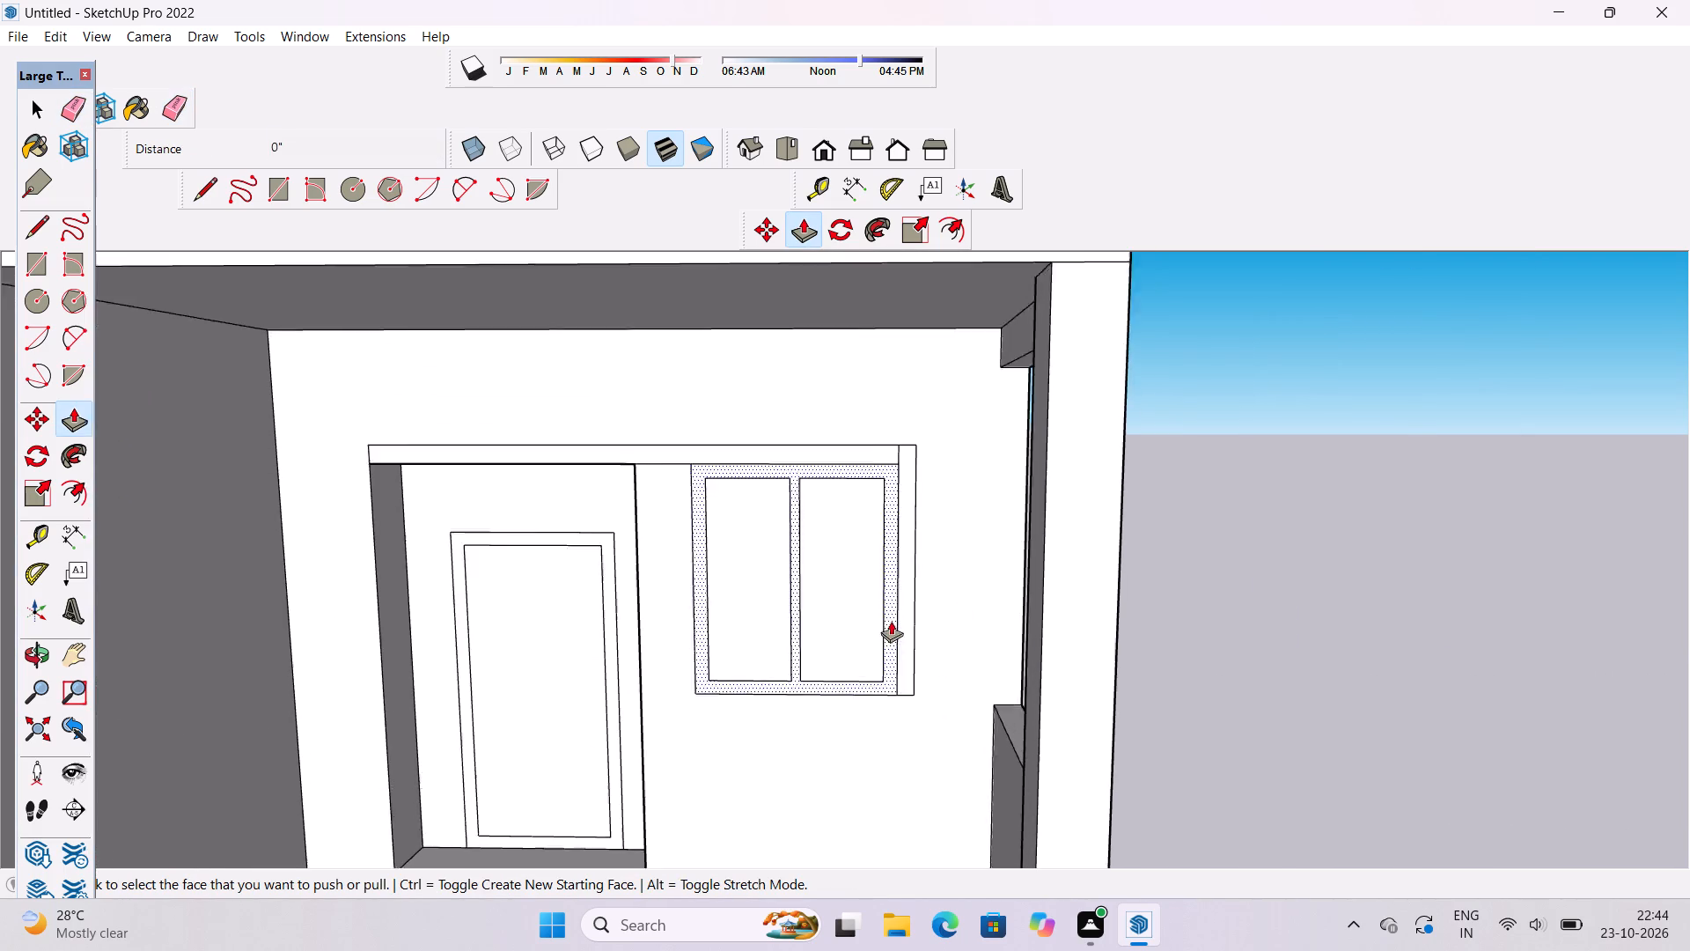
scroll(891, 621, "up", 2)
key("space")
type("e")
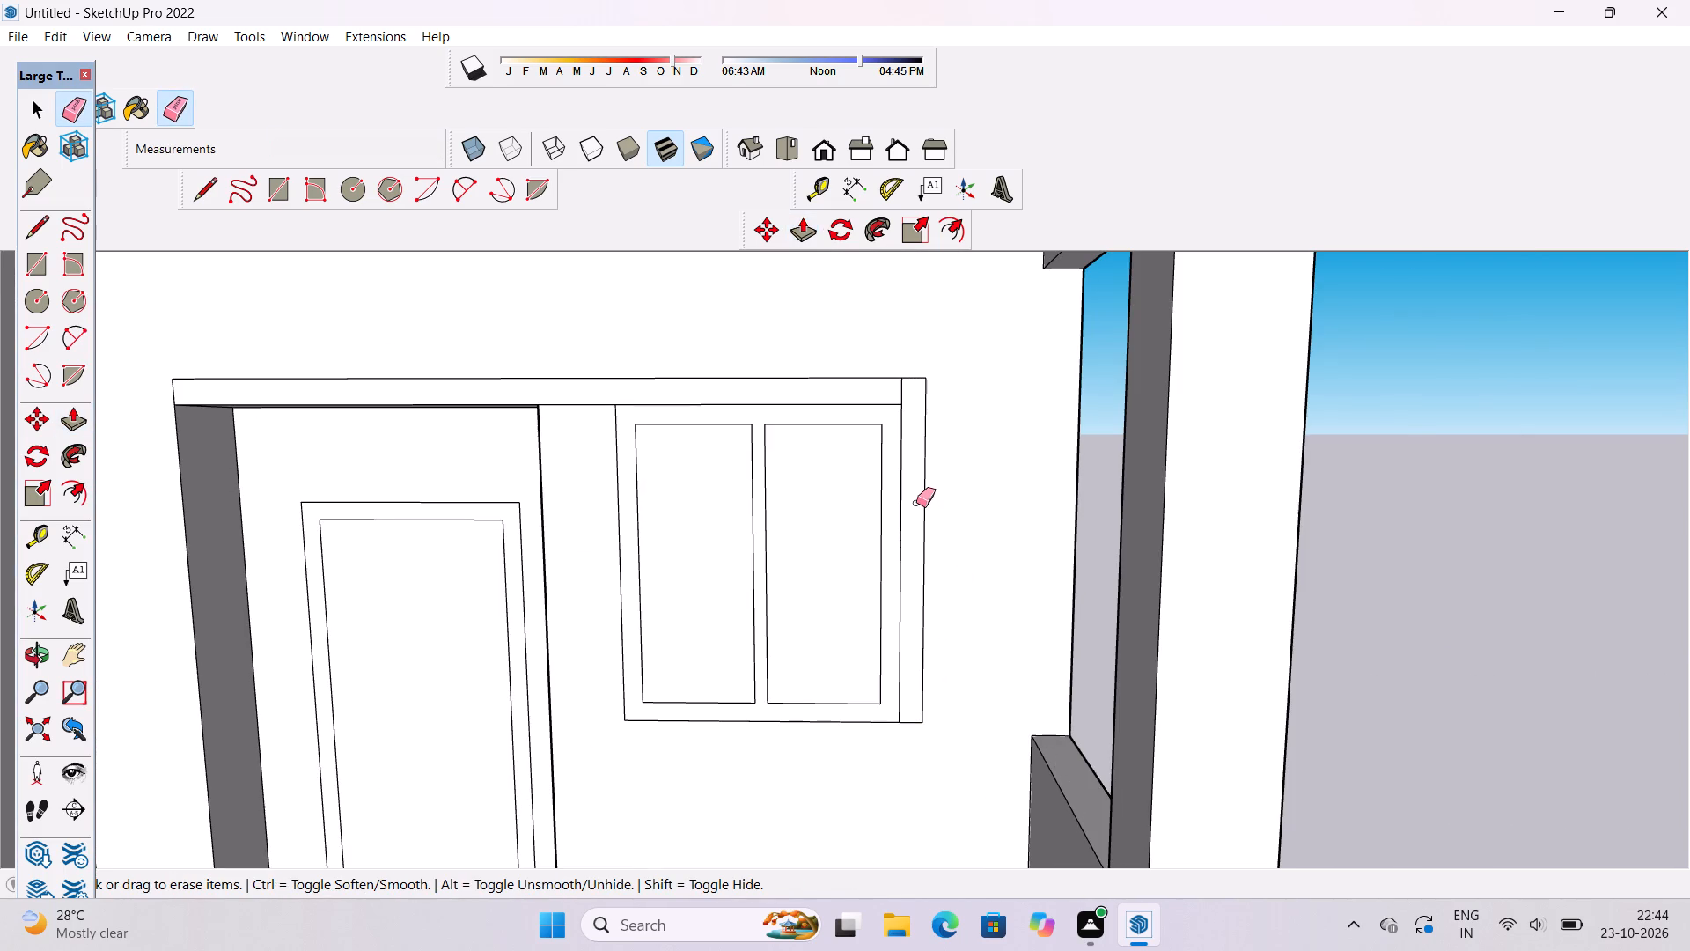
scroll(903, 443, "up", 8)
left_click_drag(901, 322, 905, 335)
scroll(905, 384, "down", 5)
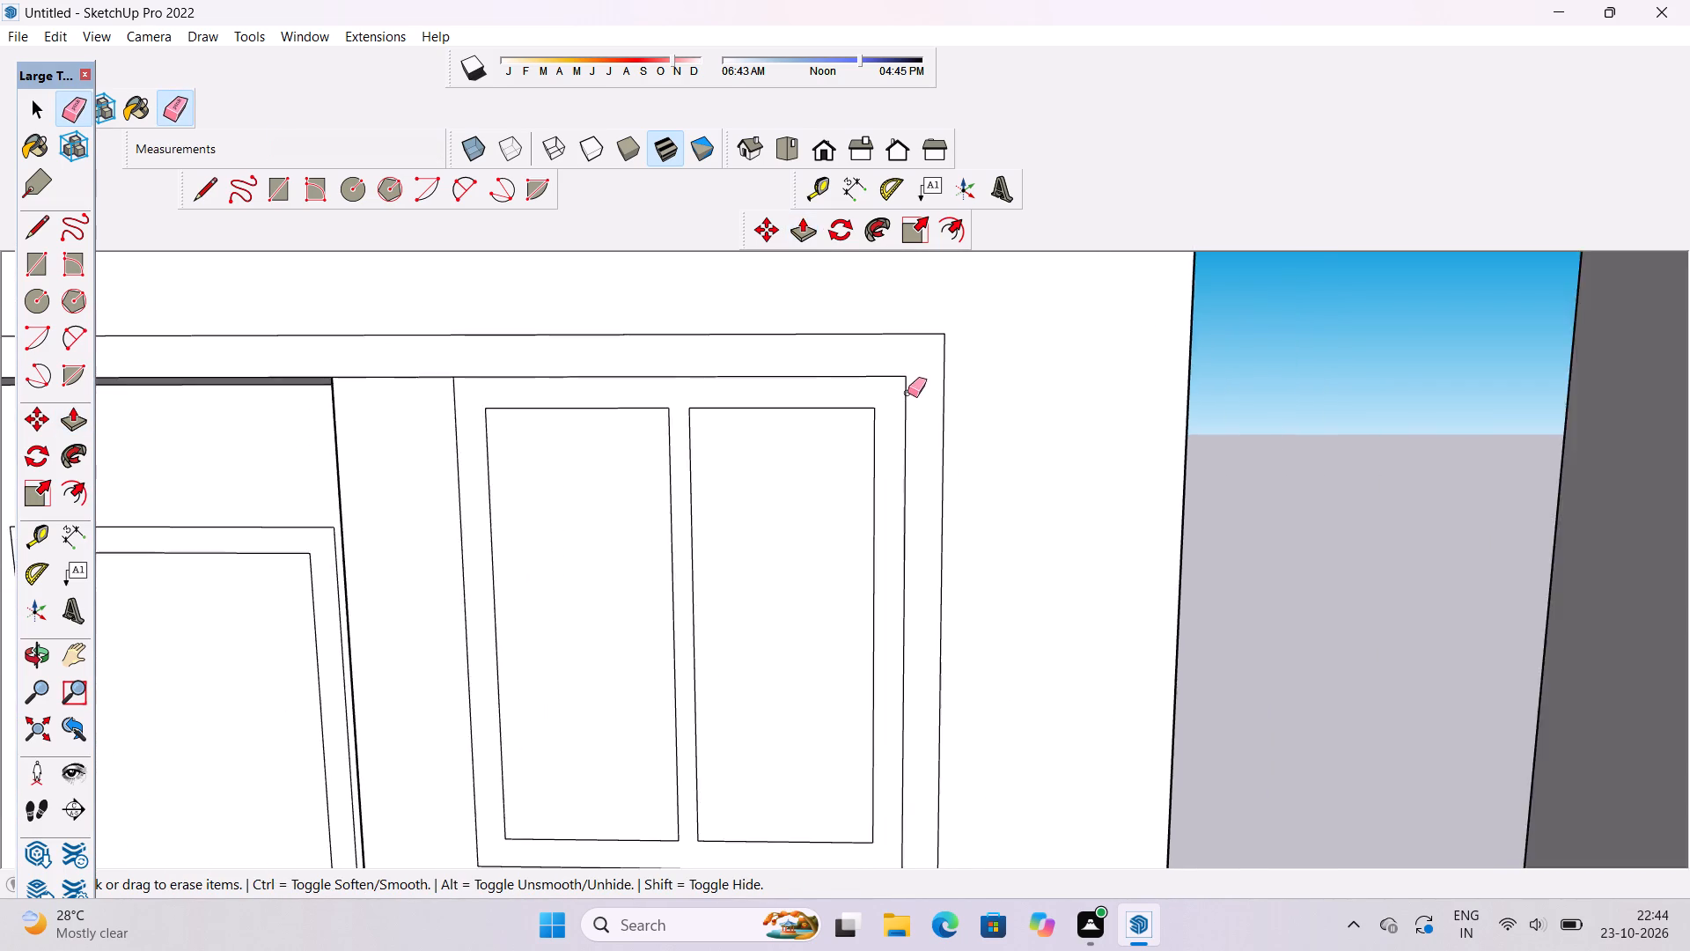
Push/Pull the L-shaped face around the middle-storey window 2' outward from the wall.
scroll(907, 393, "down", 7)
key("o")
left_click_drag(1128, 446, 760, 472)
left_click_drag(758, 468, 801, 468, "shift")
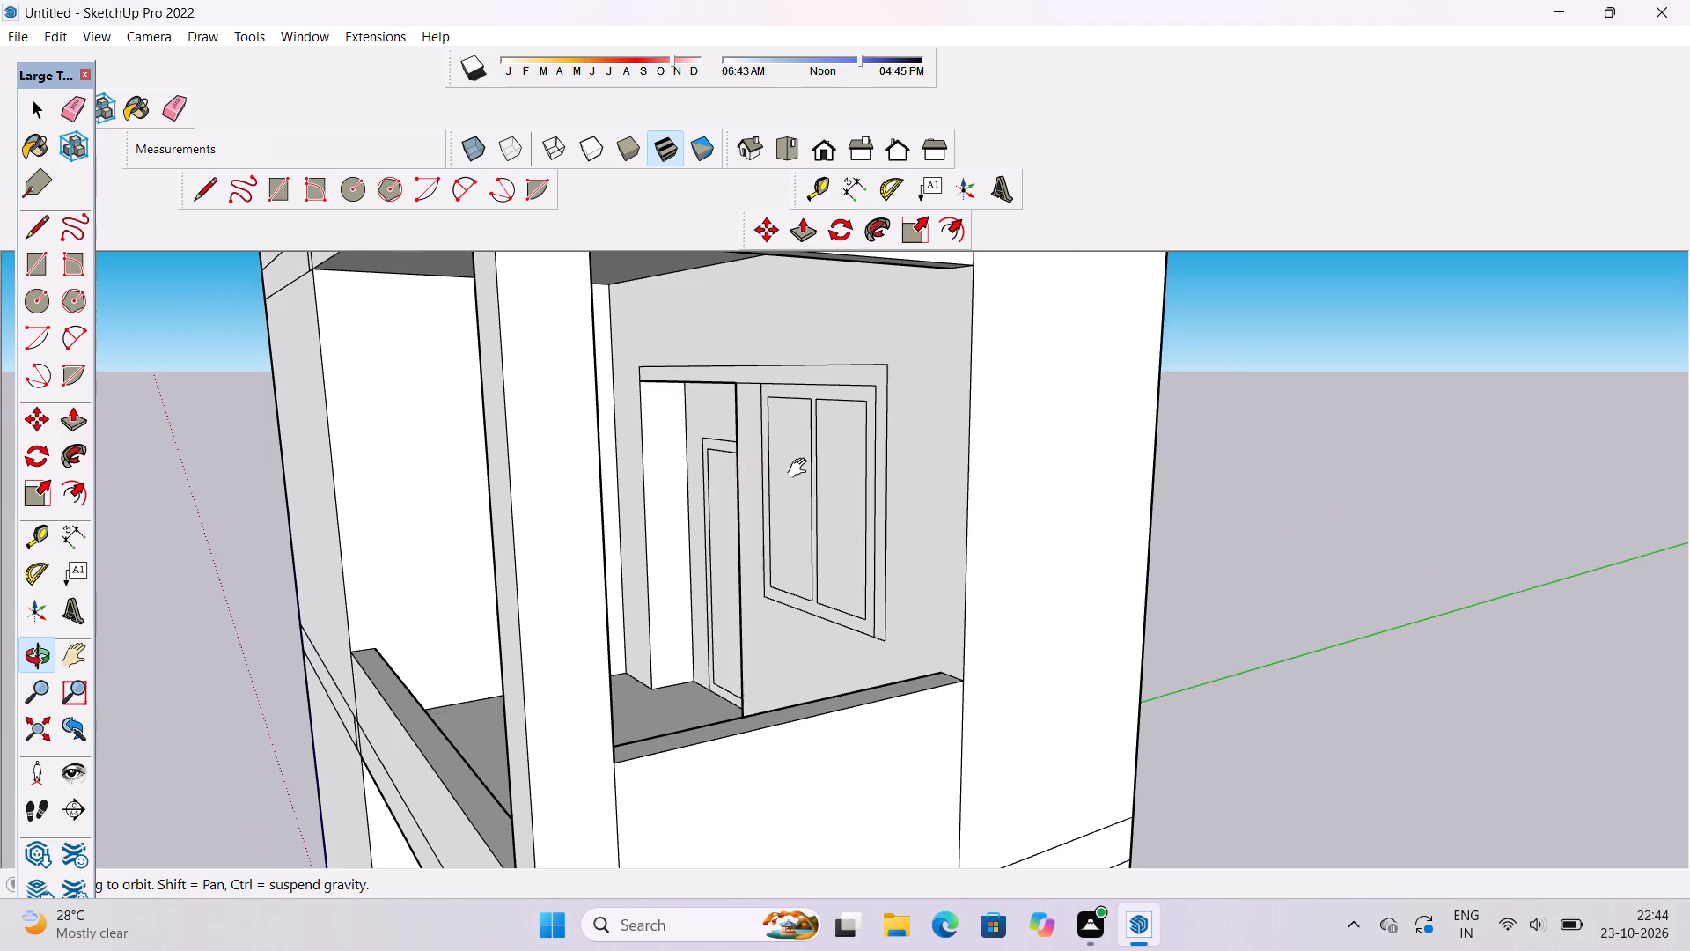
left_click_drag(801, 468, 828, 464, "shift")
left_click_drag(862, 455, 807, 471)
scroll(861, 562, "up", 1)
left_click(862, 539, "shift")
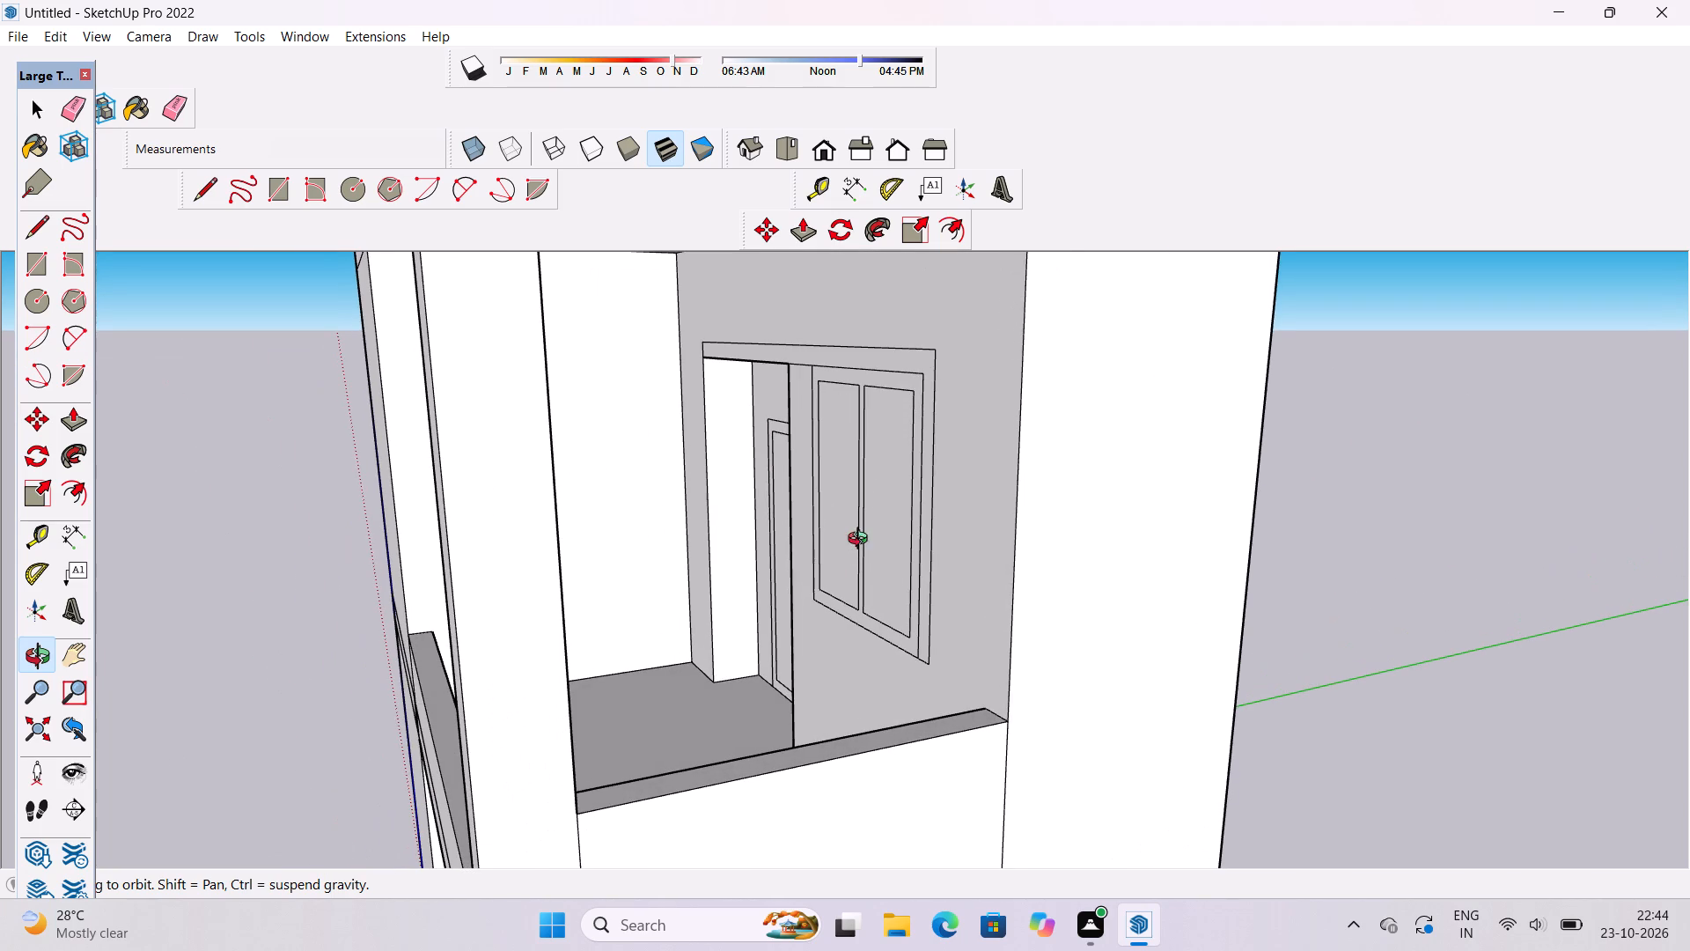
scroll(861, 546, "down", 1)
left_click(860, 548, "shift")
key("p")
scroll(888, 458, "up", 2)
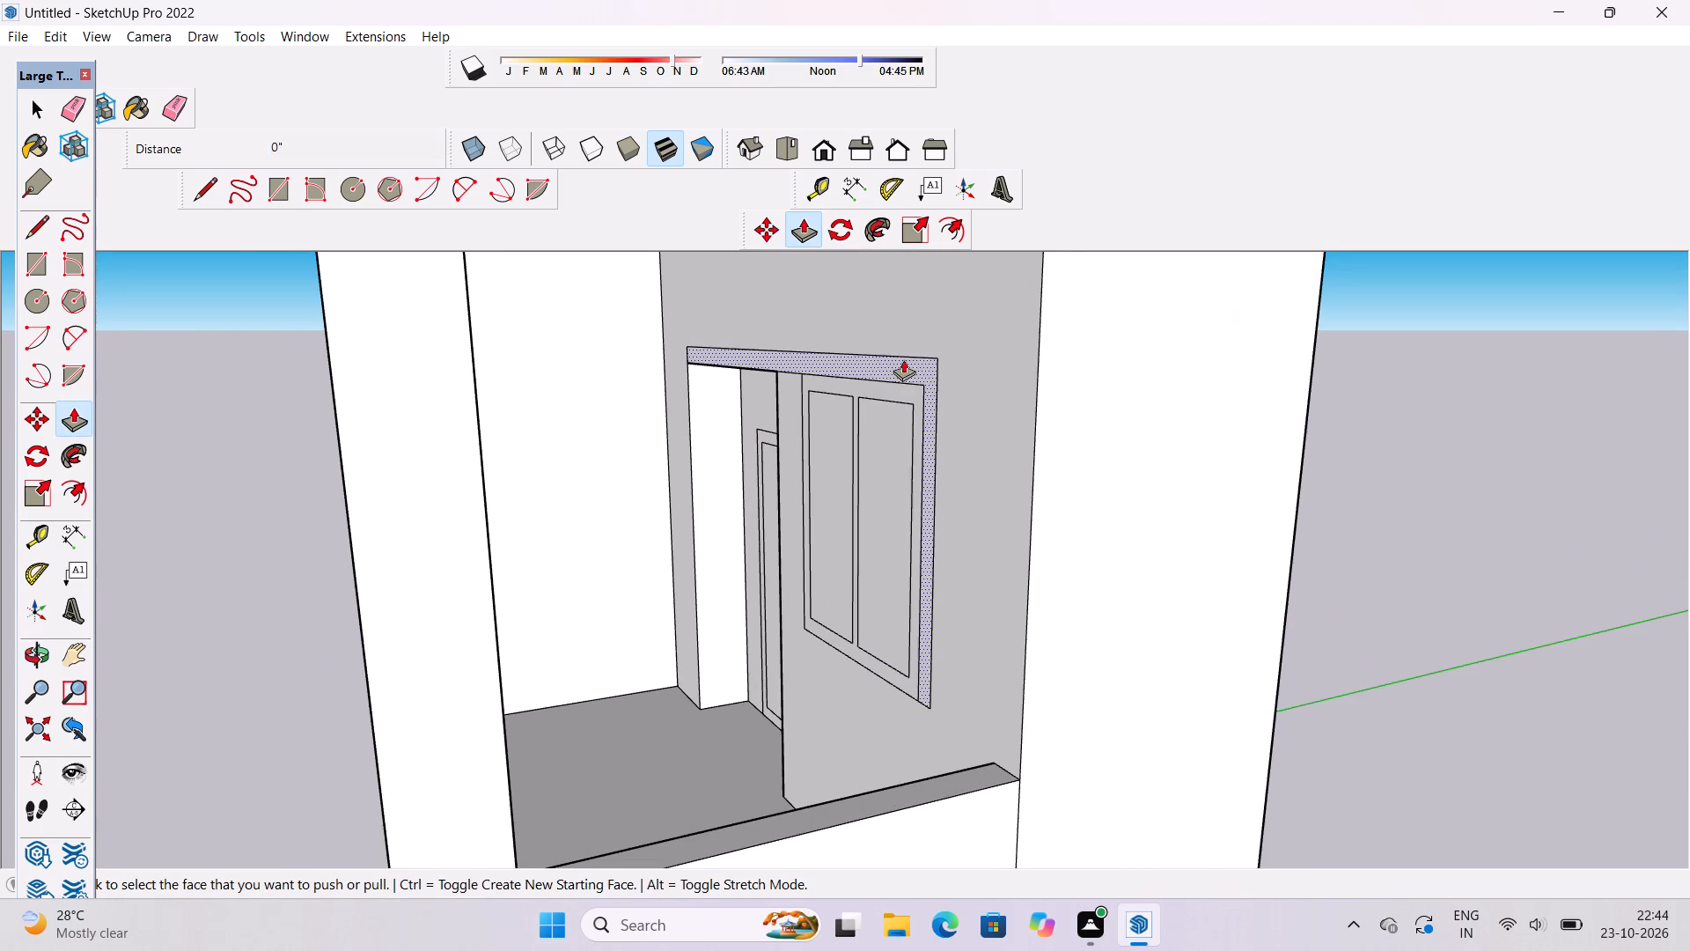
left_click(928, 367)
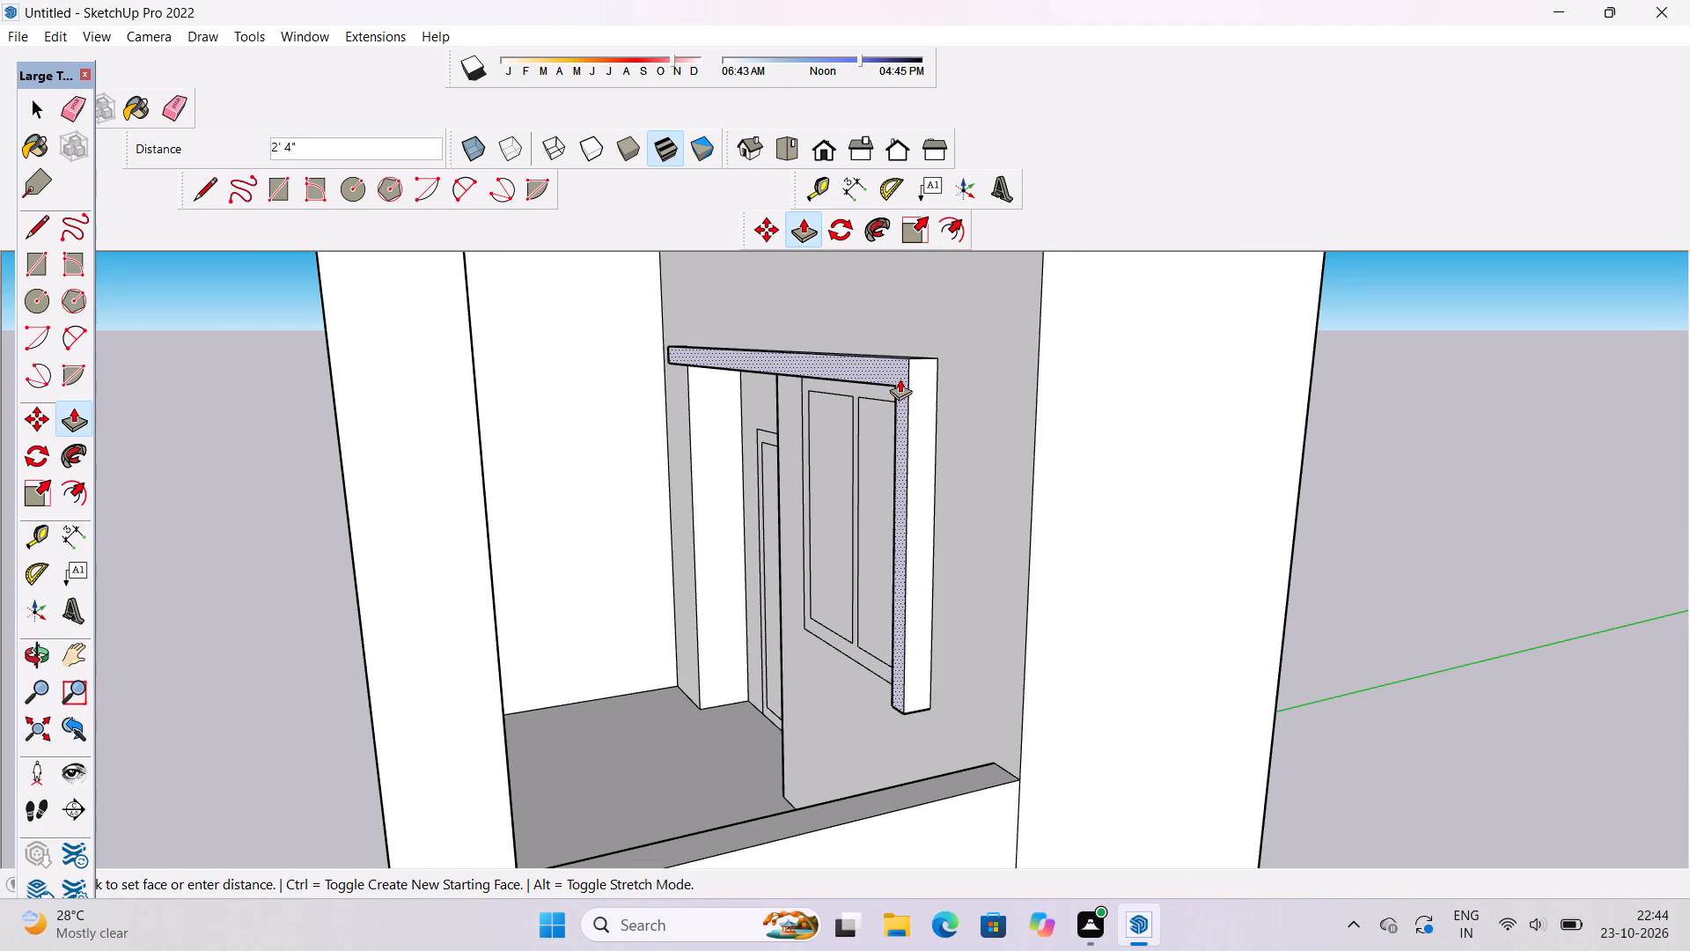
type("2'")
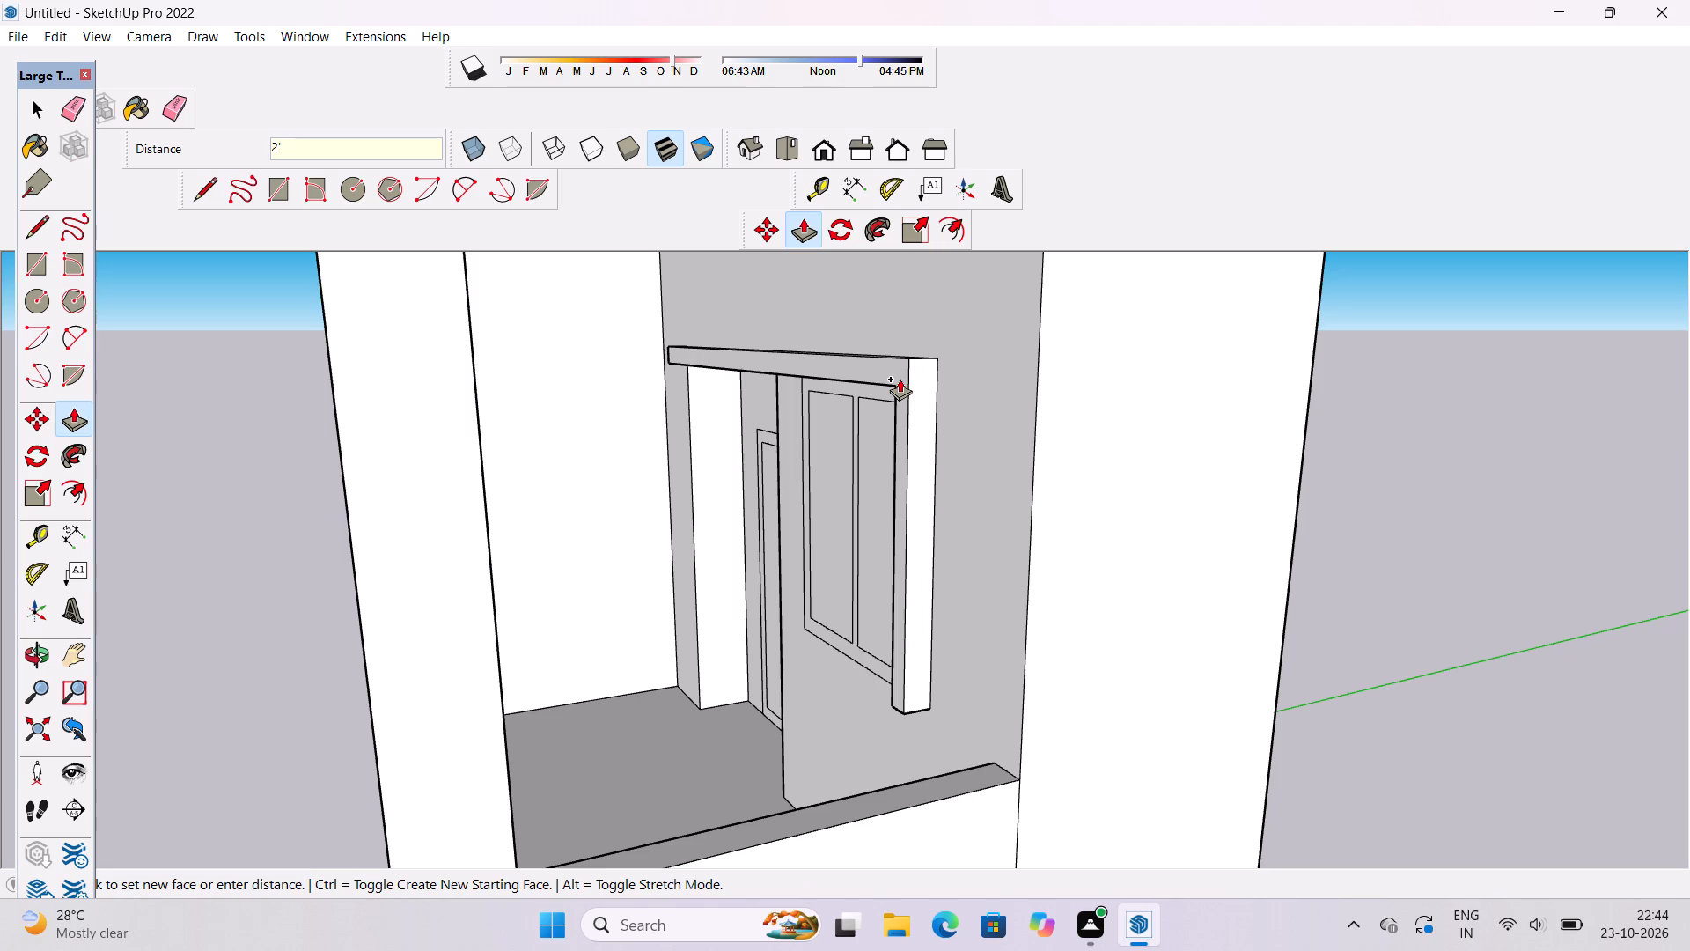
key("Return")
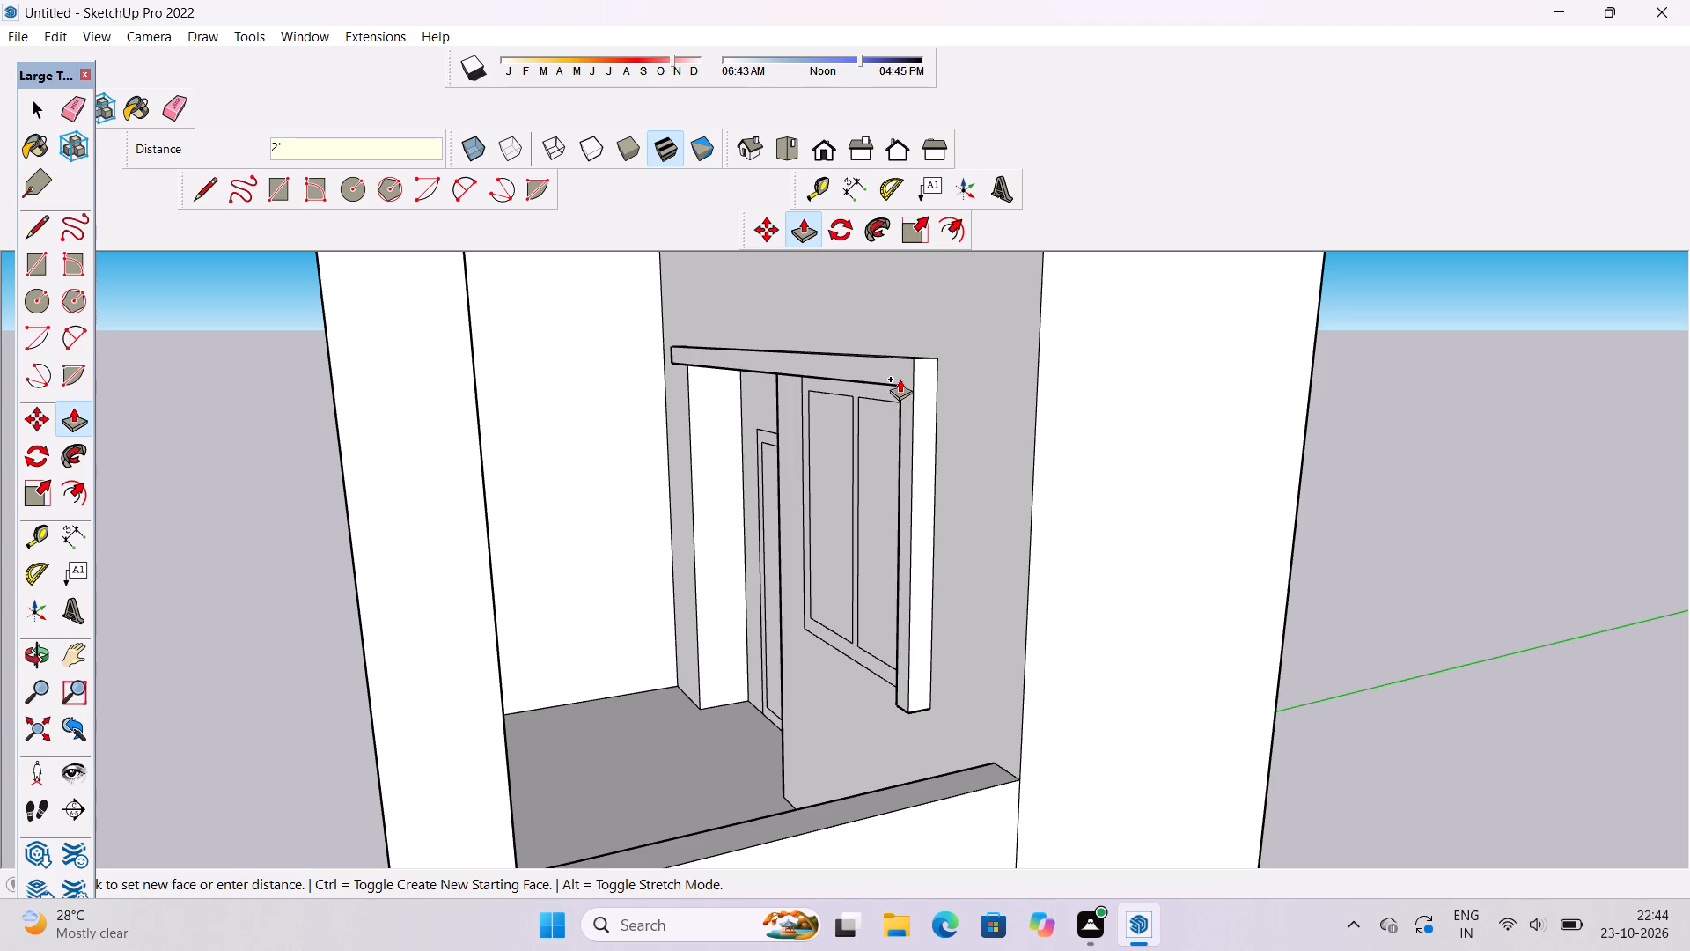
Examine the projecting L-shaped band and the middle-storey balcony from the front, above and side.
key("o")
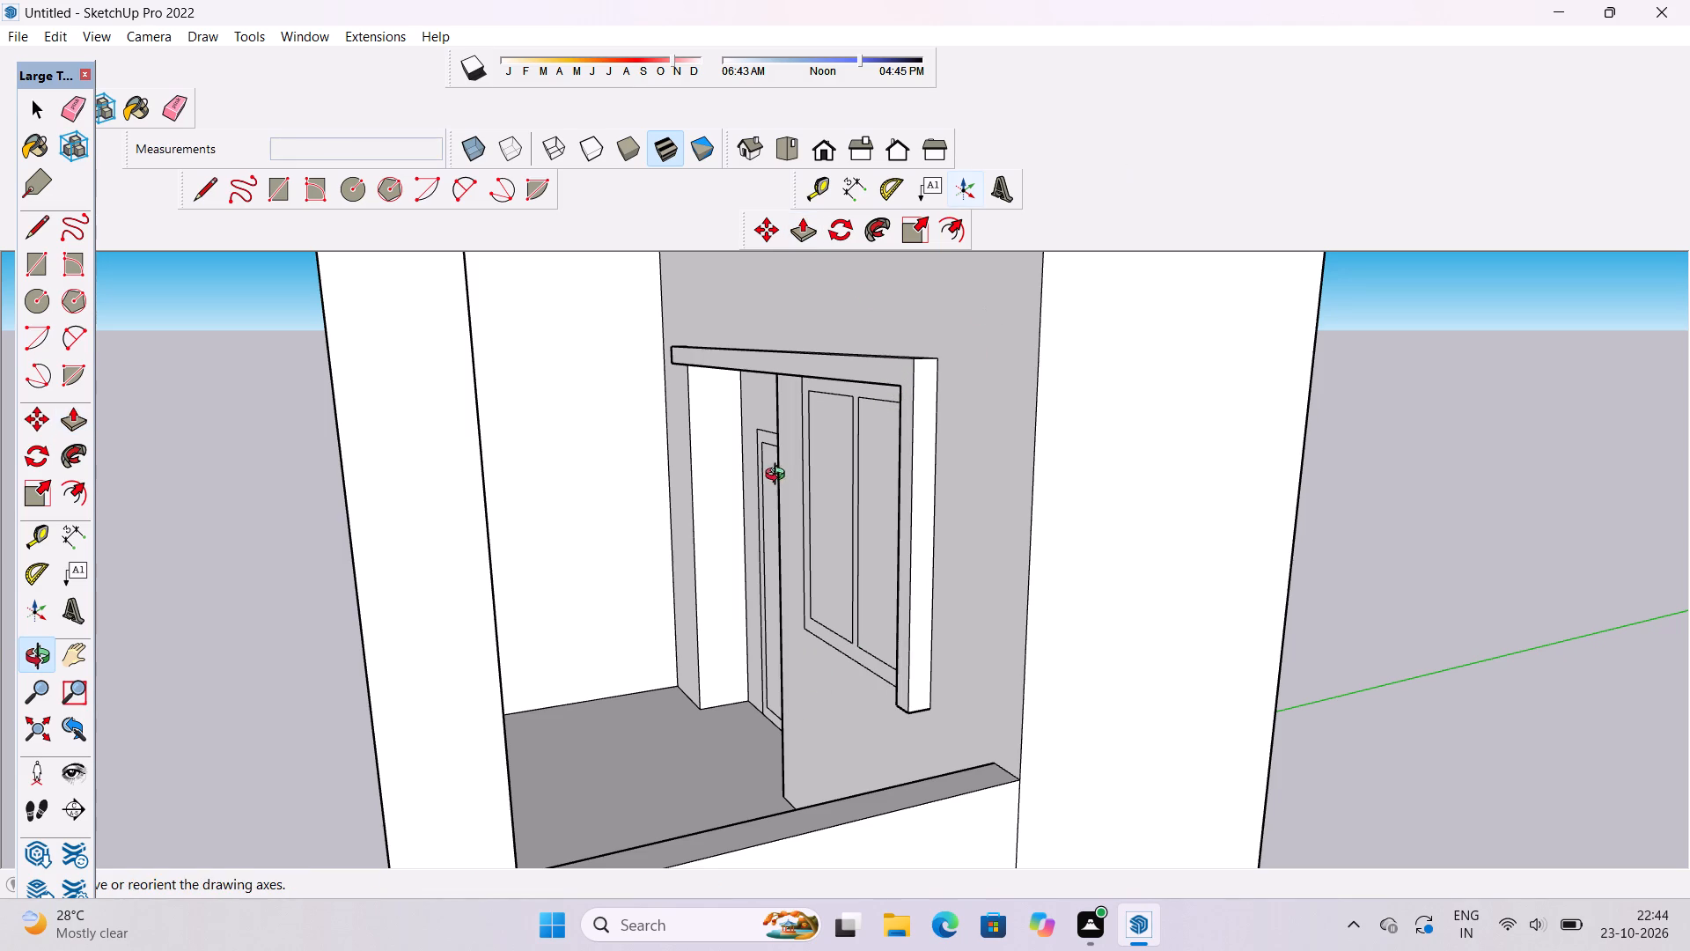
scroll(779, 465, "down", 4)
left_click_drag(760, 483, 850, 497)
left_click_drag(672, 550, 789, 483)
scroll(810, 577, "down", 6)
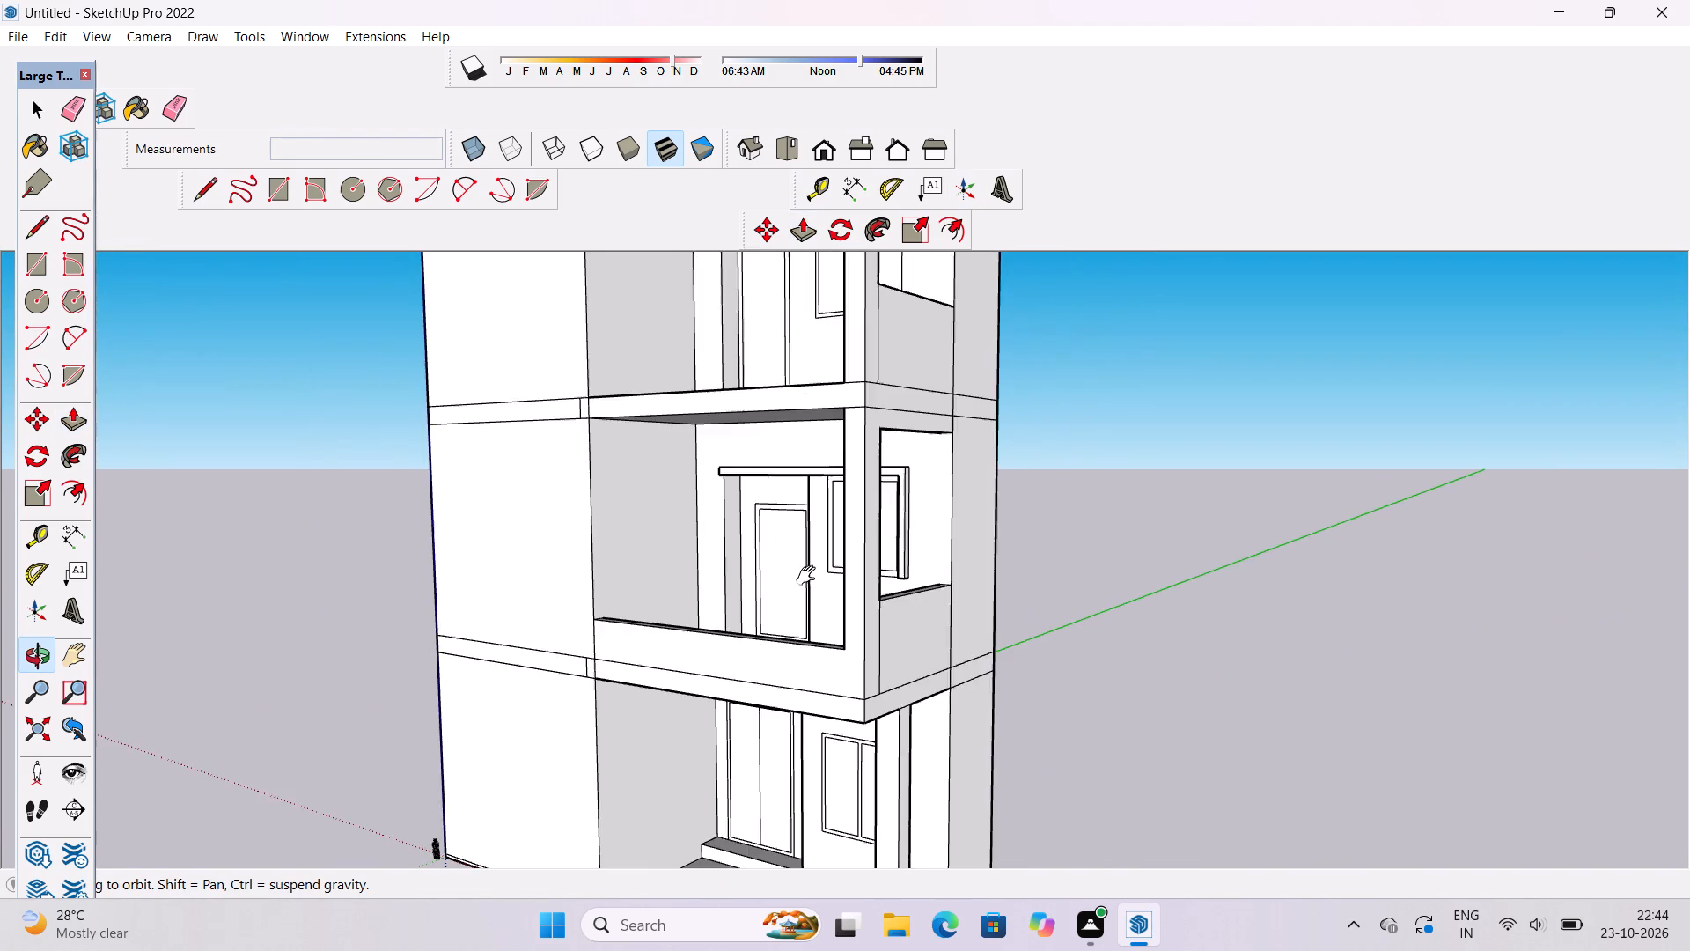
left_click_drag(782, 586, 900, 578)
scroll(773, 586, "up", 4)
left_click_drag(754, 586, 783, 539)
scroll(784, 533, "down", 5)
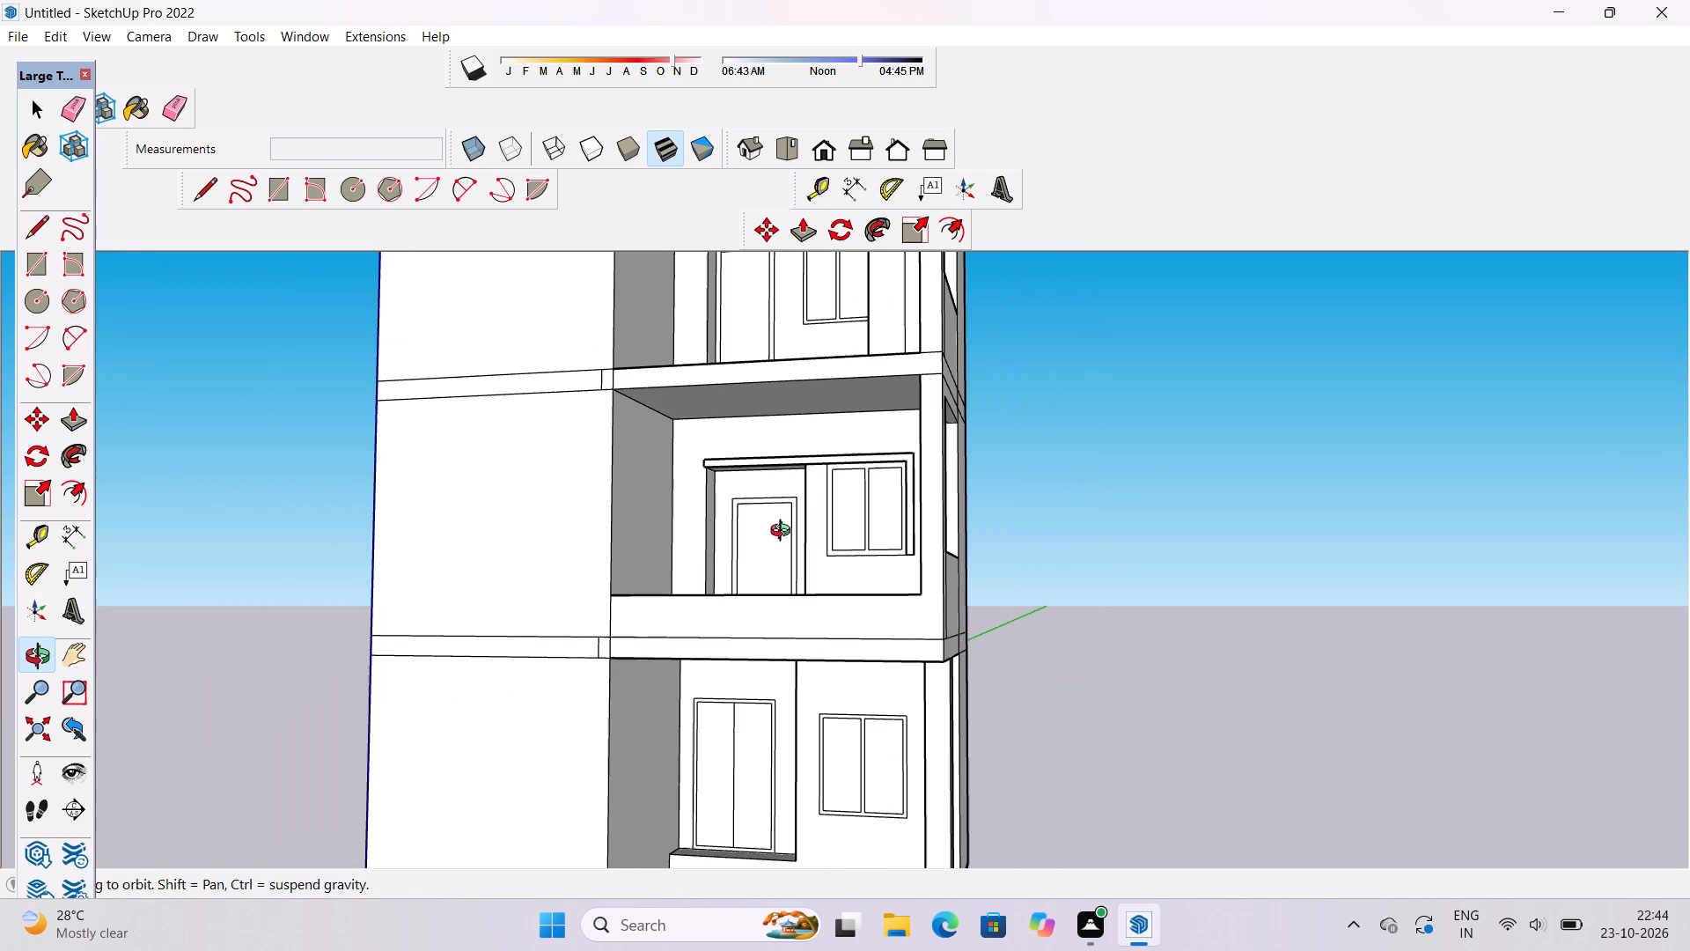
left_click_drag(826, 506, 836, 552, "shift")
left_click_drag(836, 554, 903, 707)
left_click_drag(889, 683, 1070, 674)
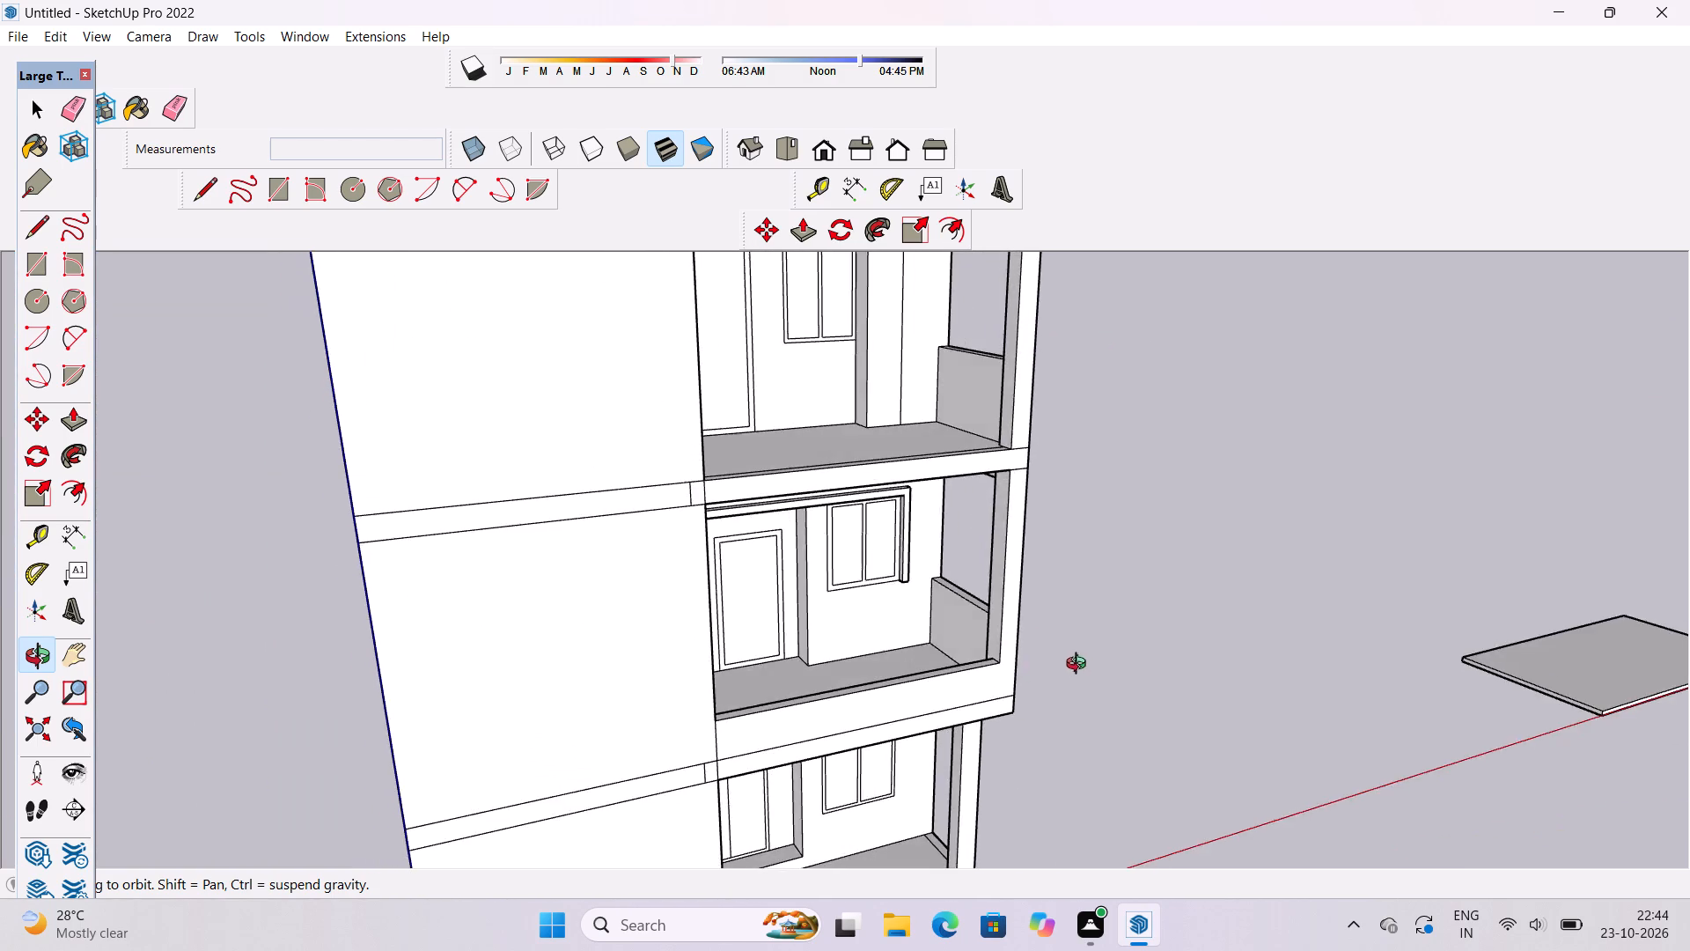
left_click_drag(1080, 666, 768, 665)
scroll(840, 666, "up", 3)
left_click_drag(939, 666, 913, 589, "shift")
left_click_drag(913, 588, 865, 608)
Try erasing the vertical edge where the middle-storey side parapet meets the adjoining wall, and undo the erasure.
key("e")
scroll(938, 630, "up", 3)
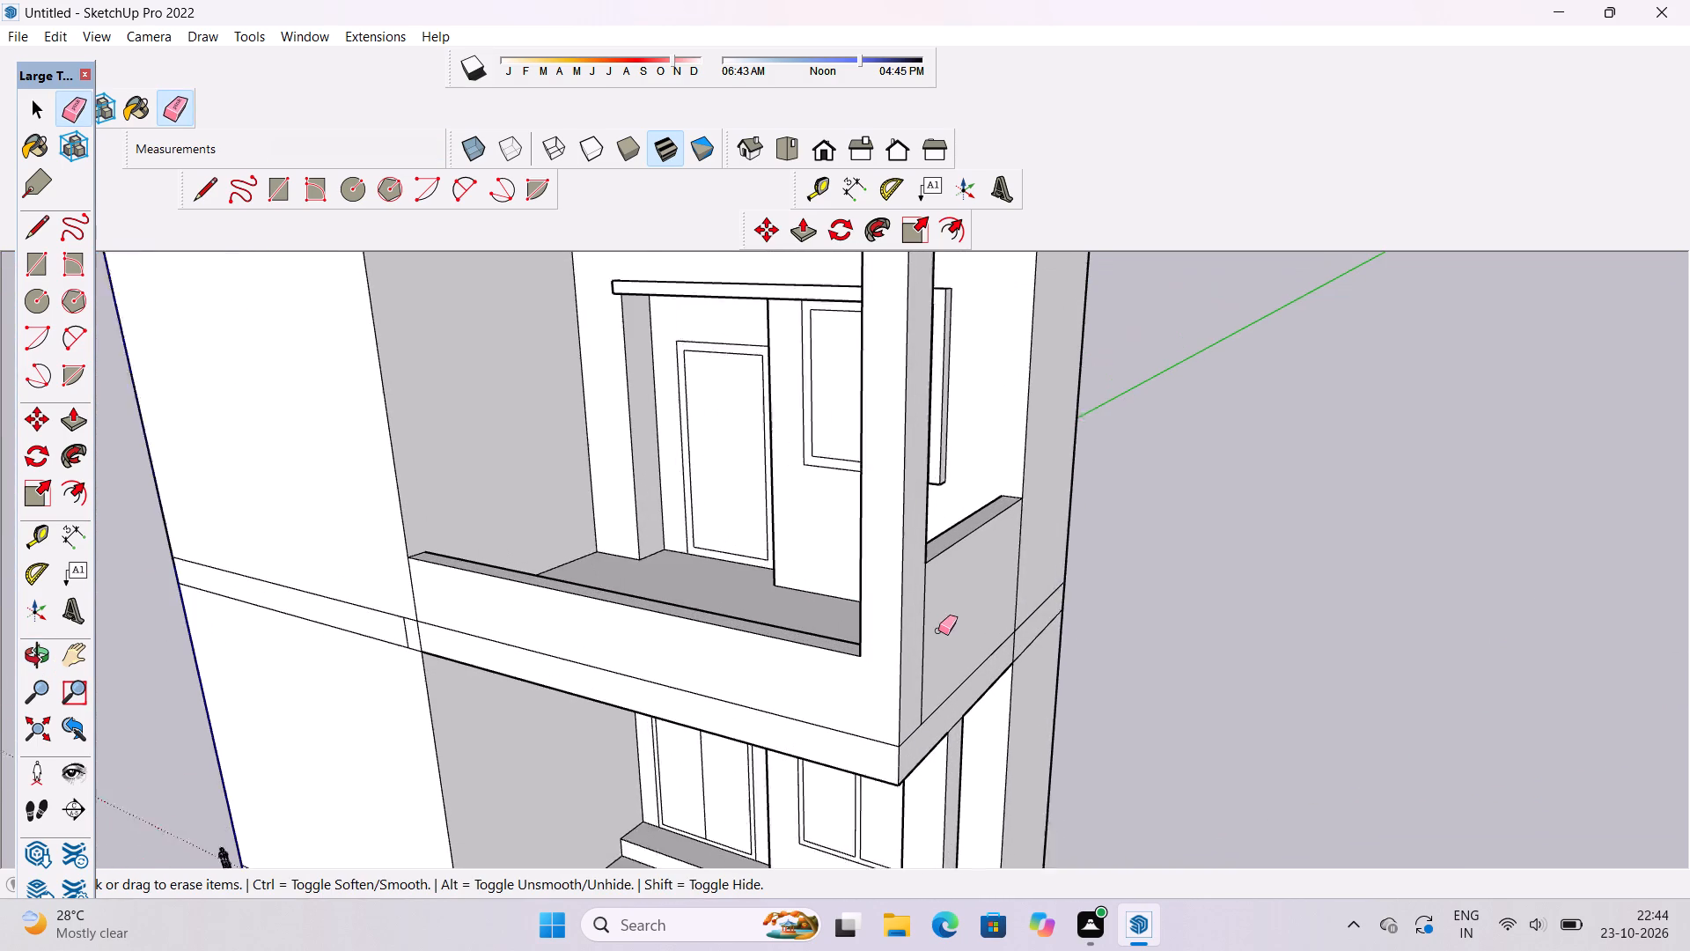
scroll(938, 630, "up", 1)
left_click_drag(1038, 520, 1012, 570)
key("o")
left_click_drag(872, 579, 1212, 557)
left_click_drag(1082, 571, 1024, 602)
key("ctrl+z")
Inspect the middle-storey balcony and the ground-floor porch with its double door, two-pane window and column.
key("o")
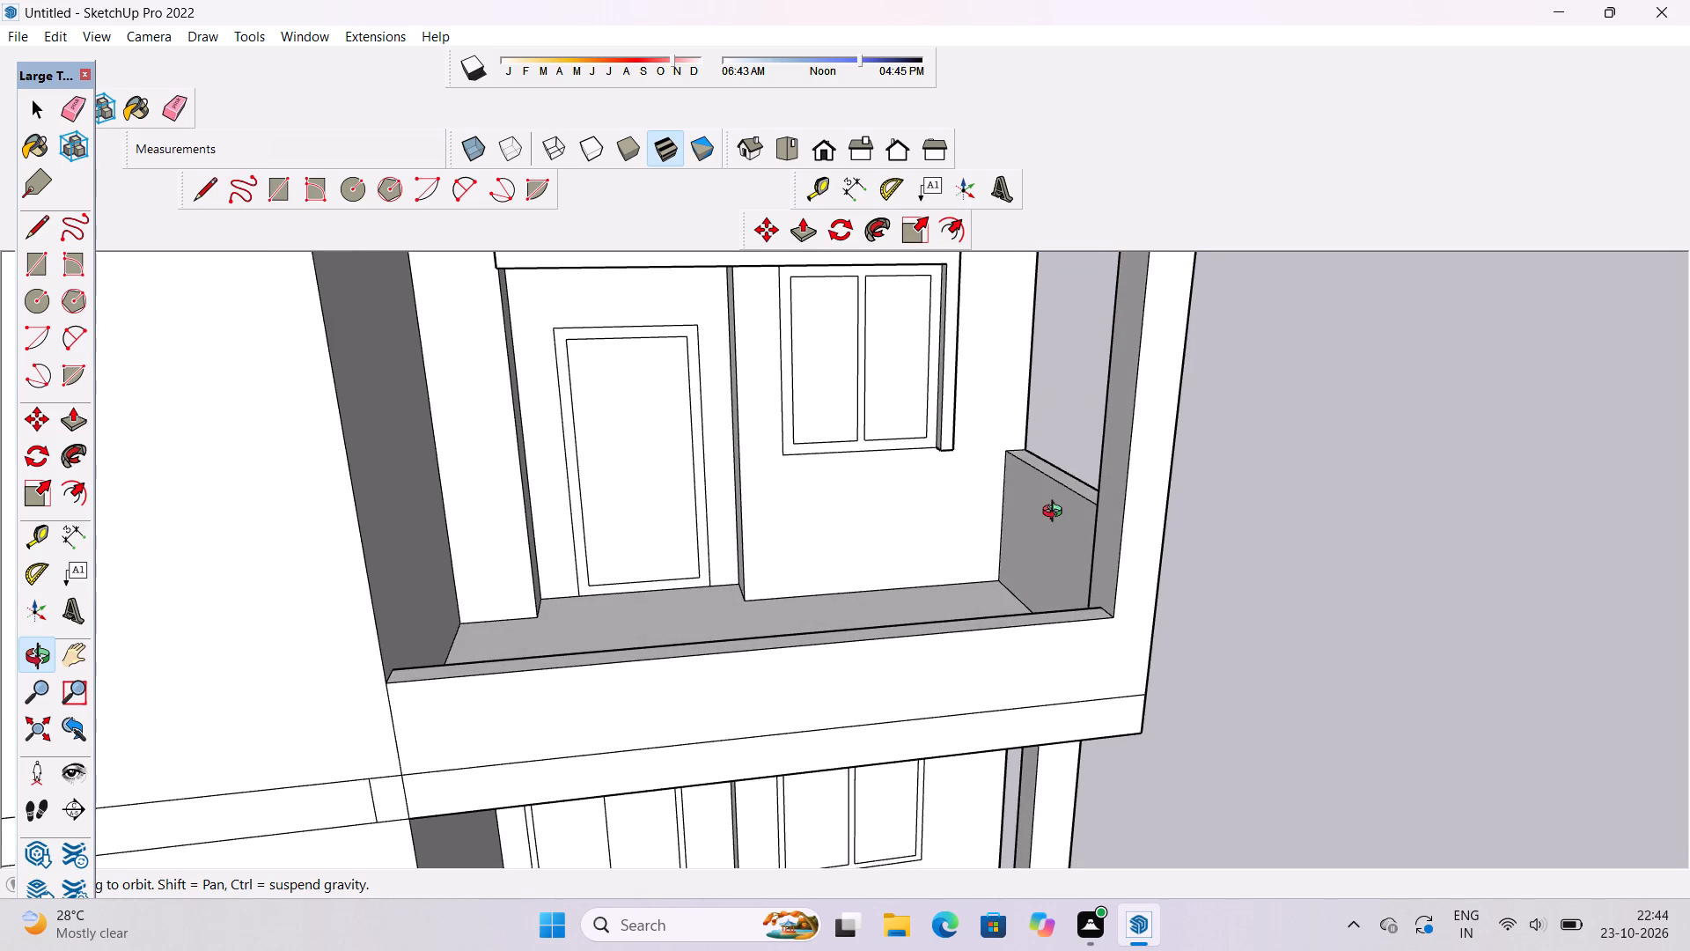
left_click_drag(1165, 502, 950, 527, "shift")
scroll(973, 511, "down", 8)
left_click_drag(889, 553, 889, 554, "shift")
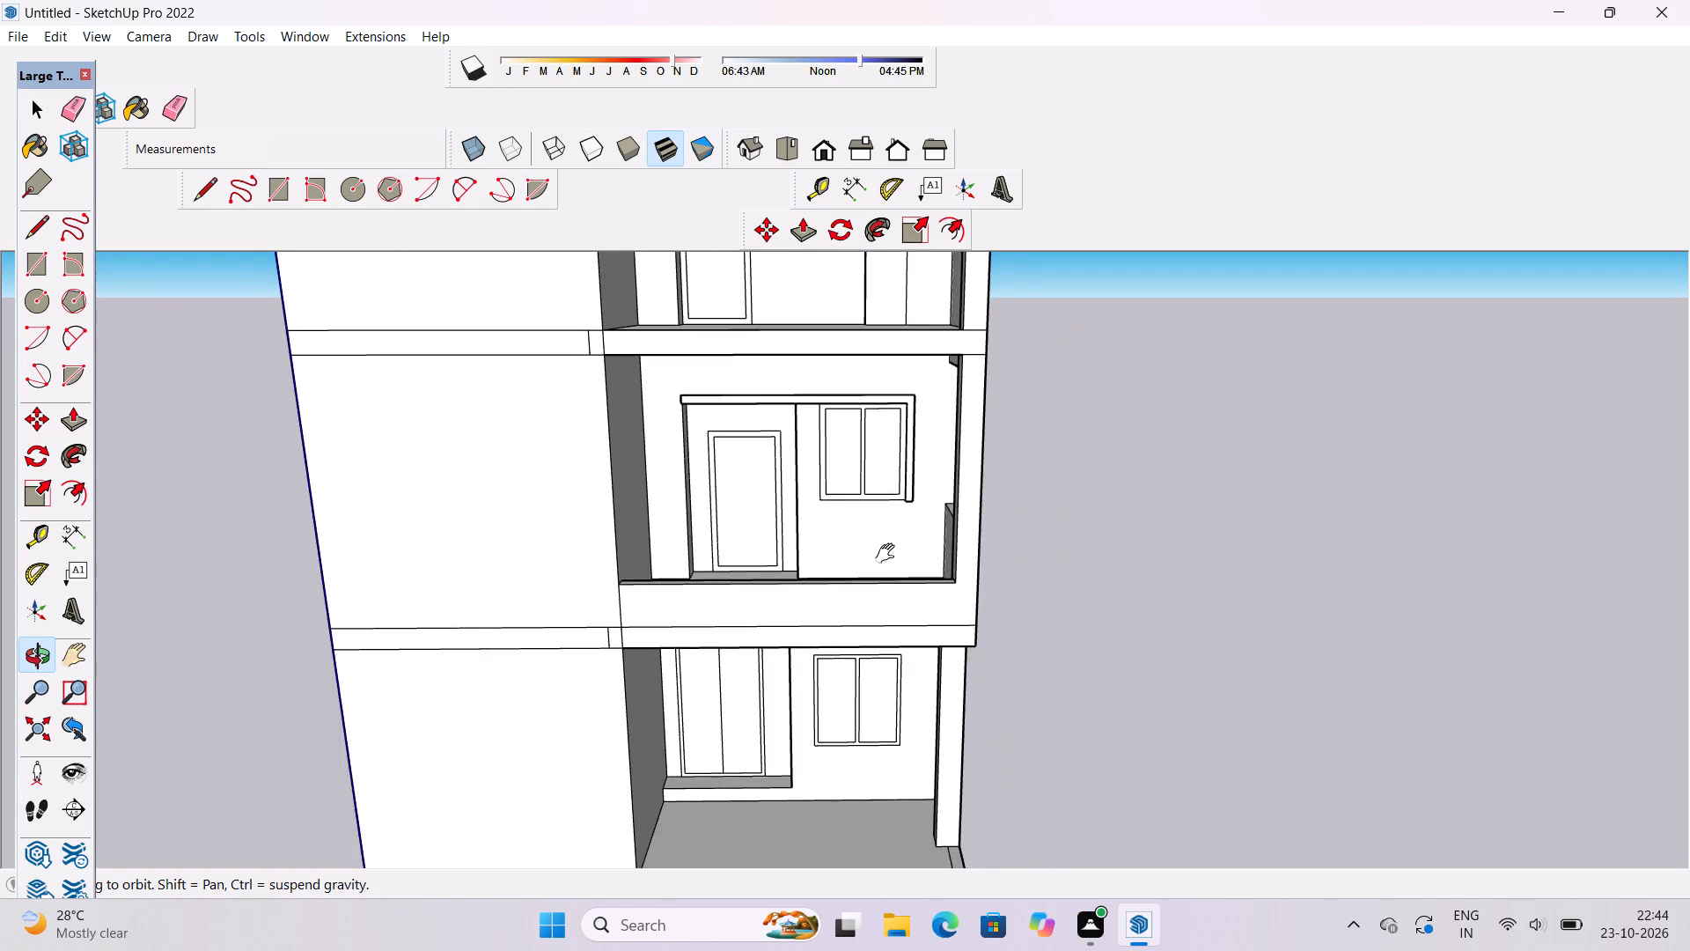
left_click_drag(889, 554, 925, 579, "shift")
left_click_drag(851, 629, 850, 509, "shift")
scroll(785, 710, "up", 3)
left_click_drag(758, 730, 740, 679)
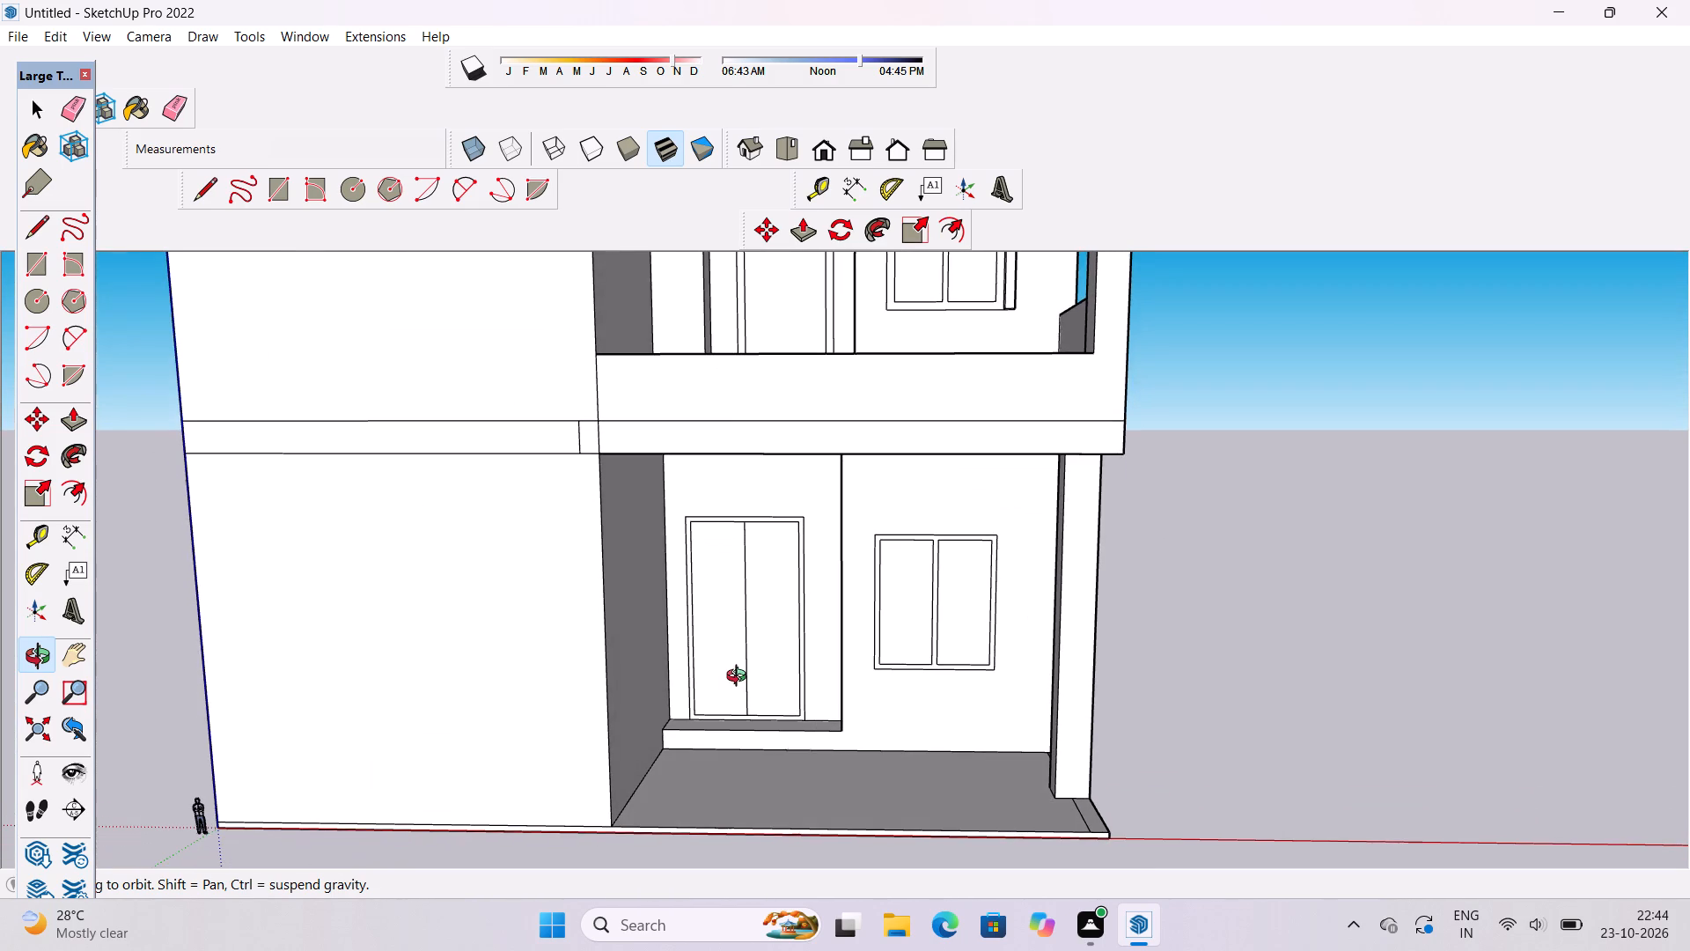
left_click_drag(728, 695, 790, 645, "shift")
left_click_drag(892, 683, 795, 708)
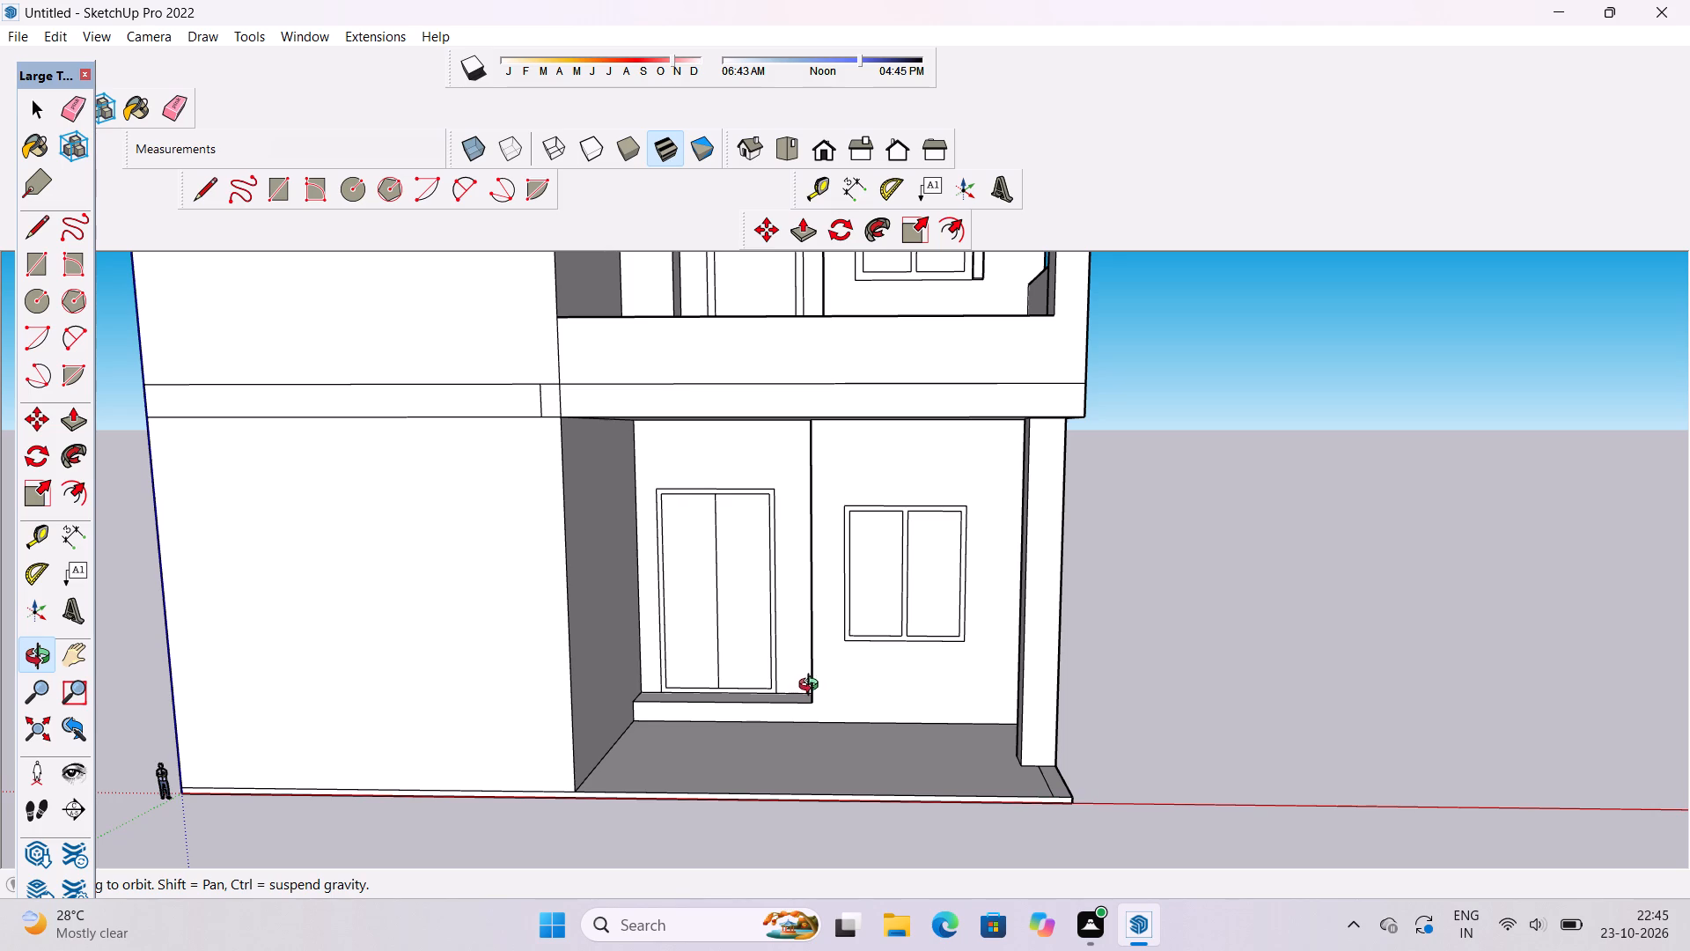
left_click_drag(812, 578, 800, 626, "shift")
left_click_drag(806, 632, 994, 646)
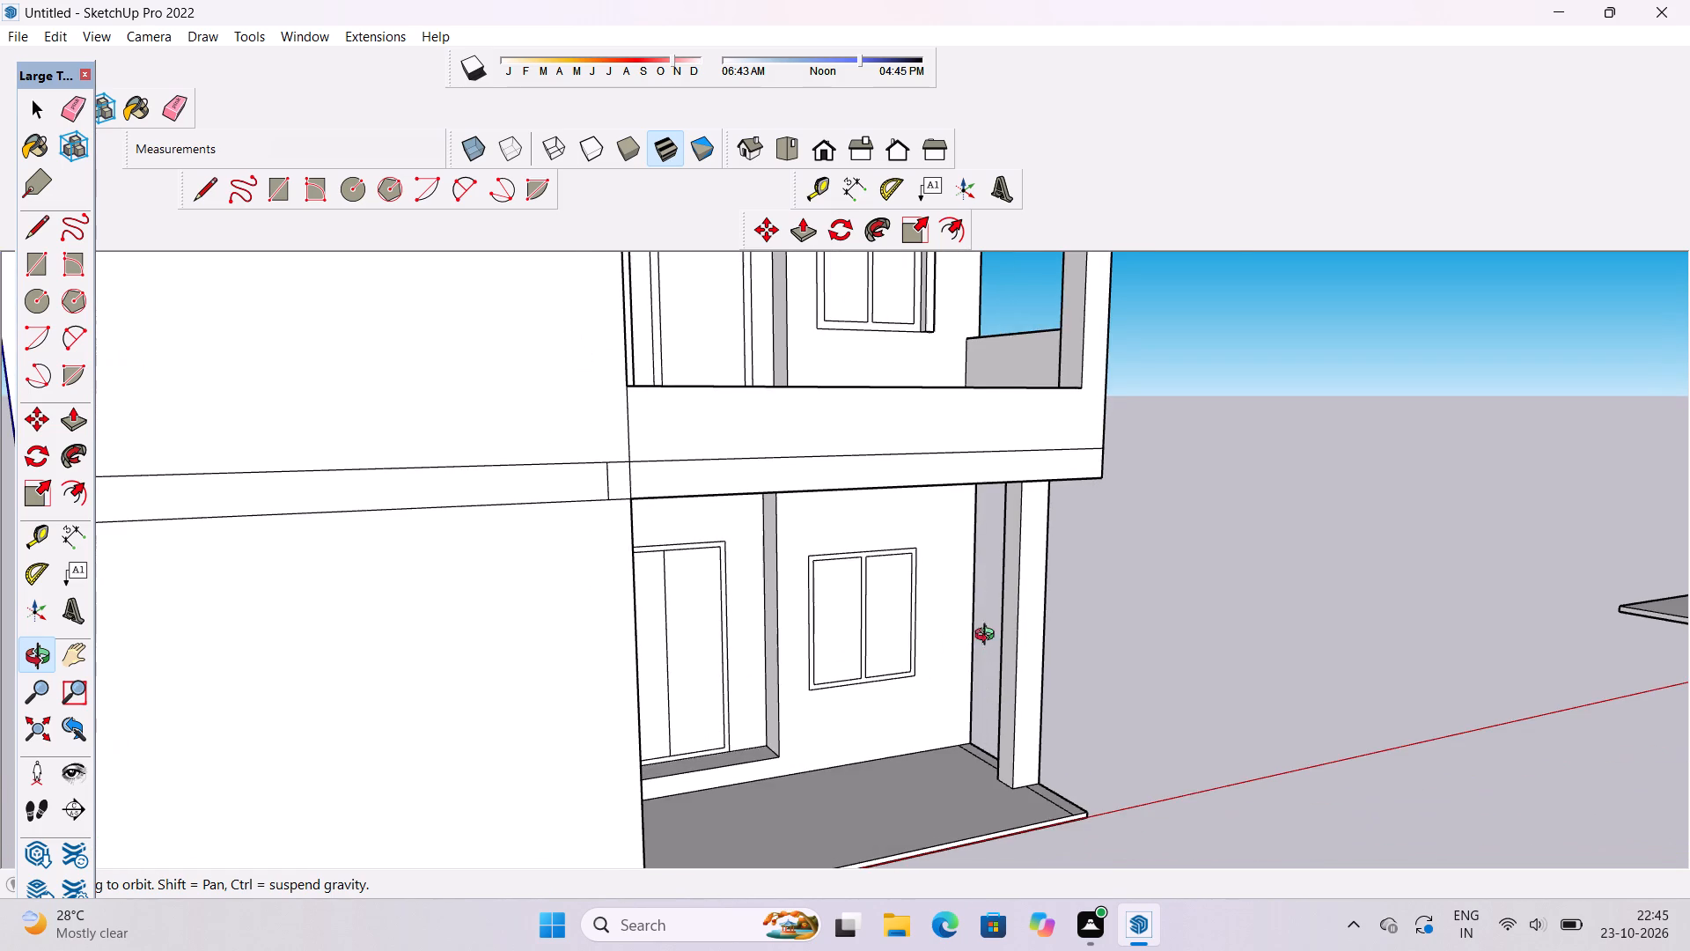
scroll(985, 615, "up", 4)
scroll(812, 631, "up", 1)
scroll(853, 601, "down", 6)
left_click_drag(770, 641, 815, 623, "shift")
scroll(804, 582, "up", 2)
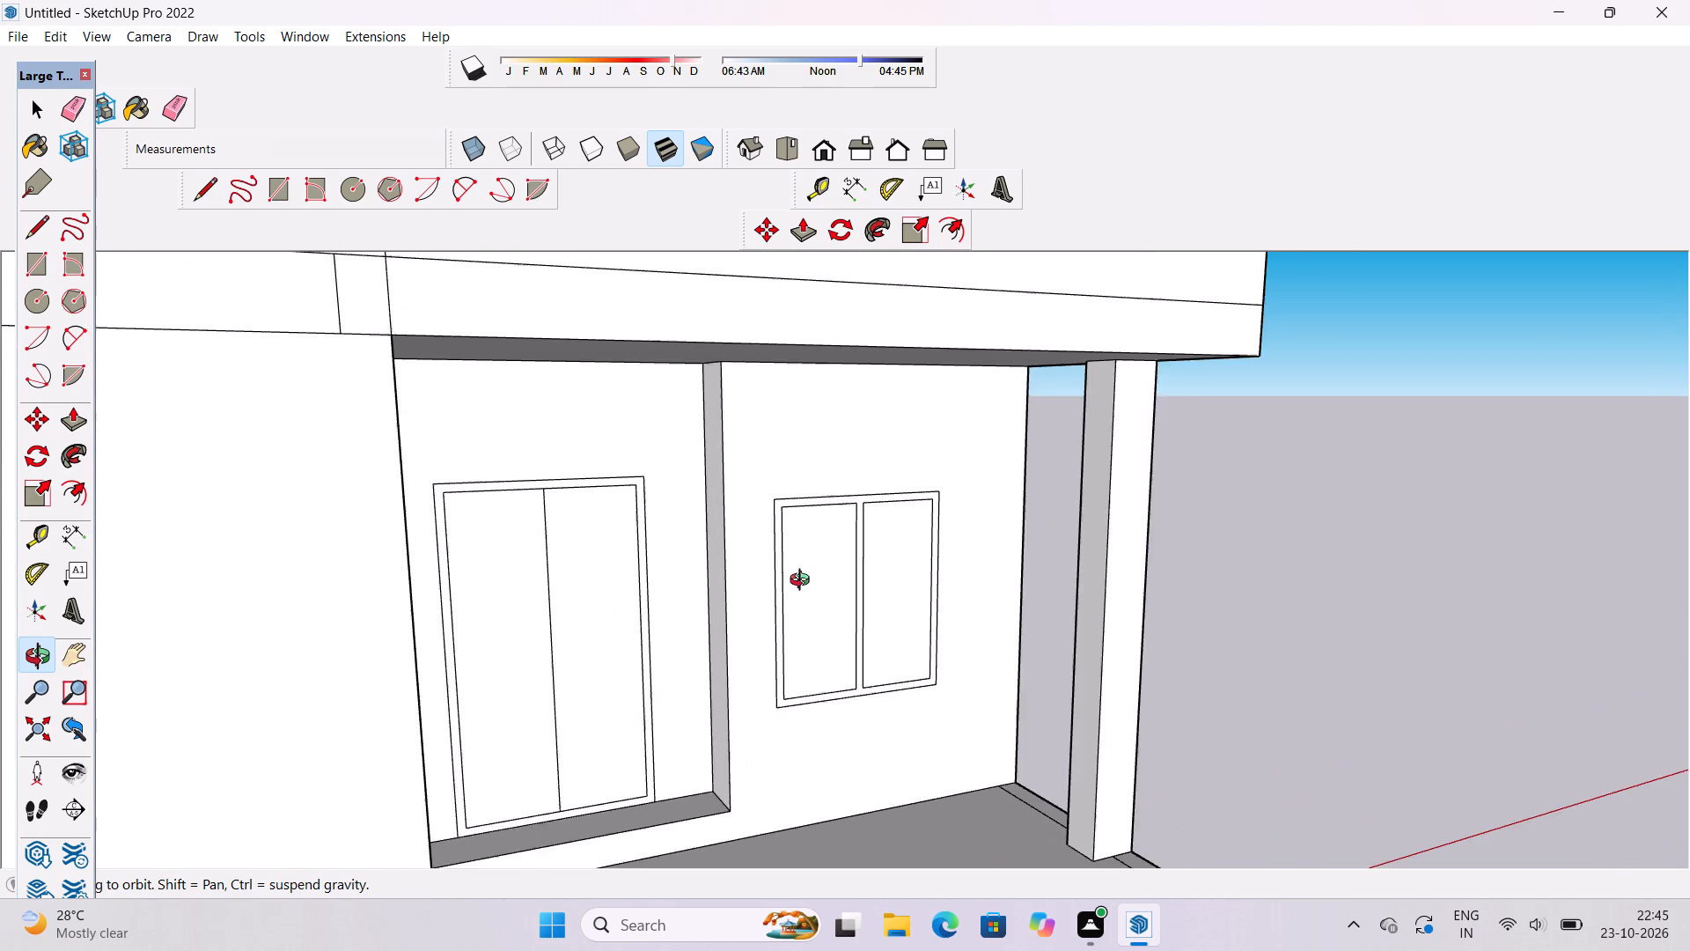
scroll(804, 582, "up", 2)
left_click_drag(804, 582, 825, 638, "shift")
left_click_drag(825, 644, 820, 634)
left_click_drag(820, 631, 831, 604, "shift")
left_click_drag(831, 604, 834, 615)
scroll(773, 549, "down", 2)
left_click_drag(768, 617, 773, 534, "shift")
scroll(778, 520, "down", 6)
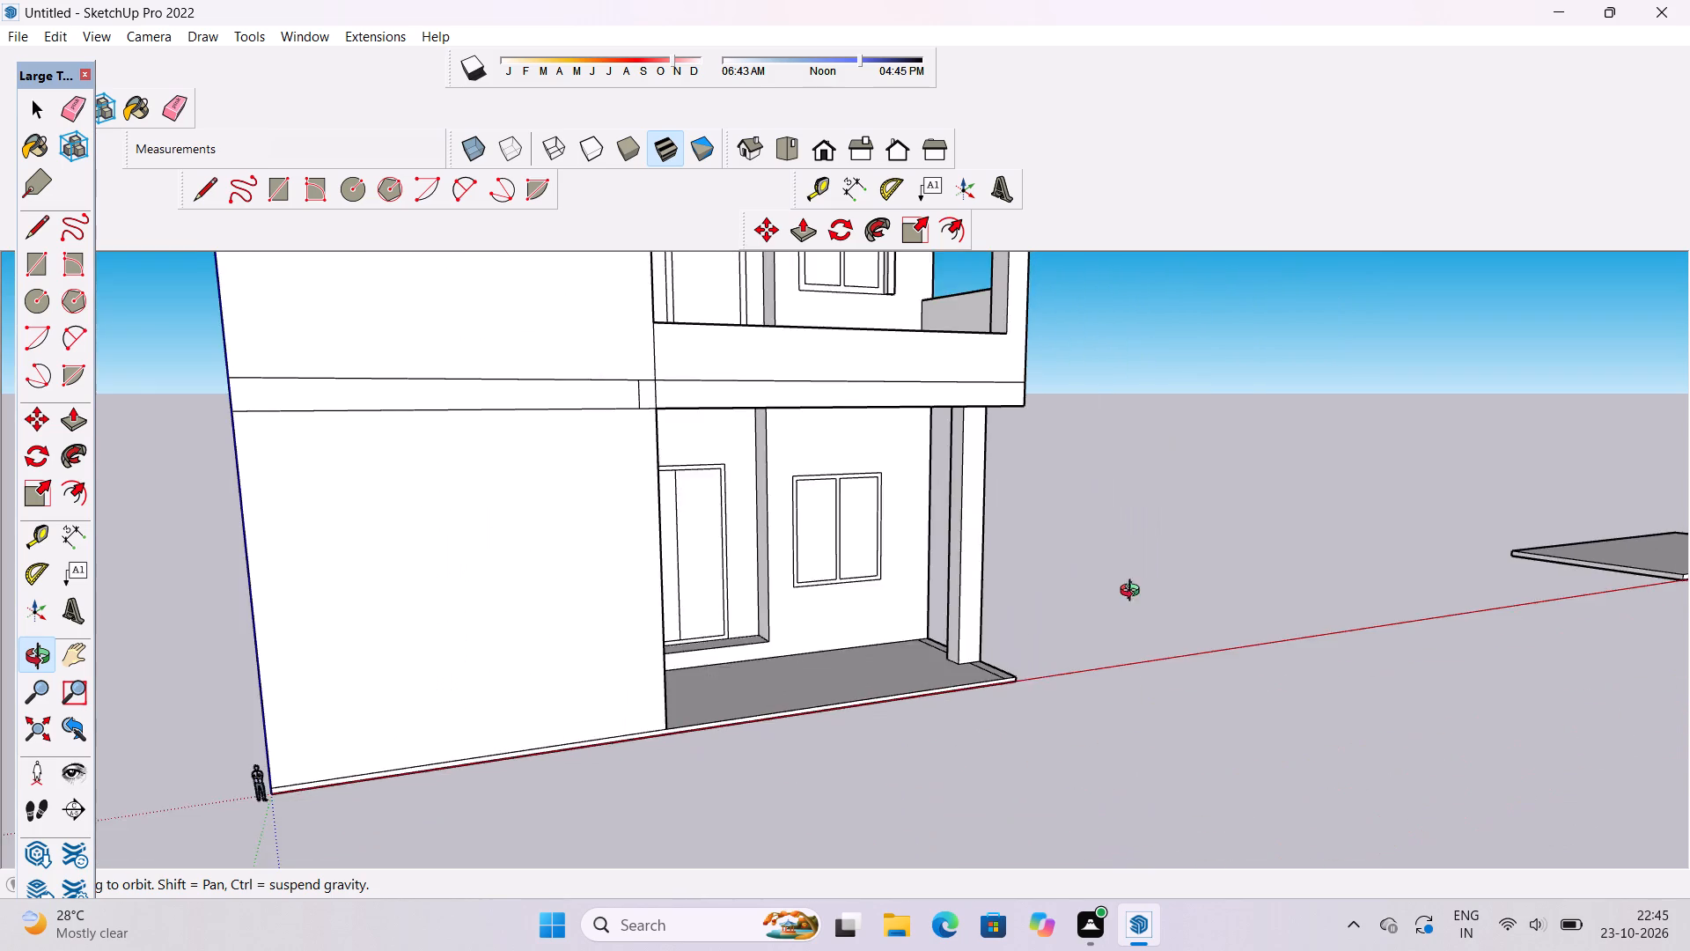
Inspect the porch corner, the building's side and roof, and the two upper balconies from several angles.
left_click_drag(1134, 593, 864, 610)
scroll(865, 606, "down", 3)
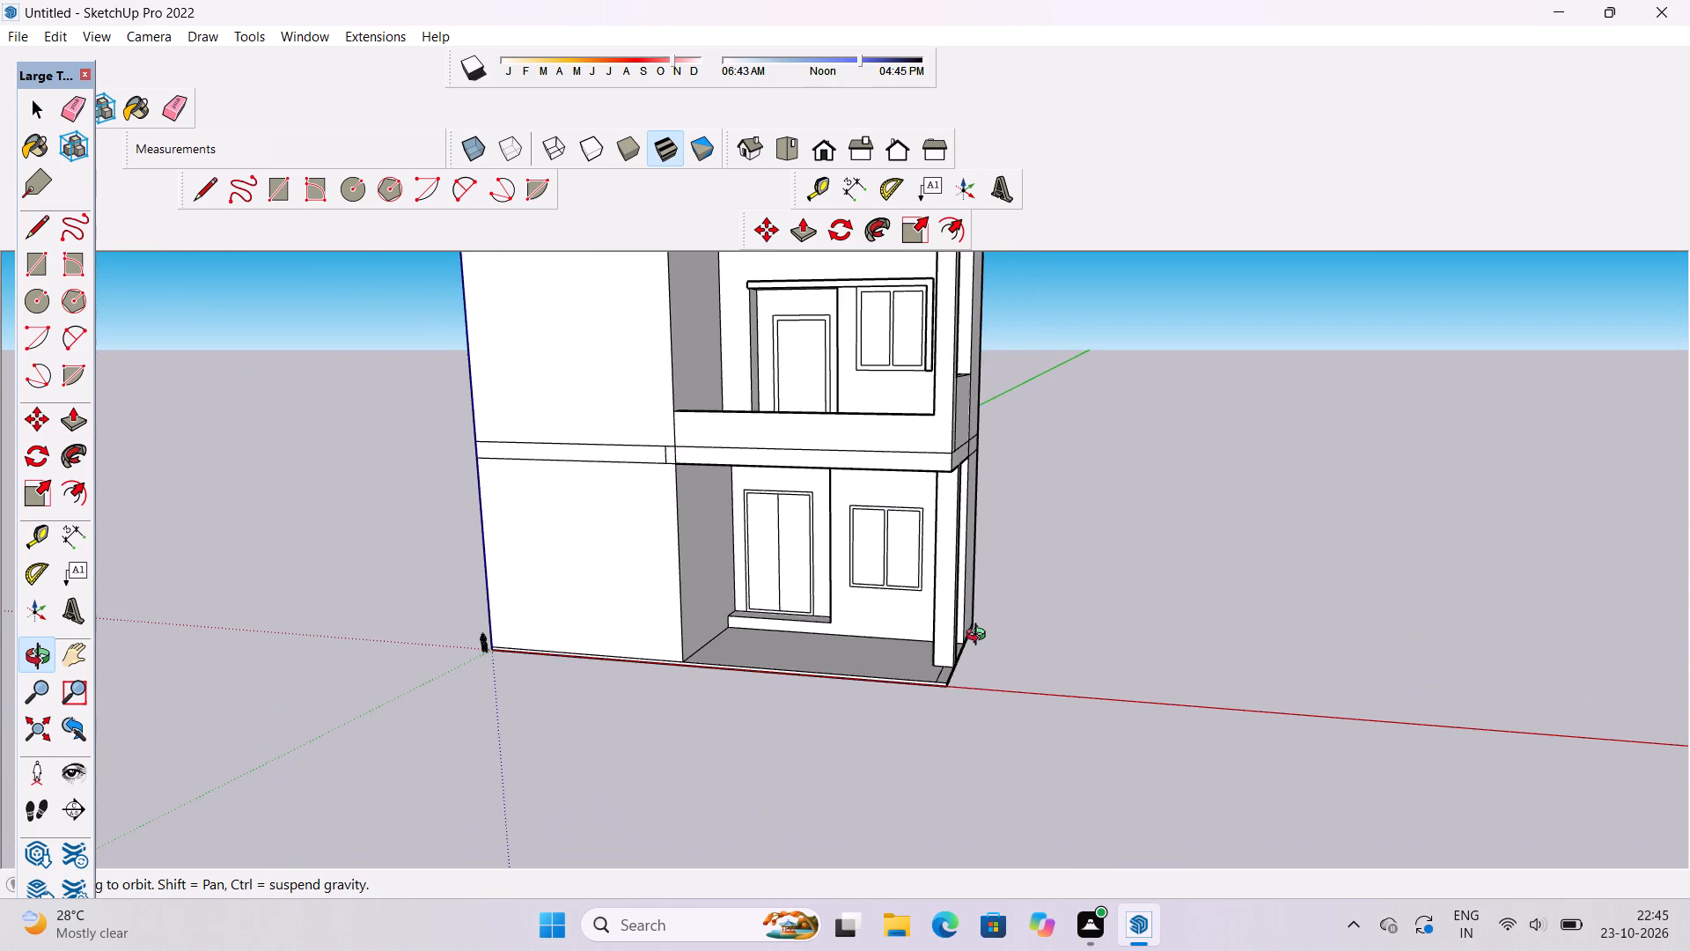
scroll(998, 637, "up", 4)
left_click_drag(1003, 638, 671, 745)
scroll(831, 711, "up", 4)
left_click_drag(832, 708, 849, 632, "shift")
left_click_drag(863, 617, 838, 678)
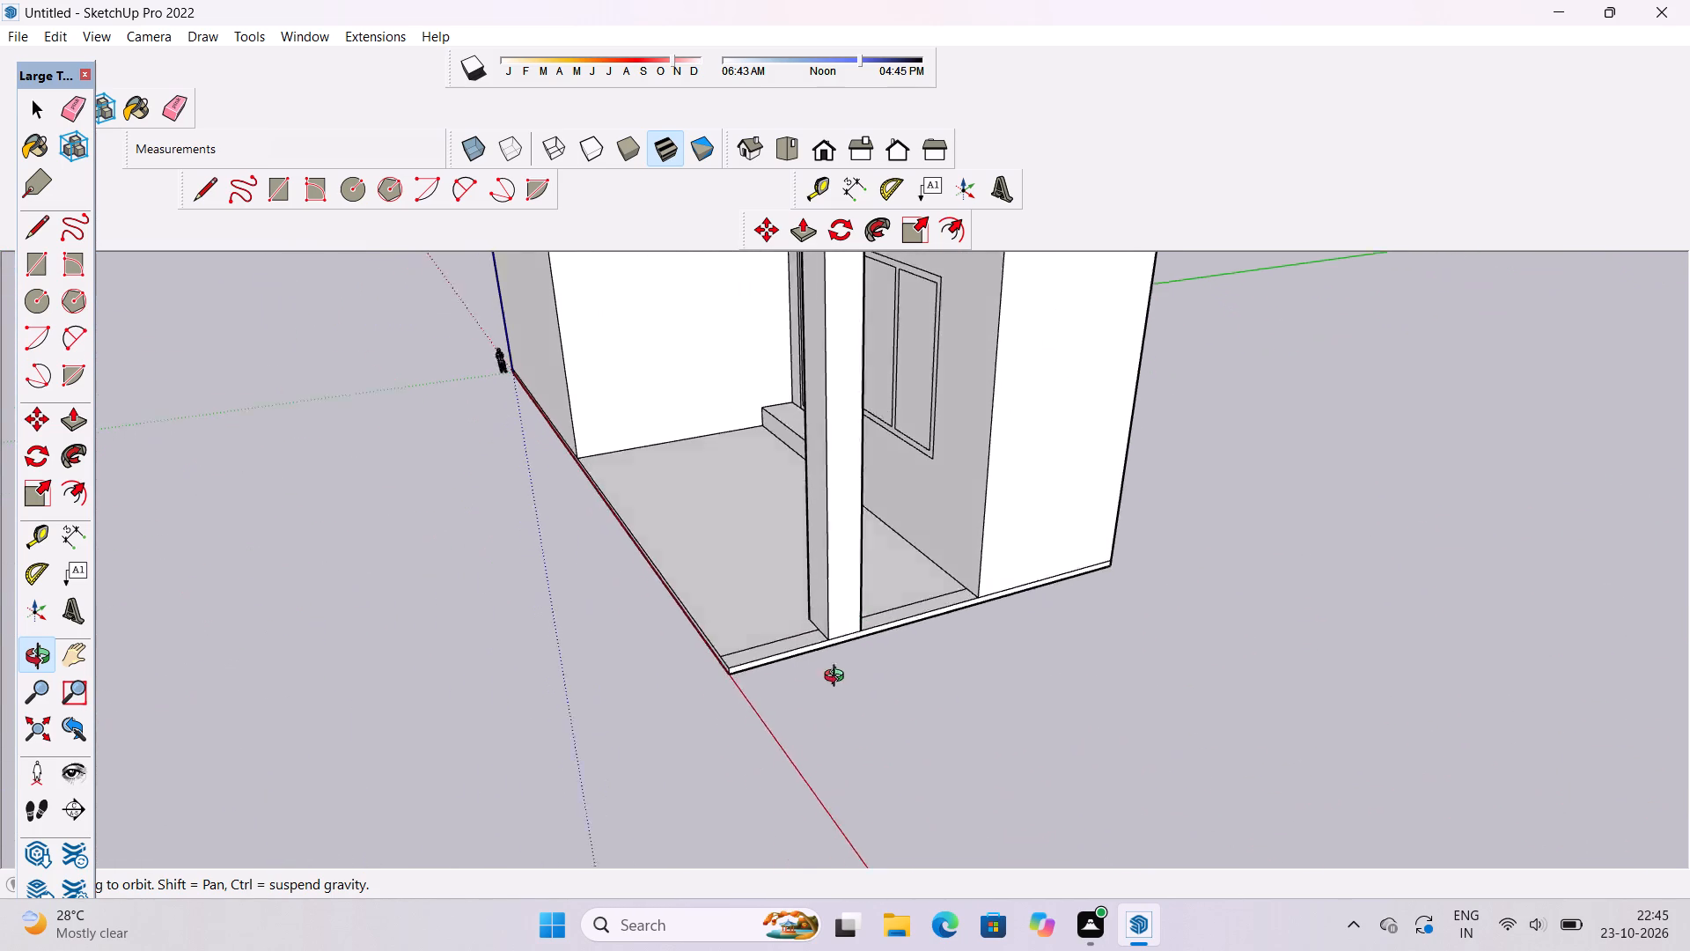
left_click_drag(838, 678, 834, 687)
scroll(833, 685, "down", 6)
left_click_drag(837, 645, 866, 756)
scroll(861, 703, "down", 6, "shift")
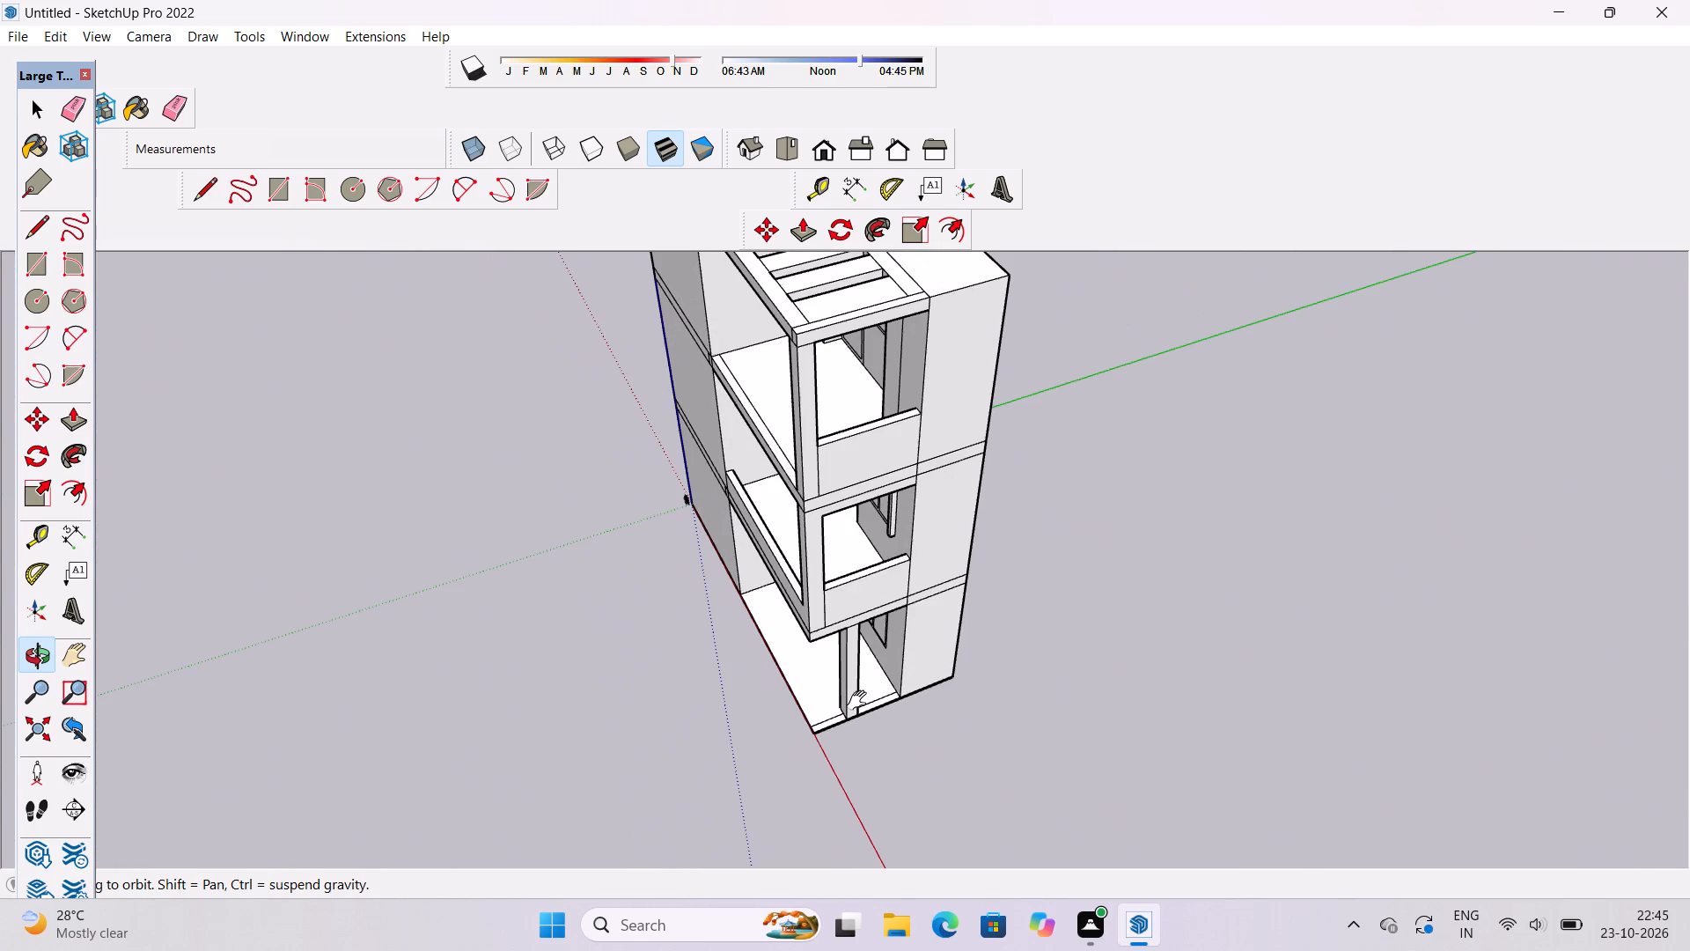
left_click_drag(760, 684, 1026, 648)
left_click_drag(789, 668, 788, 693, "shift")
left_click_drag(796, 701, 849, 705)
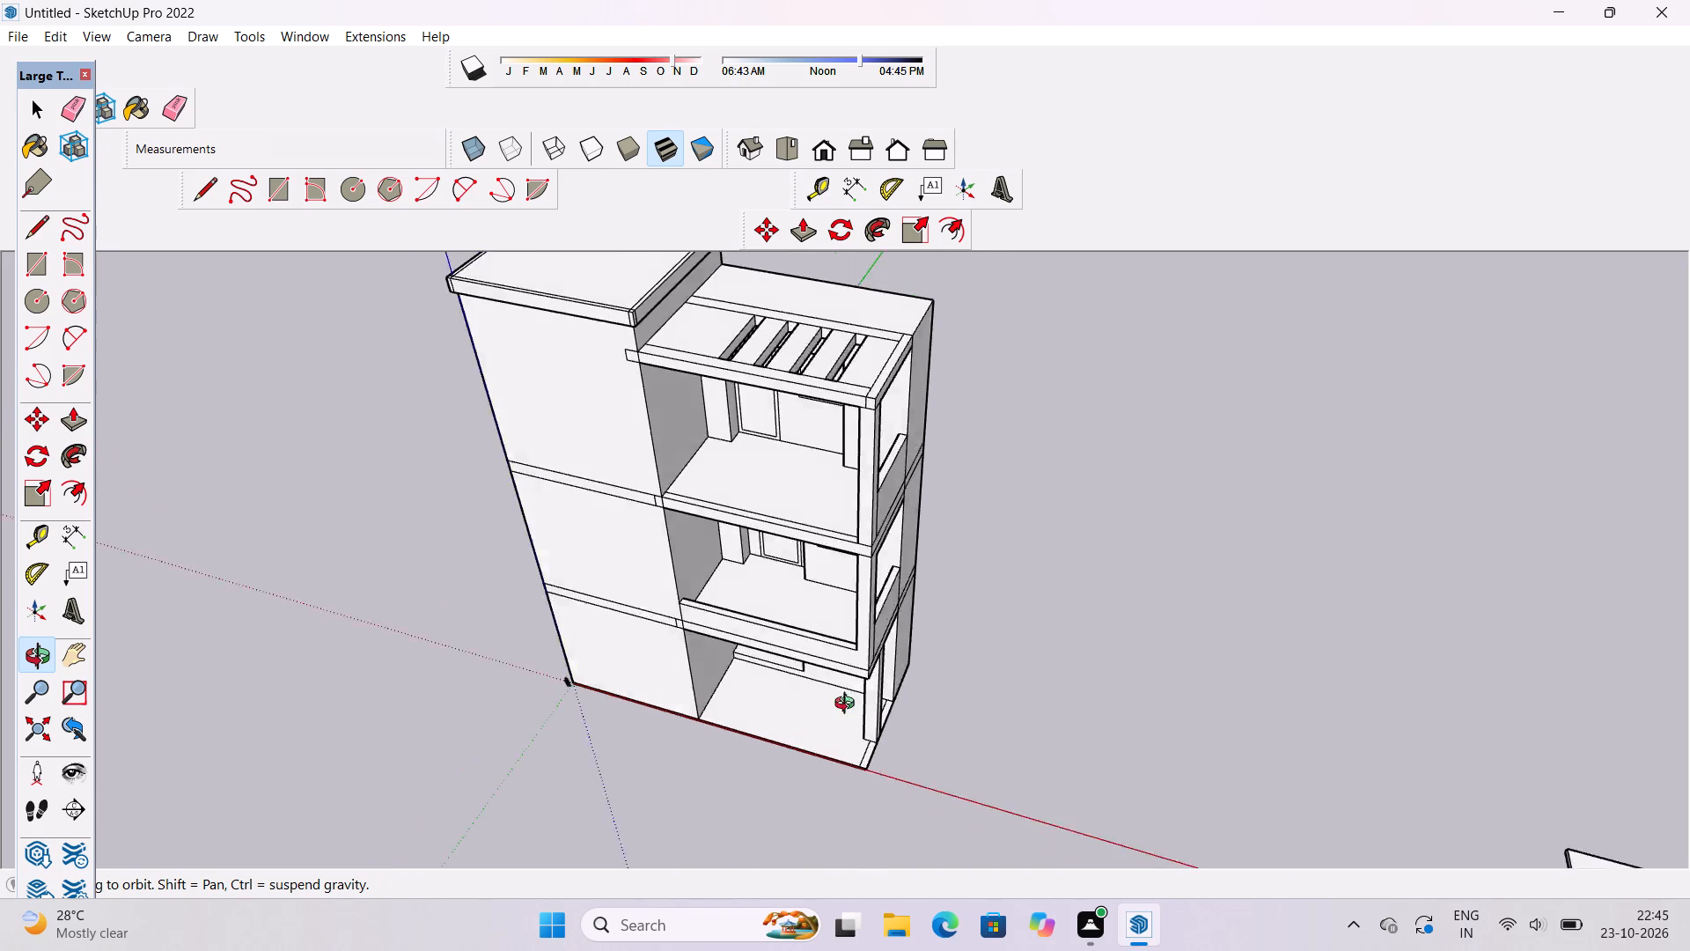
left_click_drag(849, 705, 1078, 586)
scroll(879, 594, "up", 4)
left_click_drag(879, 594, 909, 704, "shift")
left_click_drag(898, 645, 902, 553)
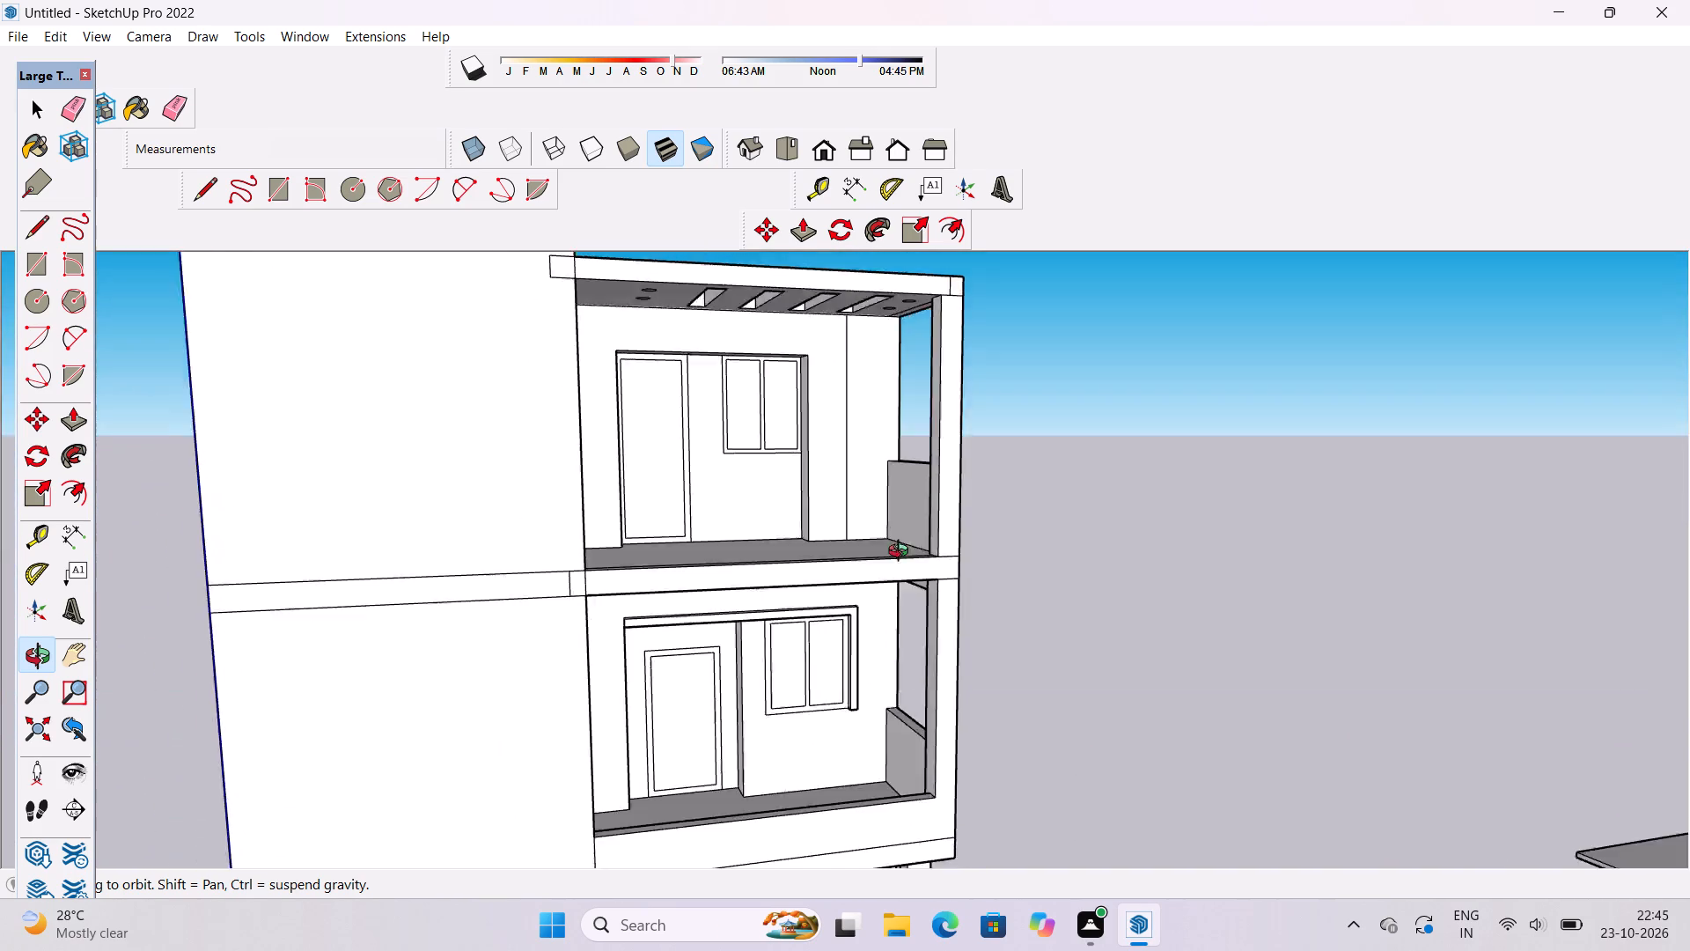
left_click_drag(902, 553, 849, 720)
left_click_drag(825, 632, 870, 627, "shift")
left_click_drag(872, 627, 817, 659)
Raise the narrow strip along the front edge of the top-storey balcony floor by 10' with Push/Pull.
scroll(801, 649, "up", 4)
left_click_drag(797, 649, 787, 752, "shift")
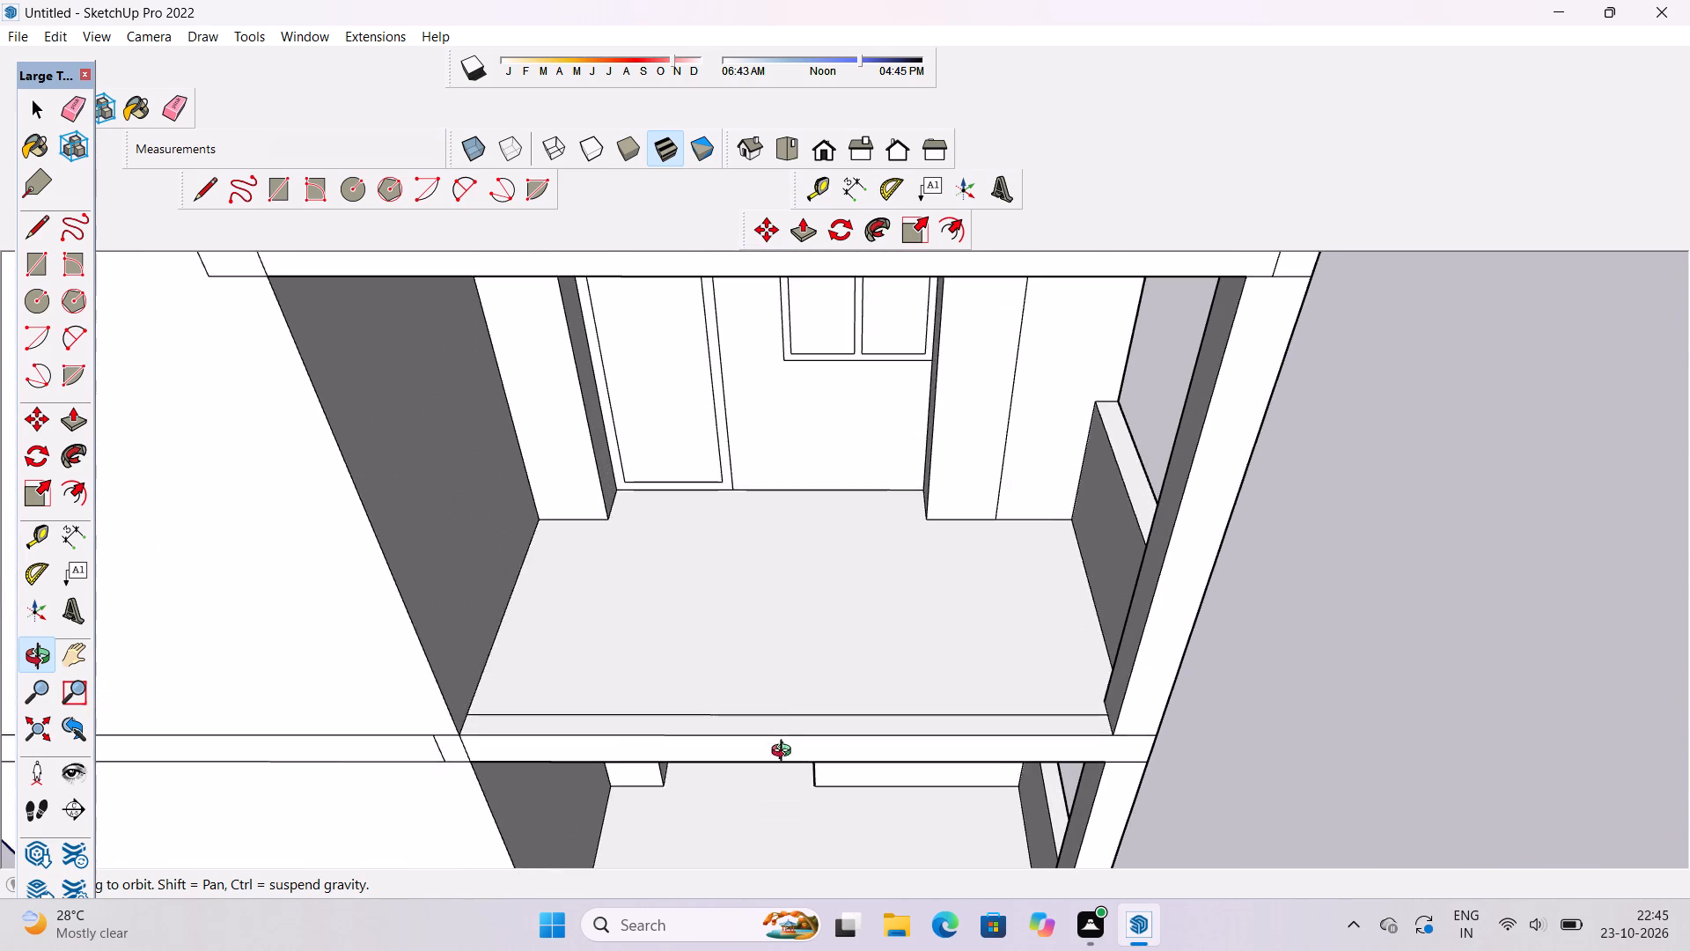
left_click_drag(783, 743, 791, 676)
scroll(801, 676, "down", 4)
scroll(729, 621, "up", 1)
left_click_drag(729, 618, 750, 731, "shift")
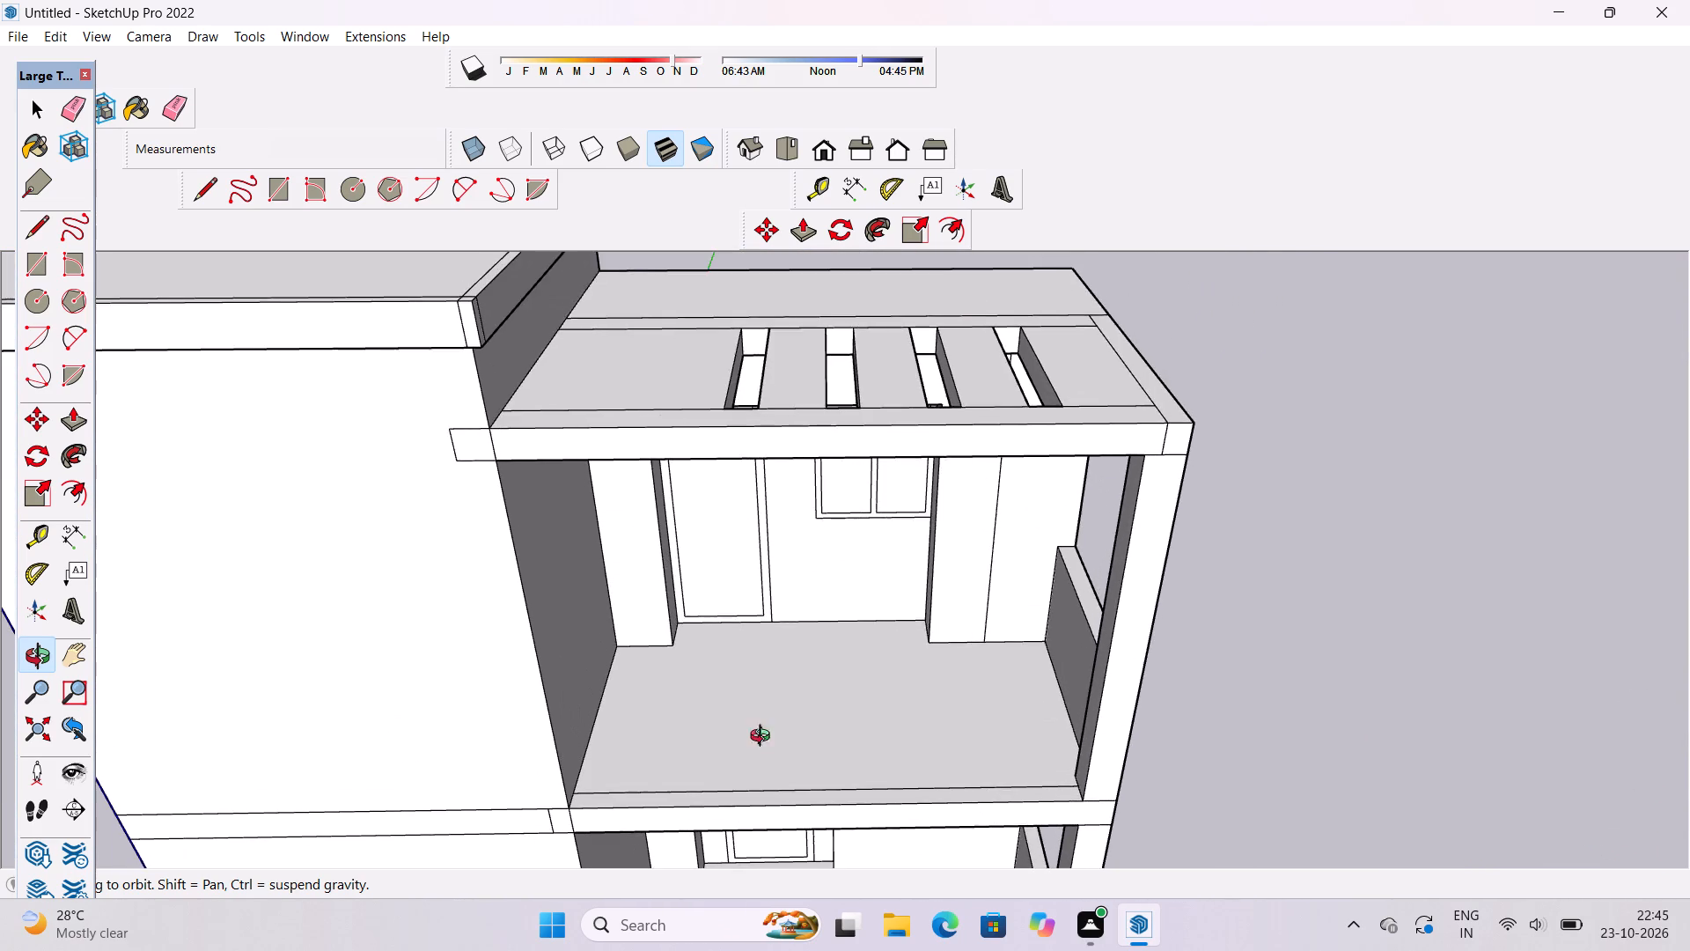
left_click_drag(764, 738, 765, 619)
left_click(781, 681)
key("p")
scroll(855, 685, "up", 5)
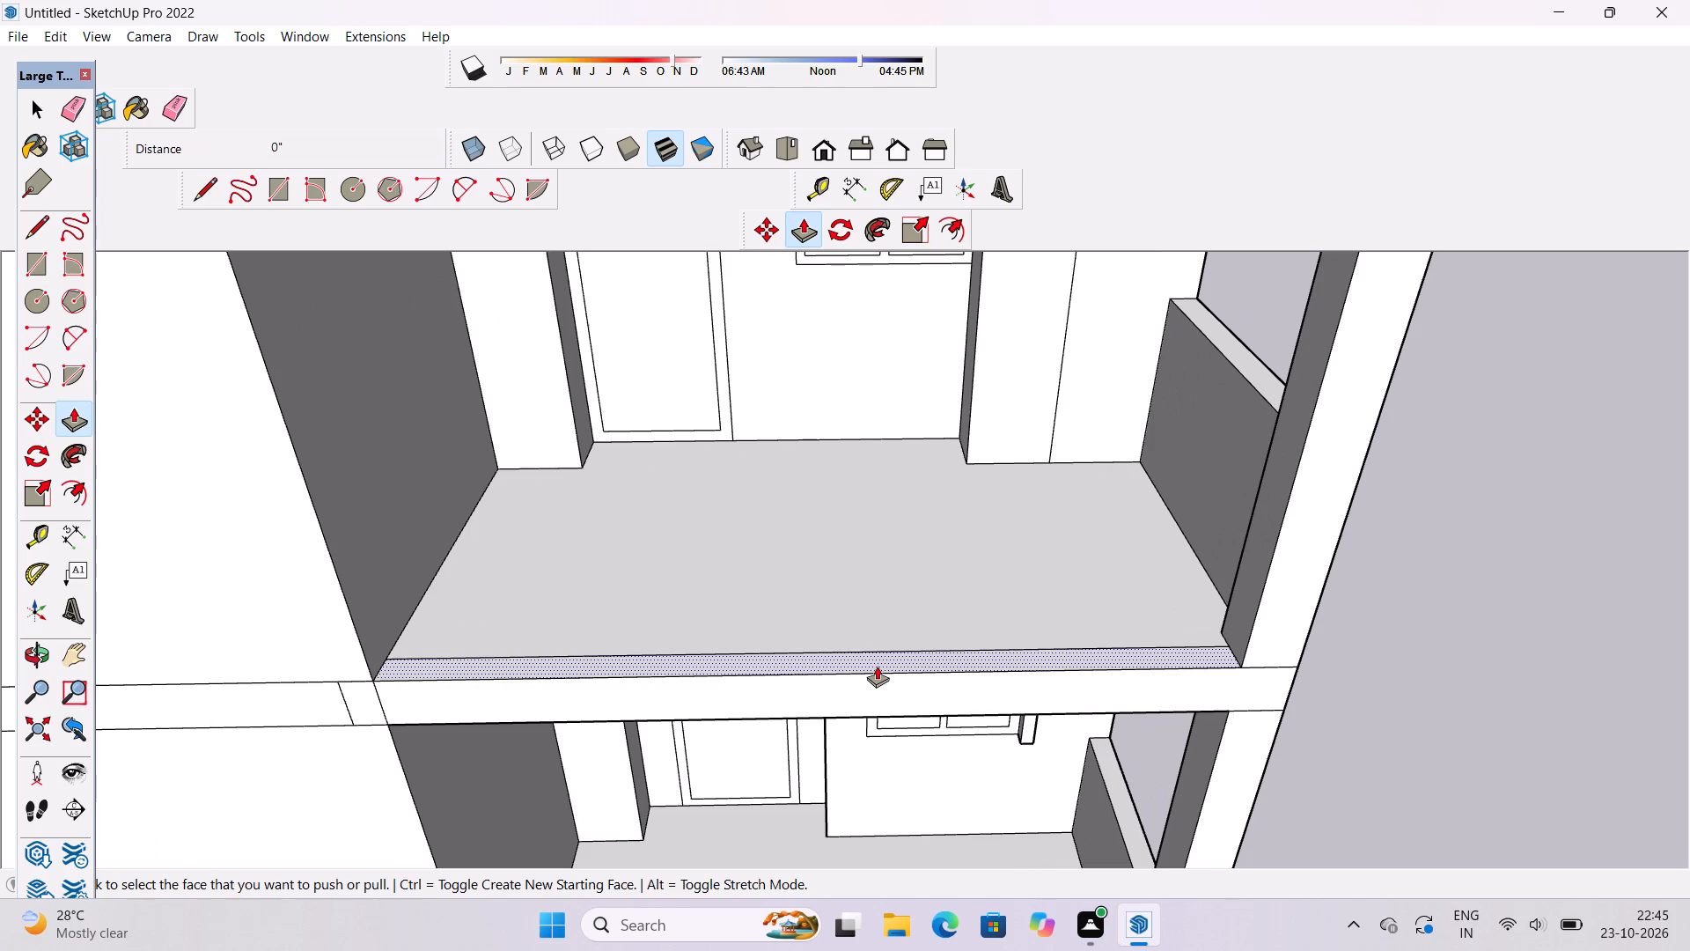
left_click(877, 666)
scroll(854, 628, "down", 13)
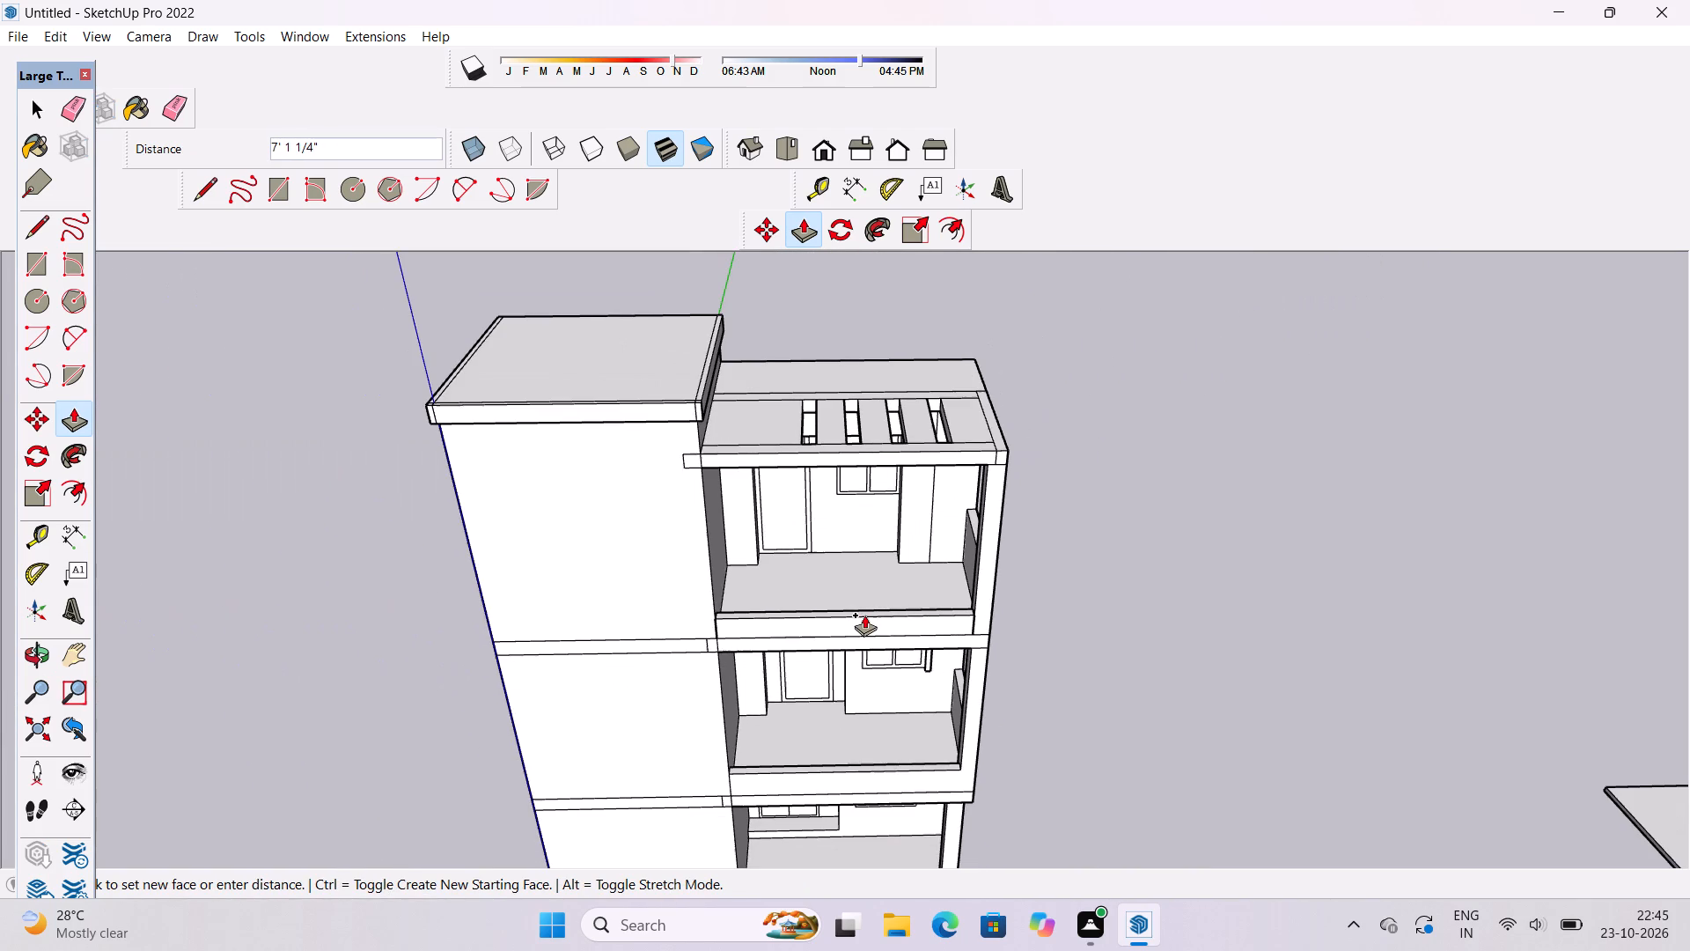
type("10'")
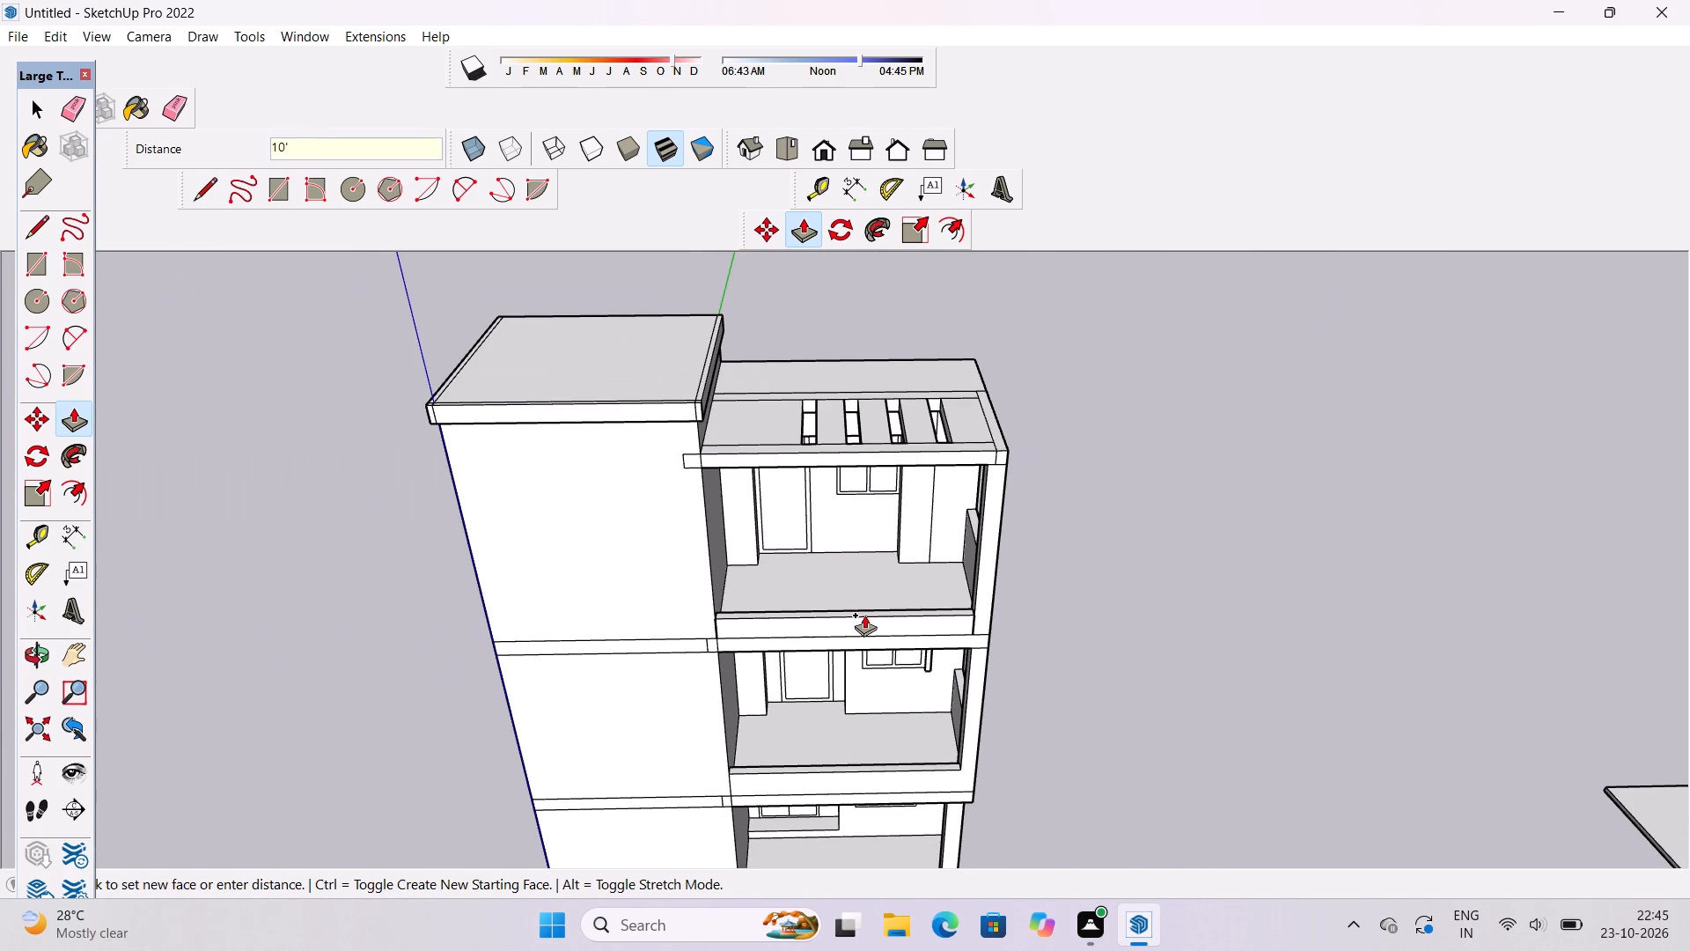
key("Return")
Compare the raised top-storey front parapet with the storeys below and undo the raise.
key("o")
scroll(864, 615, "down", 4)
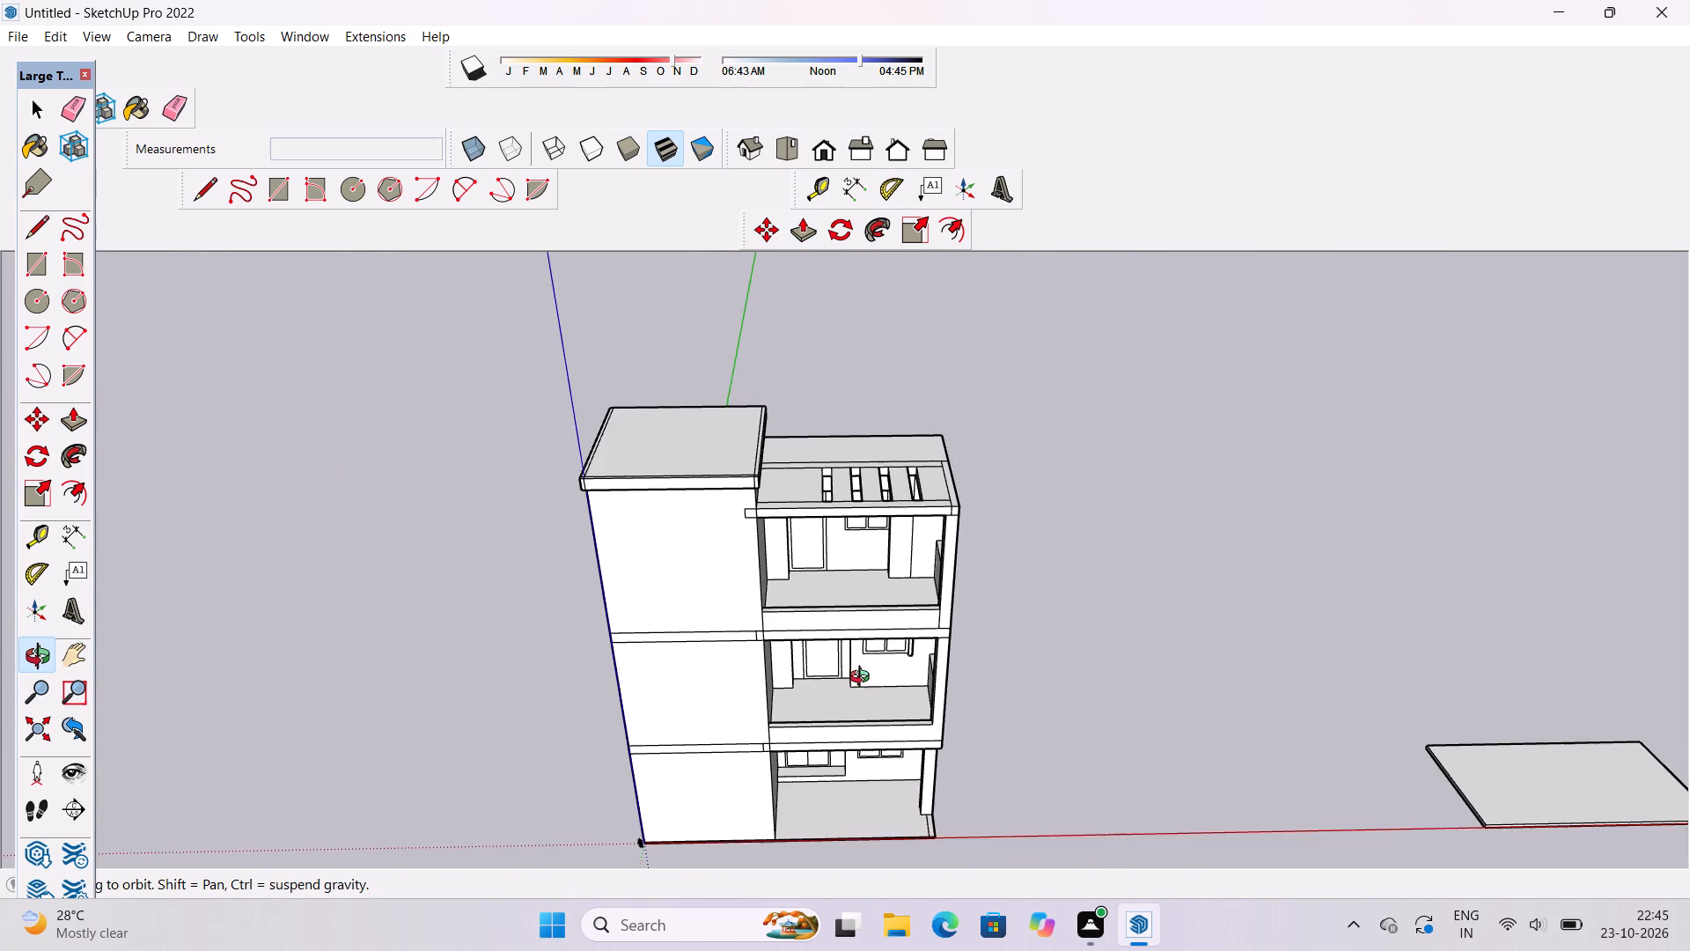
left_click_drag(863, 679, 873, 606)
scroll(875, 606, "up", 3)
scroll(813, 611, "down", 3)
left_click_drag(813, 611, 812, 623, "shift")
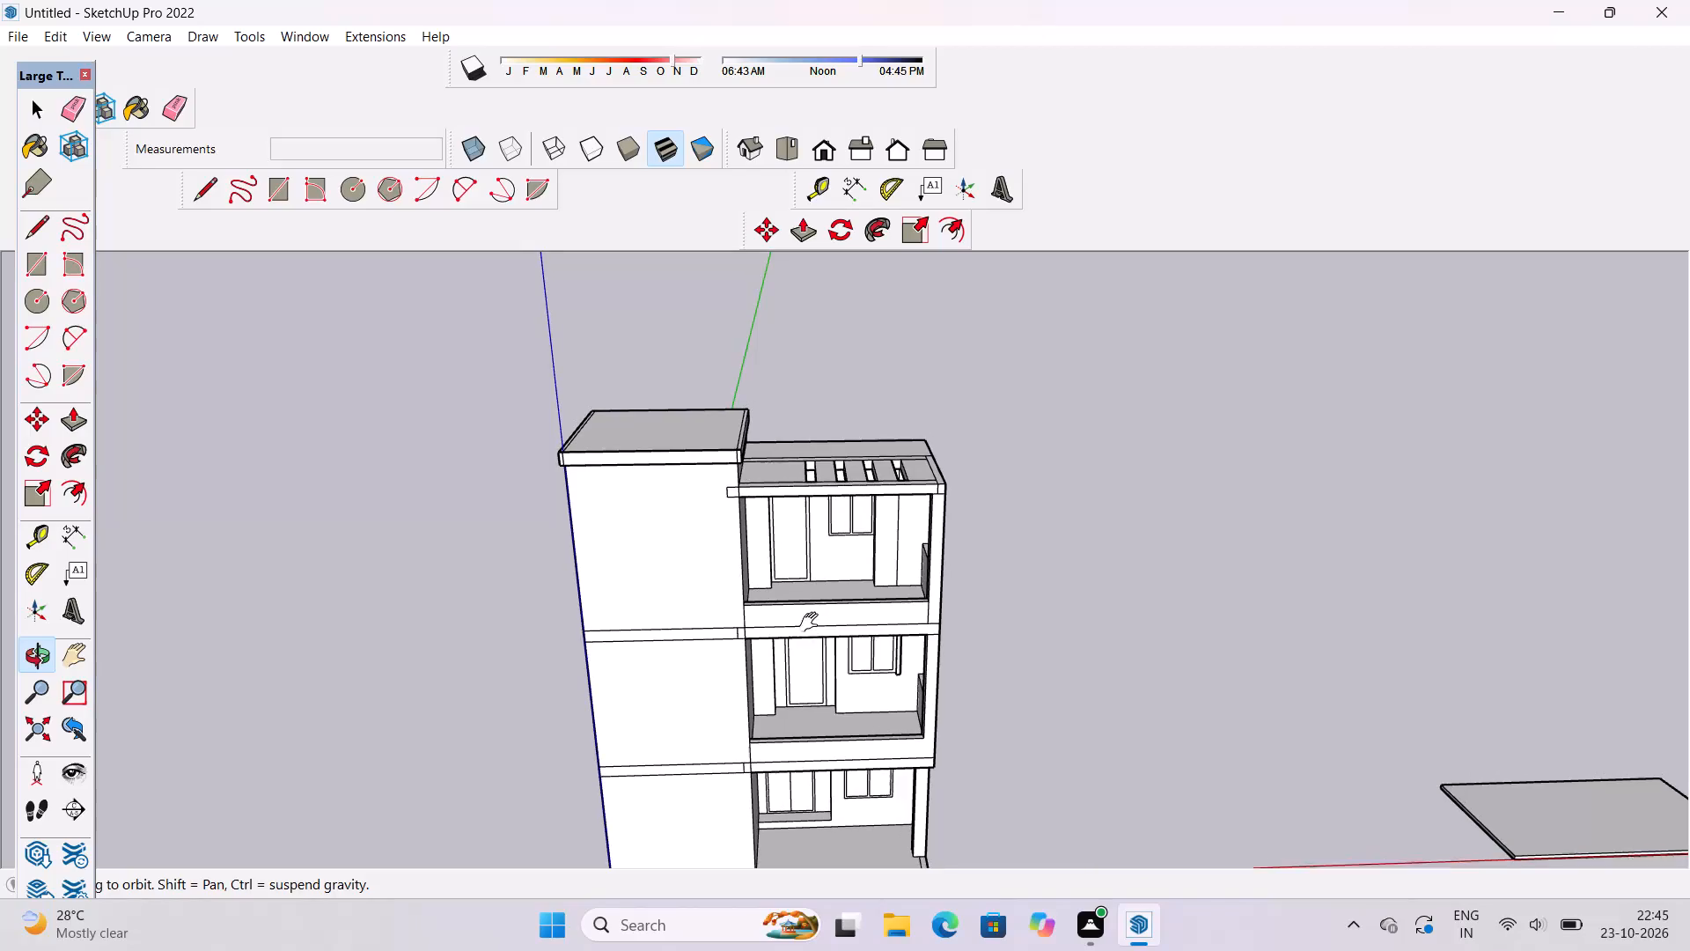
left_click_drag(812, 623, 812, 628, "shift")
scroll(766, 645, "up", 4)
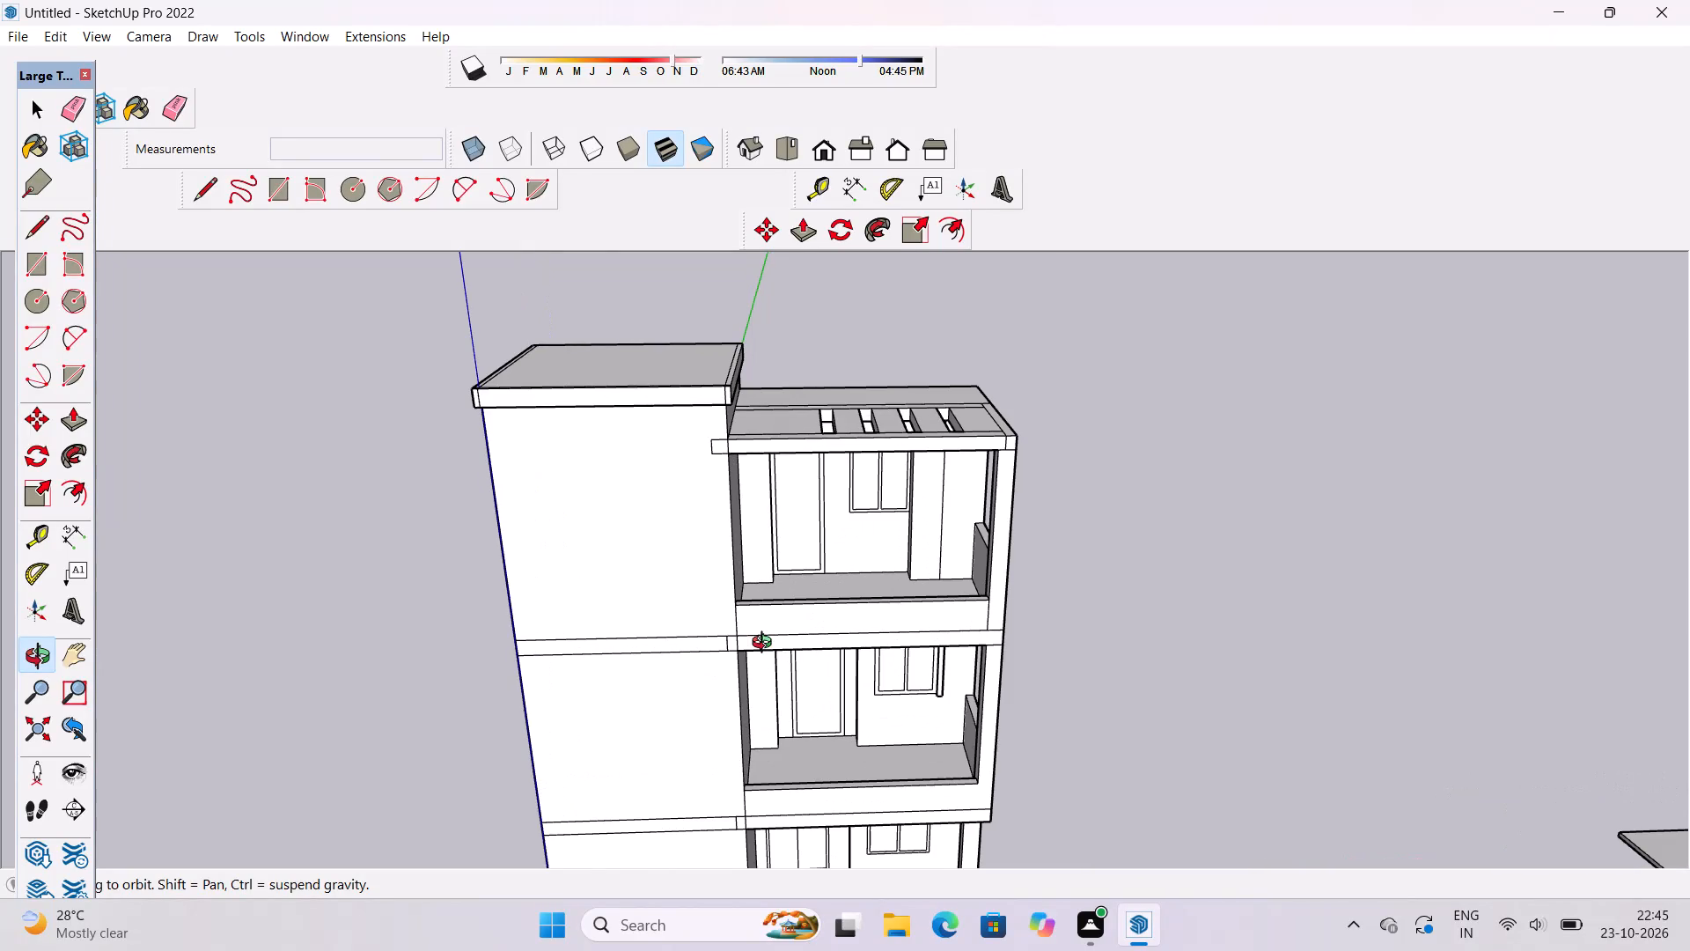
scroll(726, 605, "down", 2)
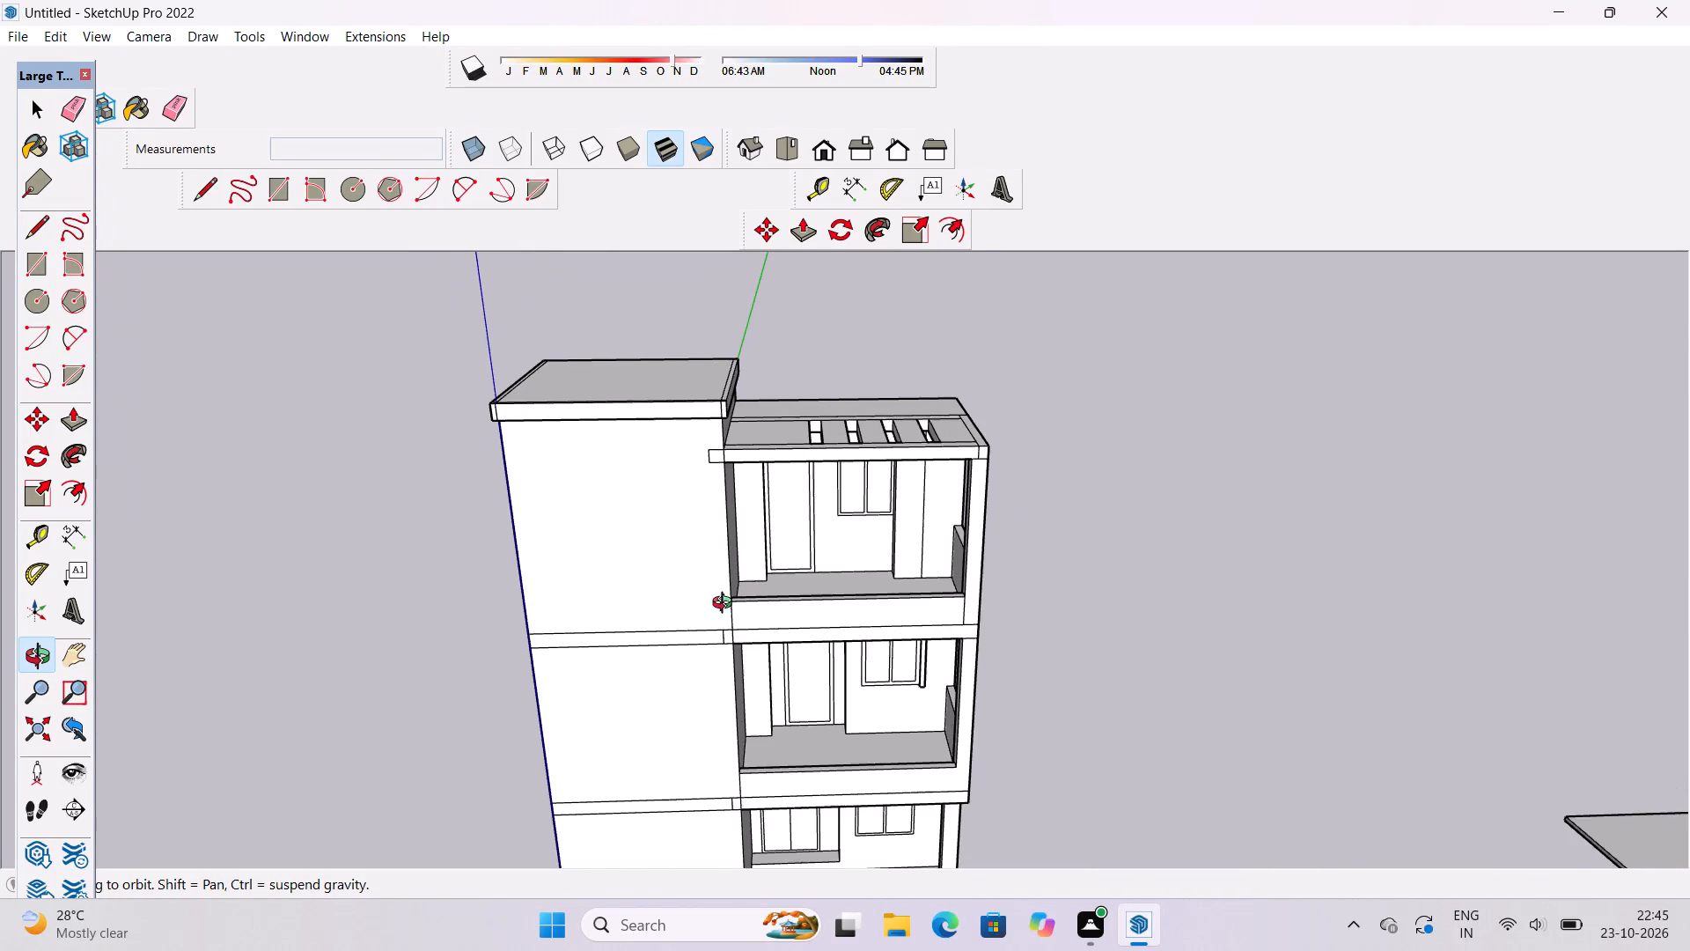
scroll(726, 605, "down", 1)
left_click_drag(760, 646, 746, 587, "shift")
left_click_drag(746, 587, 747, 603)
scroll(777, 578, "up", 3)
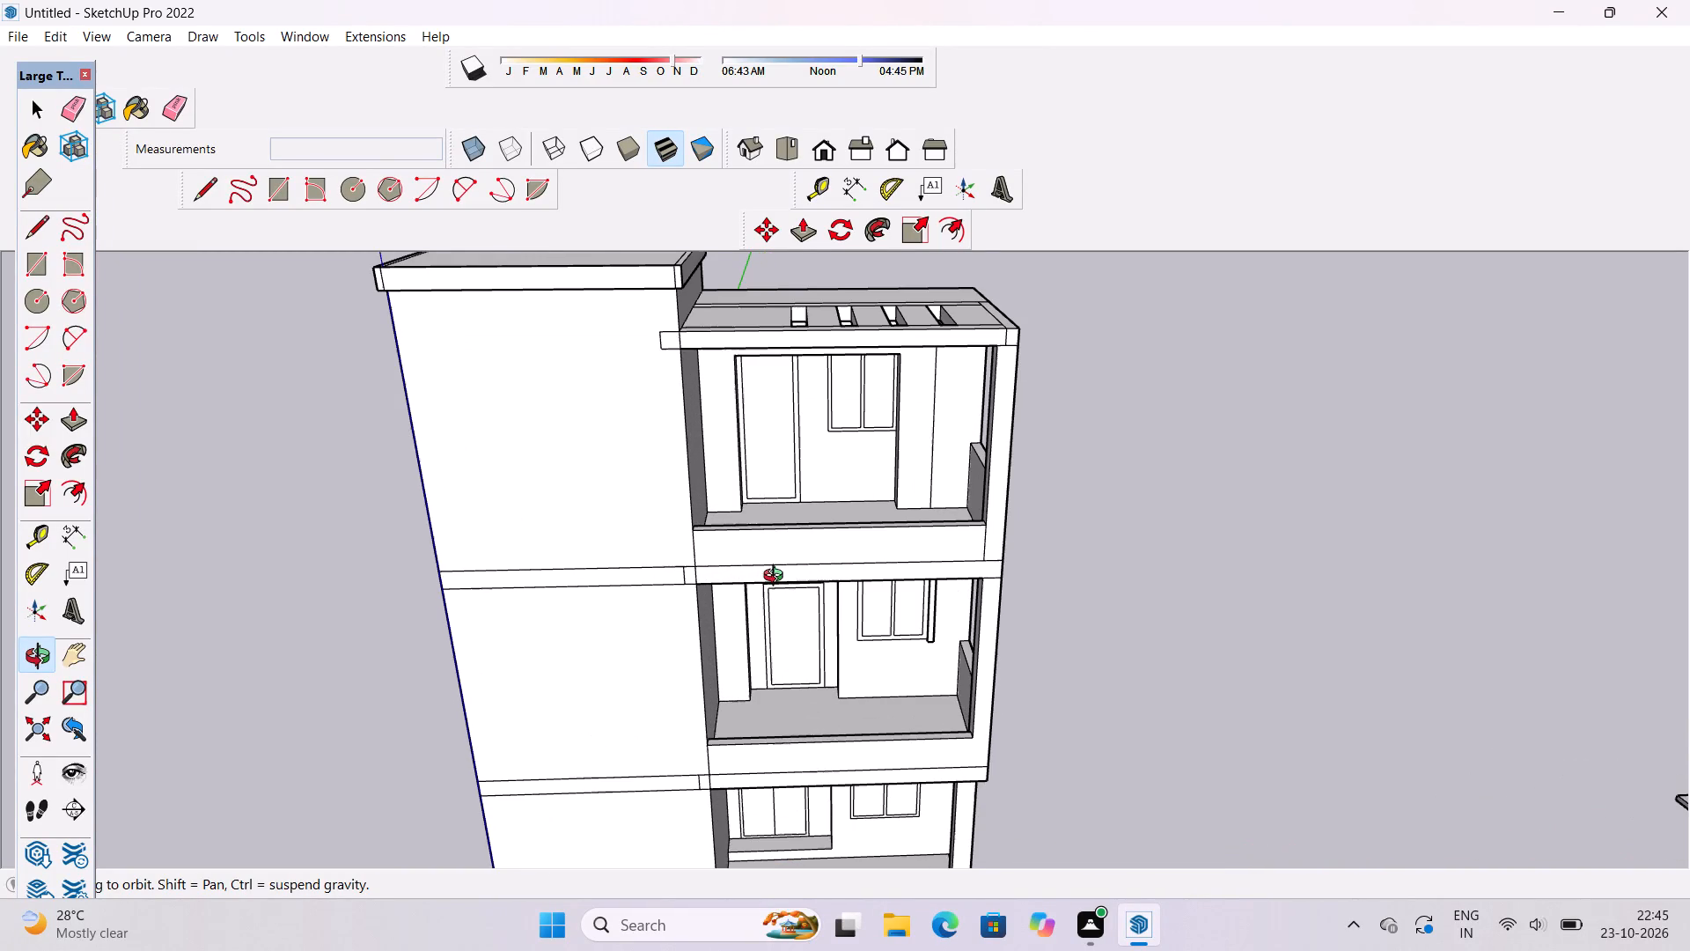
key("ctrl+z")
Raise the narrow strip along the front edge of the top-storey balcony floor by 4' with Push/Pull.
scroll(833, 561, "up", 3)
left_click_drag(811, 568, 827, 598)
left_click_drag(827, 598, 787, 628, "shift")
scroll(795, 615, "up", 3, "shift")
left_click_drag(795, 614, 798, 629, "shift")
key("p")
scroll(814, 621, "up", 5)
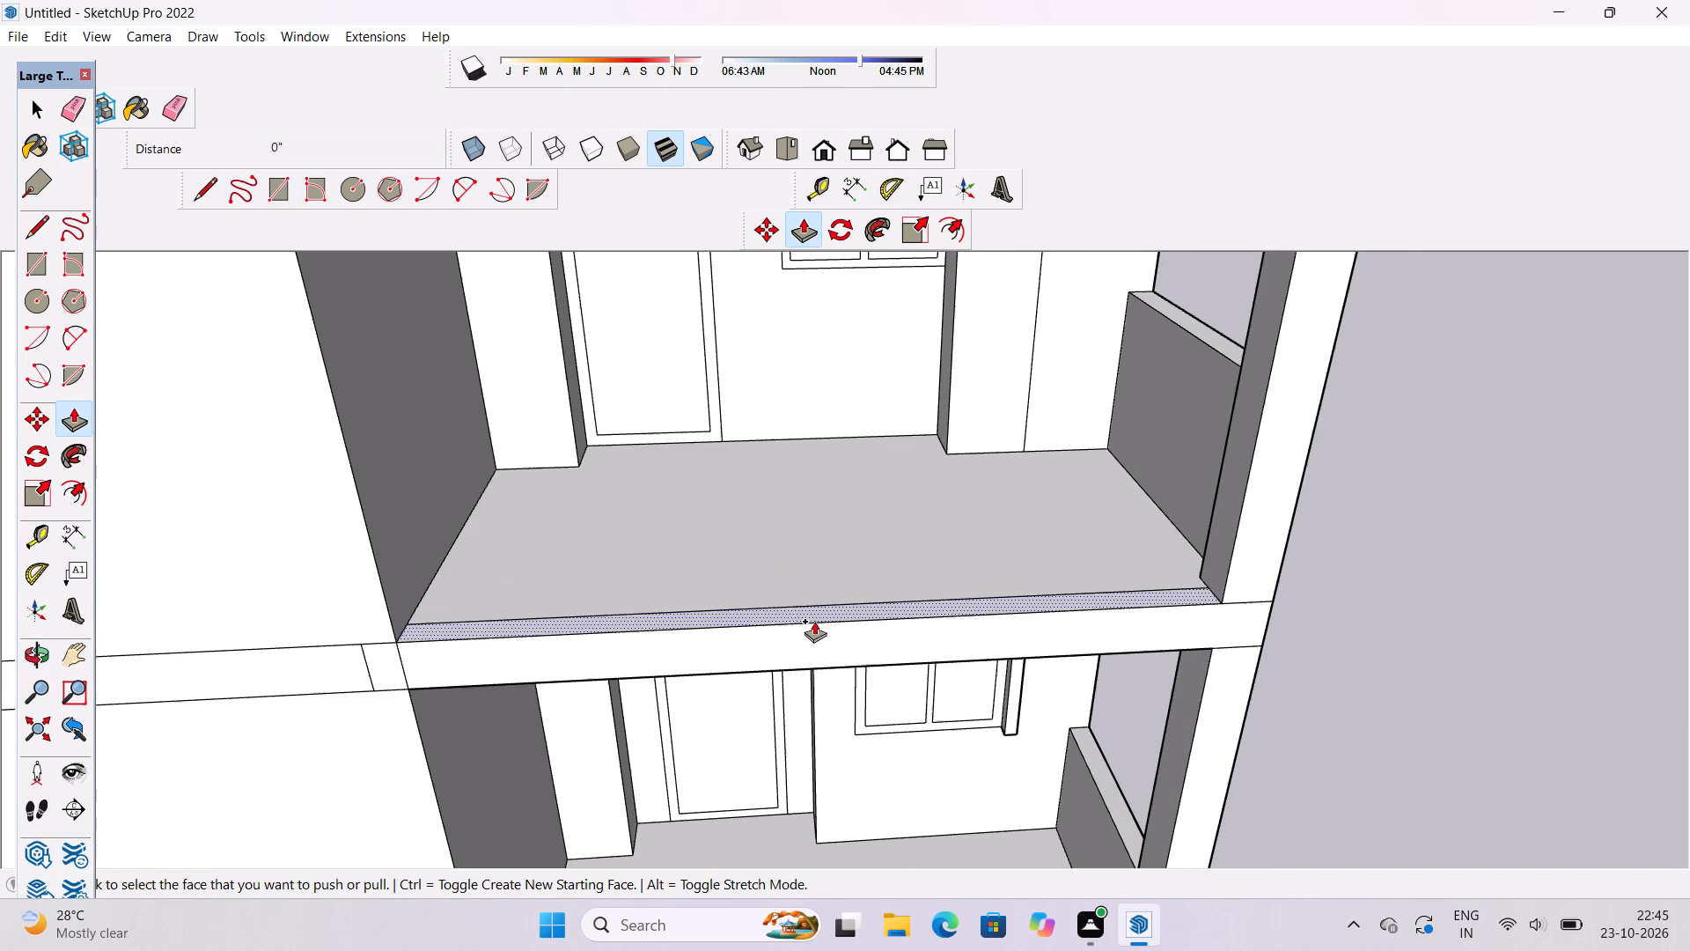
left_click(819, 619)
scroll(817, 600, "down", 5)
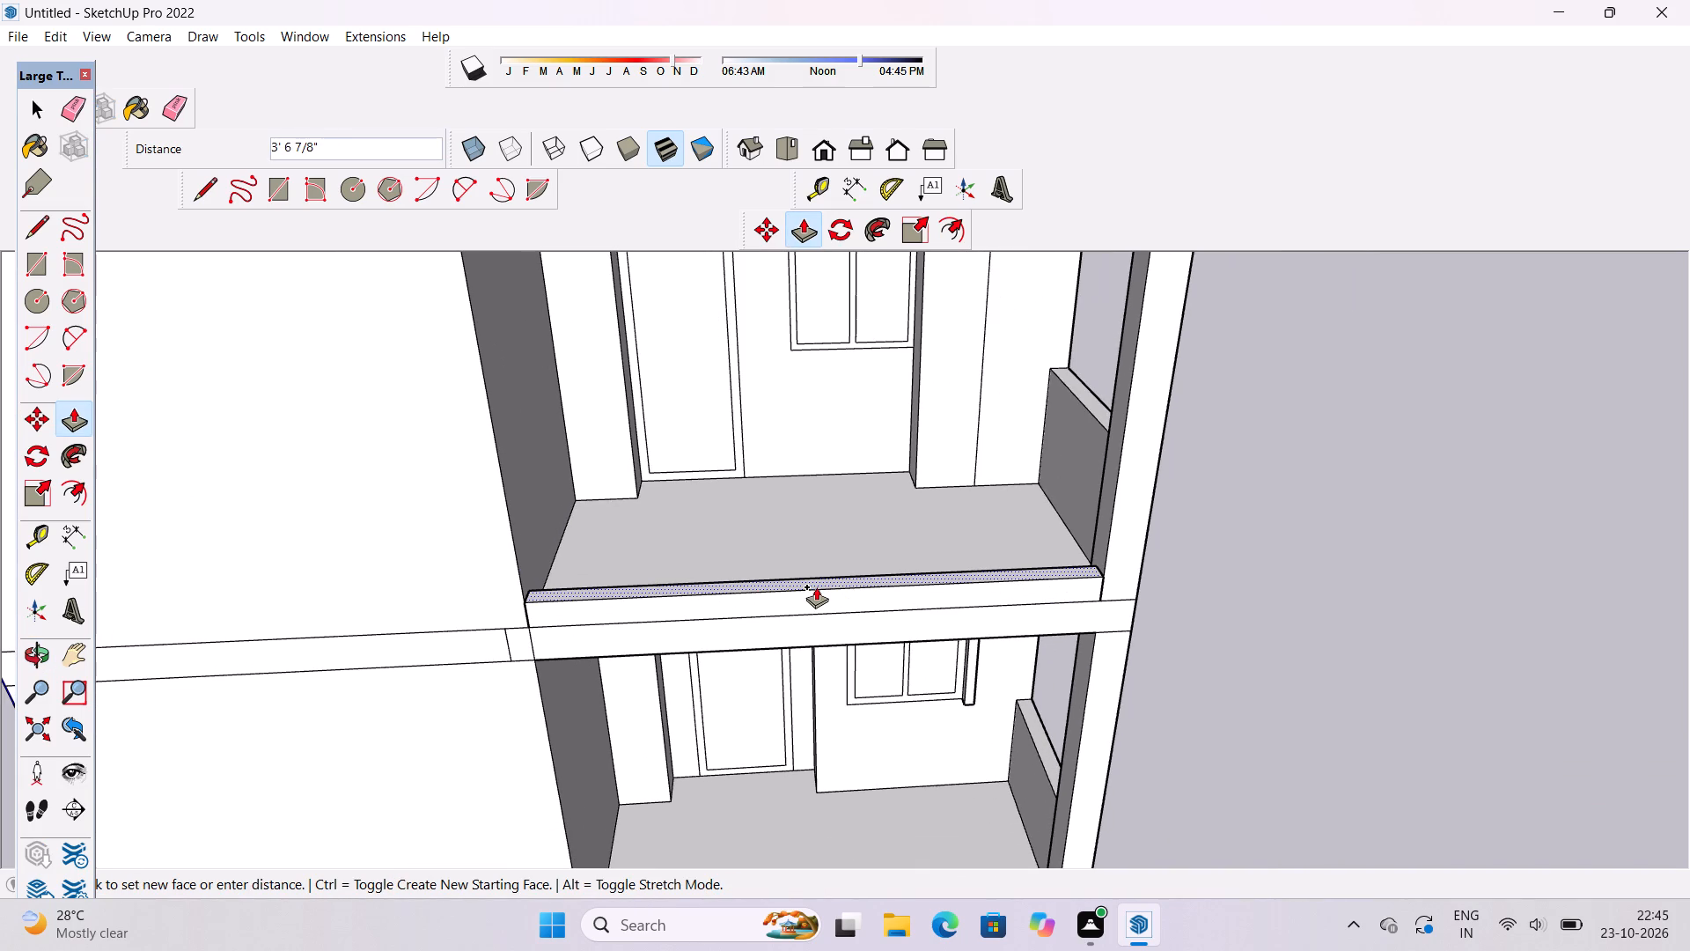
type("4'")
key("Return")
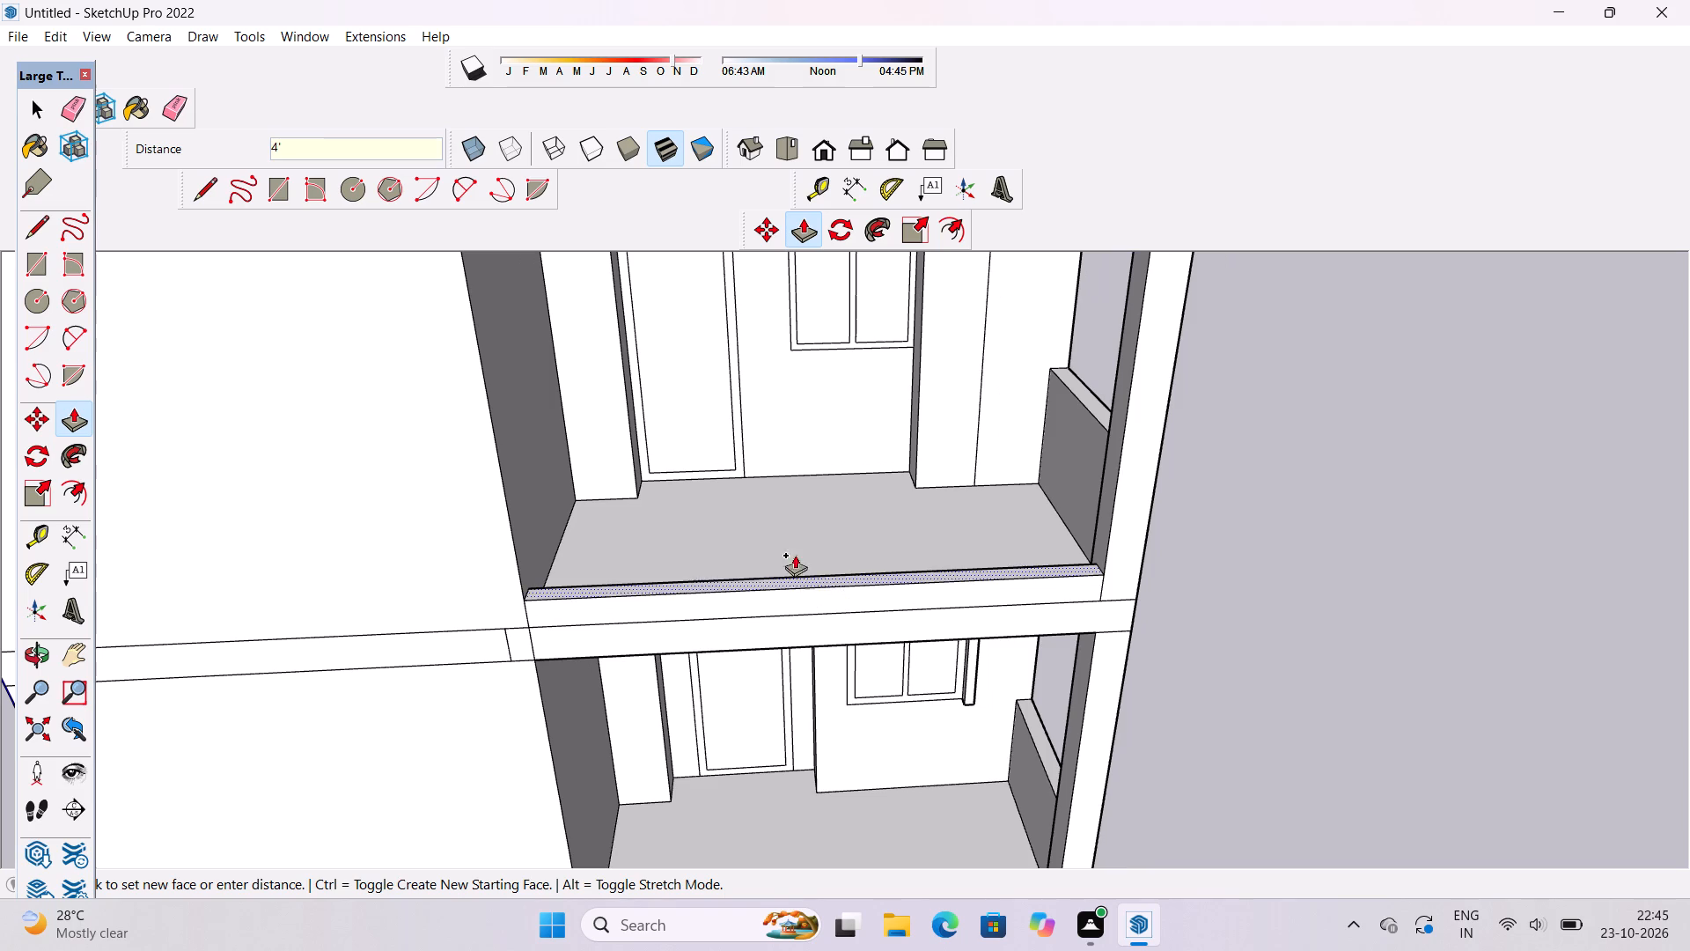
Outline the parapet's overlap on the side wall with a 4' vertical line above the short band piece and a 3' horizontal line.
key("l")
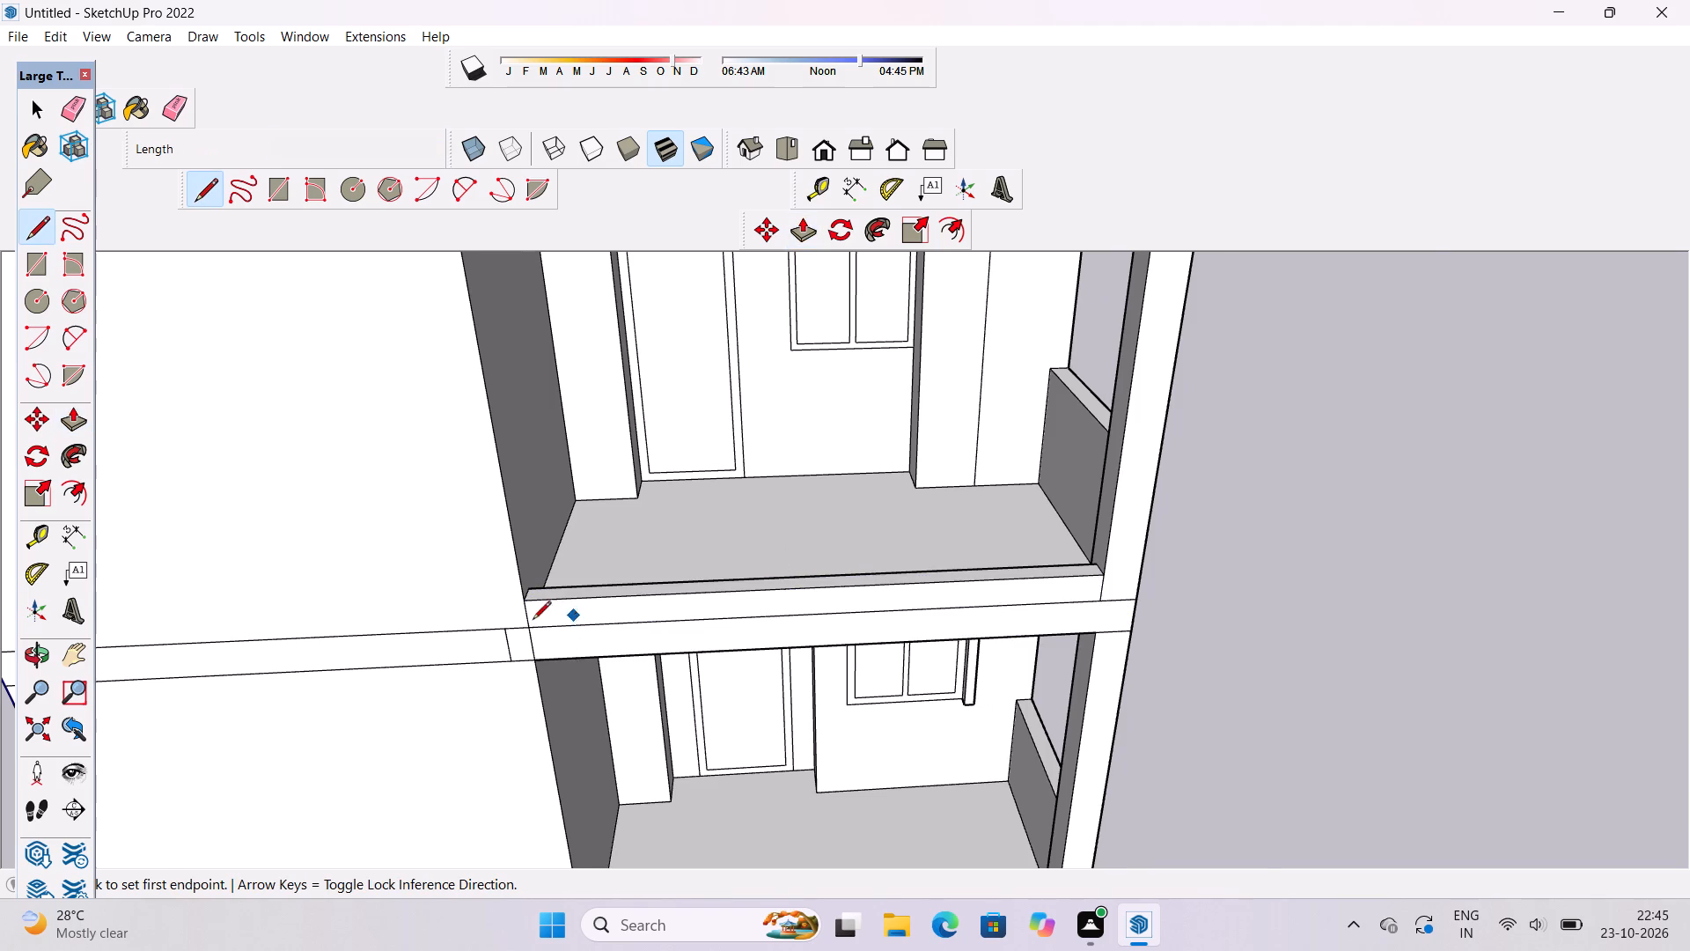
scroll(494, 616, "up", 7)
left_click(511, 647)
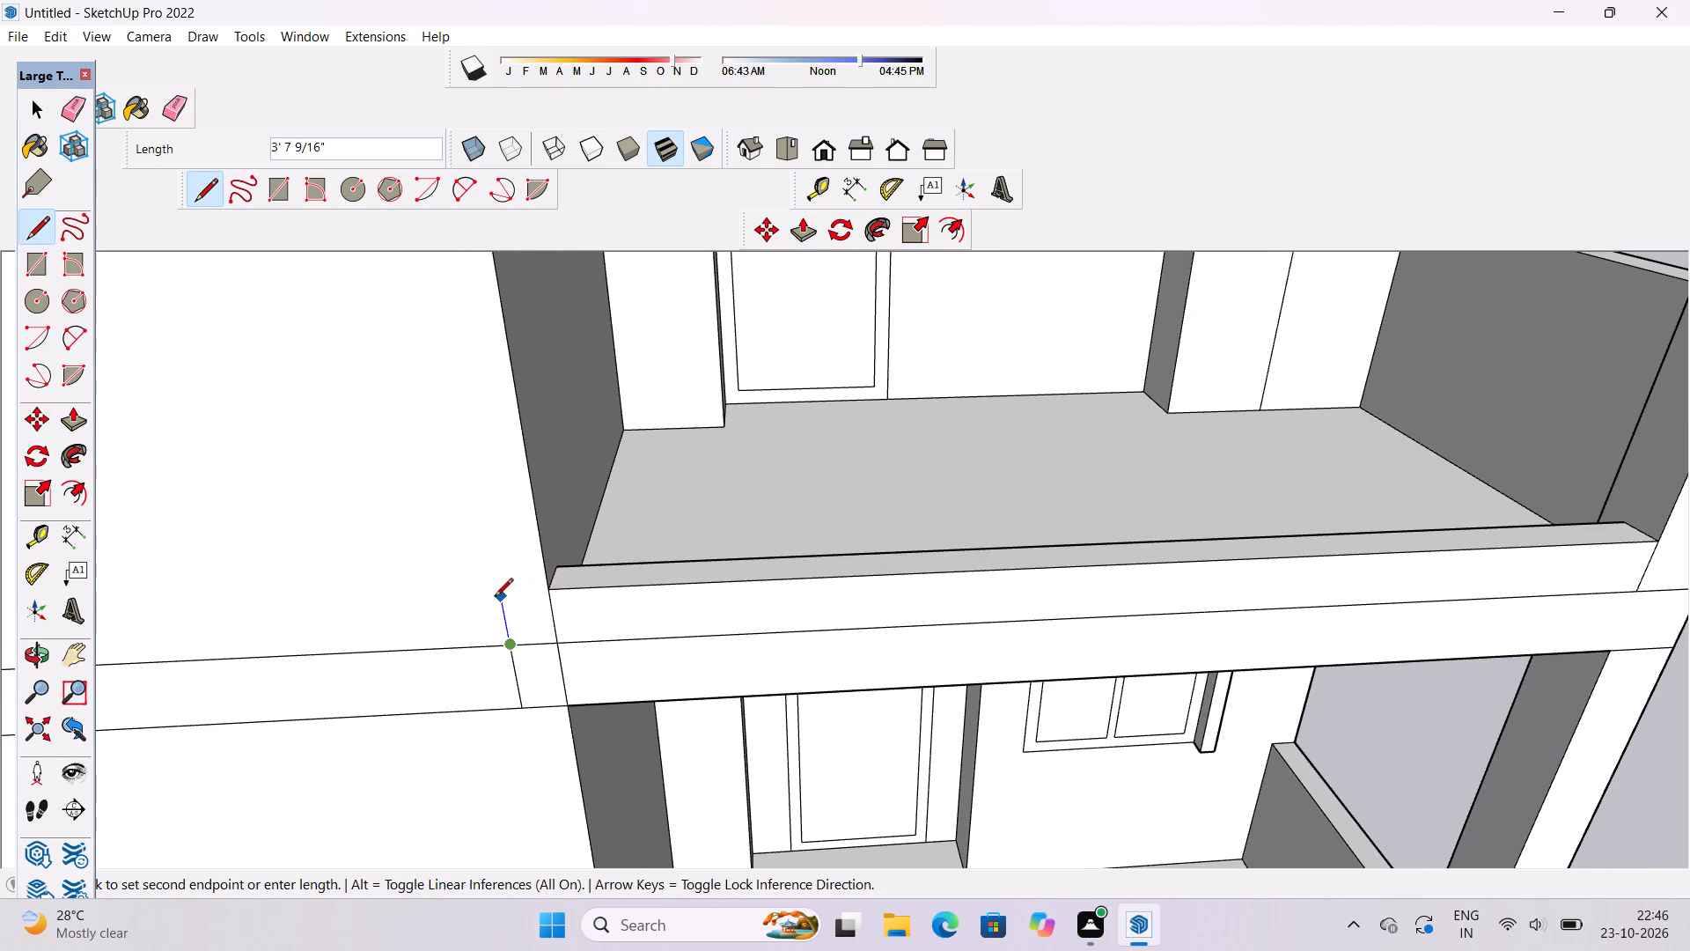
scroll(495, 598, "up", 8)
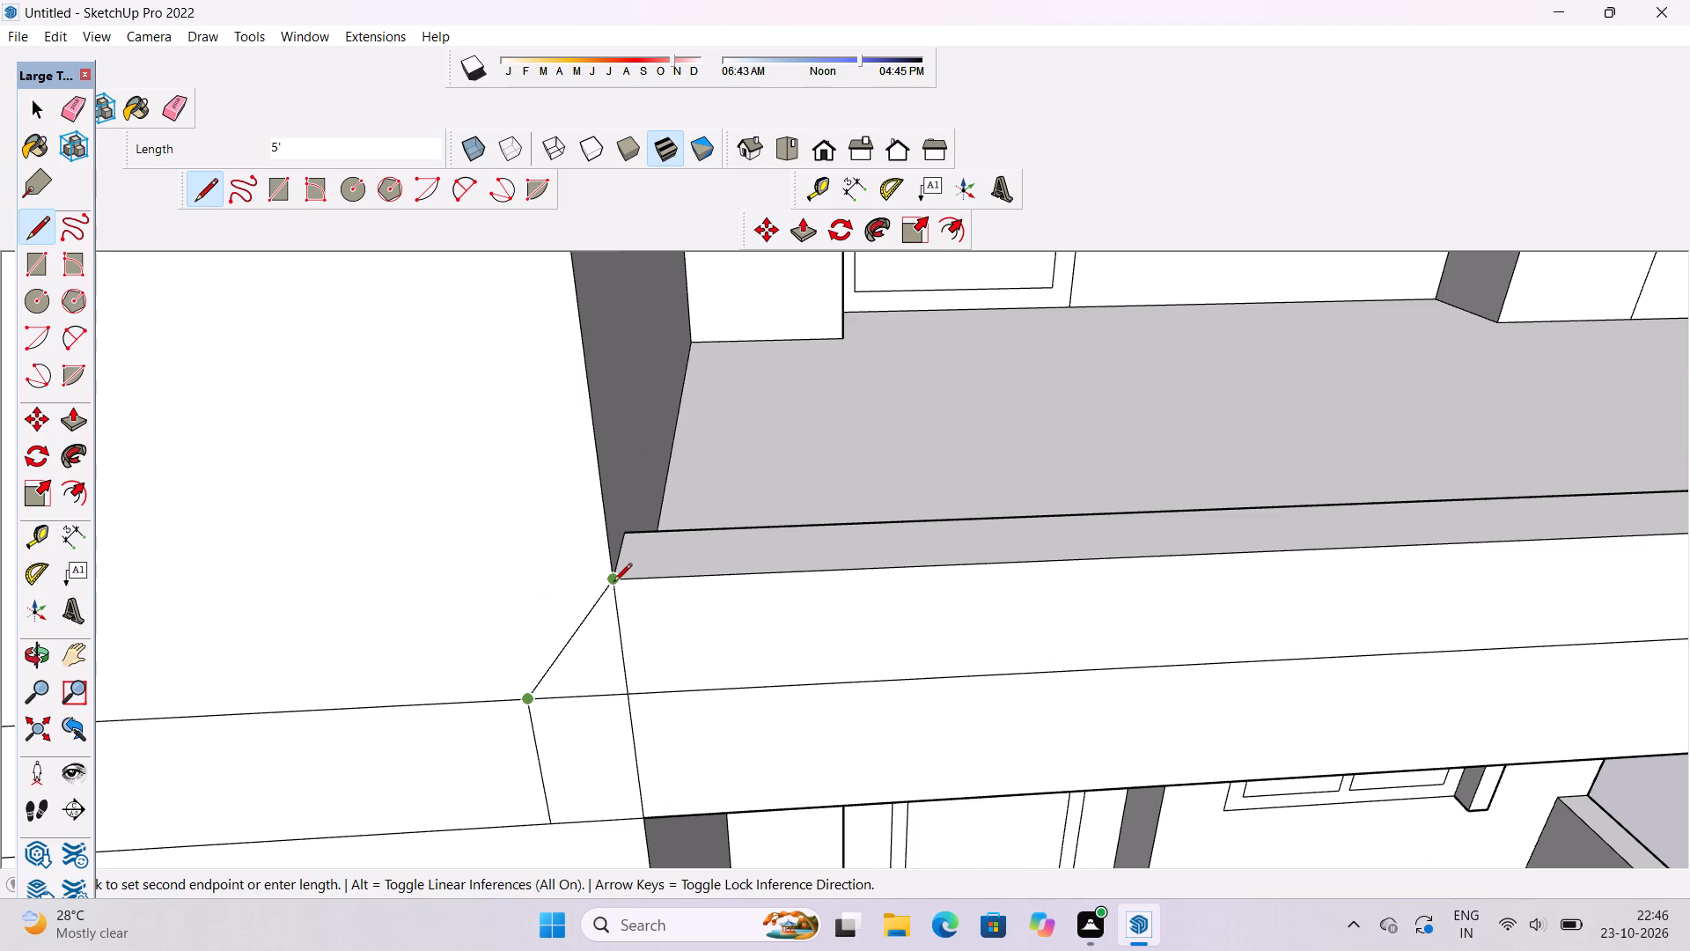
left_click(502, 588)
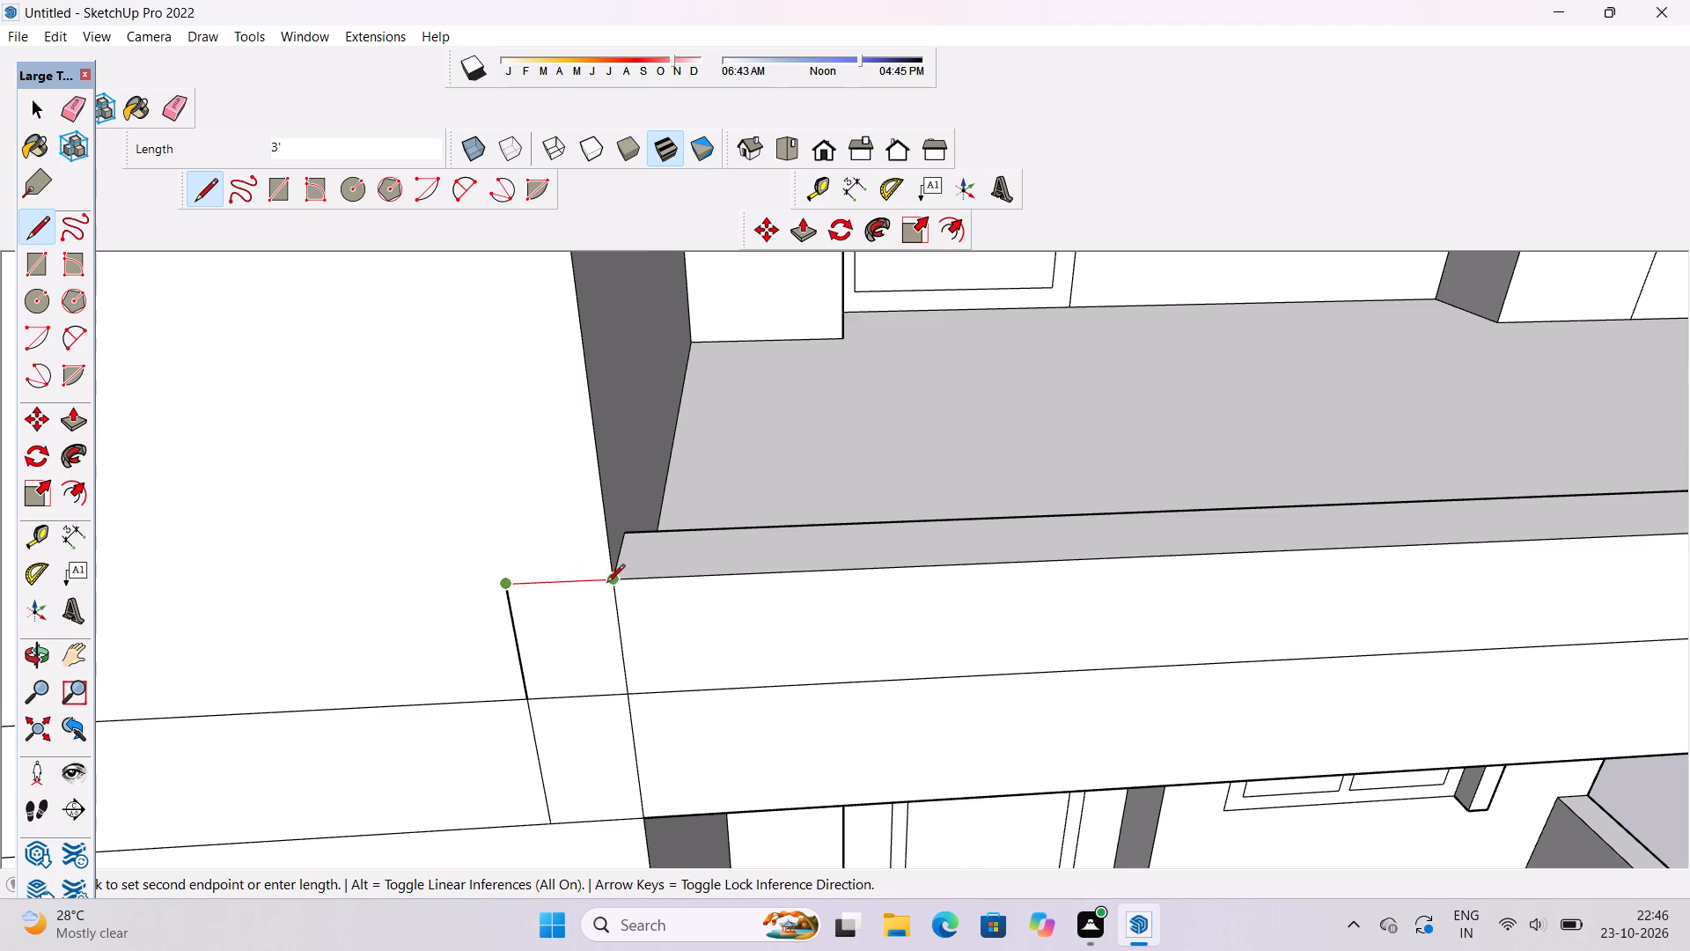
left_click(611, 583)
Erase the seams between the raised parapet, its wall overlap and the floor band below to make one continuous front face.
scroll(515, 510, "down", 17)
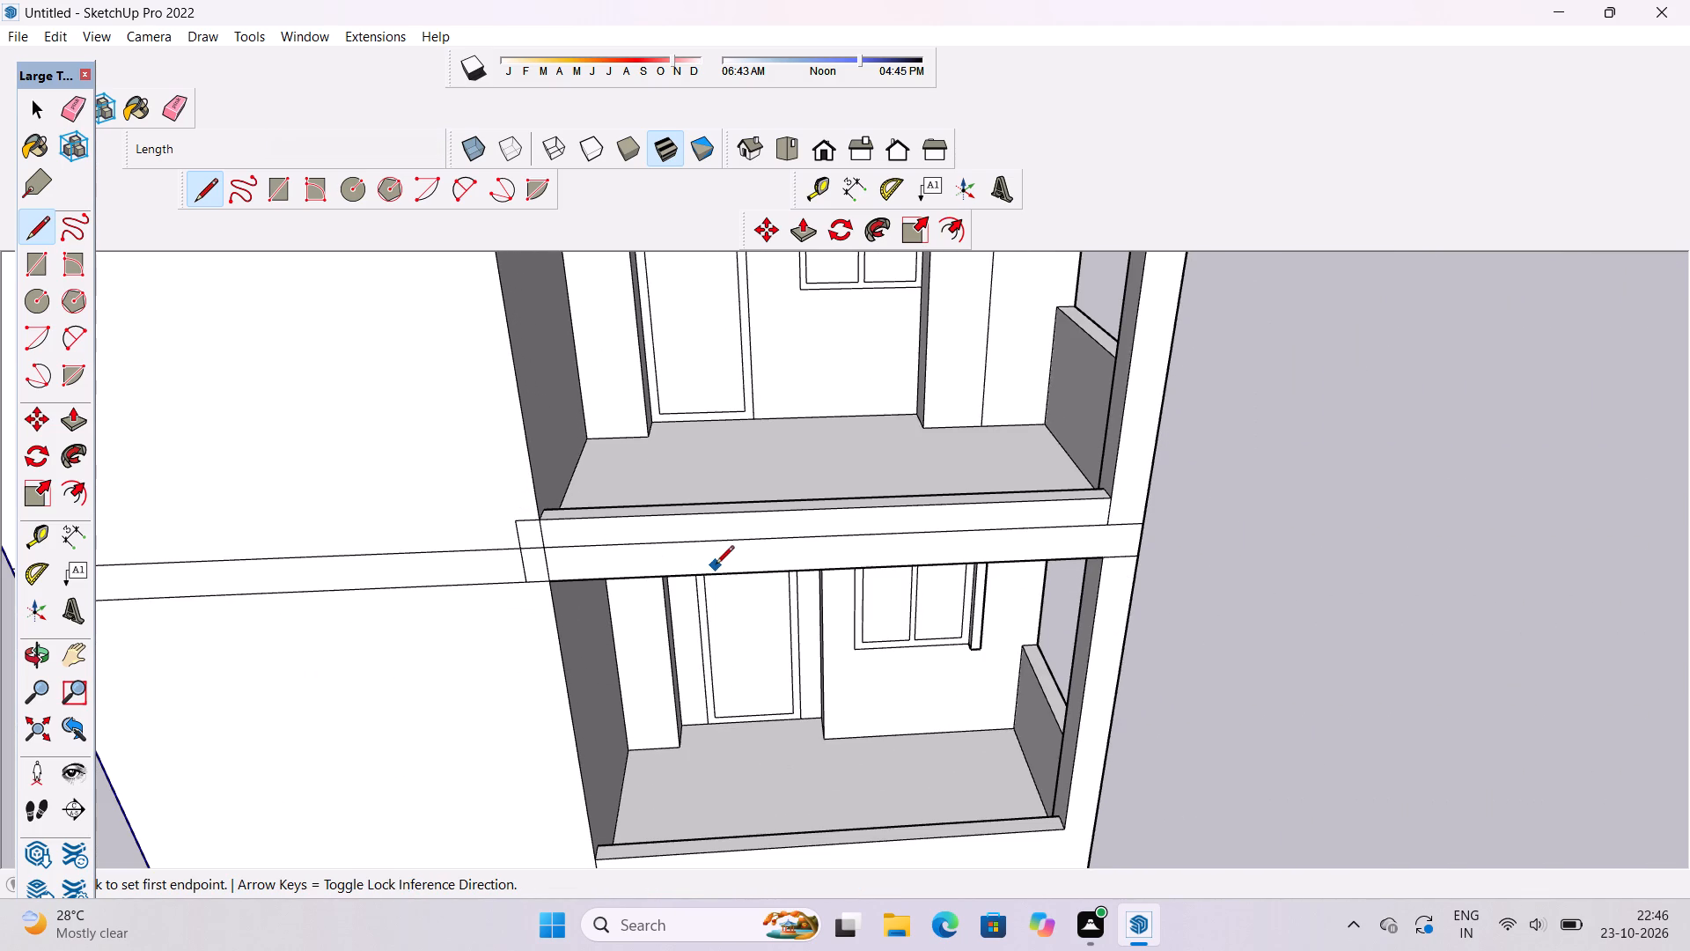
key("e")
scroll(520, 549, "up", 1)
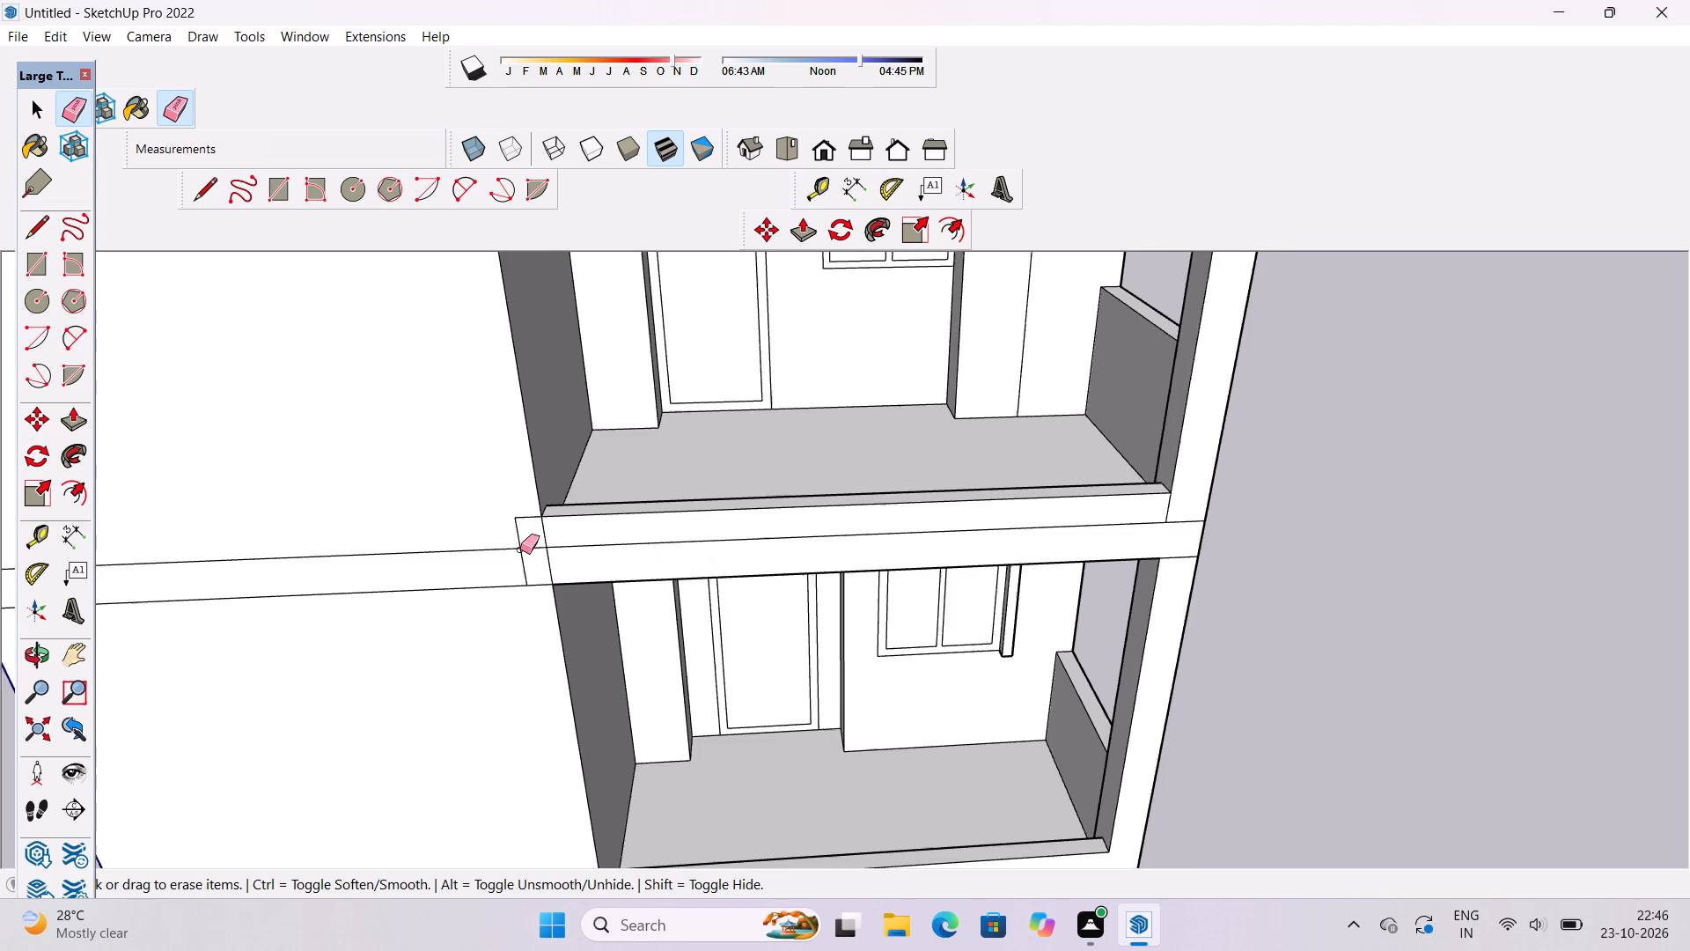
scroll(520, 549, "up", 8)
left_click_drag(531, 520, 539, 567)
scroll(501, 541, "down", 6)
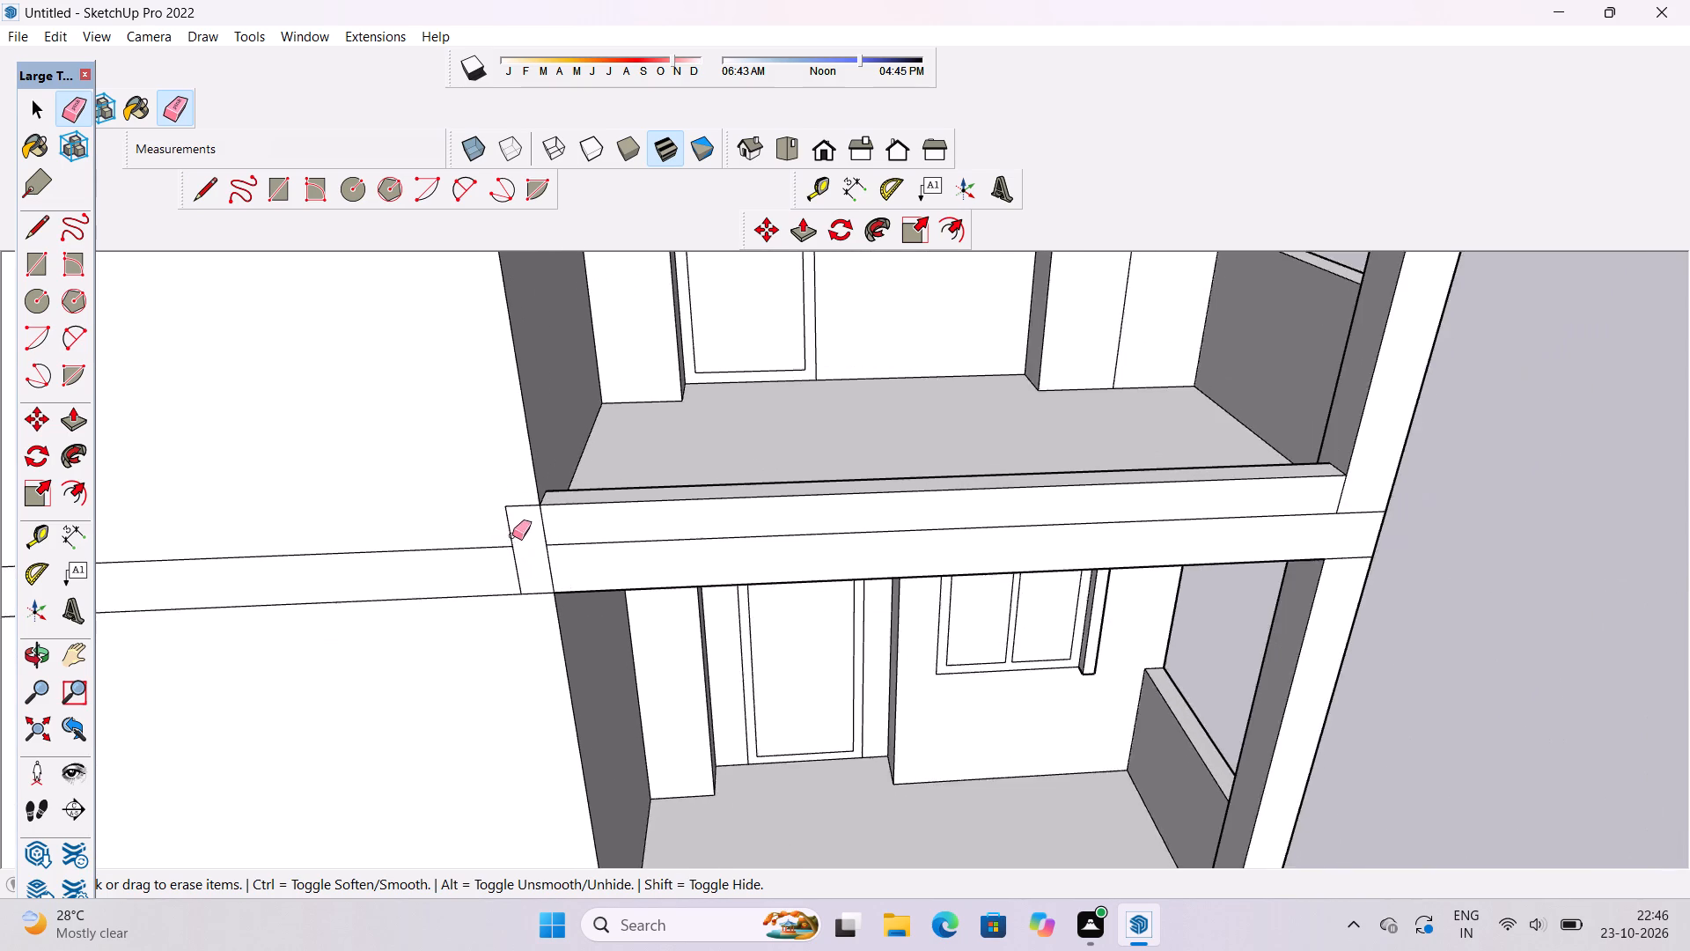
scroll(512, 535, "up", 4)
left_click_drag(571, 510, 542, 536)
left_click_drag(576, 565, 555, 579)
left_click_drag(599, 534, 585, 552)
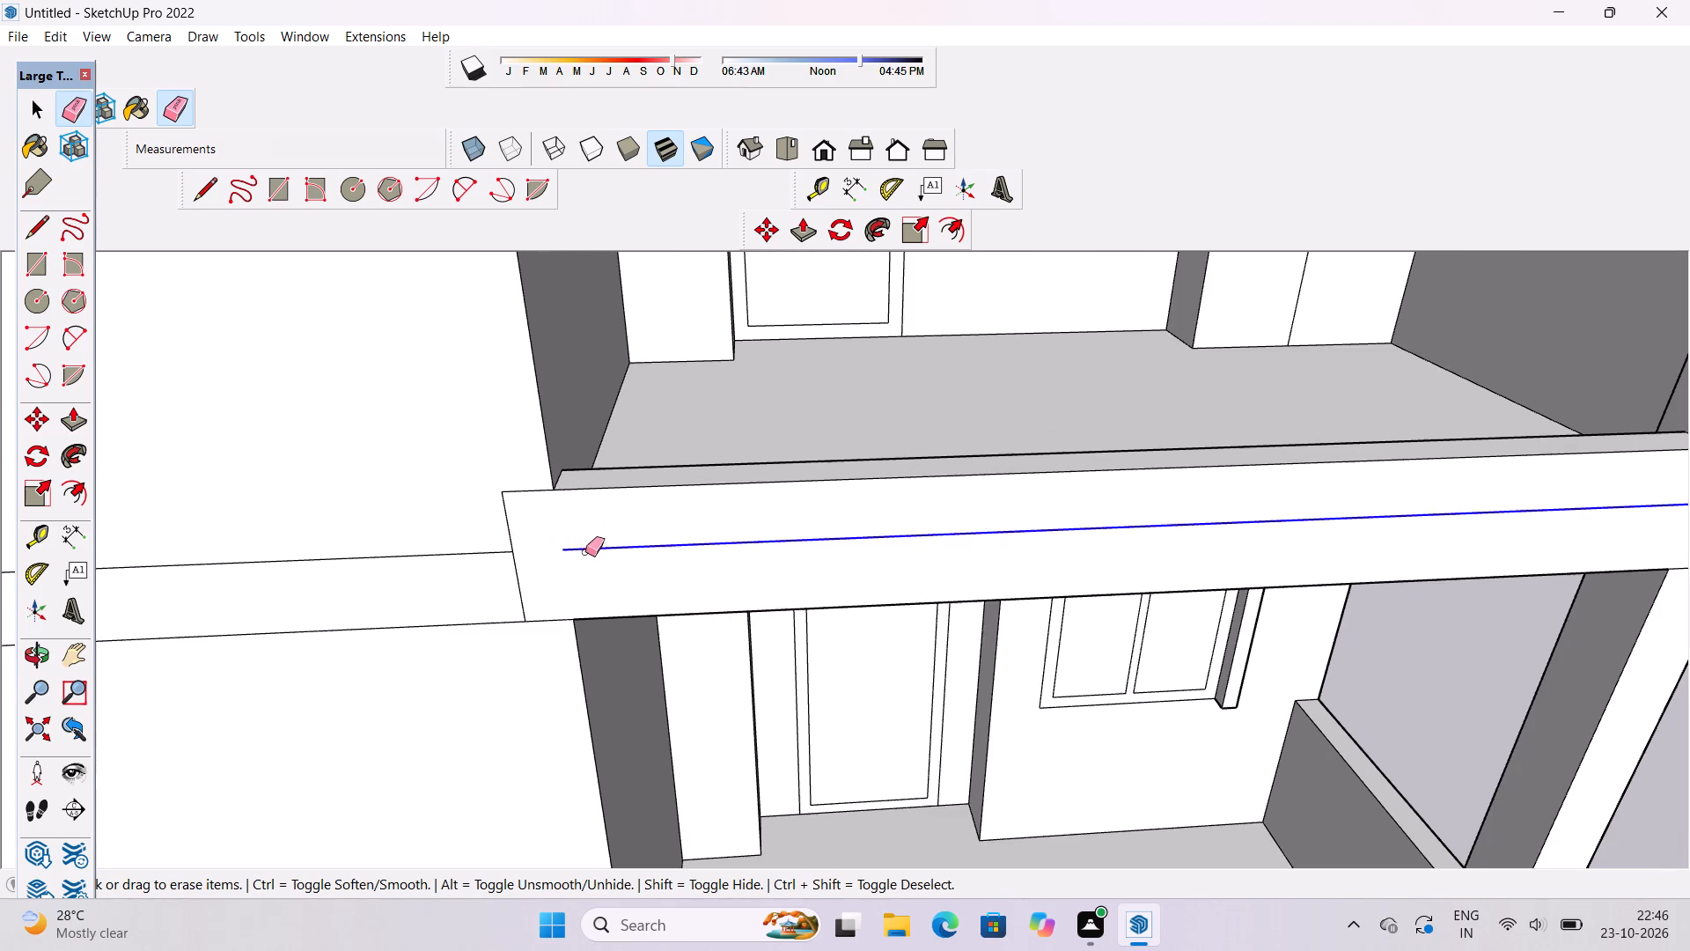
left_click_drag(585, 552, 584, 555)
Erase the leftover seam lines where the top-storey front parapet meets the outer corner column.
scroll(534, 531, "down", 11)
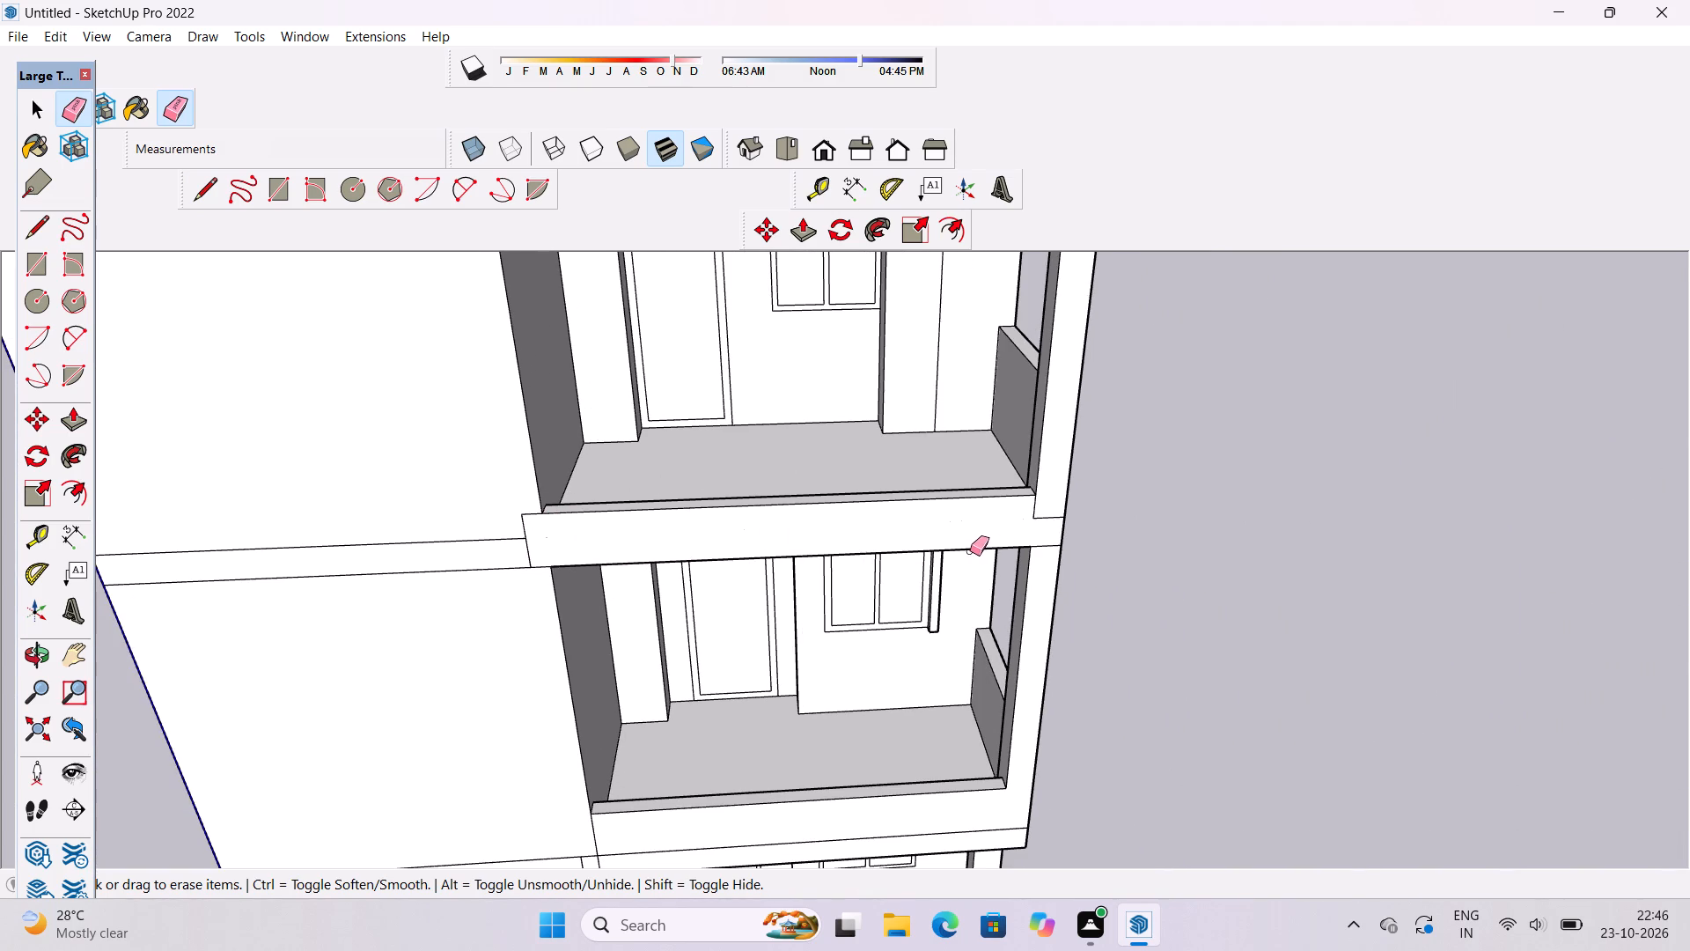
scroll(967, 547, "up", 6)
left_click_drag(1022, 469, 1003, 500)
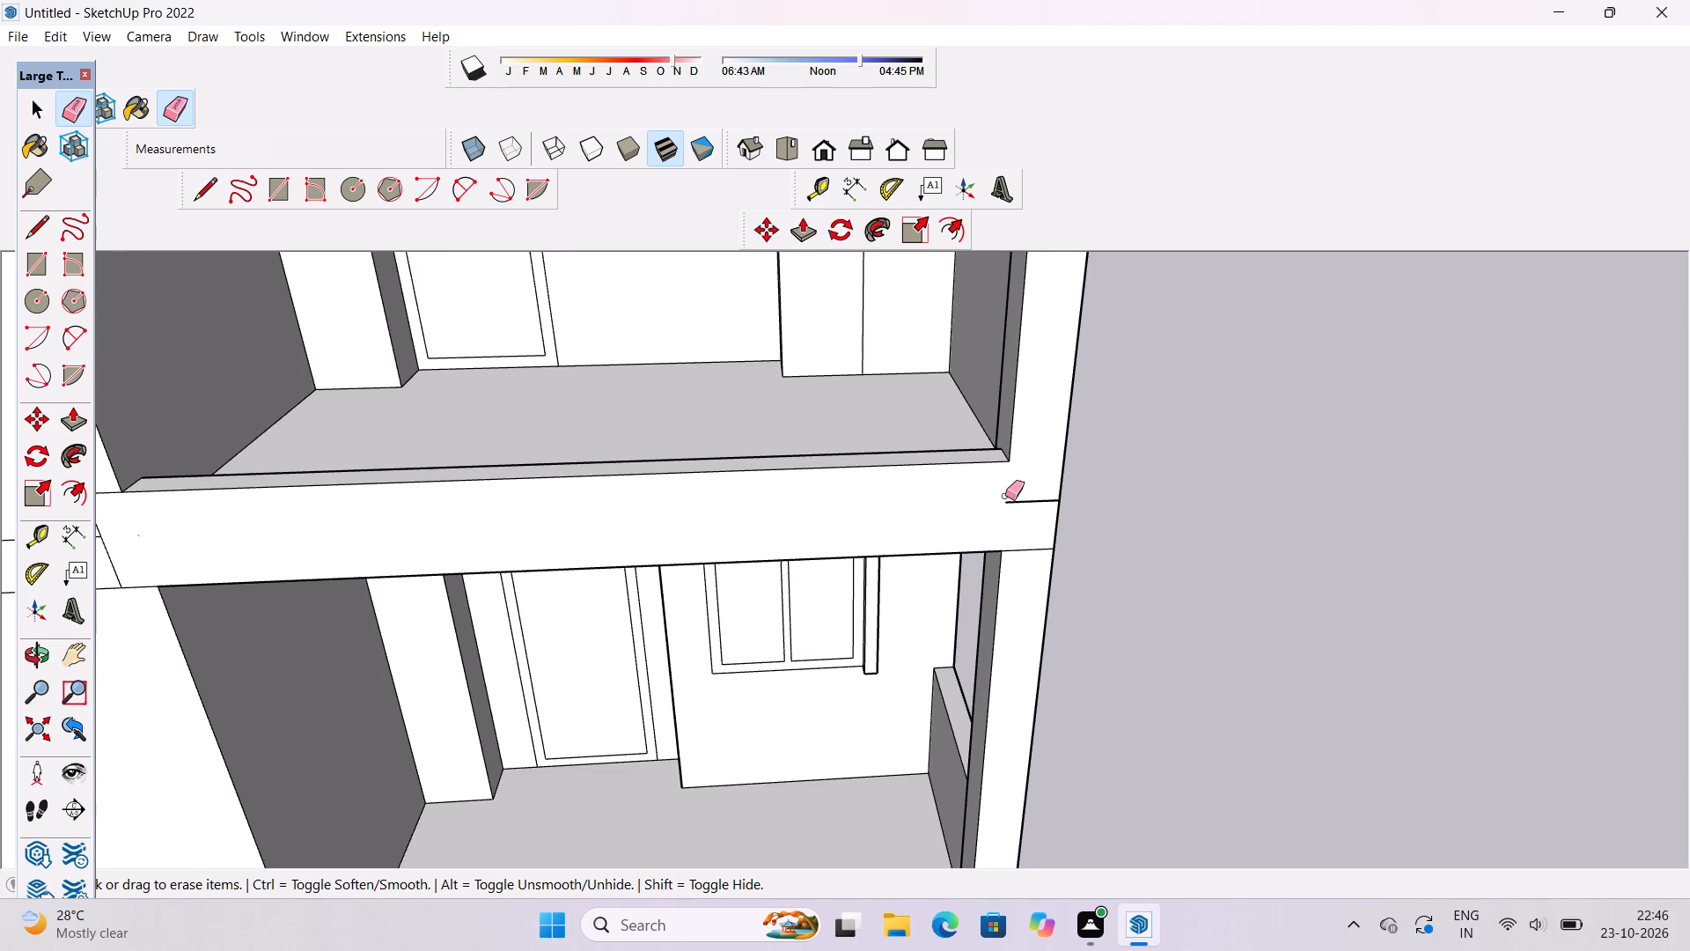
left_click_drag(1014, 489, 1018, 505)
left_click_drag(1031, 493, 1031, 526)
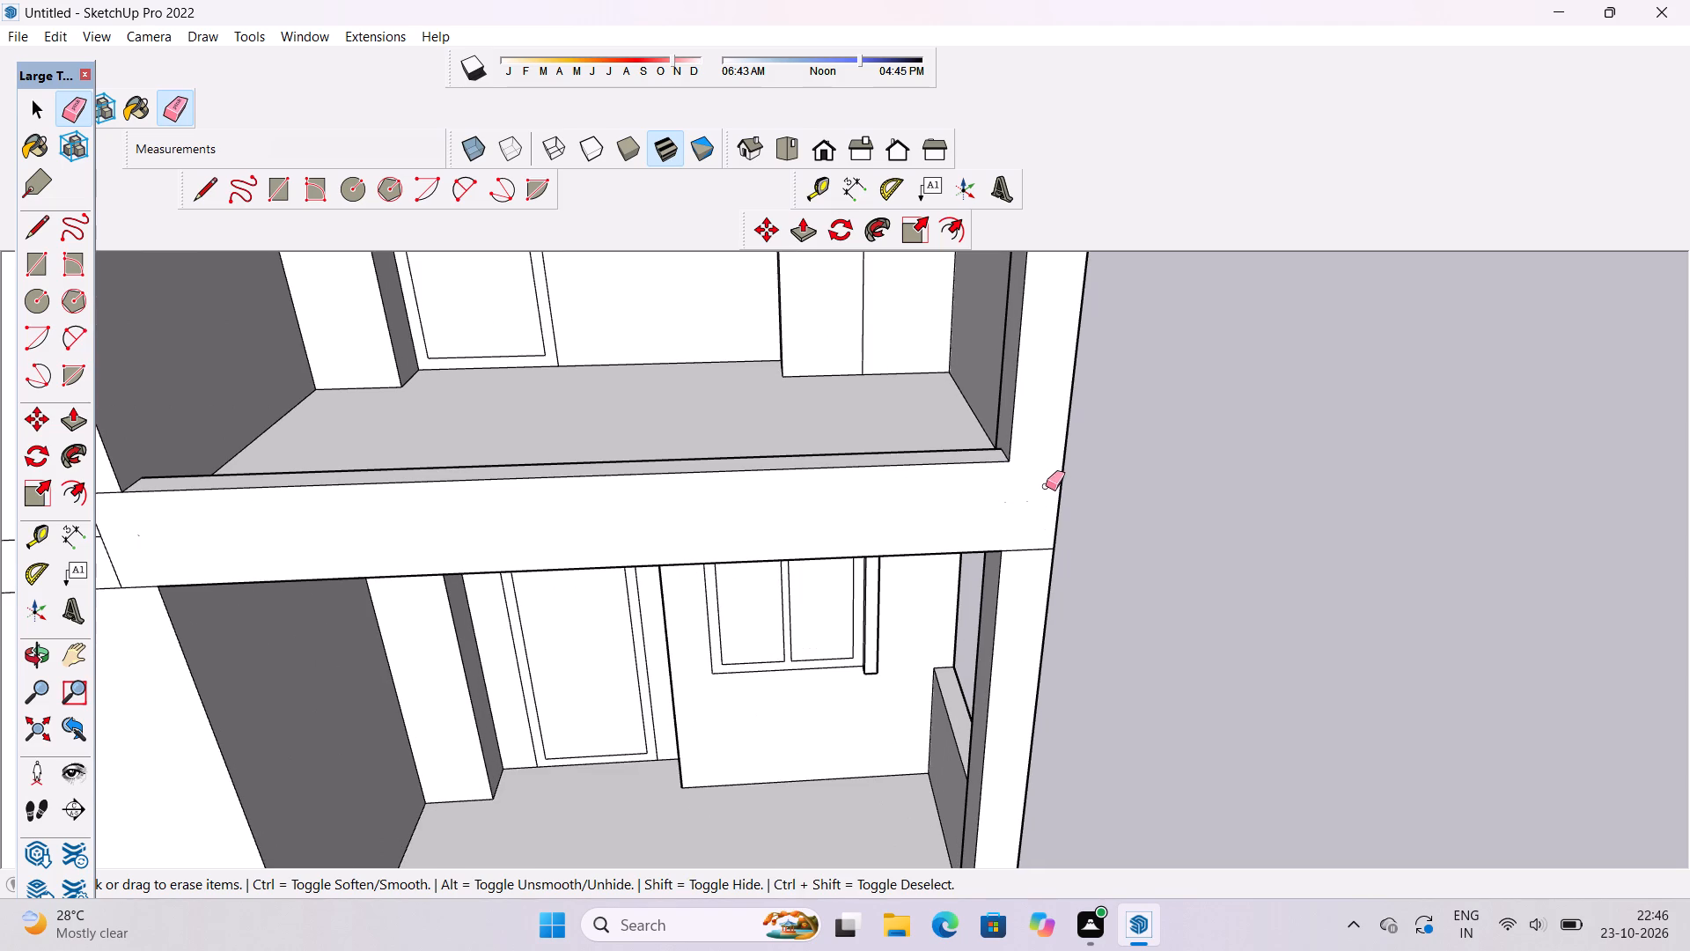
Examine the merged top-storey parapet from above, the side and the front, and compare it with the storeys below.
key("o")
scroll(1073, 472, "down", 7)
left_click_drag(1160, 477, 302, 724)
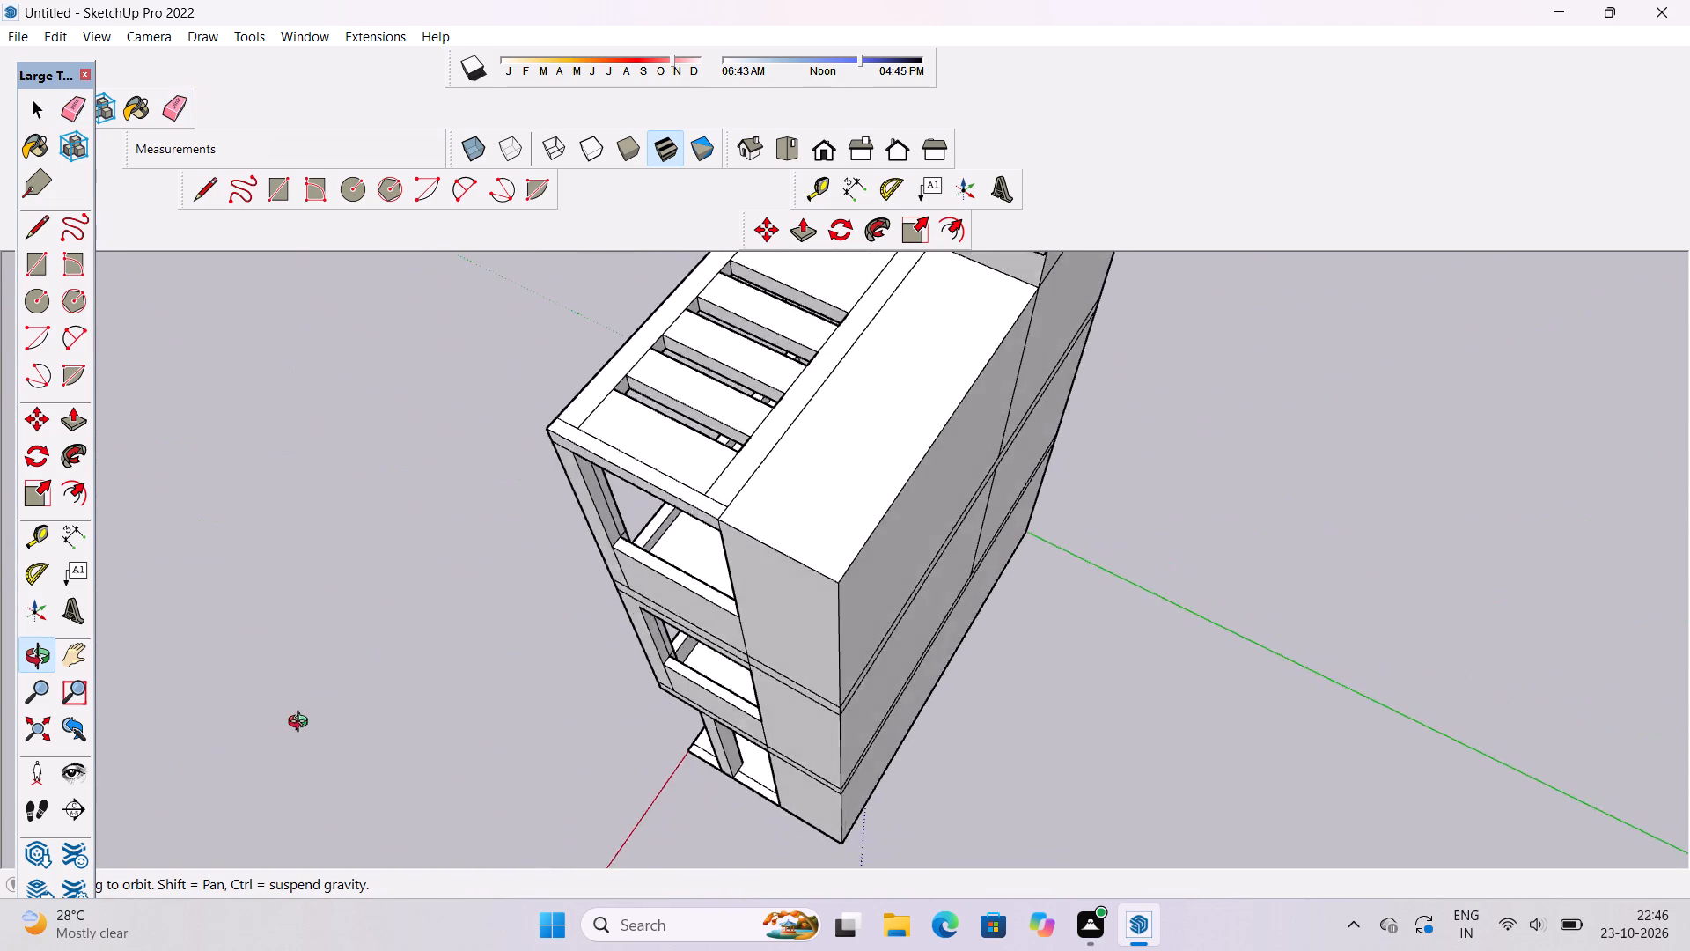
left_click_drag(302, 724, 1257, 628)
scroll(1035, 532, "up", 12)
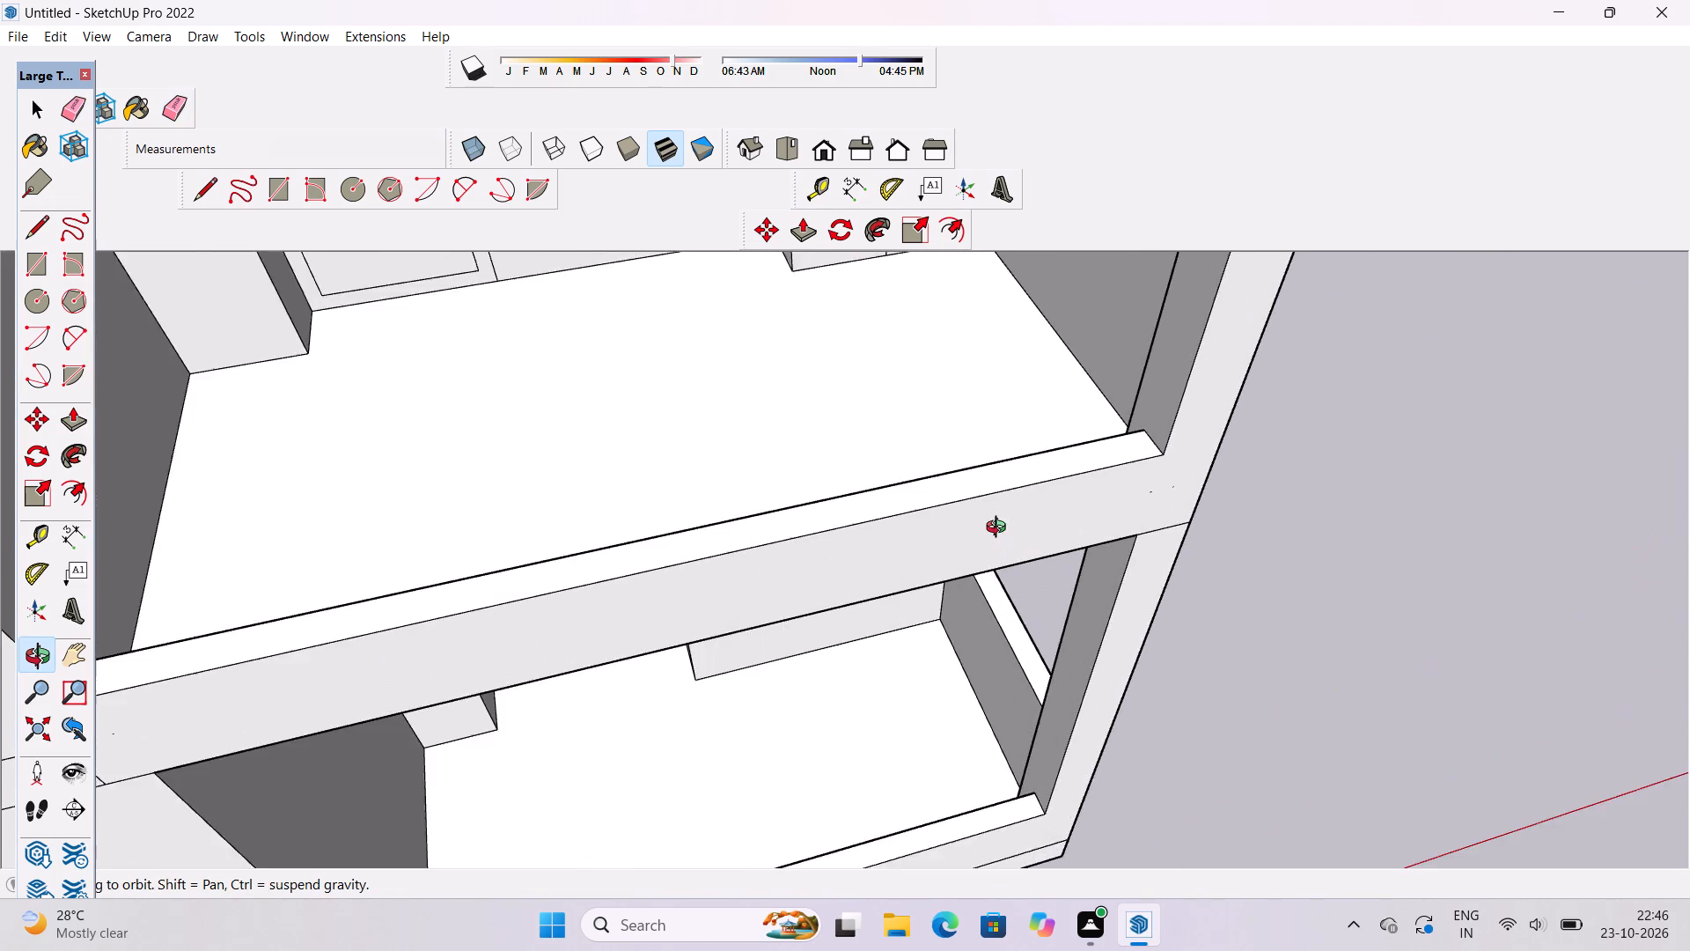
scroll(1000, 529, "up", 6)
left_click_drag(845, 473, 1091, 544)
left_click_drag(913, 480, 770, 791, "shift")
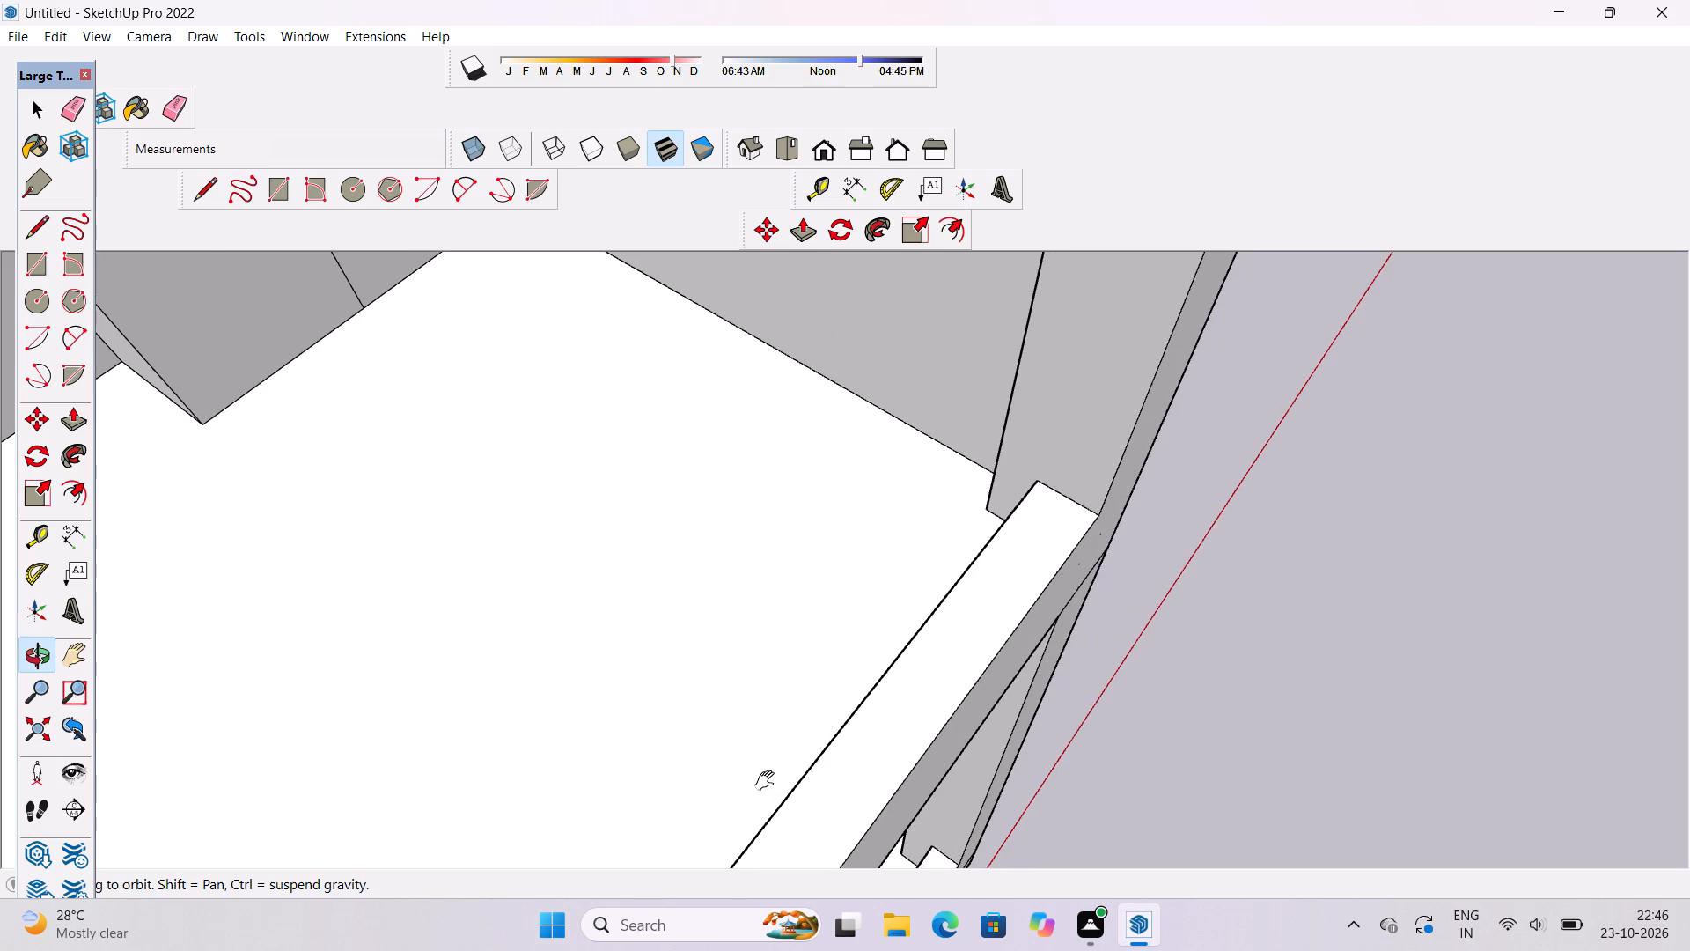
left_click_drag(771, 761, 1010, 586)
scroll(1023, 568, "down", 5)
left_click_drag(1114, 547, 758, 551)
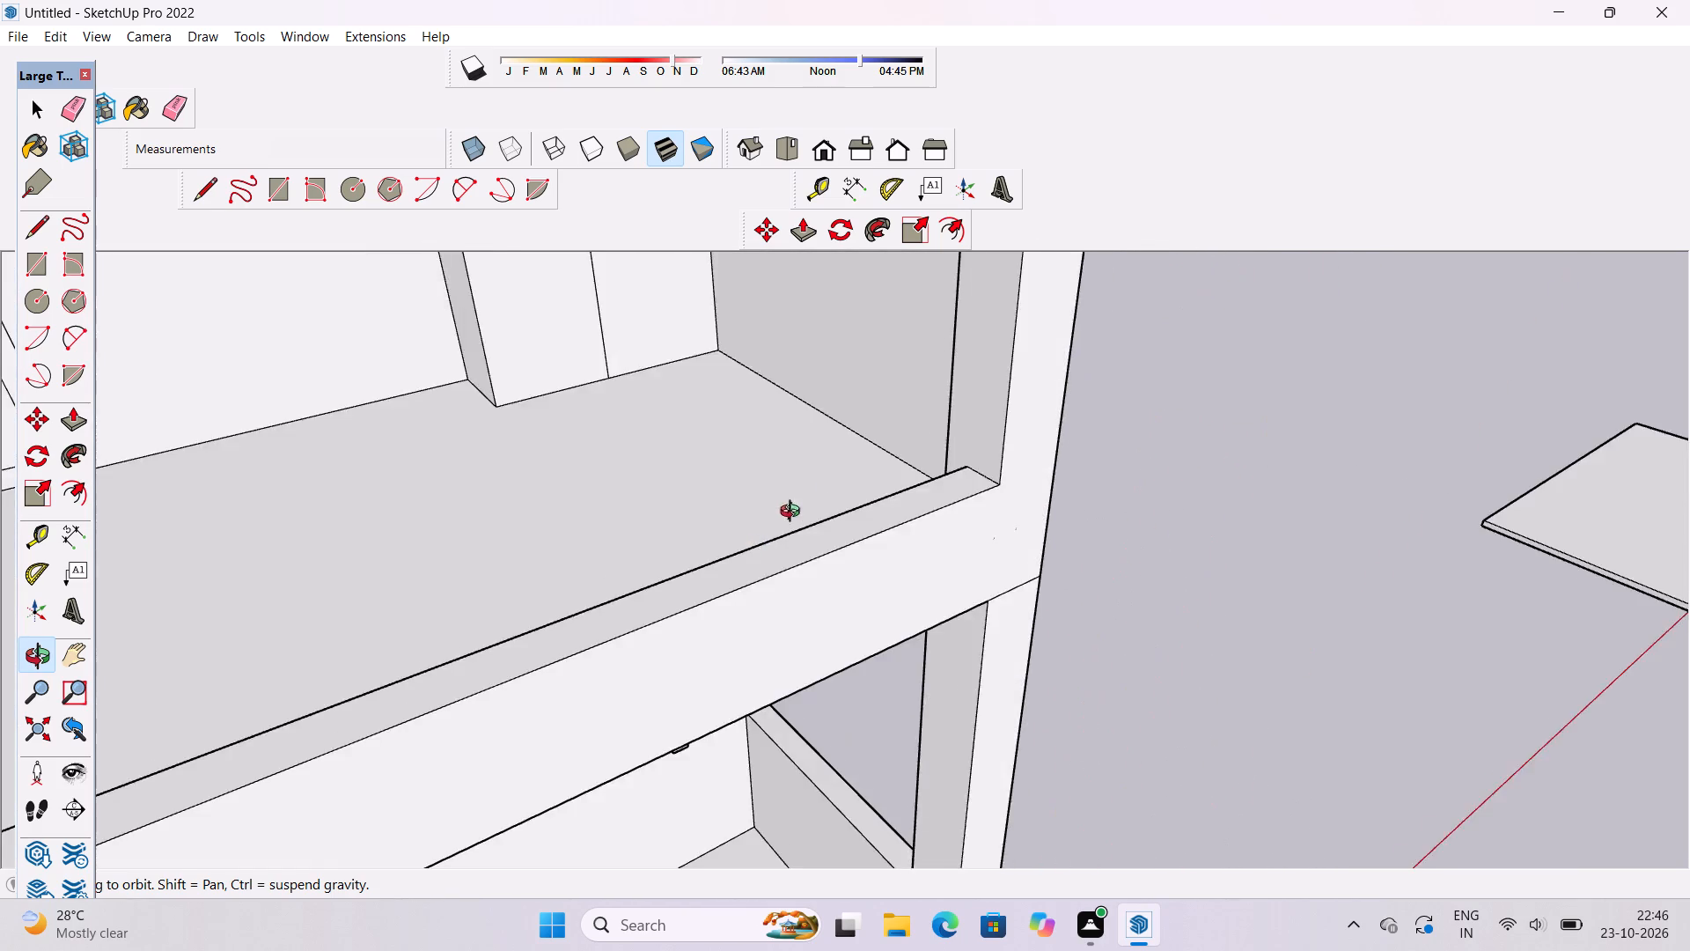
scroll(800, 511, "down", 7)
left_click_drag(1268, 618, 743, 650, "shift")
scroll(735, 608, "down", 4)
left_click_drag(609, 533, 951, 705, "shift")
scroll(847, 691, "up", 3)
left_click_drag(814, 710, 817, 684)
left_click_drag(790, 702, 816, 601, "shift")
scroll(766, 574, "up", 1)
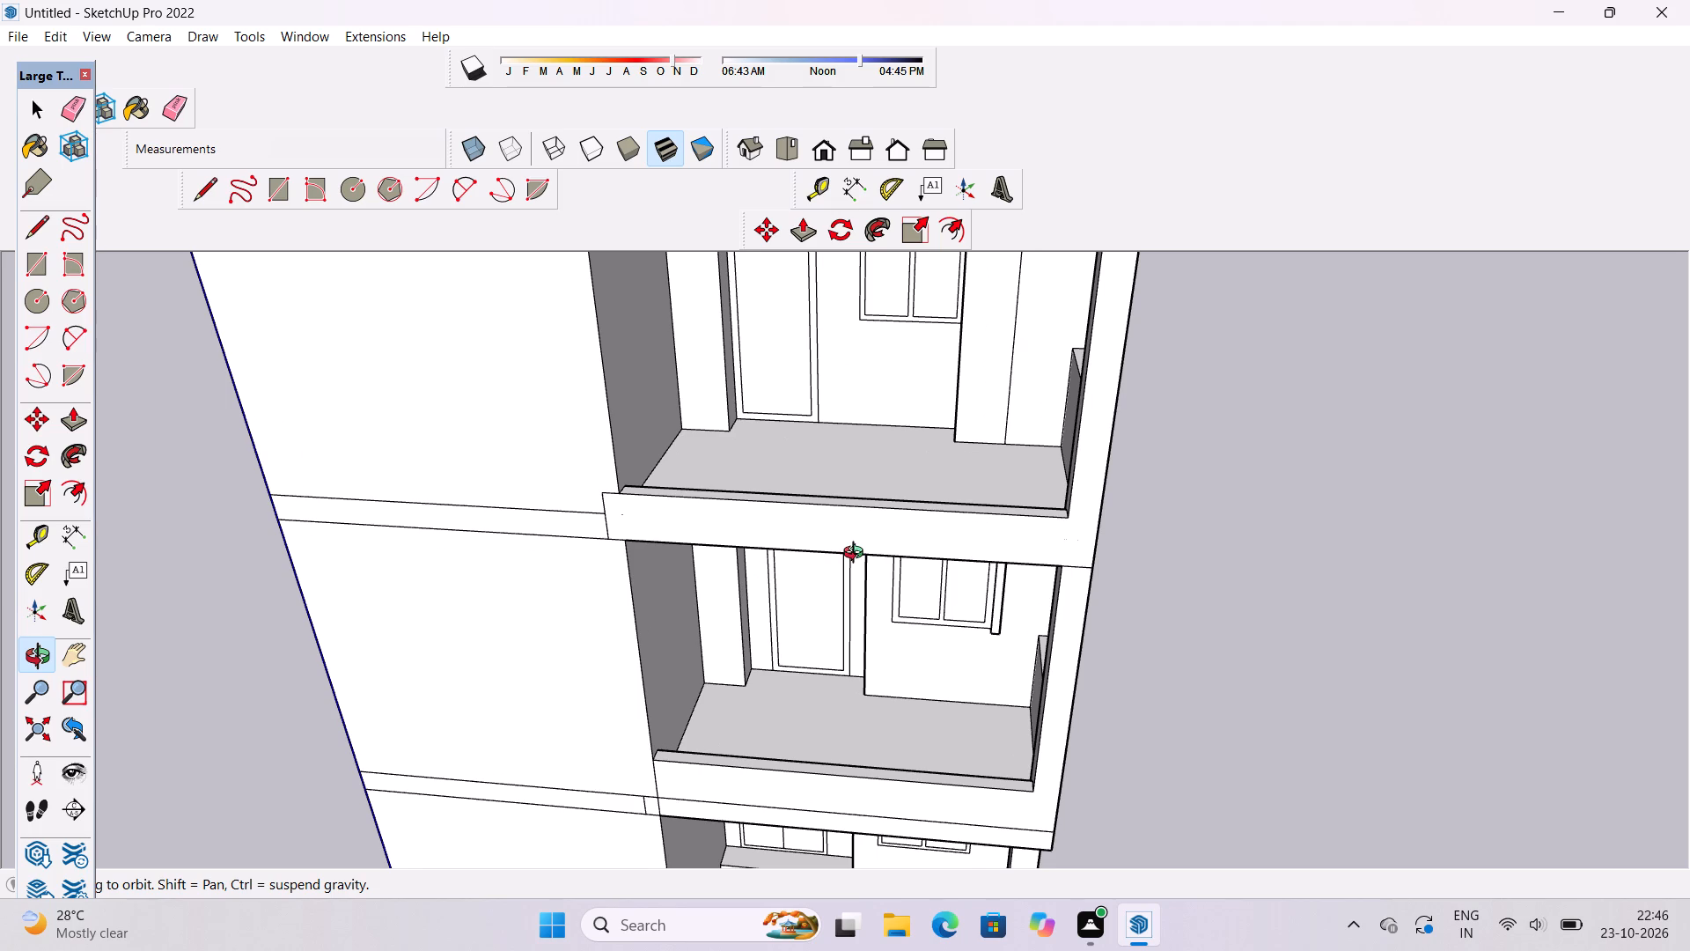
left_click_drag(859, 547, 871, 499, "shift")
scroll(871, 499, "down", 5)
left_click_drag(897, 463, 901, 490, "shift")
scroll(916, 491, "down", 3)
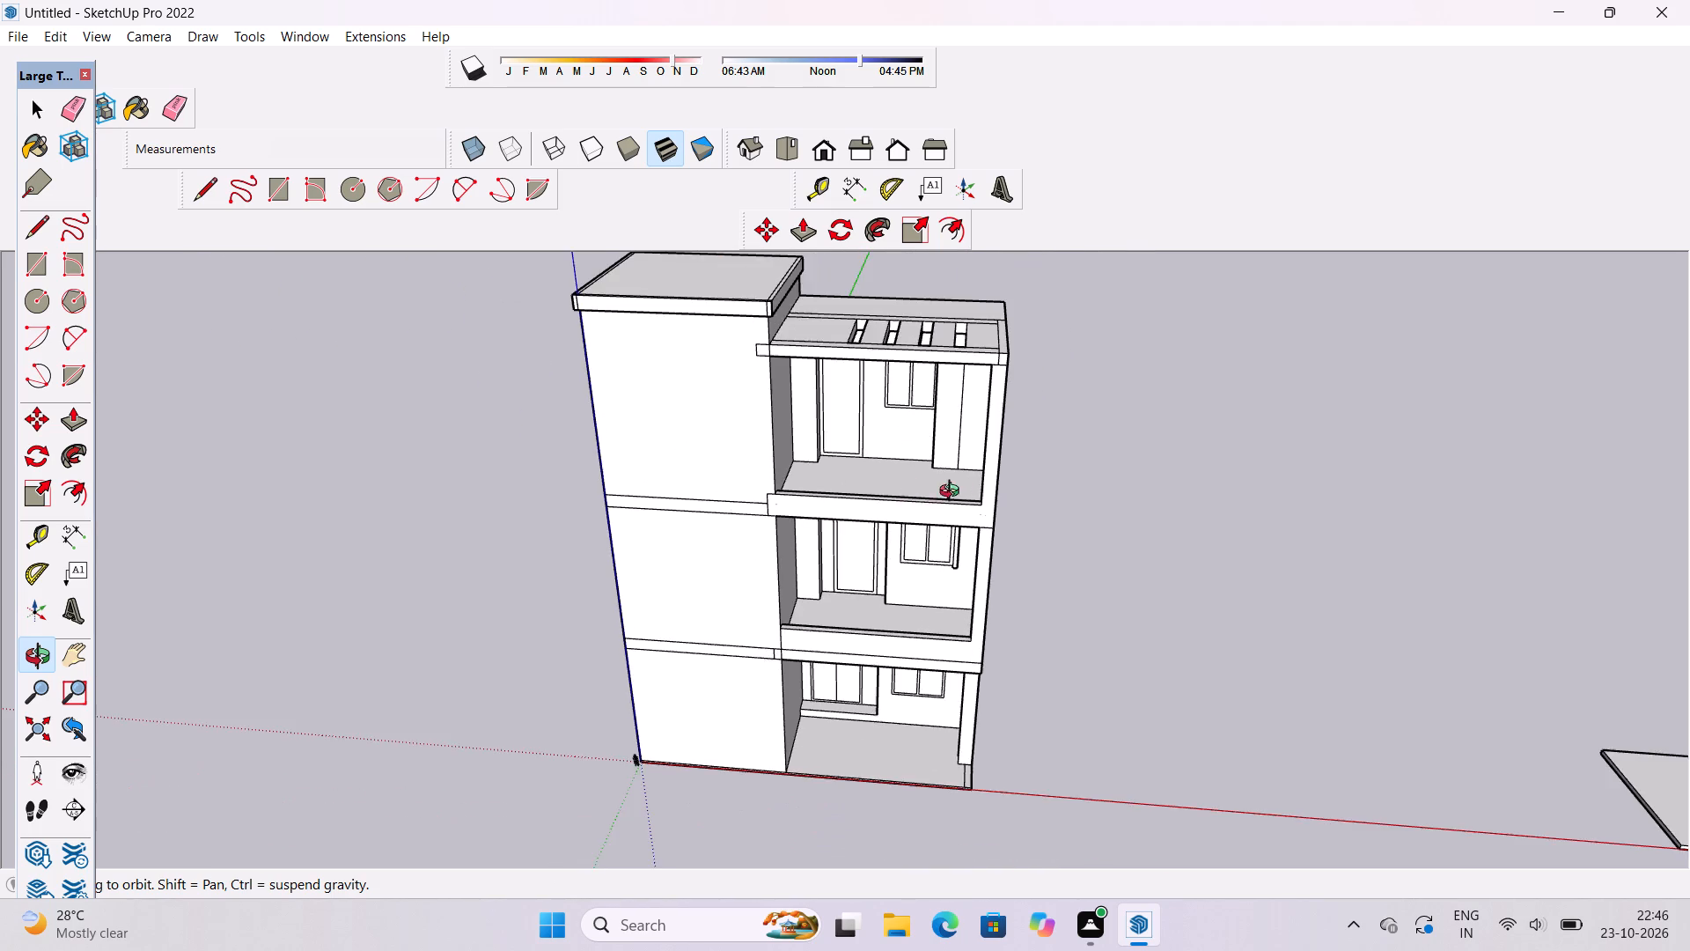
left_click_drag(962, 491, 787, 516)
Erase the seam lines on the front face where the roof-level beam meets the outer corner column.
scroll(981, 425, "up", 2)
left_click_drag(981, 425, 964, 453, "shift")
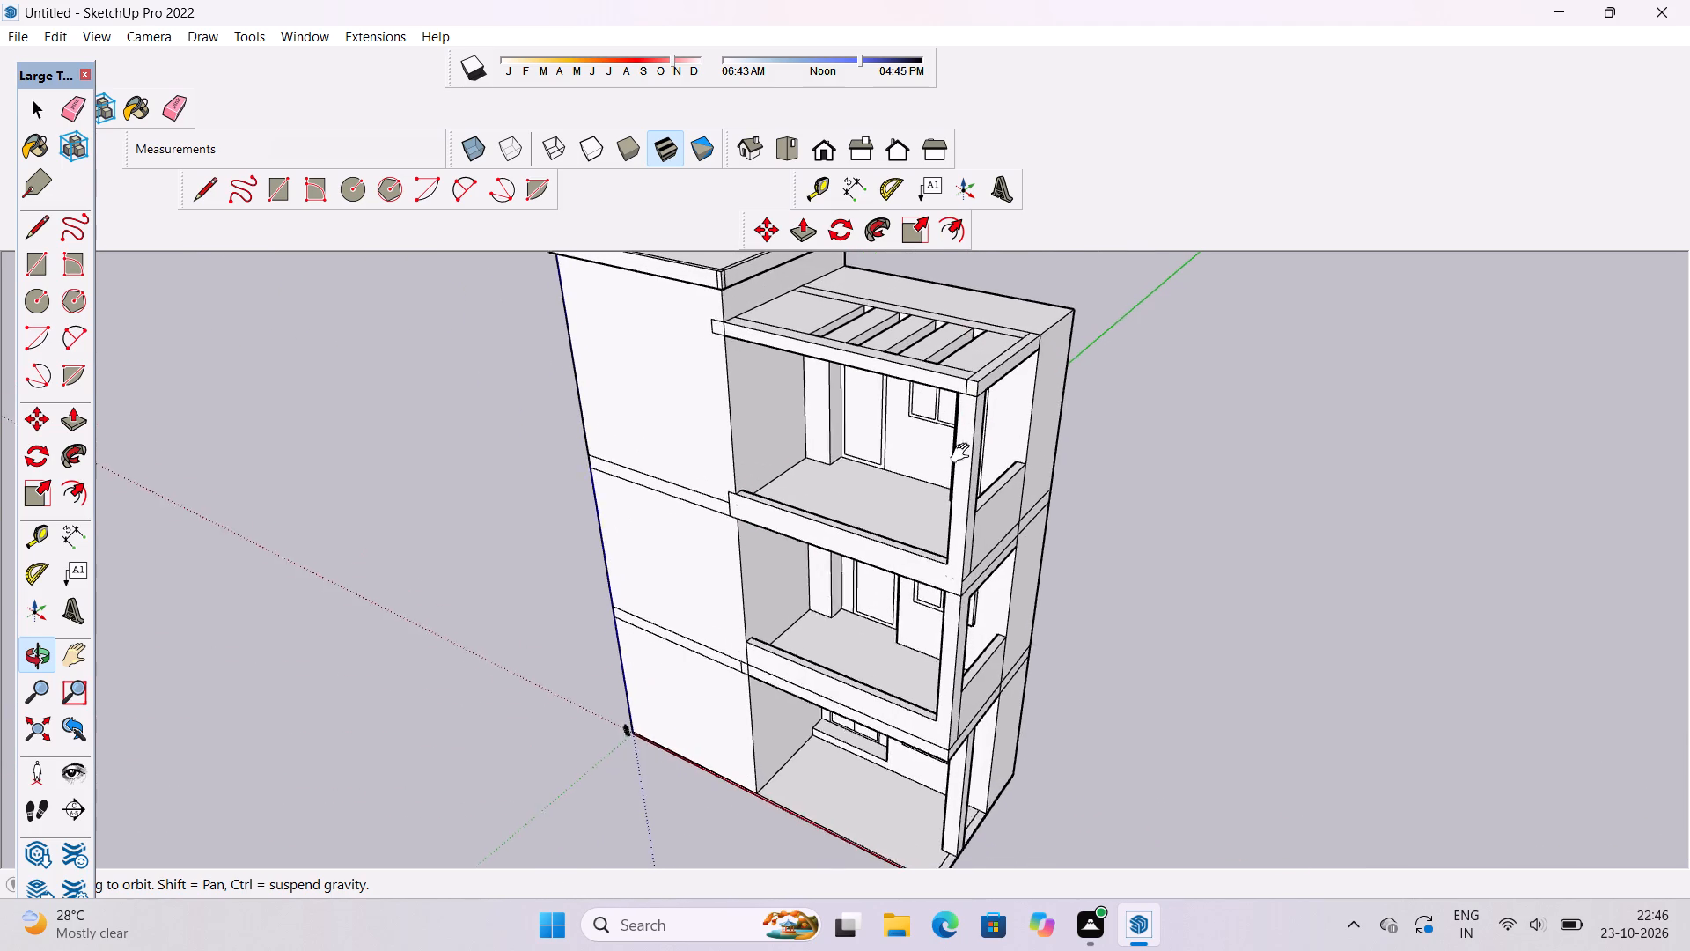
left_click_drag(964, 453, 949, 477, "shift")
left_click_drag(949, 477, 1034, 425)
scroll(972, 411, "up", 6)
left_click_drag(972, 414, 951, 464, "shift")
left_click_drag(951, 464, 1022, 378)
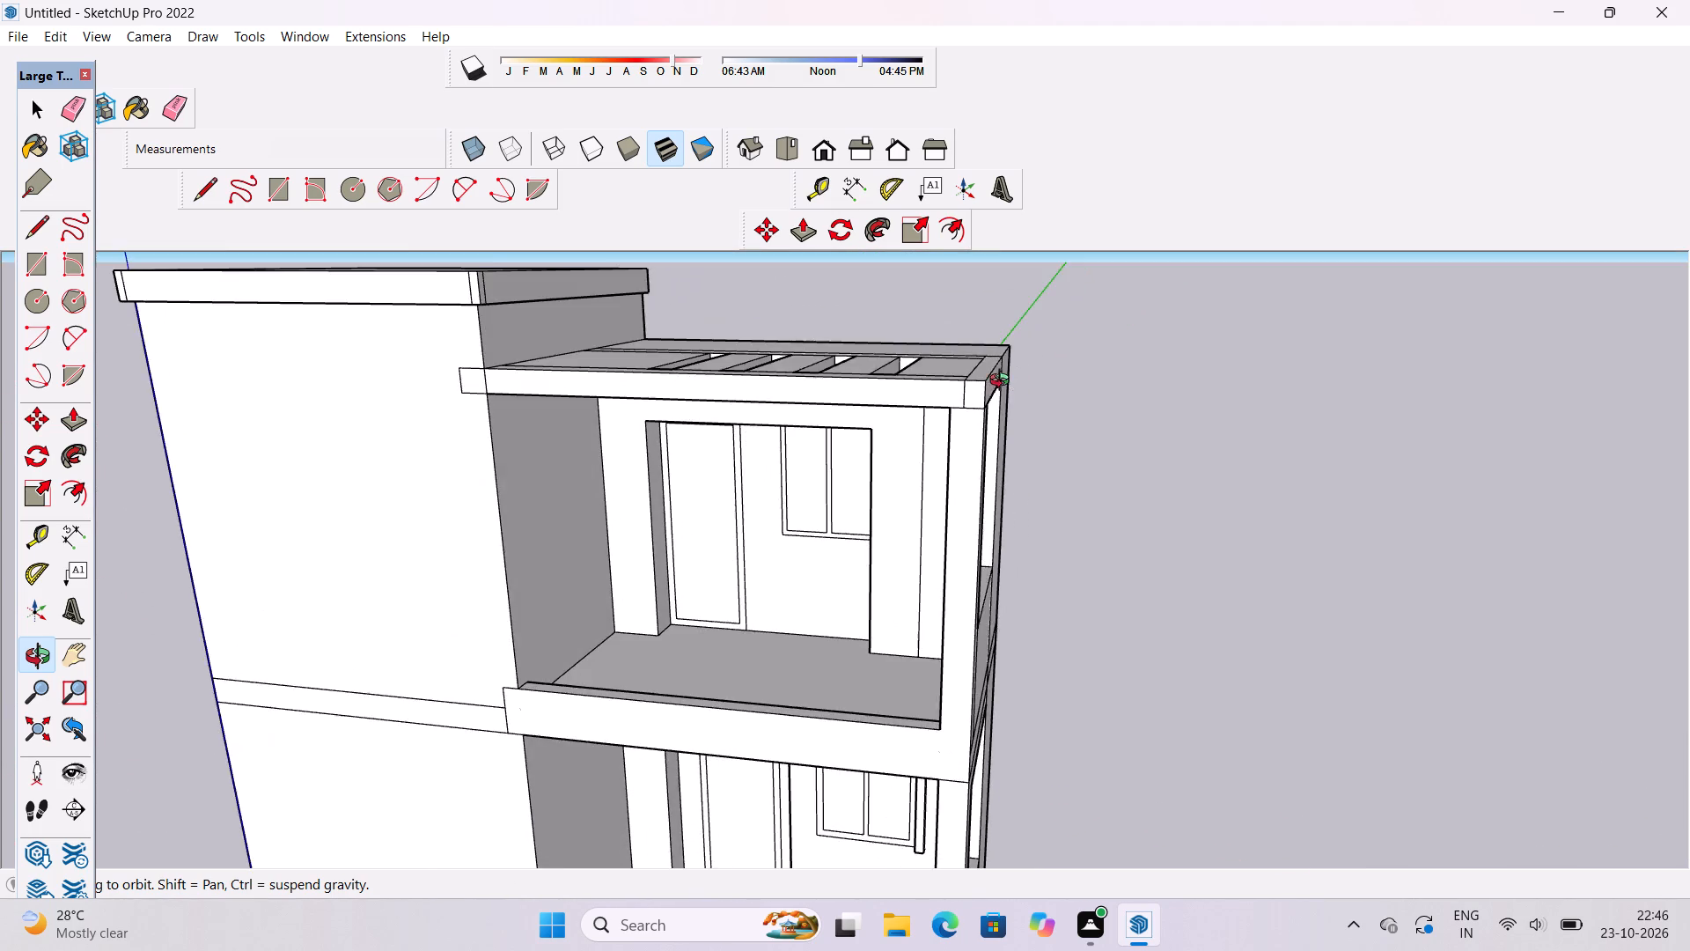
scroll(1003, 382, "up", 3)
left_click_drag(960, 412, 959, 445, "shift")
left_click_drag(954, 446, 968, 449)
key("e")
scroll(963, 420, "up", 4)
left_click_drag(966, 393, 967, 439)
Erase the seam on the side face between the roof-level beam and the outer corner column.
key("o")
left_click_drag(1188, 453, 833, 487)
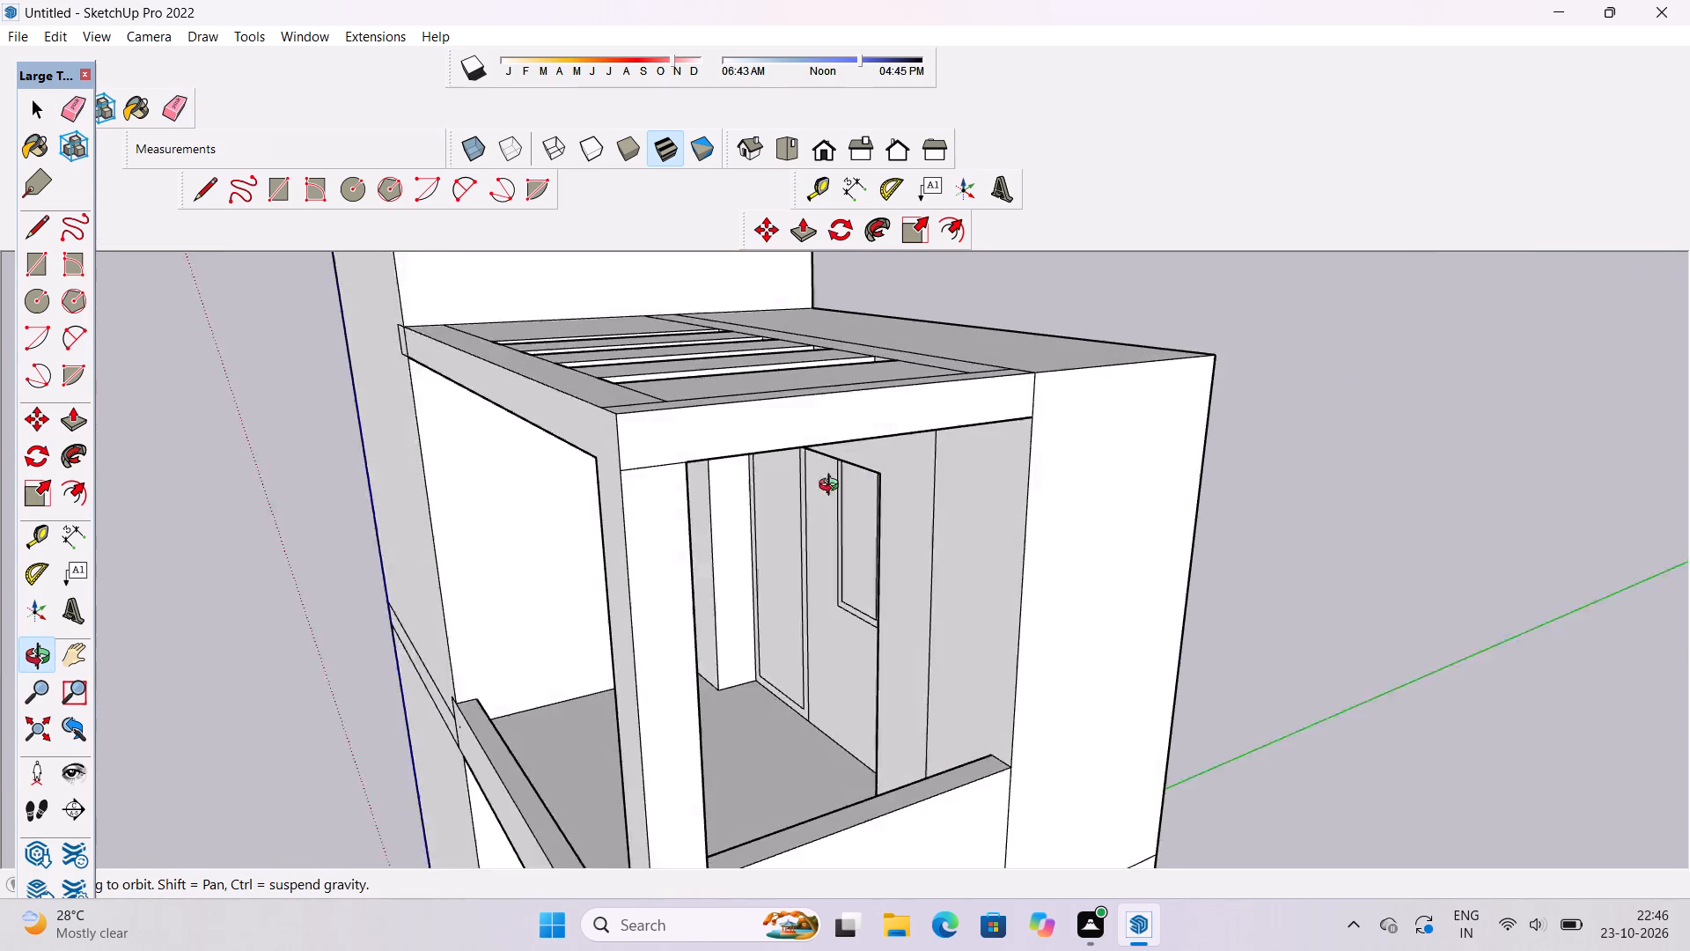
left_click_drag(833, 487, 797, 487)
left_click_drag(725, 485, 888, 494, "shift")
left_click_drag(1003, 484, 879, 498)
key("e")
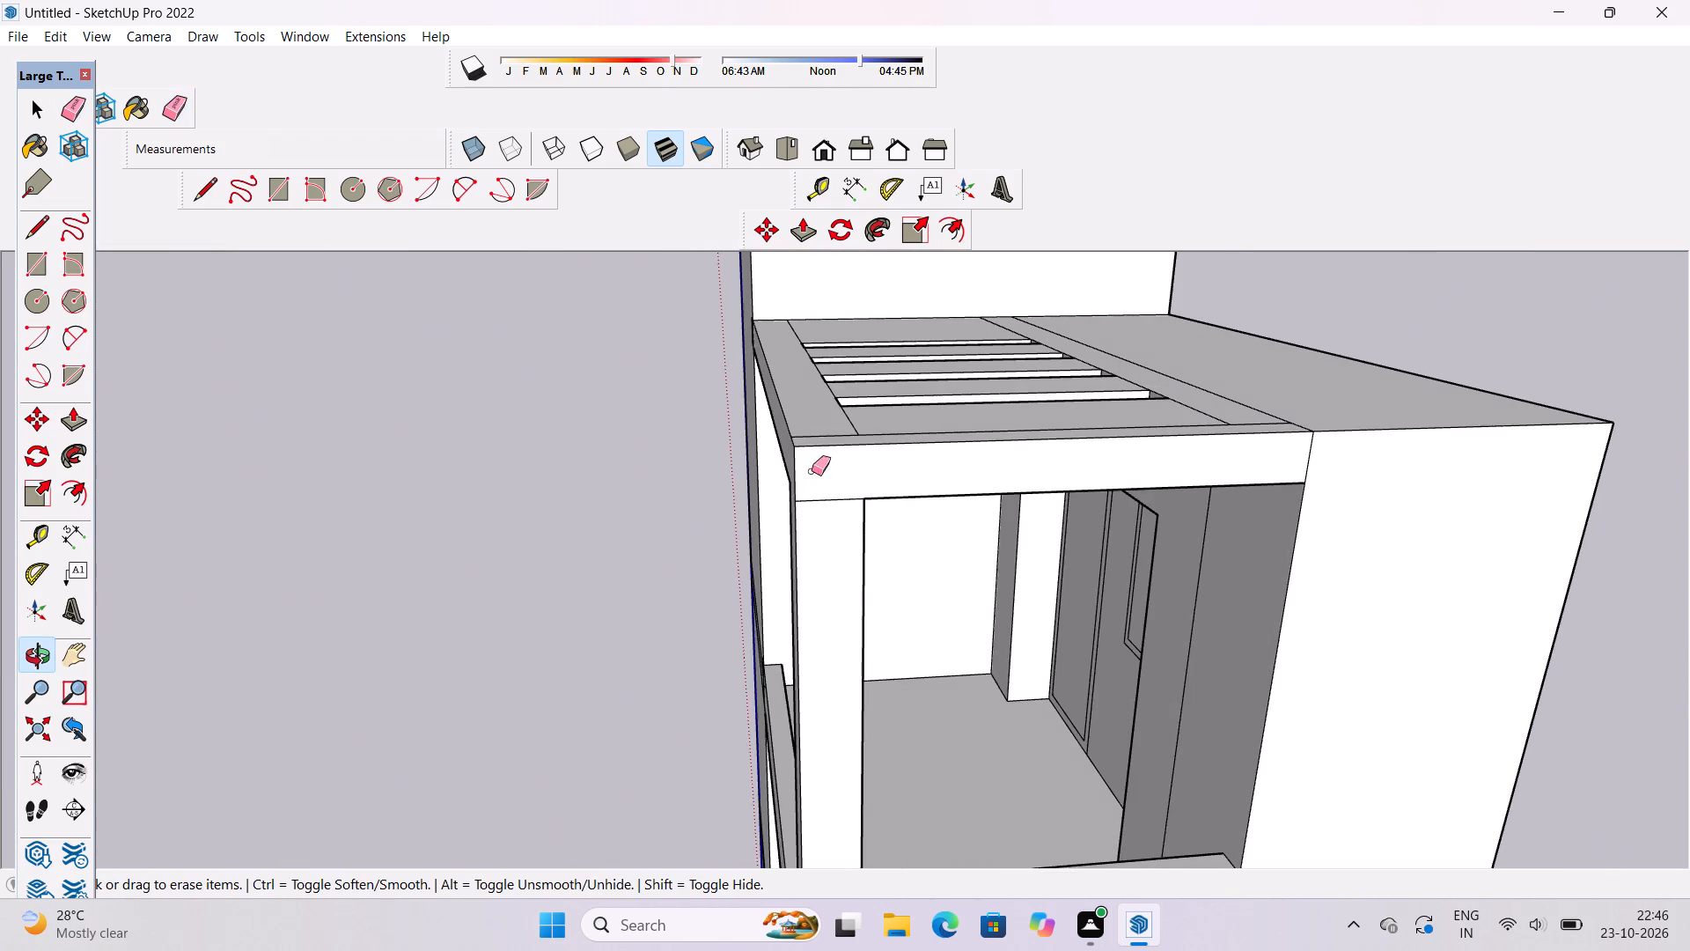
scroll(812, 471, "up", 5)
left_click_drag(850, 463, 854, 523)
Erase the stray line across the corner column's inner face beside the top of the top-storey side parapet.
key("o")
left_click_drag(1208, 512, 989, 427)
left_click_drag(988, 500, 1086, 383, "shift")
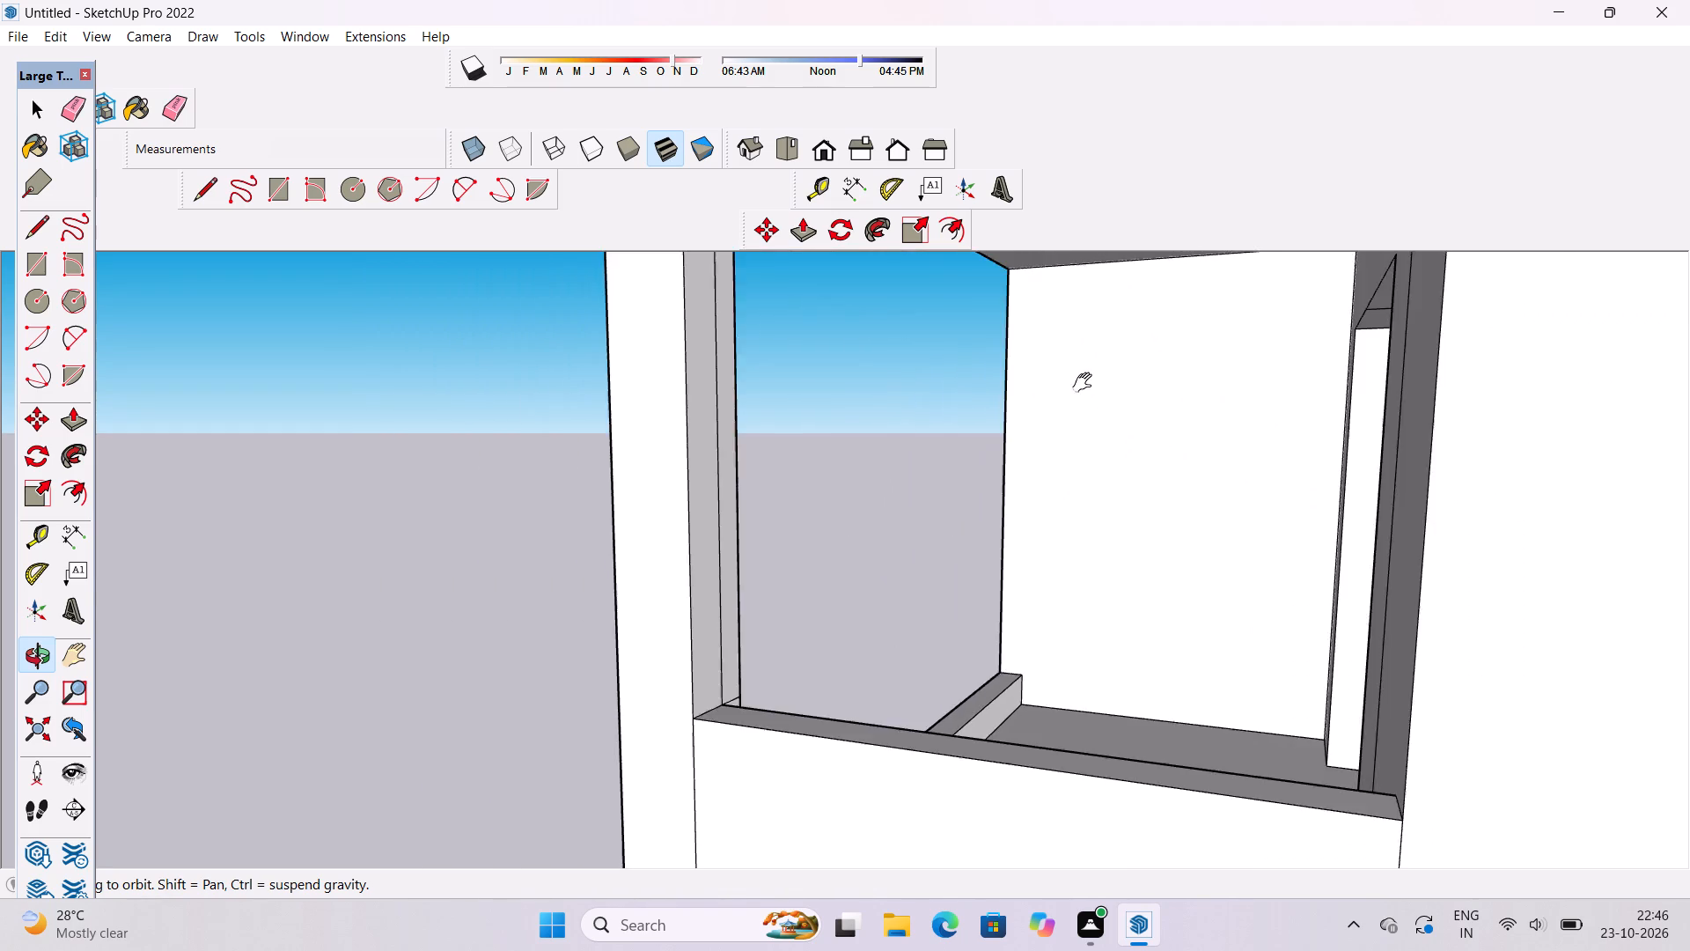
scroll(1086, 383, "down", 6)
left_click_drag(1058, 432, 915, 547)
scroll(830, 584, "up", 4)
left_click_drag(858, 582, 905, 604, "shift")
left_click_drag(923, 609, 825, 623)
scroll(852, 620, "up", 5)
key("e")
scroll(852, 620, "up", 4)
left_click_drag(881, 520, 883, 543)
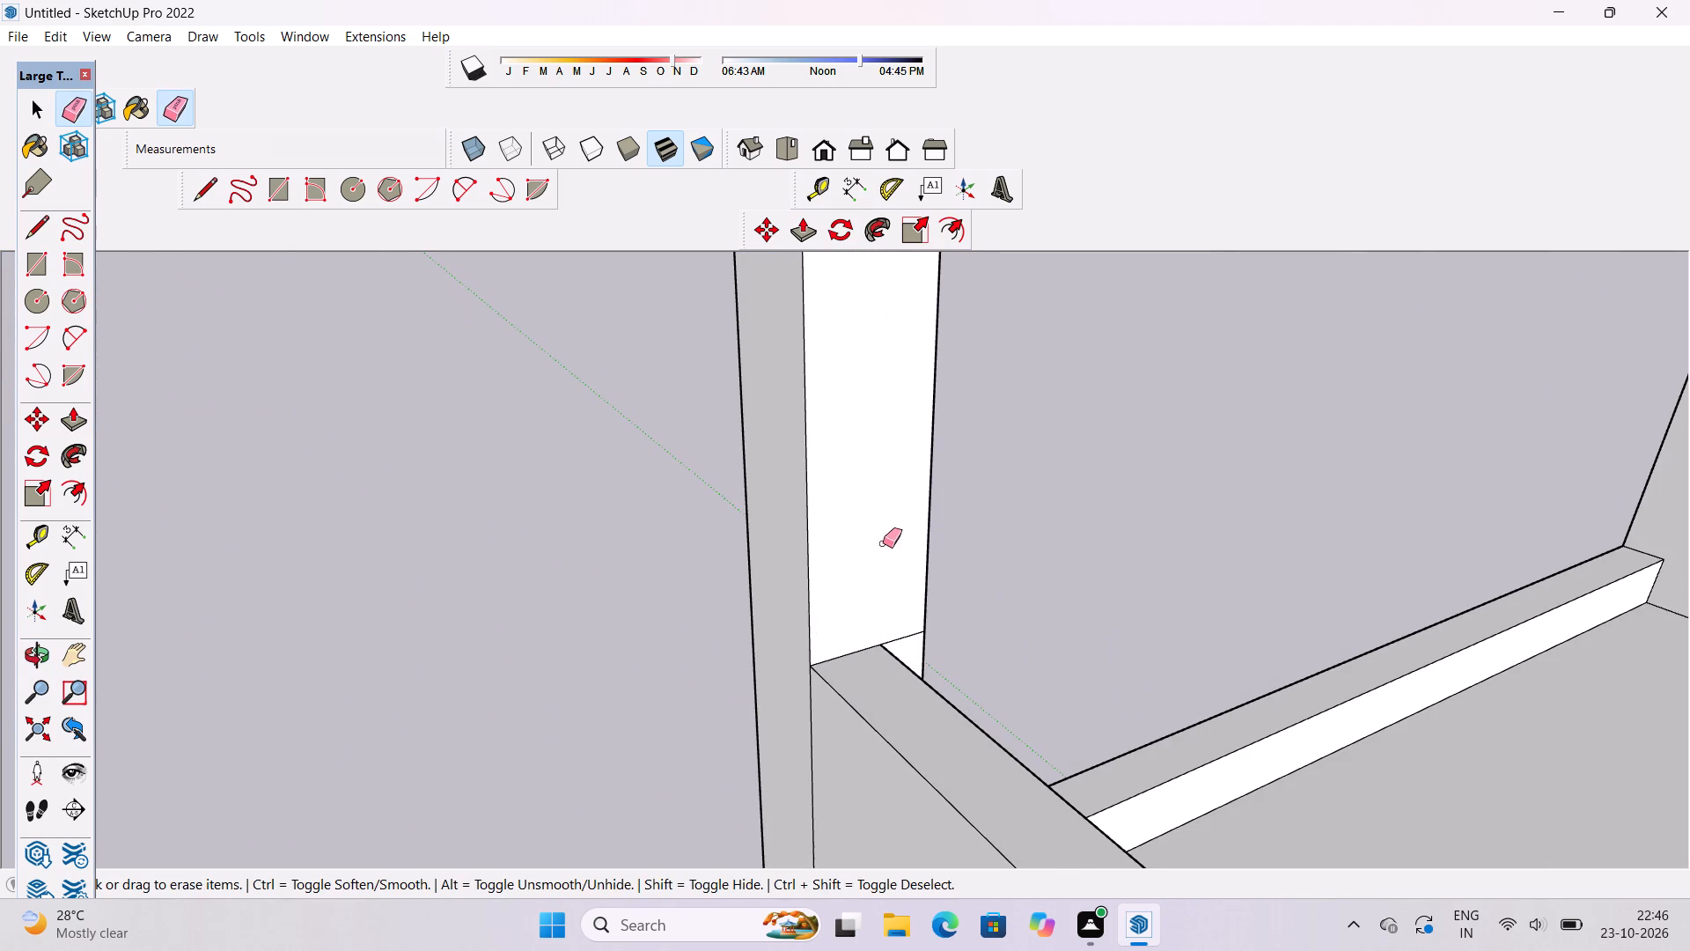
left_click(903, 632)
Examine the corner column, side parapets and front bands of the two upper balconies for remaining seams.
key("o")
scroll(986, 564, "down", 3)
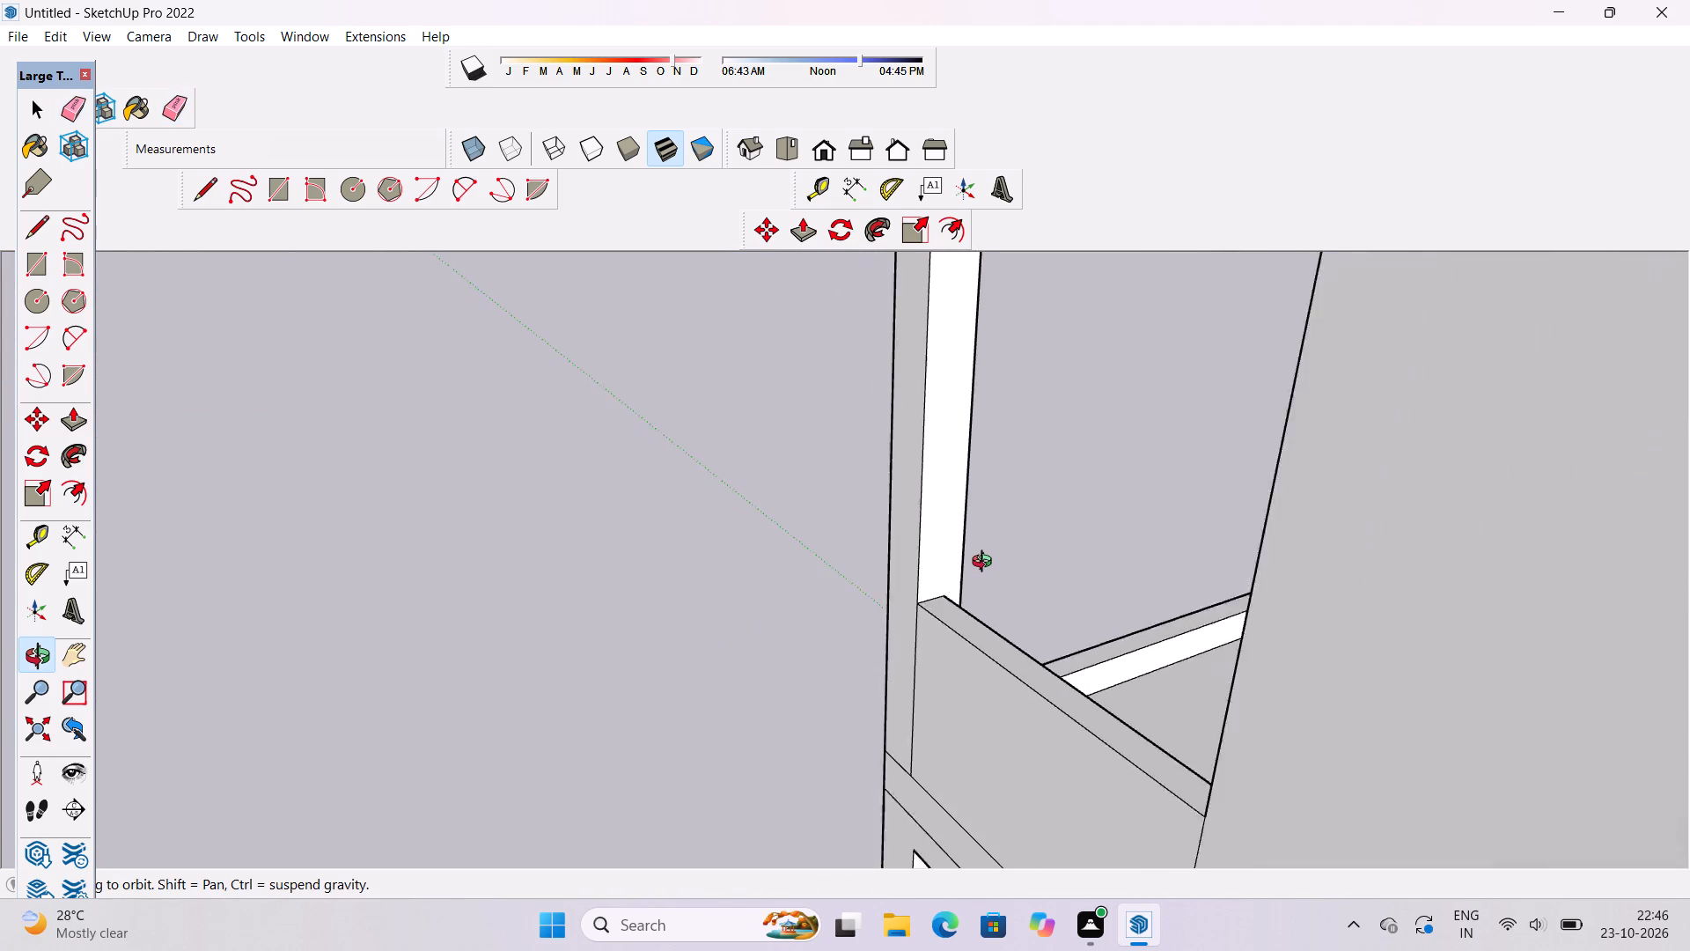
scroll(986, 564, "down", 2)
left_click_drag(887, 581, 1162, 585)
scroll(1175, 570, "down", 4)
left_click_drag(956, 597, 1210, 601)
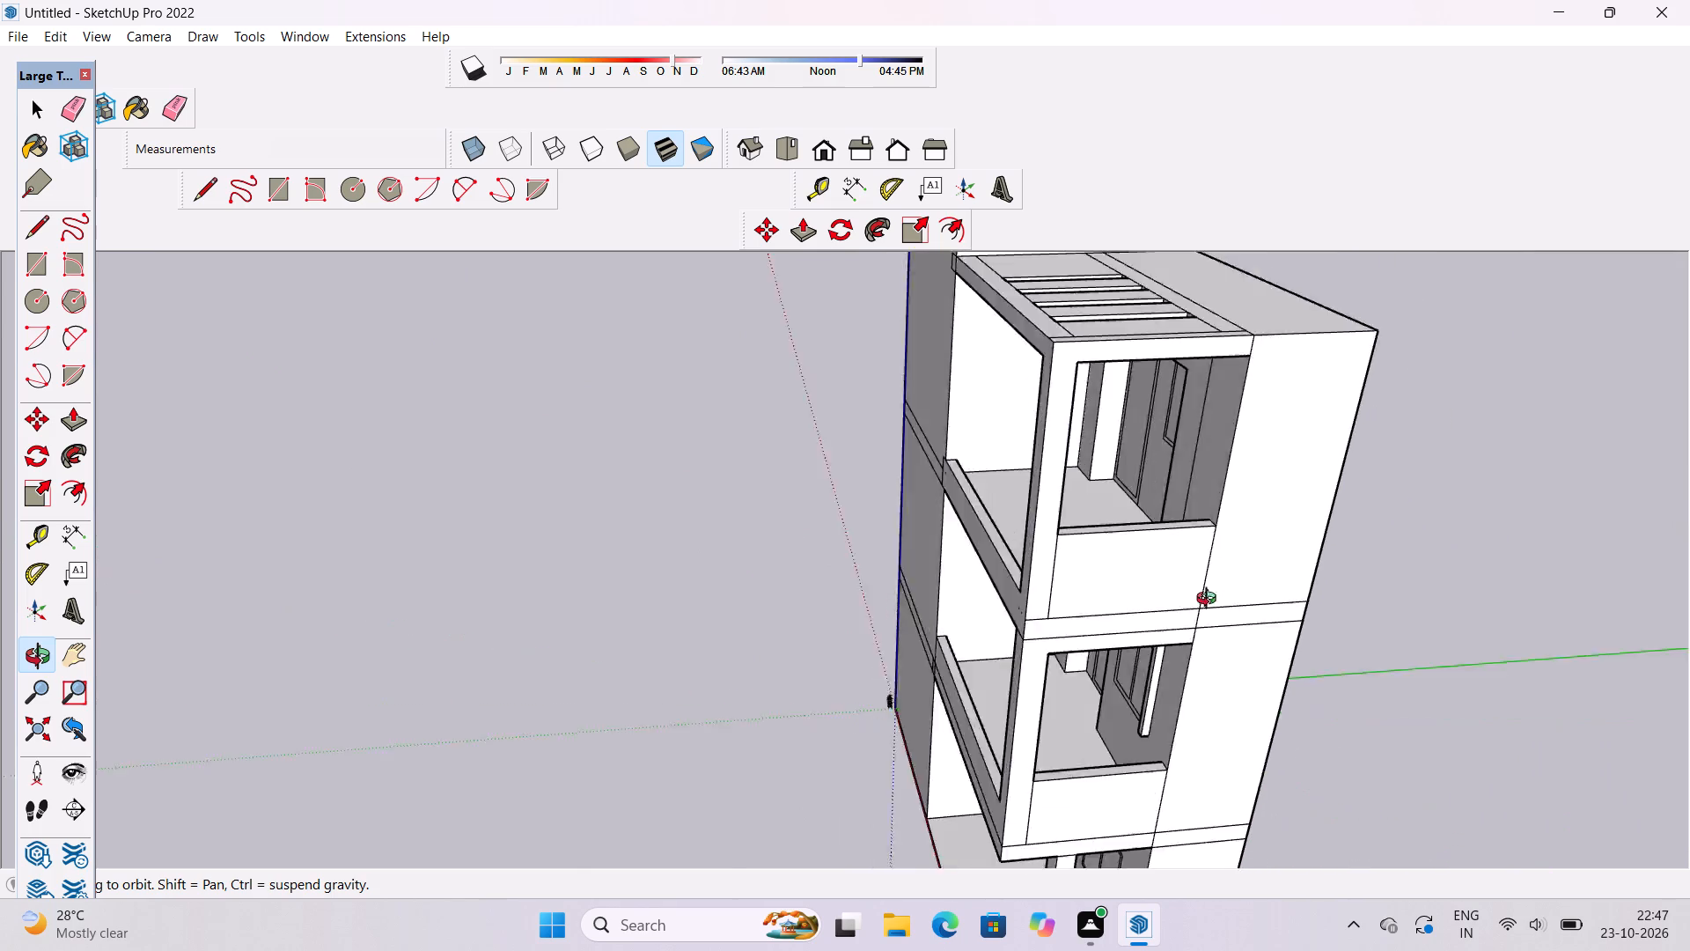
left_click_drag(1210, 601, 1400, 528)
left_click_drag(1092, 566, 1049, 594, "shift")
left_click_drag(872, 623, 1511, 576)
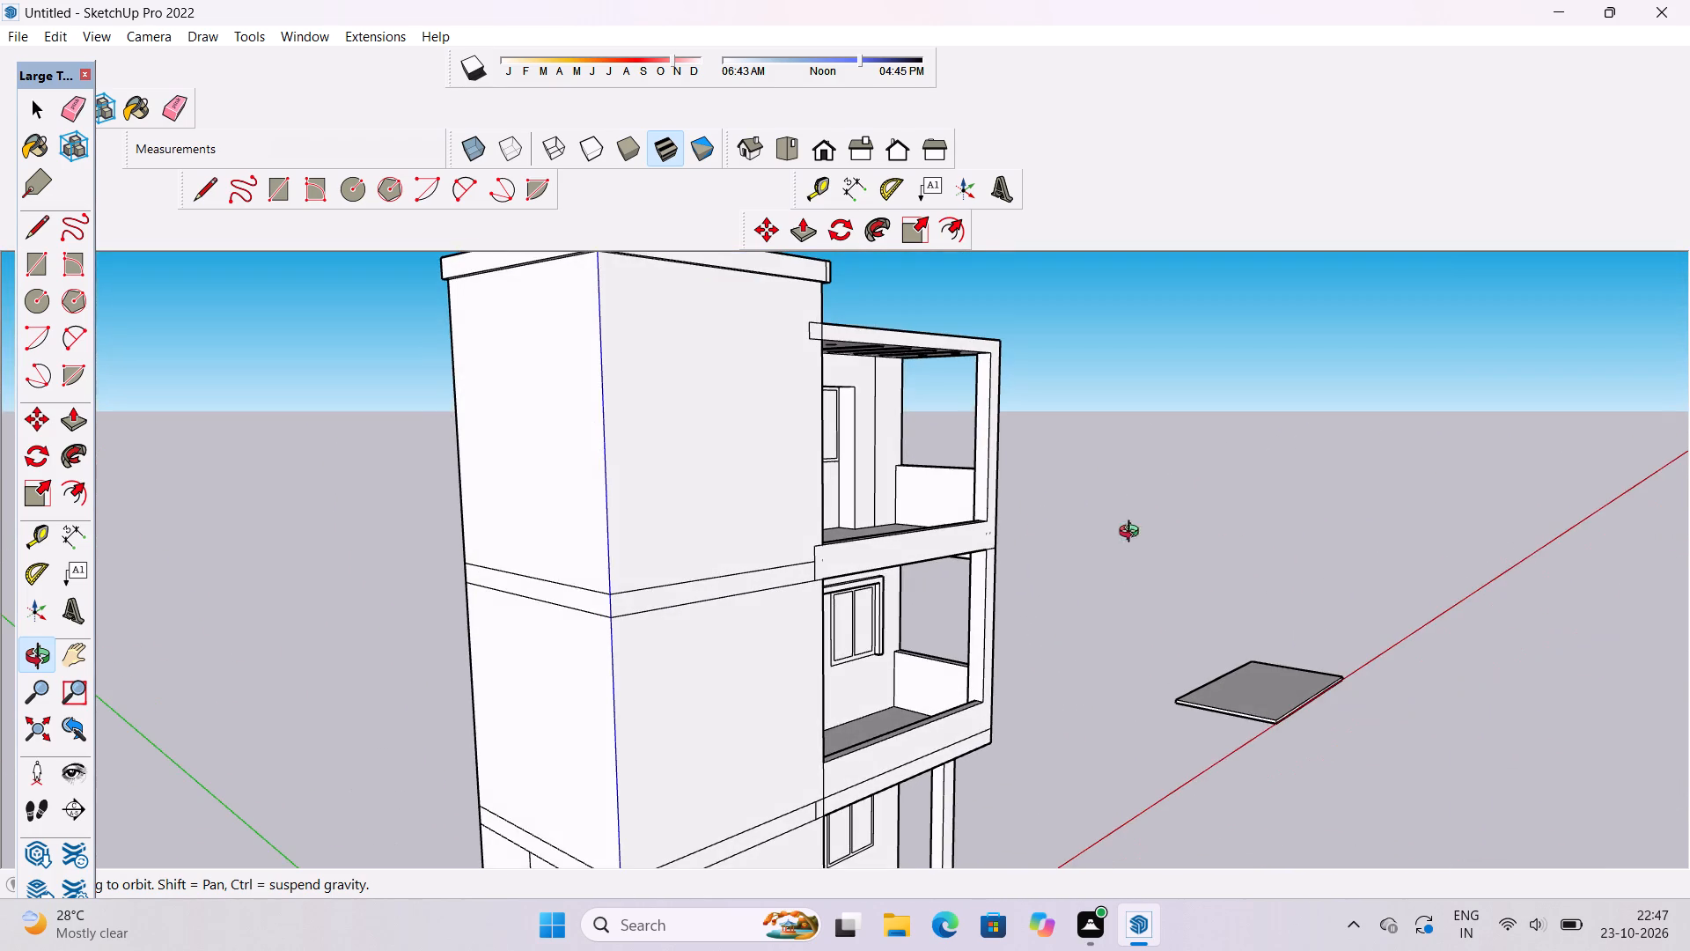
scroll(981, 508, "up", 9)
left_click_drag(981, 506, 797, 702)
left_click_drag(798, 642, 1024, 613, "shift")
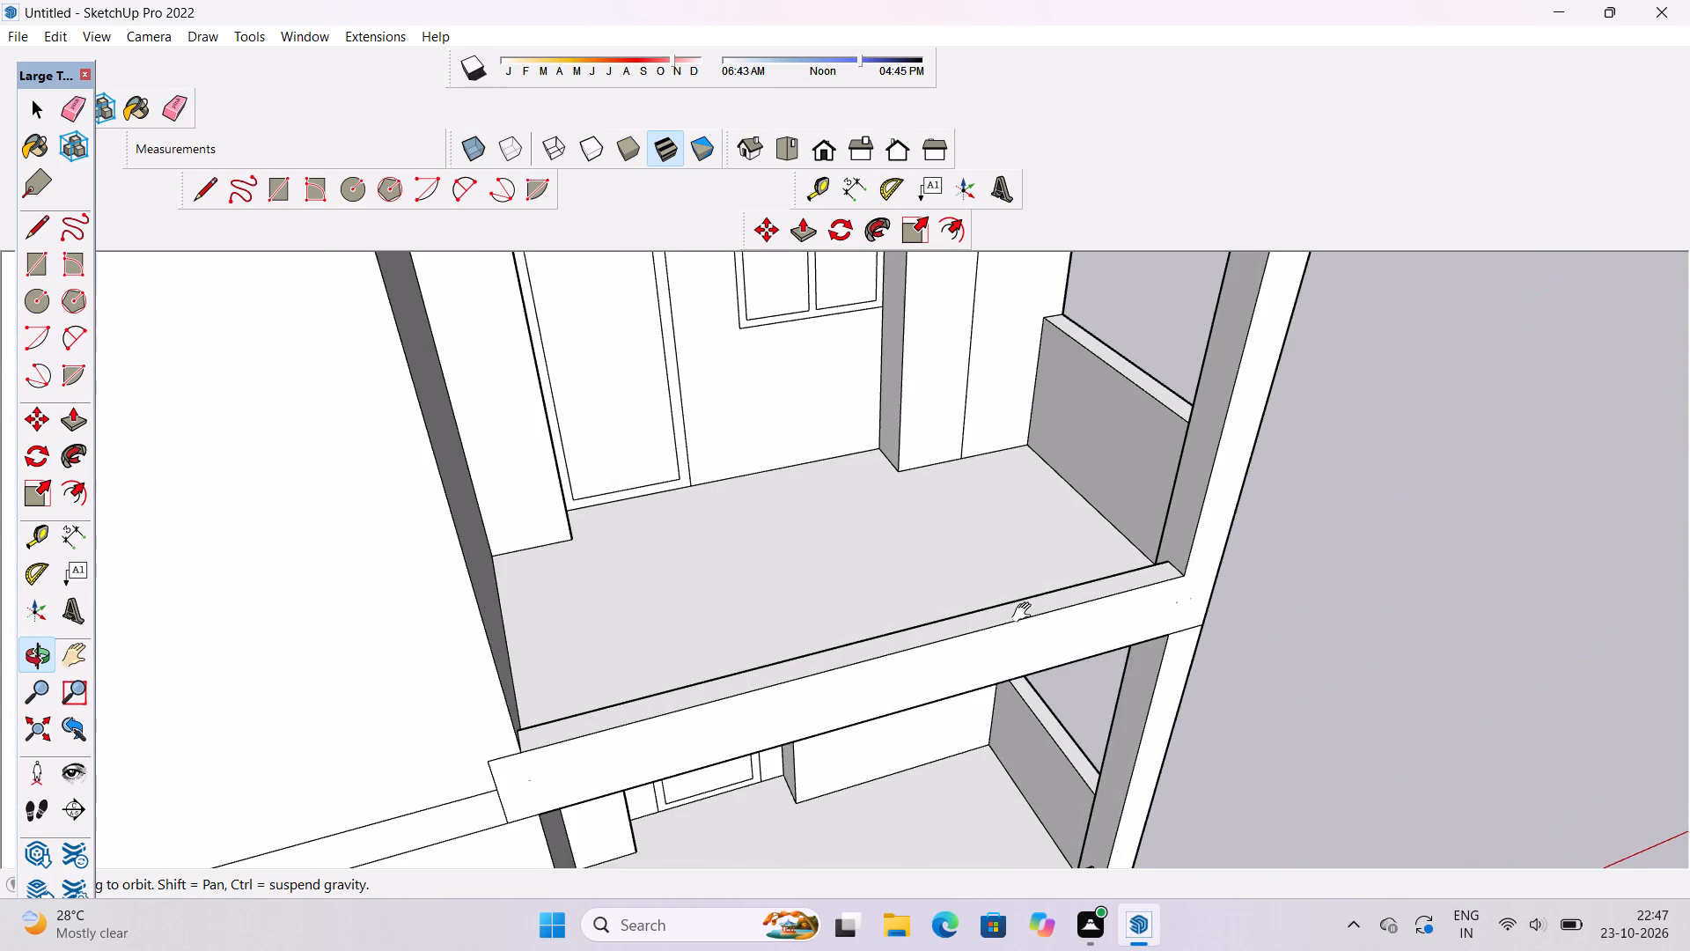
scroll(1026, 603, "down", 4)
left_click_drag(1038, 615, 936, 548)
left_click_drag(863, 623, 890, 553, "shift")
left_click_drag(1025, 569, 1017, 578)
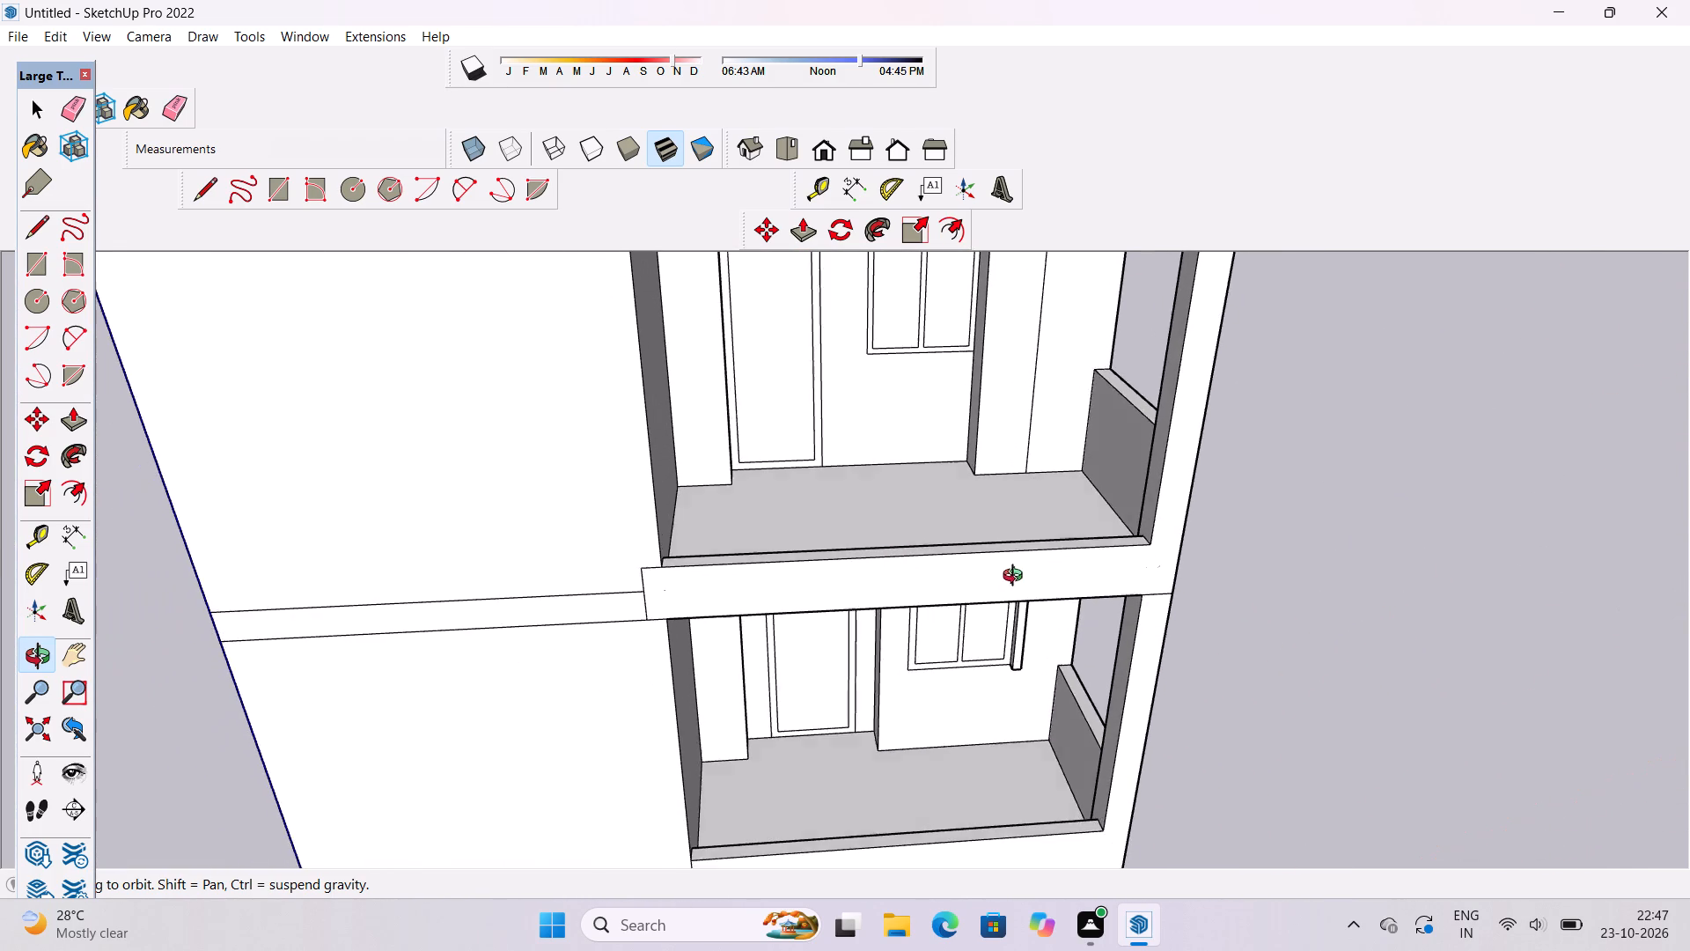
left_click_drag(1017, 578, 718, 584)
left_click_drag(728, 583, 903, 595, "shift")
left_click_drag(913, 602, 760, 565)
scroll(766, 557, "down", 5)
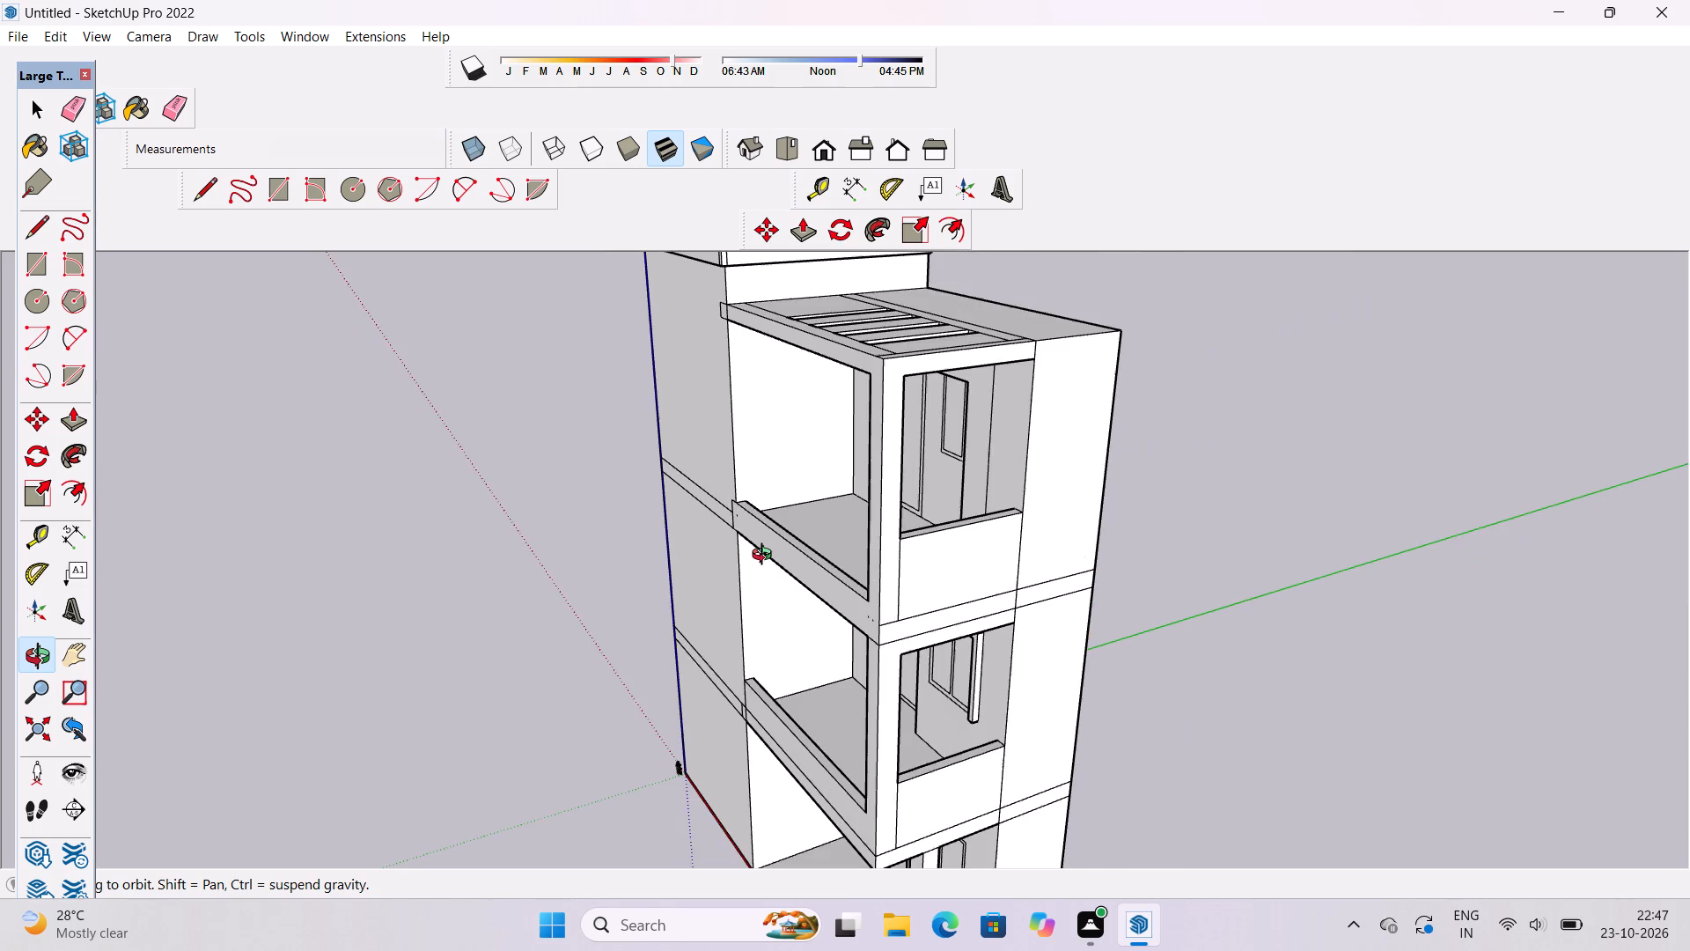
left_click_drag(770, 557, 869, 572, "shift")
Erase the seam where the roof-level front beam overlaps the side wall at its inner end.
scroll(841, 318, "up", 10)
left_click_drag(817, 335, 817, 411, "shift")
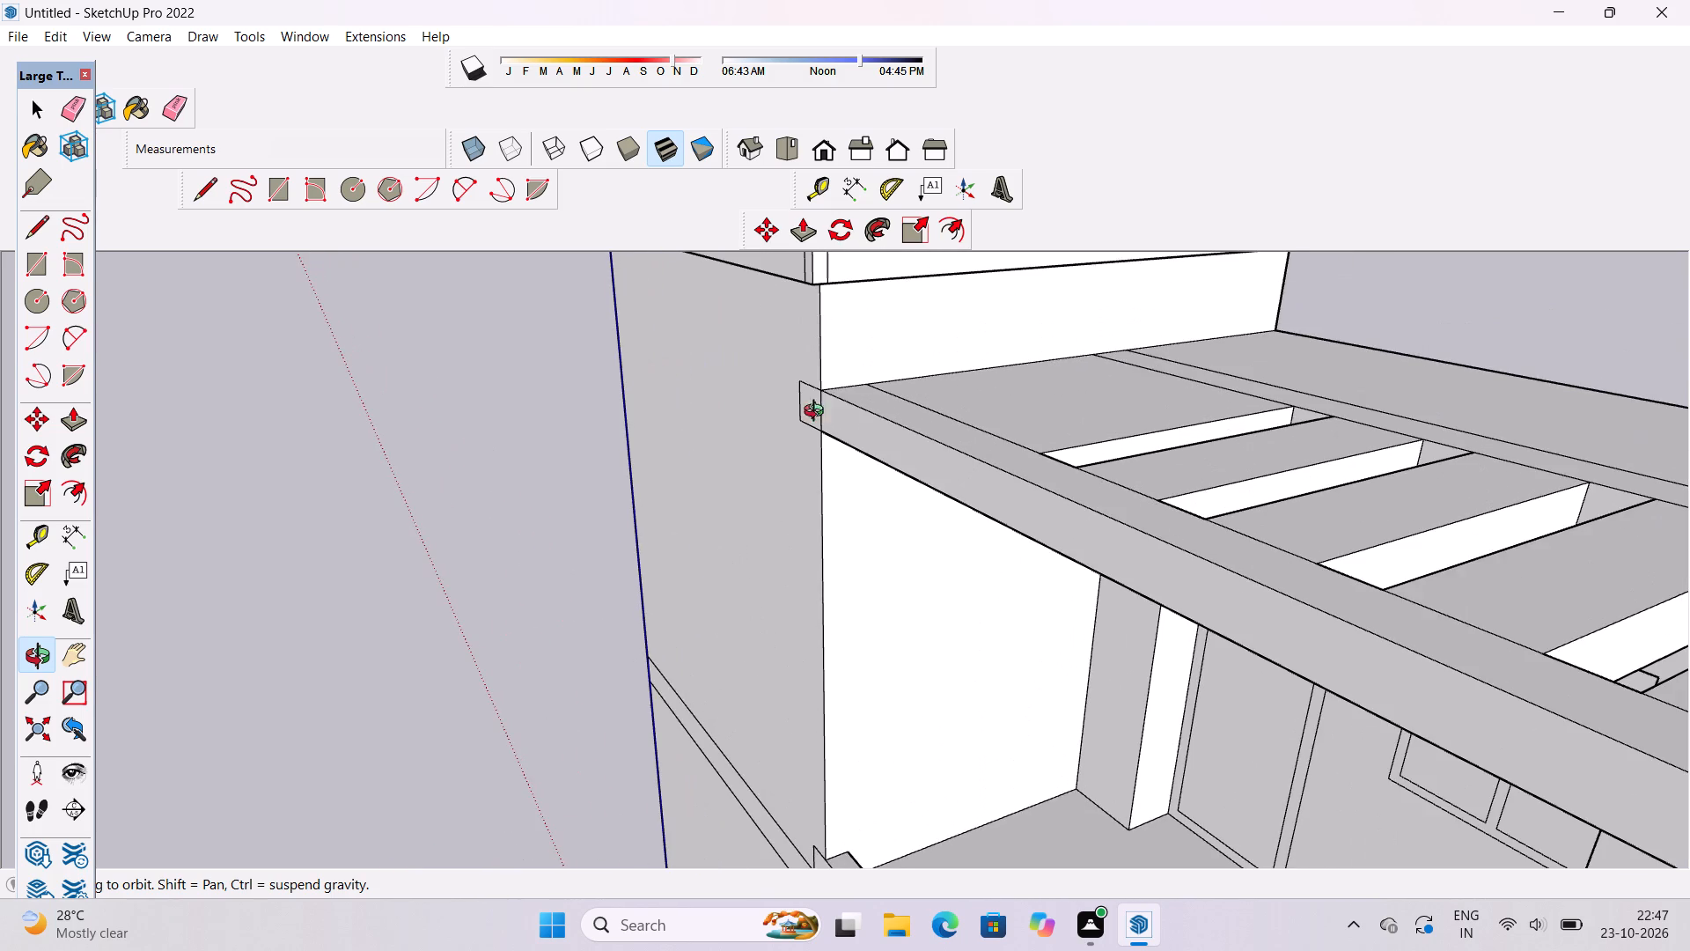
left_click(841, 403)
scroll(845, 390, "up", 6)
key("e")
left_click_drag(820, 437, 796, 417)
scroll(854, 409, "down", 3)
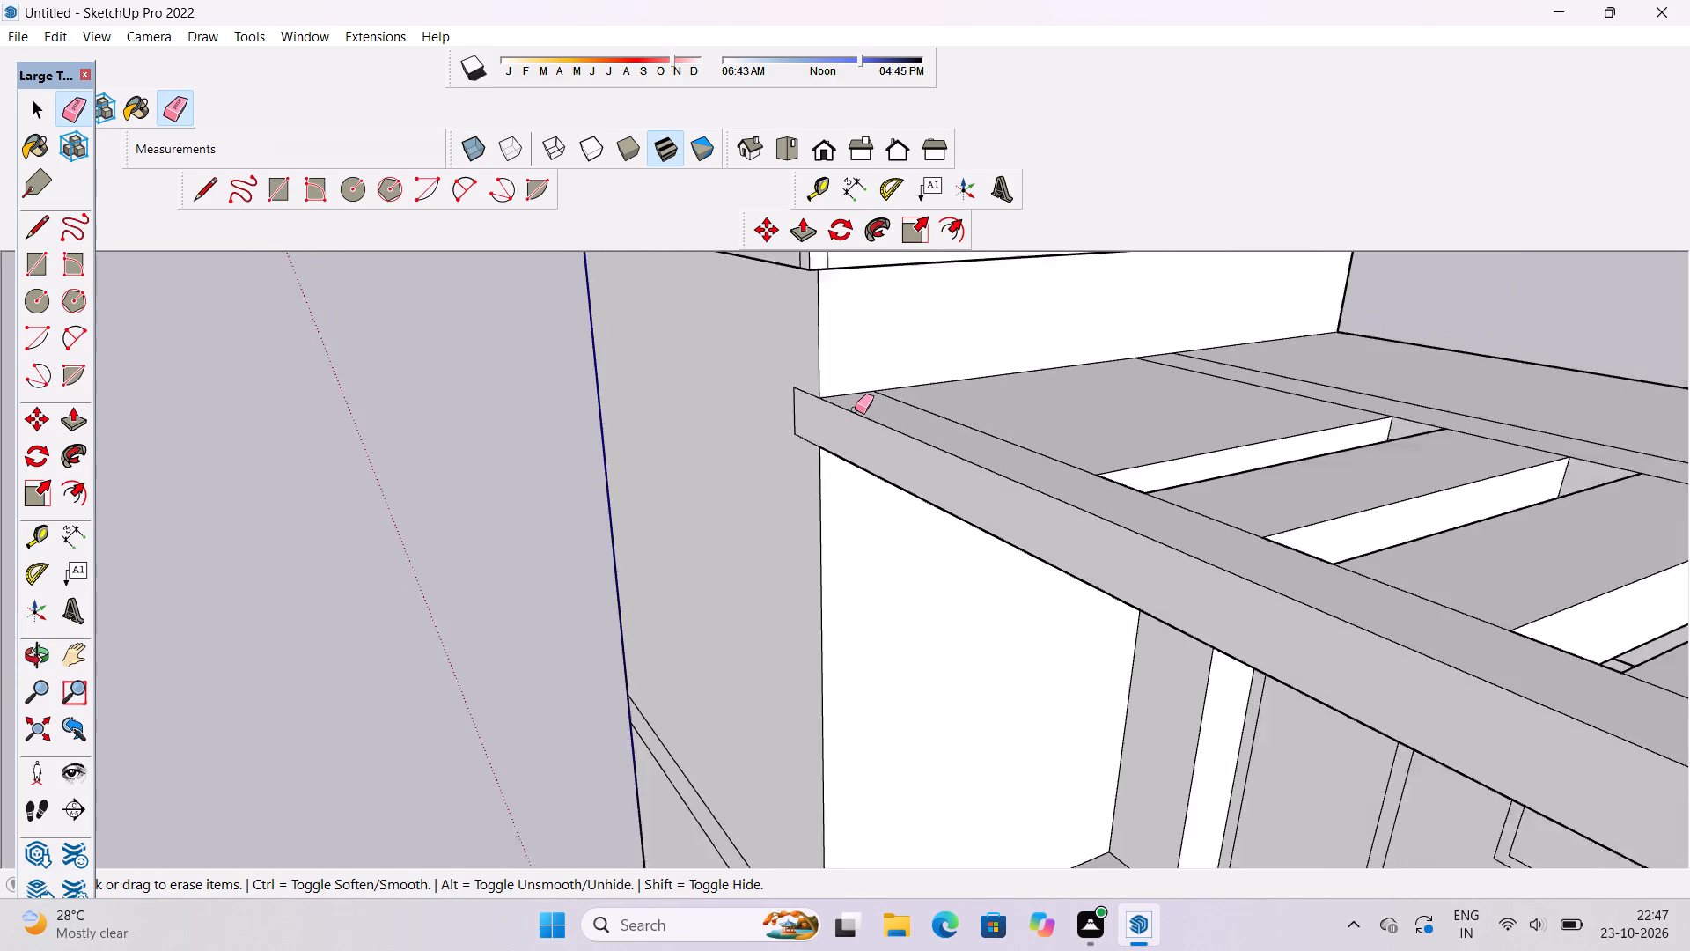
scroll(855, 409, "down", 14)
key("o")
left_click_drag(967, 525, 970, 464)
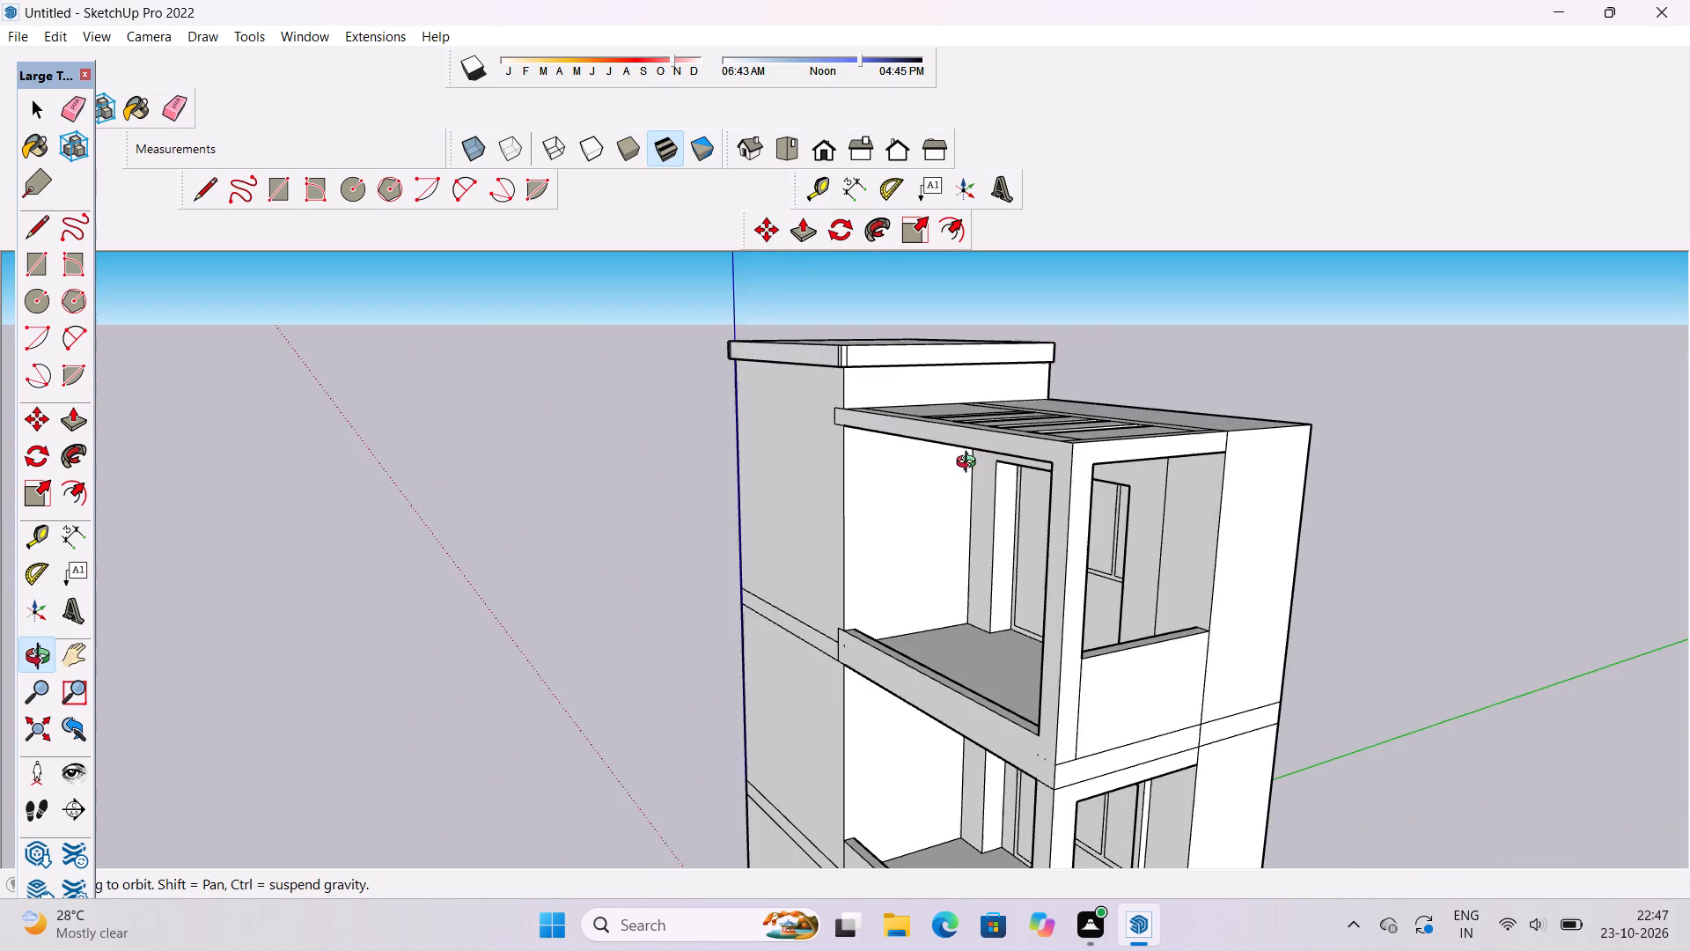
Erase the tiny stray edges on the front frame's face near the outer corner, just above the top-storey band's lower edge.
scroll(969, 473, "down", 6)
left_click_drag(910, 509, 886, 407, "shift")
left_click_drag(886, 407, 868, 440)
scroll(943, 433, "up", 4)
left_click_drag(1004, 435, 890, 402, "shift")
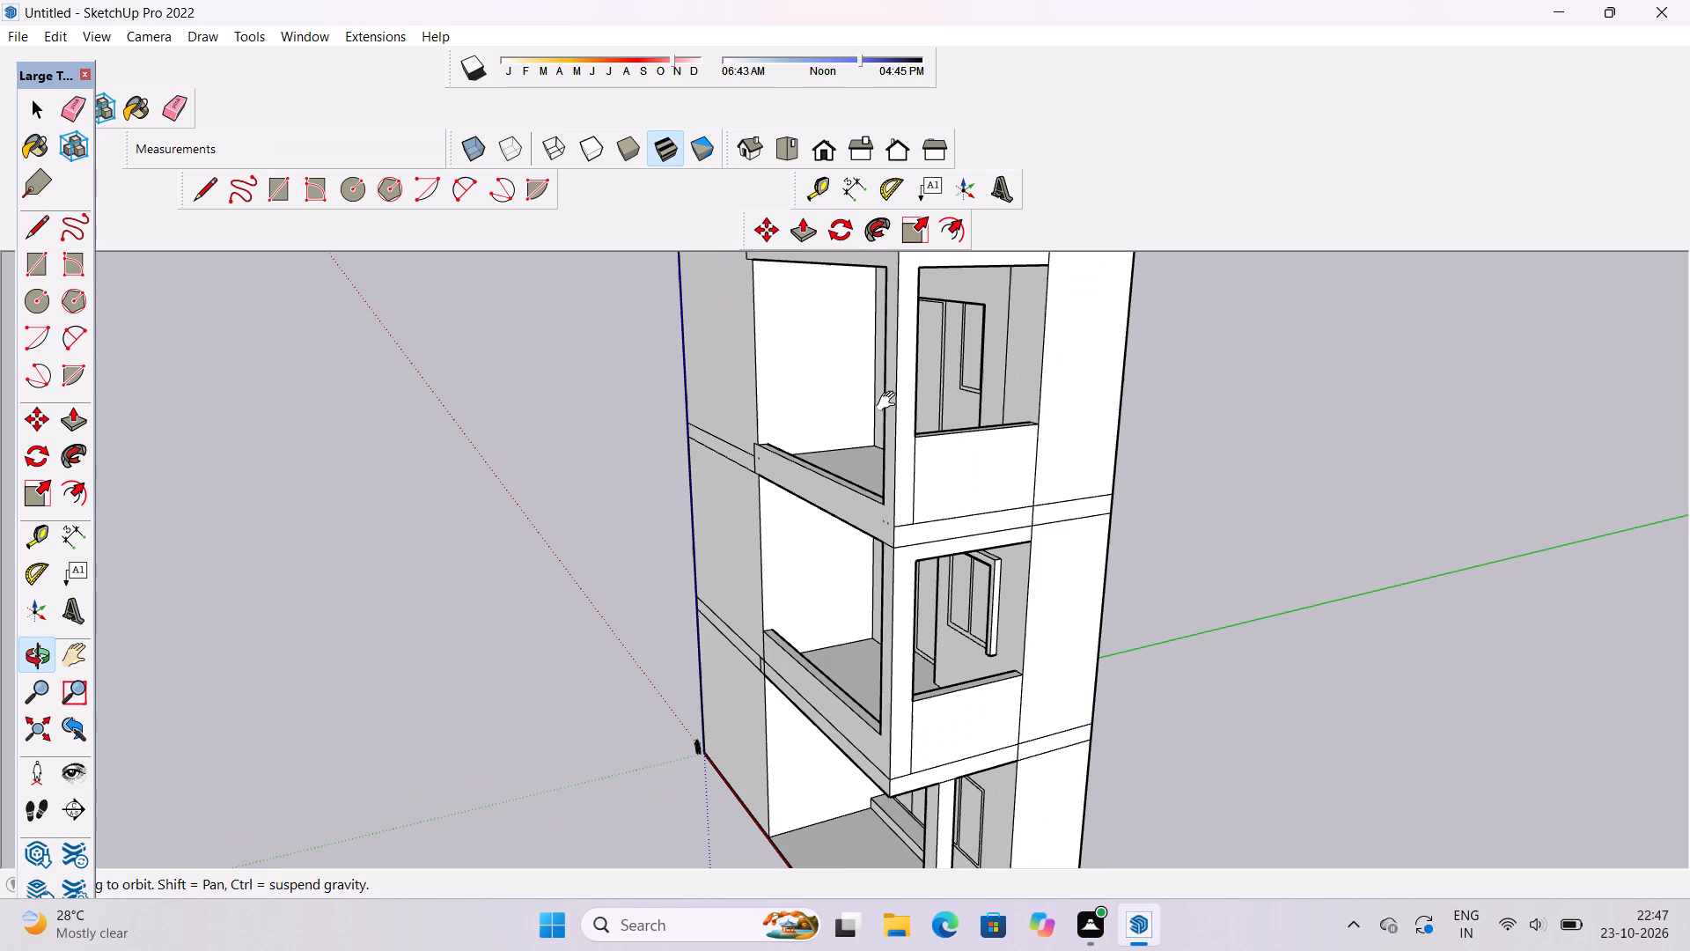
key("e")
scroll(893, 551, "up", 10)
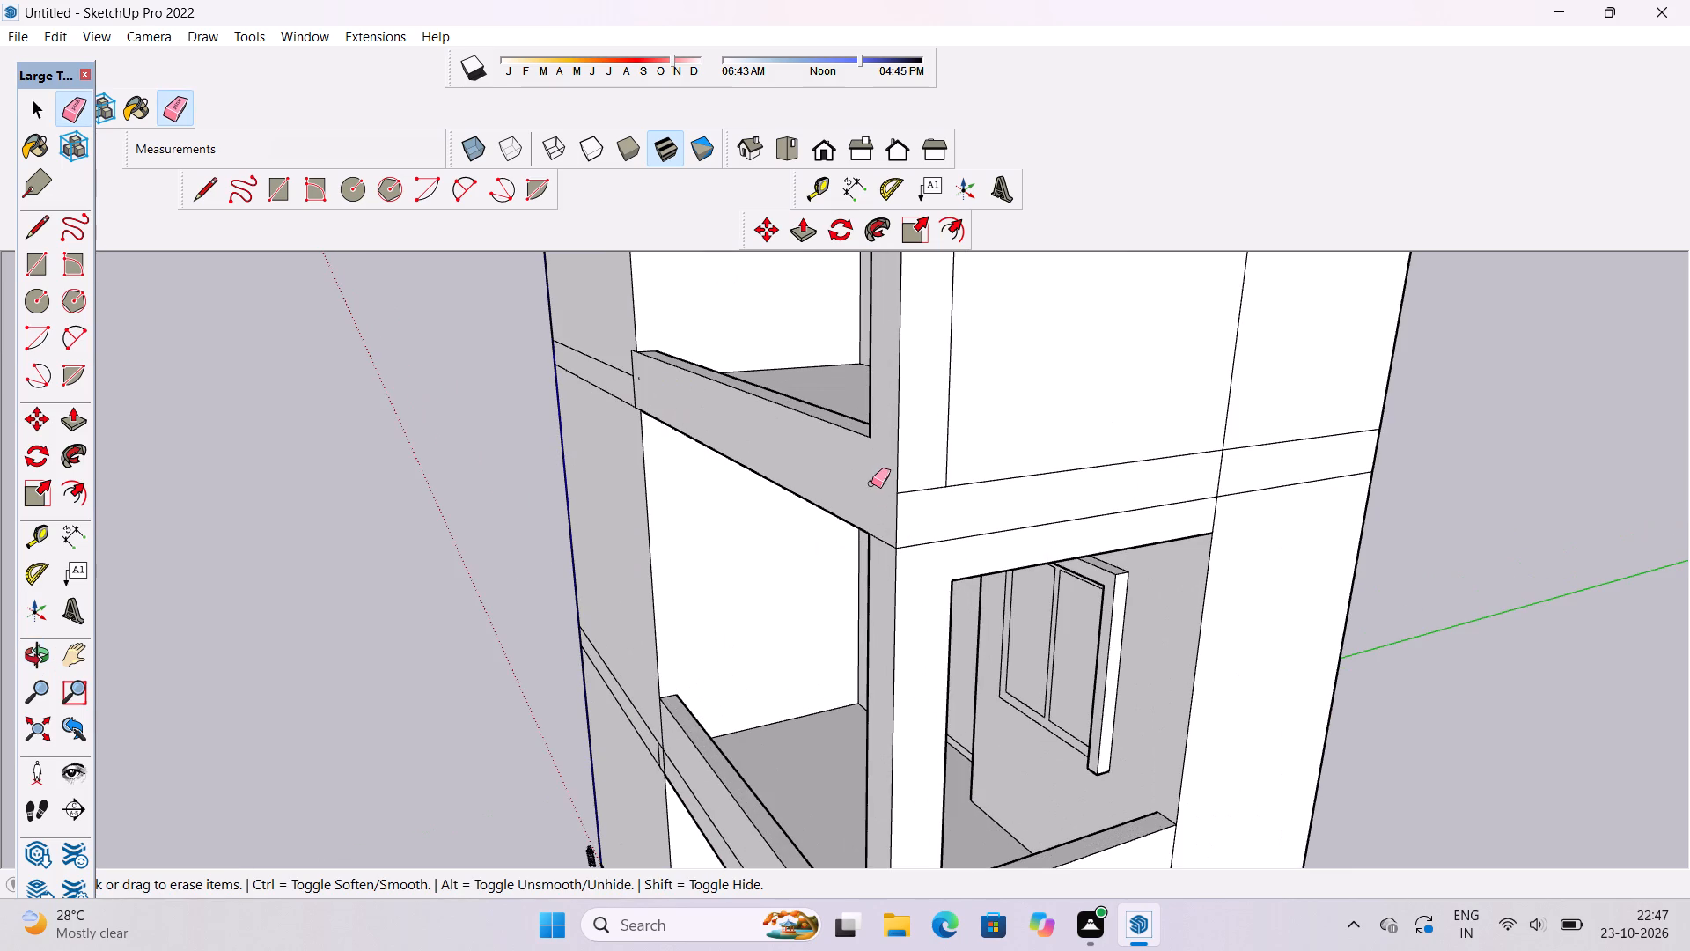
left_click(865, 474)
left_click(875, 475)
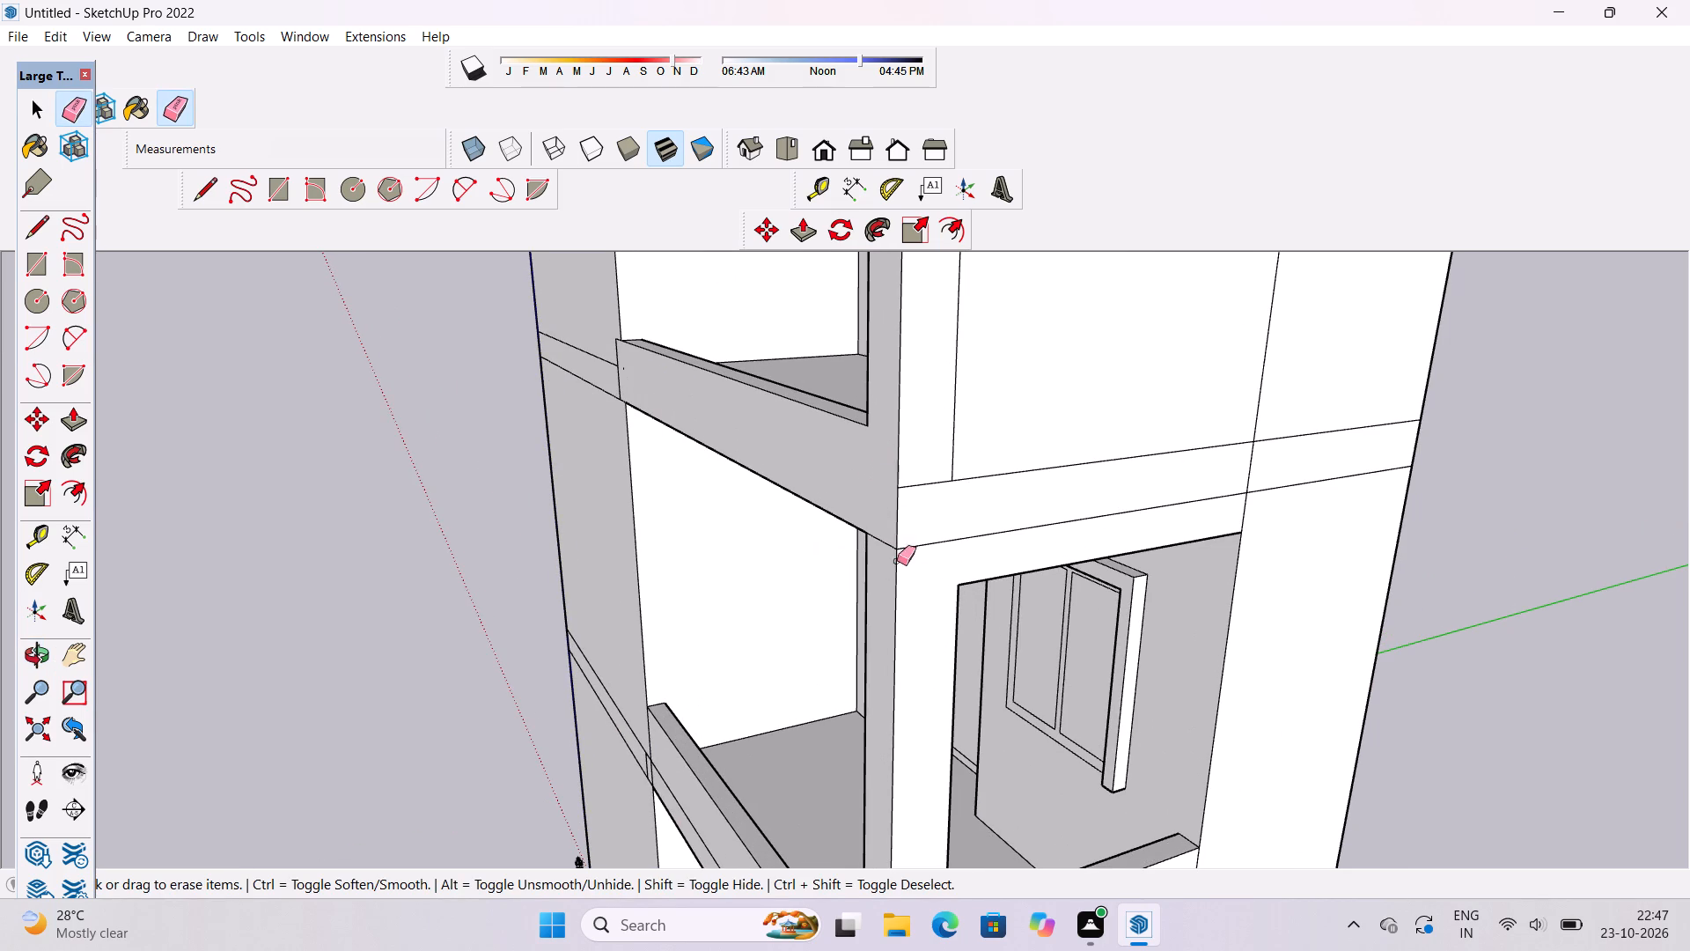
Push/Pull the top-storey front frame face, including its parapet, corner column and roof-level beam, outward by 1.5'.
scroll(893, 630, "down", 6)
key("space")
scroll(856, 577, "down", 7)
scroll(863, 566, "up", 5)
left_click(863, 566)
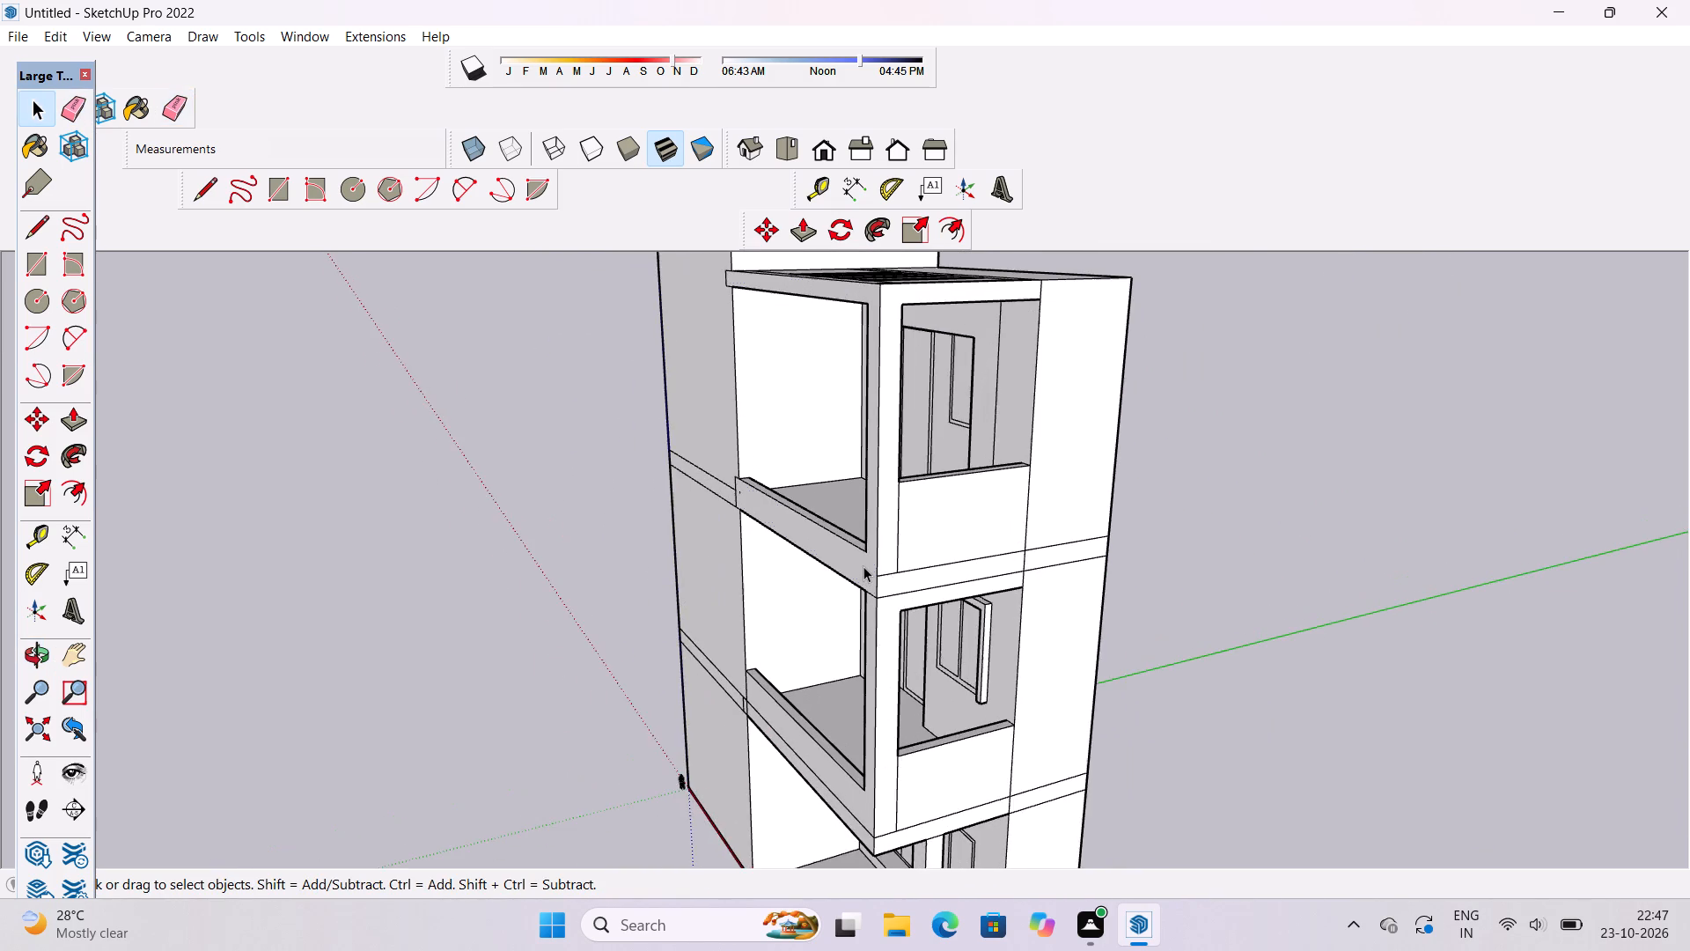
scroll(863, 566, "up", 4)
key("p")
left_click(863, 566)
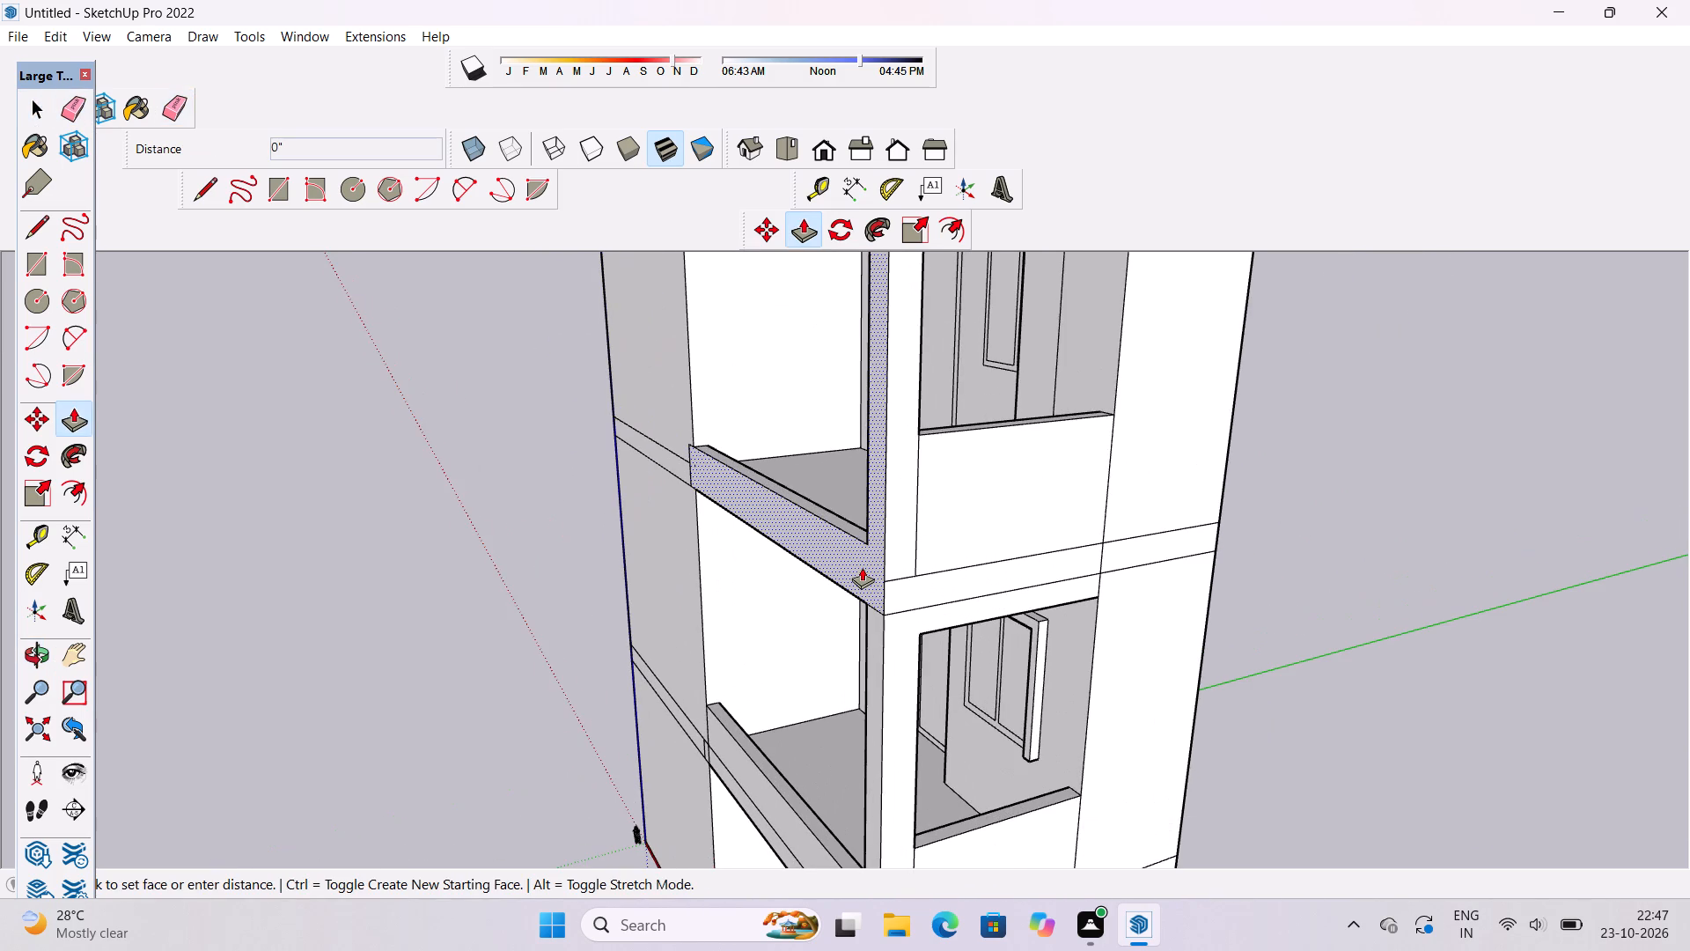
scroll(856, 570, "down", 1)
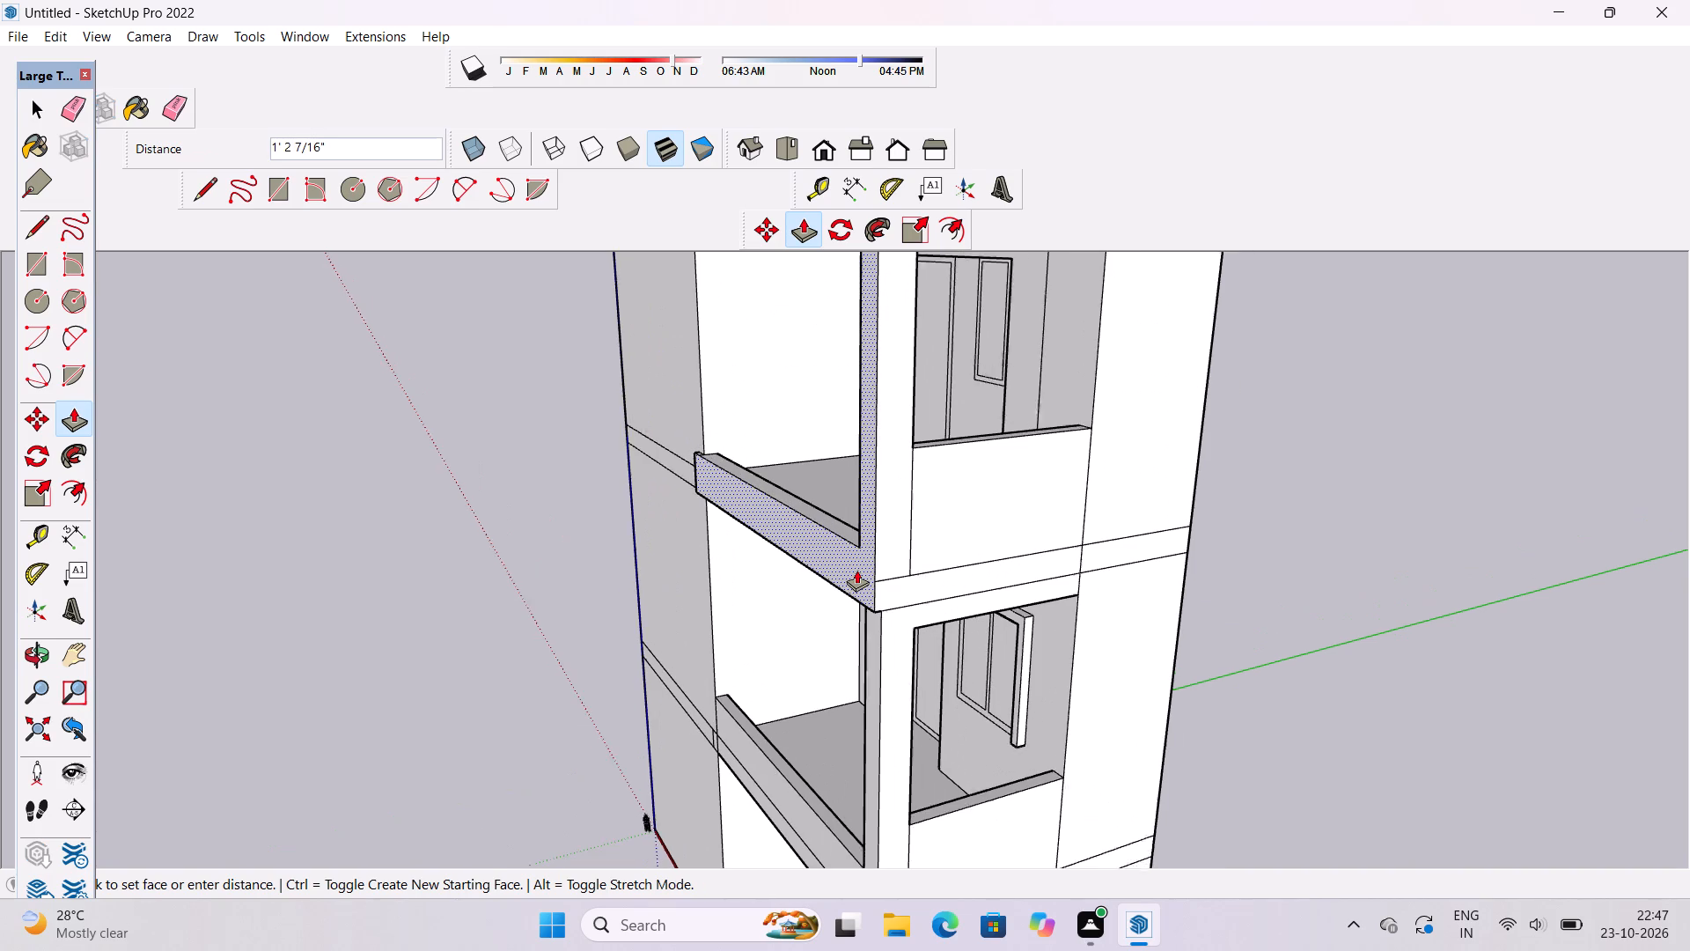
scroll(856, 570, "down", 3)
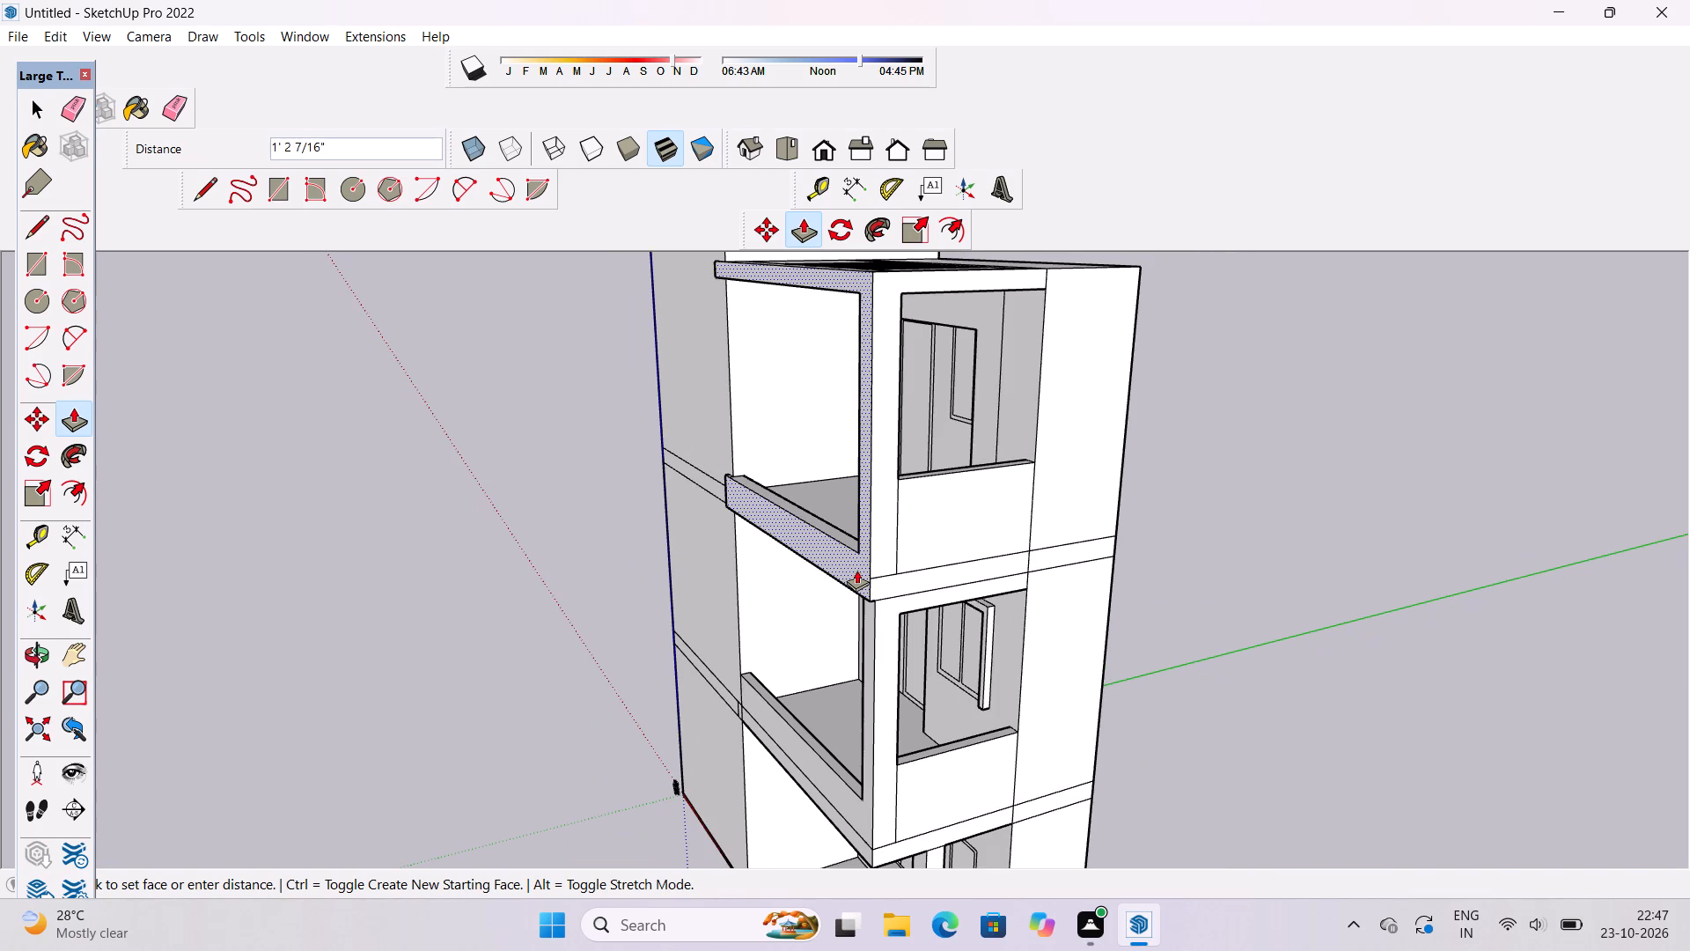
type("1.5'")
key("Return")
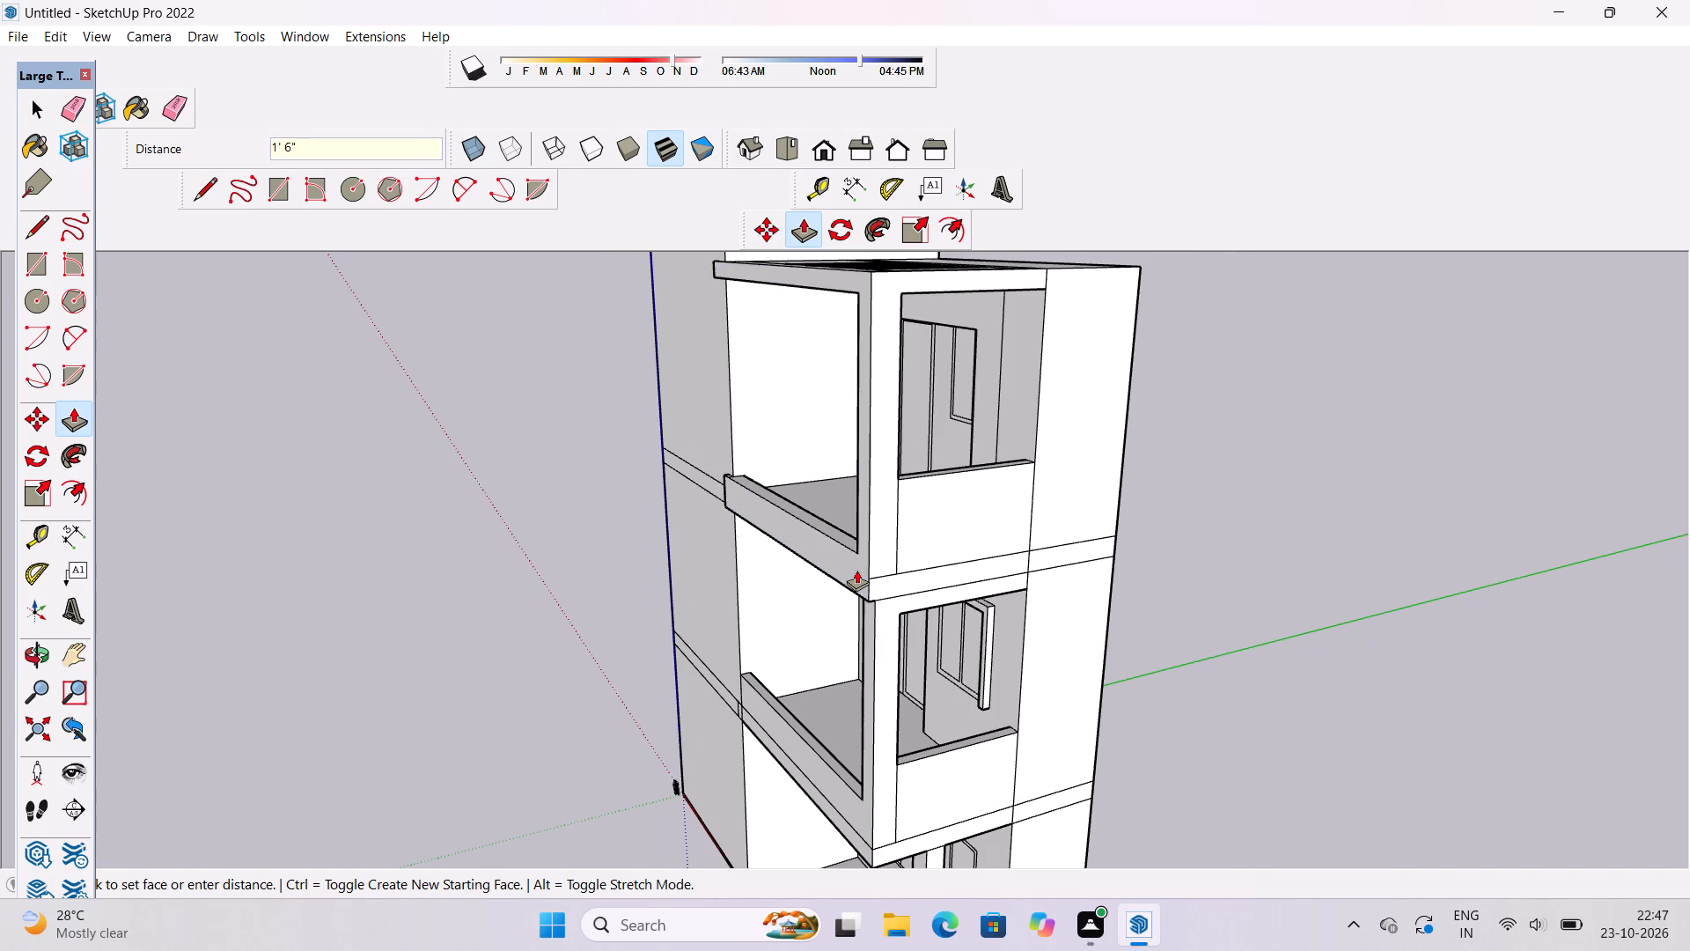
Erase the seam across the underside of the roof-level front beam where its inner end overhangs the side wall.
key("o")
scroll(874, 557, "down", 6)
left_click_drag(807, 568, 1032, 636)
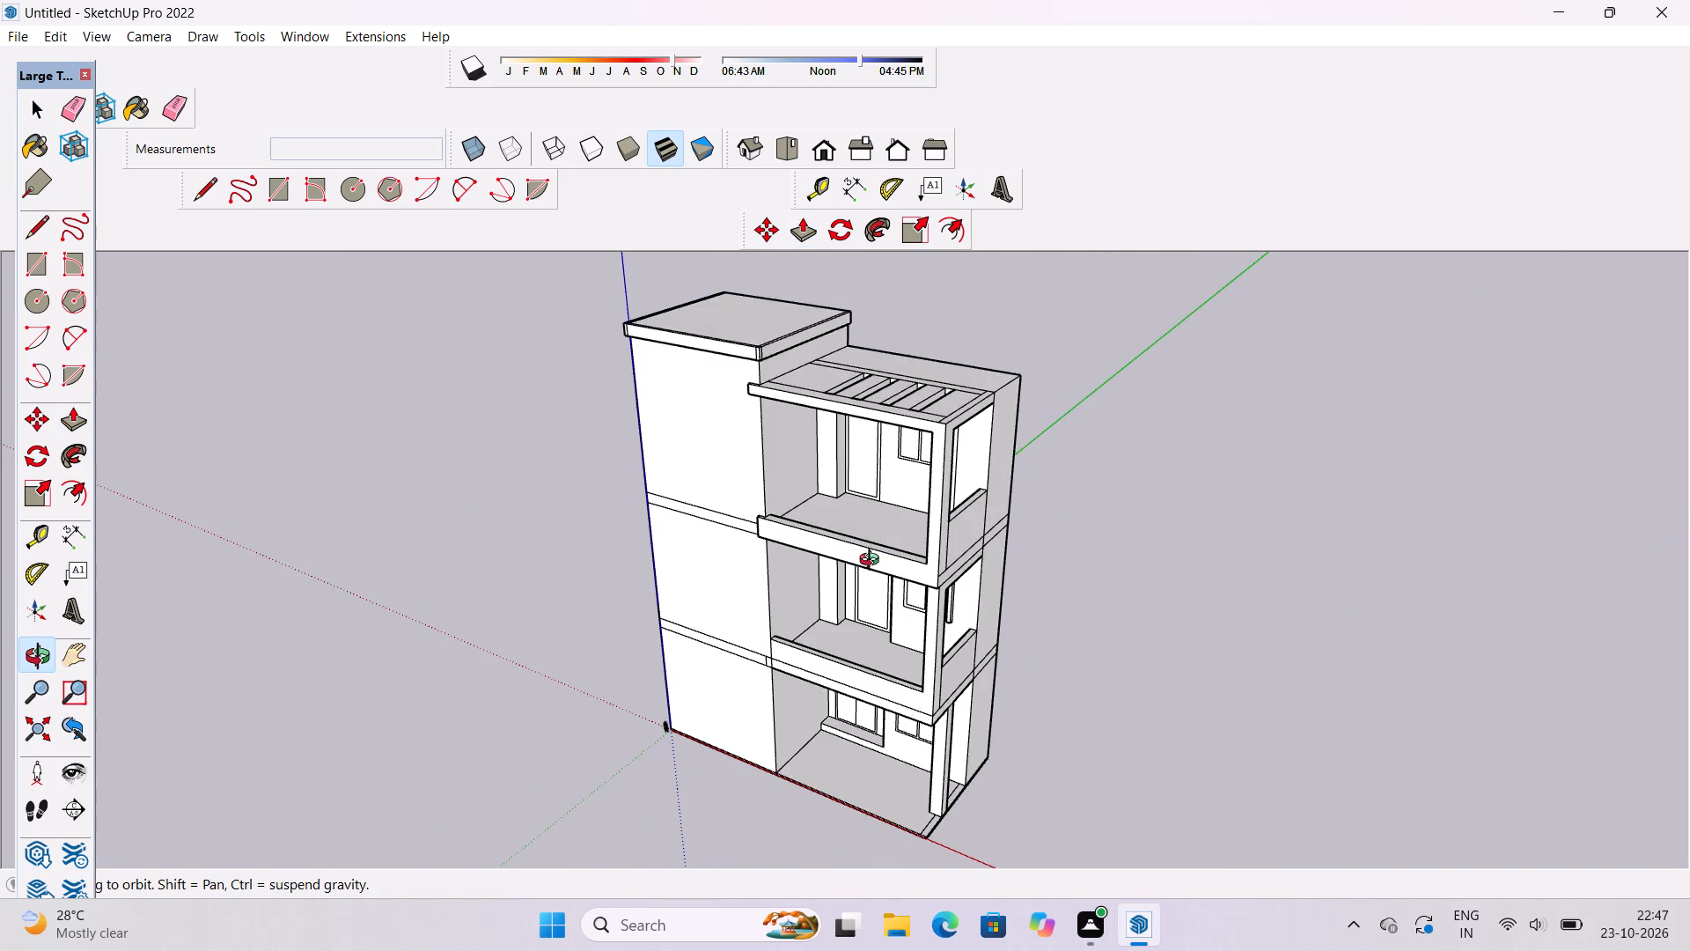
scroll(805, 468, "up", 6)
left_click_drag(790, 434, 789, 486, "shift")
left_click_drag(736, 491, 996, 613)
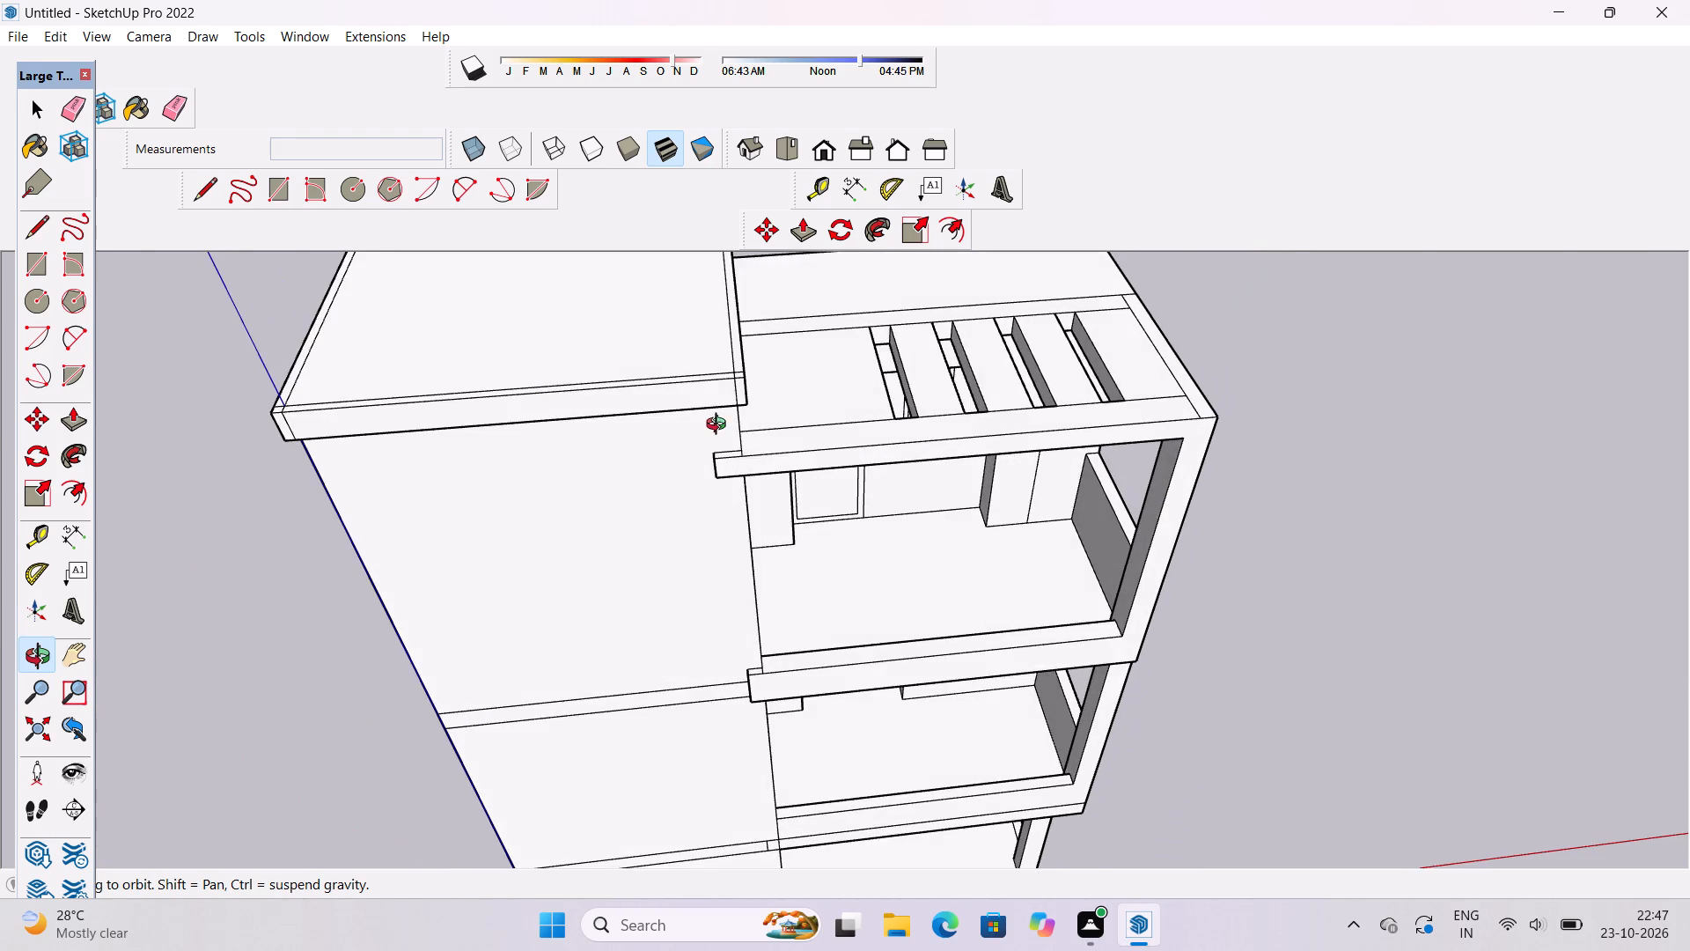
scroll(719, 426, "up", 9)
left_click_drag(752, 497, 766, 577)
left_click_drag(759, 586, 738, 488)
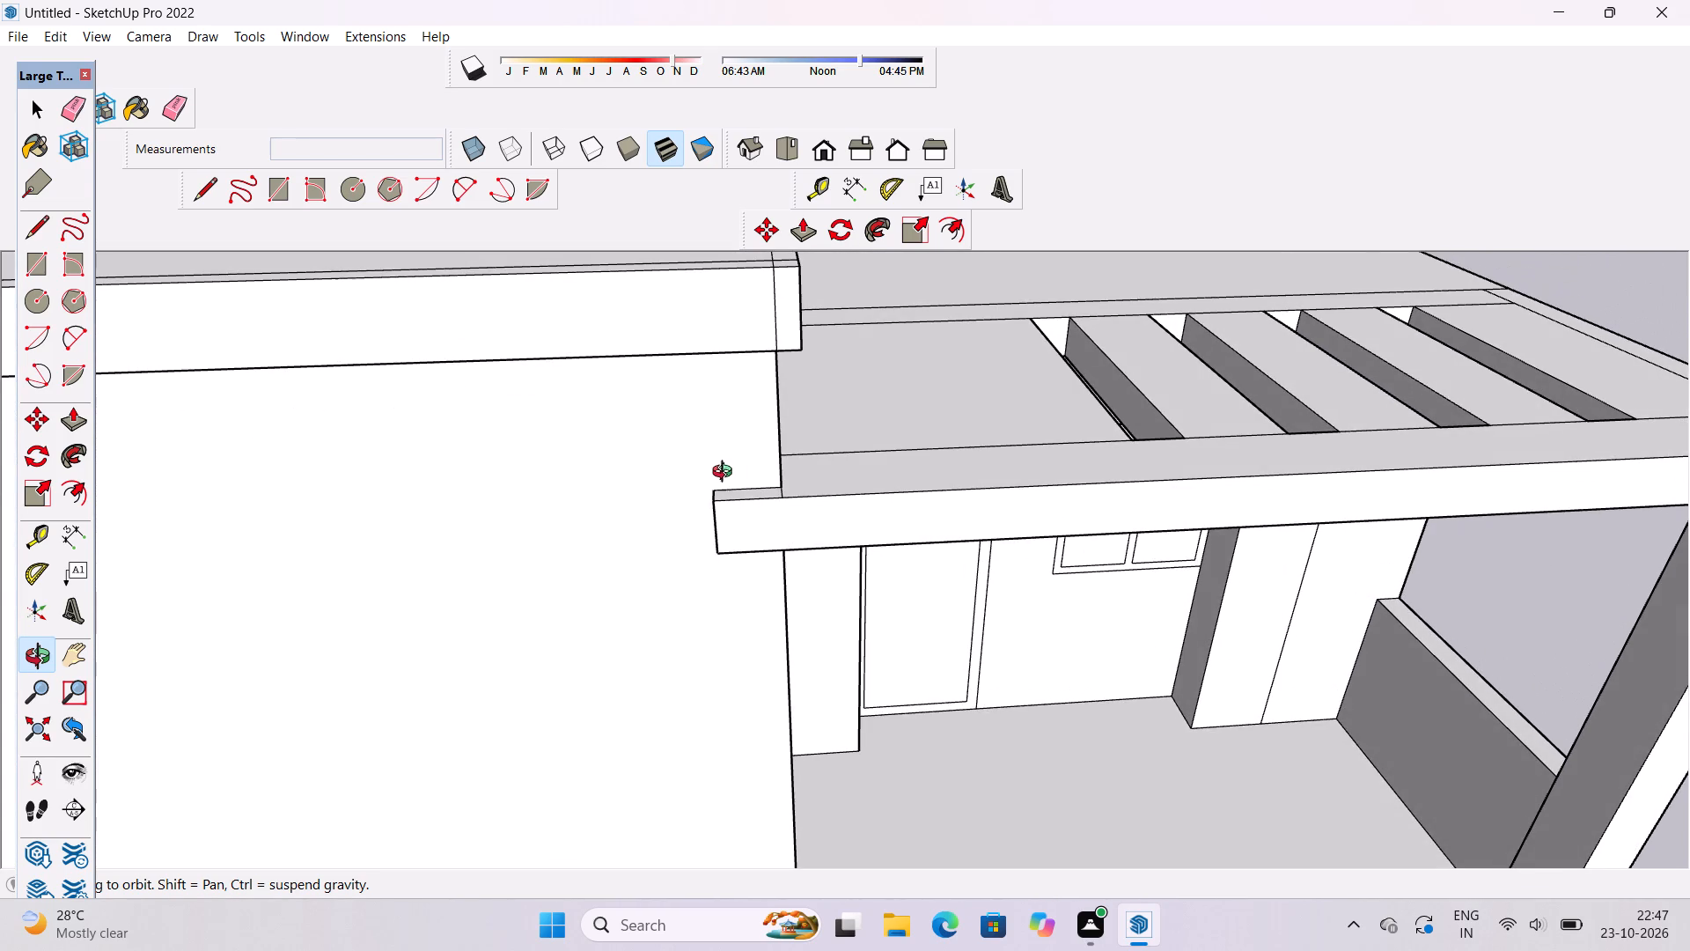
scroll(724, 474, "down", 6)
scroll(724, 474, "up", 2)
scroll(724, 474, "down", 6)
left_click_drag(822, 564, 577, 413)
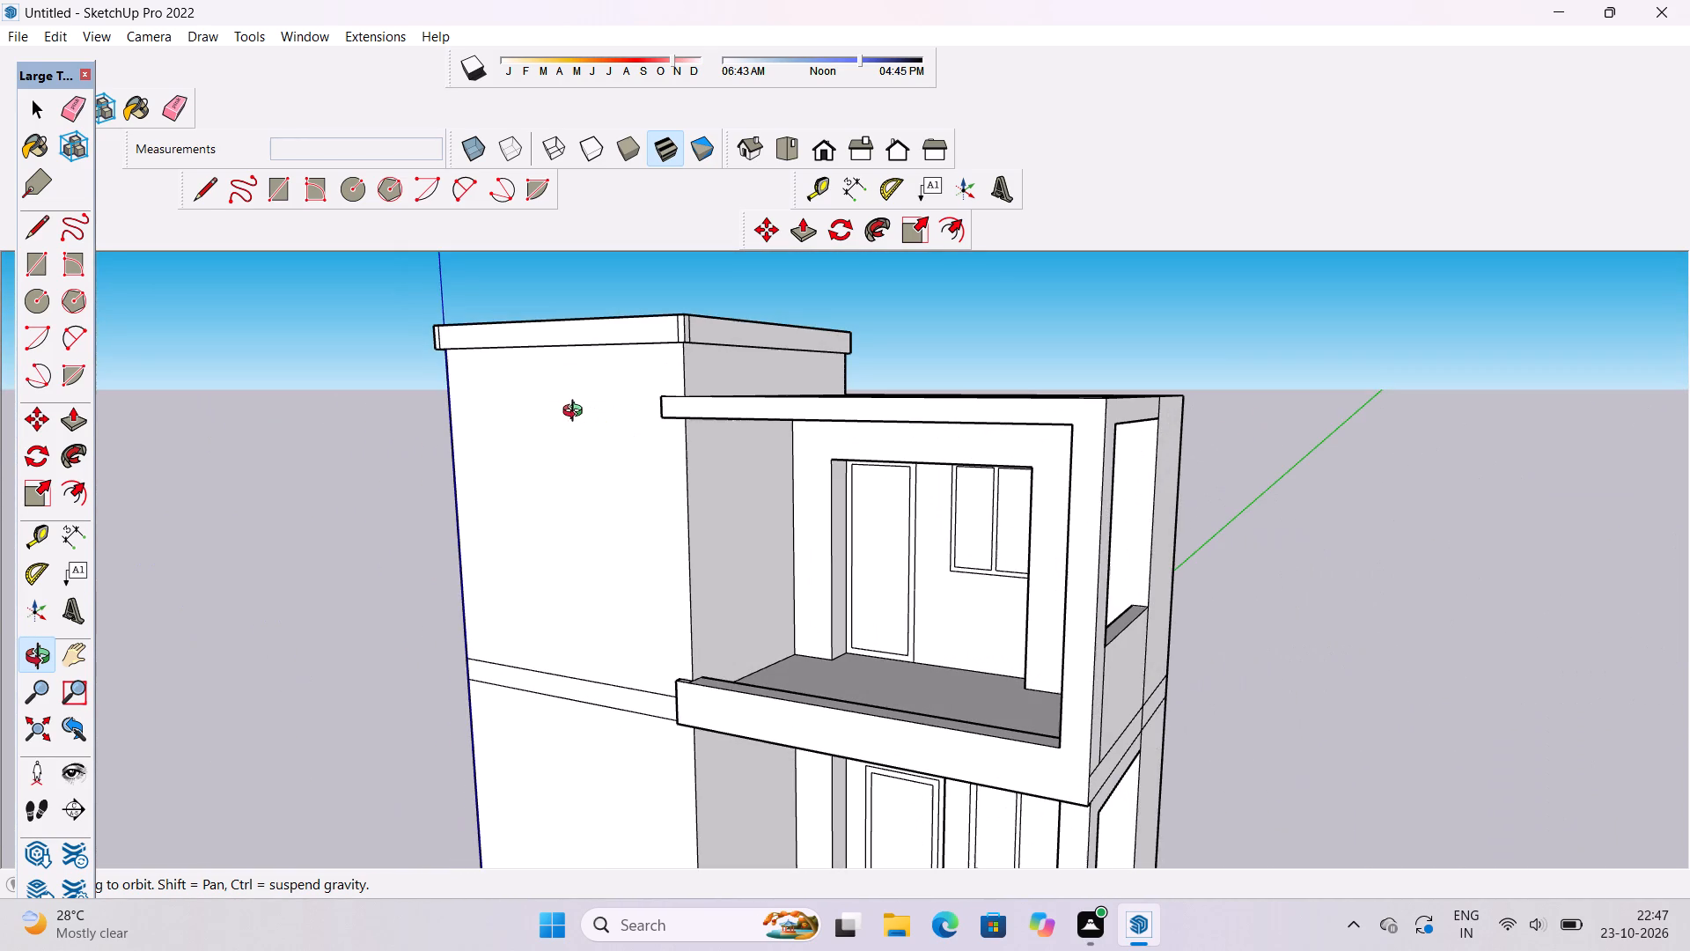
left_click_drag(699, 406, 766, 488)
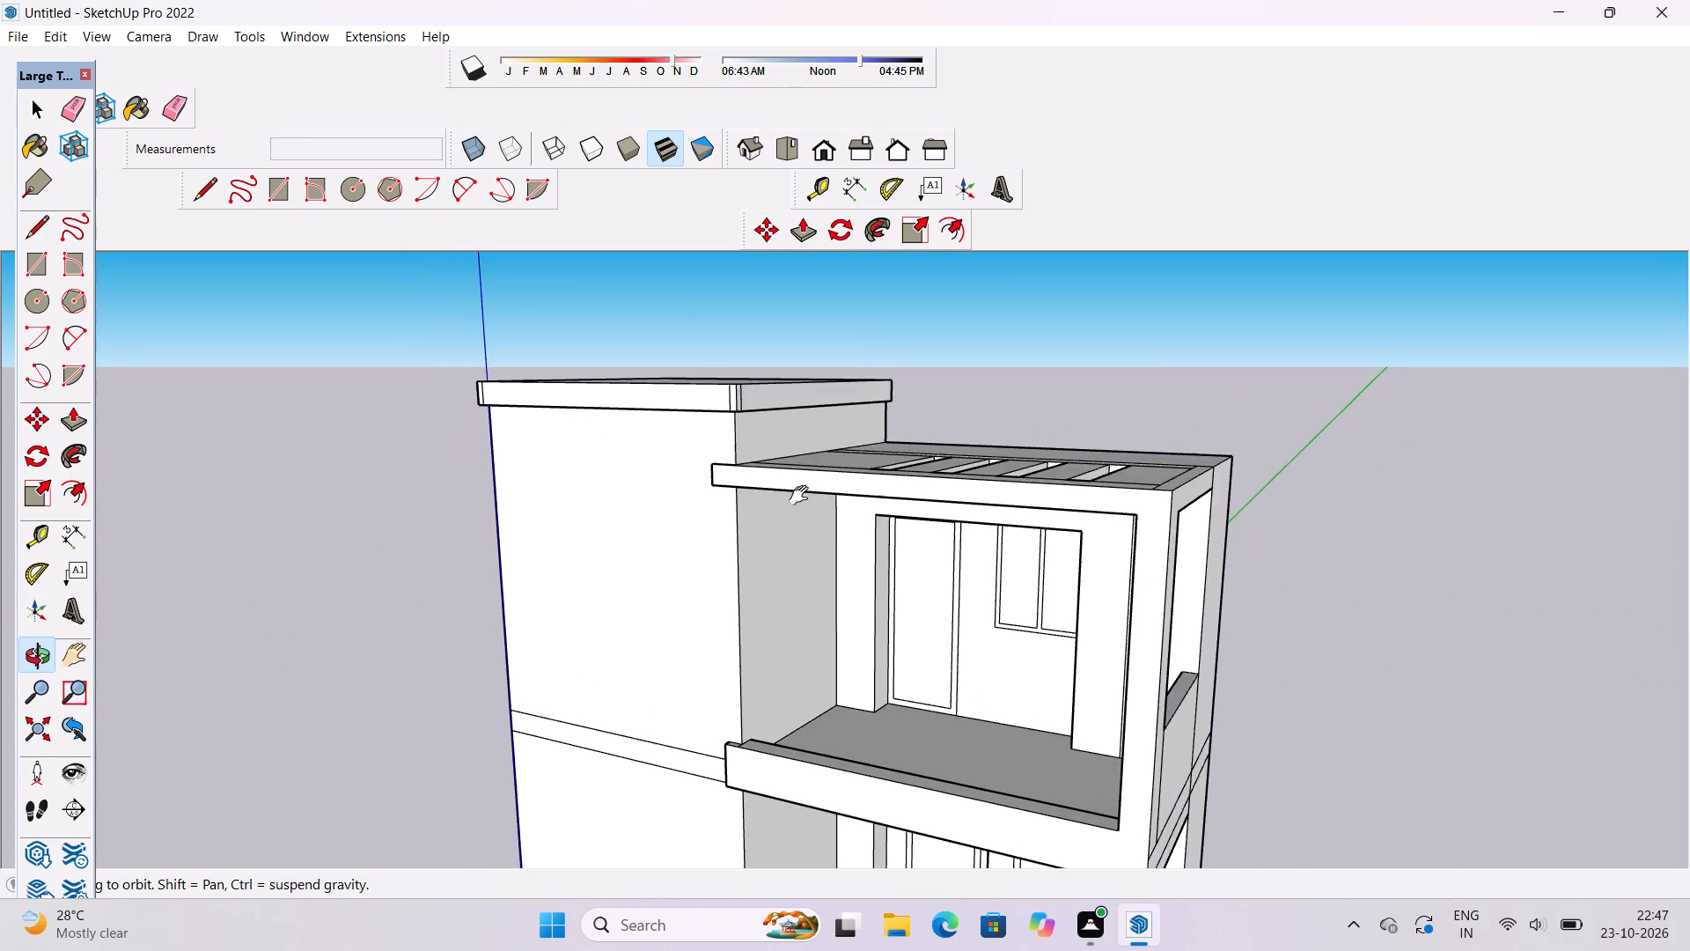
left_click_drag(819, 496, 644, 353)
scroll(694, 508, "up", 9)
left_click_drag(793, 471, 882, 574, "shift")
left_click_drag(927, 580, 825, 504)
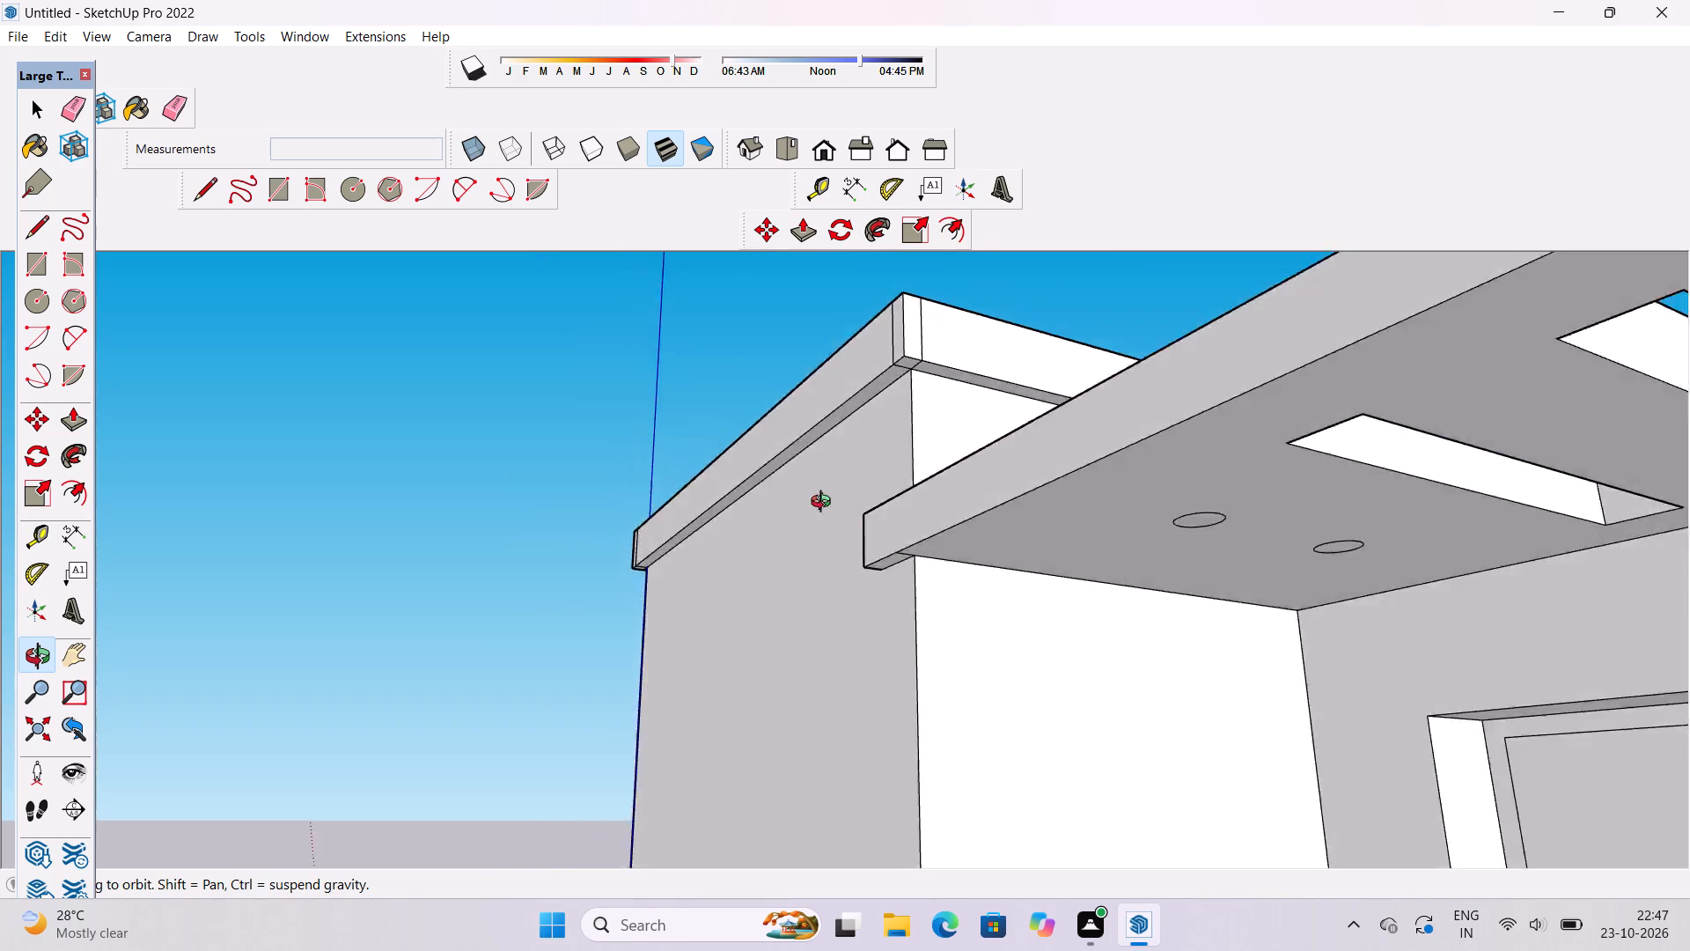
left_click_drag(825, 504, 794, 475)
scroll(837, 563, "up", 5)
left_click_drag(845, 562, 814, 508, "shift")
scroll(814, 506, "up", 6)
key("e")
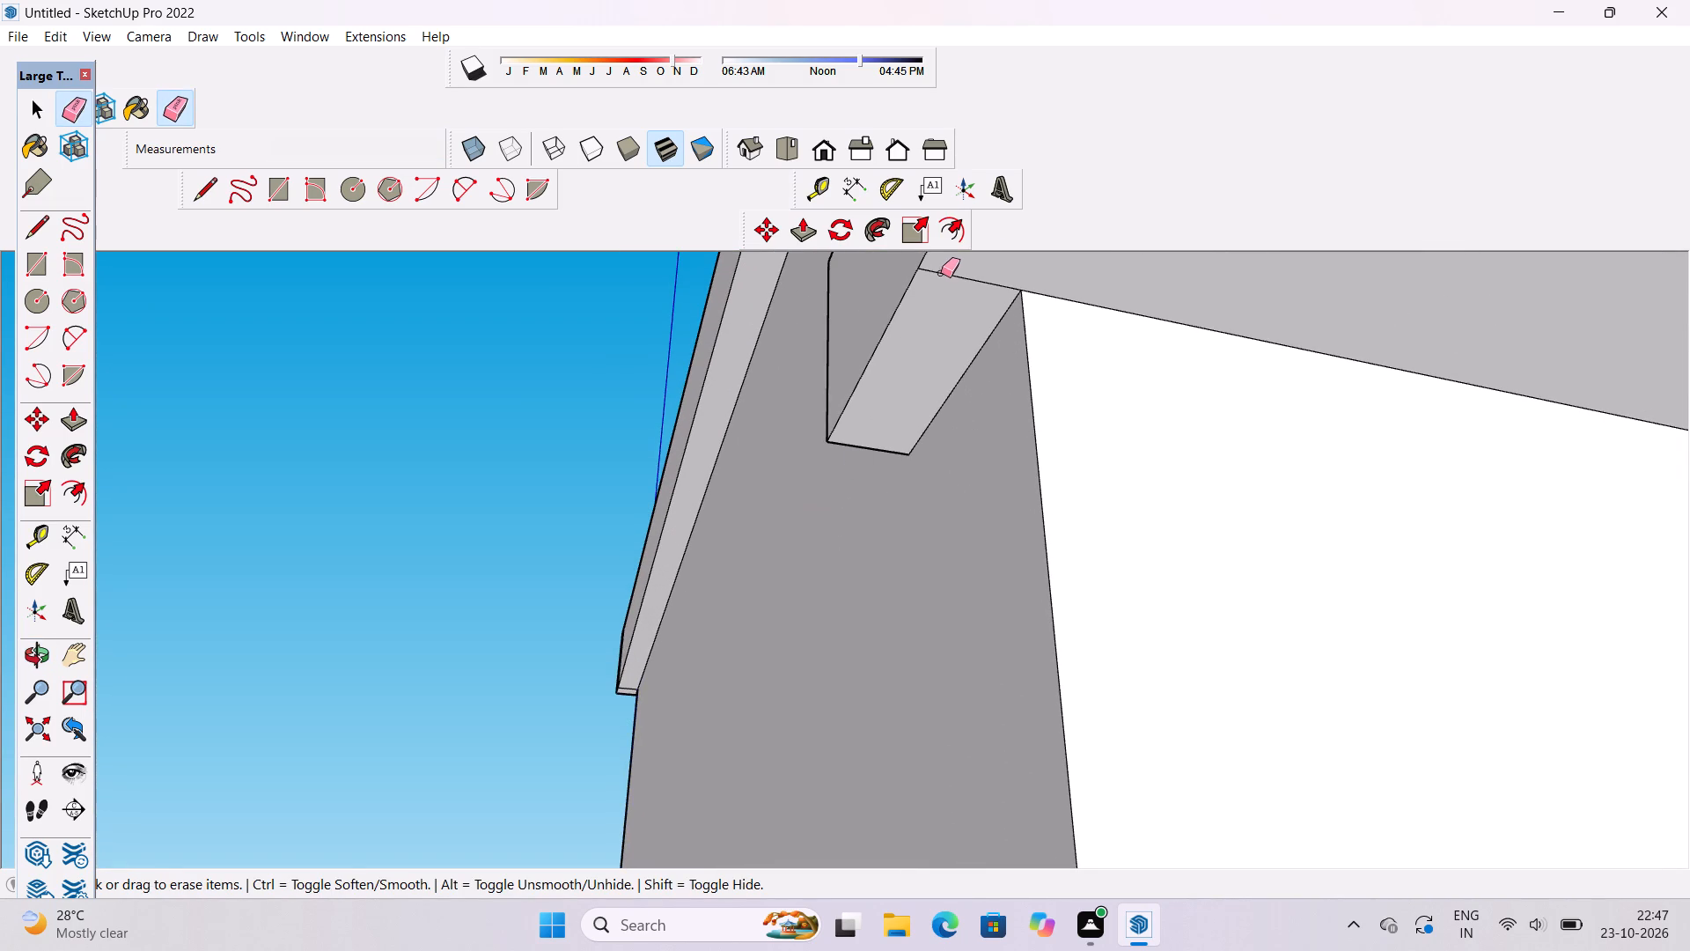
left_click(941, 273)
Erase the seam across the top face of the roof-level front beam at its inner overhanging end.
scroll(888, 479, "down", 13)
key("o")
scroll(858, 400, "down", 7)
left_click_drag(857, 406, 1021, 677)
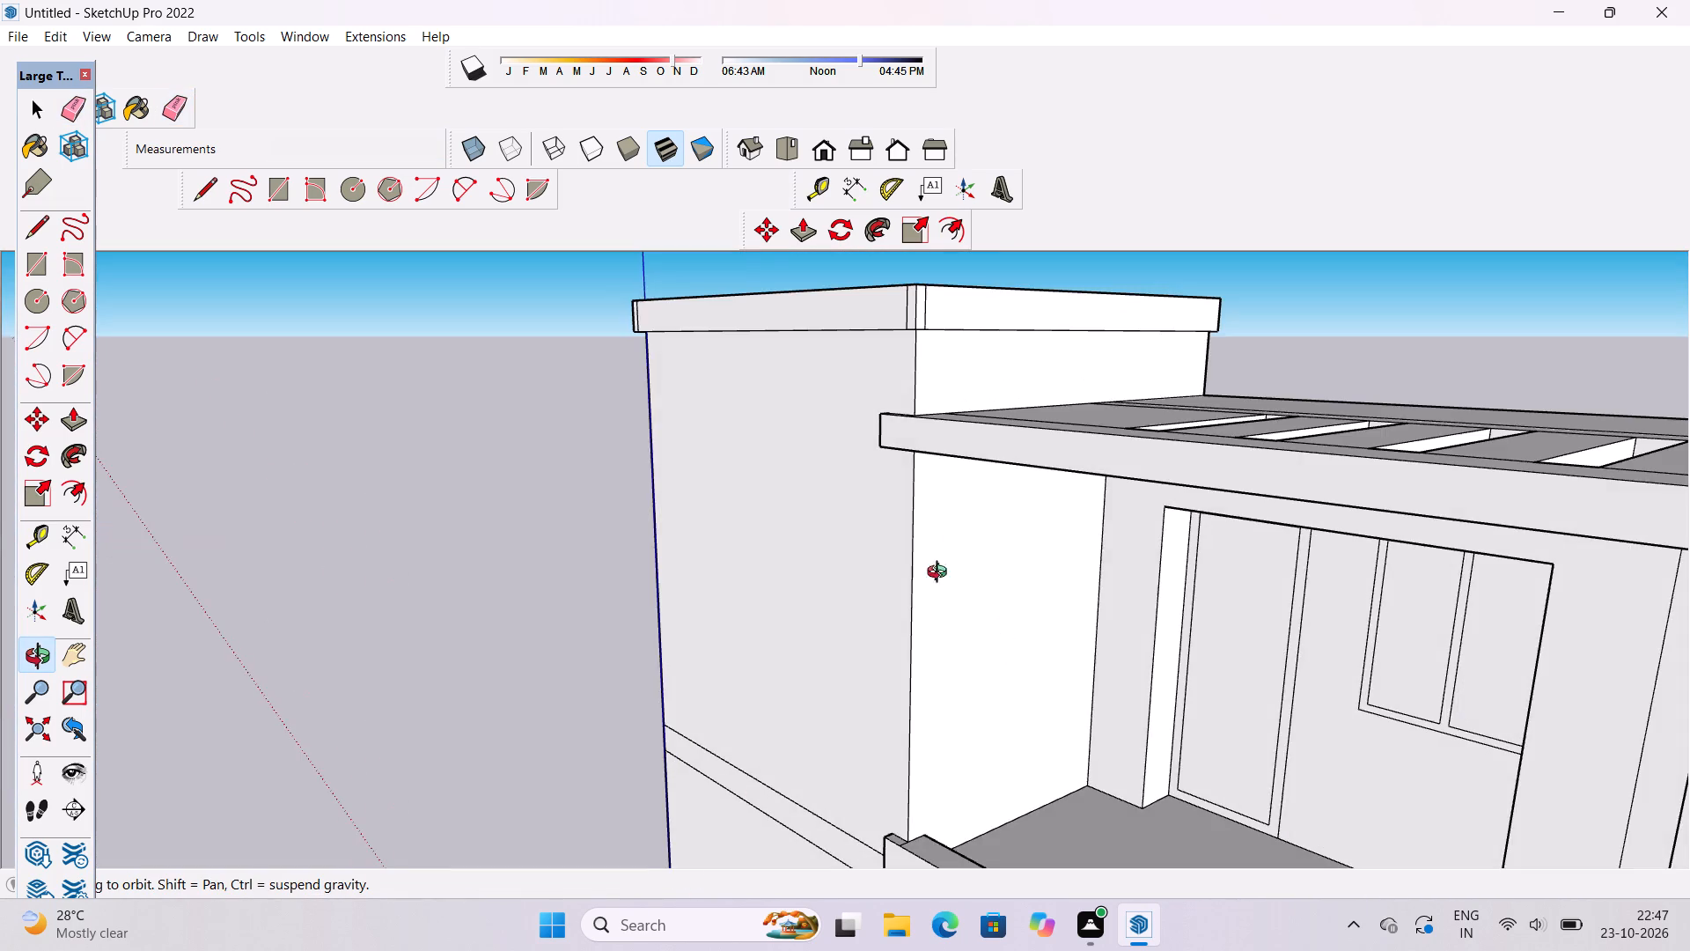
scroll(910, 461, "up", 1)
left_click_drag(898, 407, 845, 592, "shift")
scroll(906, 505, "up", 10)
left_click_drag(915, 451, 881, 505, "shift")
key("e")
scroll(877, 498, "up", 9)
left_click_drag(858, 470, 862, 522)
scroll(862, 522, "down", 6)
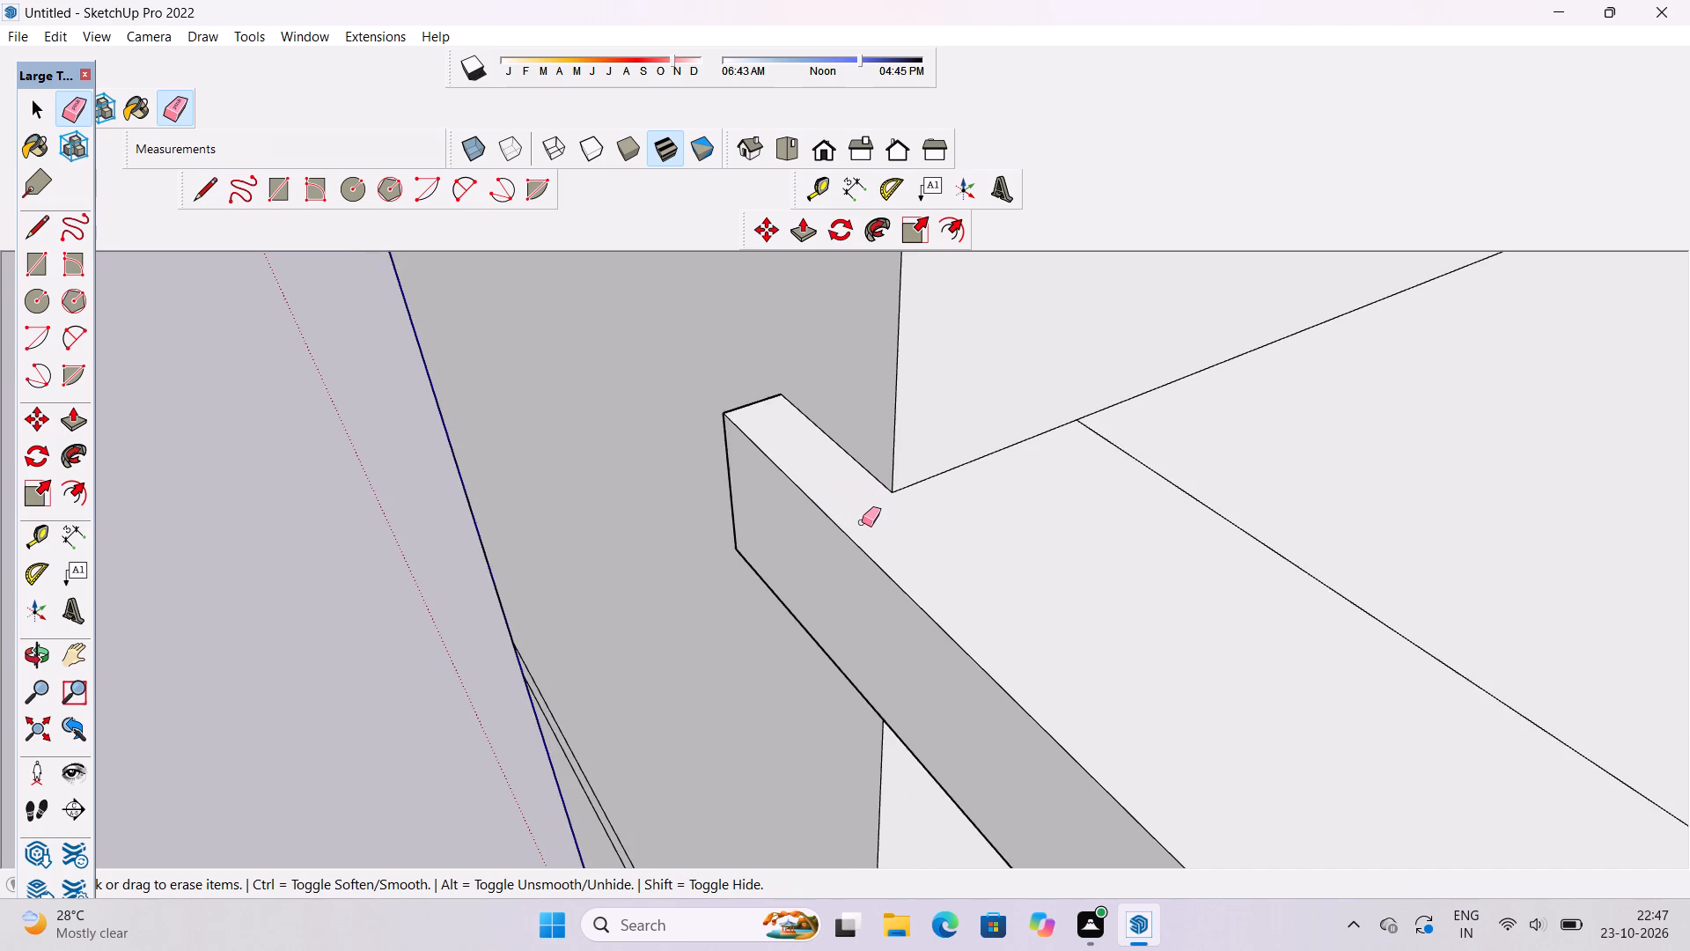
Erase the seam across the top face of the top-storey front parapet at its inner overhanging end.
key("o")
scroll(954, 389, "down", 20)
left_click_drag(884, 537, 1129, 396)
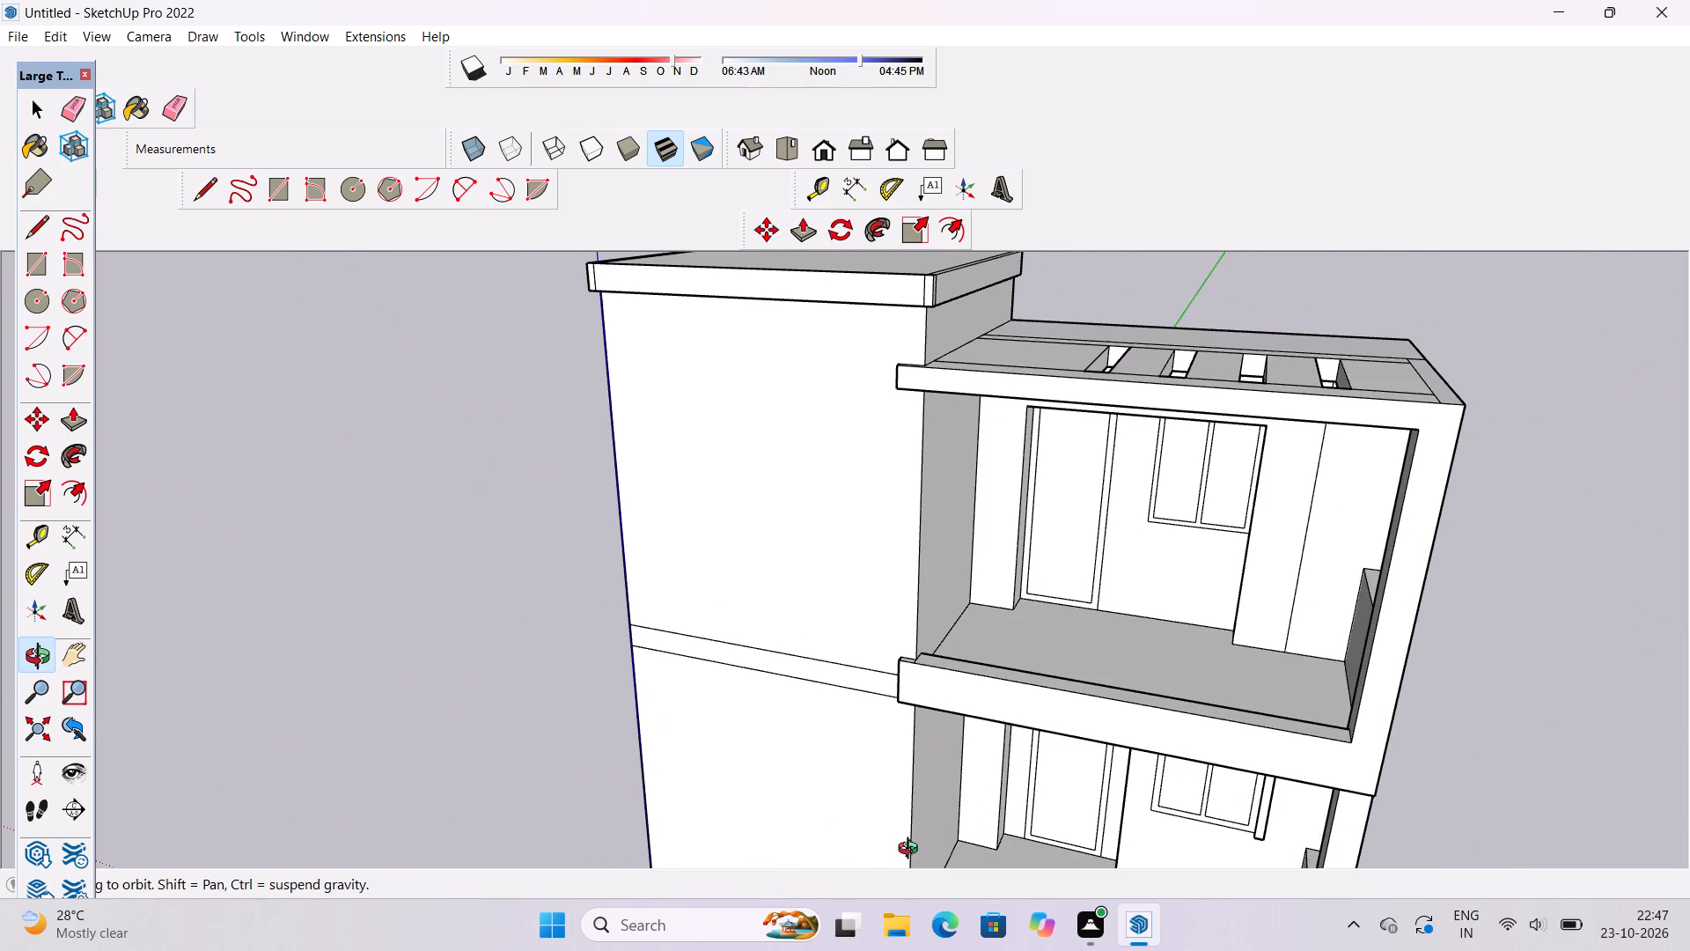
left_click_drag(915, 735, 924, 602, "shift")
left_click_drag(925, 595, 832, 694, "shift")
scroll(919, 579, "up", 6)
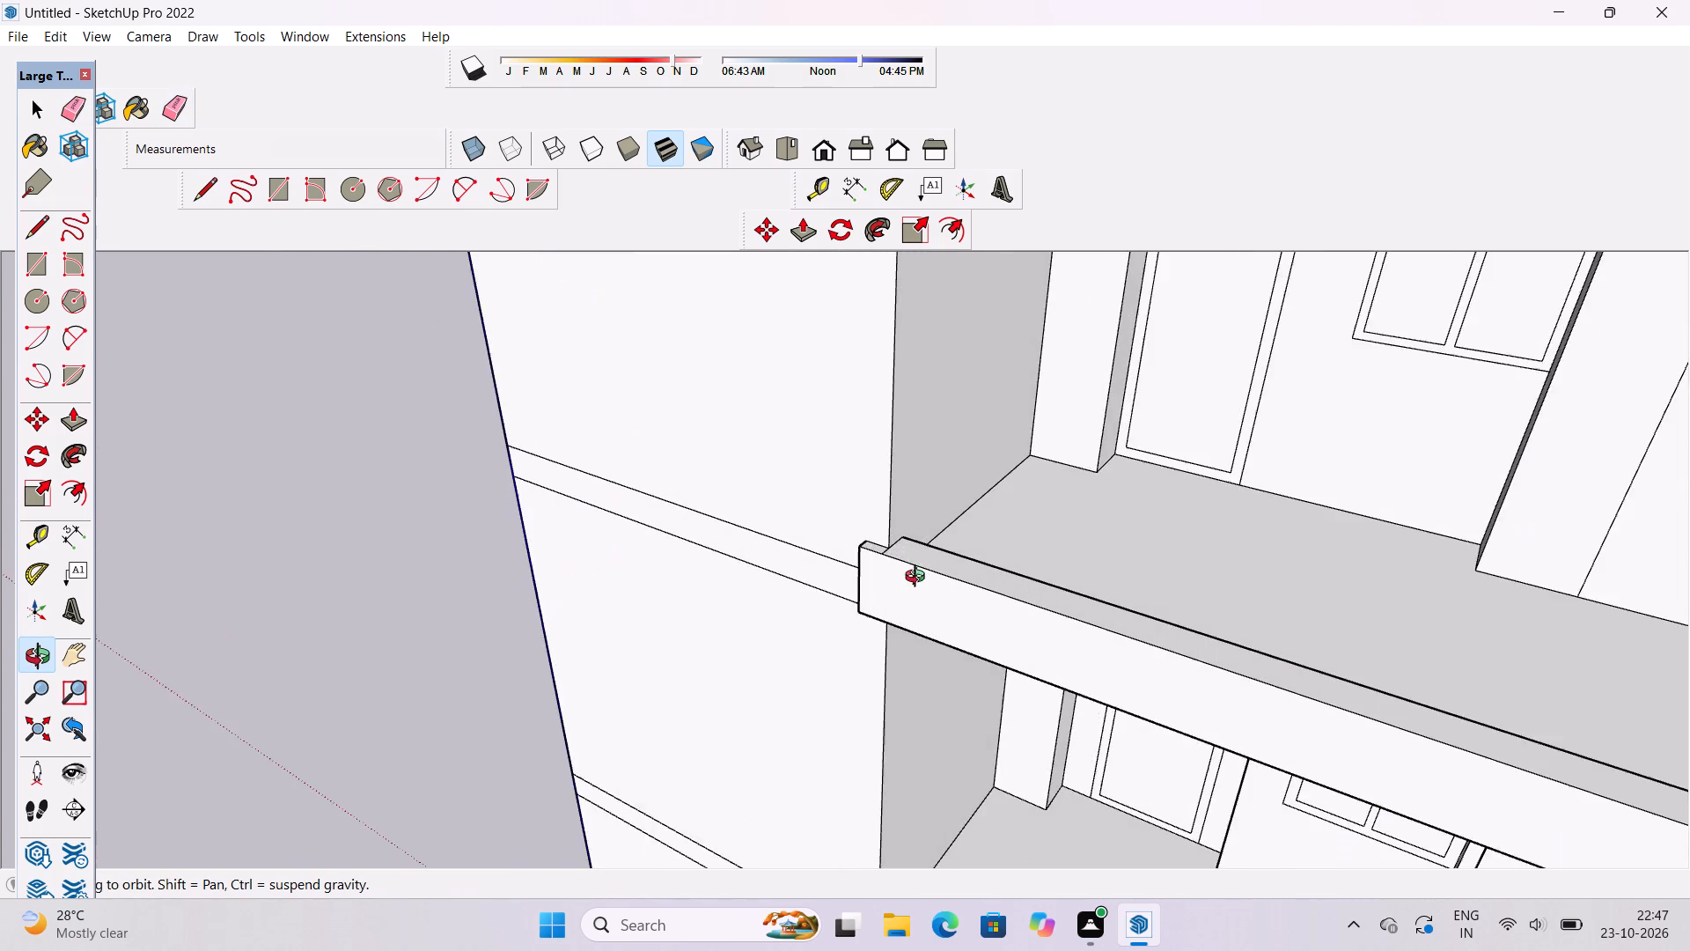
scroll(915, 550, "up", 11)
left_click_drag(850, 544, 816, 622, "shift")
scroll(813, 622, "up", 10)
key("e")
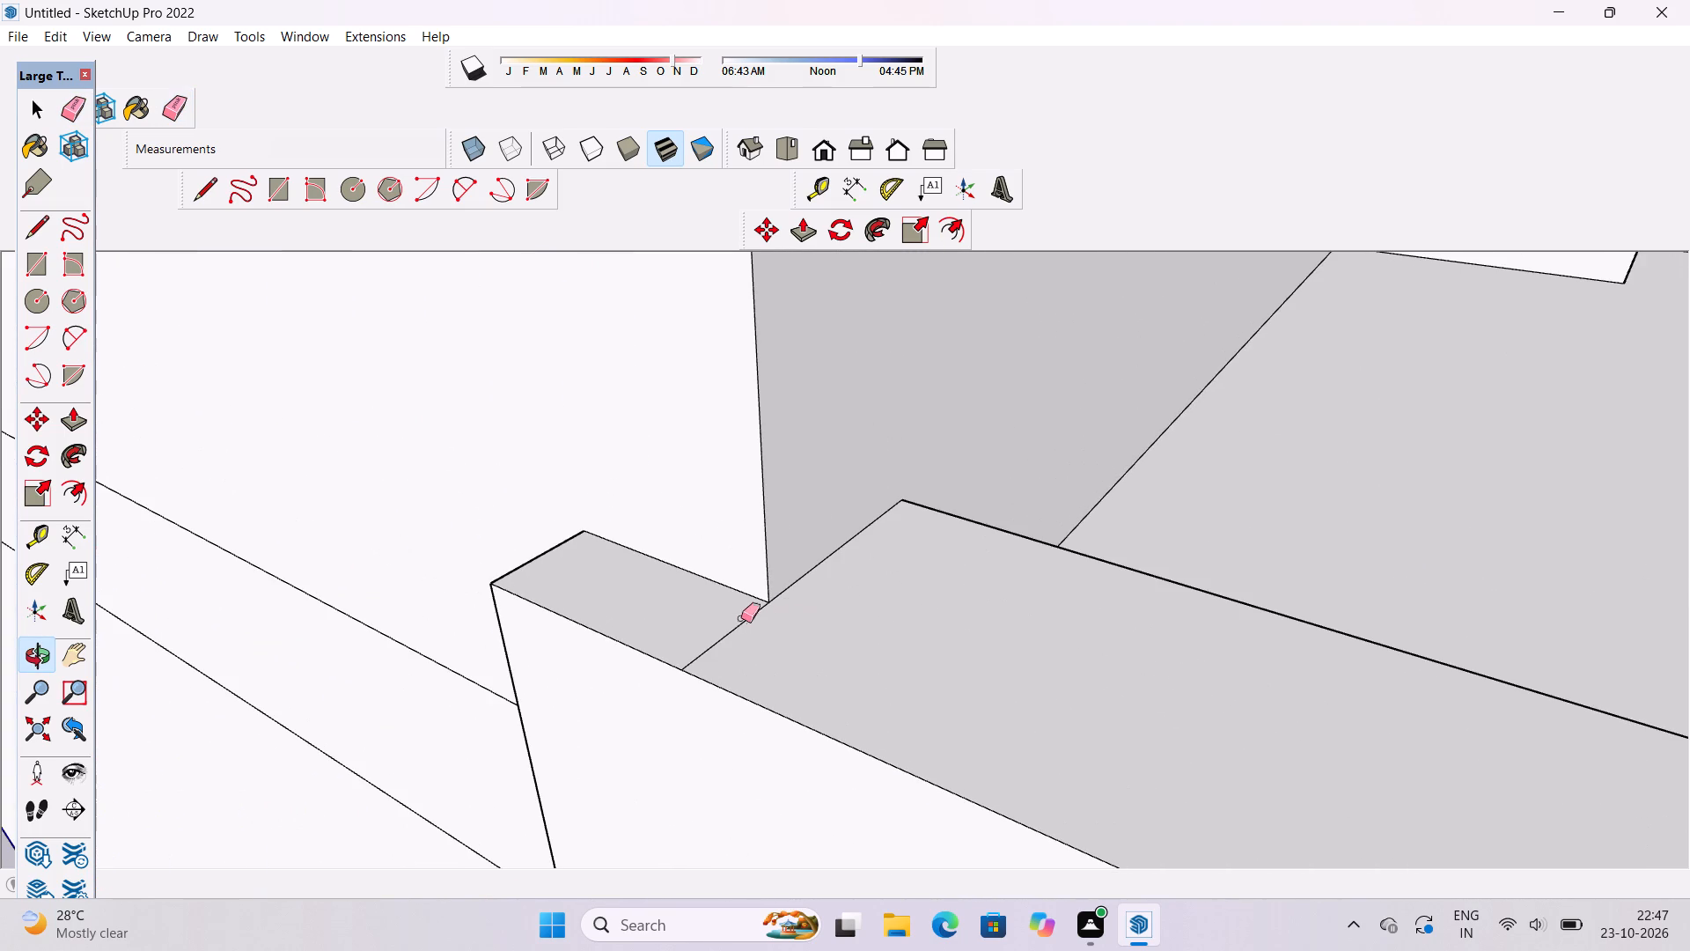
left_click_drag(735, 618, 740, 646)
scroll(848, 564, "down", 20)
scroll(848, 564, "down", 10)
Erase the seam across the underside of the top-storey front band at its inner end, undoing any wrongly erased edge.
key("o")
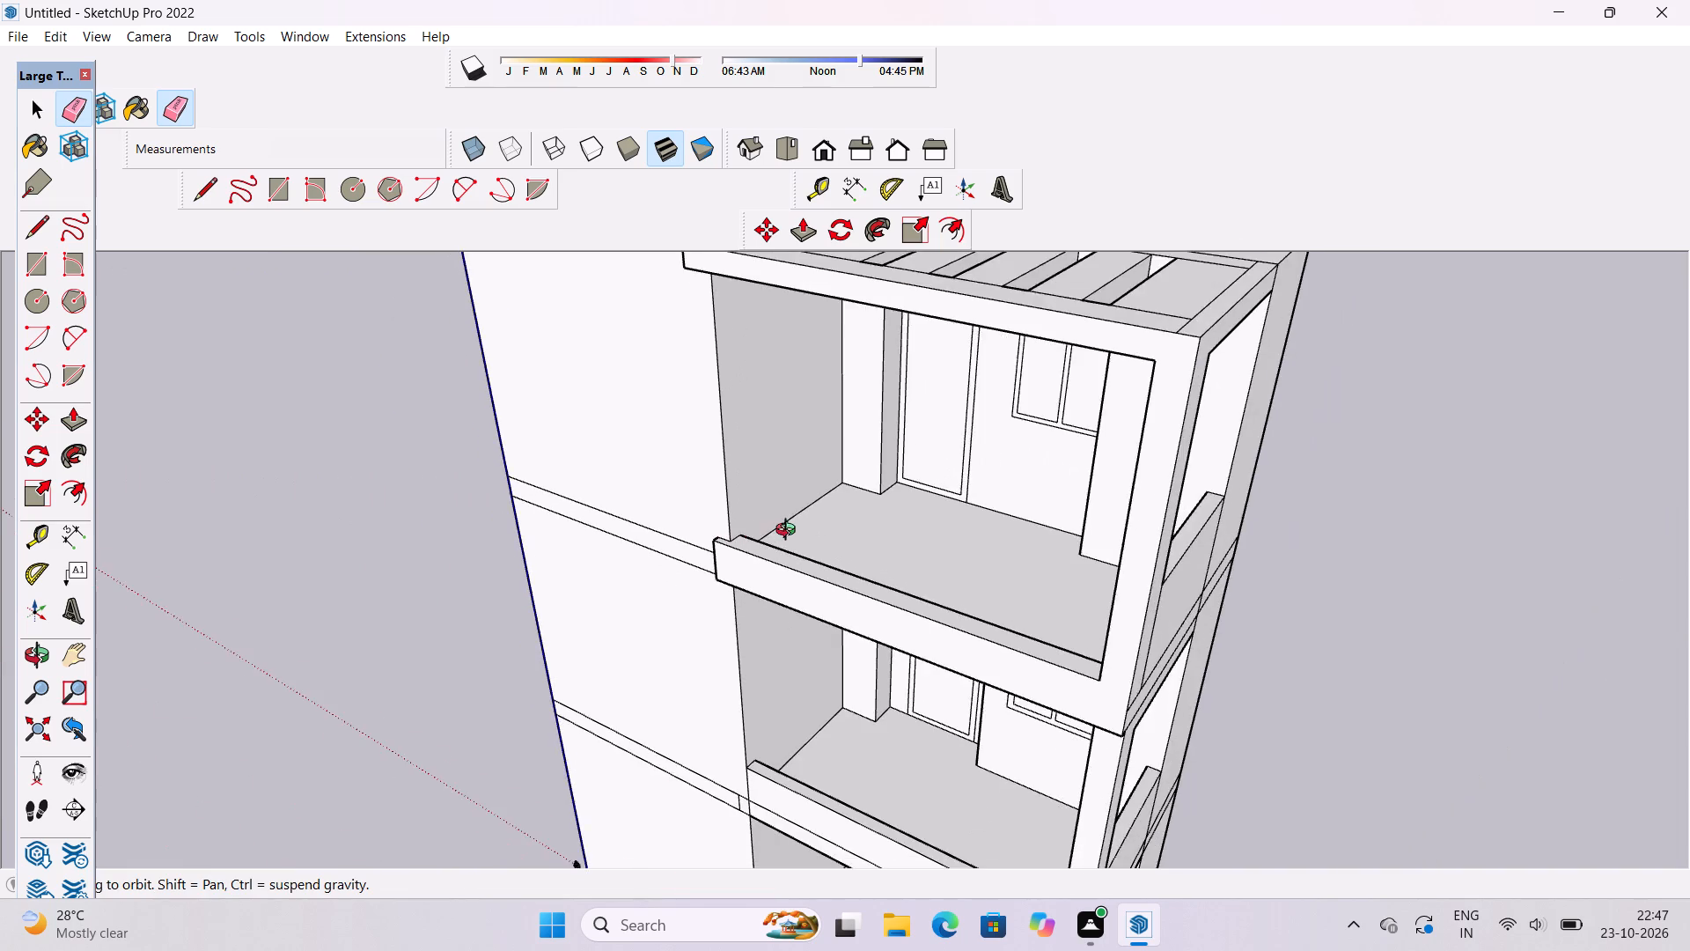
scroll(790, 532, "down", 6)
left_click_drag(705, 689, 783, 362)
scroll(759, 512, "up", 10)
left_click_drag(779, 570, 822, 719, "shift")
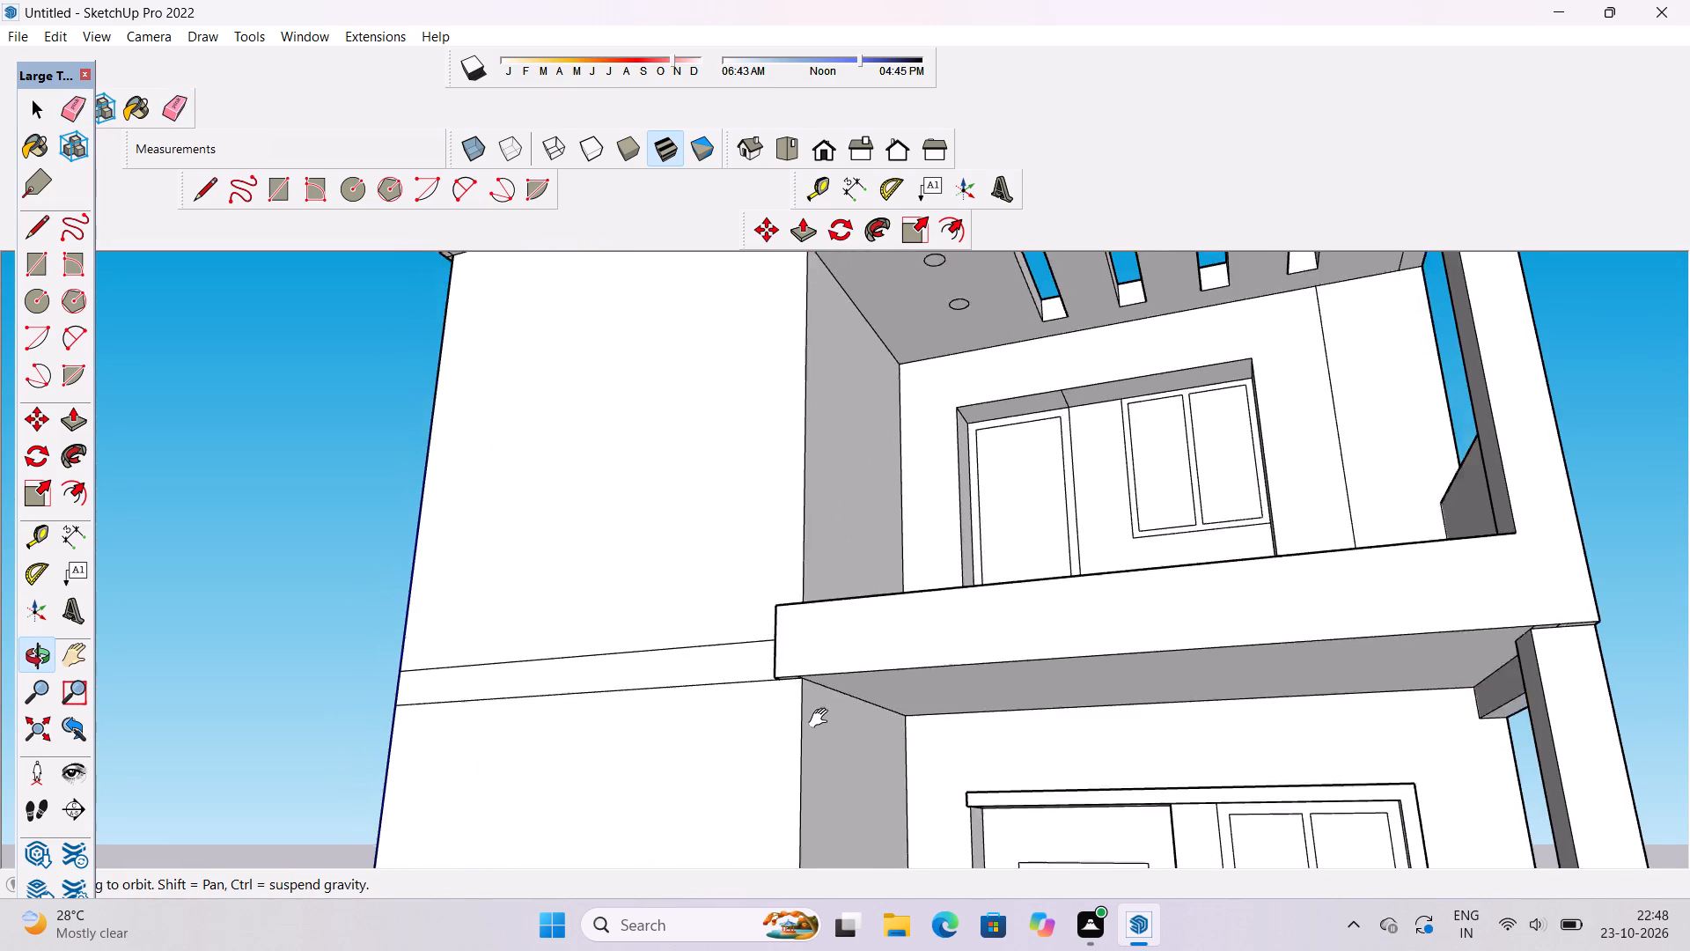
left_click_drag(822, 719, 822, 720, "shift")
left_click_drag(808, 715, 778, 484)
scroll(781, 571, "up", 12)
left_click_drag(813, 588, 805, 628, "shift")
scroll(800, 630, "up", 5)
key("e")
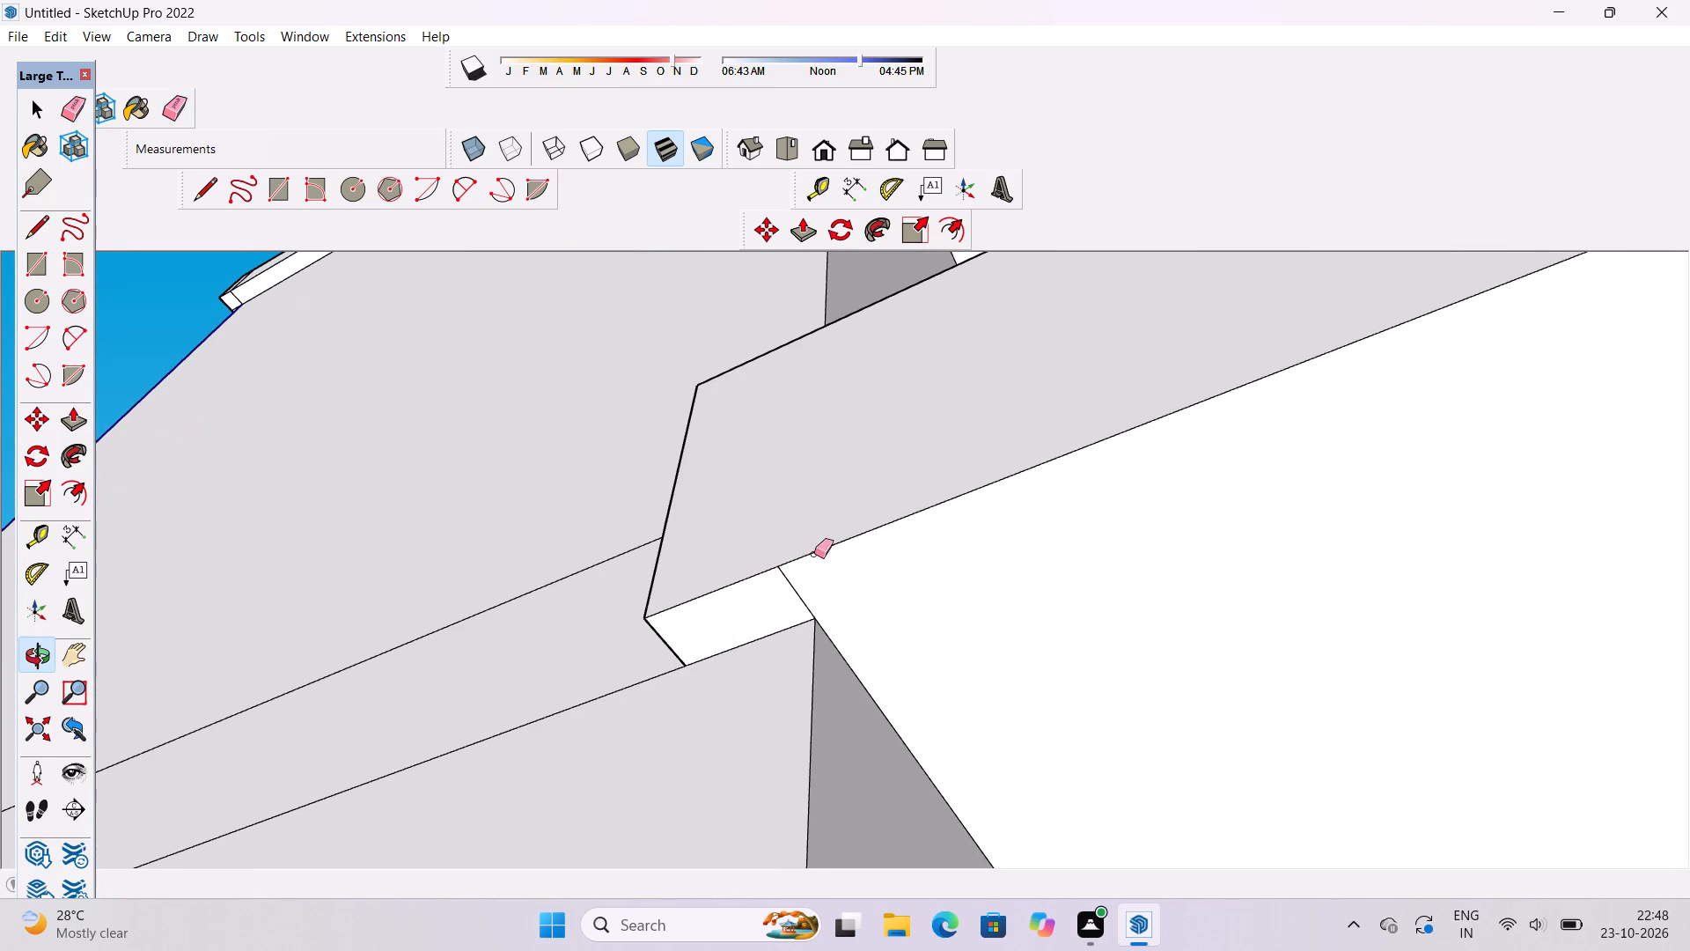
left_click_drag(814, 554, 793, 592)
key("ctrl+z")
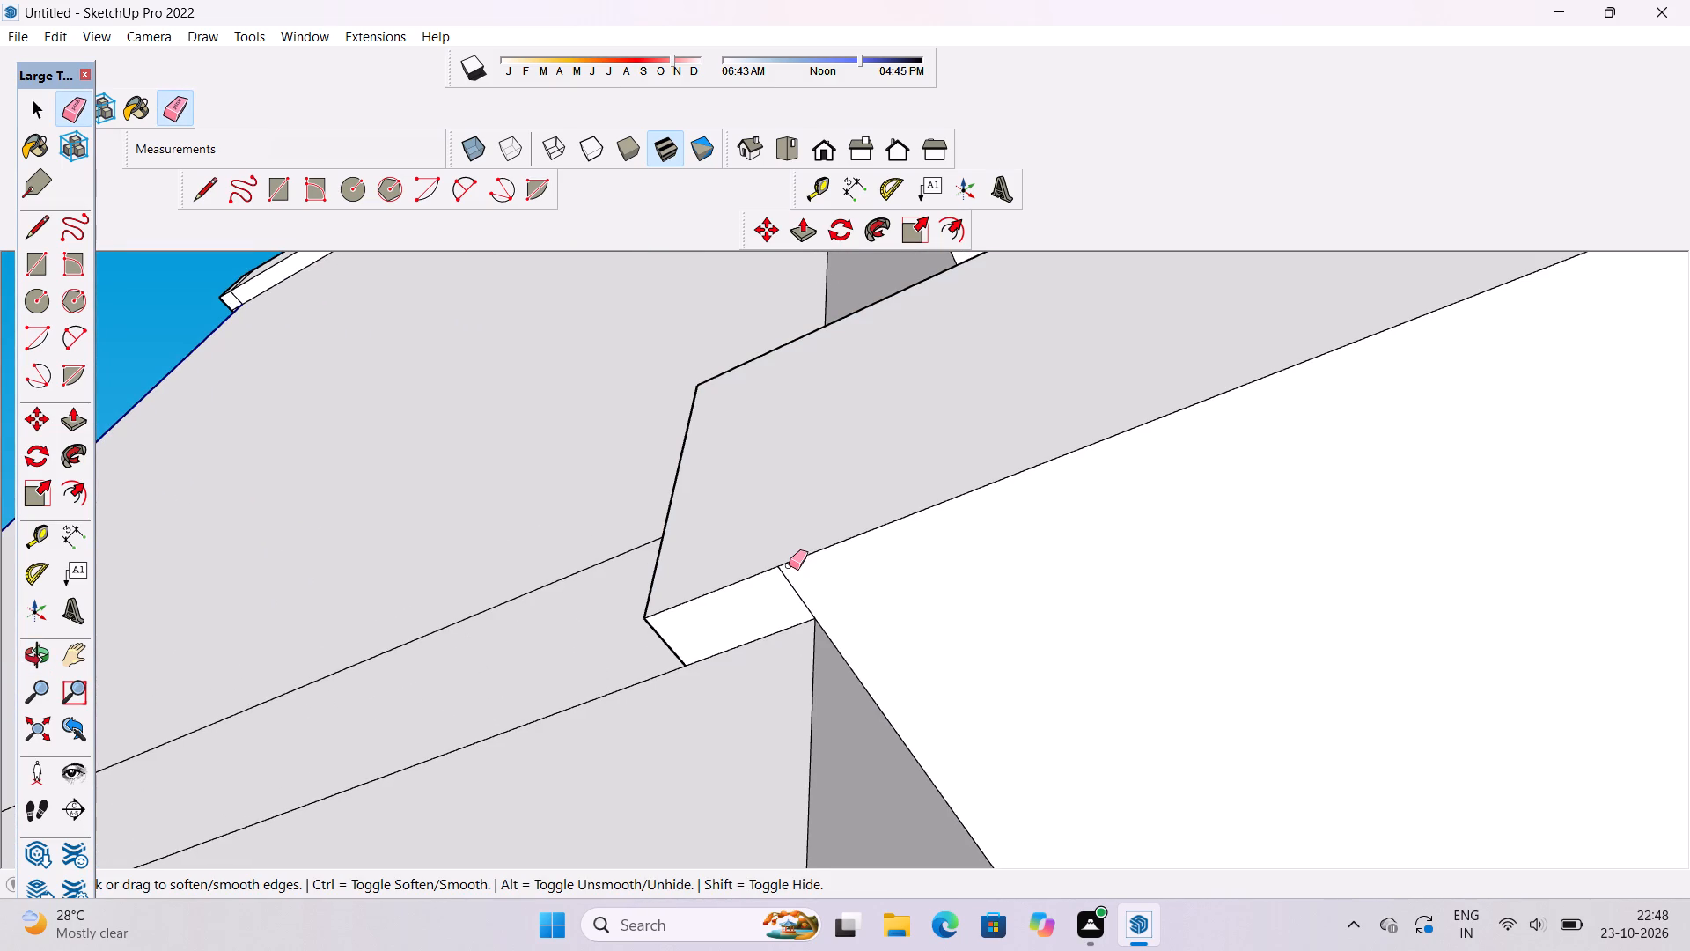
left_click(786, 579)
key("9")
Place a horizontal guide 1' 6" below the top edge of the top-storey front parapet's face.
key("o")
scroll(769, 528, "down", 10)
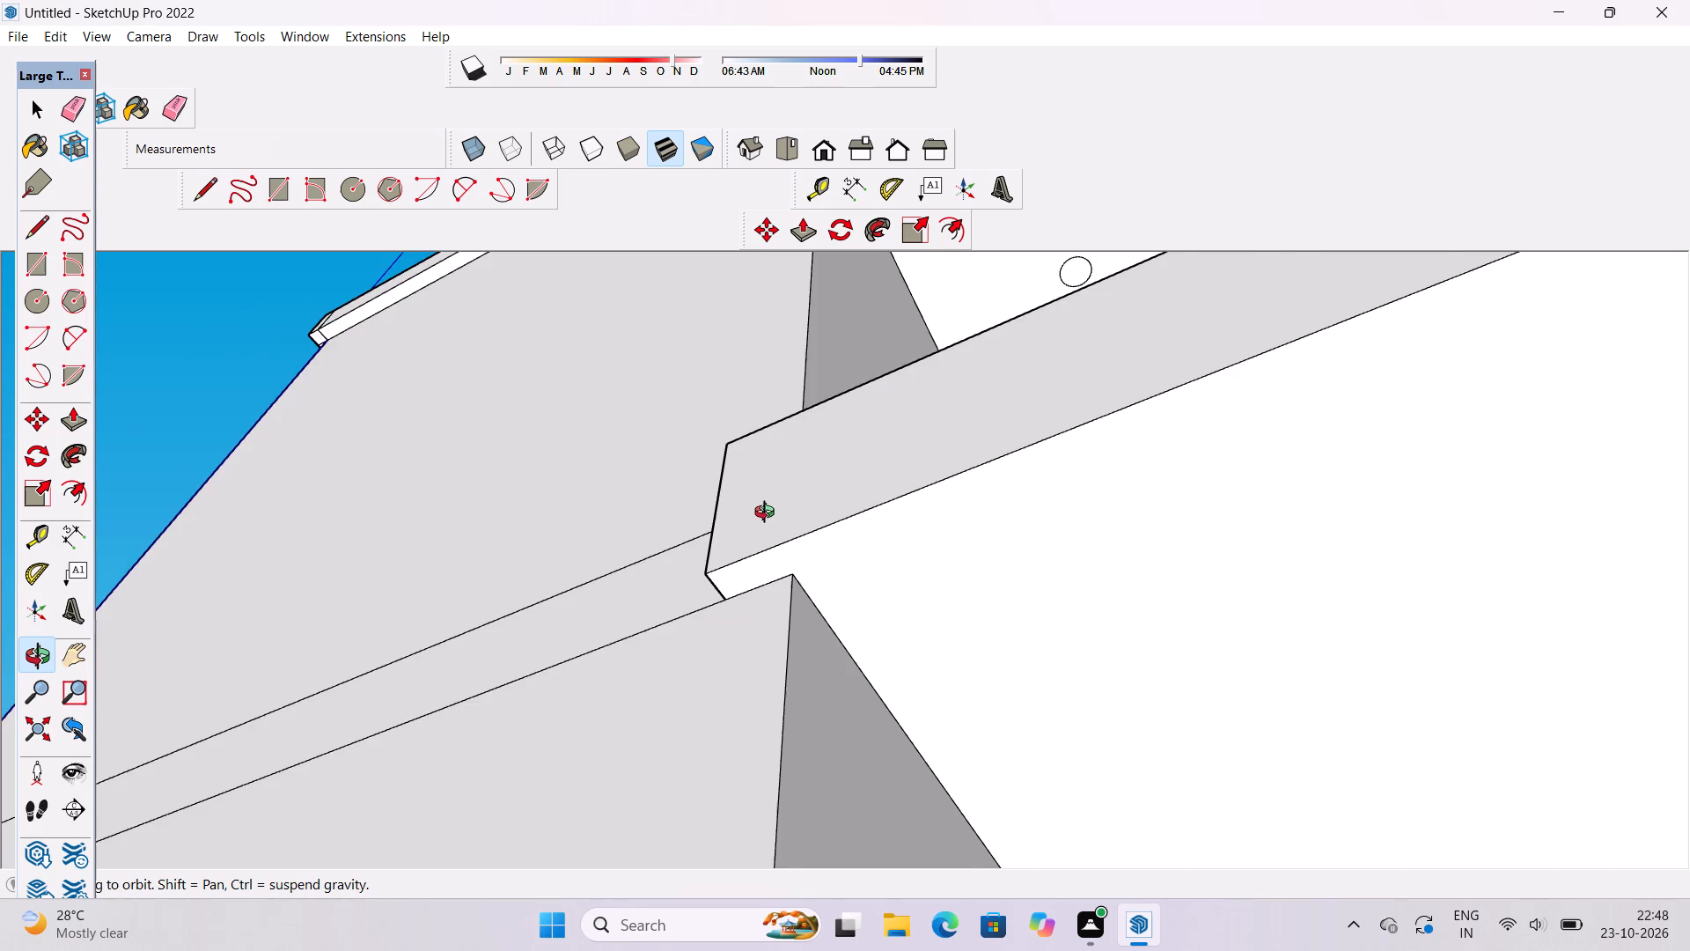
scroll(768, 514, "down", 10)
left_click_drag(769, 513, 850, 680)
scroll(852, 677, "down", 6)
left_click_drag(841, 664, 760, 562)
scroll(743, 543, "down", 5, "shift")
left_click_drag(749, 557, 785, 609)
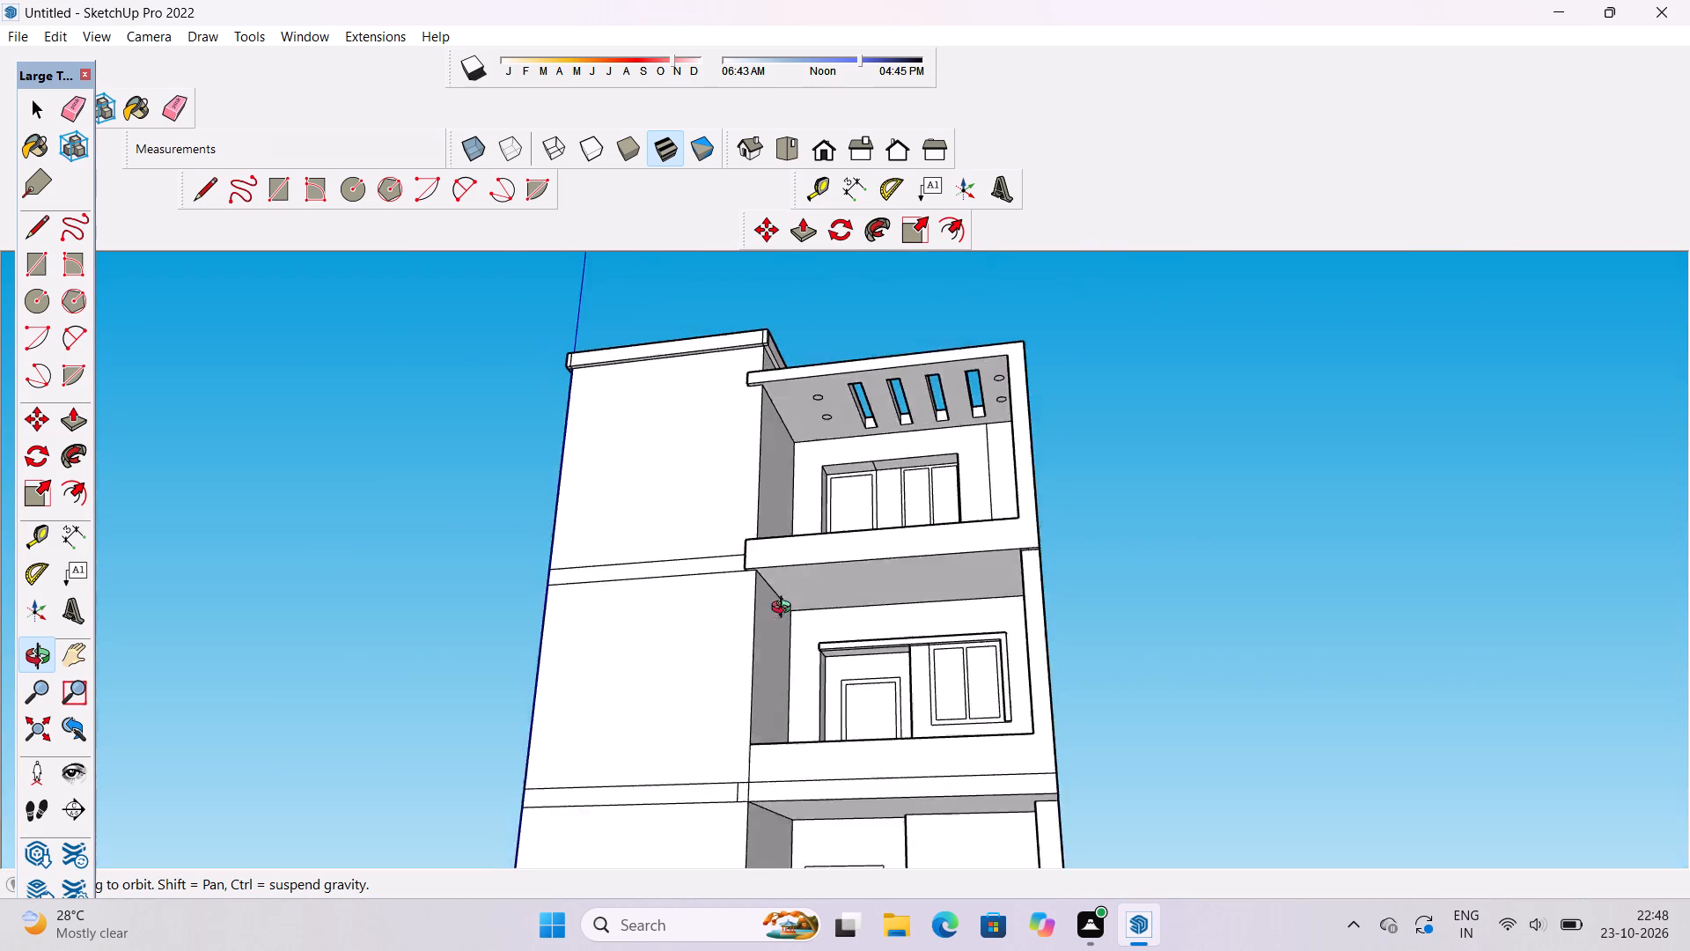
left_click_drag(785, 609, 845, 720)
left_click_drag(928, 610, 812, 656, "shift")
left_click_drag(818, 629, 810, 642, "shift")
left_click_drag(800, 658, 790, 644, "shift")
scroll(834, 620, "up", 5)
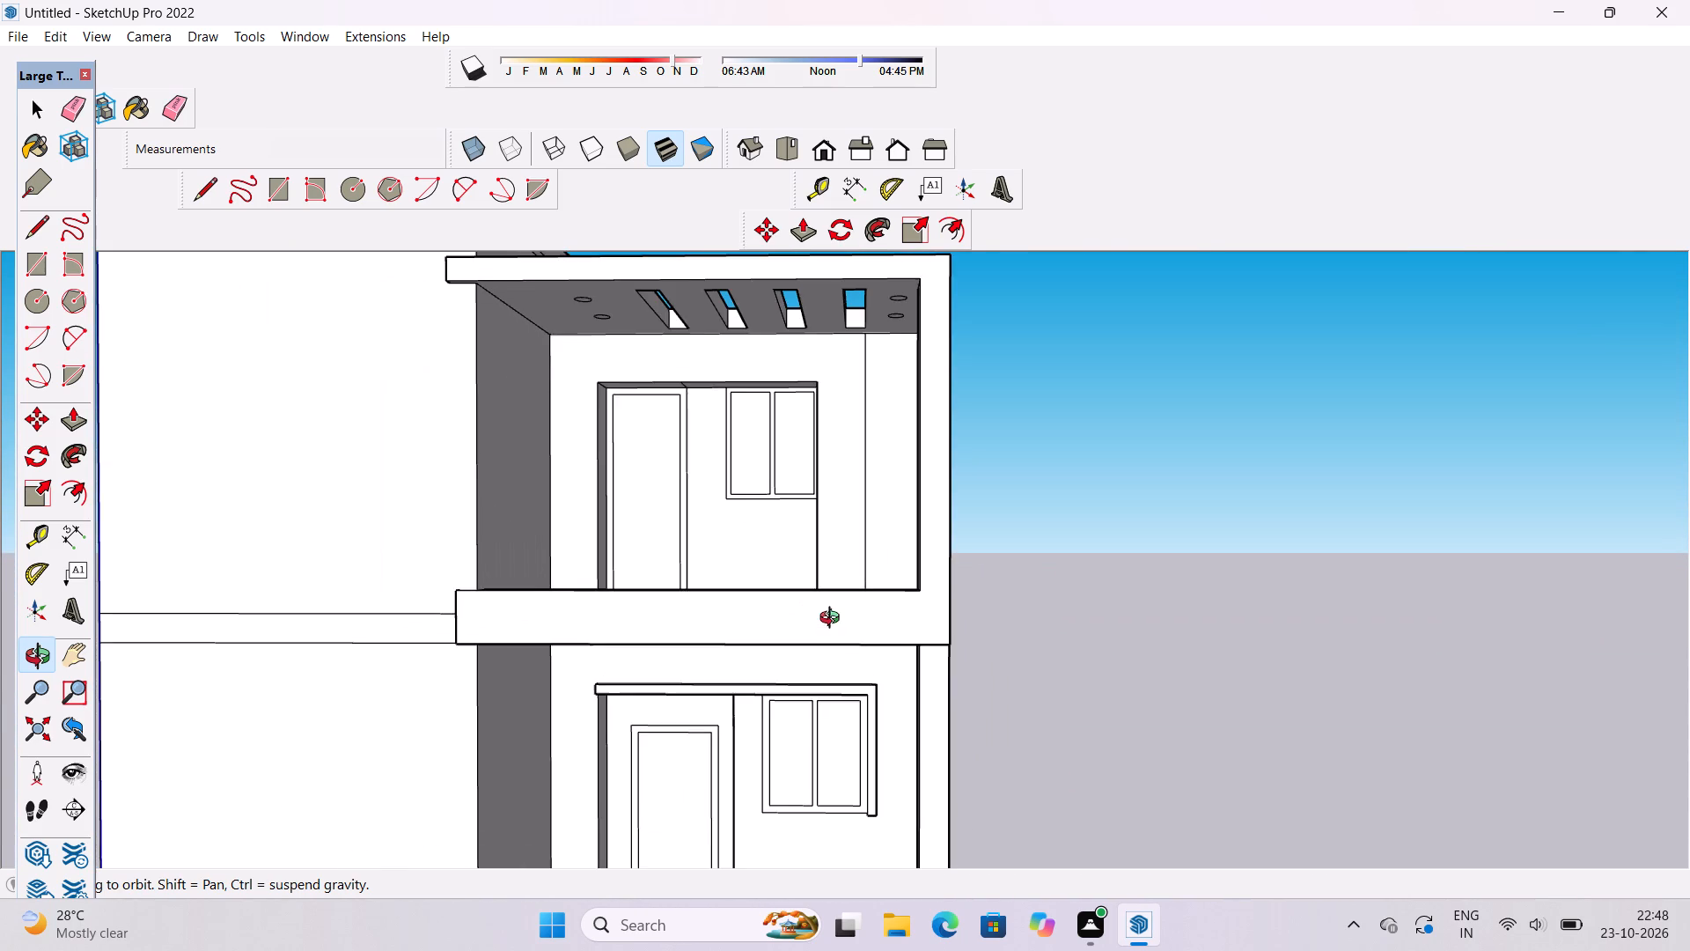
left_click_drag(834, 614, 807, 625, "shift")
left_click_drag(807, 625, 815, 667, "shift")
scroll(841, 629, "up", 4)
left_click_drag(753, 638, 818, 641, "shift")
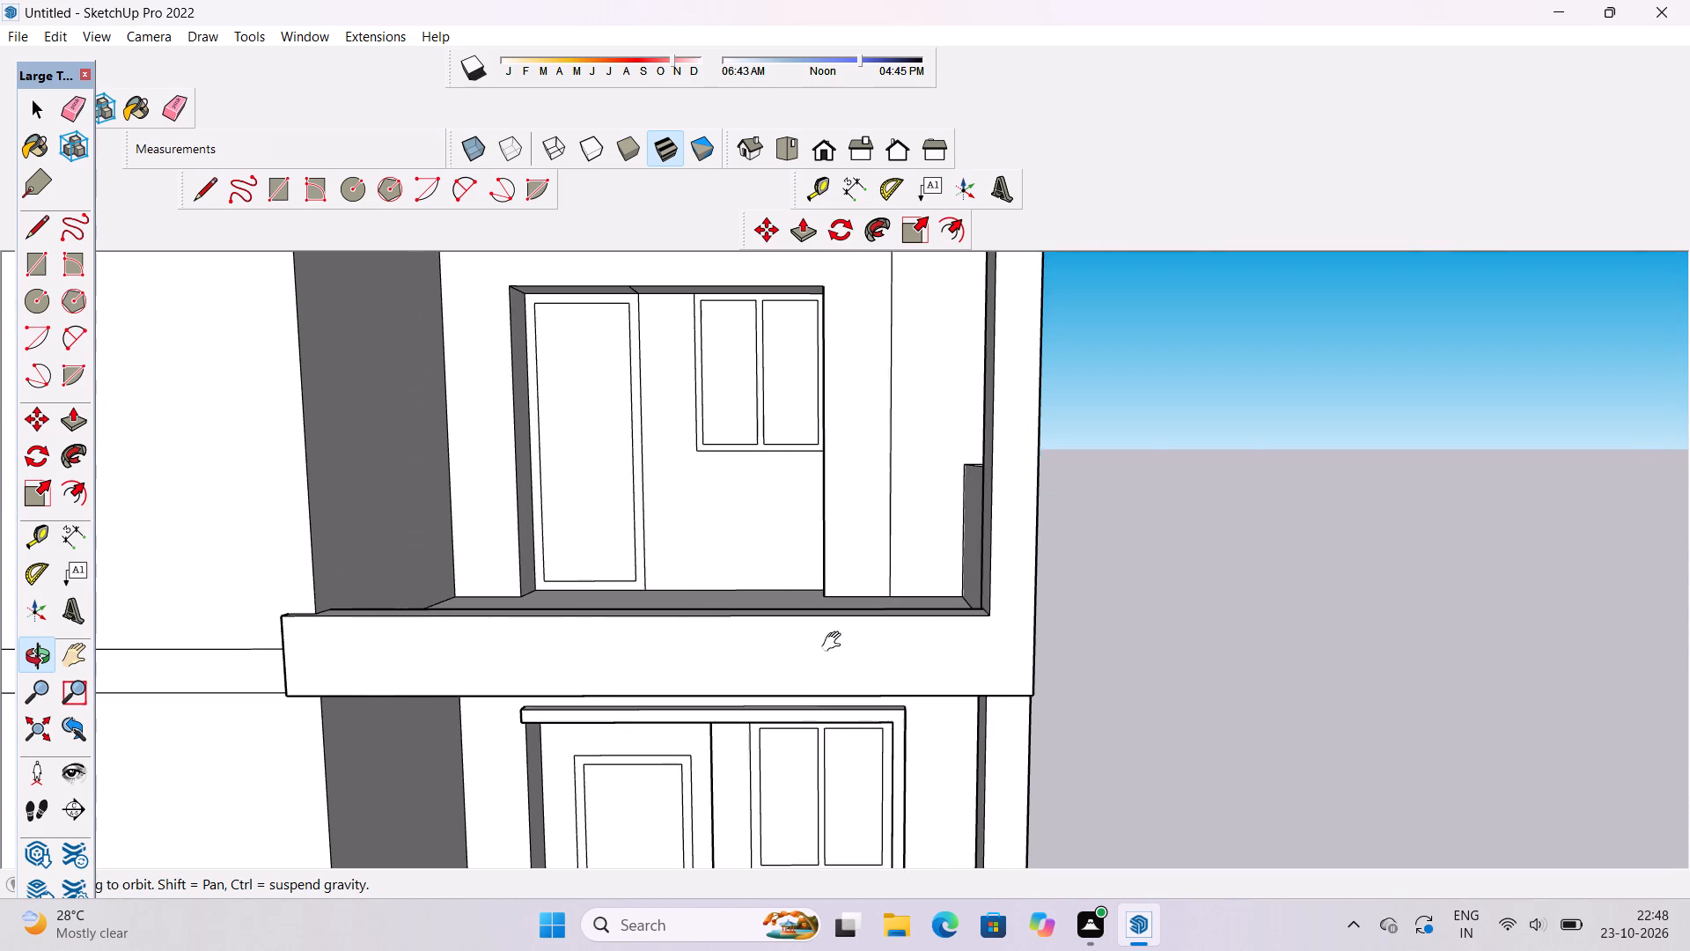
left_click_drag(748, 643, 950, 644, "shift")
left_click(847, 648)
key("t")
scroll(830, 645, "up", 4)
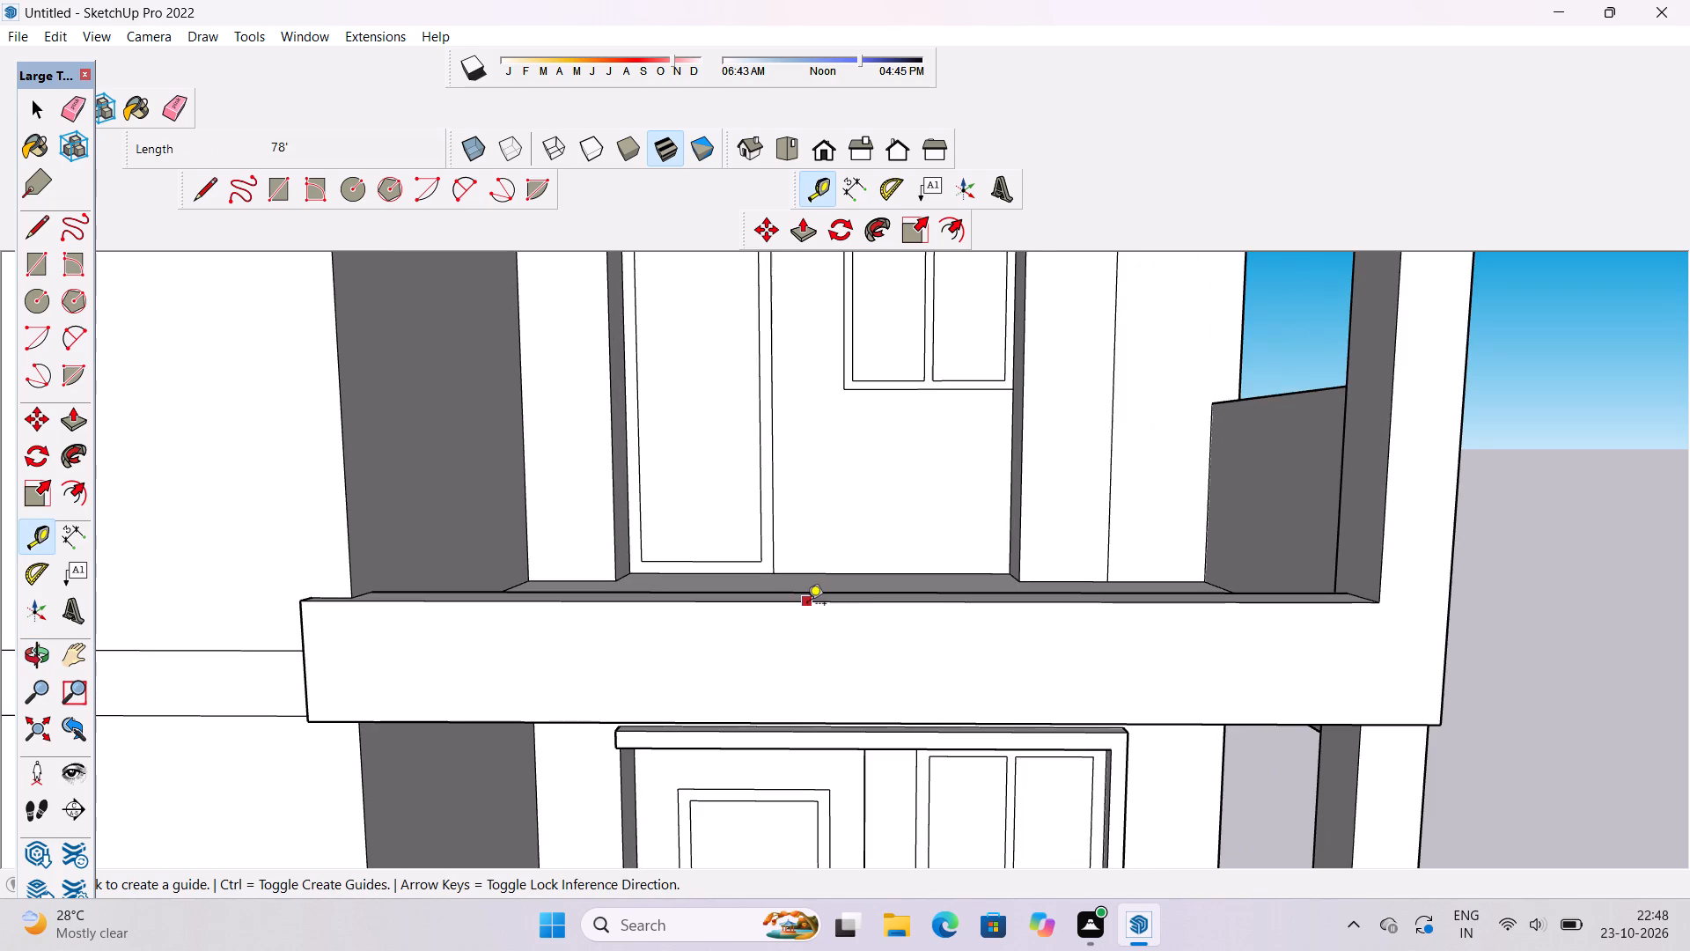
left_click(837, 601)
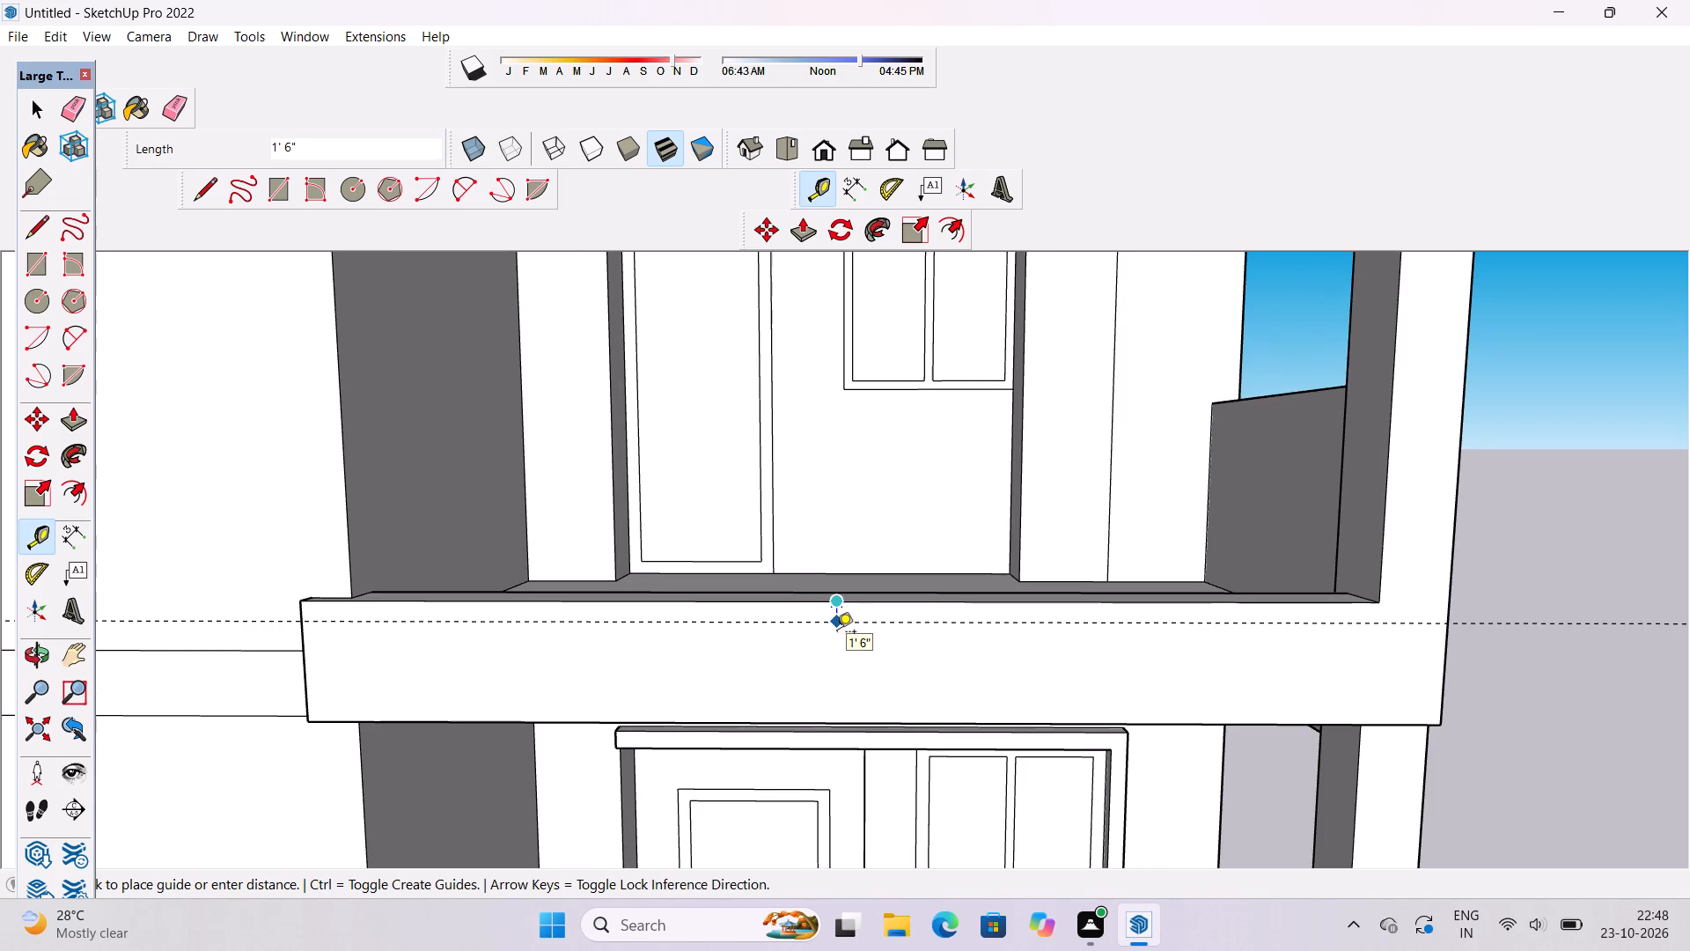
left_click(837, 633)
Draw a line about 78' long along the guide from the parapet's inner end, and continue it up to the opening's lower outer corner.
key("l")
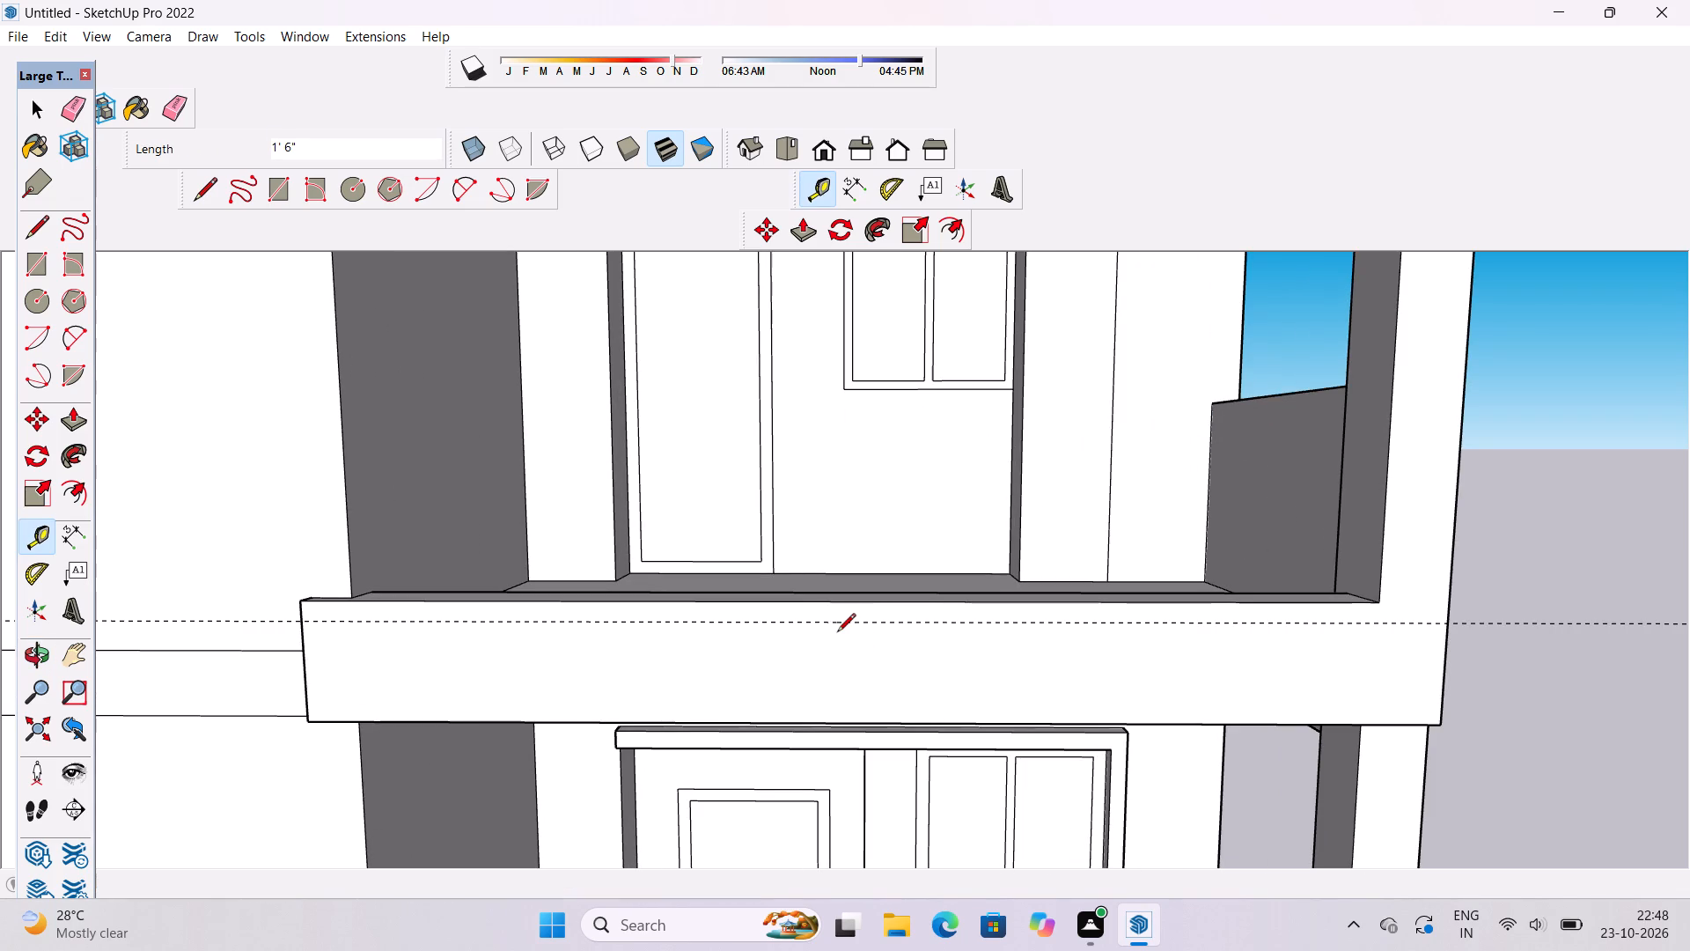
left_click(302, 621)
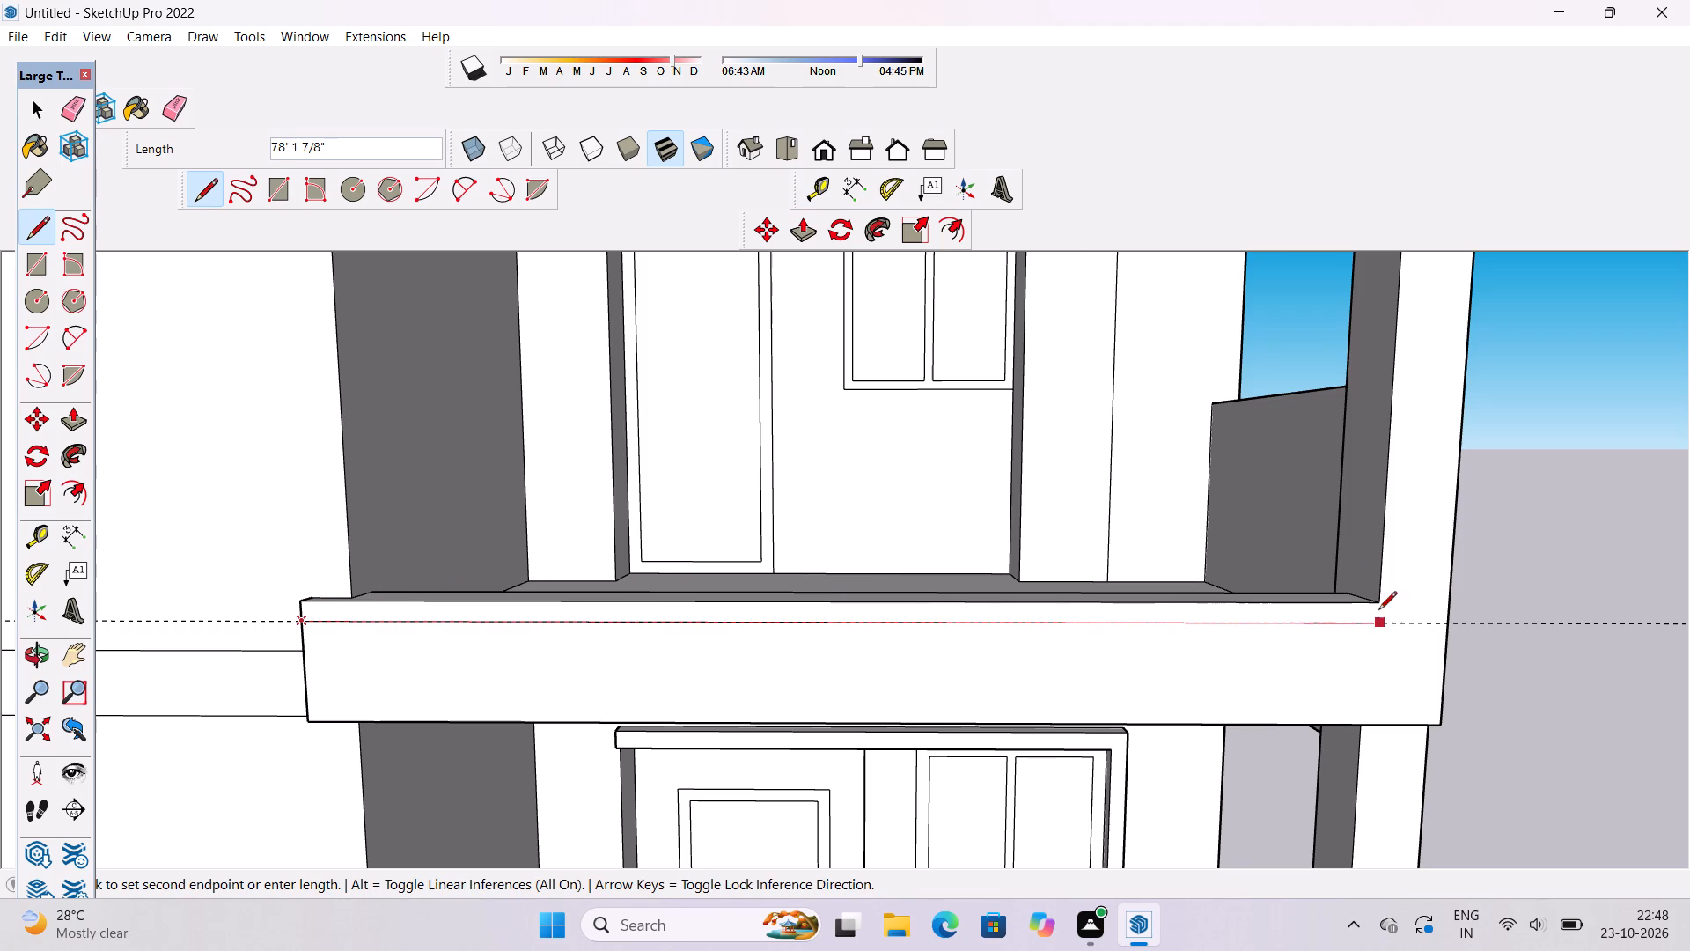
scroll(1379, 623, "up", 10)
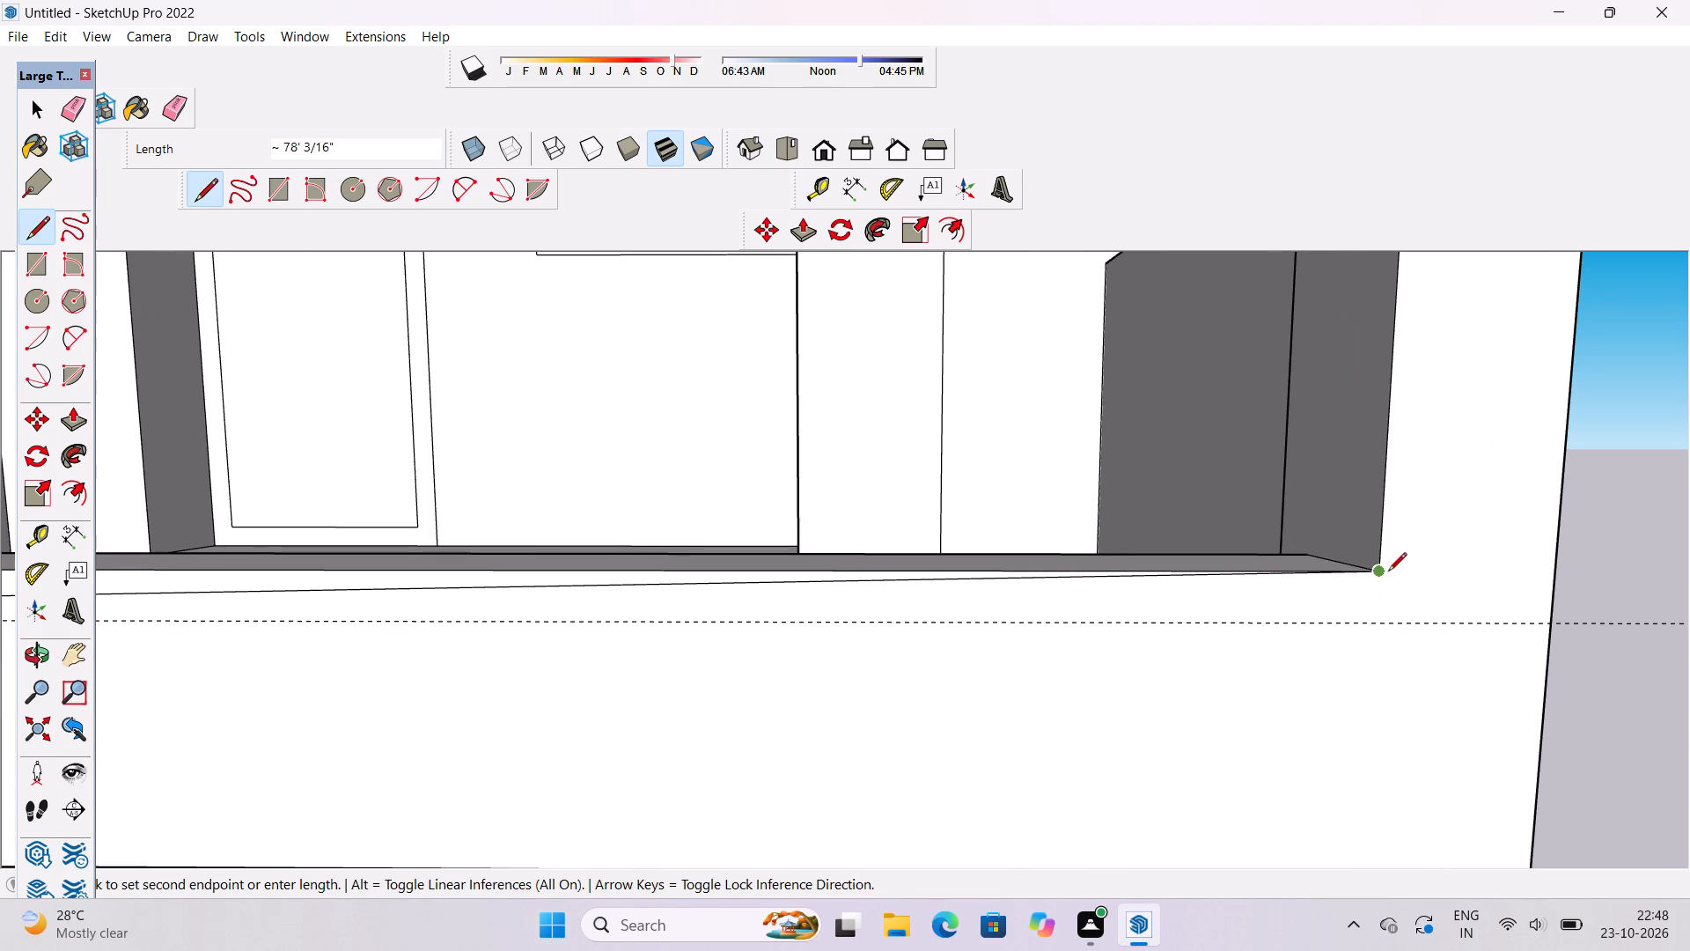
left_click(1379, 625)
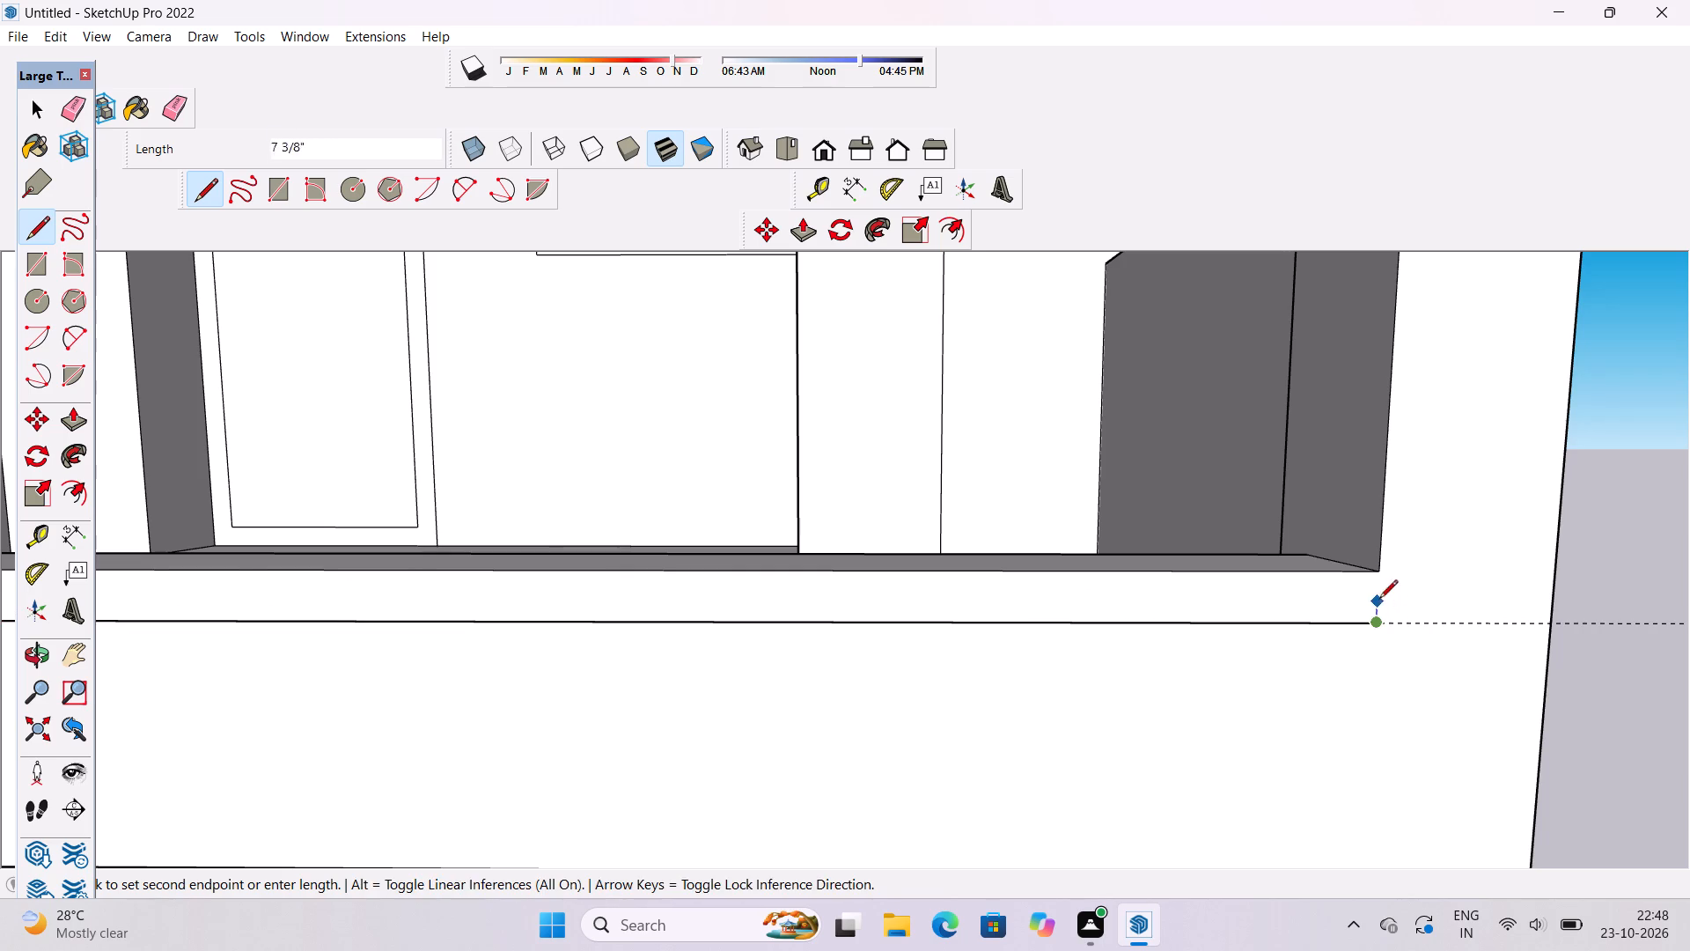
left_click(1380, 571)
key("space")
Erase the construction guide beside the outer end of the line on the top-storey front parapet's face.
scroll(1380, 556, "down", 6)
key("e")
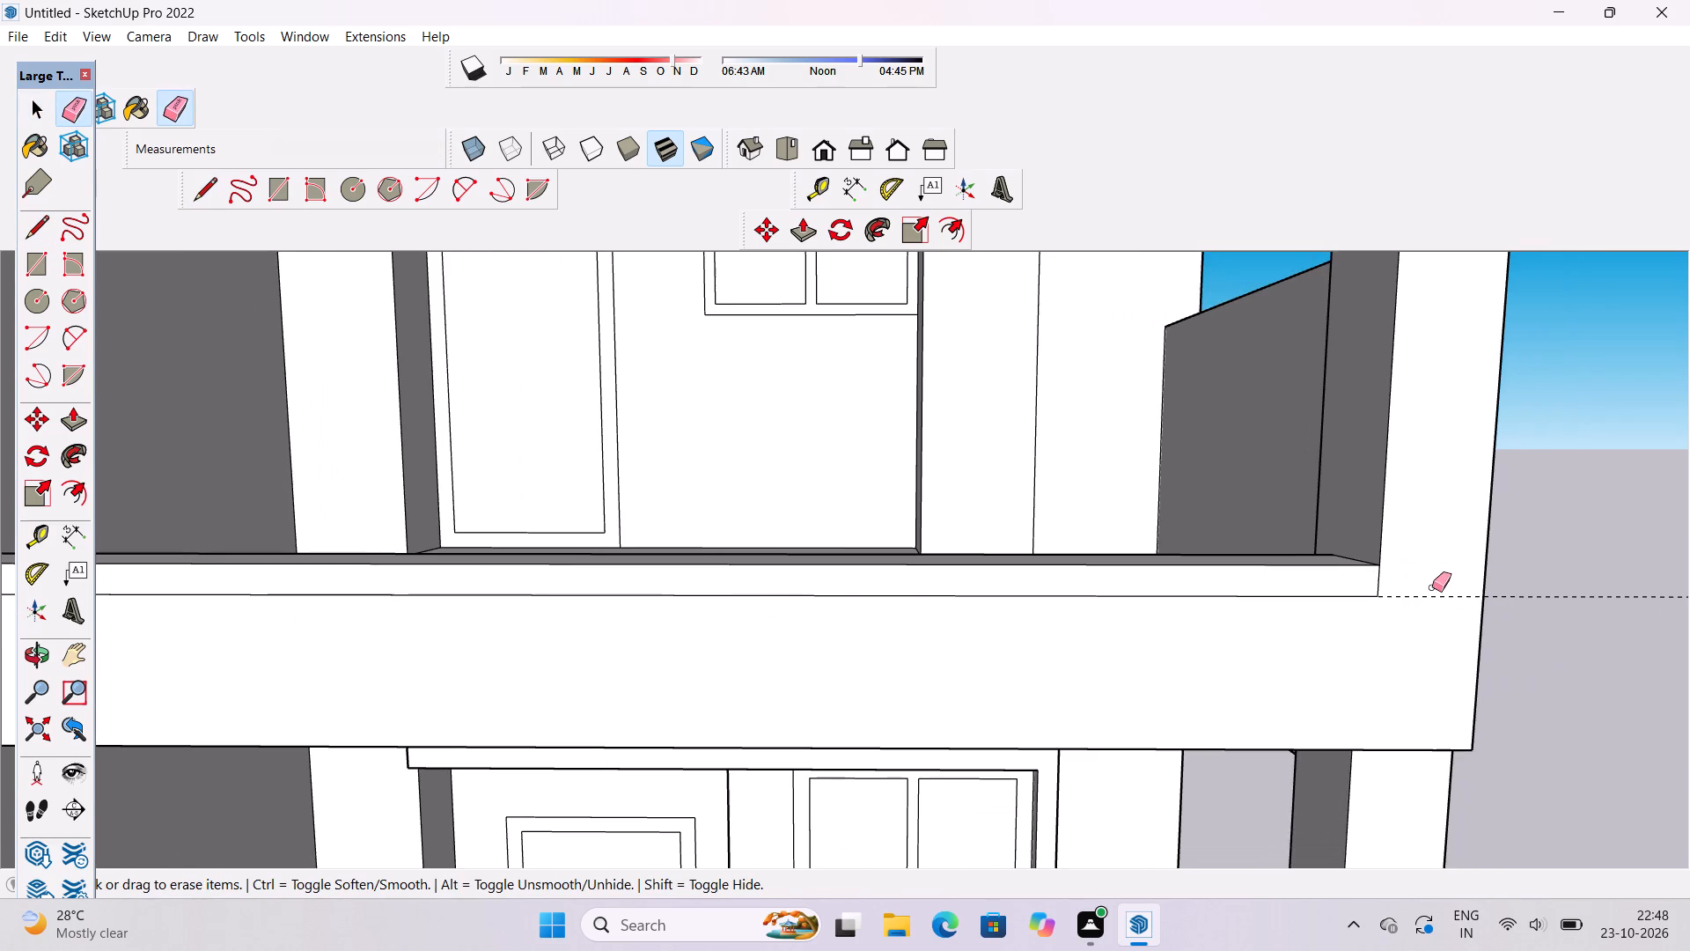
left_click_drag(1436, 584, 1438, 600)
Push/Pull the narrow upper strip of the top-storey front parapet's face outward by 1'.
scroll(1305, 624, "down", 5)
key("o")
left_click_drag(1459, 611, 1286, 647)
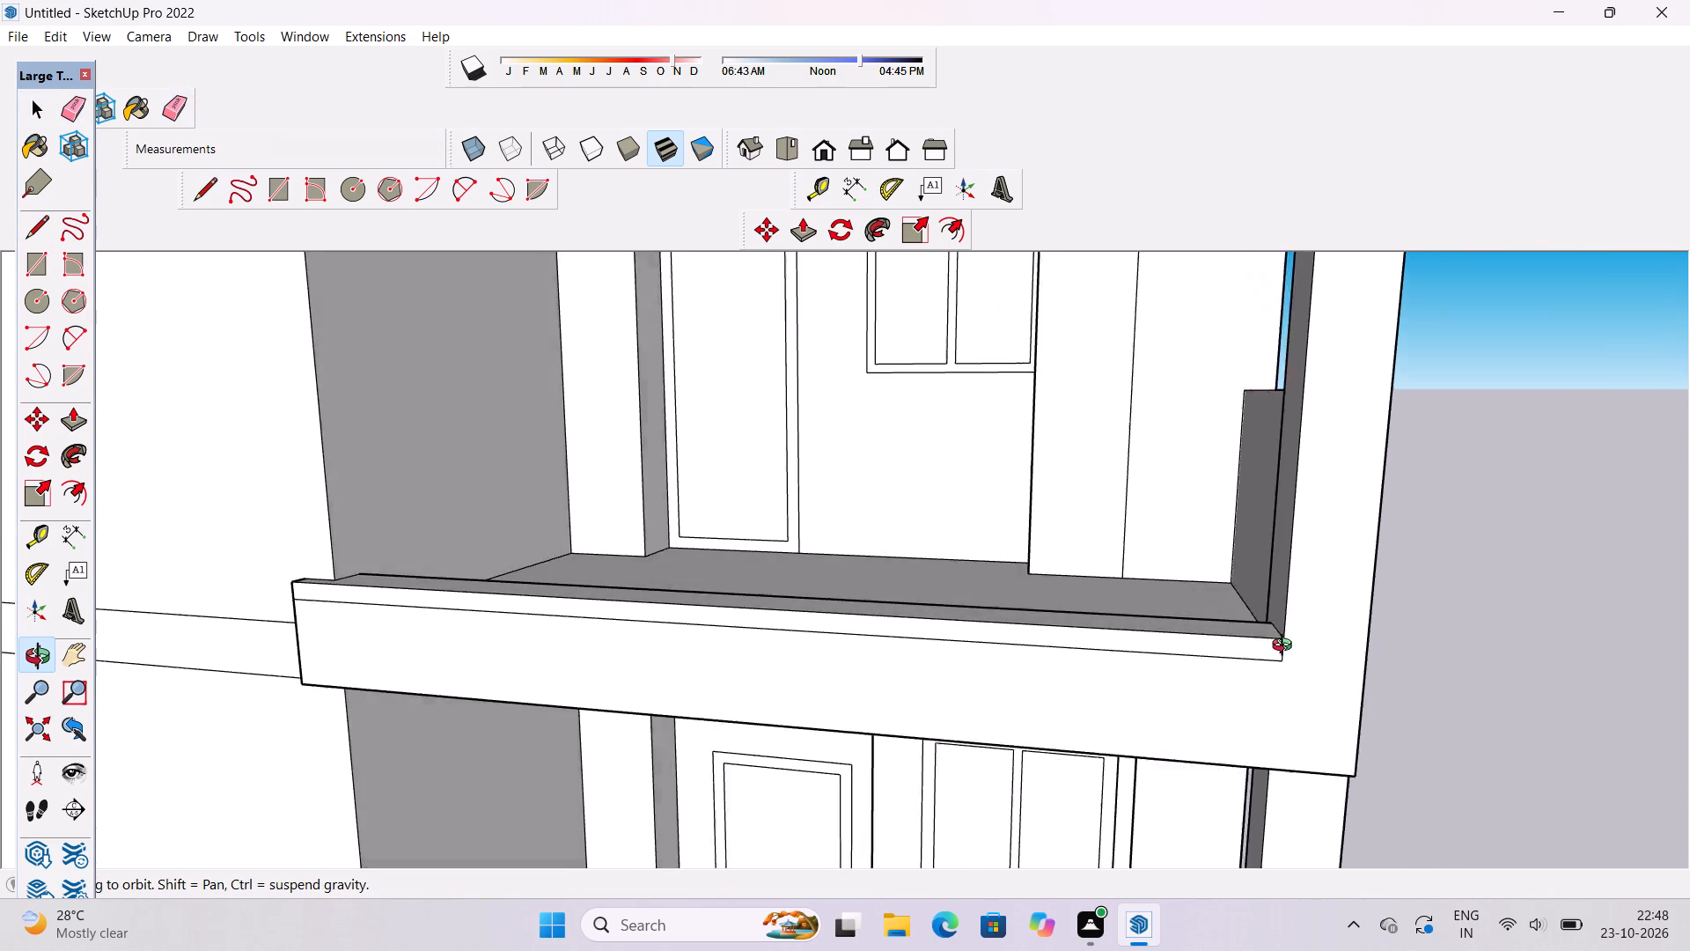
left_click_drag(1286, 647, 1144, 648)
left_click_drag(966, 660, 1334, 580, "shift")
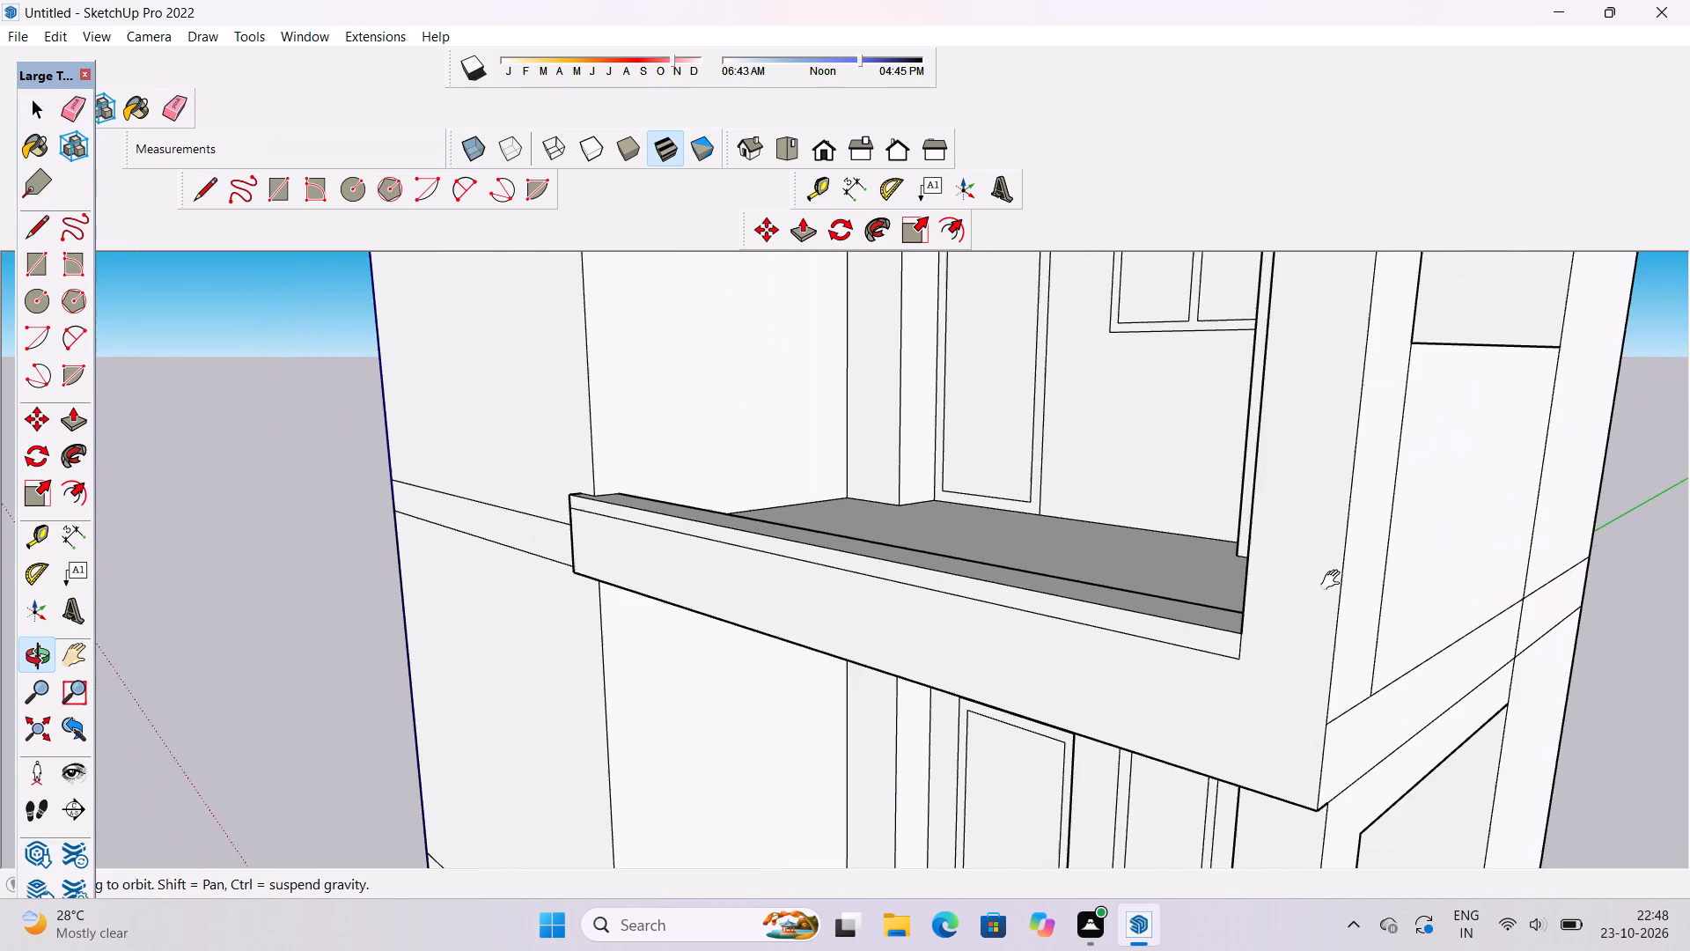
scroll(1334, 580, "down", 6)
left_click_drag(1203, 638, 1158, 683)
left_click_drag(1143, 683, 1336, 650, "shift")
left_click_drag(1337, 650, 1279, 666)
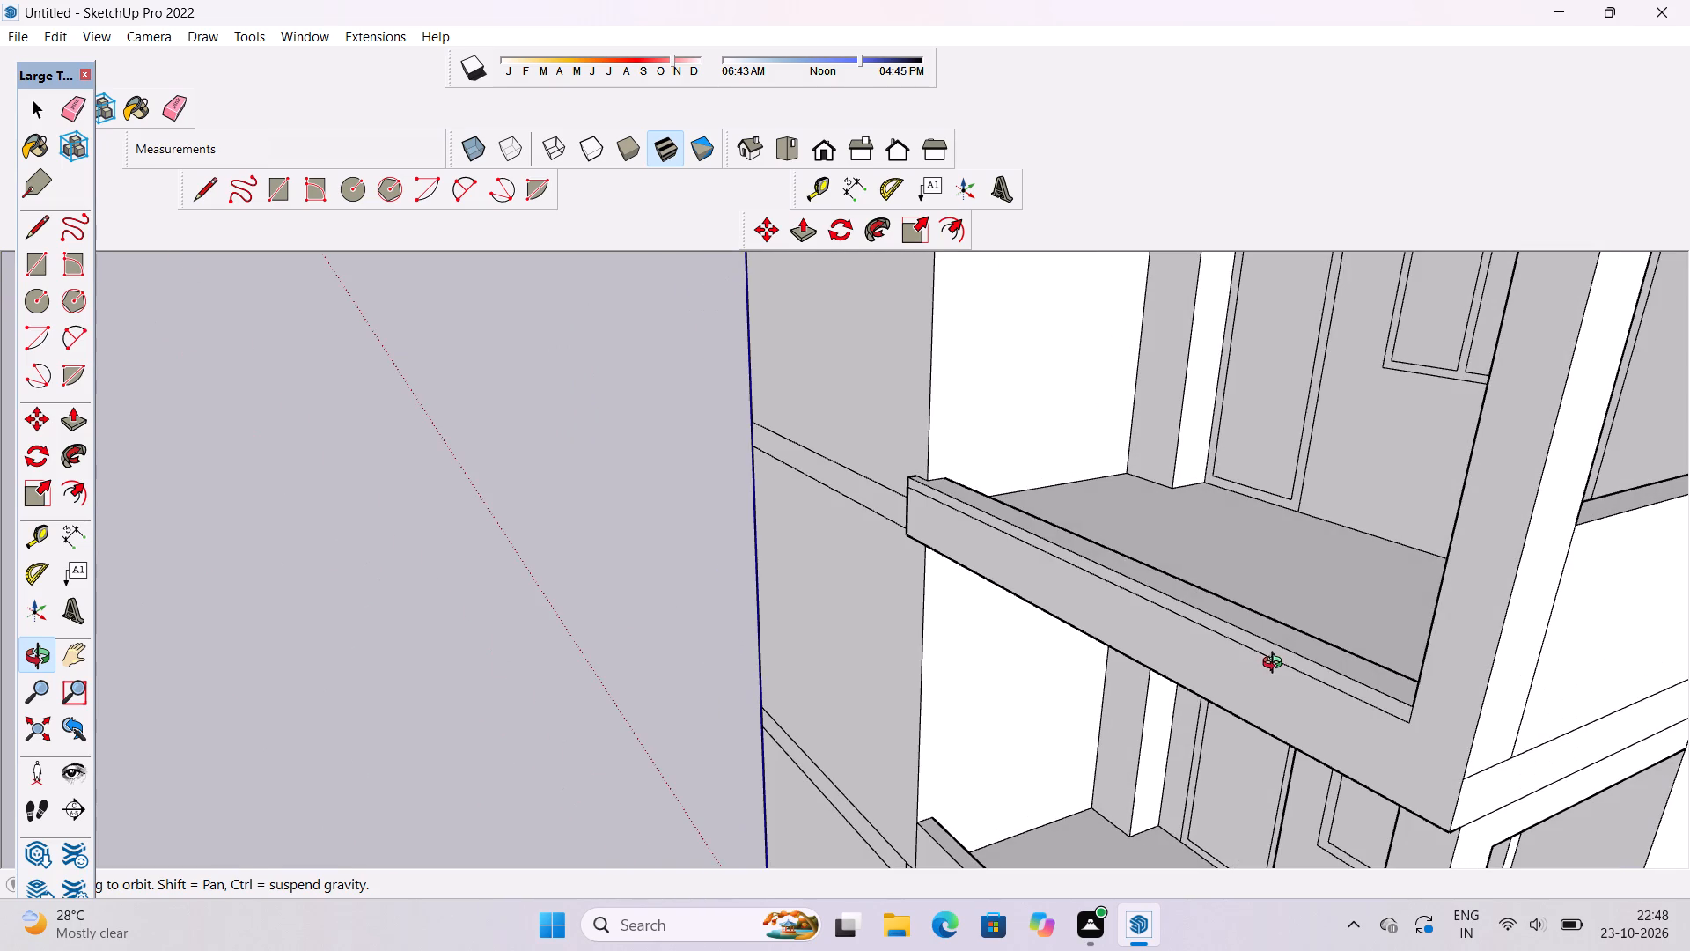
key("p")
scroll(1320, 646, "up", 4)
scroll(1001, 570, "down", 6)
scroll(1184, 658, "up", 5)
left_click(1201, 643)
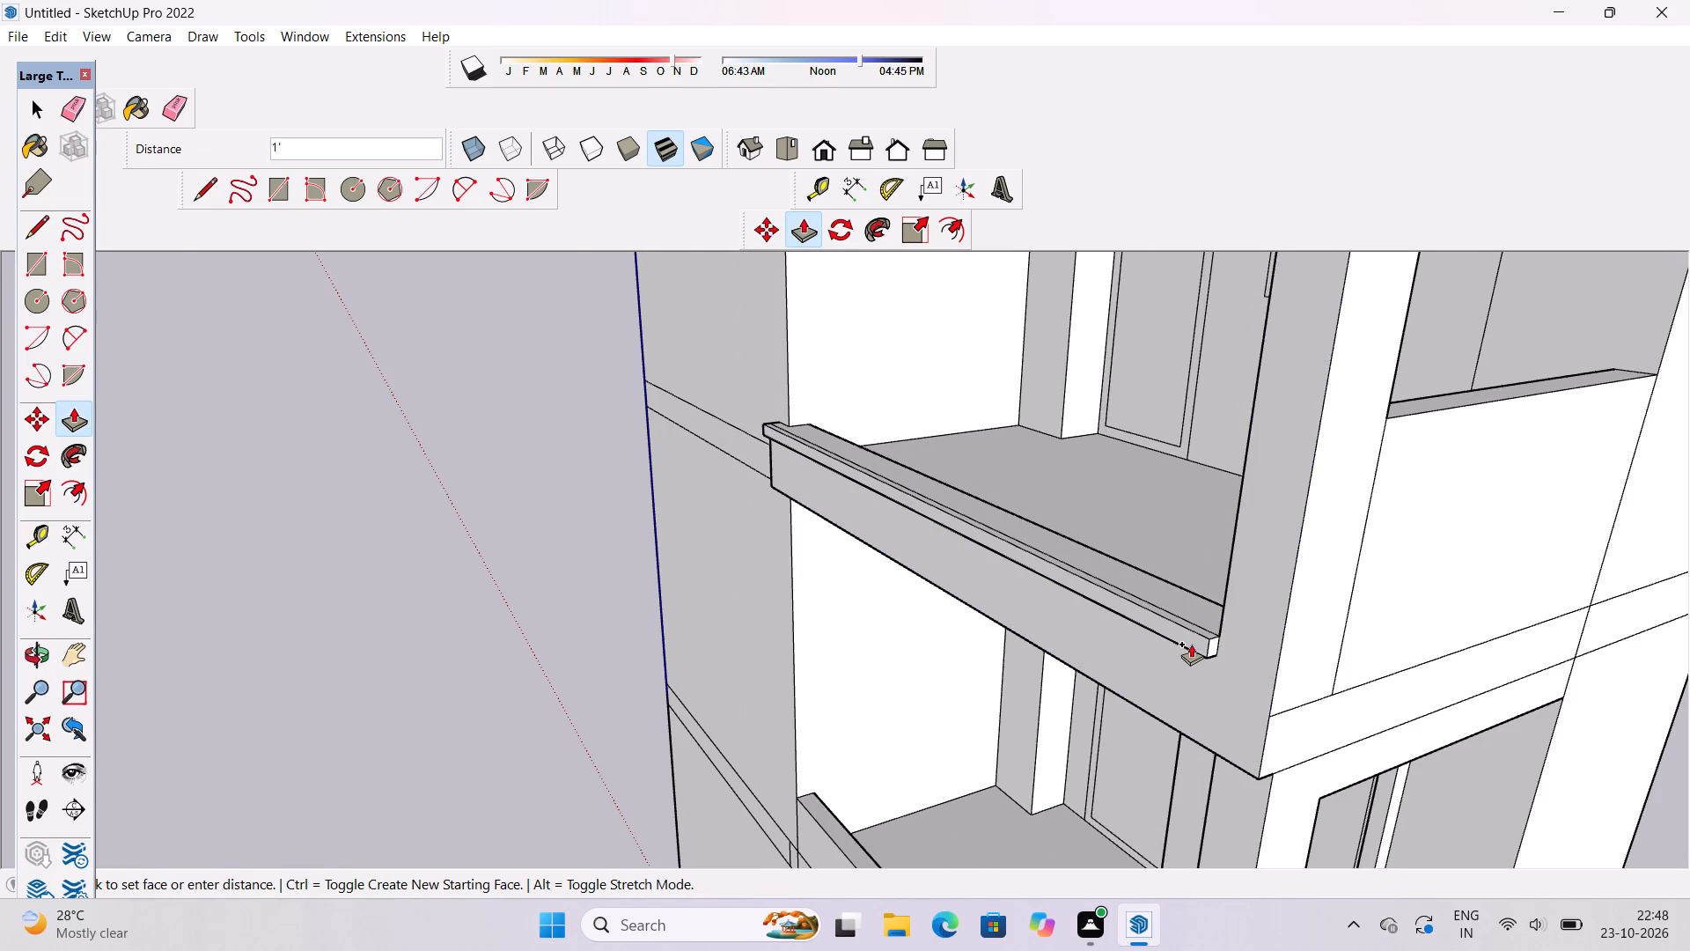
type("1'")
key("Return")
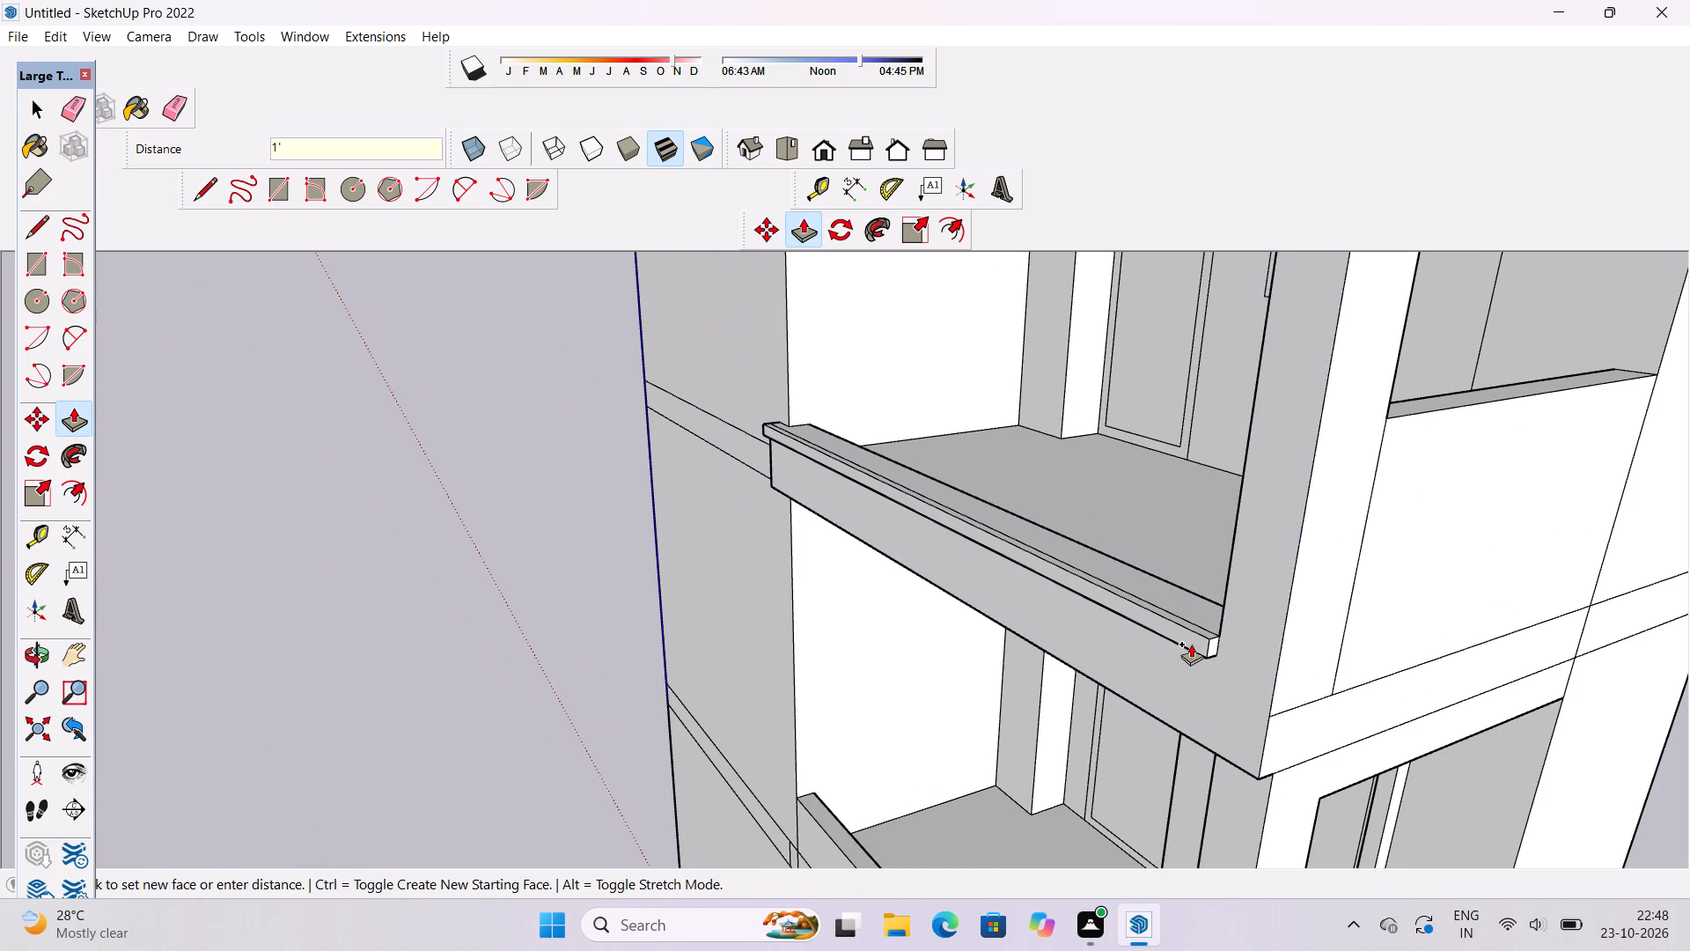
key("space")
Erase the short vertical seam on the band below the middle-storey front parapet, in line with the parapet's inner end.
type("o")
scroll(1066, 526, "down", 7)
left_click_drag(1031, 546, 1169, 534)
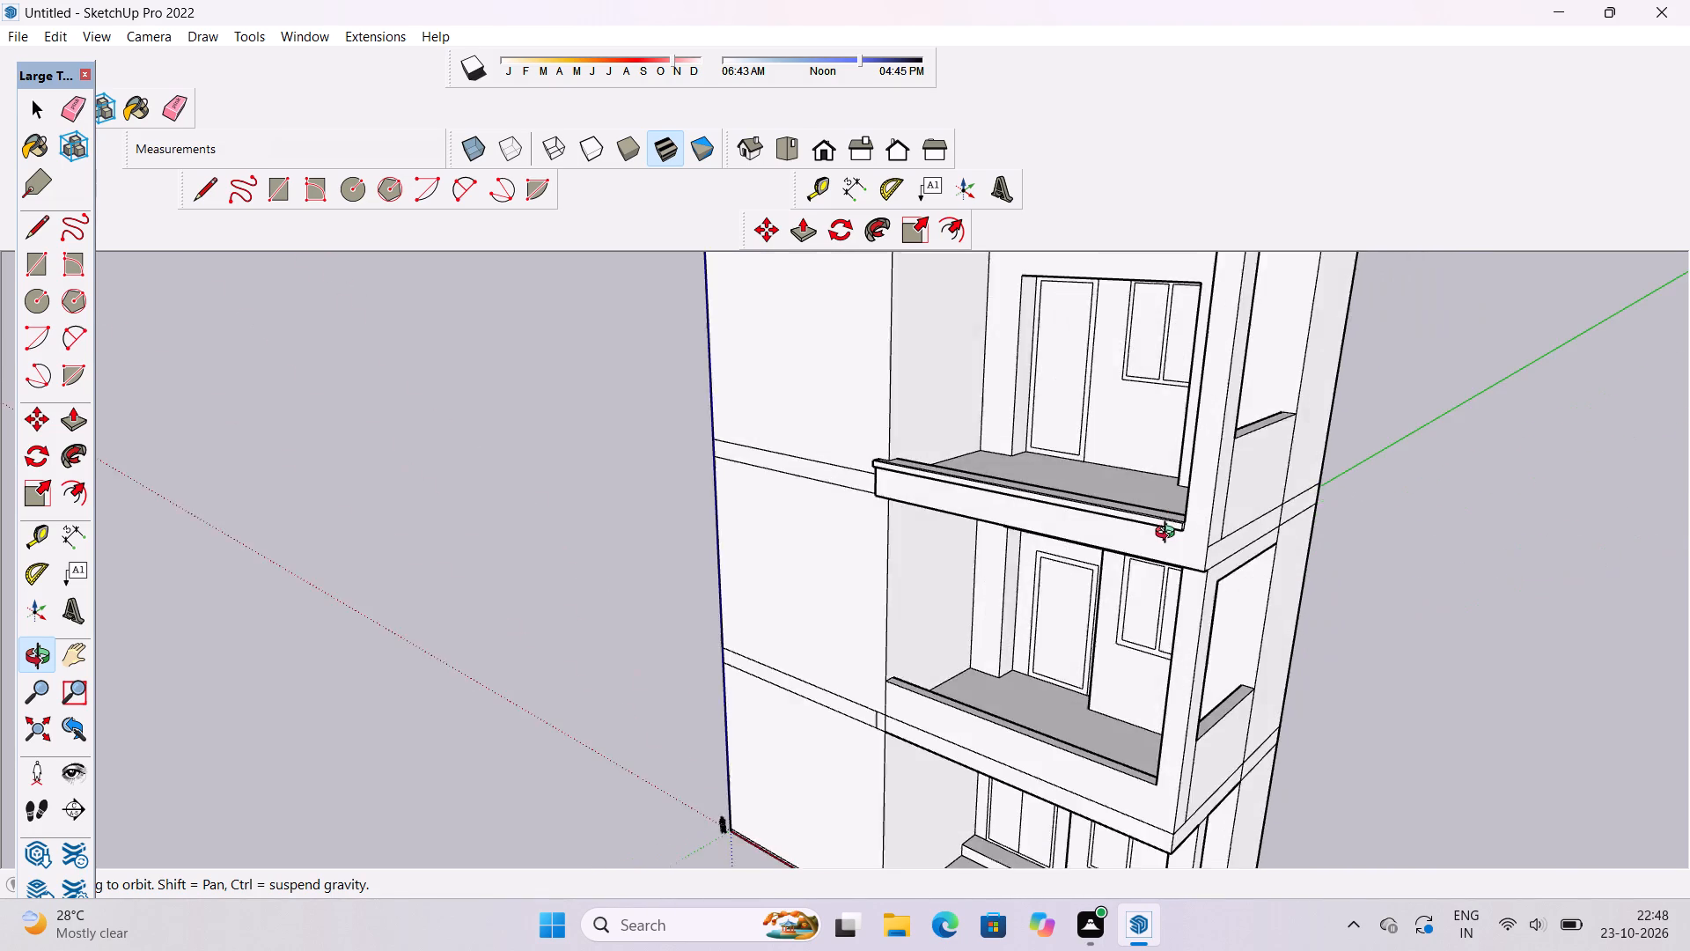
scroll(1169, 534, "down", 4)
left_click_drag(1081, 561, 1112, 419, "shift")
left_click_drag(1016, 557, 1182, 512)
scroll(1133, 513, "up", 3)
left_click_drag(1131, 513, 1111, 556, "shift")
left_click_drag(1112, 534, 1091, 560, "shift")
left_click_drag(1091, 561, 1134, 577)
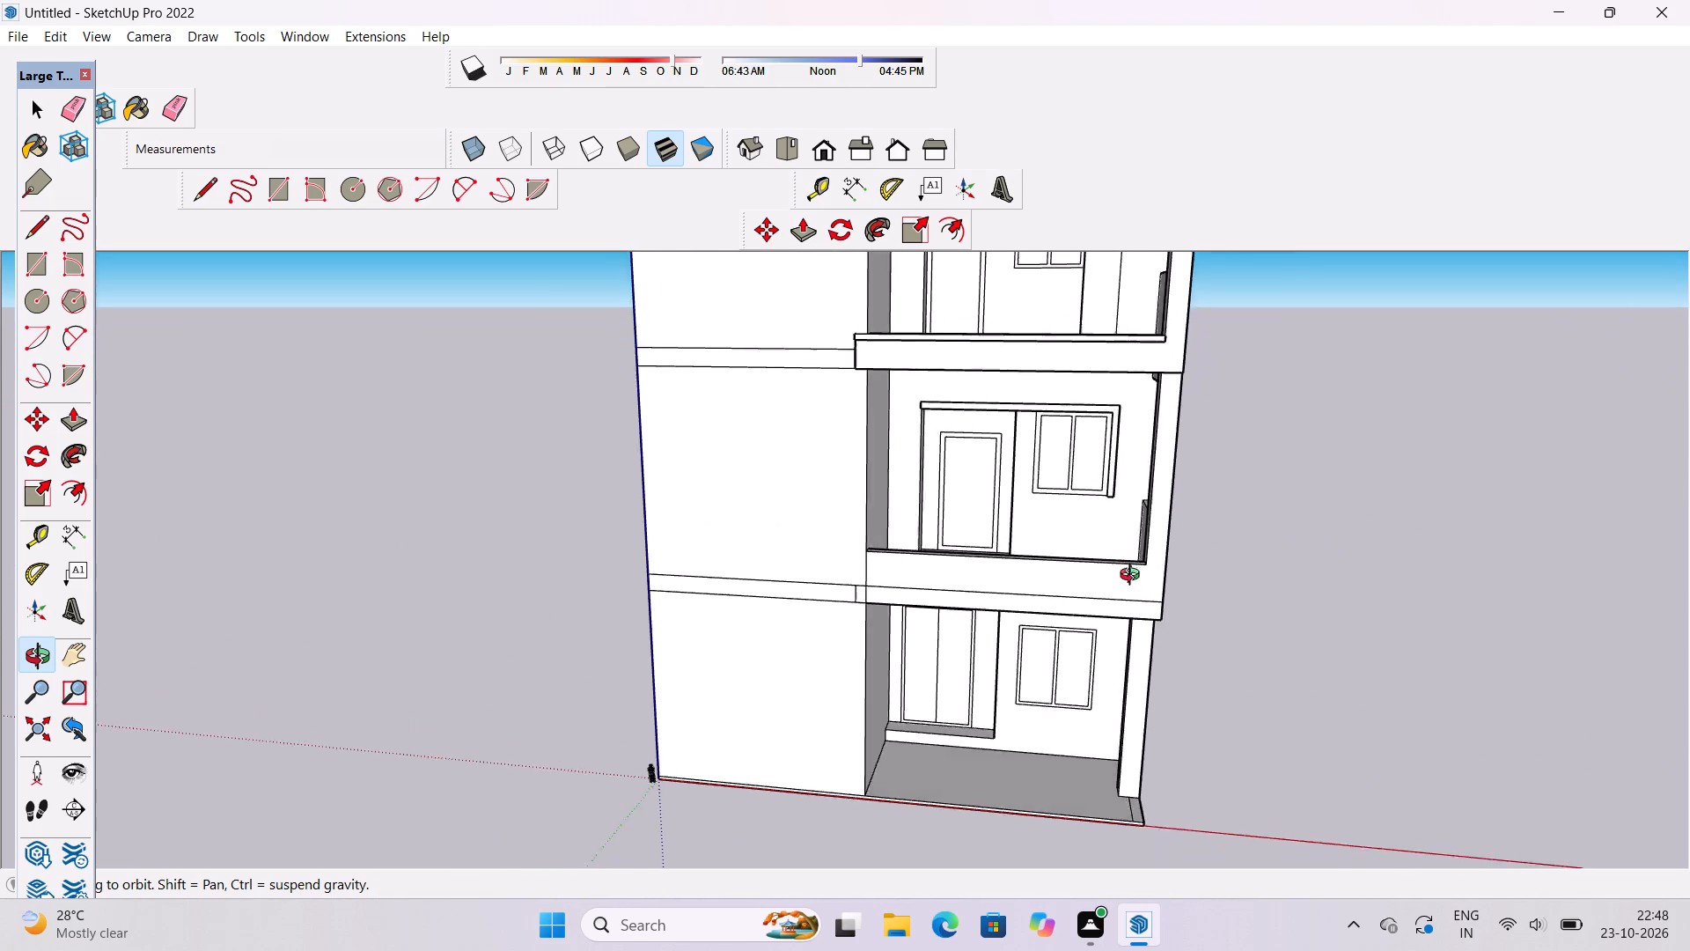
left_click_drag(1134, 577, 1235, 544)
left_click_drag(1160, 570, 1143, 597, "shift")
left_click_drag(1099, 599, 925, 613)
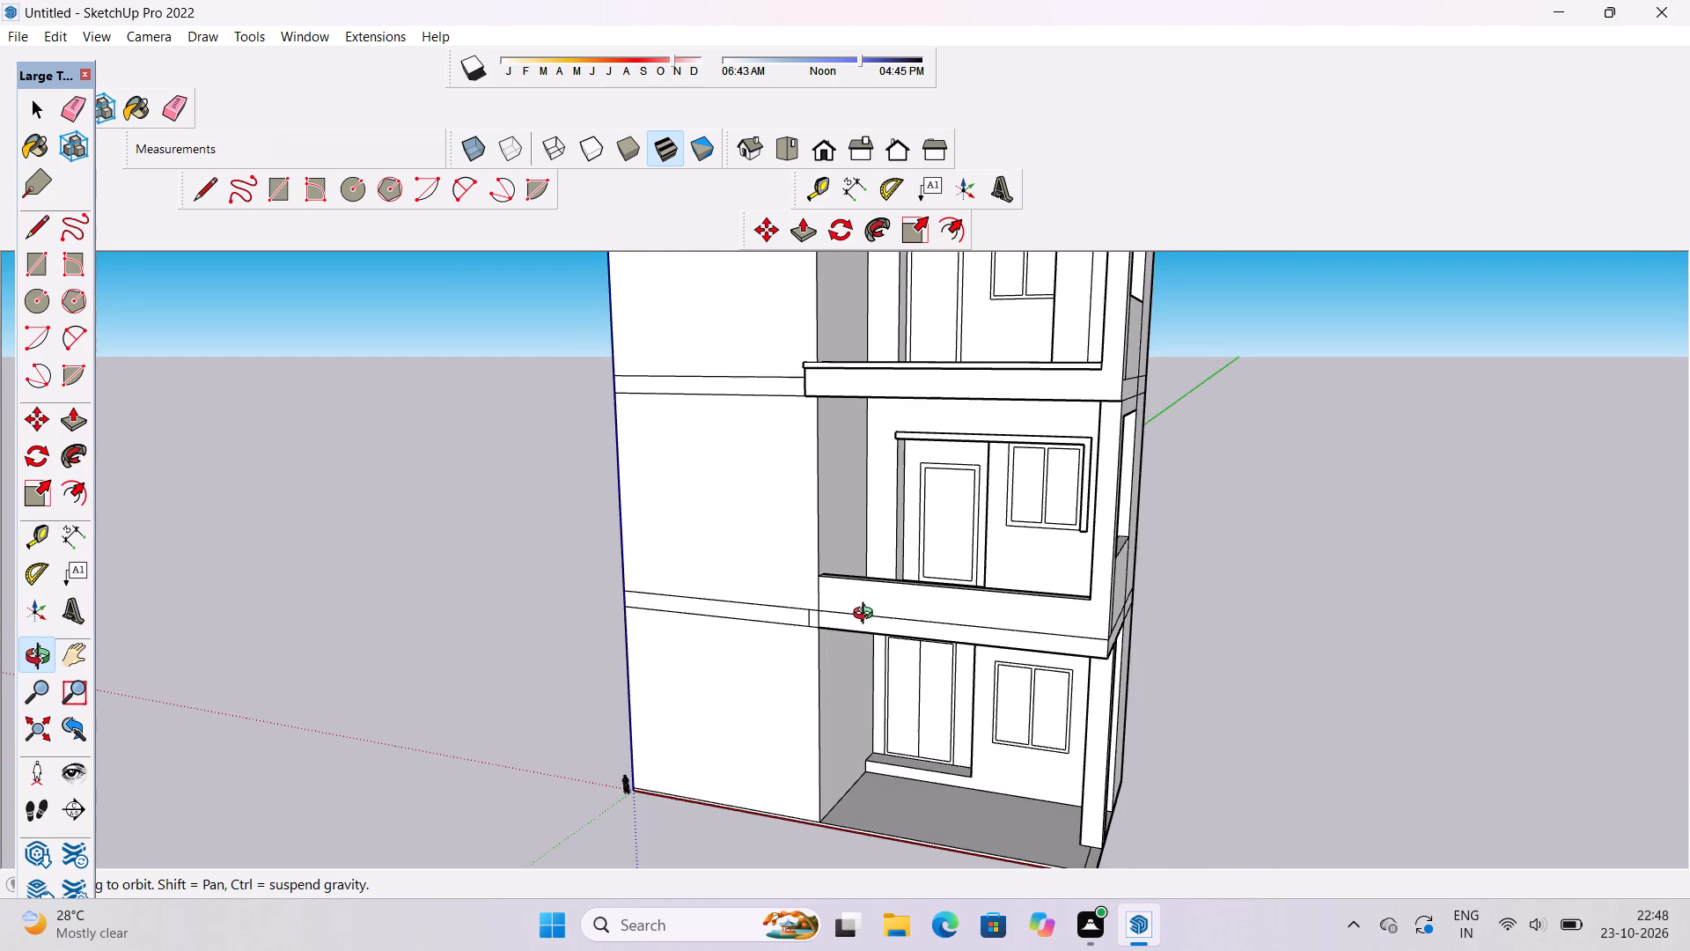
scroll(867, 616, "up", 10)
left_click_drag(794, 617, 962, 623, "shift")
scroll(900, 603, "up", 4)
left_click_drag(890, 602, 794, 616, "shift")
scroll(800, 615, "down", 3, "shift")
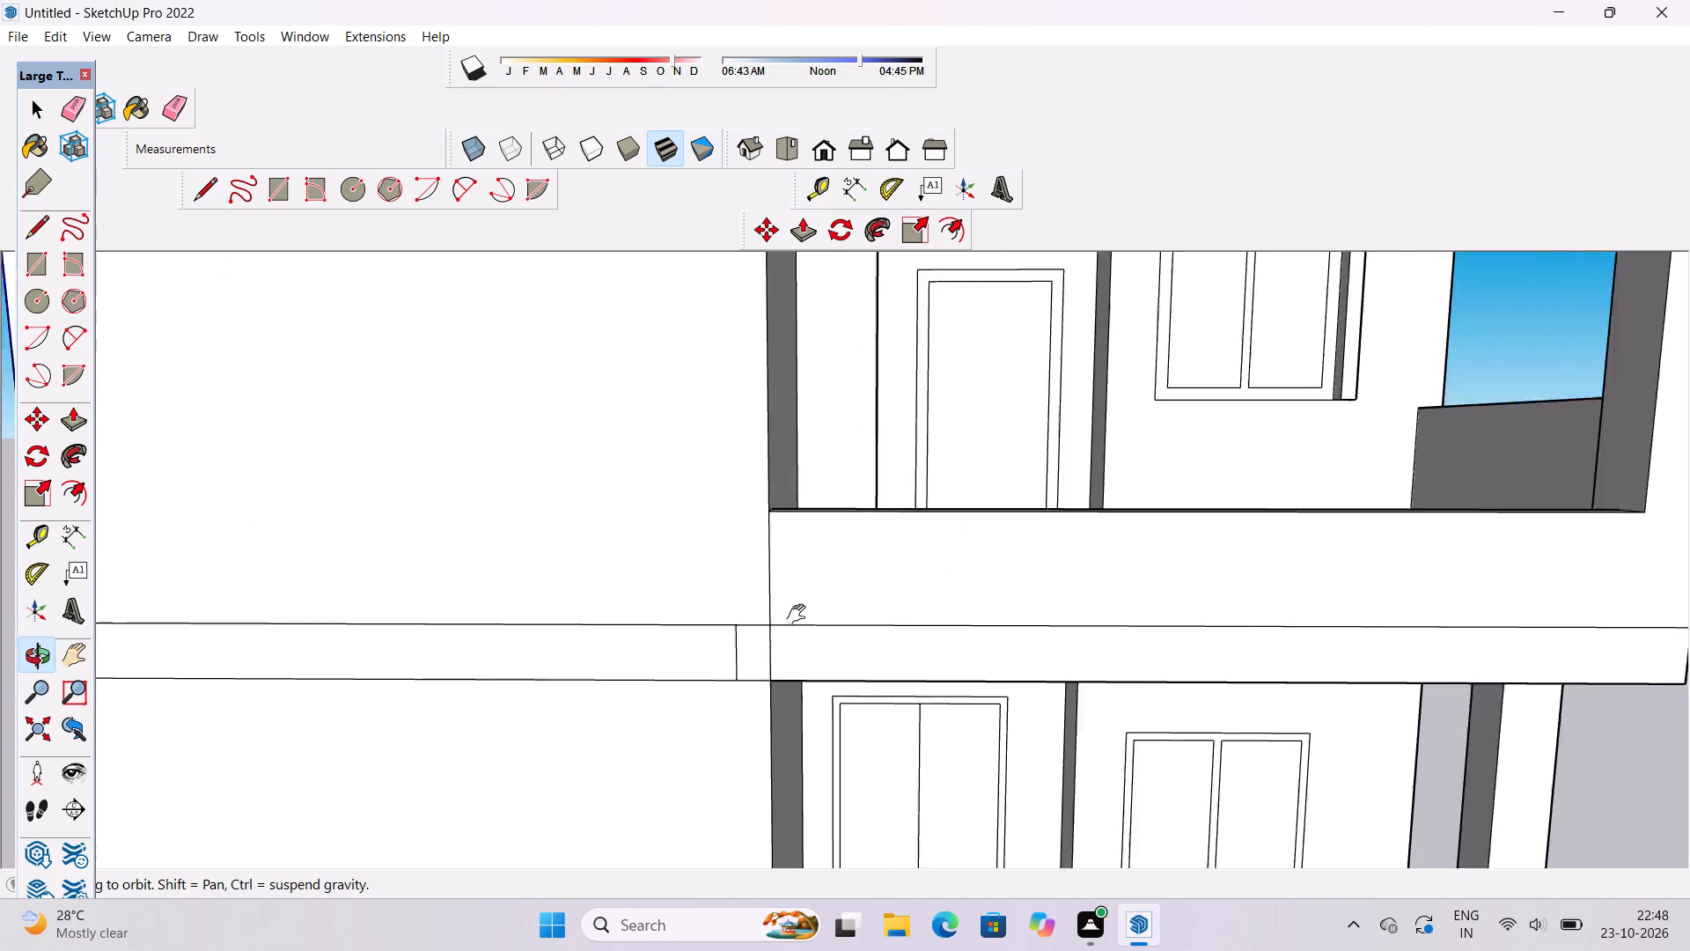
scroll(800, 615, "down", 2, "shift")
left_click_drag(829, 622, 725, 573)
key("e")
scroll(753, 624, "up", 5)
left_click_drag(736, 616, 677, 612)
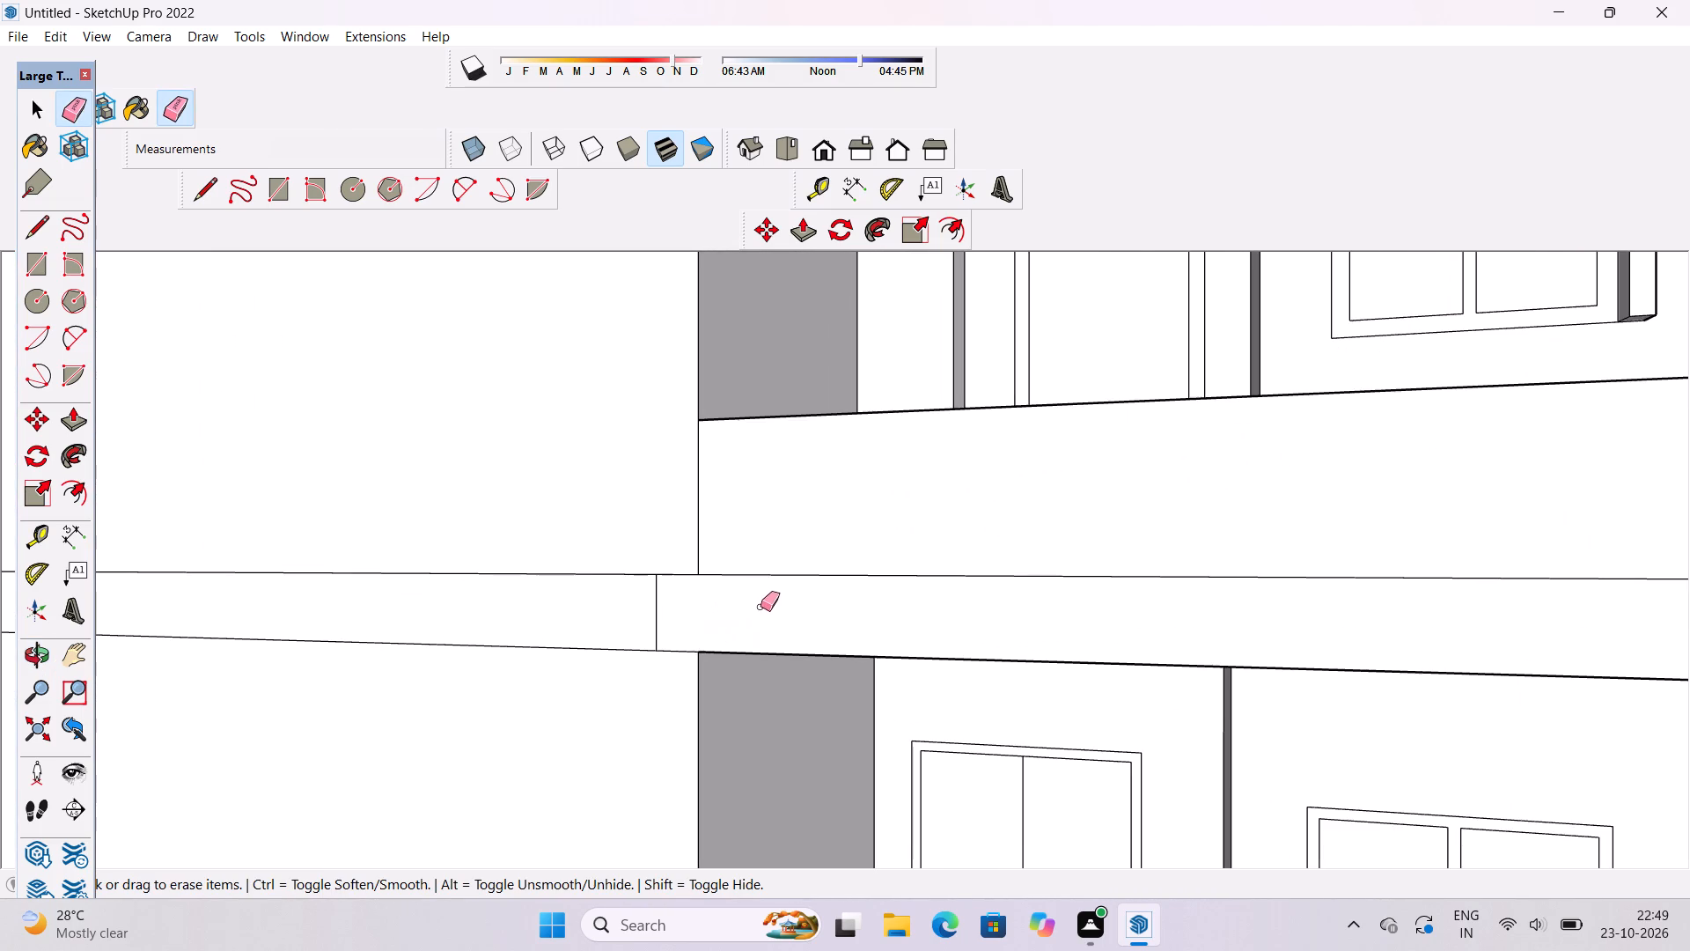
Place a horizontal guide 1' 6" below the top edge of the middle-storey front parapet's face.
scroll(755, 616, "down", 5)
key("o")
left_click_drag(857, 639, 937, 645)
scroll(943, 641, "down", 3)
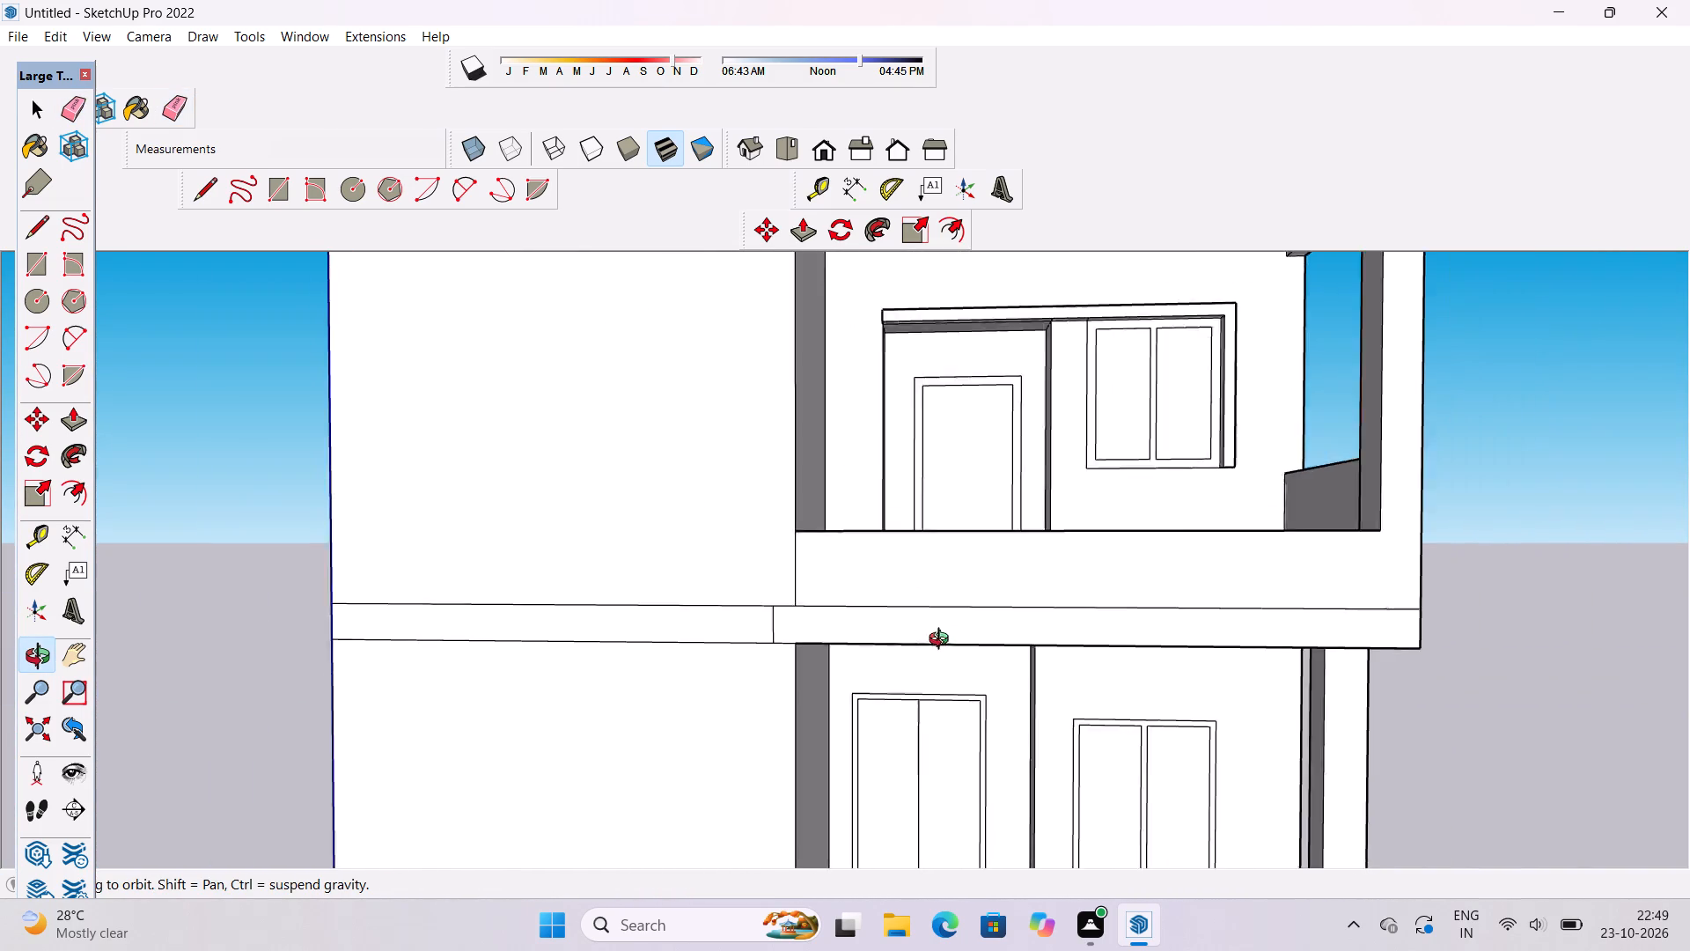
scroll(943, 641, "down", 2)
left_click_drag(989, 611, 866, 544, "shift")
left_click_drag(834, 540, 815, 541)
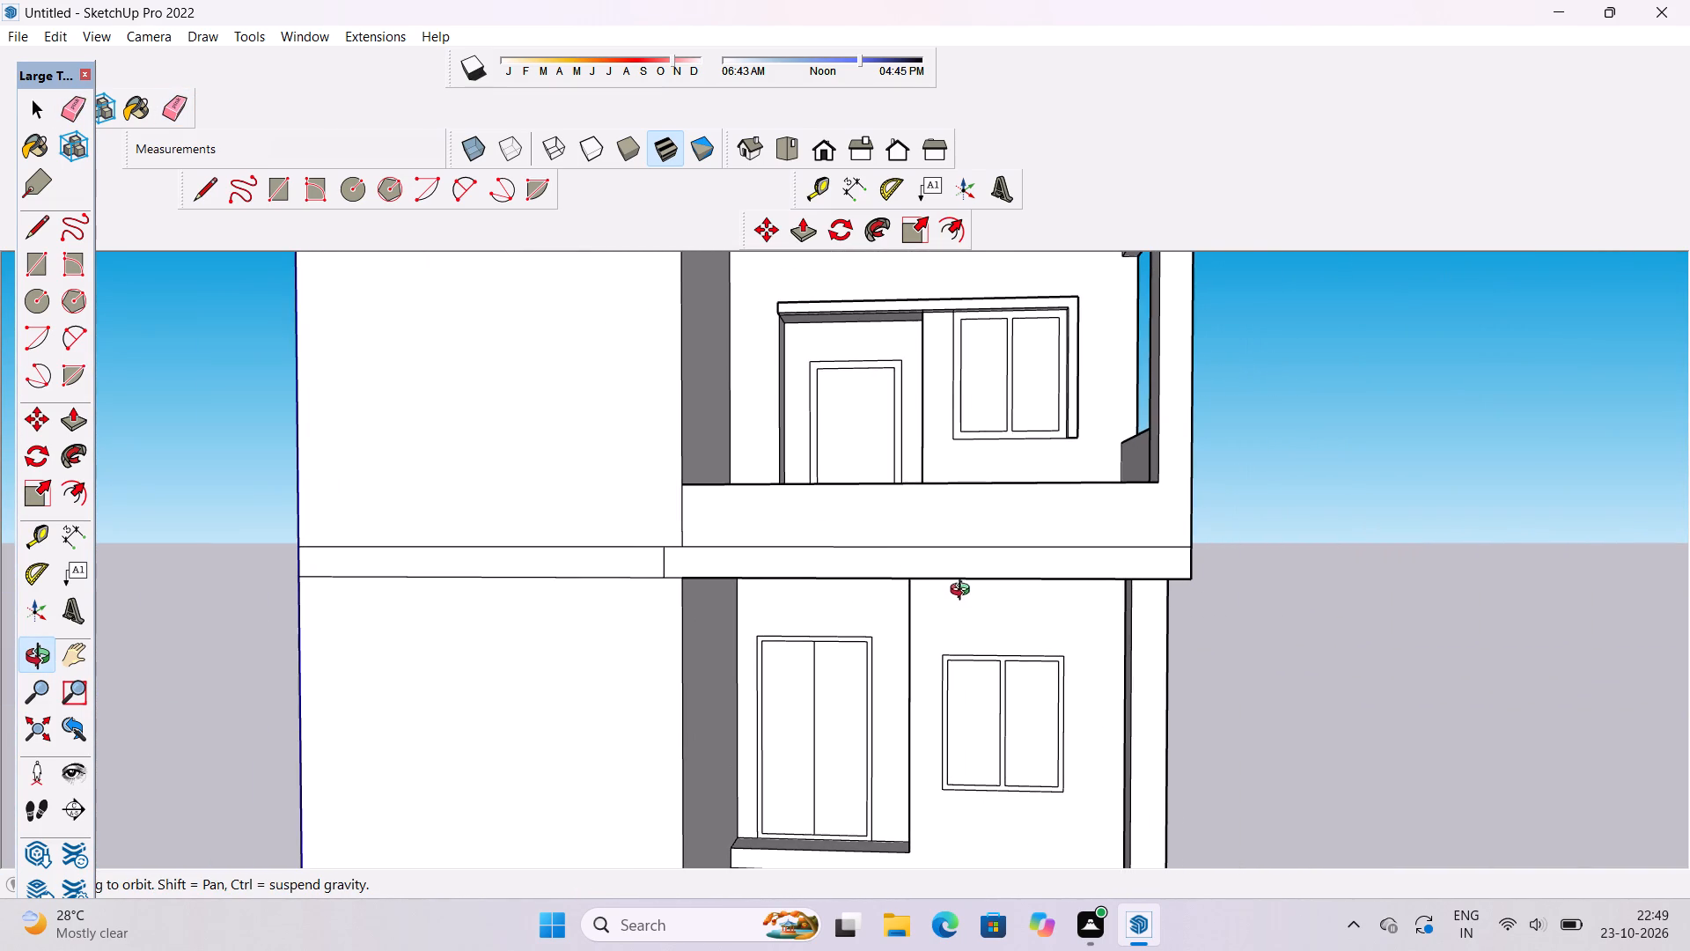
scroll(988, 598, "up", 2)
left_click_drag(1054, 574, 951, 608)
left_click_drag(900, 561, 863, 629, "shift")
left_click_drag(862, 629, 1060, 637)
left_click_drag(912, 568, 896, 613, "shift")
scroll(887, 619, "up", 2)
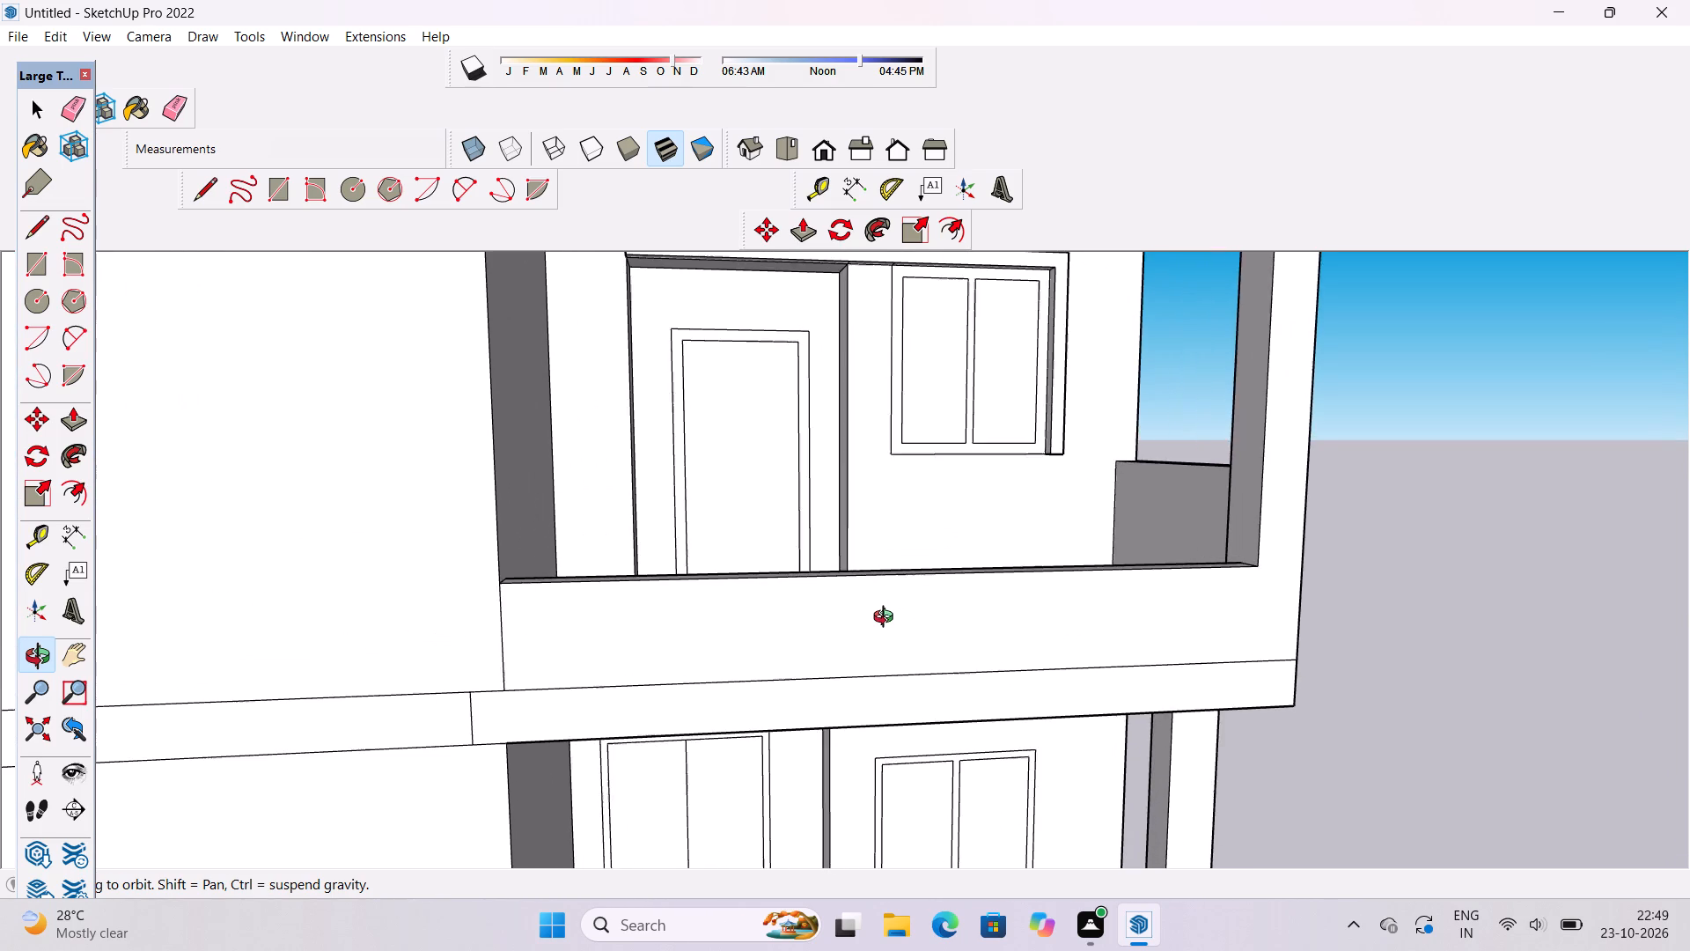
left_click_drag(882, 618, 870, 669, "shift")
scroll(869, 669, "up", 2)
left_click(868, 660, "shift")
left_click_drag(836, 656, 826, 649)
key("t")
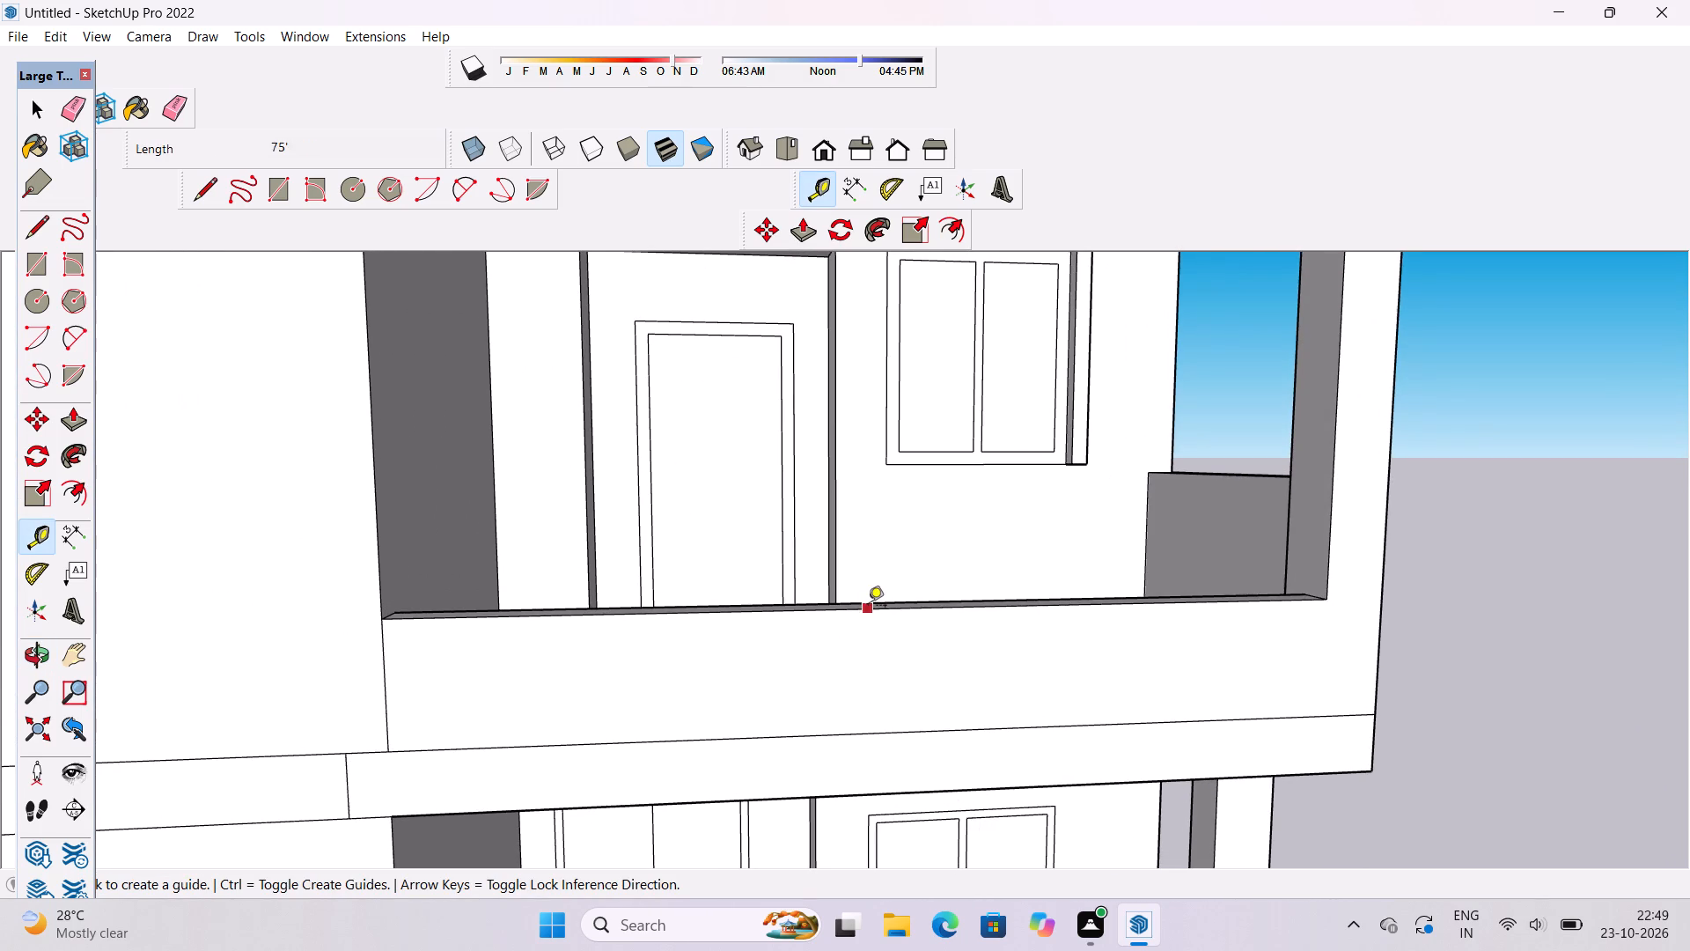
left_click(885, 608)
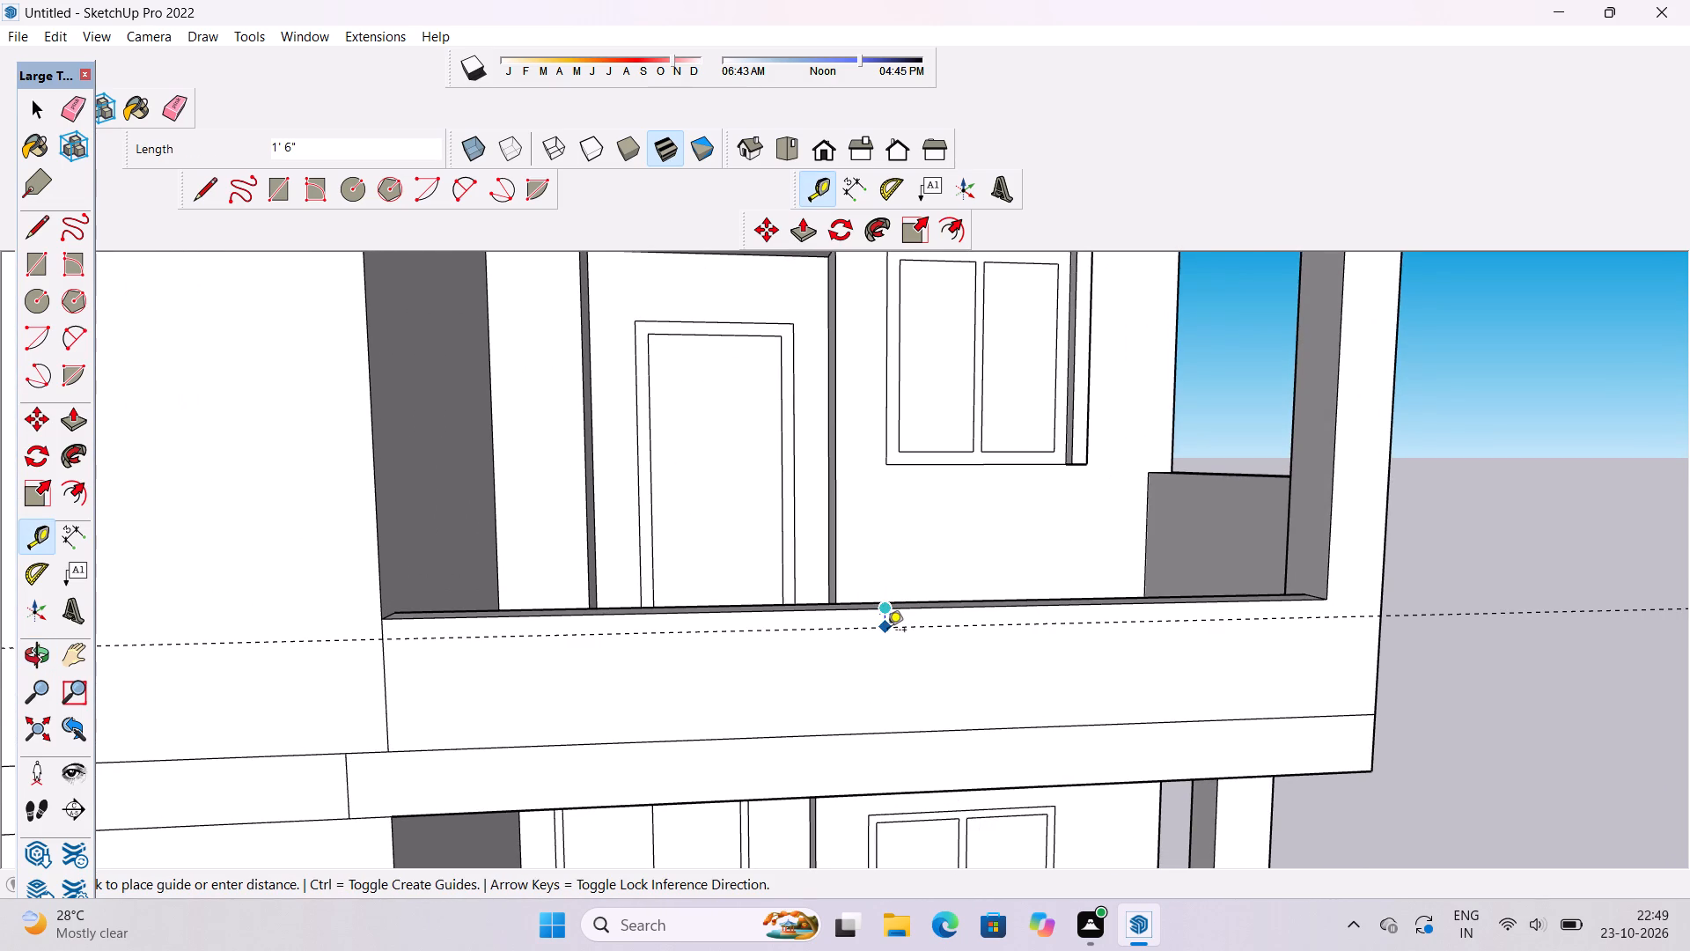
left_click(887, 631)
Draw a 75' line along the guide from the middle-storey parapet's inner end, and continue it up to the opening's lower outer corner.
key("l")
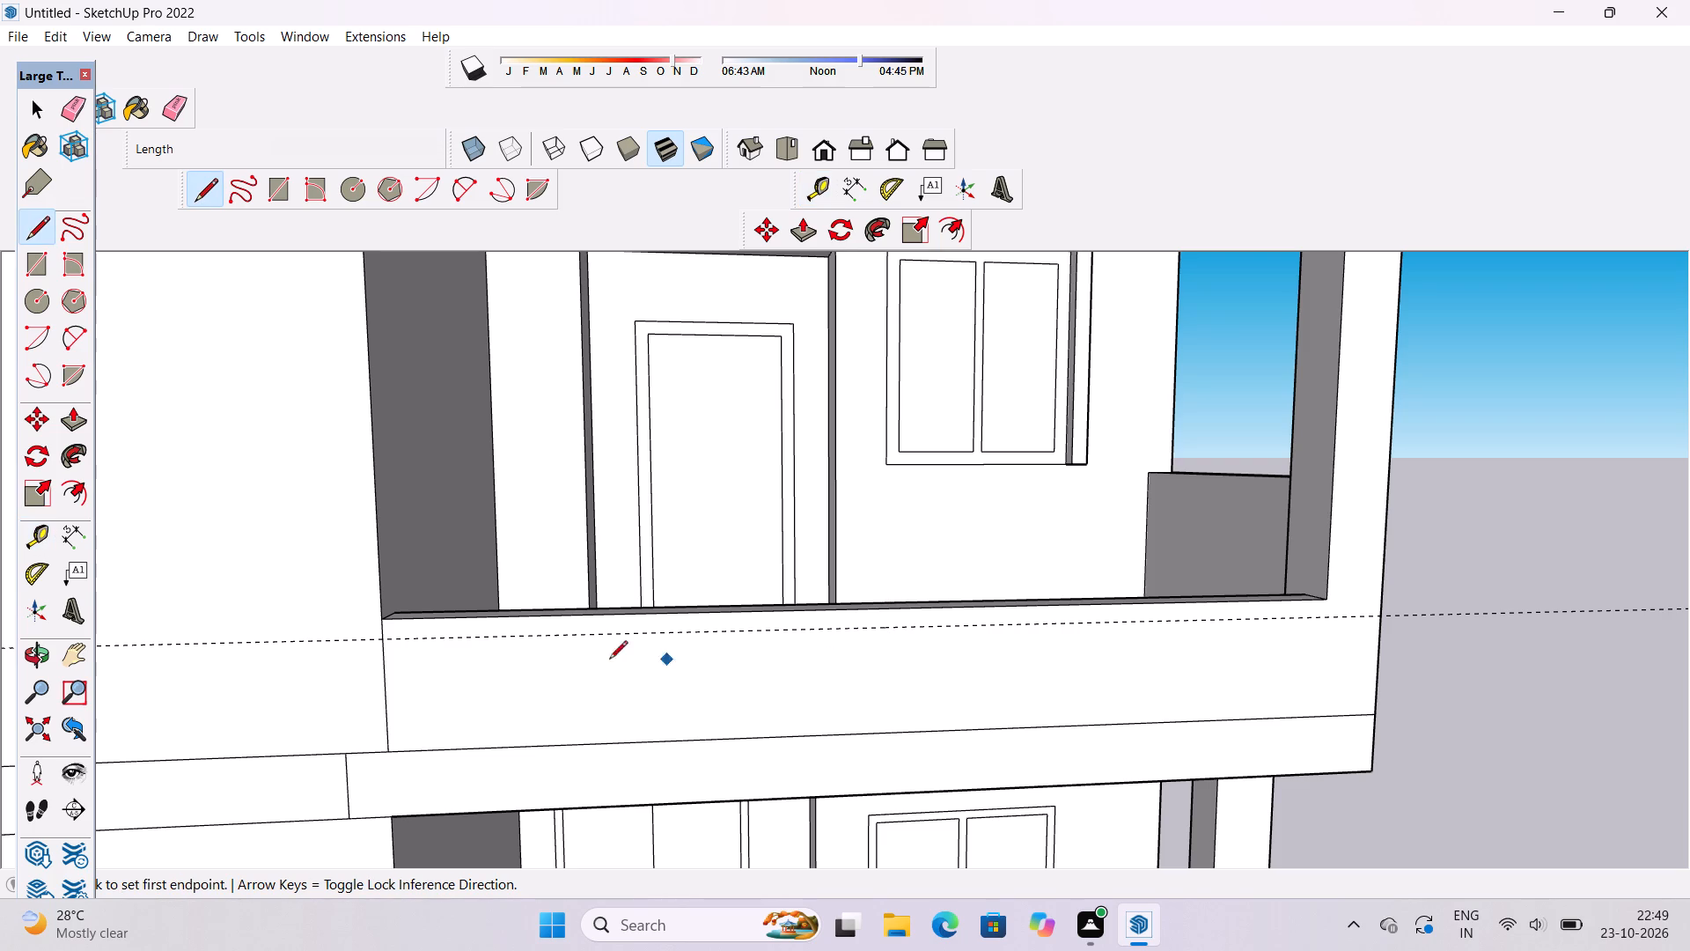
left_click(379, 640)
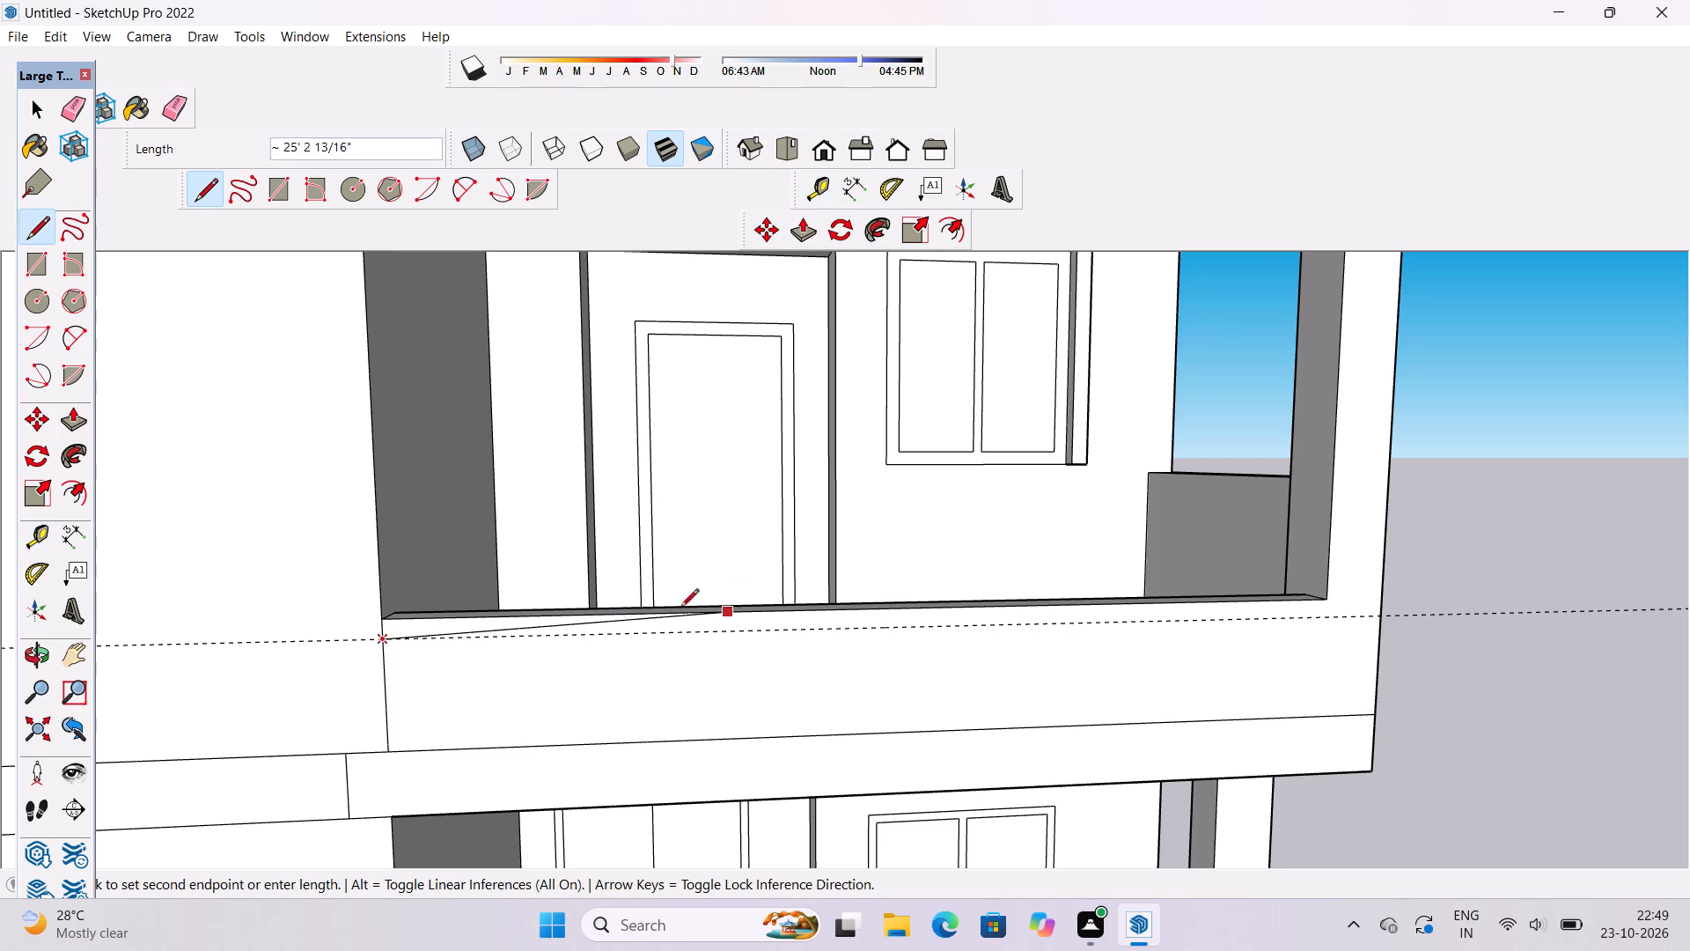
scroll(578, 608, "down", 7)
scroll(967, 616, "up", 15)
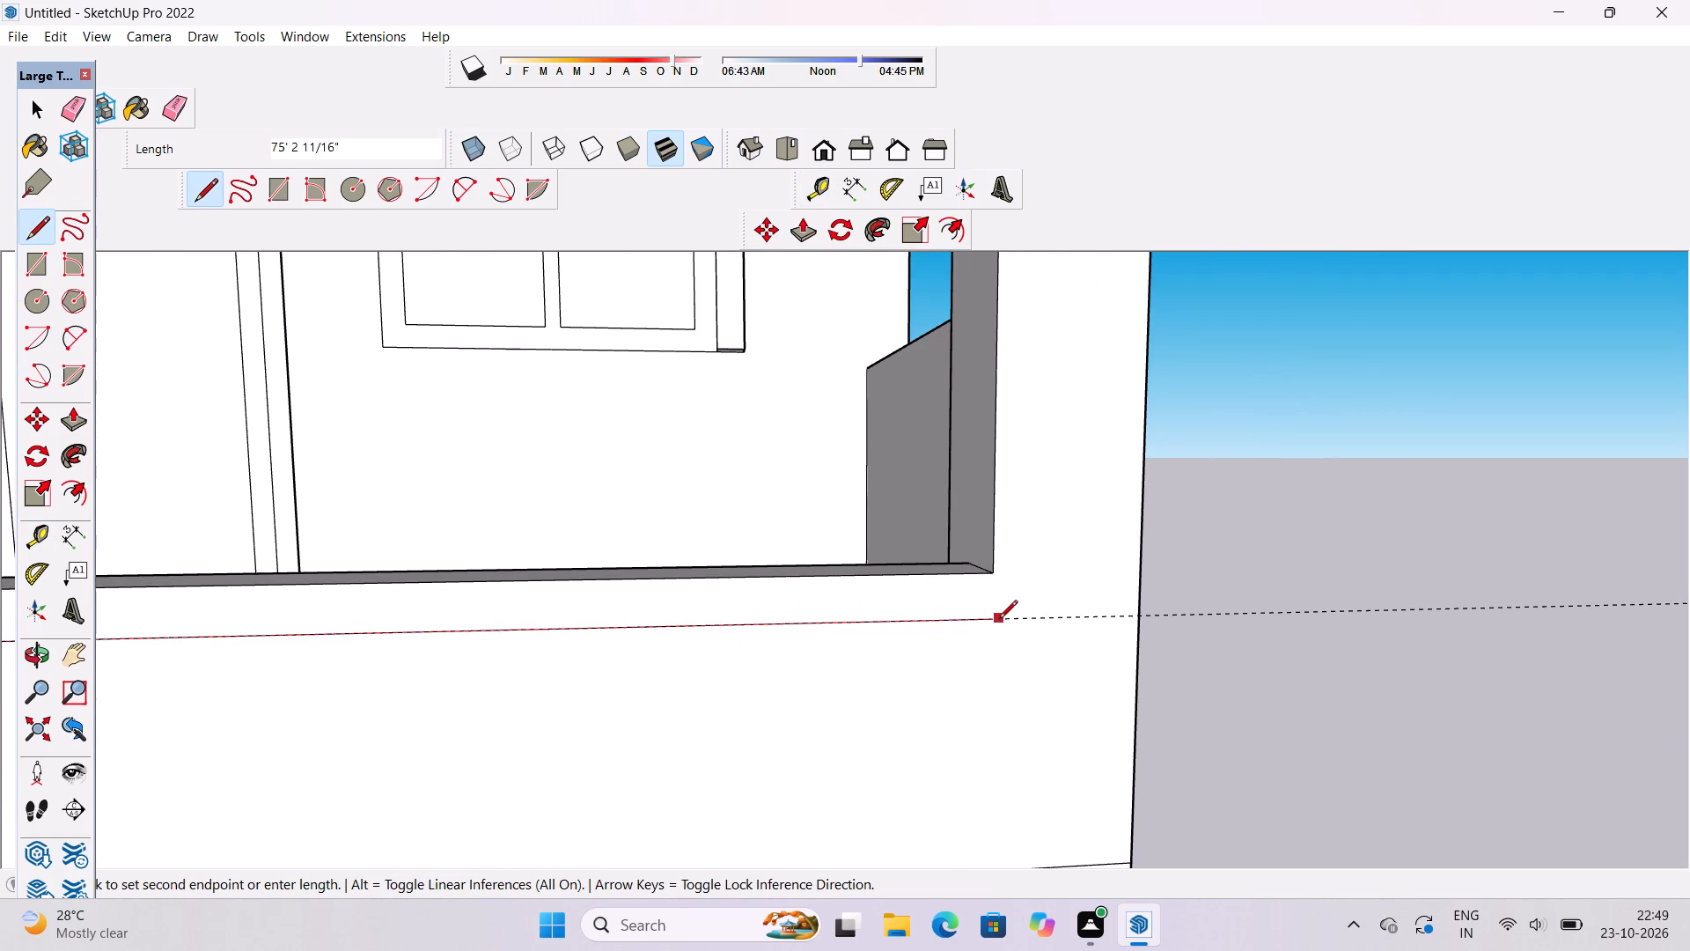
scroll(991, 571, "up", 5)
scroll(990, 573, "down", 2)
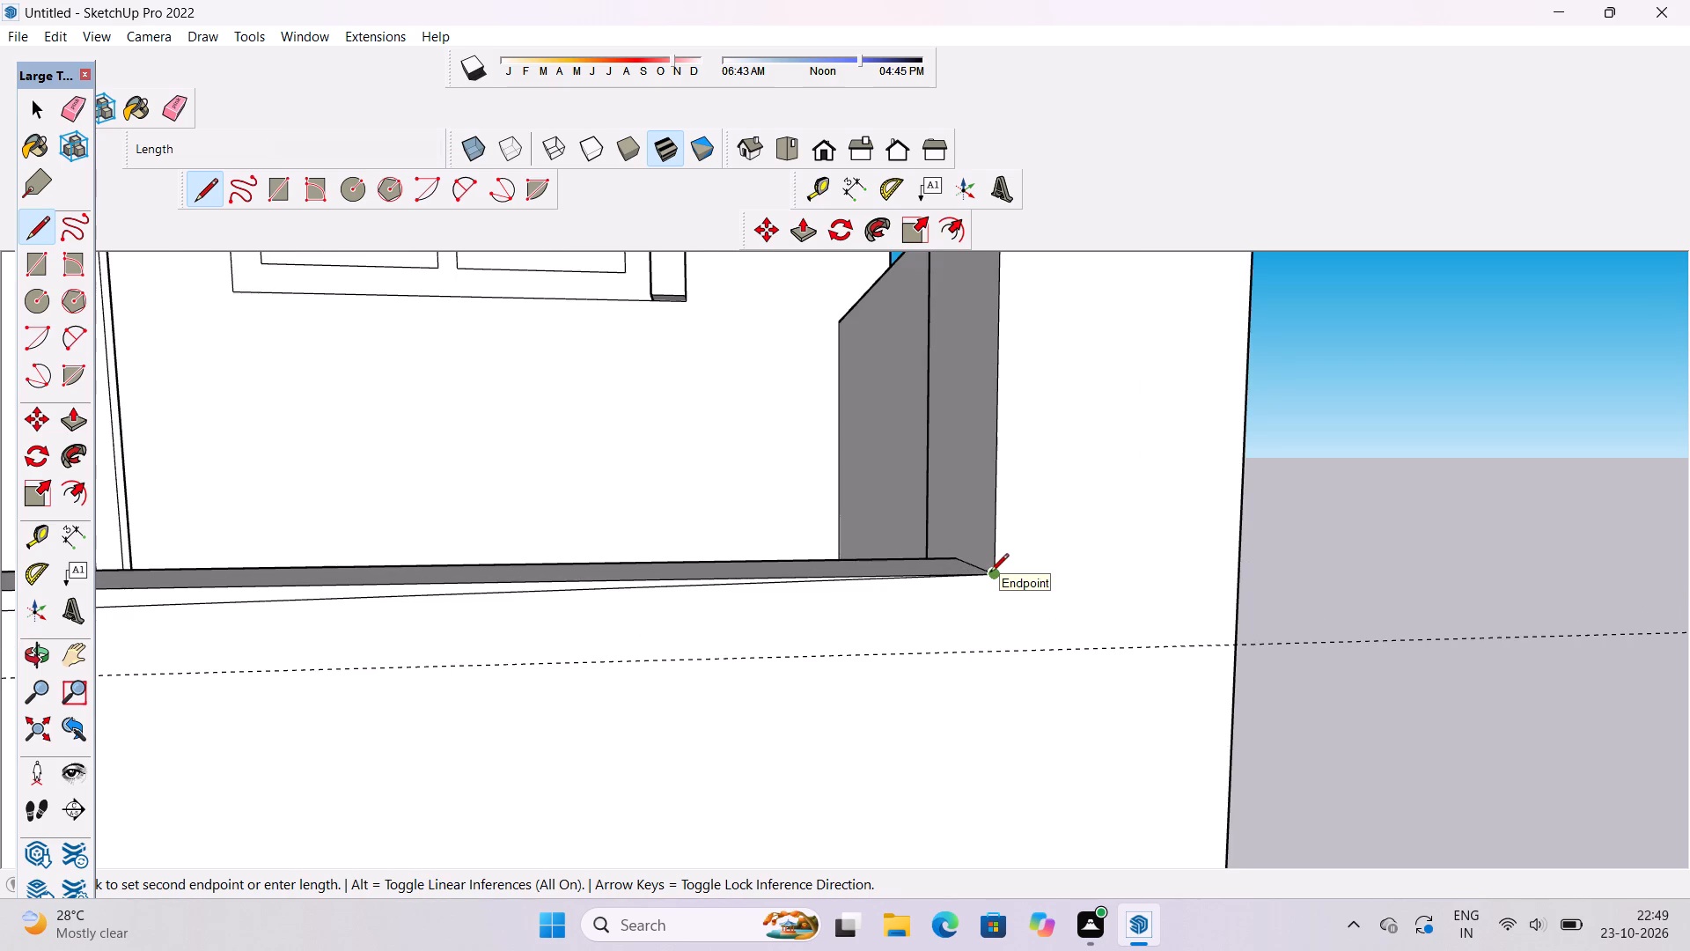
scroll(990, 573, "down", 4)
left_click(994, 618)
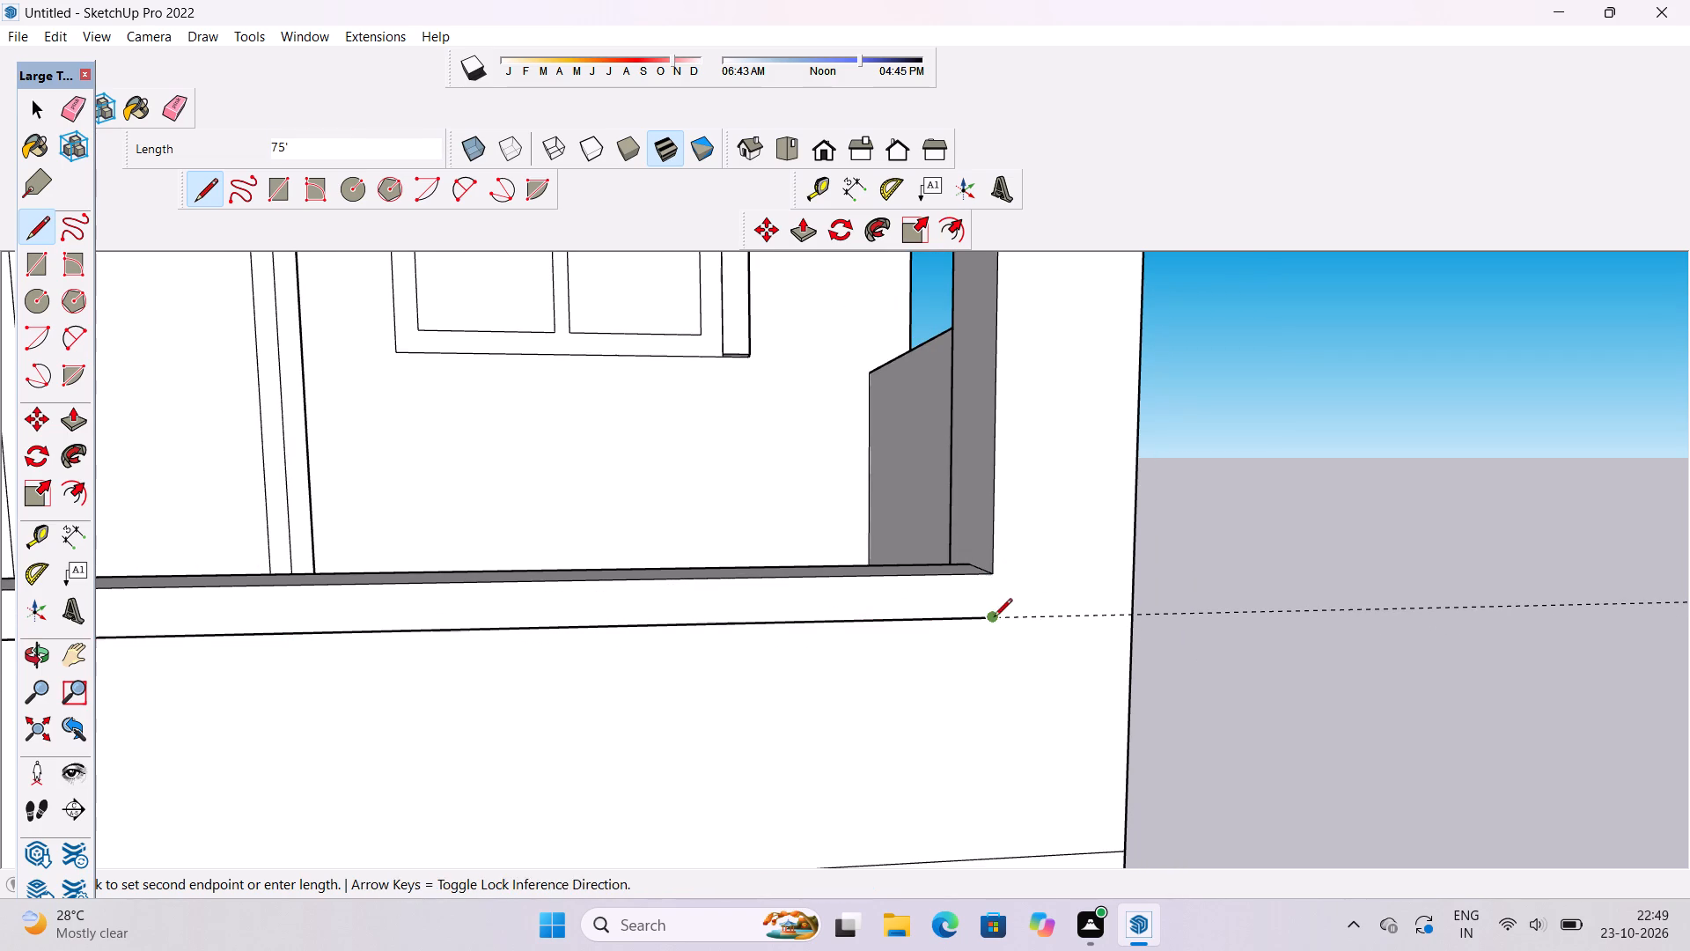
left_click(994, 570)
key("space")
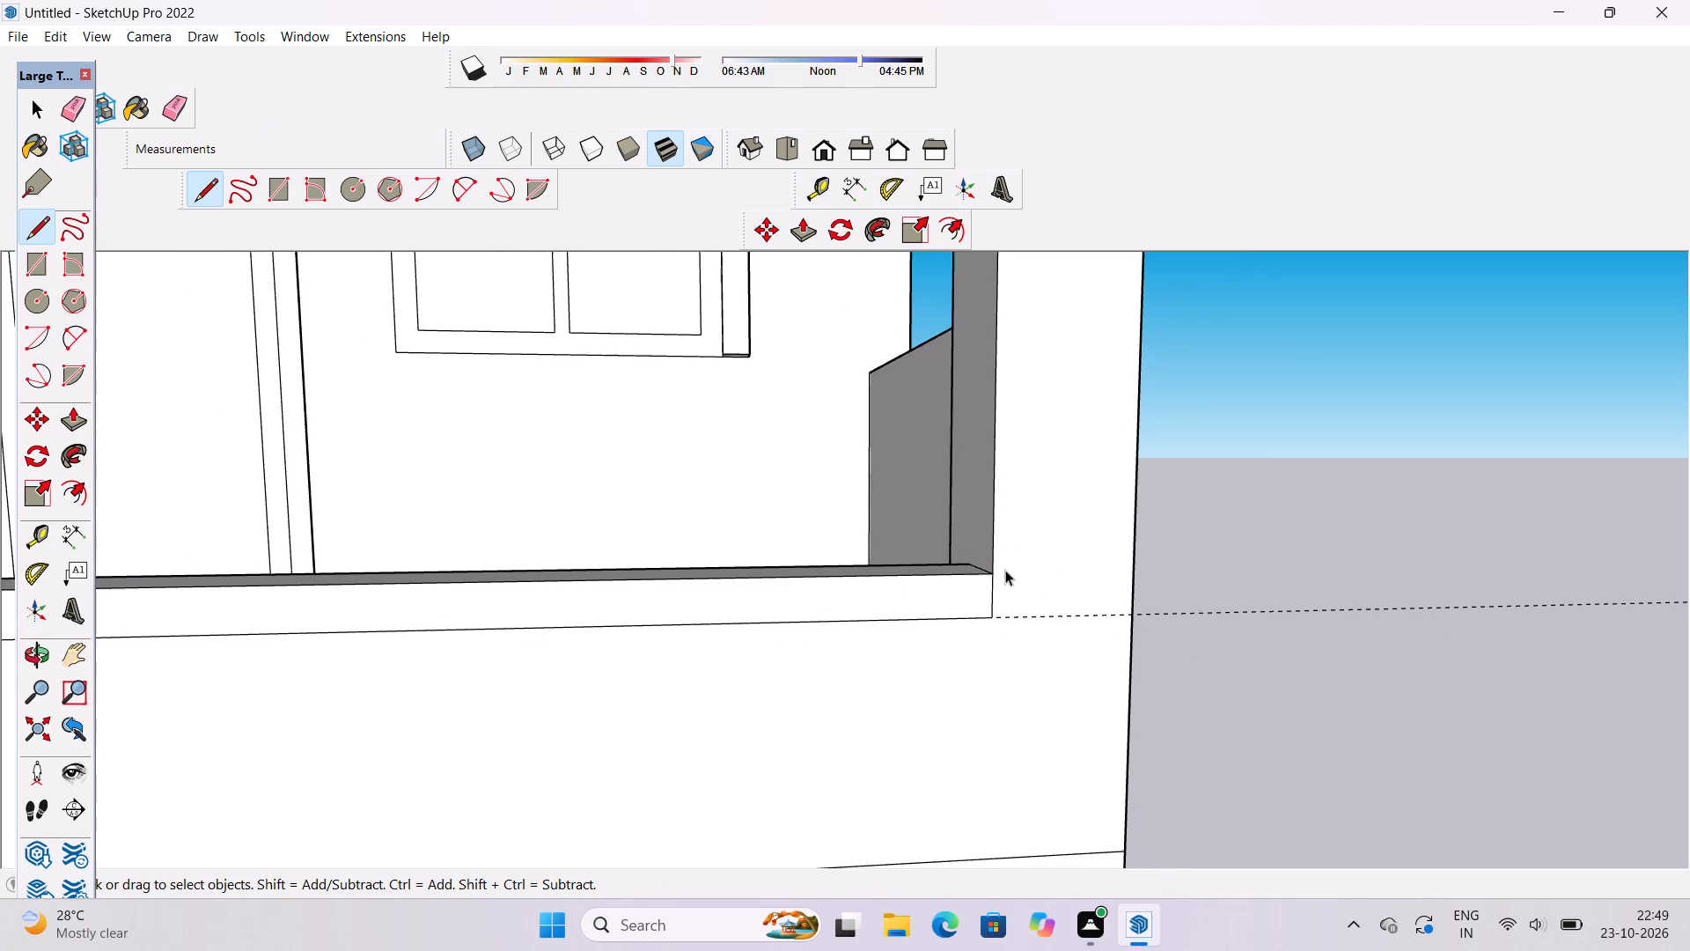
Erase the construction guide beside the outer end of the line on the middle-storey front parapet's face.
key("e")
left_click_drag(1061, 603, 1063, 633)
Push/Pull the narrow upper strip of the middle-storey front parapet's face outward by 1'.
key("o")
scroll(1165, 571, "down", 8)
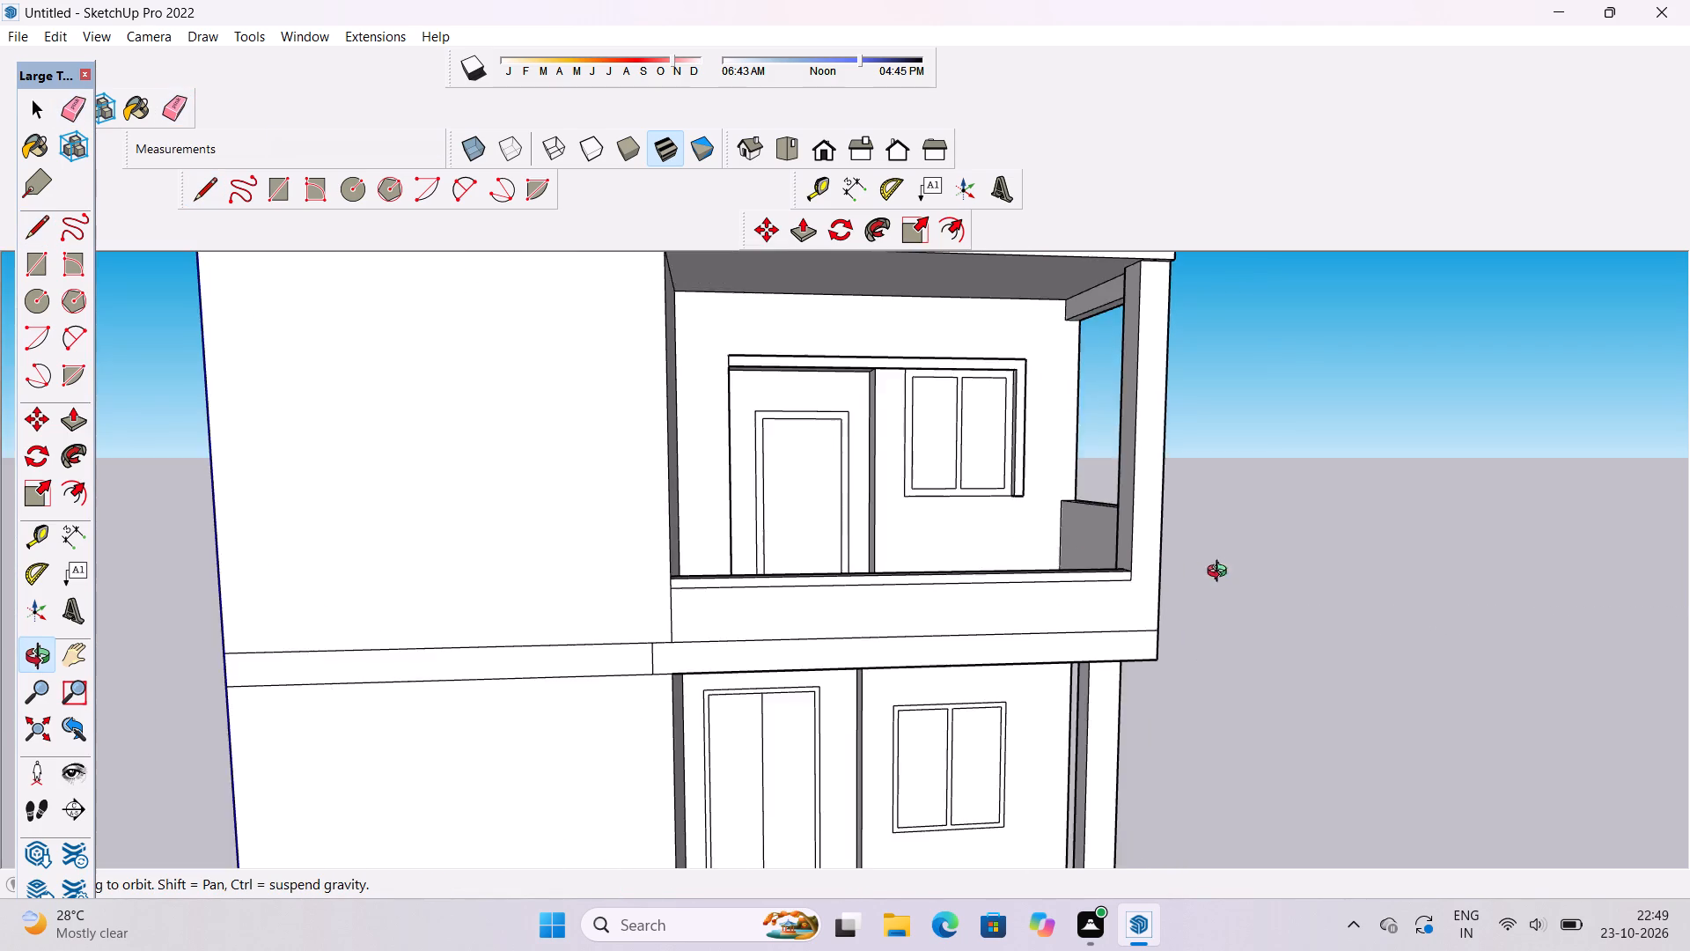
left_click_drag(1223, 579, 979, 645)
left_click_drag(847, 652, 1057, 610, "shift")
left_click_drag(1057, 610, 957, 631, "shift")
scroll(1071, 662, "up", 2)
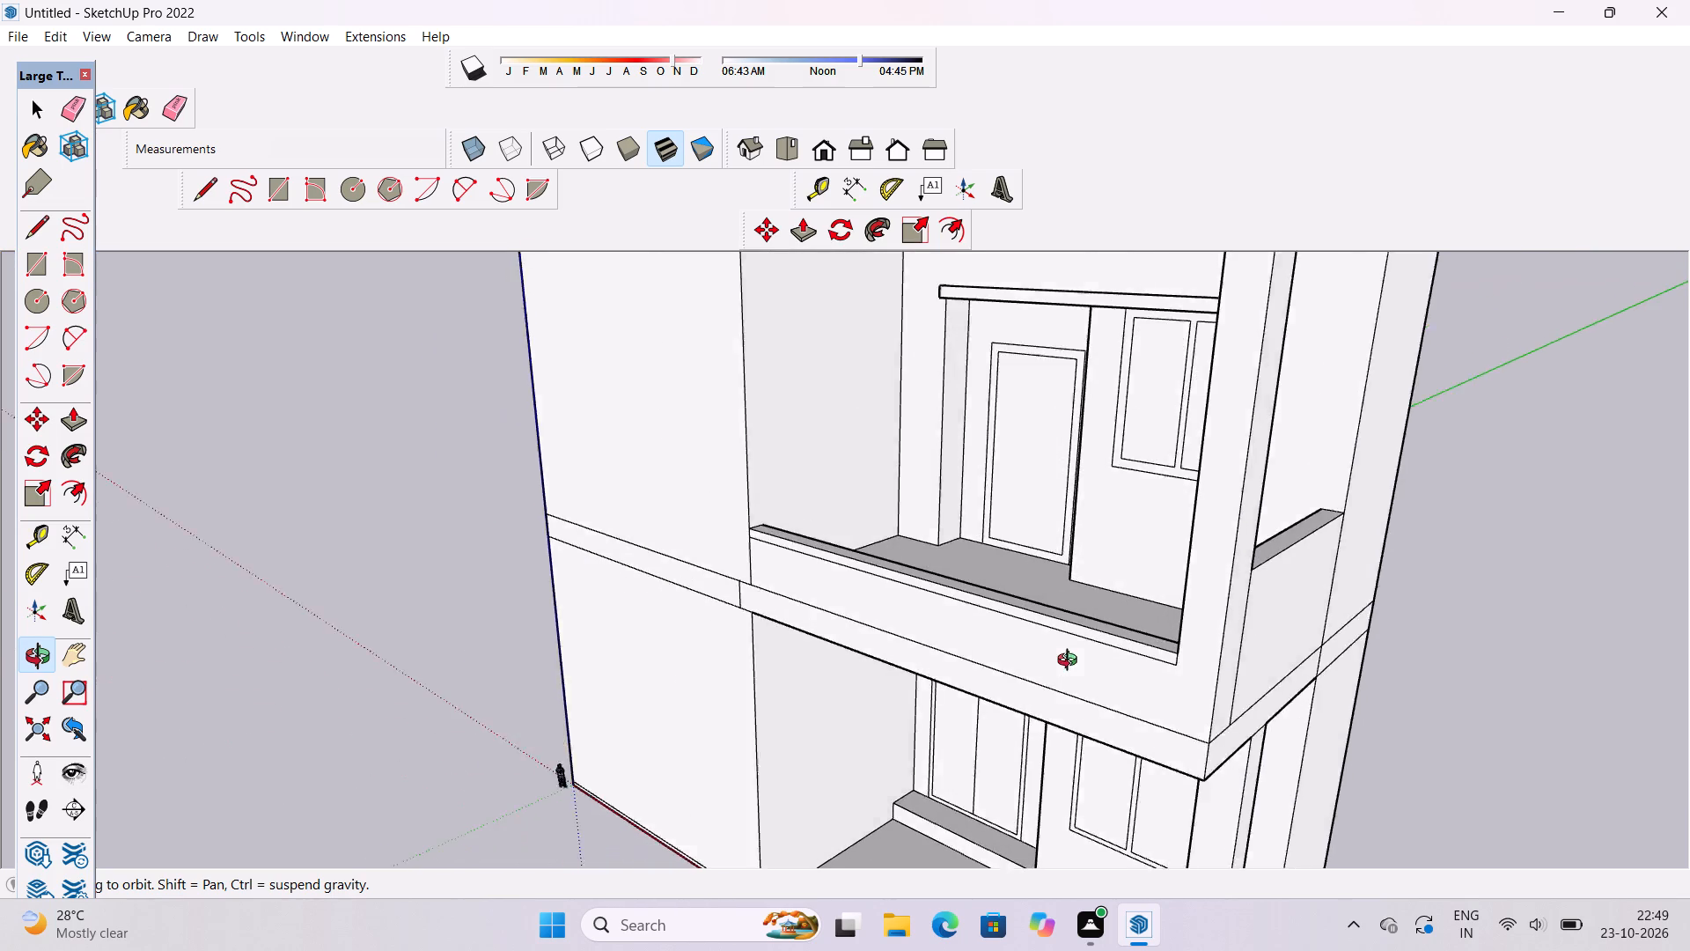
scroll(1071, 662, "up", 2)
left_click_drag(1071, 662, 1048, 567, "shift")
left_click_drag(1113, 585, 966, 617)
scroll(975, 615, "down", 4)
scroll(947, 655, "up", 5, "shift")
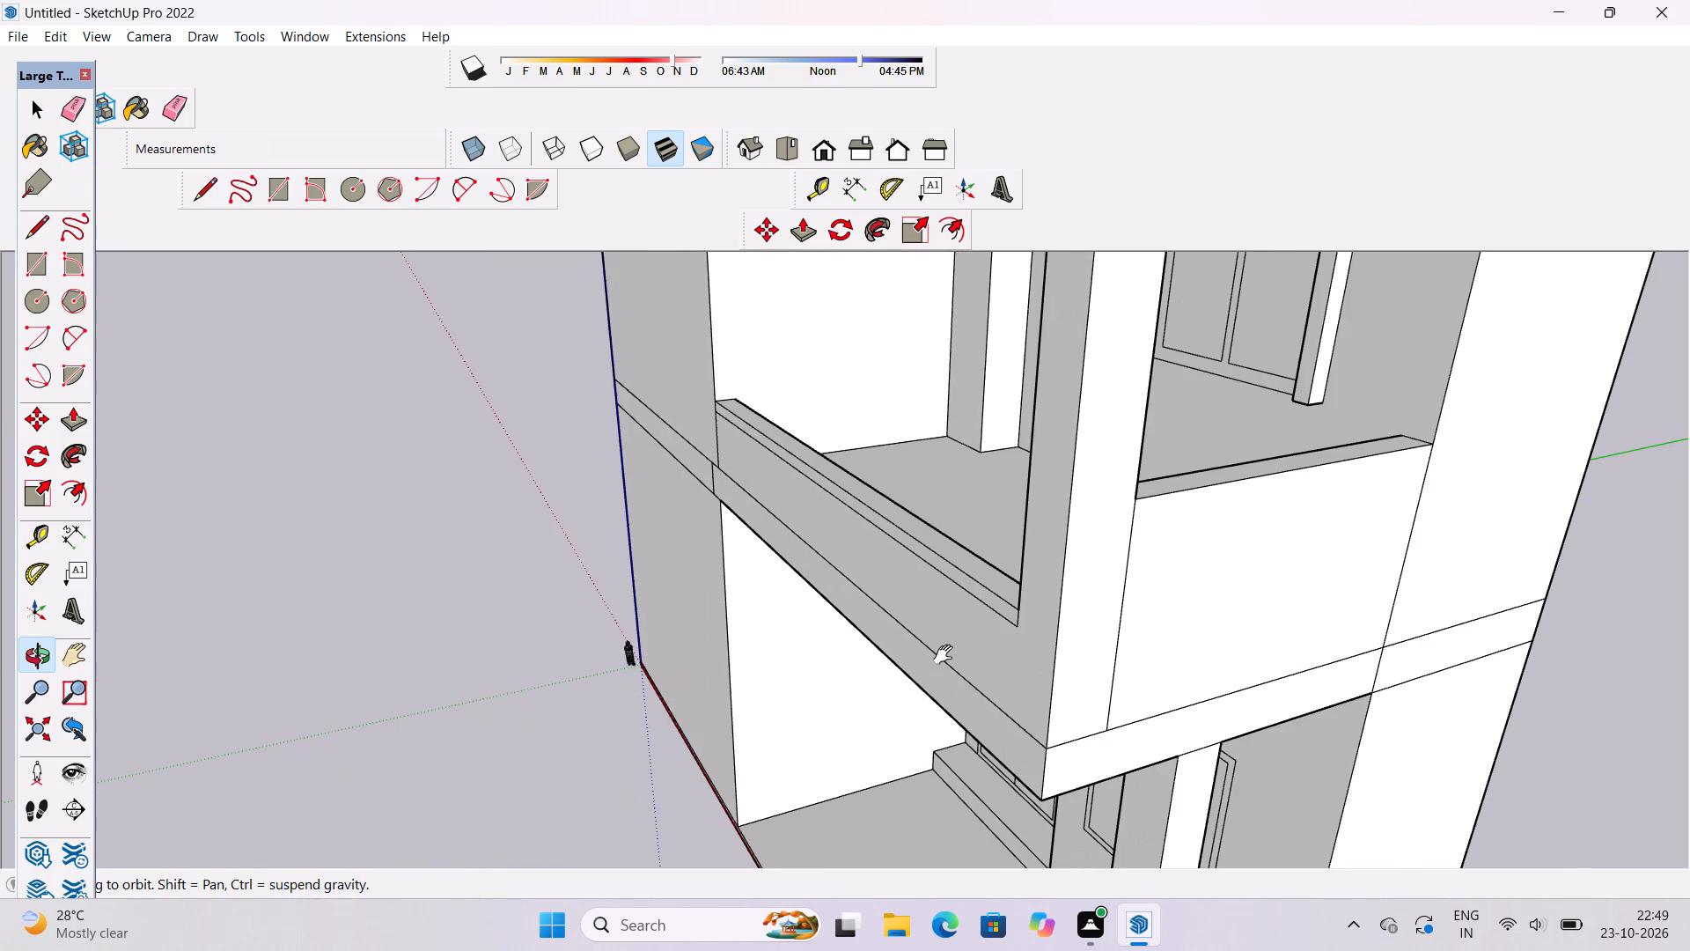
key("p")
left_click(995, 581)
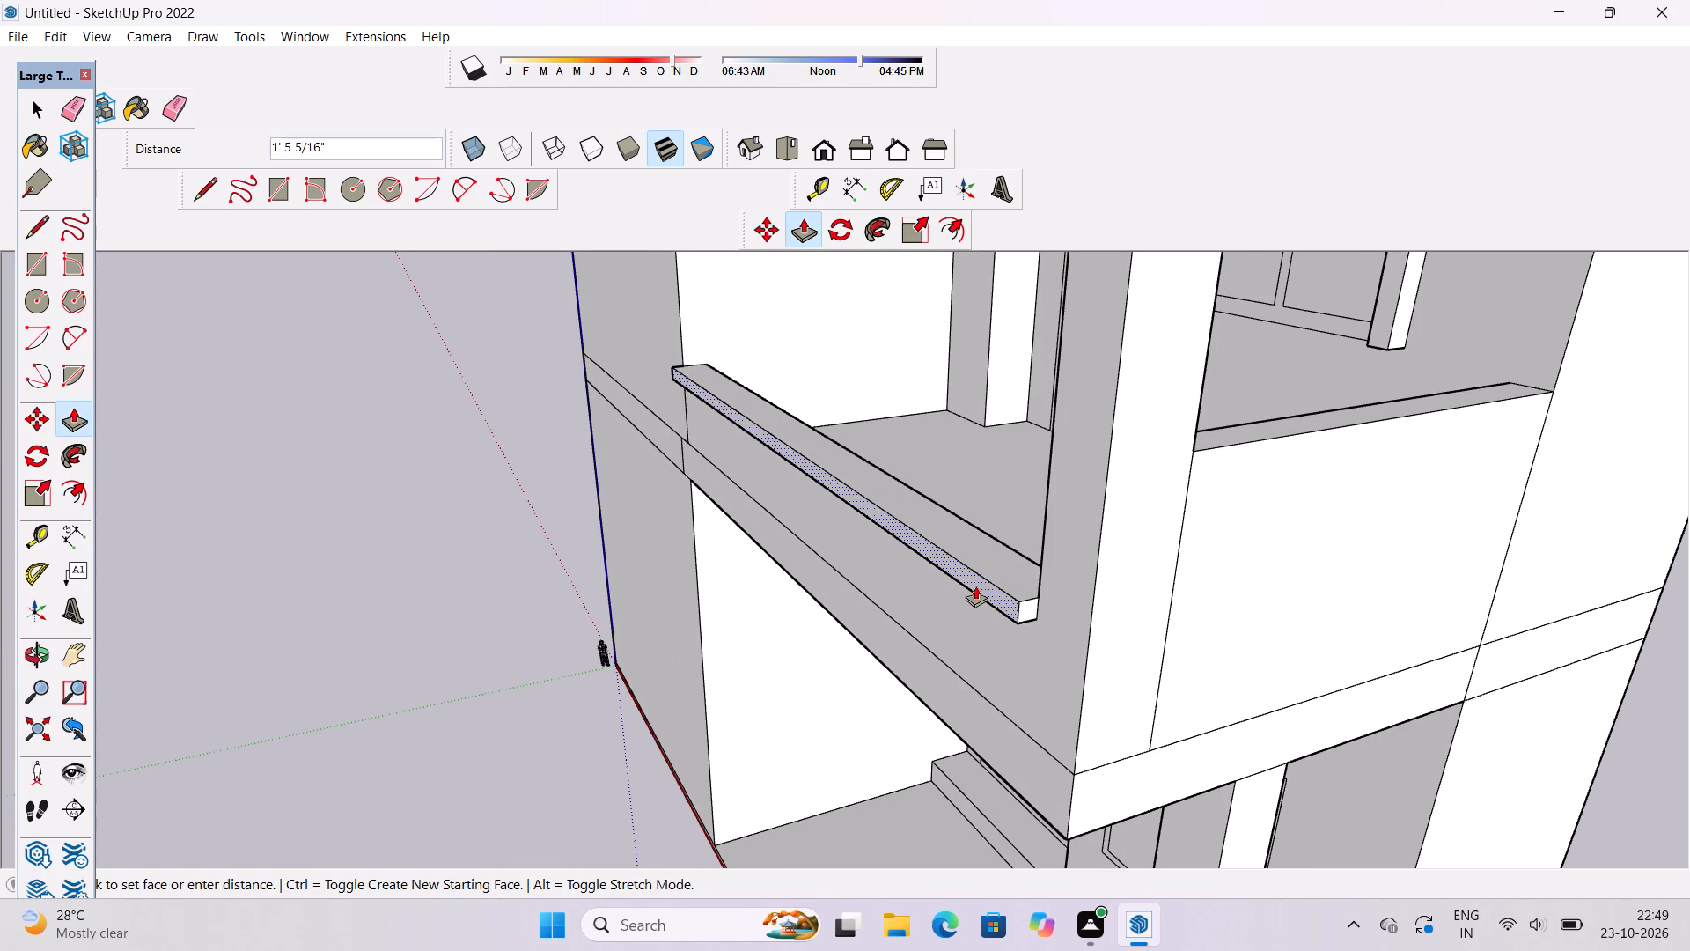
scroll(973, 587, "down", 13)
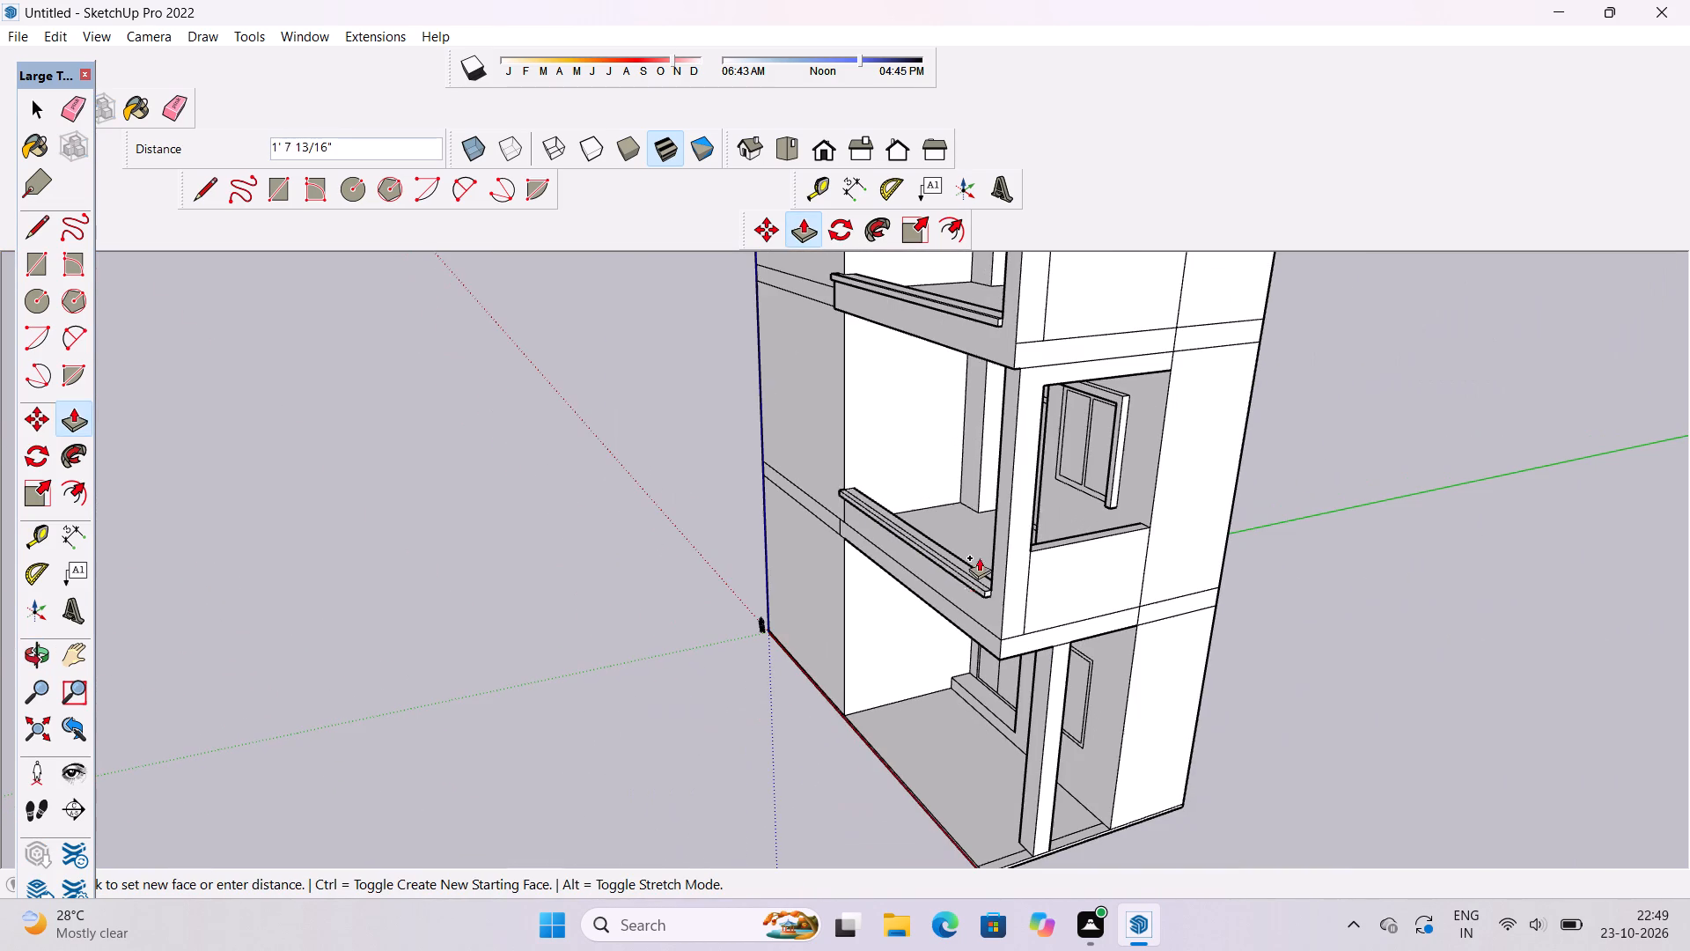
scroll(994, 322, "up", 9)
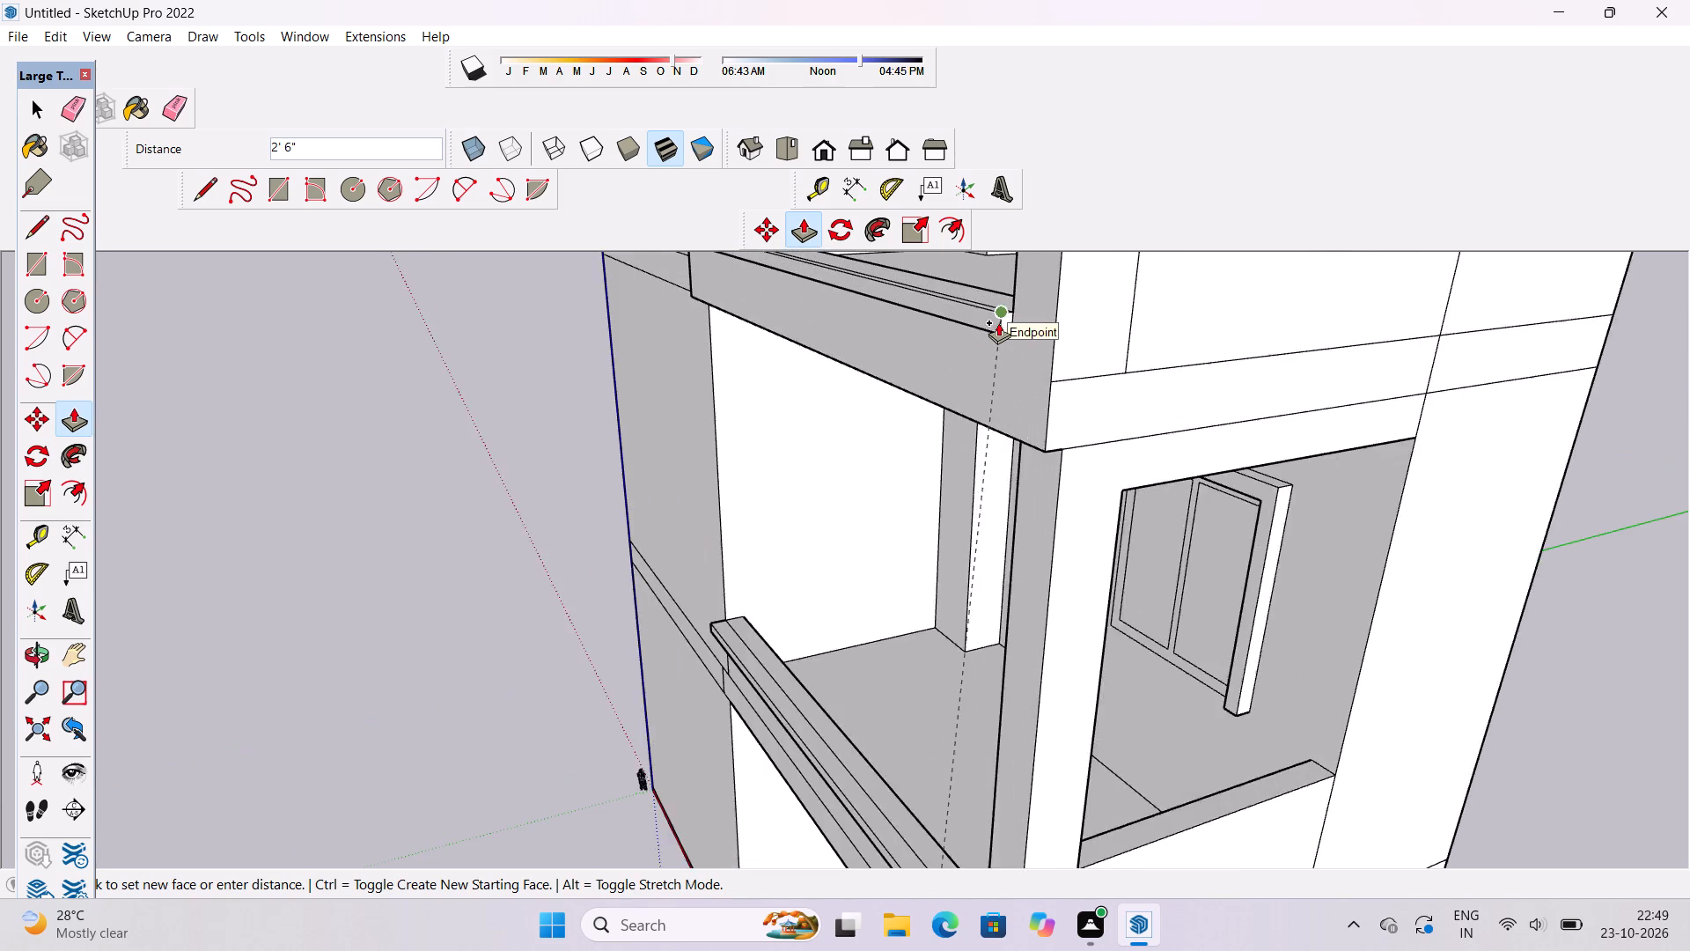
scroll(998, 322, "up", 6)
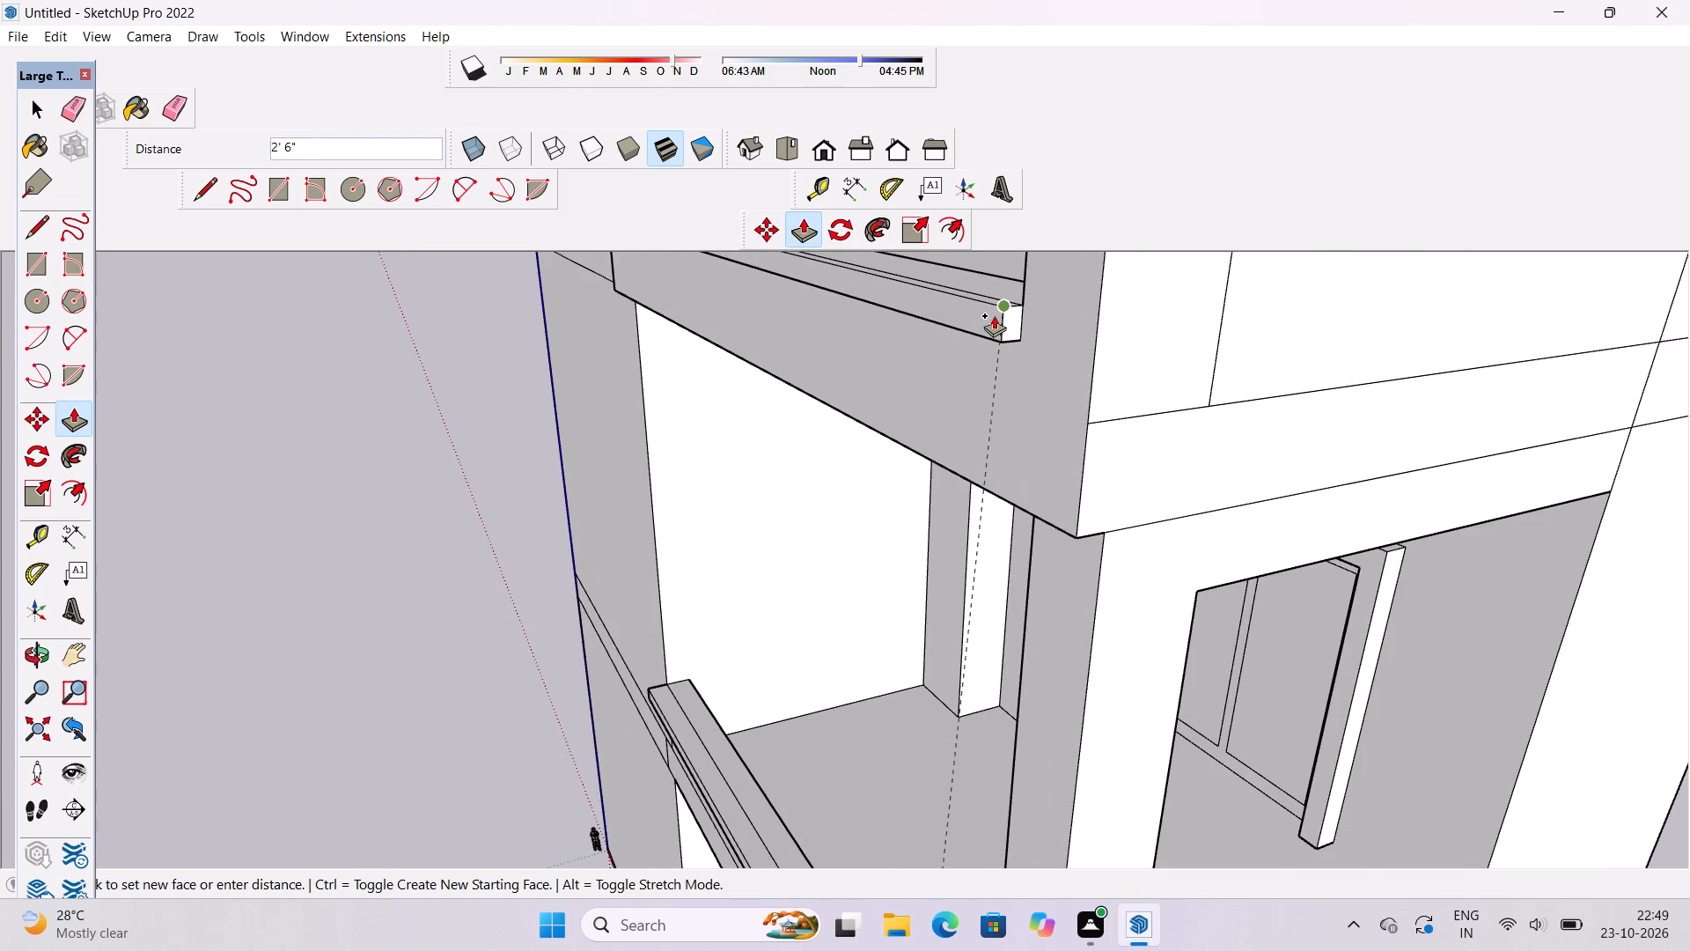
scroll(994, 315, "down", 17)
scroll(992, 575, "up", 6)
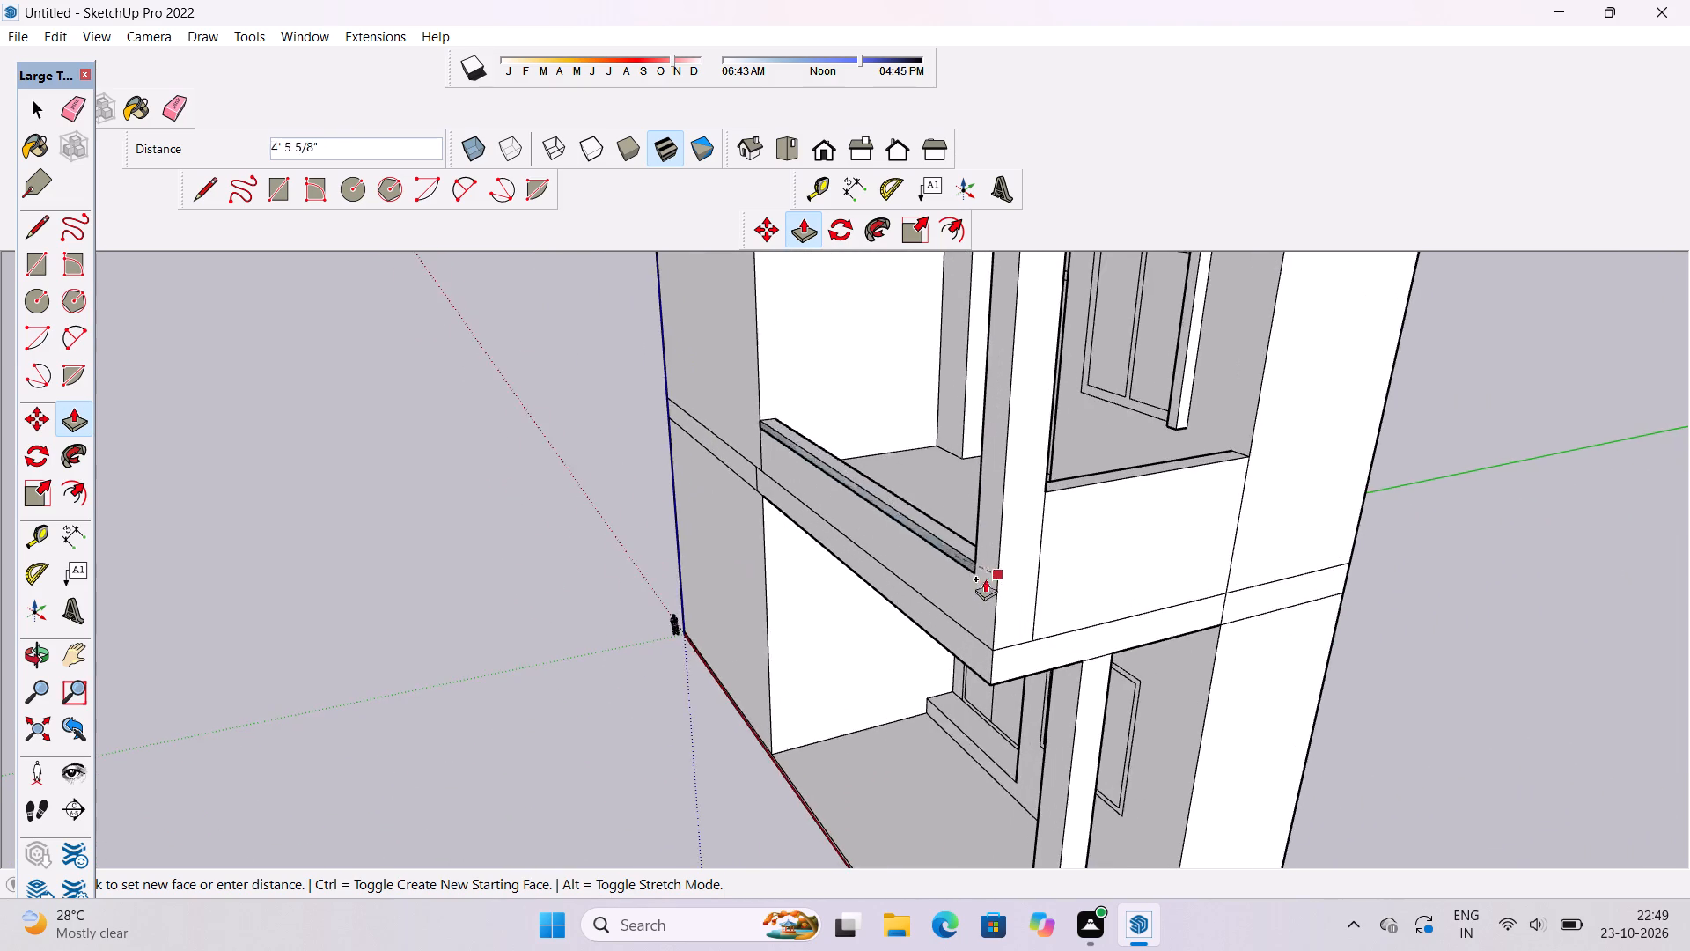
scroll(946, 583, "up", 6)
type("1'")
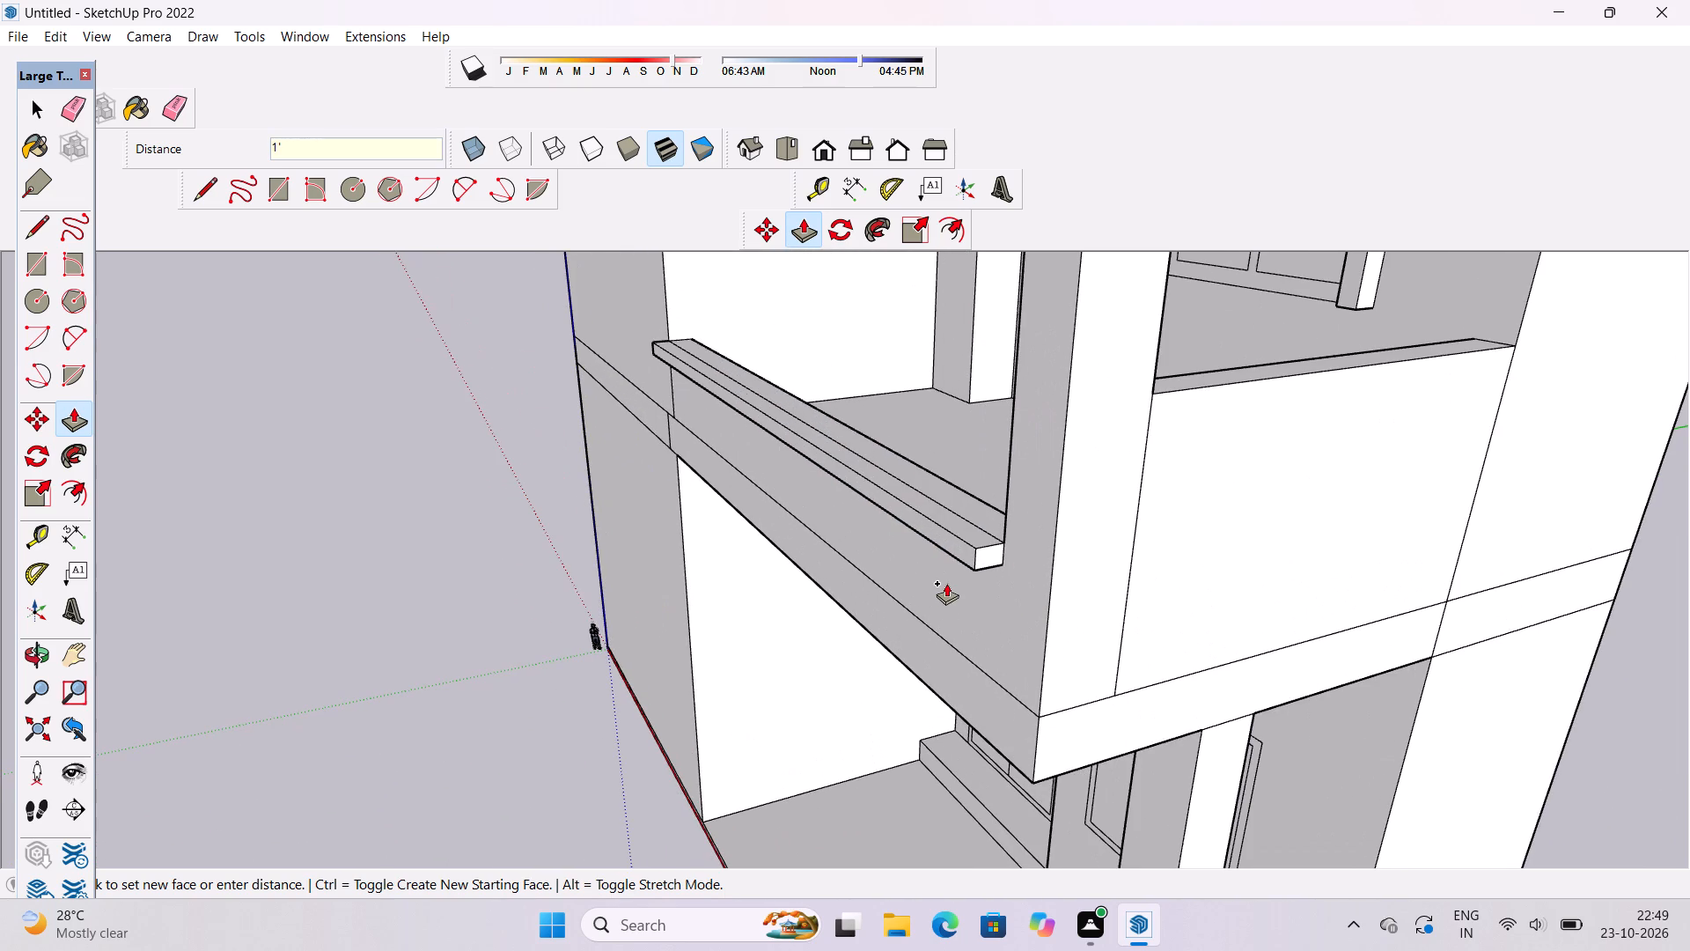
key("Return")
Examine the projecting parapet strips and bands on the building's front from above and from the front.
key("o")
scroll(948, 598, "down", 5)
left_click_drag(938, 565, 1222, 745)
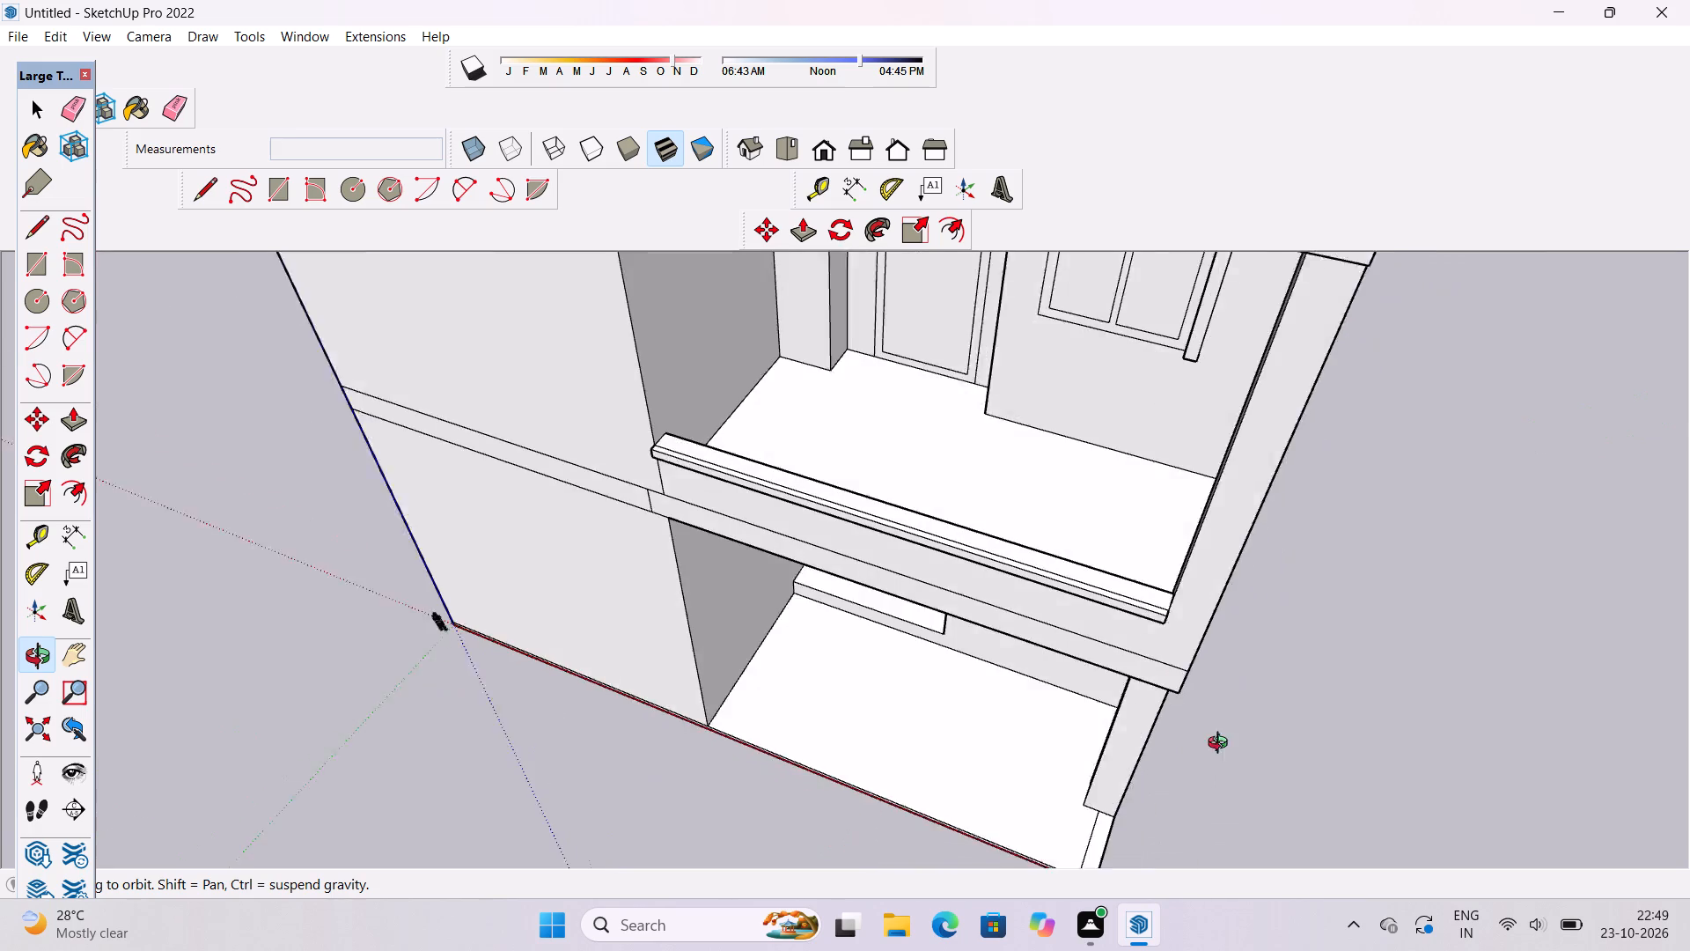
left_click_drag(1222, 745, 1244, 772)
scroll(893, 661, "down", 7)
scroll(1000, 600, "up", 1)
scroll(867, 601, "down", 2)
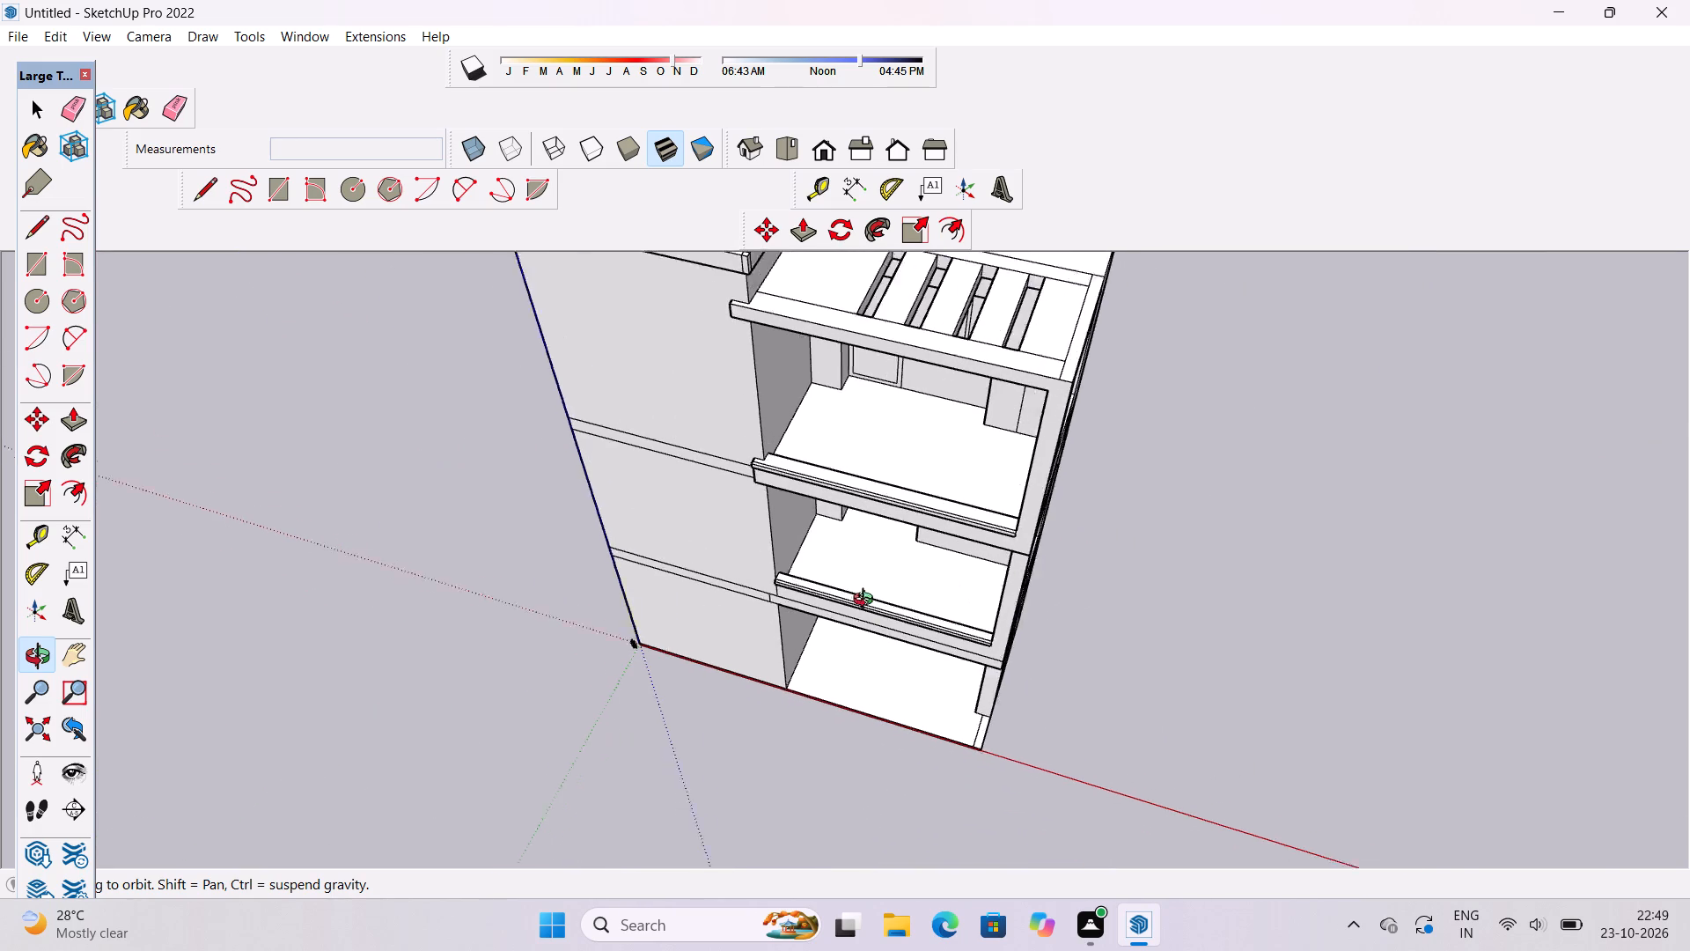
scroll(867, 601, "down", 2)
scroll(938, 739, "up", 3)
left_click_drag(874, 714, 980, 429)
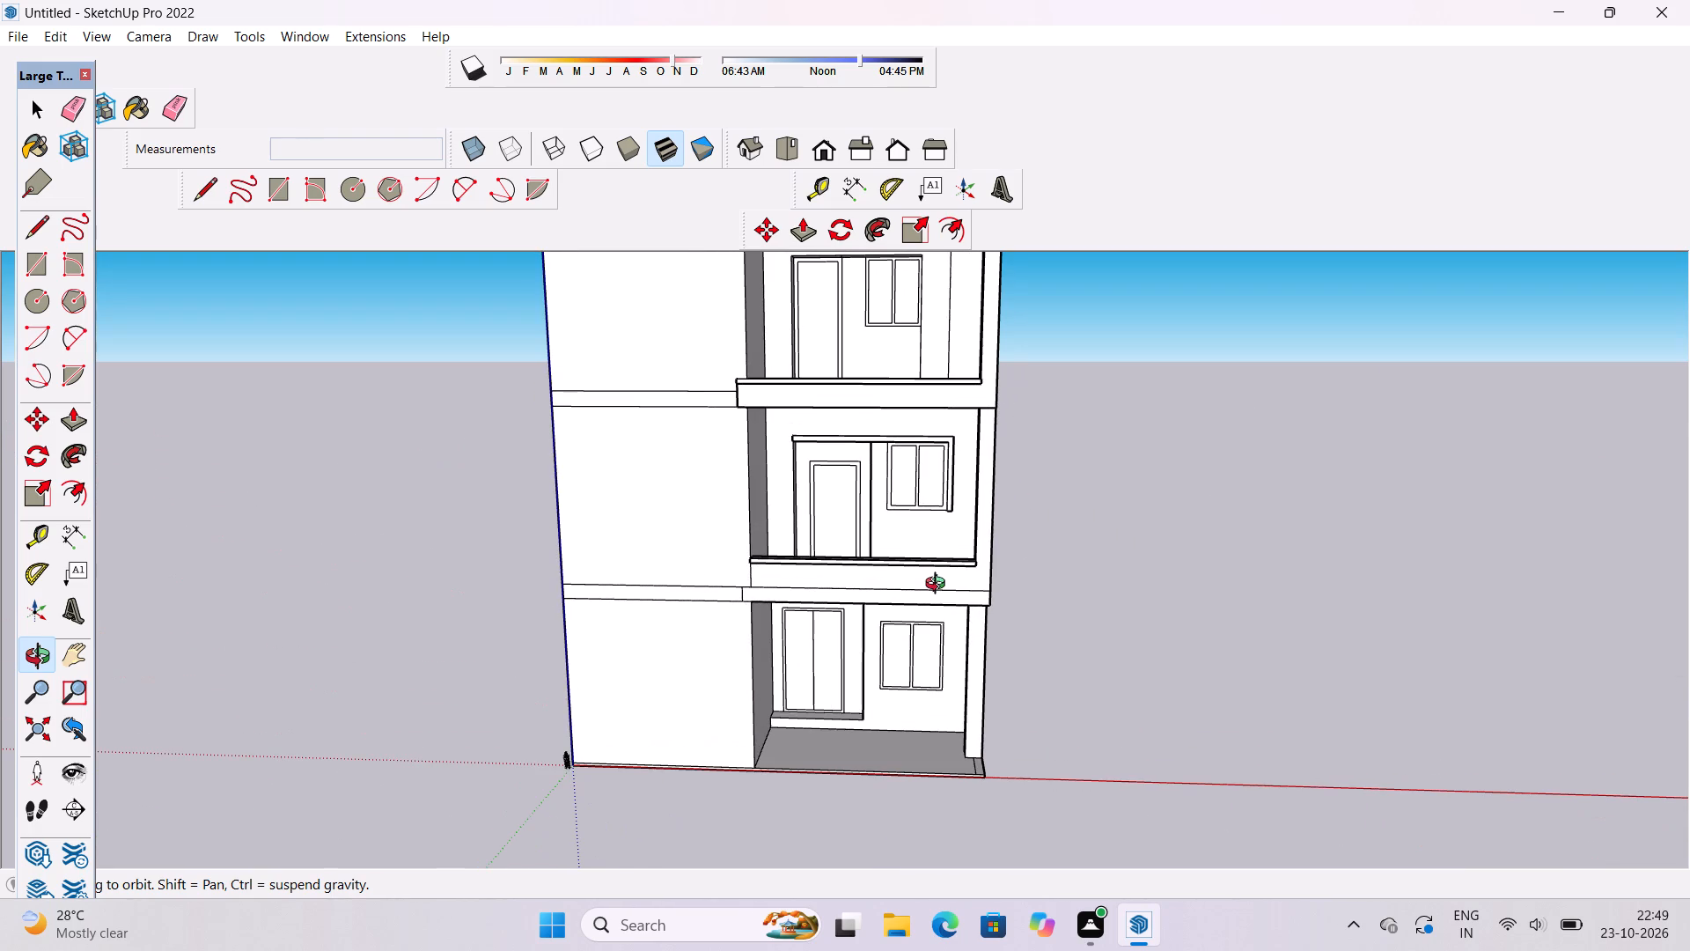
scroll(942, 585, "down", 1)
left_click_drag(944, 597, 841, 623, "shift")
scroll(770, 639, "up", 5)
left_click_drag(770, 639, 784, 601, "shift")
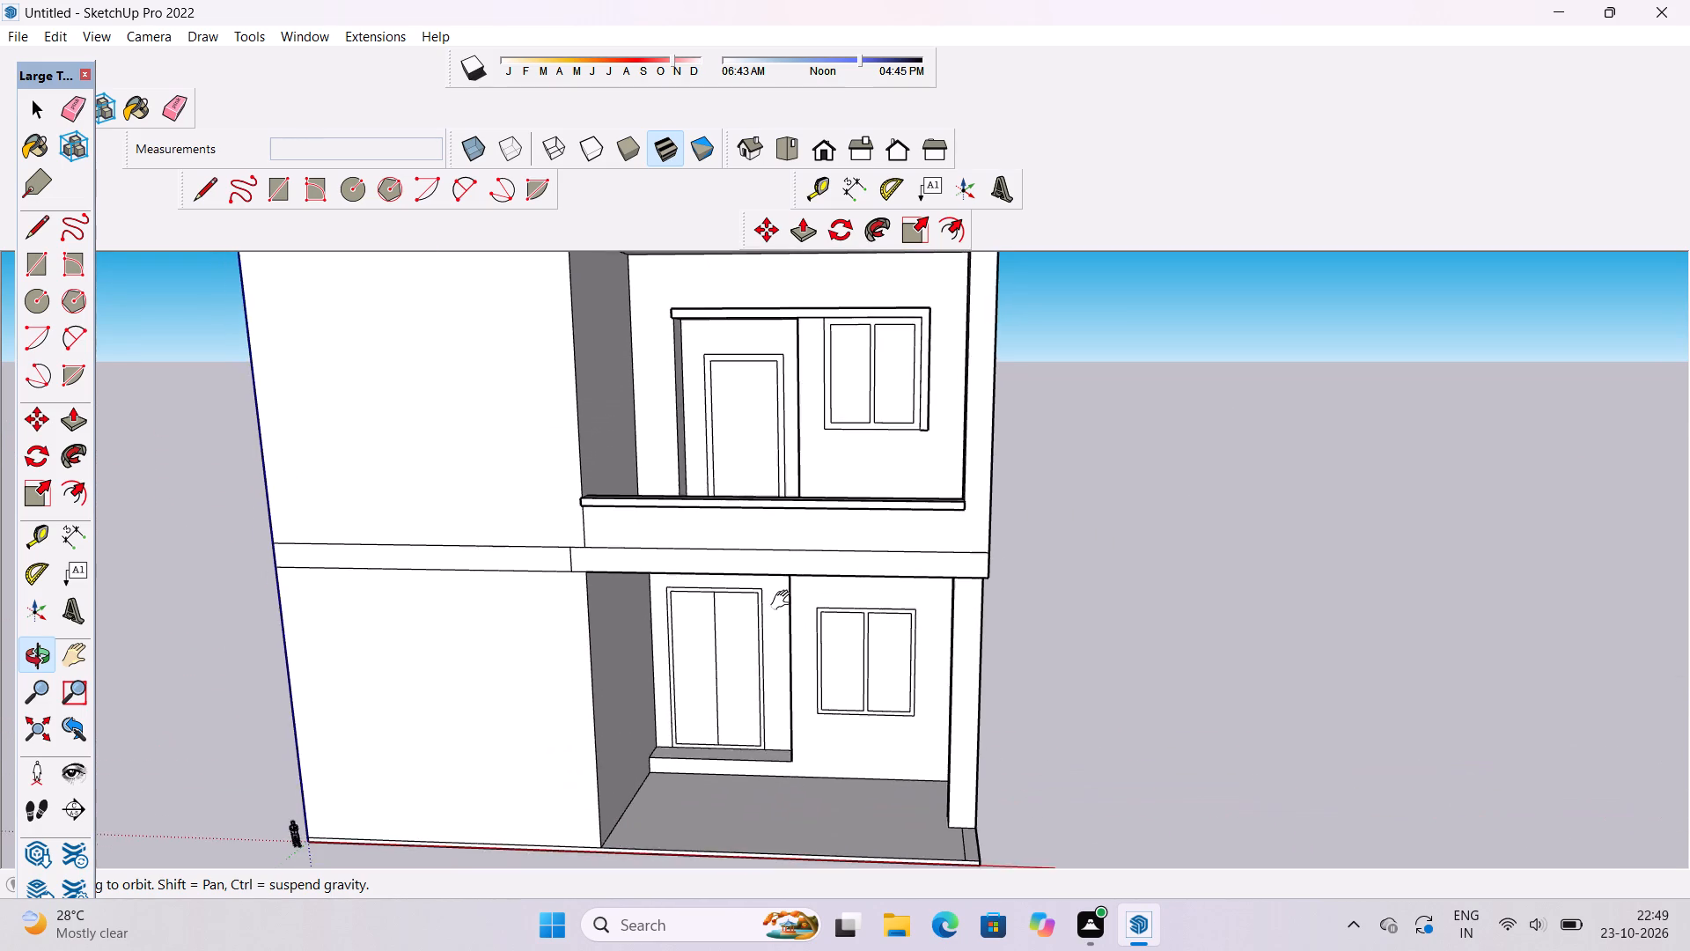
Push/Pull the front floor band between the ground and middle storeys, below the parapet, outward by 2'.
left_click_drag(784, 601, 777, 606, "shift")
left_click_drag(944, 551, 809, 586)
left_click_drag(850, 597, 777, 610)
left_click_drag(789, 609, 835, 612, "shift")
left_click_drag(835, 612, 758, 621)
left_click_drag(769, 616, 814, 597)
left_click_drag(820, 593, 820, 592)
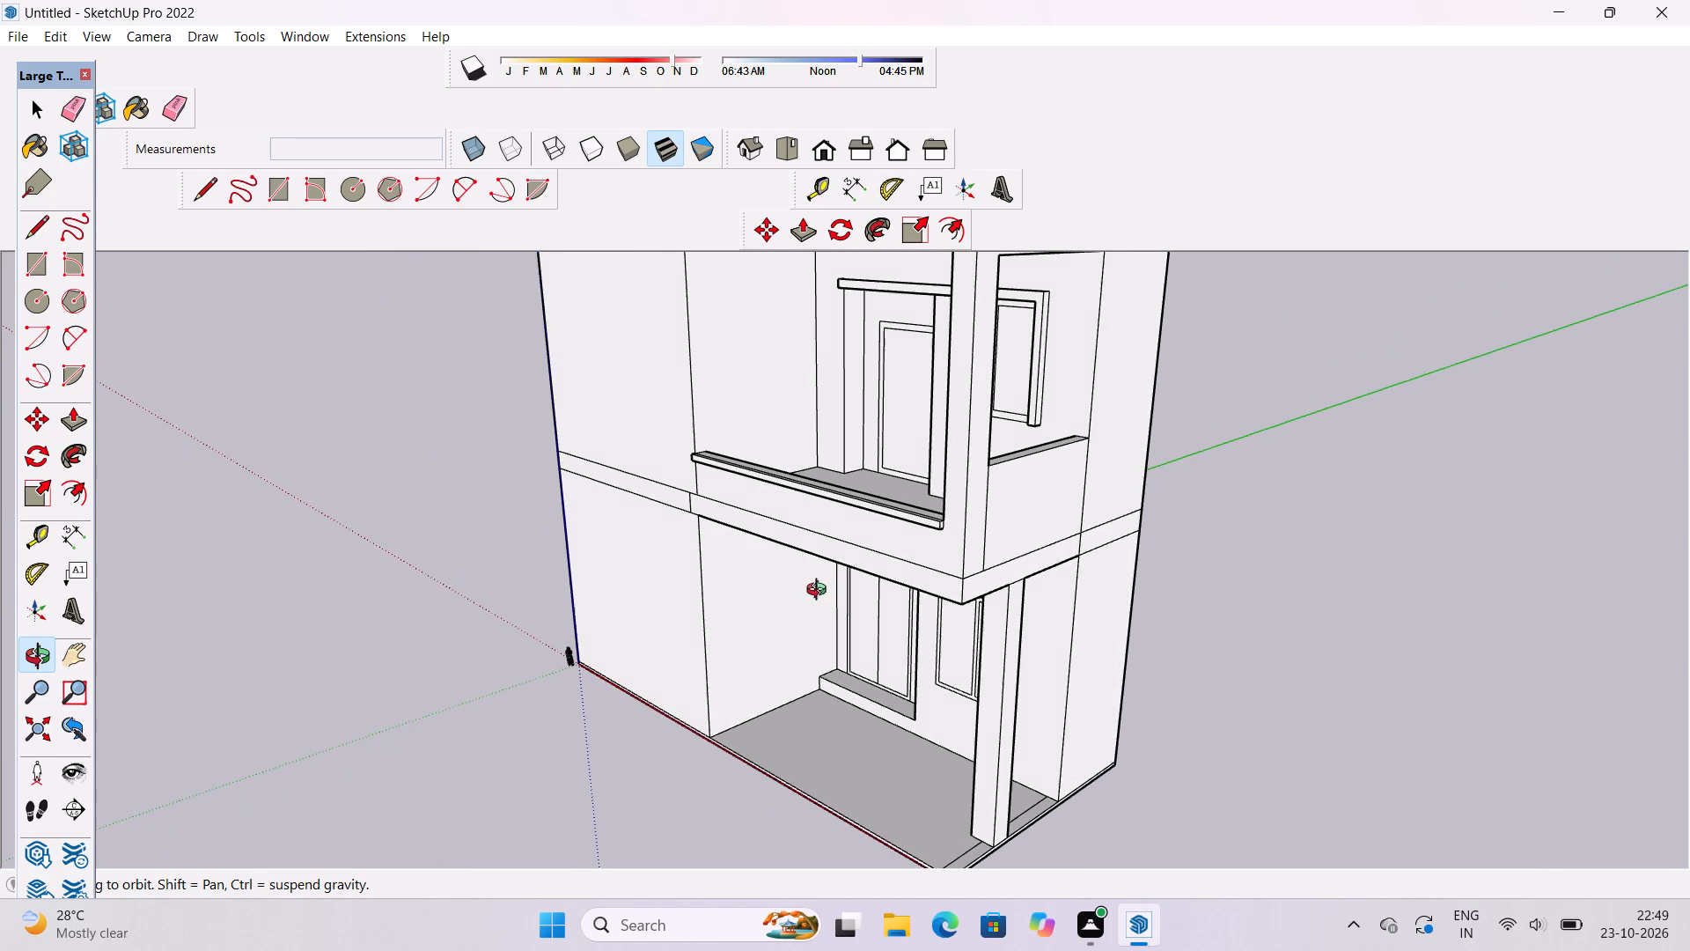
left_click_drag(820, 592, 803, 570)
scroll(803, 570, "up", 4)
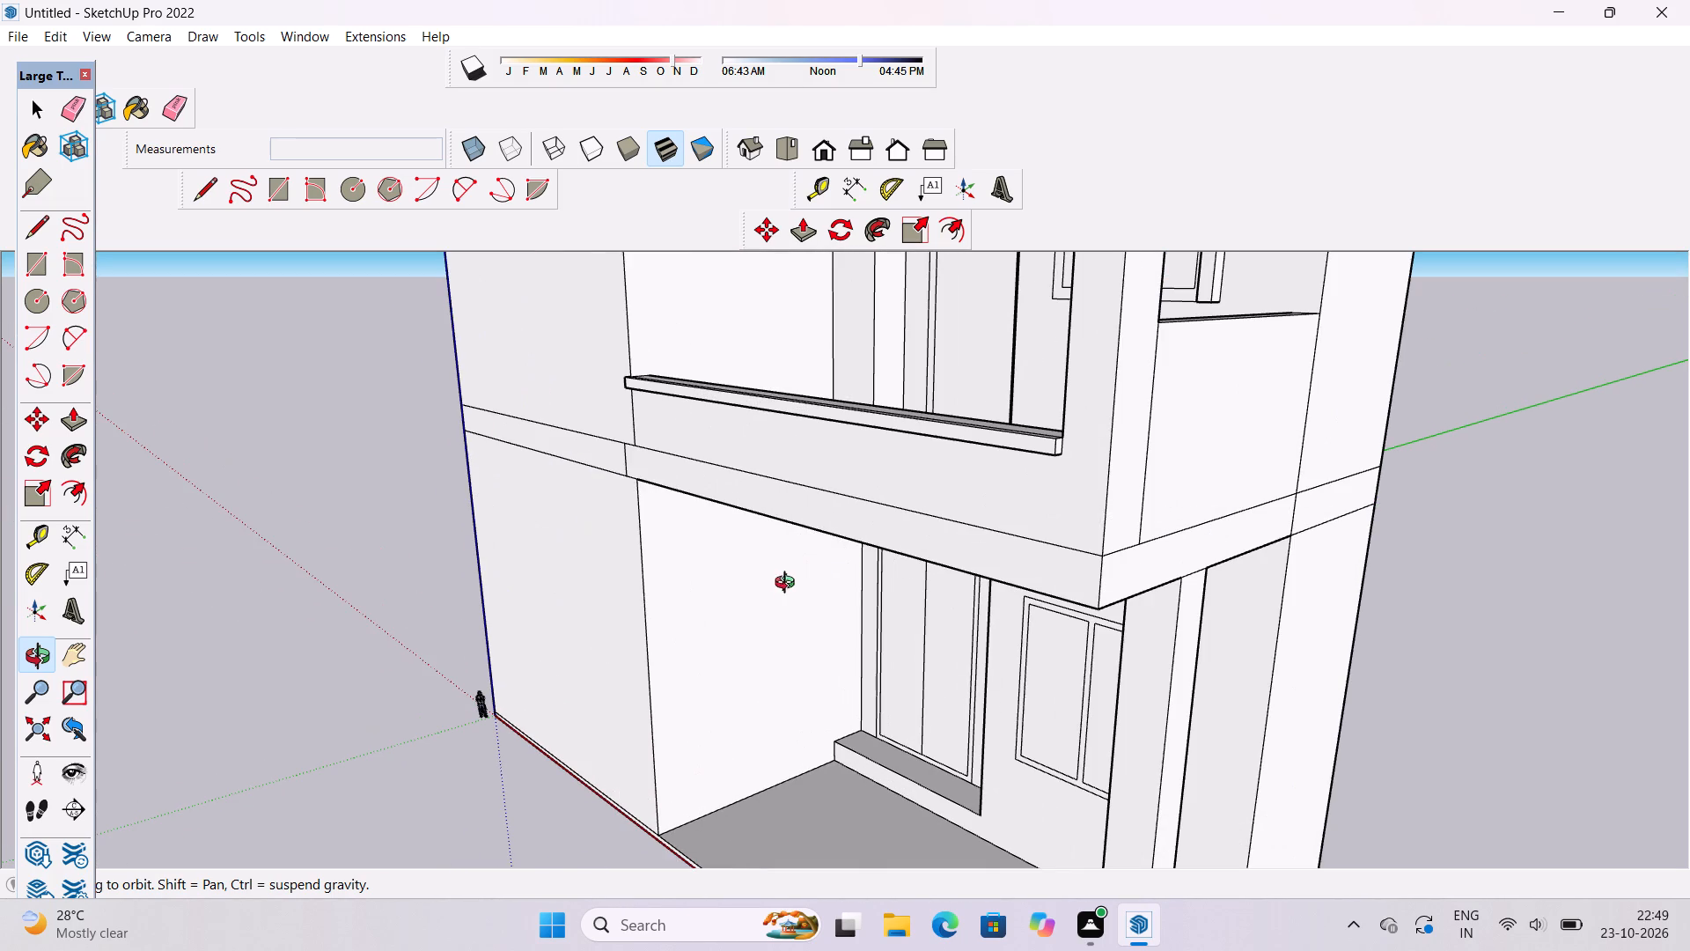
key("p")
scroll(772, 557, "down", 6)
left_click(850, 548)
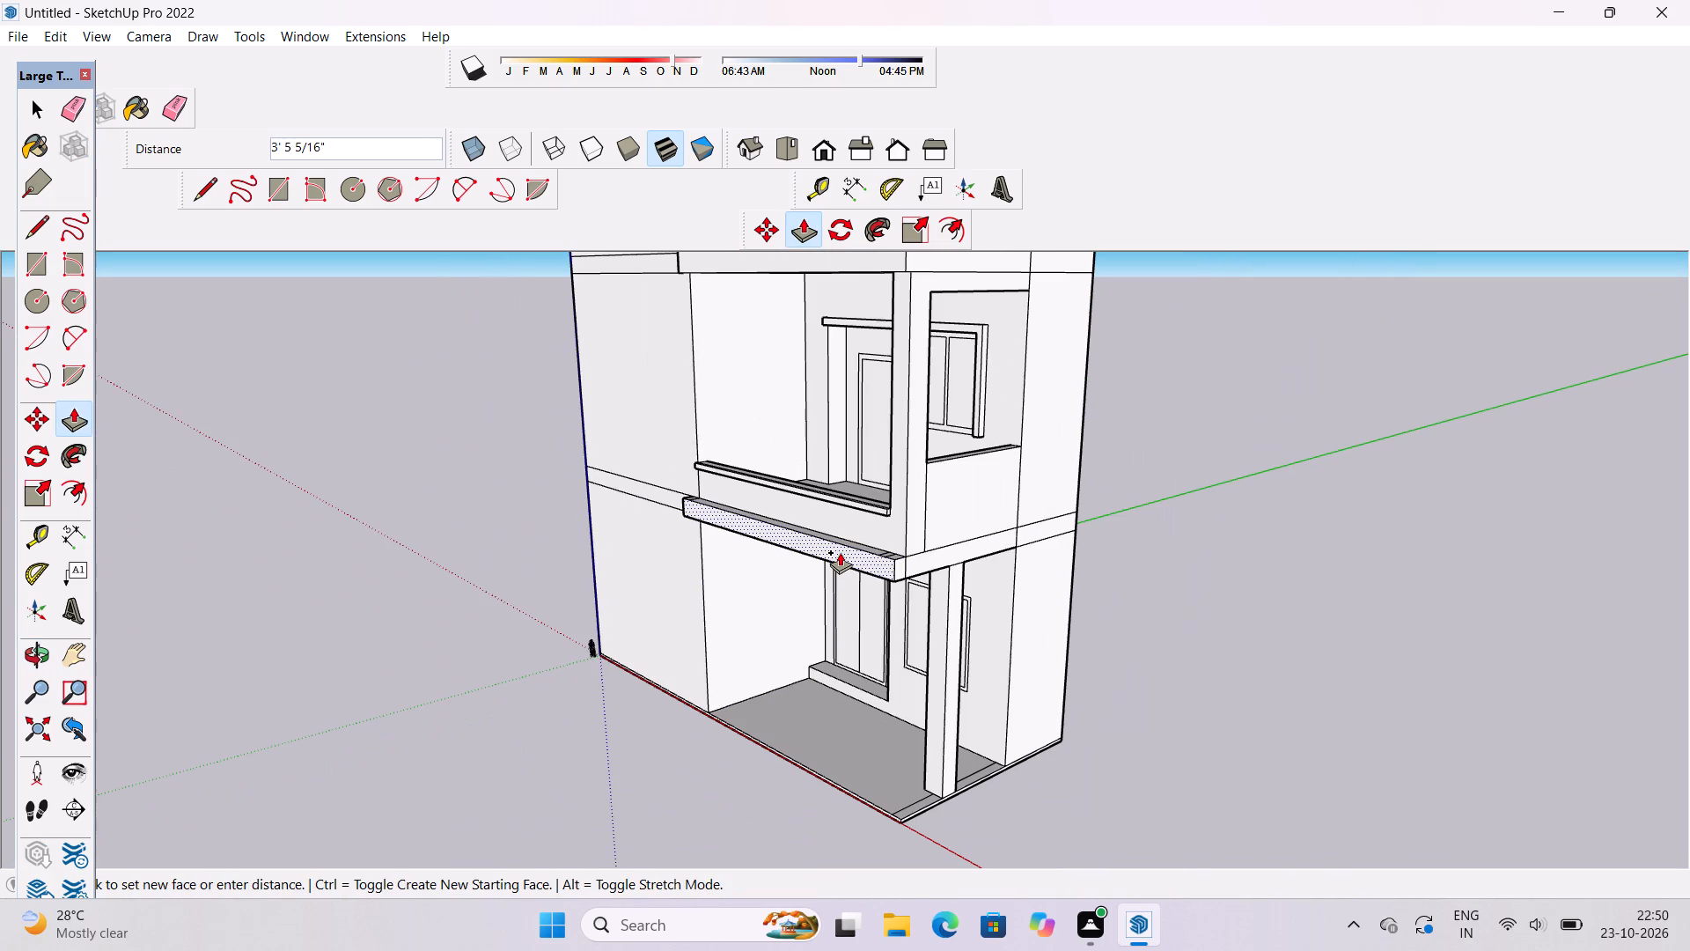
type("2'")
key("Return")
Erase the short seam lines crossing the top of the projecting floor band at its inner and outer ends.
key("o")
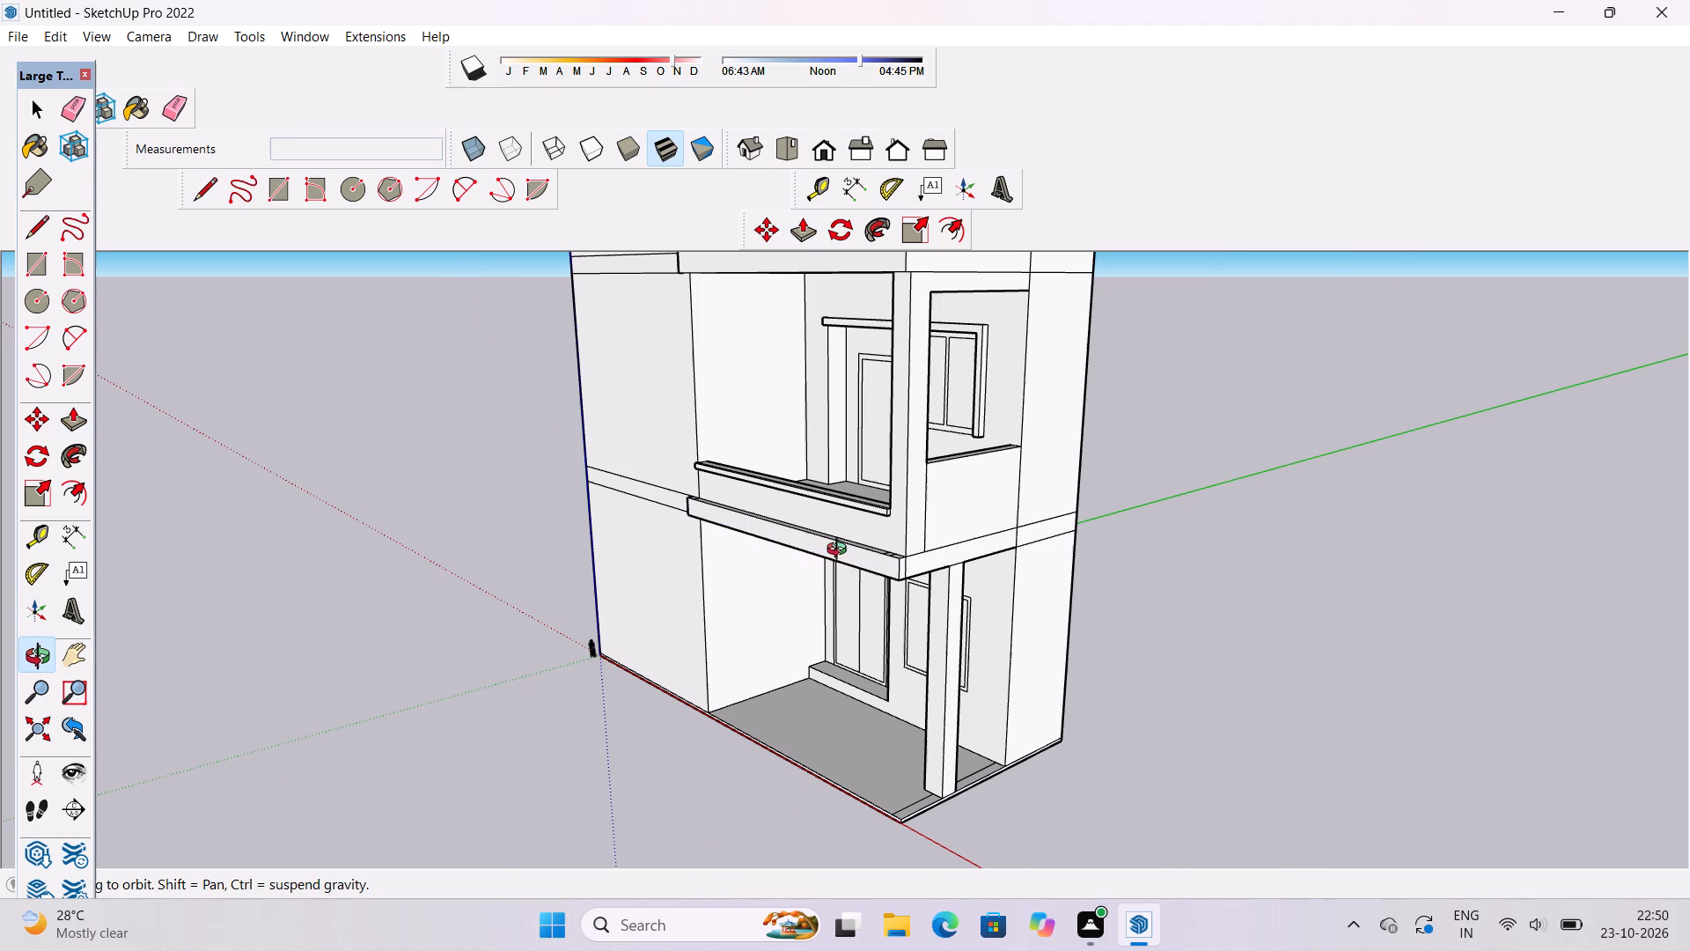
scroll(841, 551, "up", 6)
left_click_drag(856, 545, 752, 668)
scroll(642, 433, "up", 11)
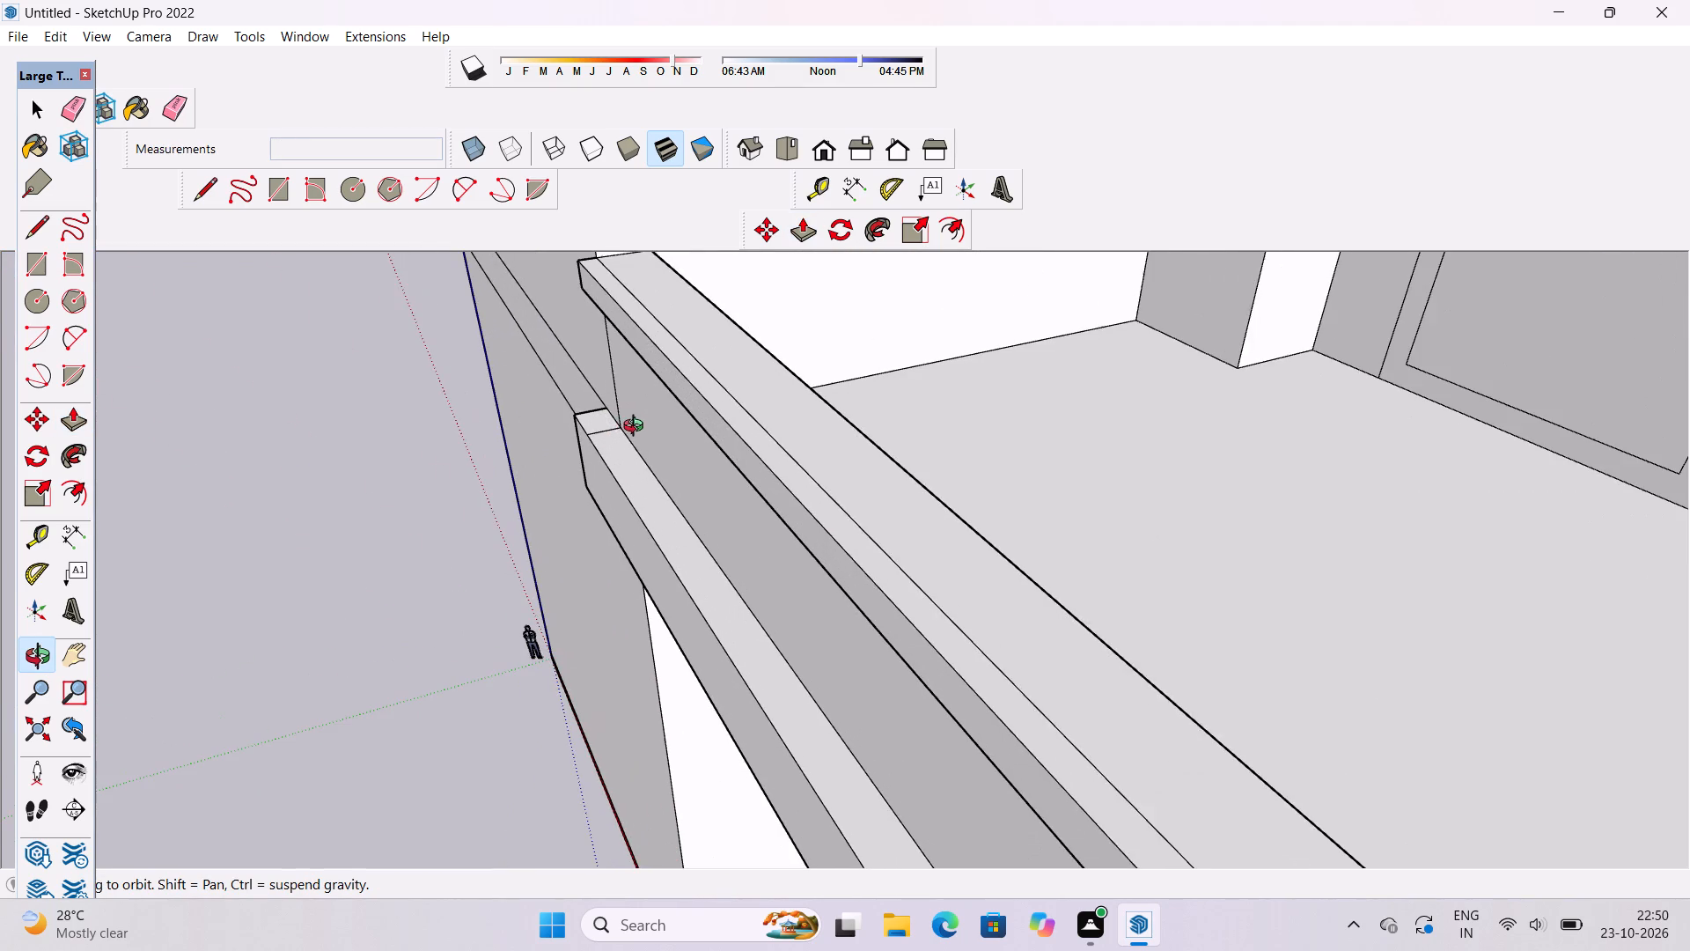
key("e")
scroll(588, 436, "up", 5)
left_click_drag(606, 422, 610, 438)
scroll(614, 439, "down", 13)
scroll(658, 376, "up", 1)
scroll(659, 376, "down", 5)
scroll(915, 803, "up", 11)
left_click_drag(898, 669, 919, 702)
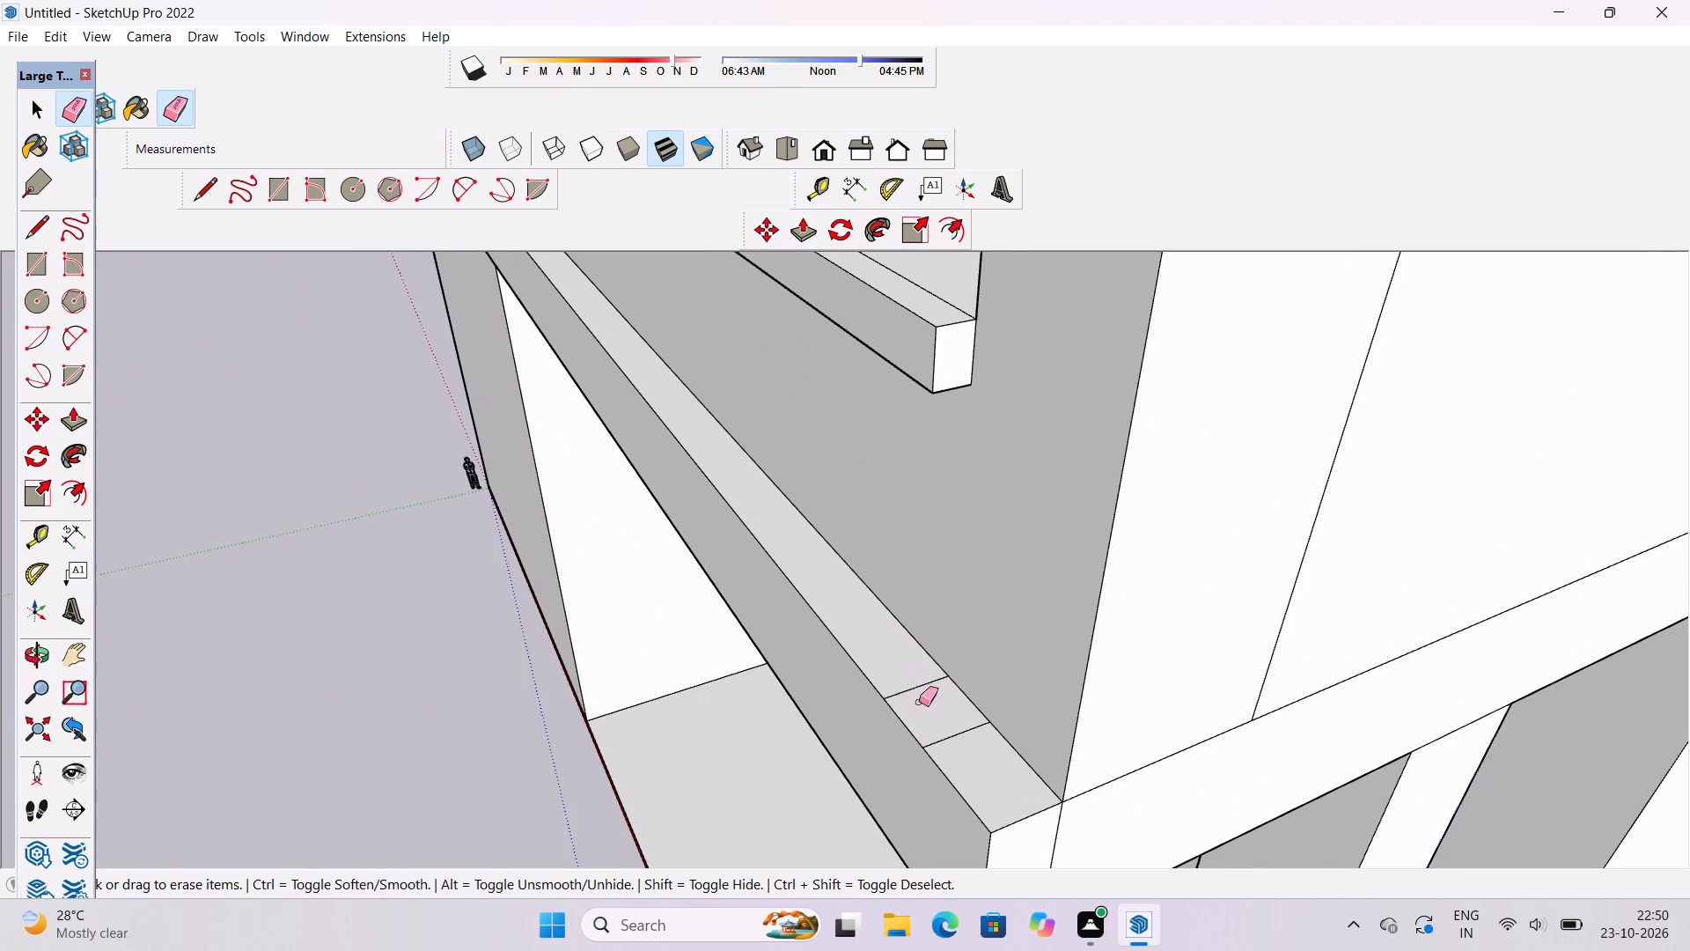
left_click_drag(919, 702, 954, 748)
Erase the short seam line on the underside of the projecting floor band near its inner end.
key("o")
scroll(976, 674, "down", 8)
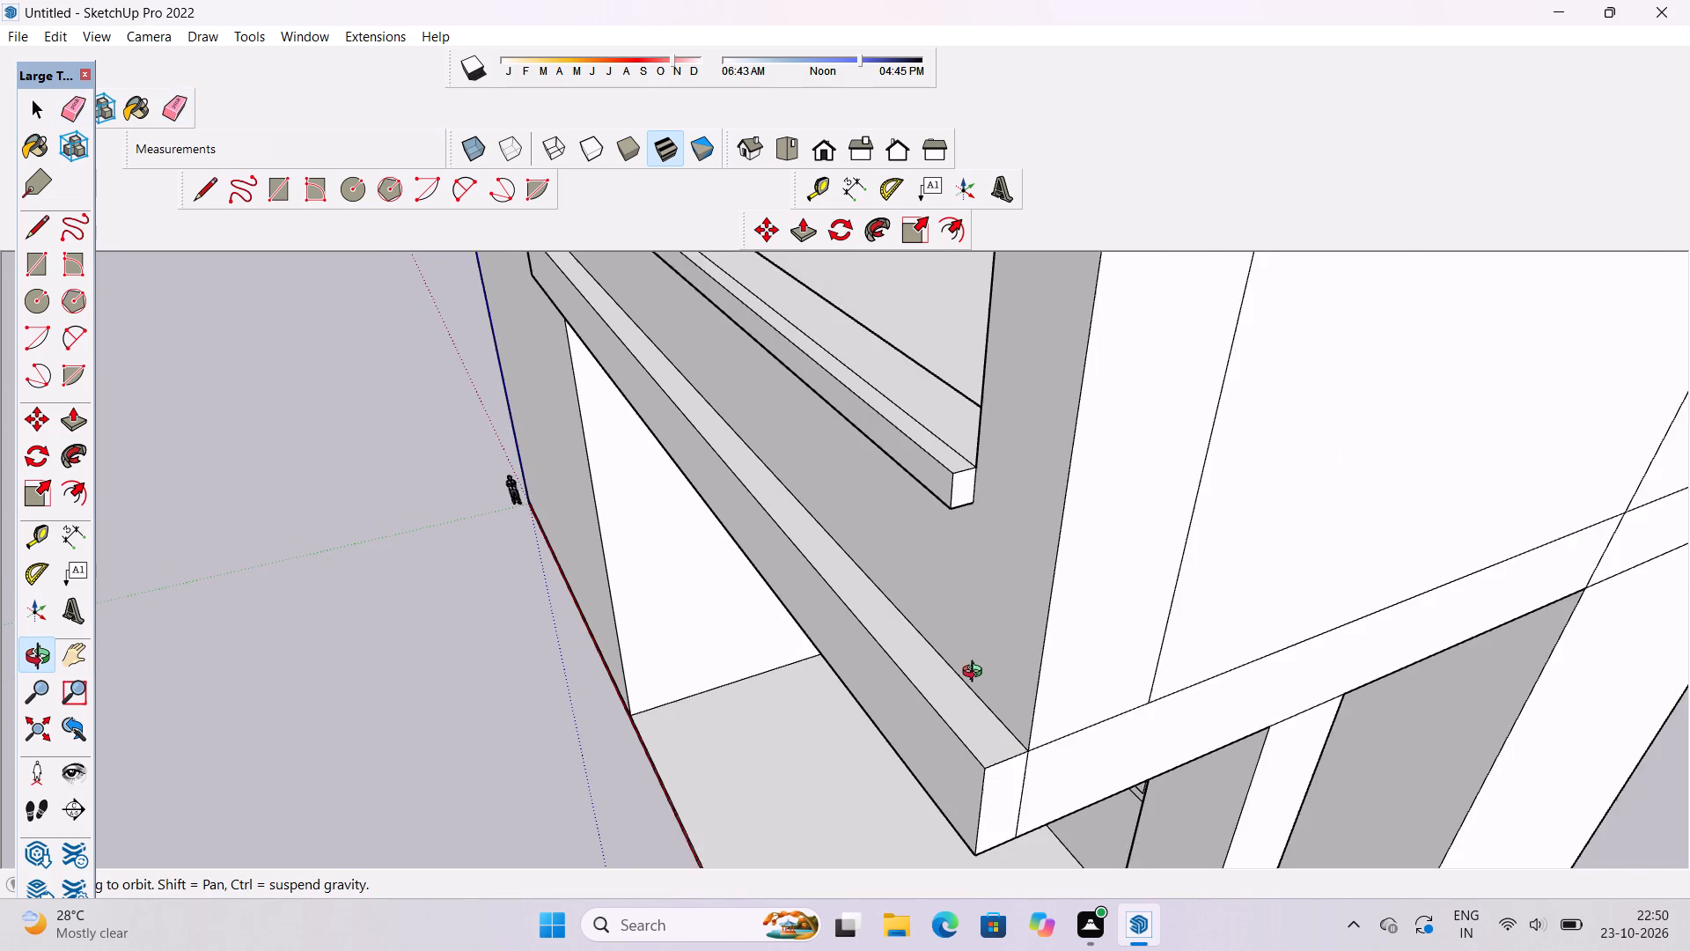
scroll(976, 674, "down", 4)
left_click_drag(835, 690, 1054, 553)
scroll(1052, 553, "down", 6, "shift")
left_click_drag(1051, 553, 948, 629, "shift")
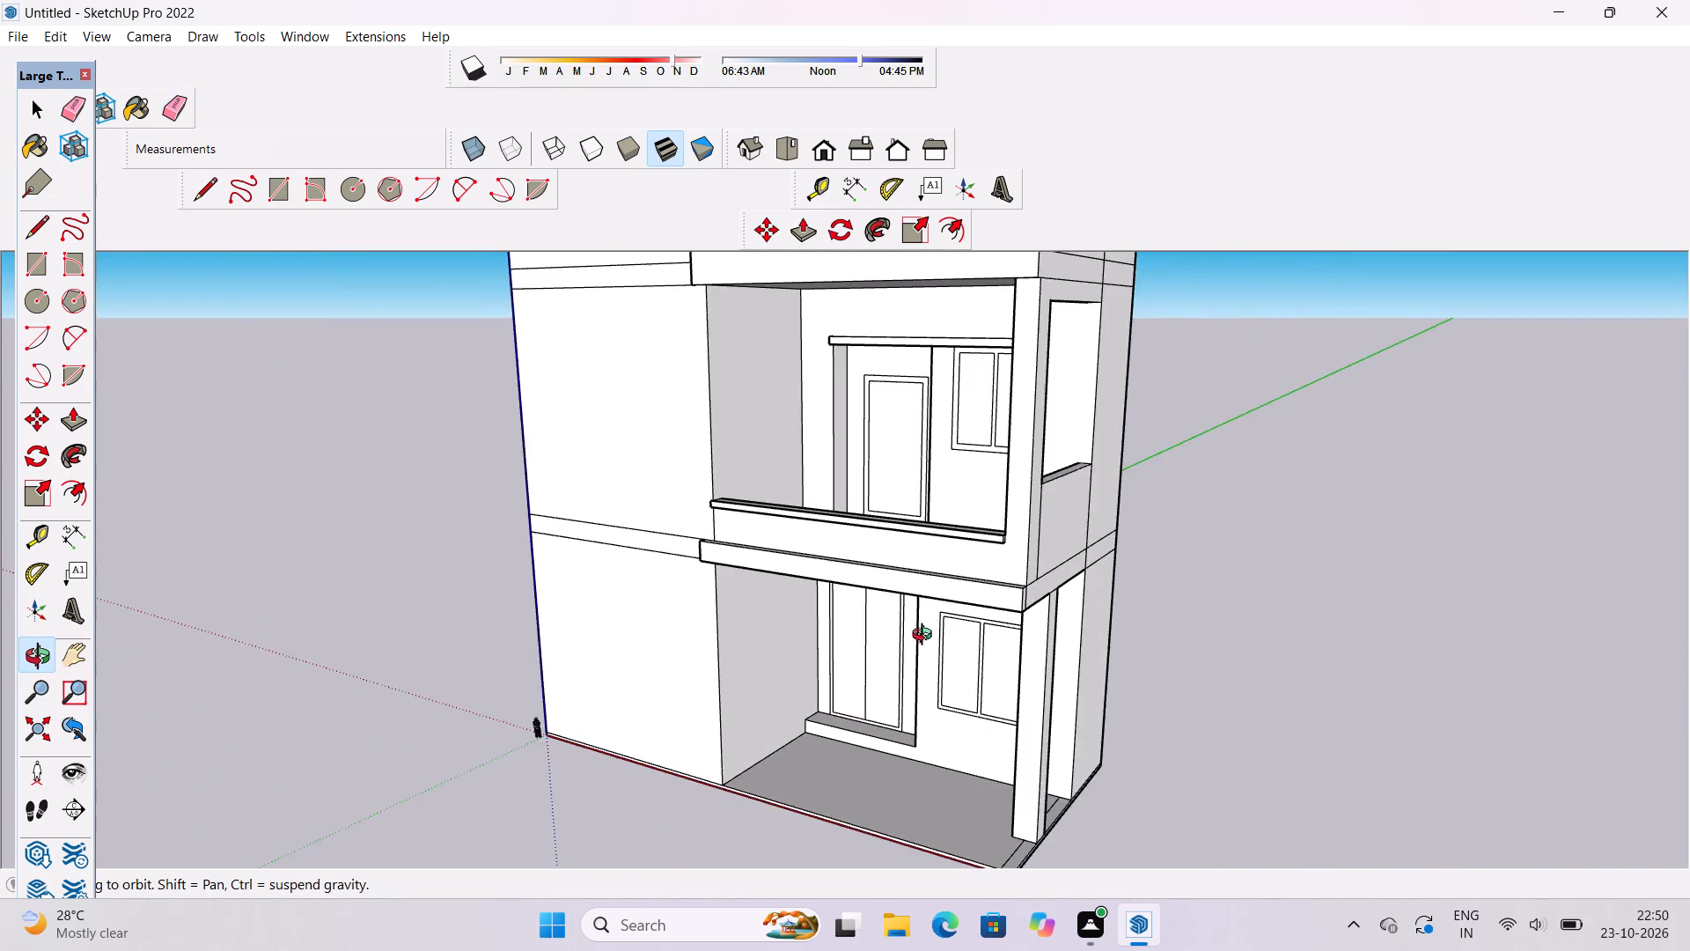
left_click_drag(926, 637, 1053, 310)
scroll(802, 512, "up", 9)
left_click_drag(678, 542, 723, 612, "shift")
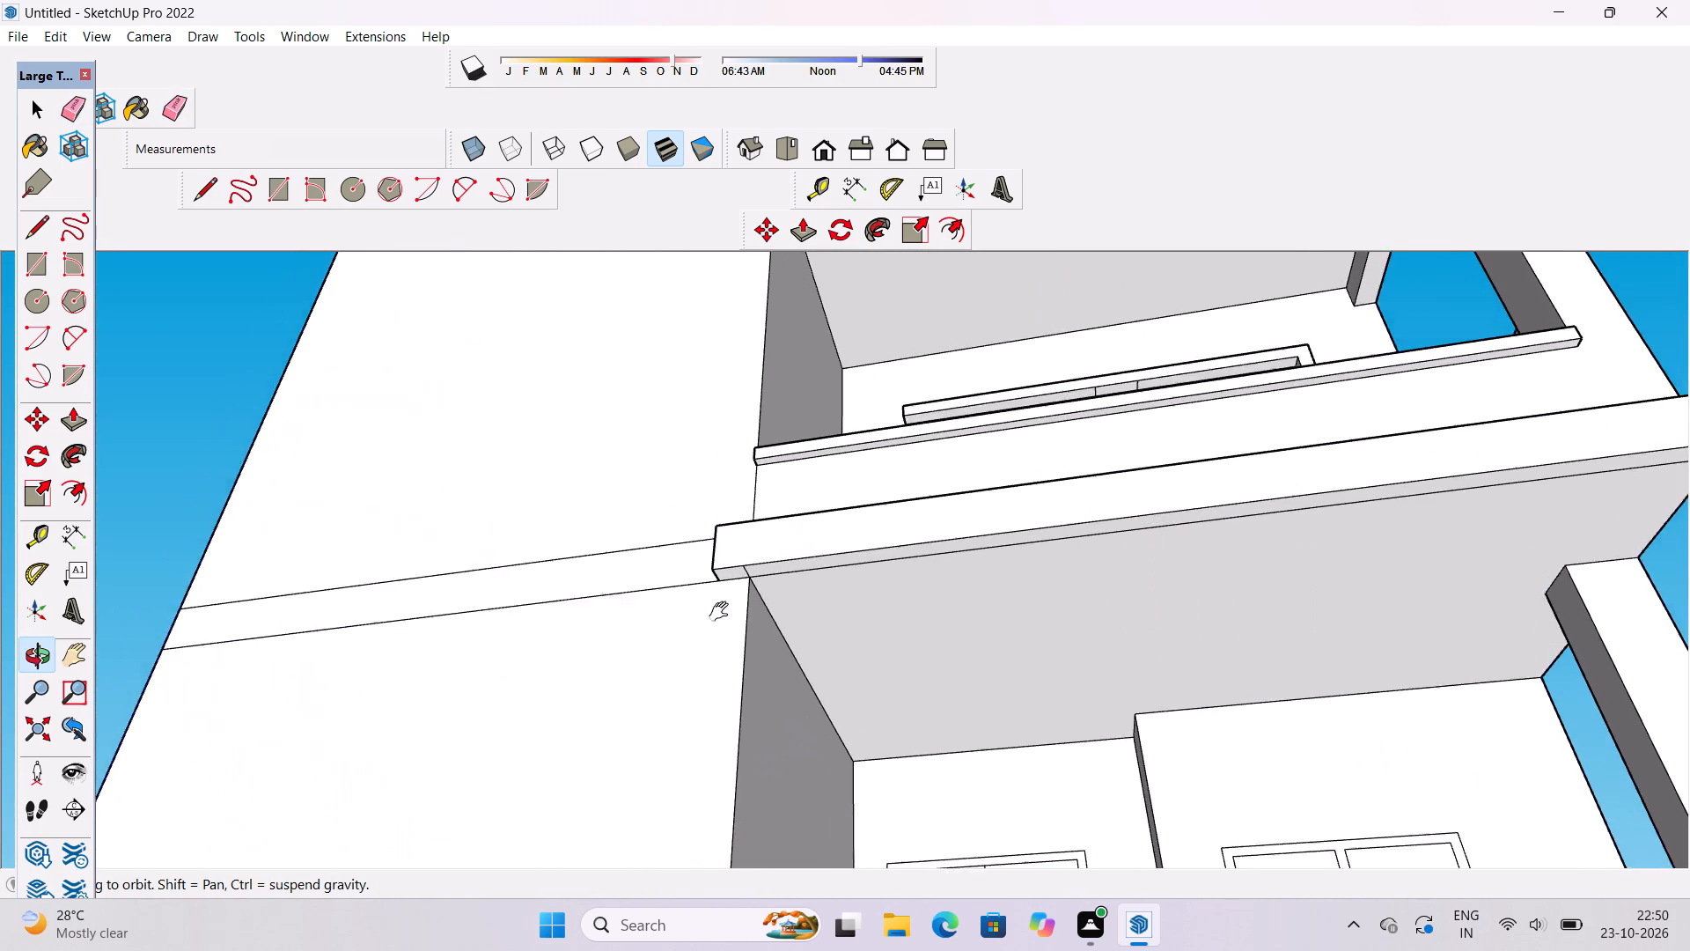
left_click_drag(723, 612, 724, 615, "shift")
left_click_drag(753, 615, 754, 558)
scroll(759, 564, "up", 10)
left_click_drag(764, 555, 760, 581, "shift")
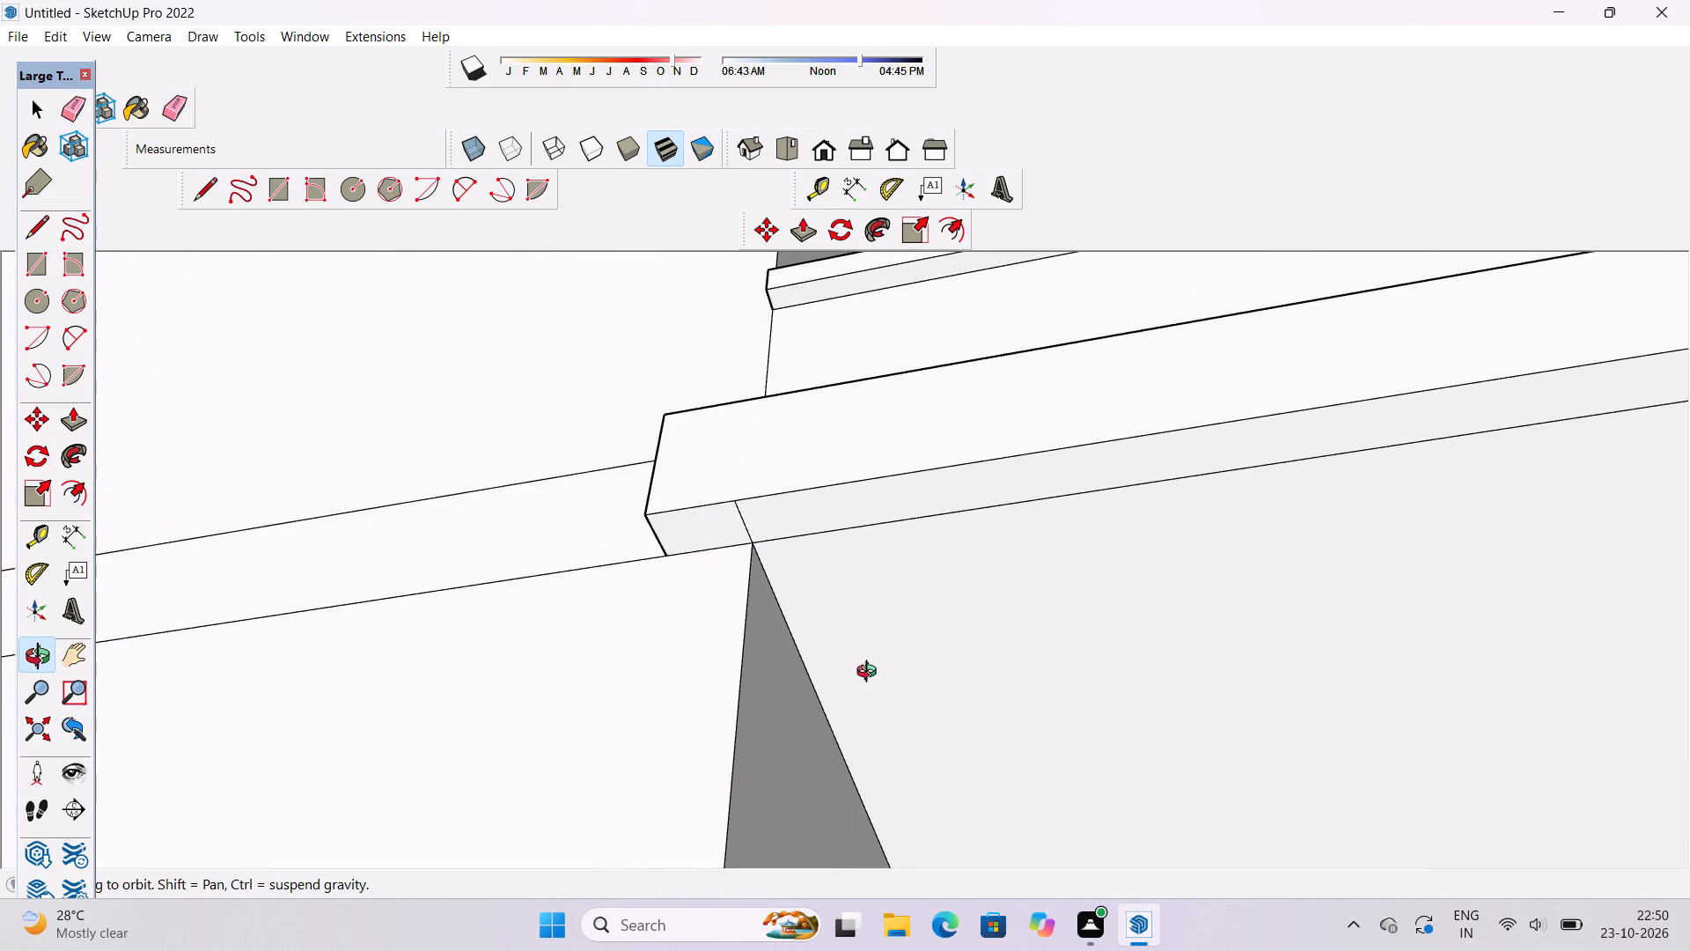
key("e")
scroll(746, 545, "up", 4)
left_click_drag(754, 511, 716, 535)
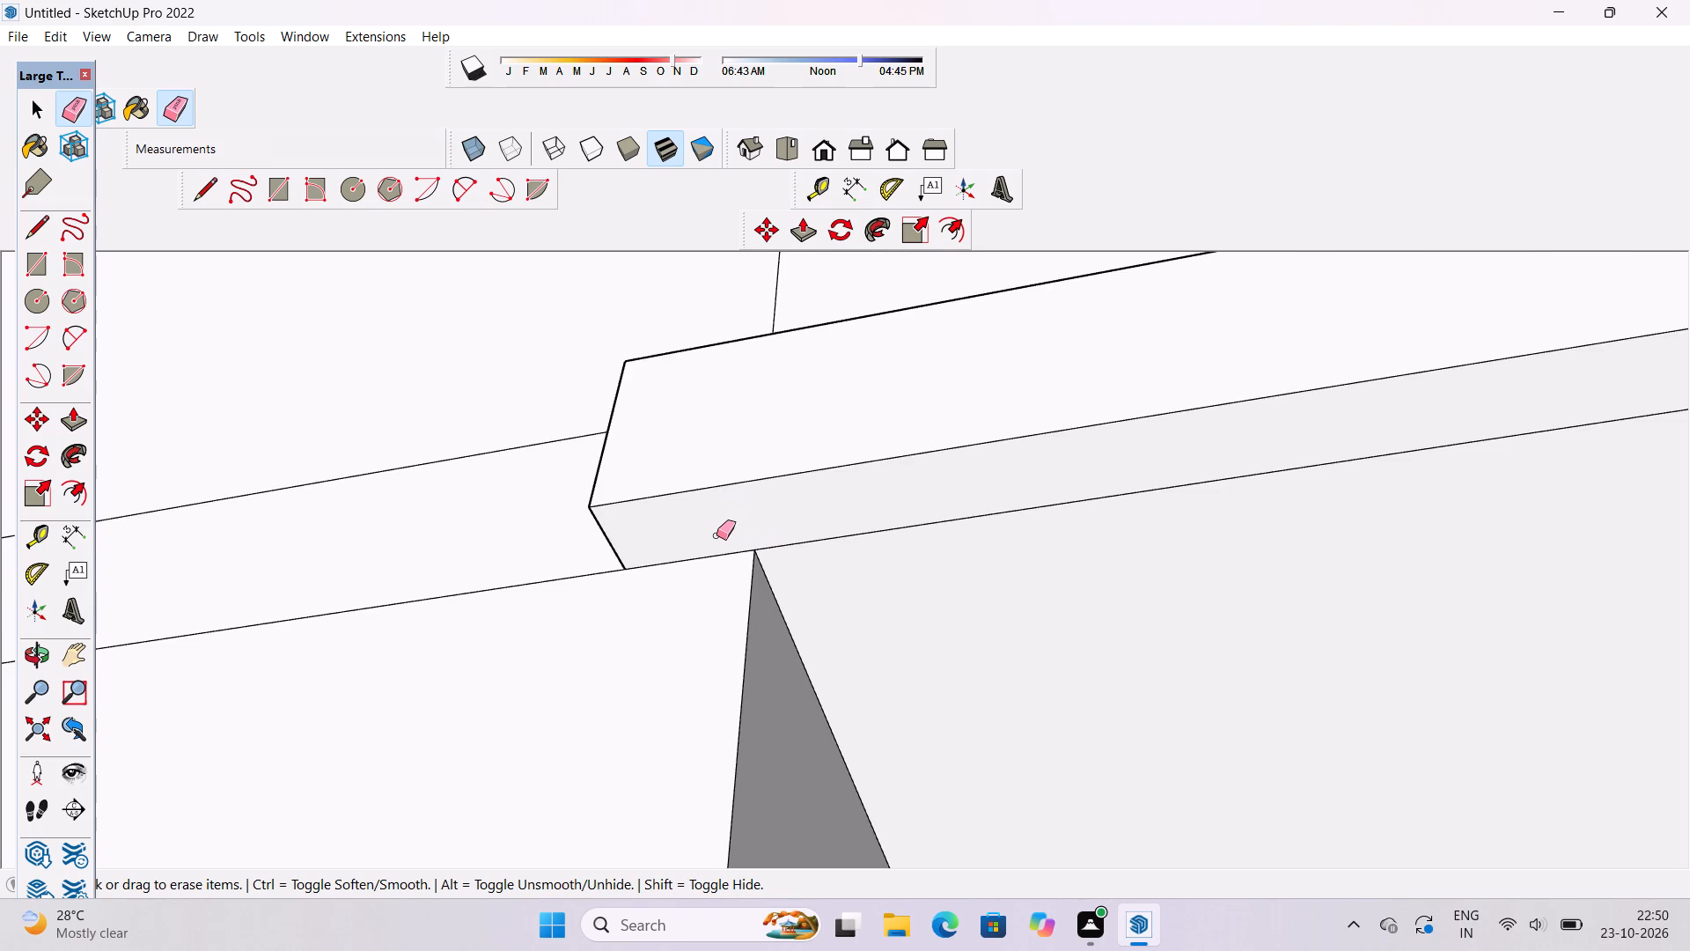
Examine the projecting bands and balconies of the upper storeys from the building's front.
scroll(716, 535, "down", 20)
scroll(716, 535, "down", 3)
key("o")
left_click_drag(525, 471, 693, 728)
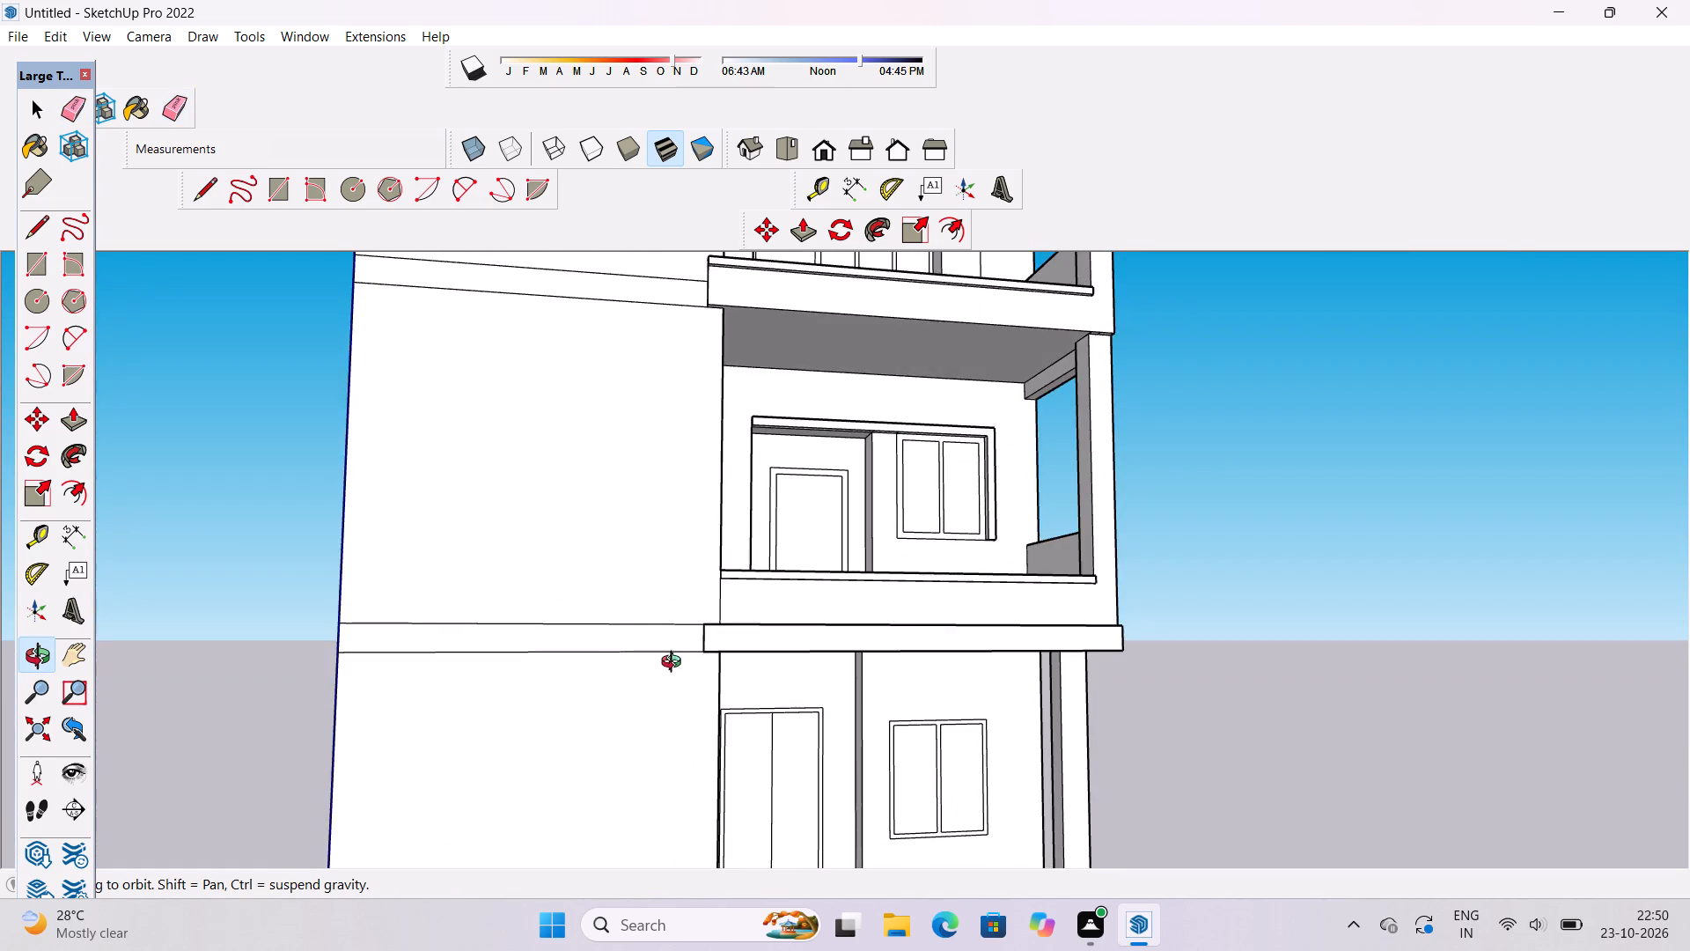
left_click_drag(675, 658, 658, 544)
left_click_drag(717, 483, 629, 554)
scroll(641, 526, "down", 6)
left_click_drag(701, 435, 759, 600, "shift")
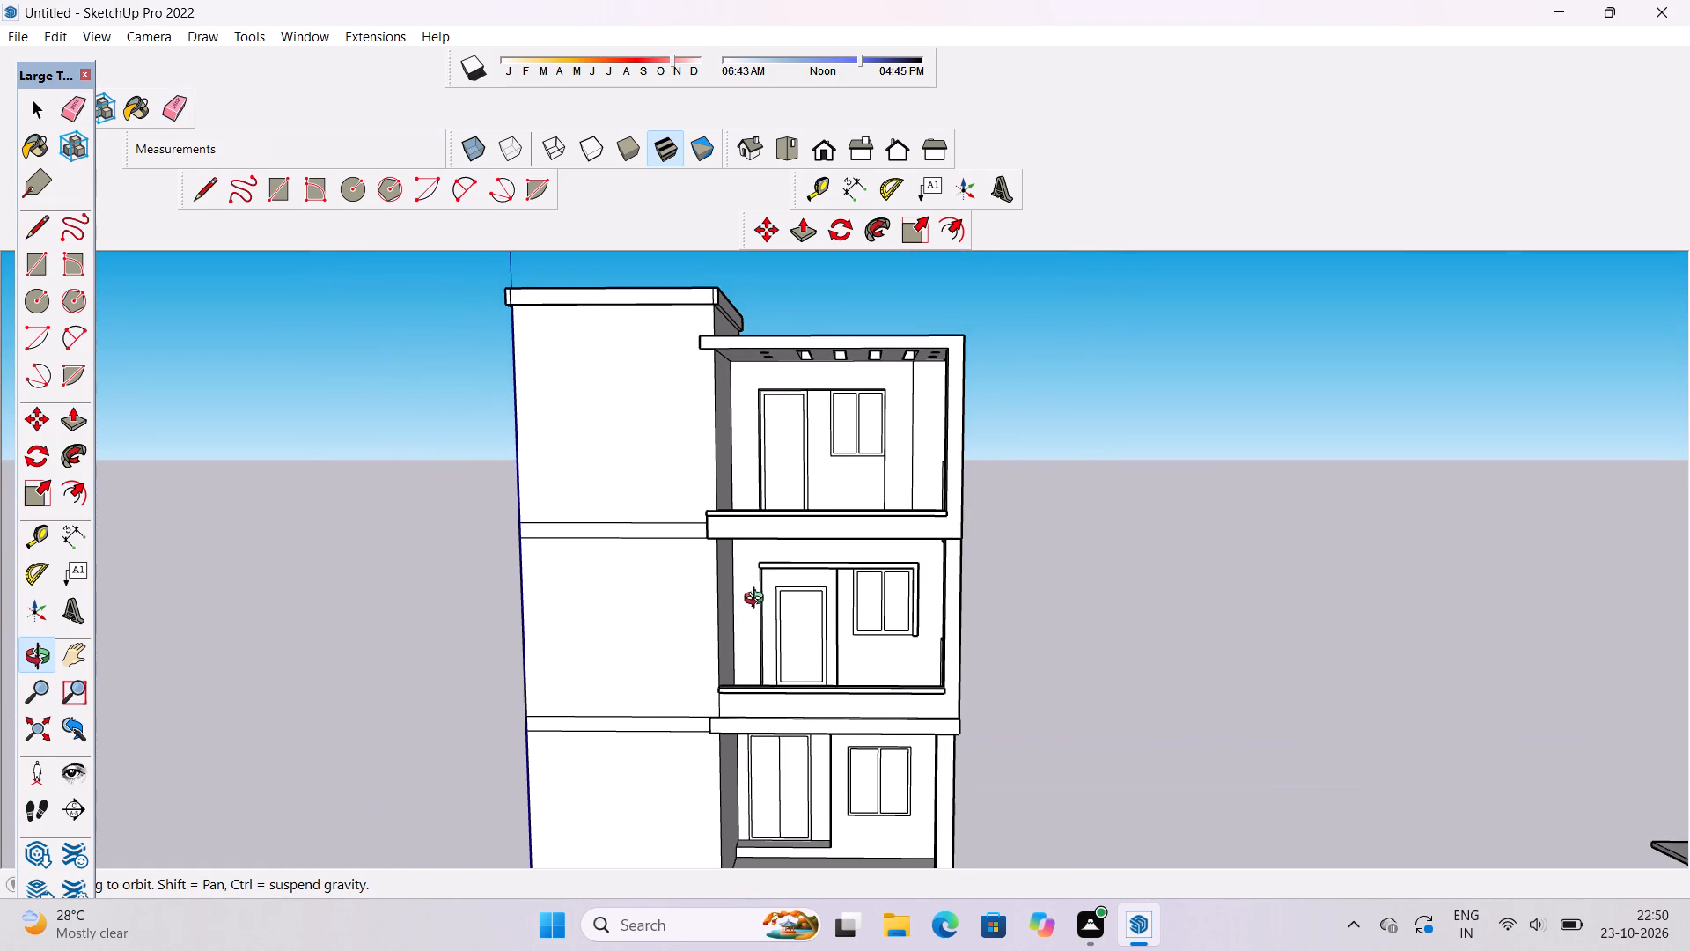
scroll(741, 613, "up", 3)
left_click_drag(732, 612, 759, 683, "shift")
left_click_drag(759, 684, 759, 519)
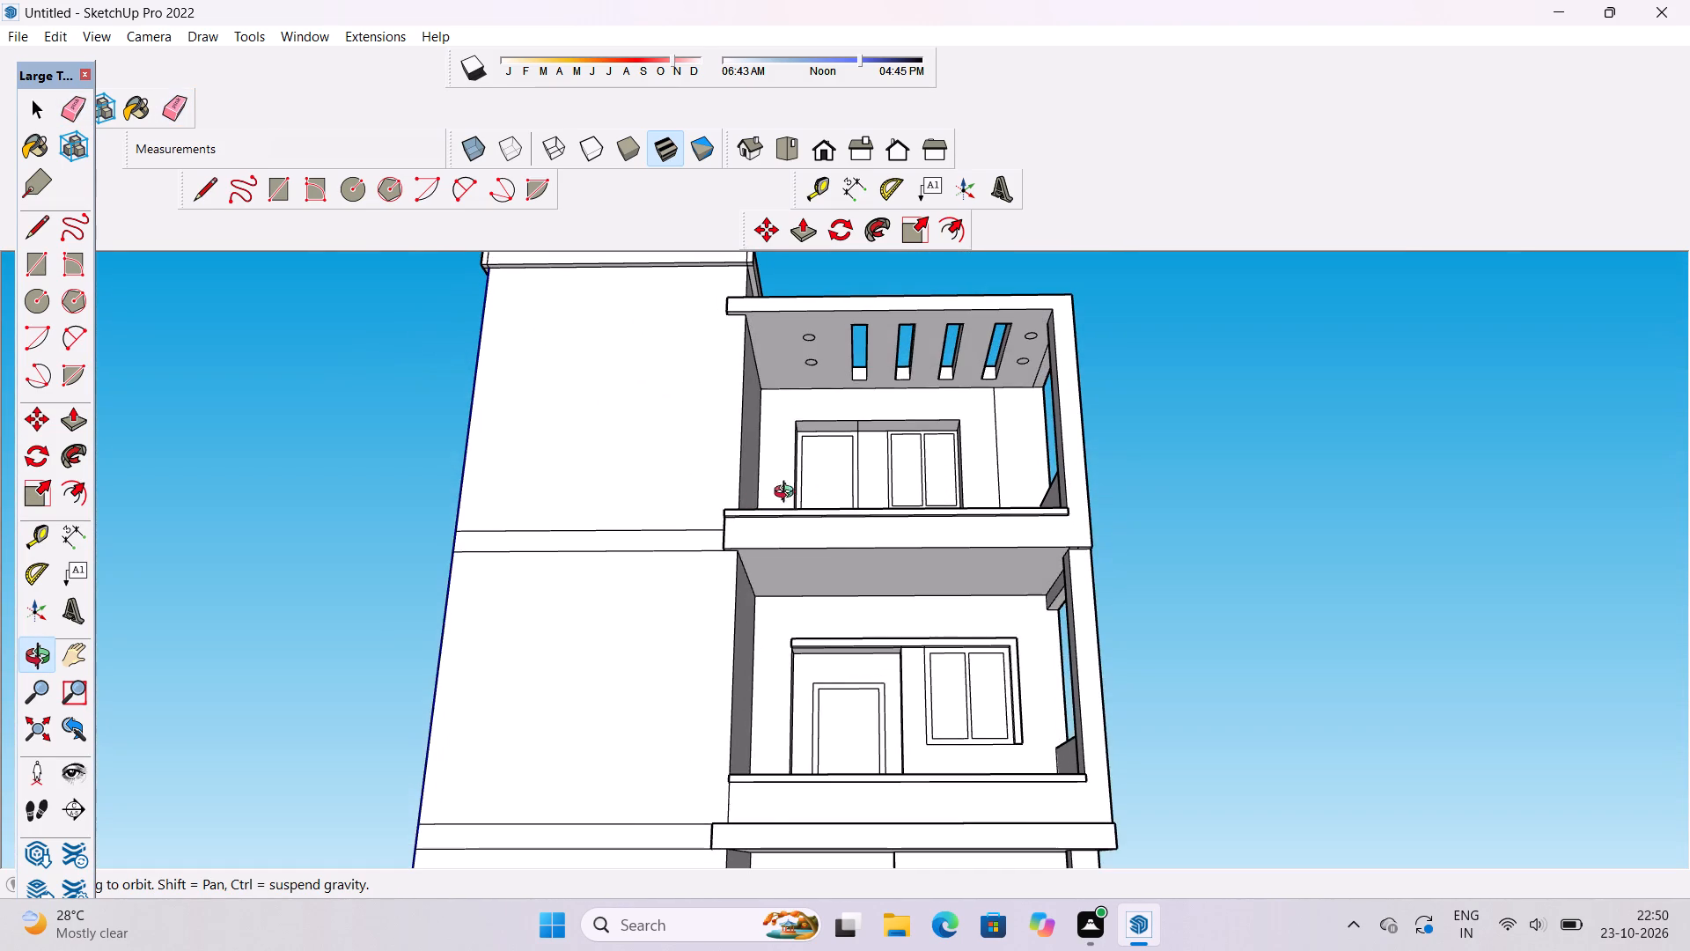
Erase the seam line on the top-storey balcony's ceiling that runs along the side-opening edge.
left_click_drag(905, 525, 790, 548, "shift")
left_click_drag(799, 540, 824, 609, "shift")
left_click_drag(825, 608, 455, 597)
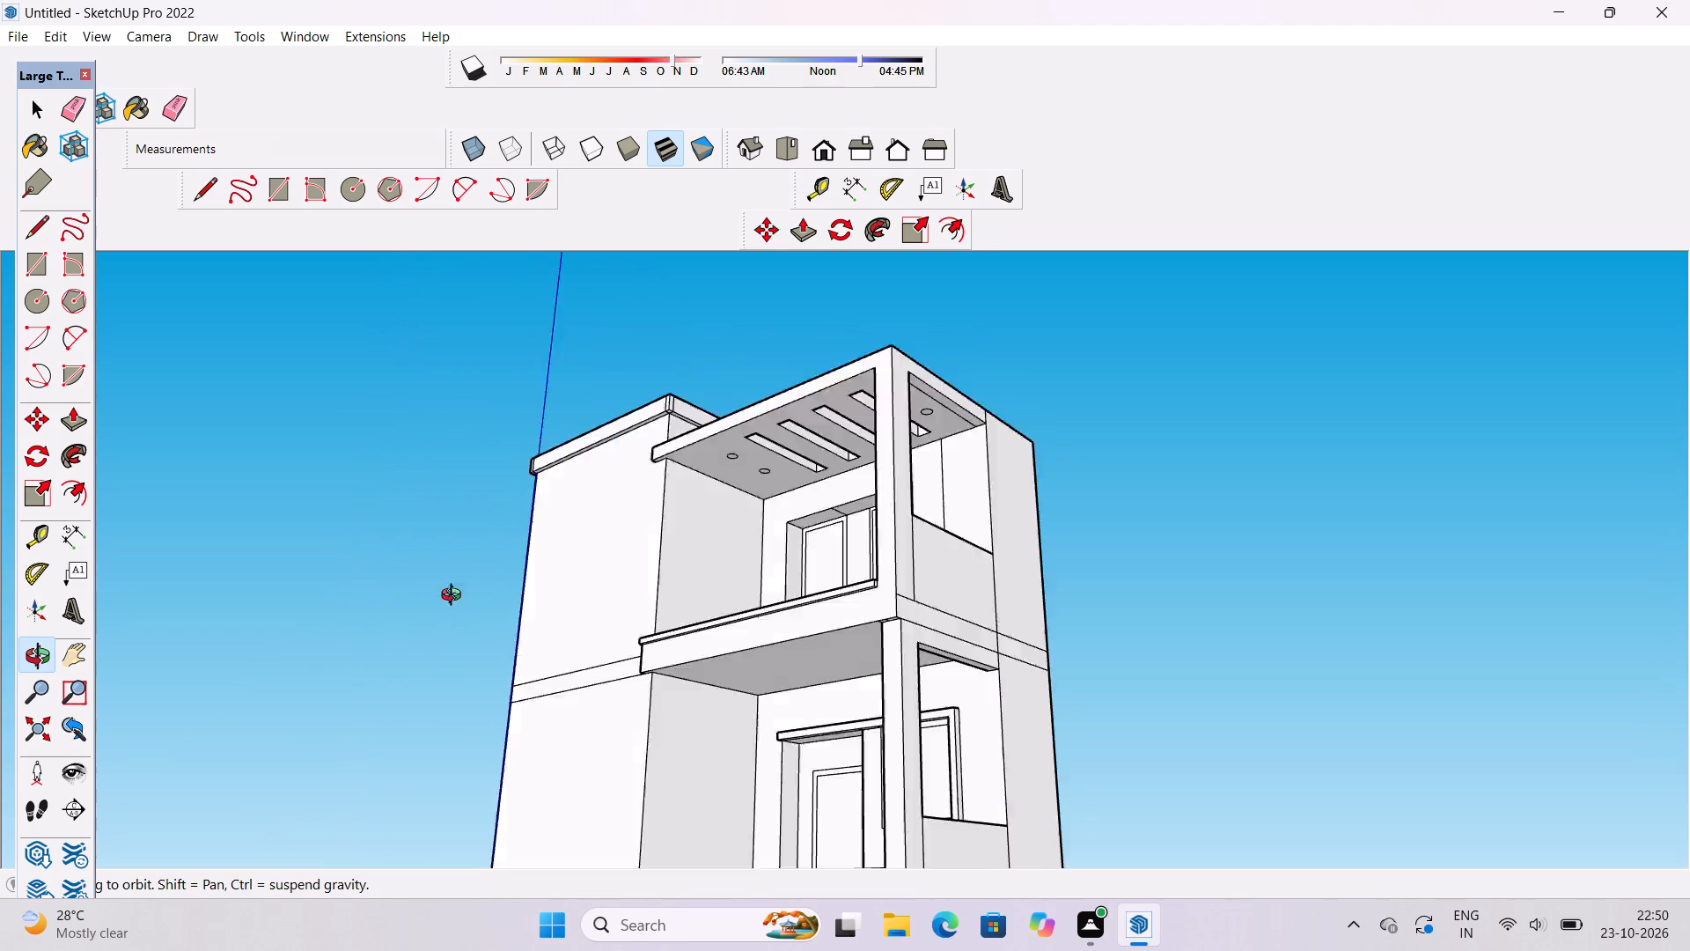
left_click_drag(455, 597, 381, 597)
scroll(664, 441, "up", 3)
left_click_drag(714, 429, 829, 640, "shift")
left_click_drag(1031, 557, 812, 461)
scroll(982, 563, "up", 5)
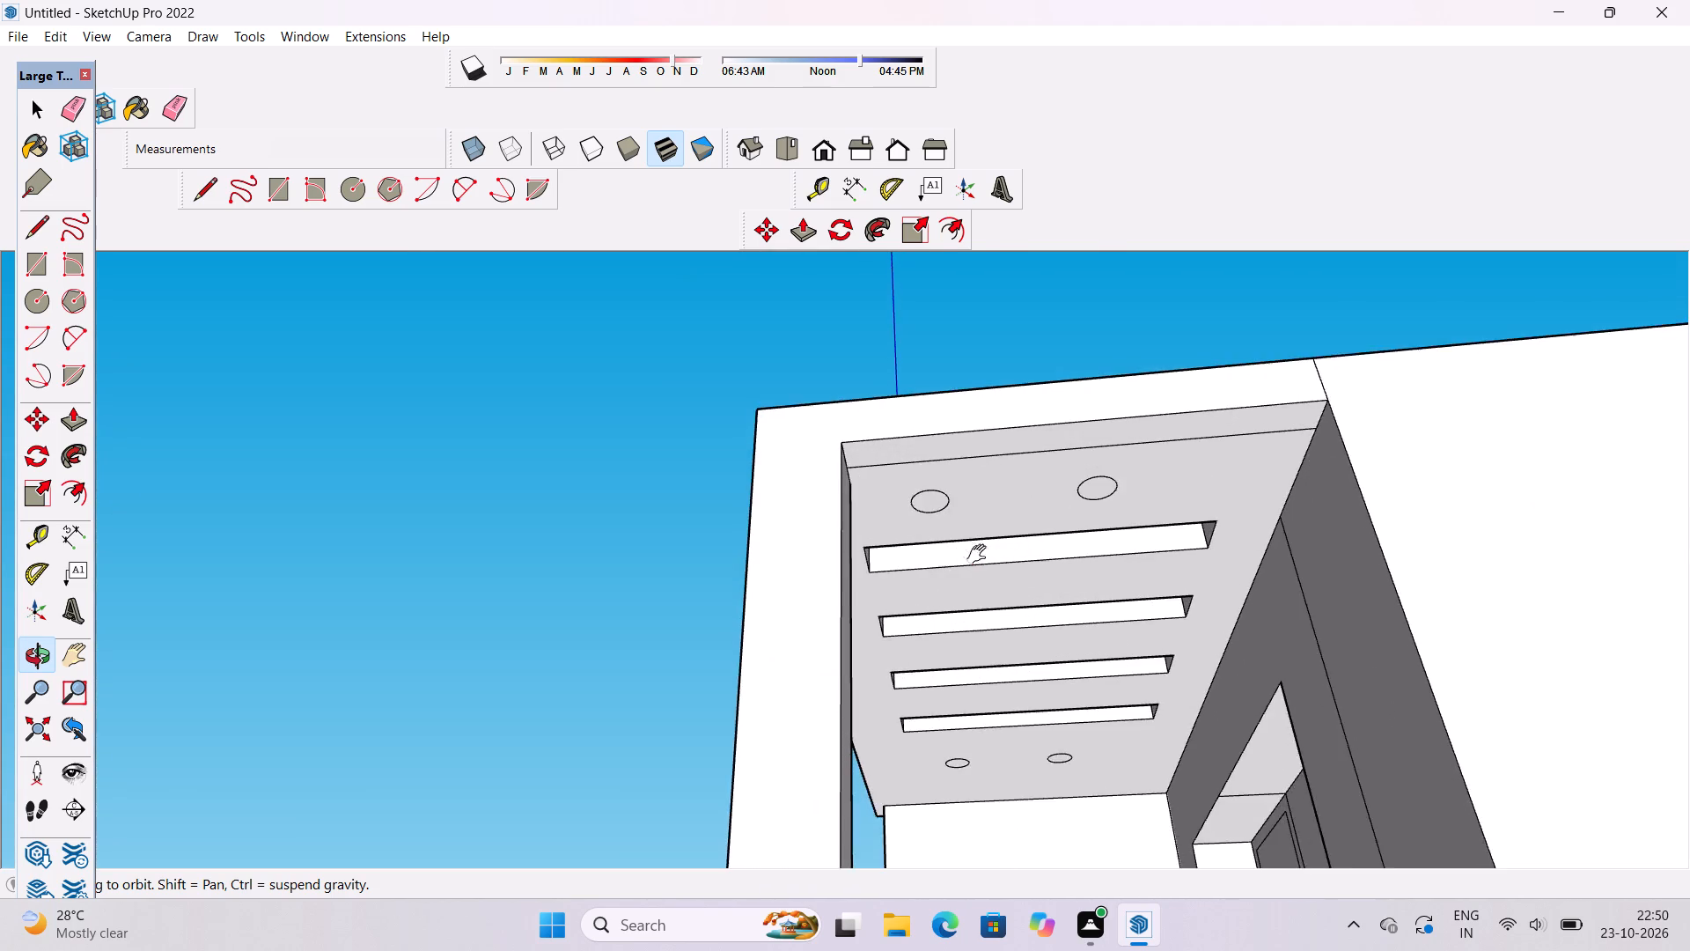
left_click_drag(974, 549, 901, 602, "shift")
key("e")
scroll(894, 562, "up", 5)
left_click_drag(902, 475, 906, 495)
scroll(900, 478, "down", 5)
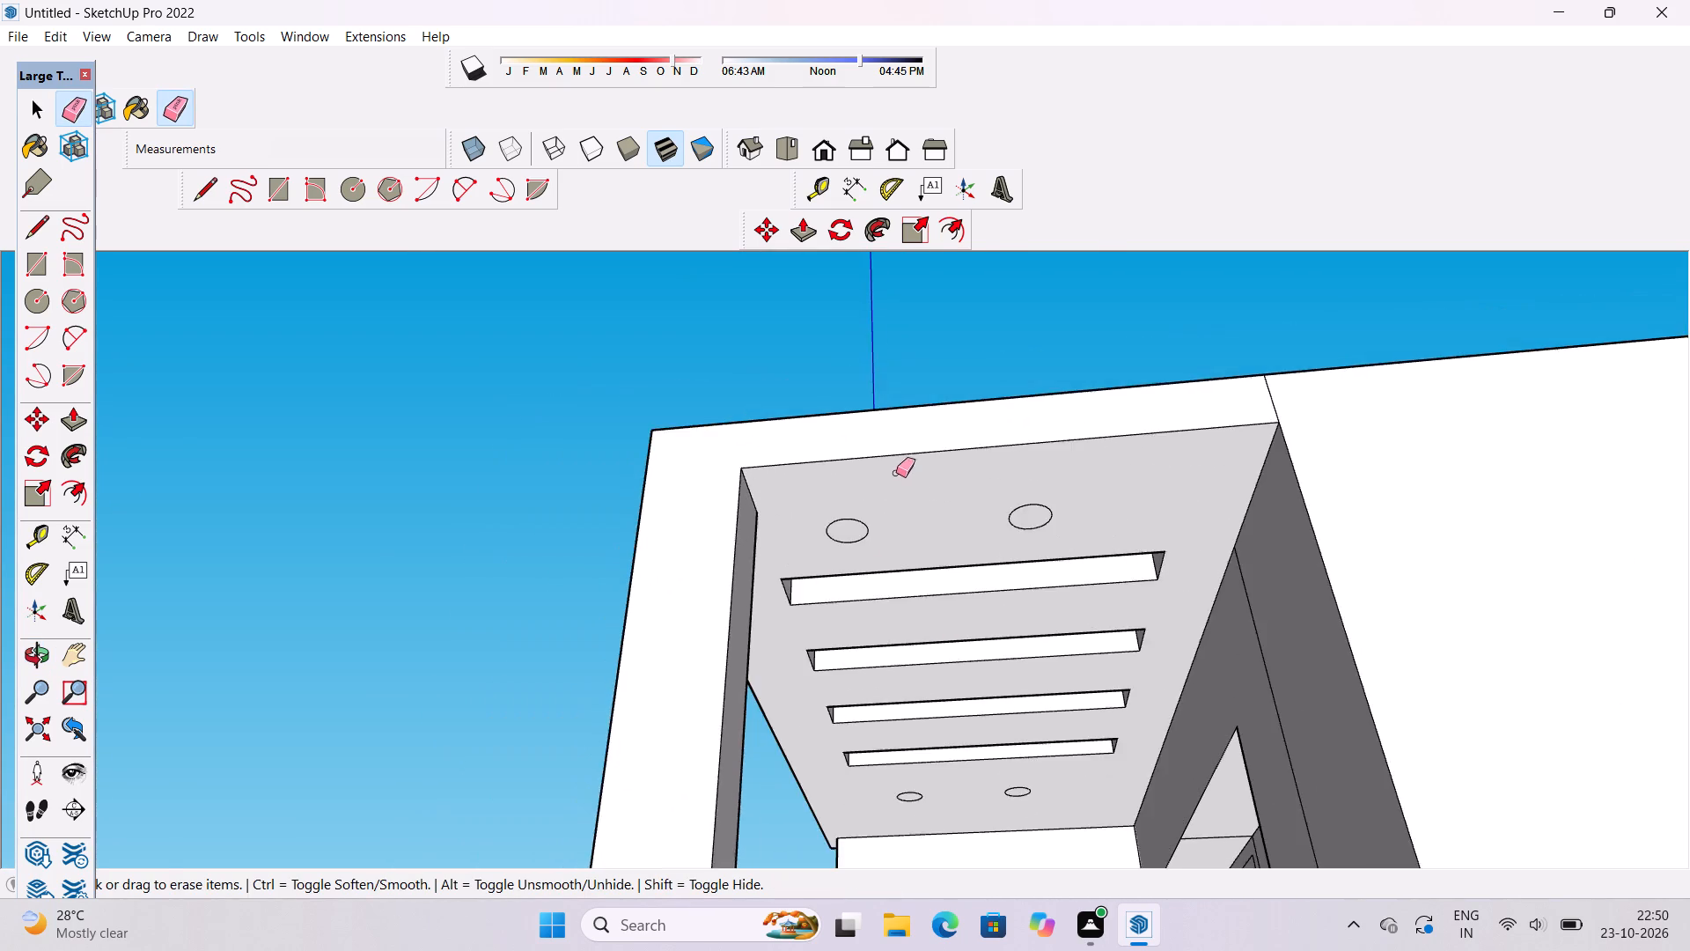
Examine the whole three-storey building's front elevation from a distance.
scroll(896, 473, "down", 12)
key("o")
left_click_drag(743, 461, 1028, 583)
scroll(1133, 541, "down", 4)
left_click_drag(869, 616, 997, 653)
left_click_drag(960, 679, 1032, 561)
scroll(1032, 545, "down", 7)
left_click_drag(950, 619, 1062, 665)
scroll(947, 679, "up", 3)
left_click_drag(944, 679, 1025, 645)
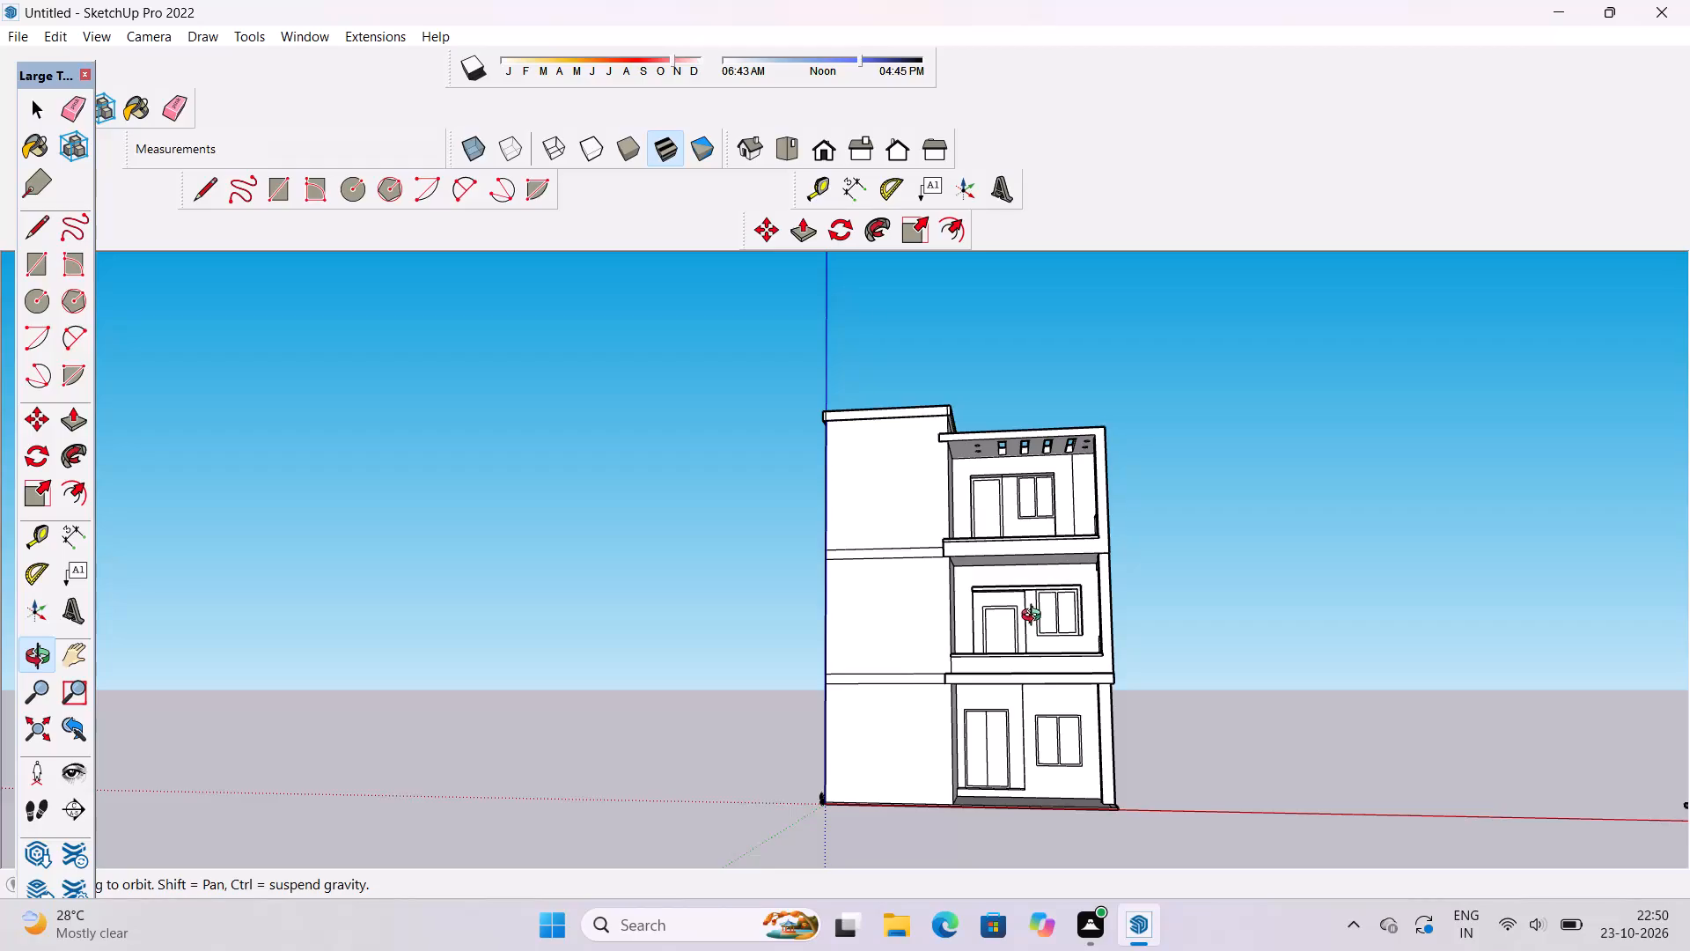
left_click_drag(933, 619, 933, 659, "shift")
left_click_drag(885, 651, 962, 671)
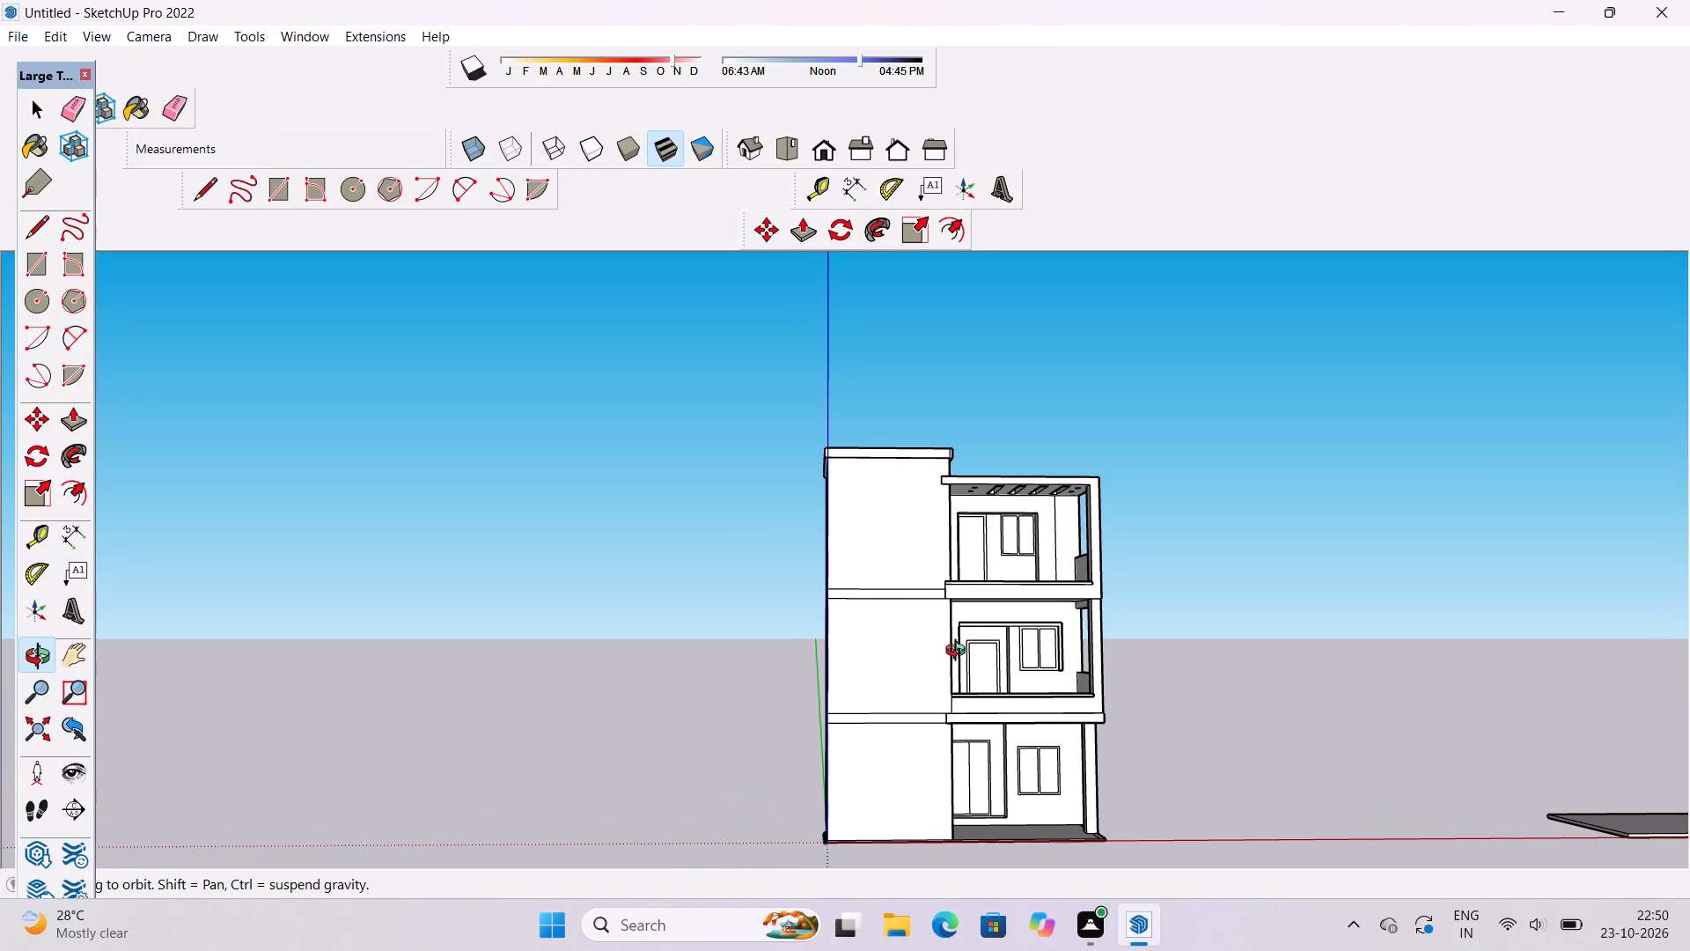
scroll(959, 652, "down", 1)
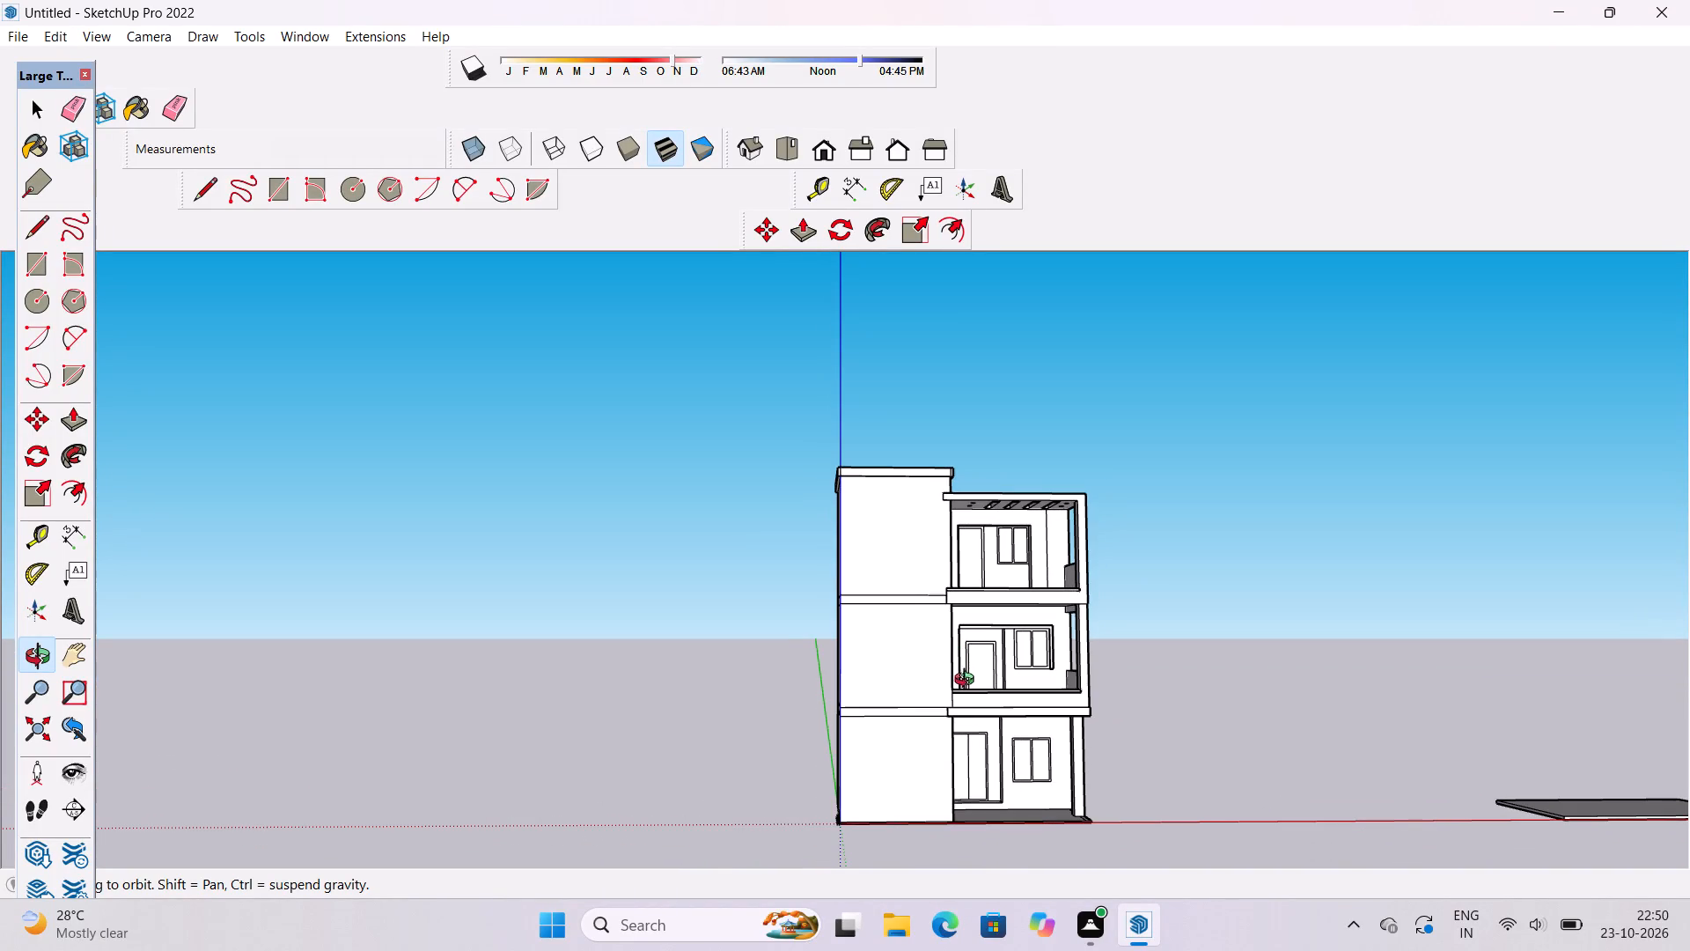
scroll(953, 674, "down", 2)
left_click_drag(955, 687, 840, 738, "shift")
left_click_drag(840, 738, 810, 721, "shift")
Examine the middle-storey balcony's projecting floor band and parapet strip from the front and the outer corner.
scroll(797, 638, "up", 9)
left_click_drag(795, 635, 800, 645, "shift")
scroll(798, 678, "up", 6, "shift")
left_click_drag(811, 704, 766, 628, "shift")
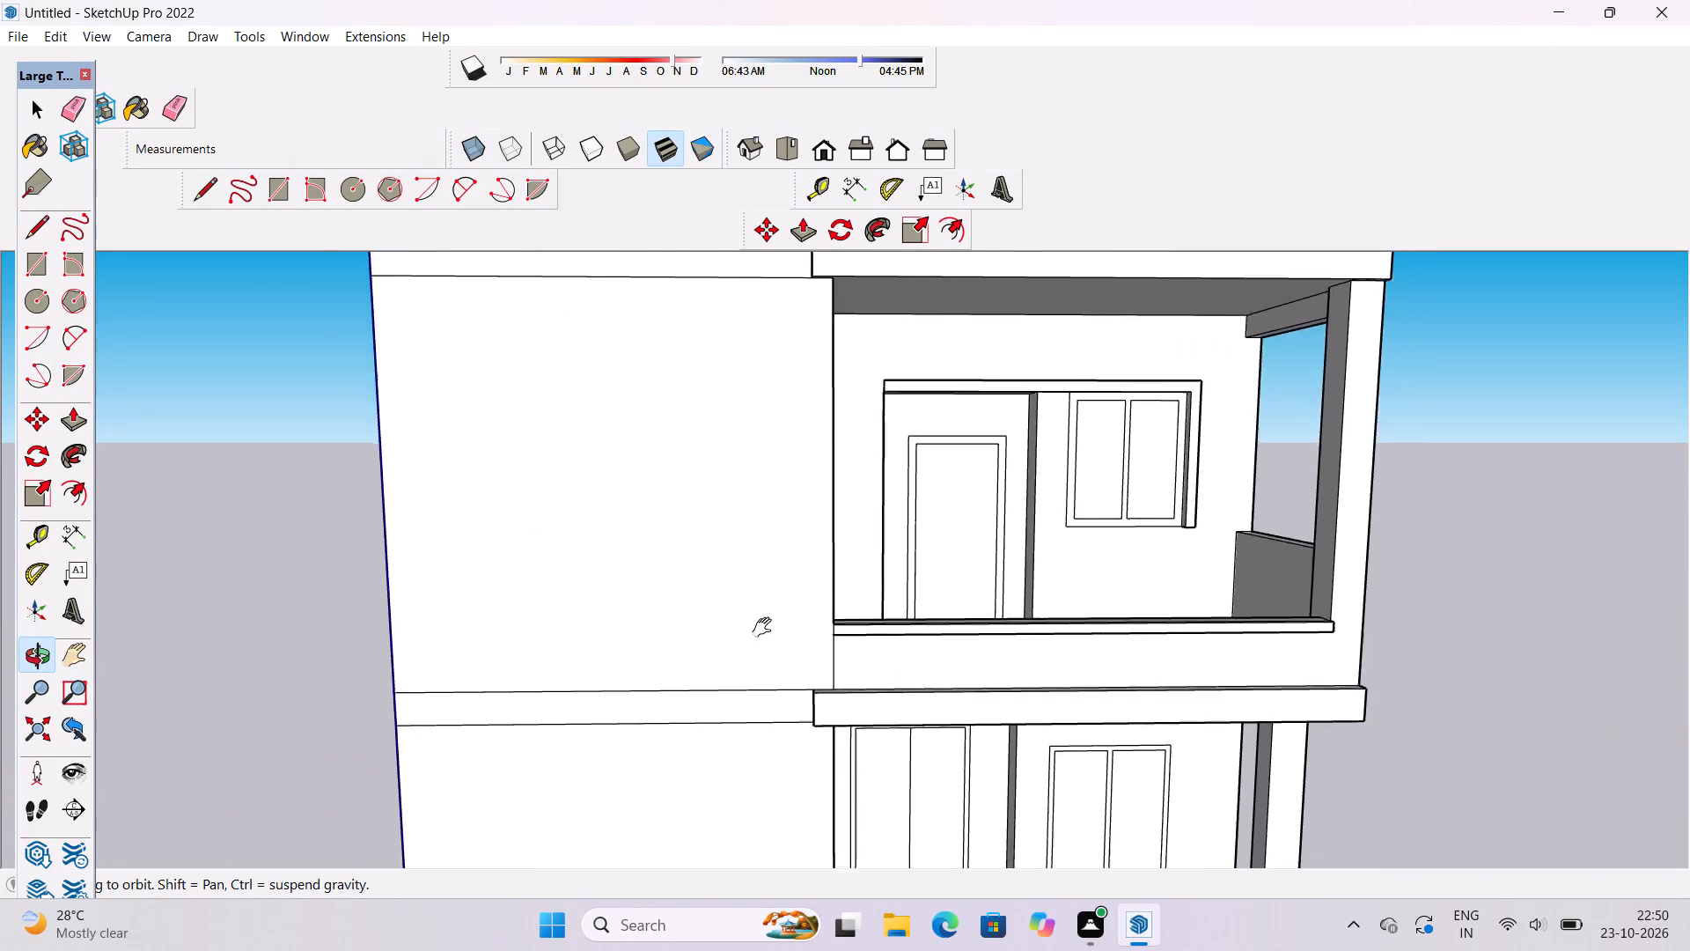
left_click_drag(766, 628, 738, 586, "shift")
scroll(759, 577, "down", 3)
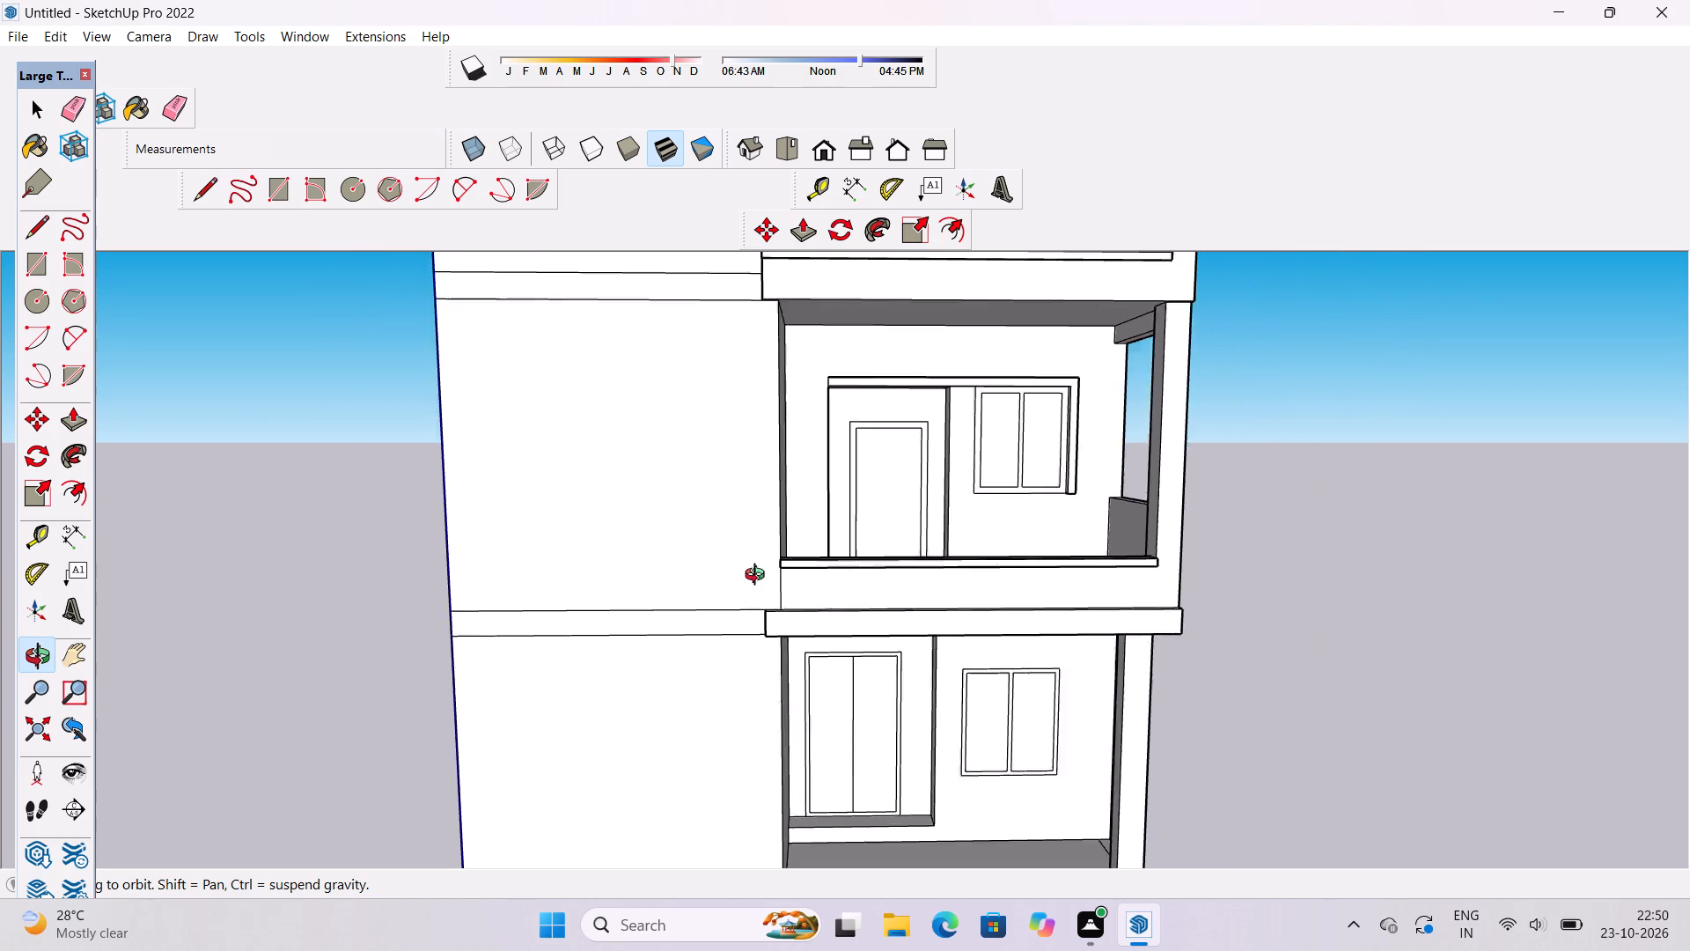
scroll(759, 577, "down", 2)
left_click_drag(1026, 586, 975, 608)
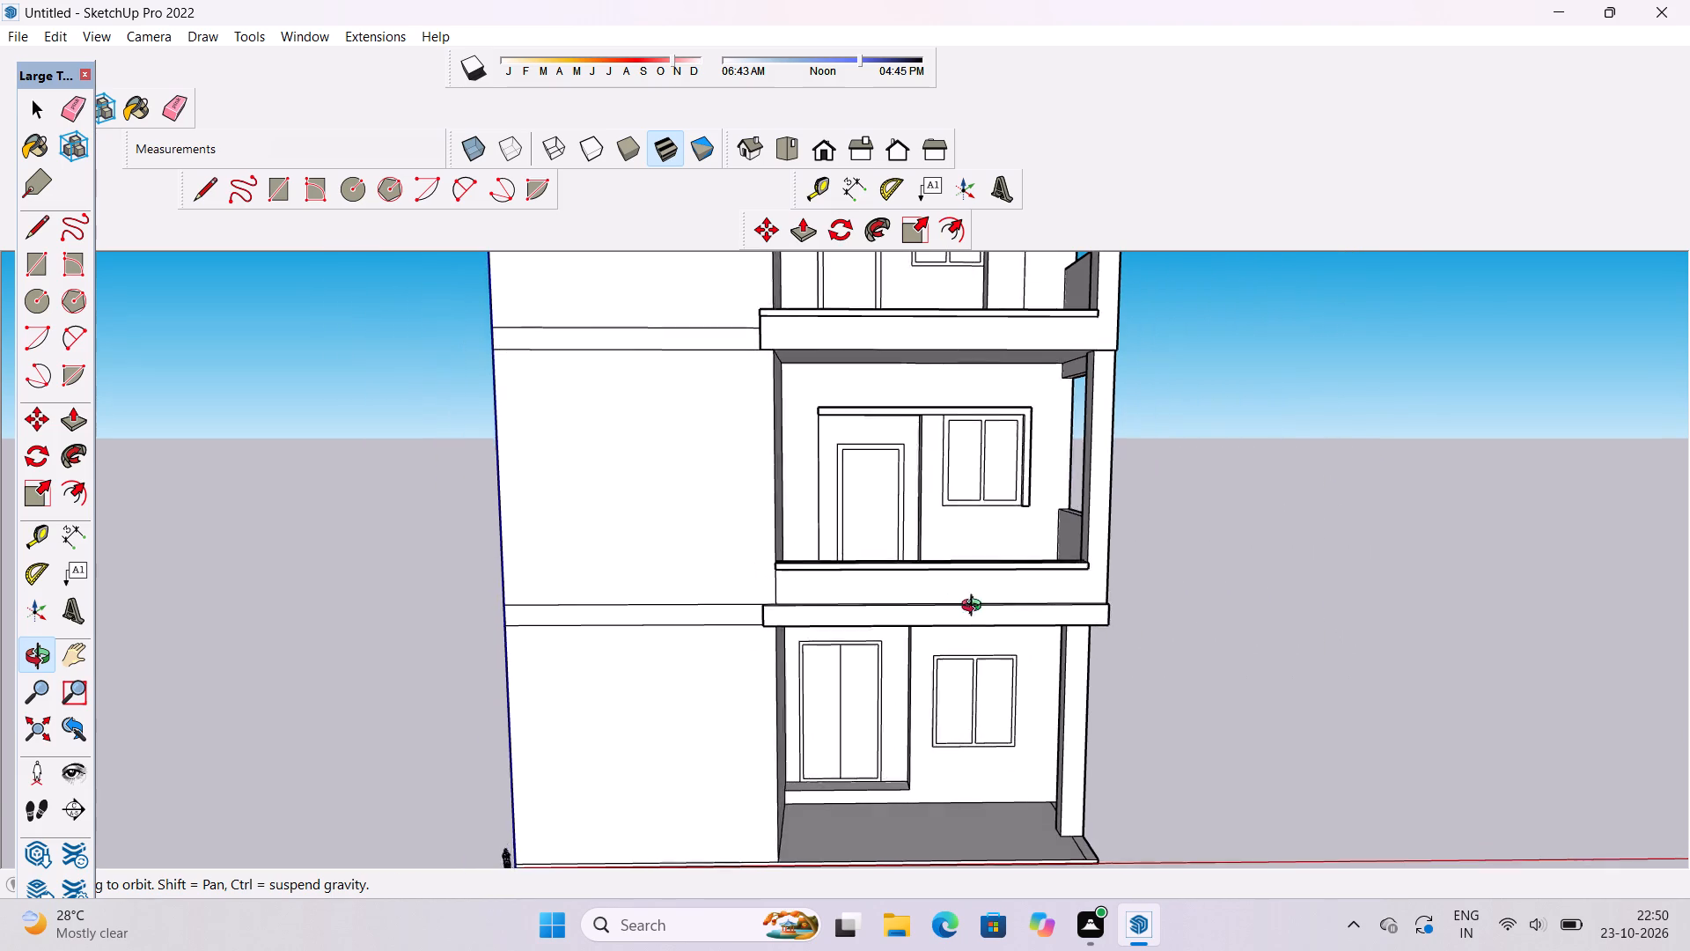
left_click_drag(975, 608, 828, 632)
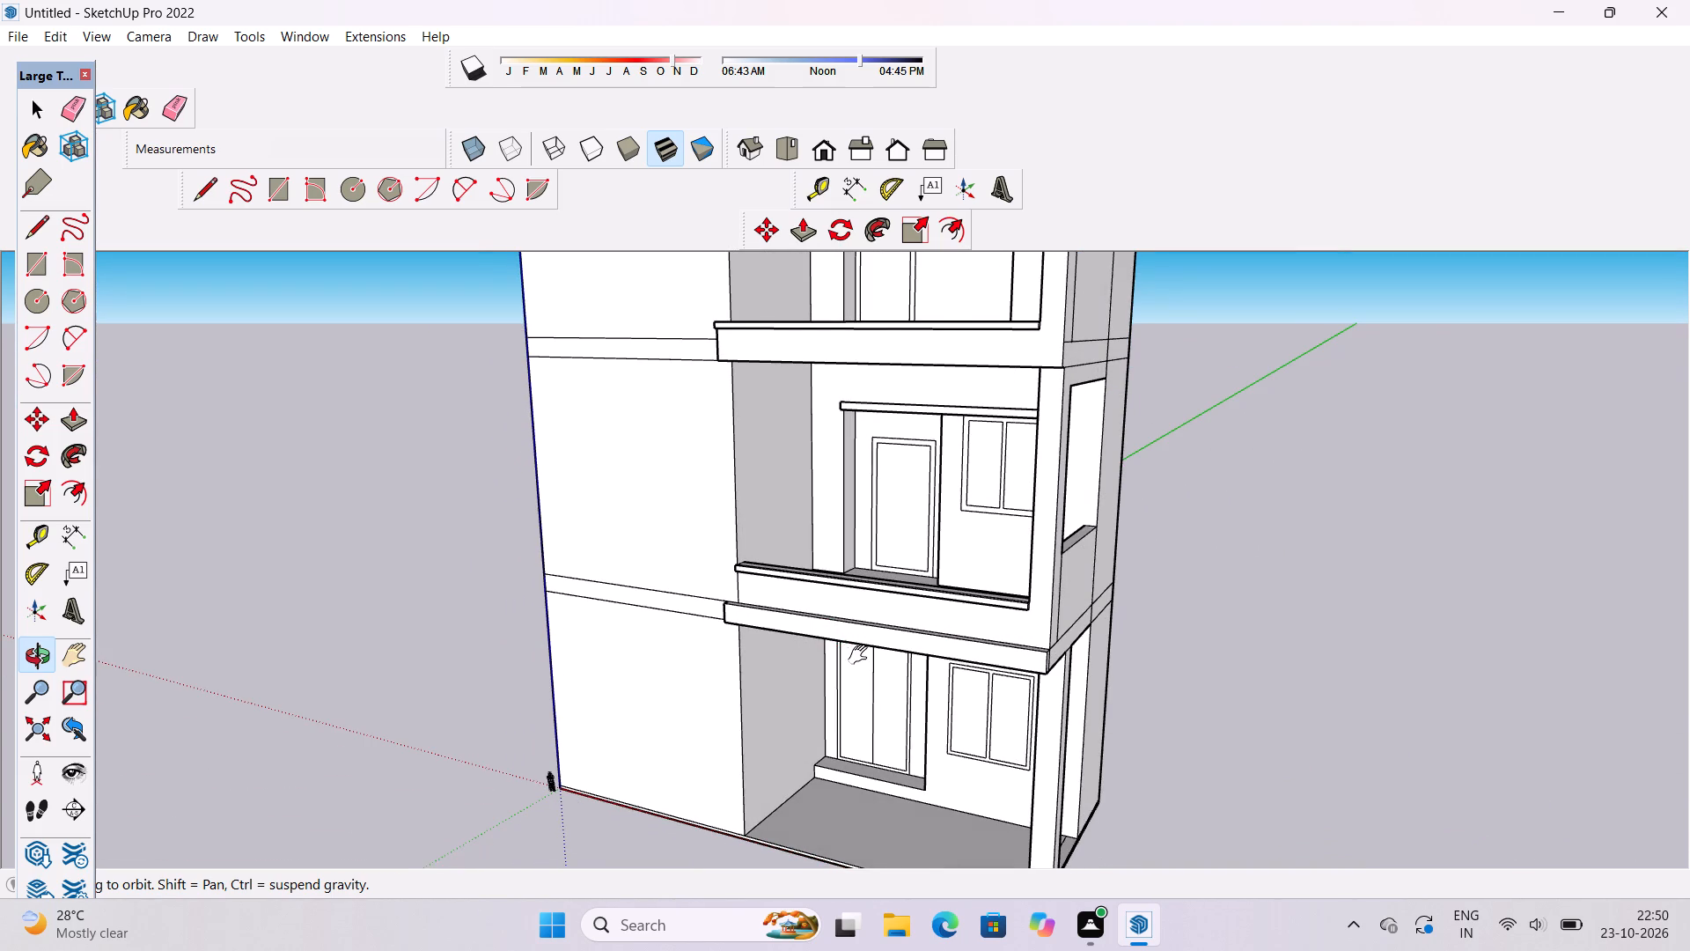
left_click_drag(862, 655, 818, 651, "shift")
scroll(825, 645, "up", 3)
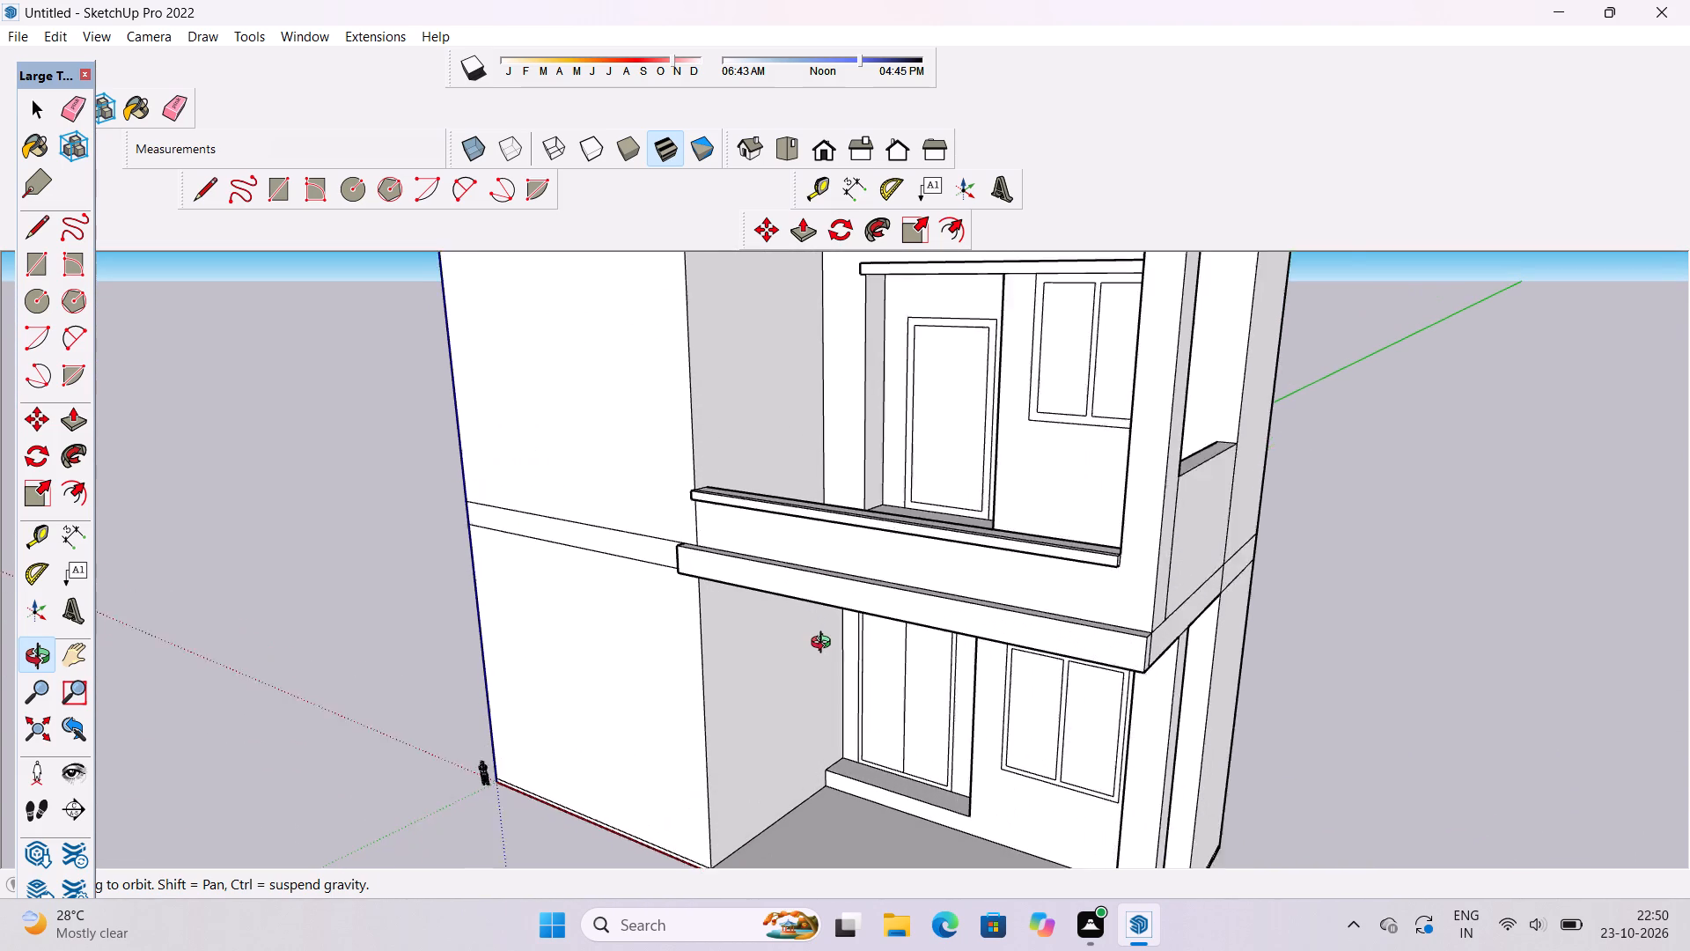
scroll(825, 645, "up", 1)
scroll(825, 645, "down", 3)
left_click_drag(958, 649, 839, 669)
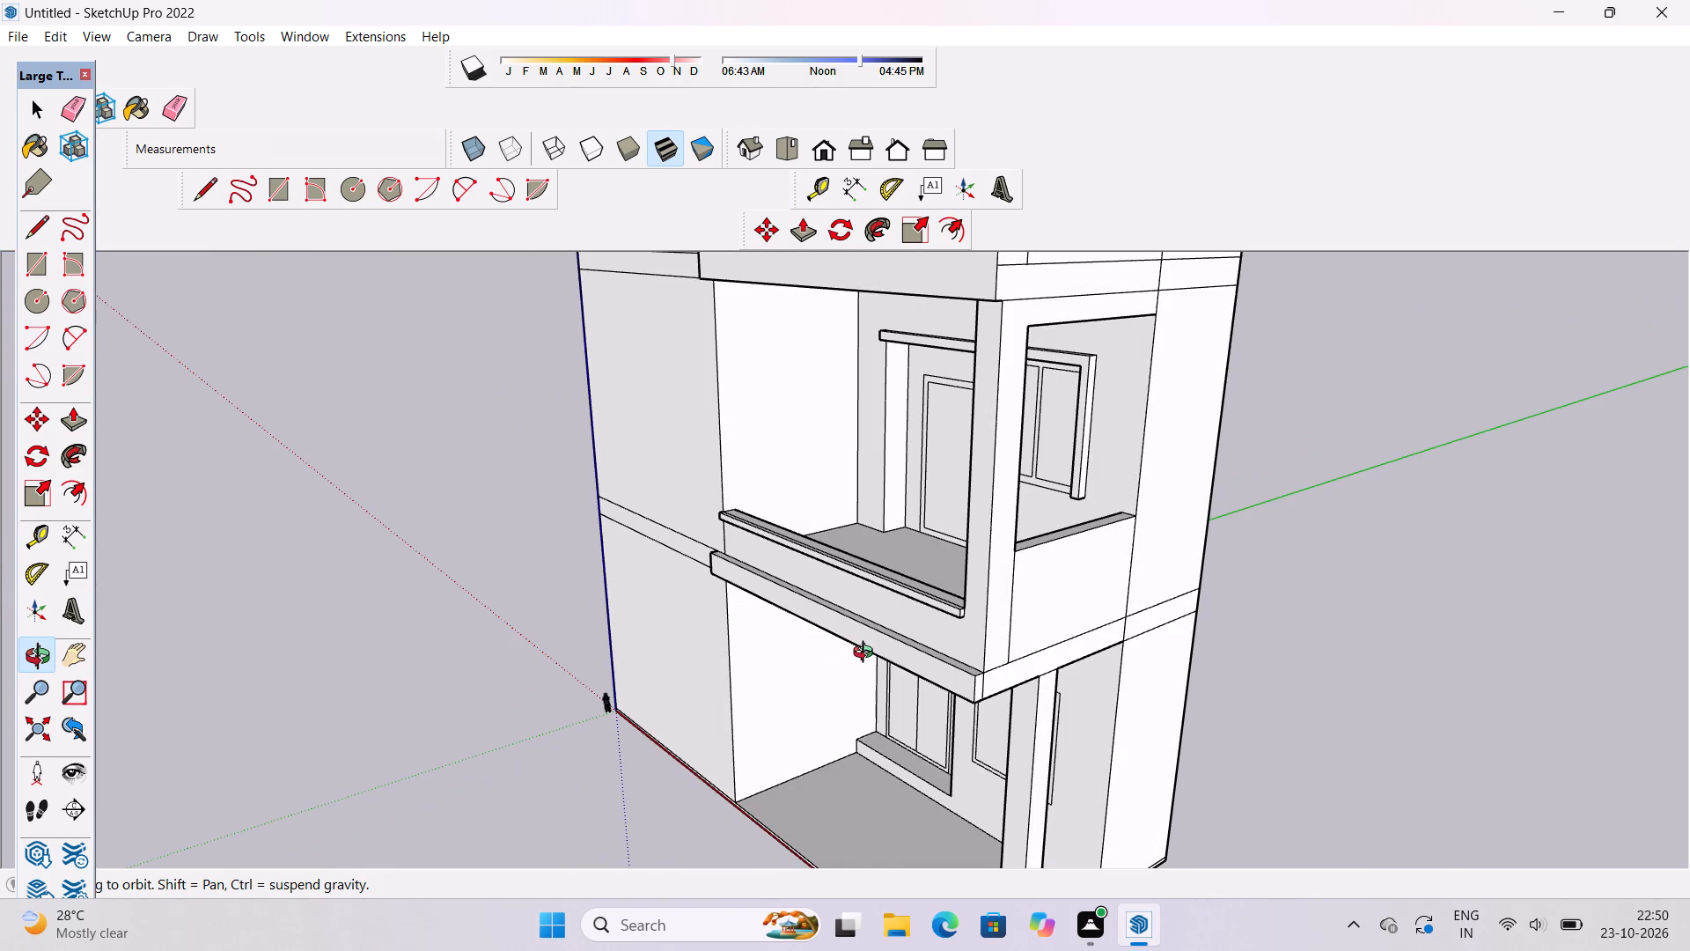
scroll(869, 652, "down", 3)
scroll(869, 652, "up", 3)
scroll(869, 652, "down", 4)
scroll(869, 652, "up", 1)
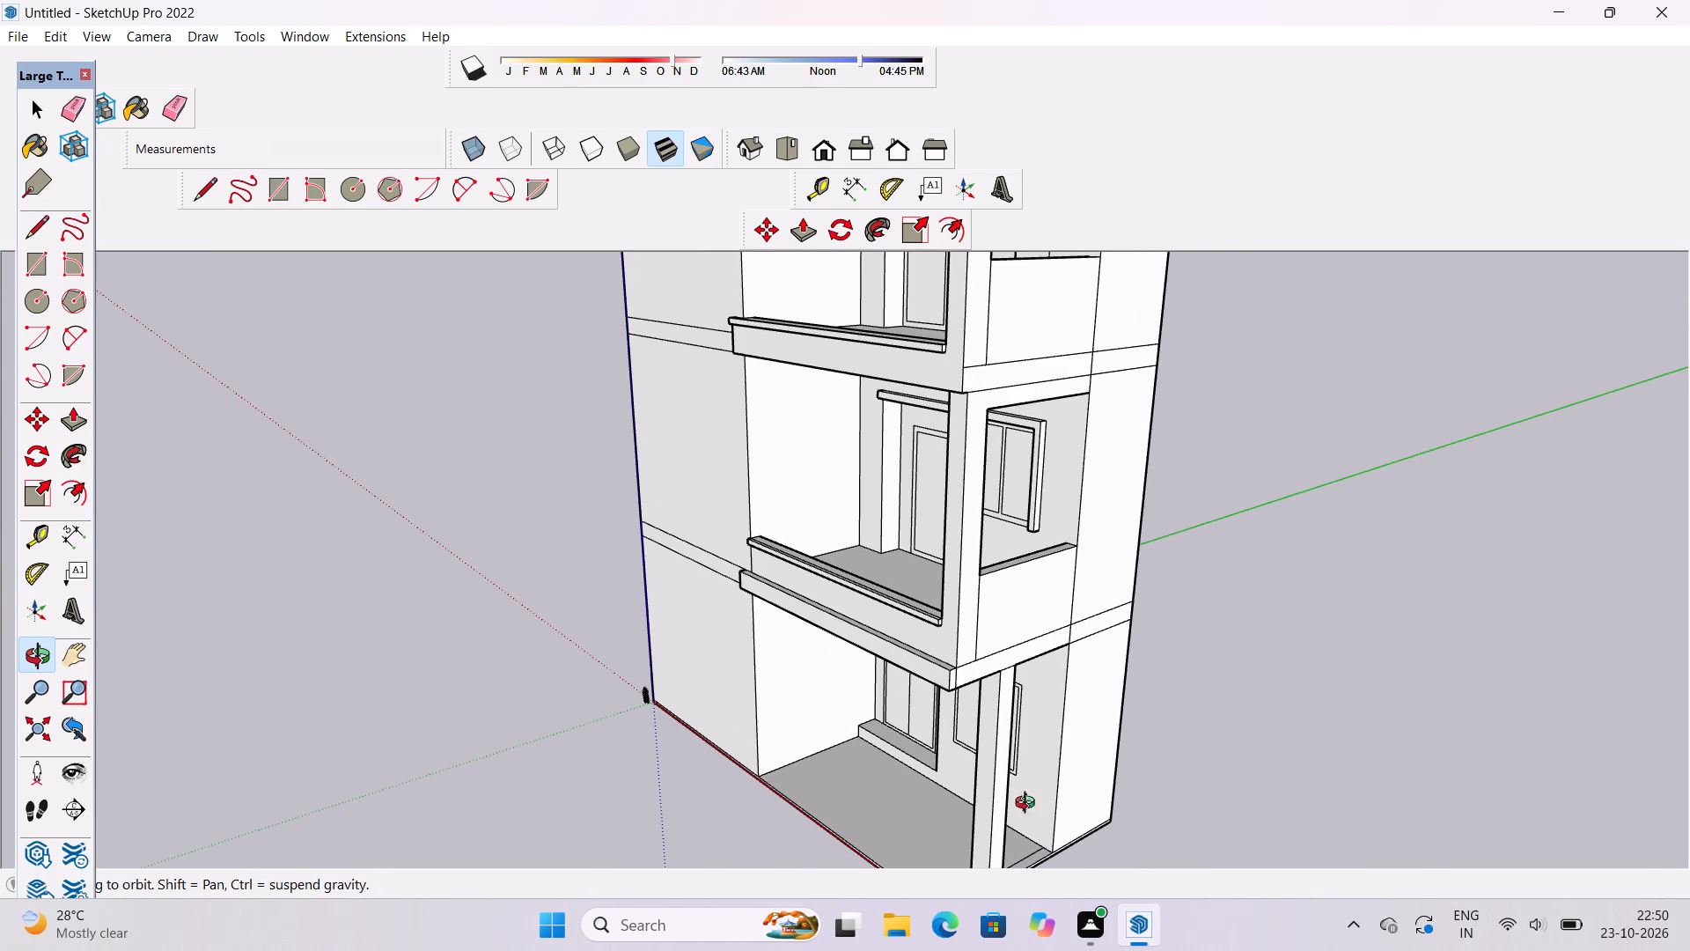